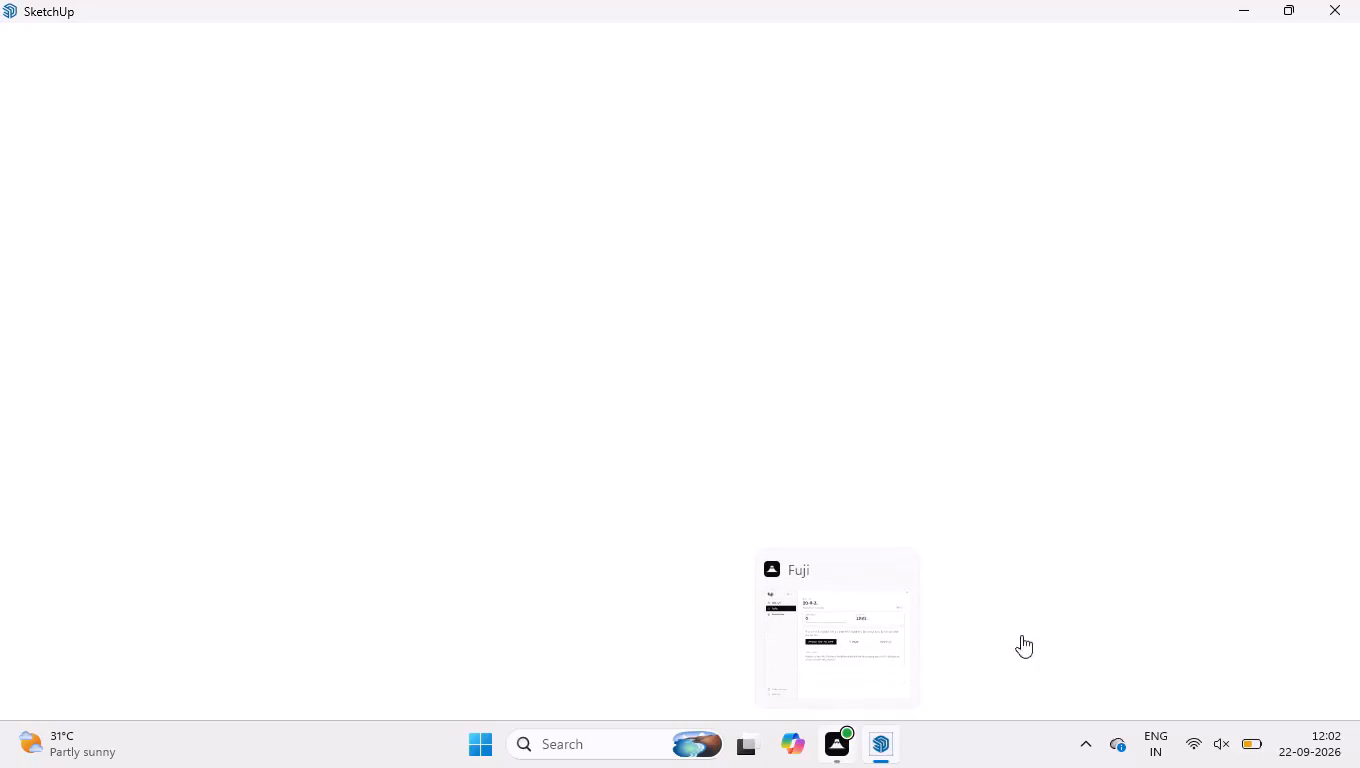
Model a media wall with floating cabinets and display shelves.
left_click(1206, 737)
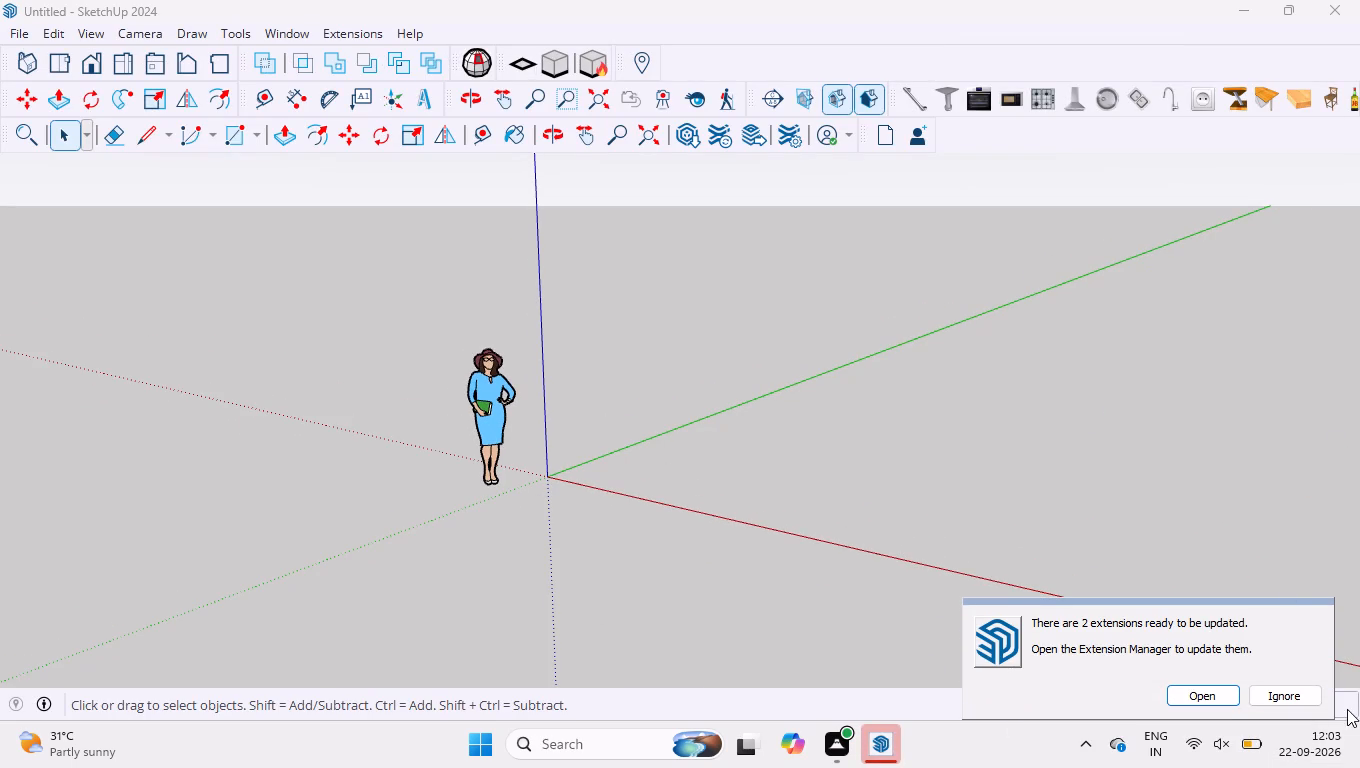
Dismiss the extension update notice without updating the extensions.
left_click(1269, 688)
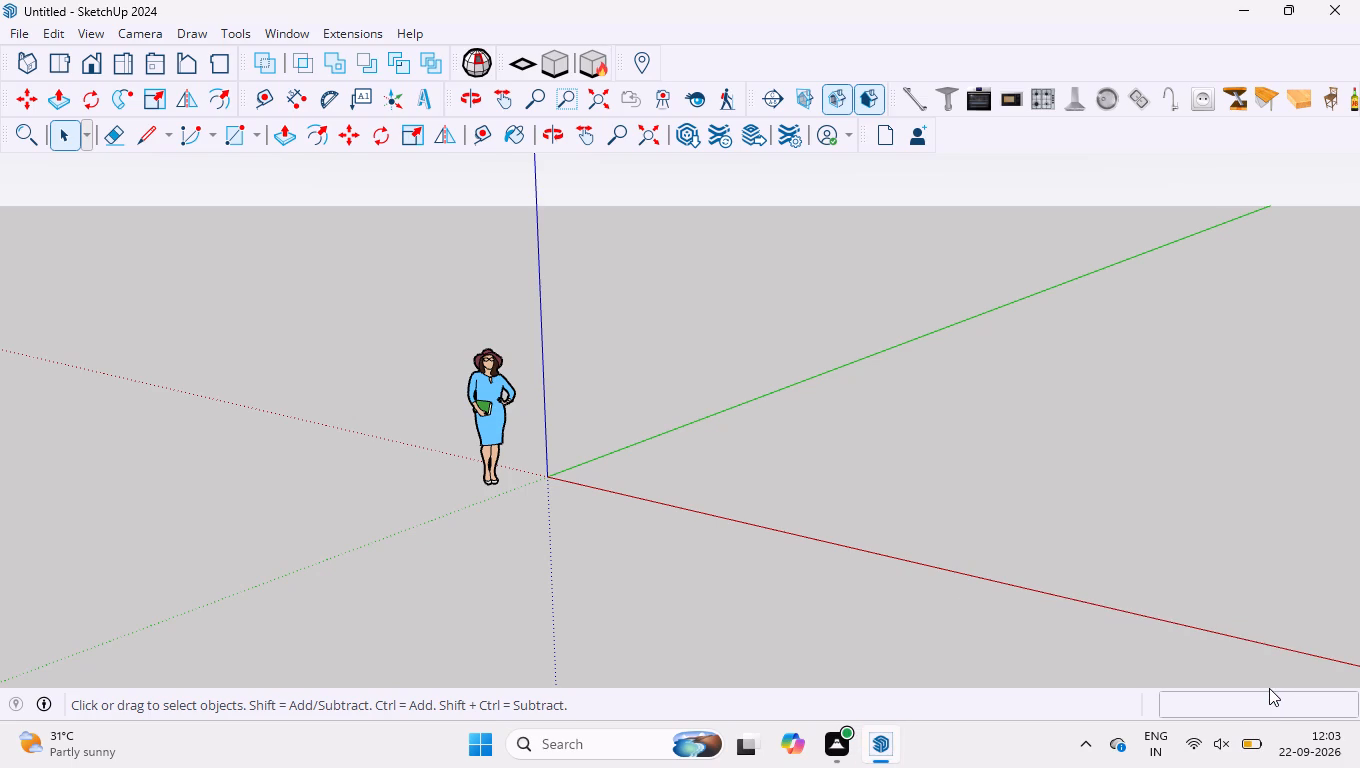
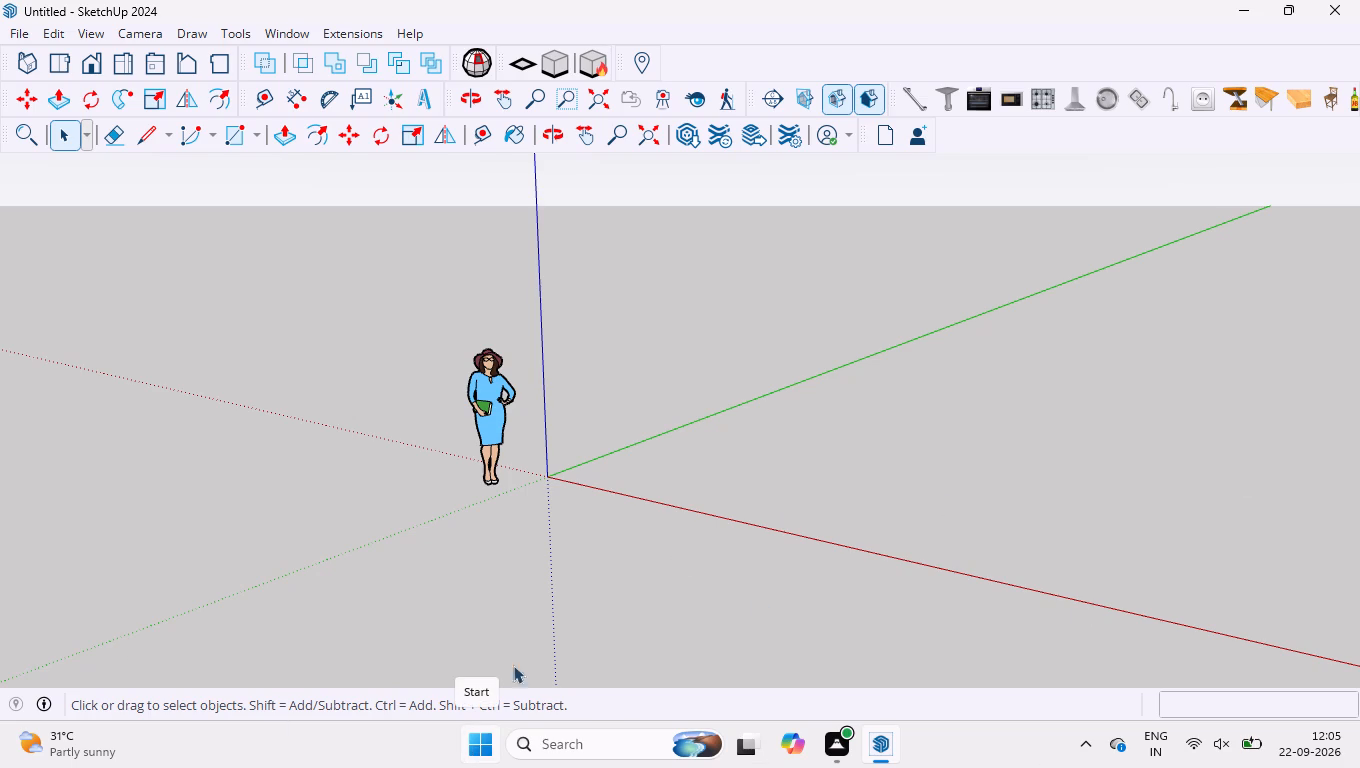
Delete the default standing woman figure beside the origin to leave the model empty.
left_click_drag(410, 259, 628, 623)
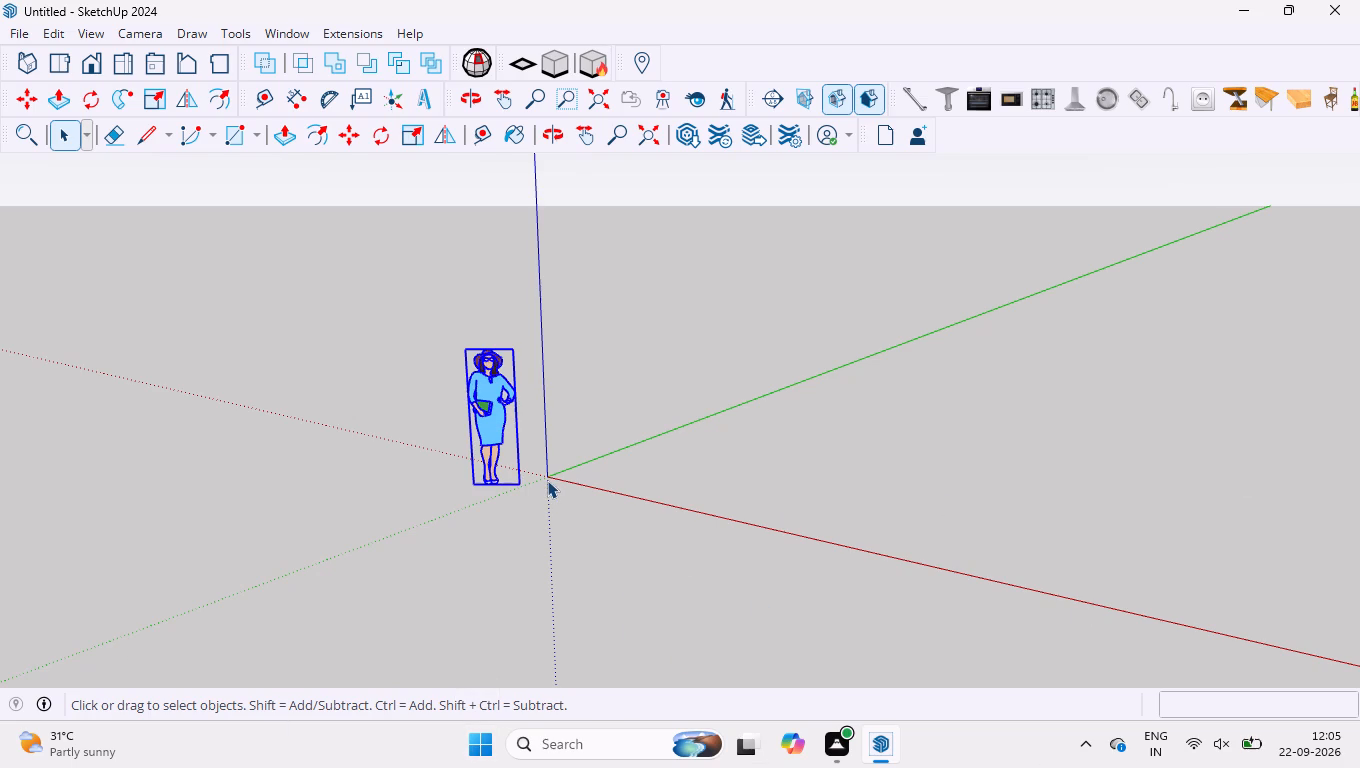
key("Delete")
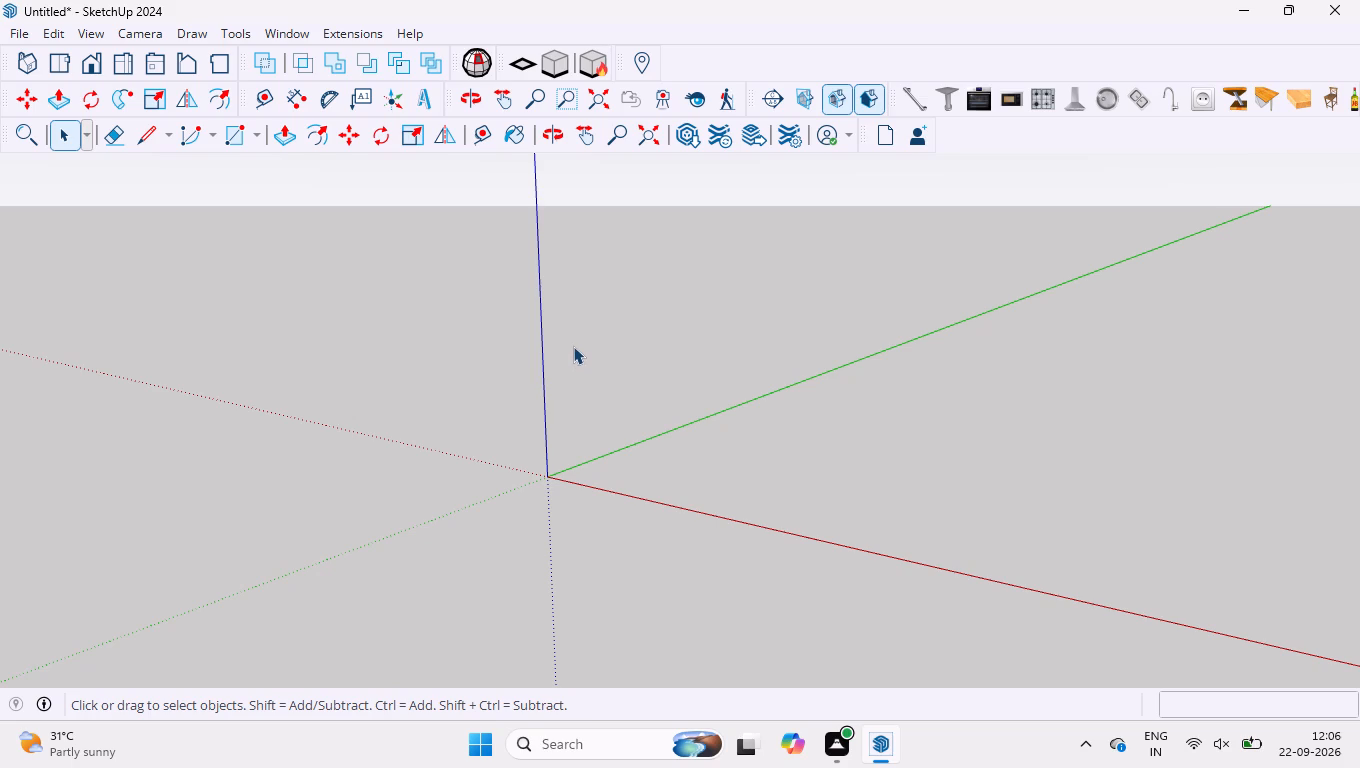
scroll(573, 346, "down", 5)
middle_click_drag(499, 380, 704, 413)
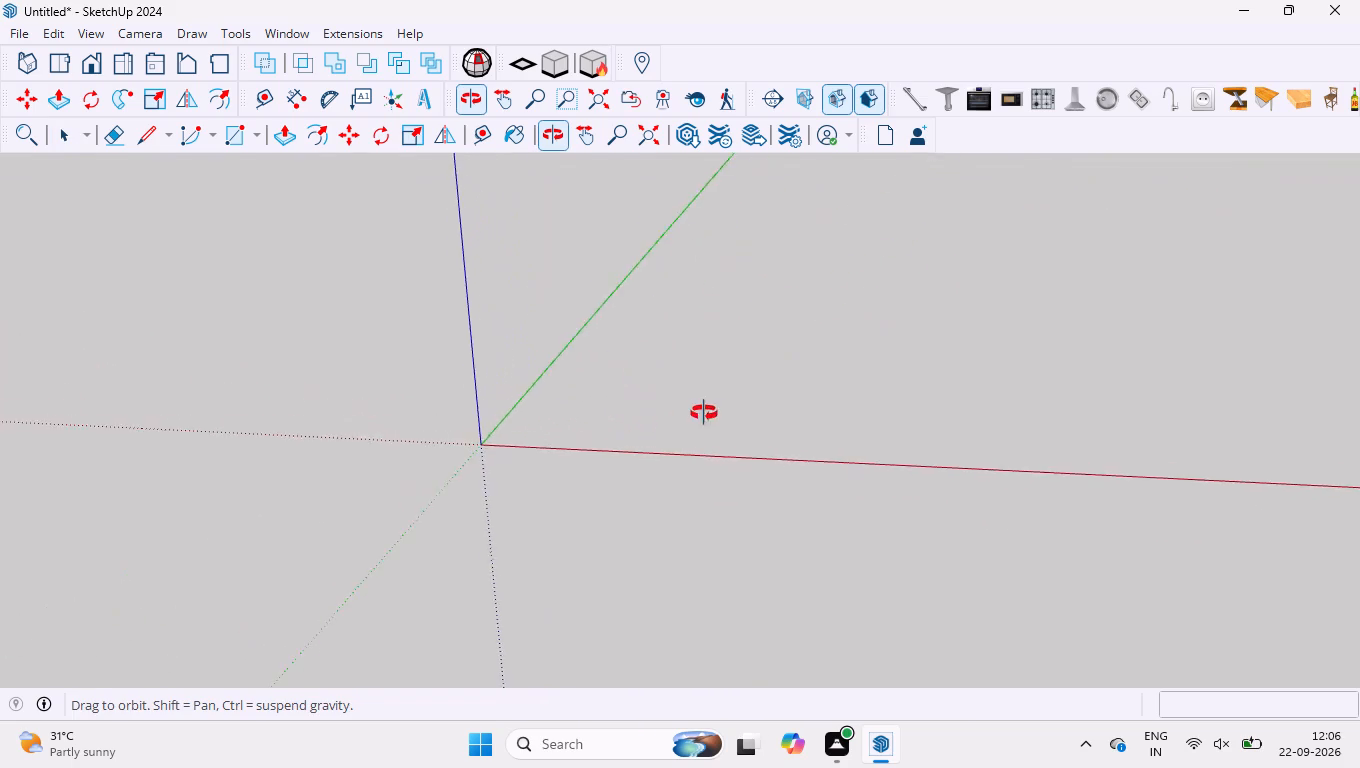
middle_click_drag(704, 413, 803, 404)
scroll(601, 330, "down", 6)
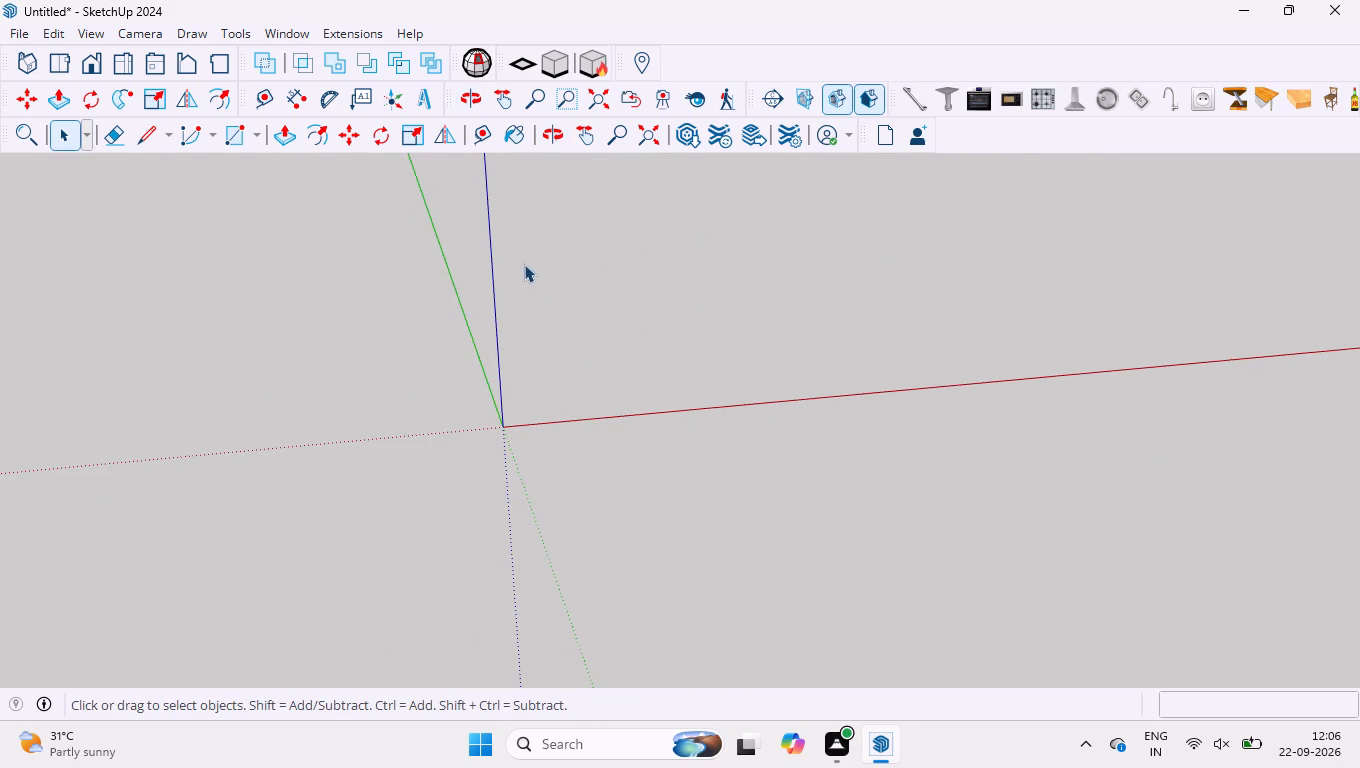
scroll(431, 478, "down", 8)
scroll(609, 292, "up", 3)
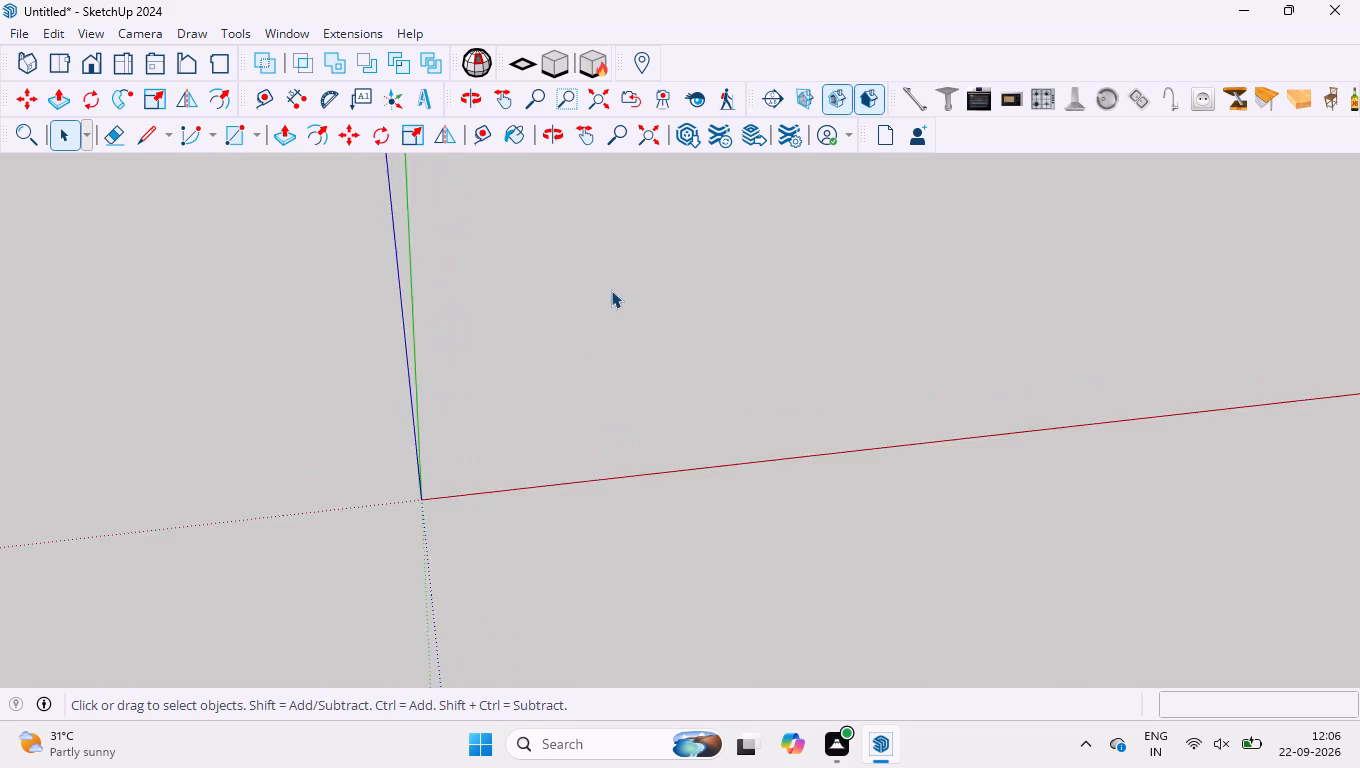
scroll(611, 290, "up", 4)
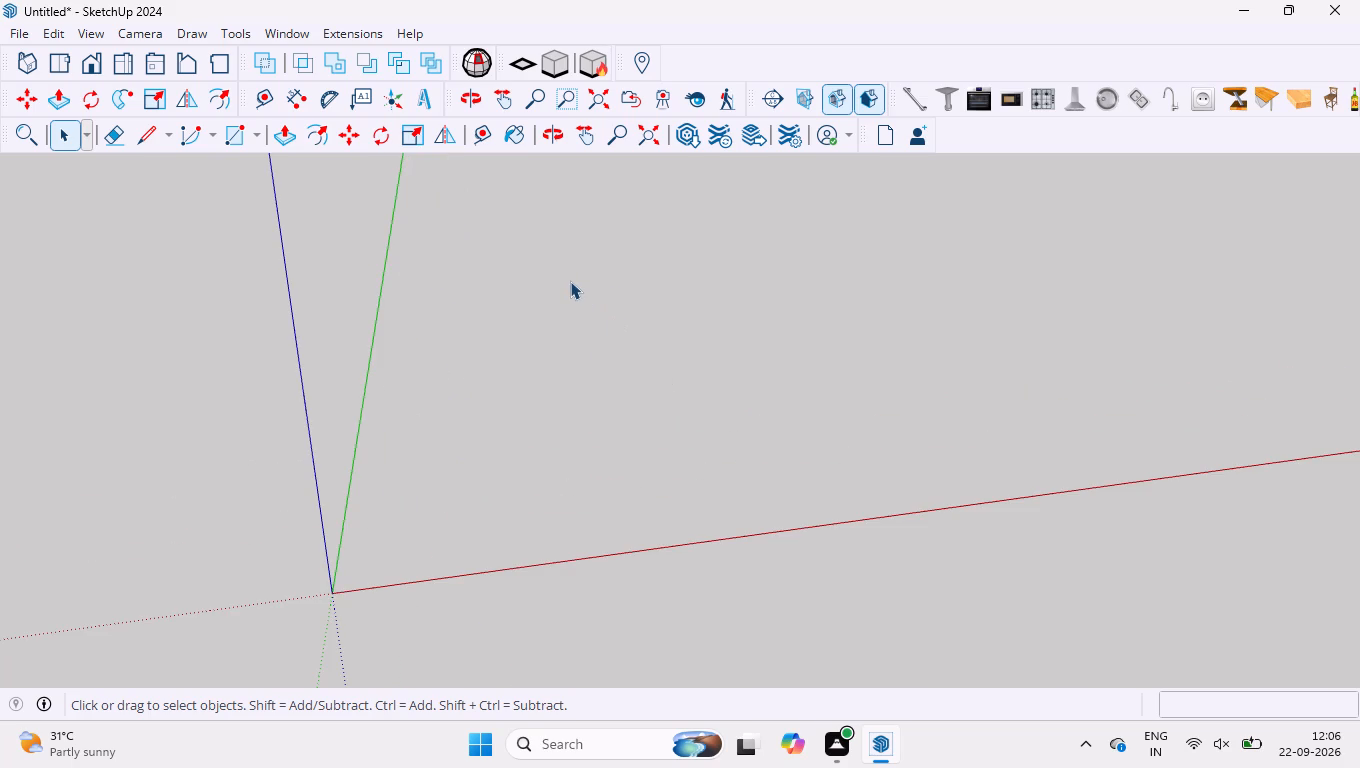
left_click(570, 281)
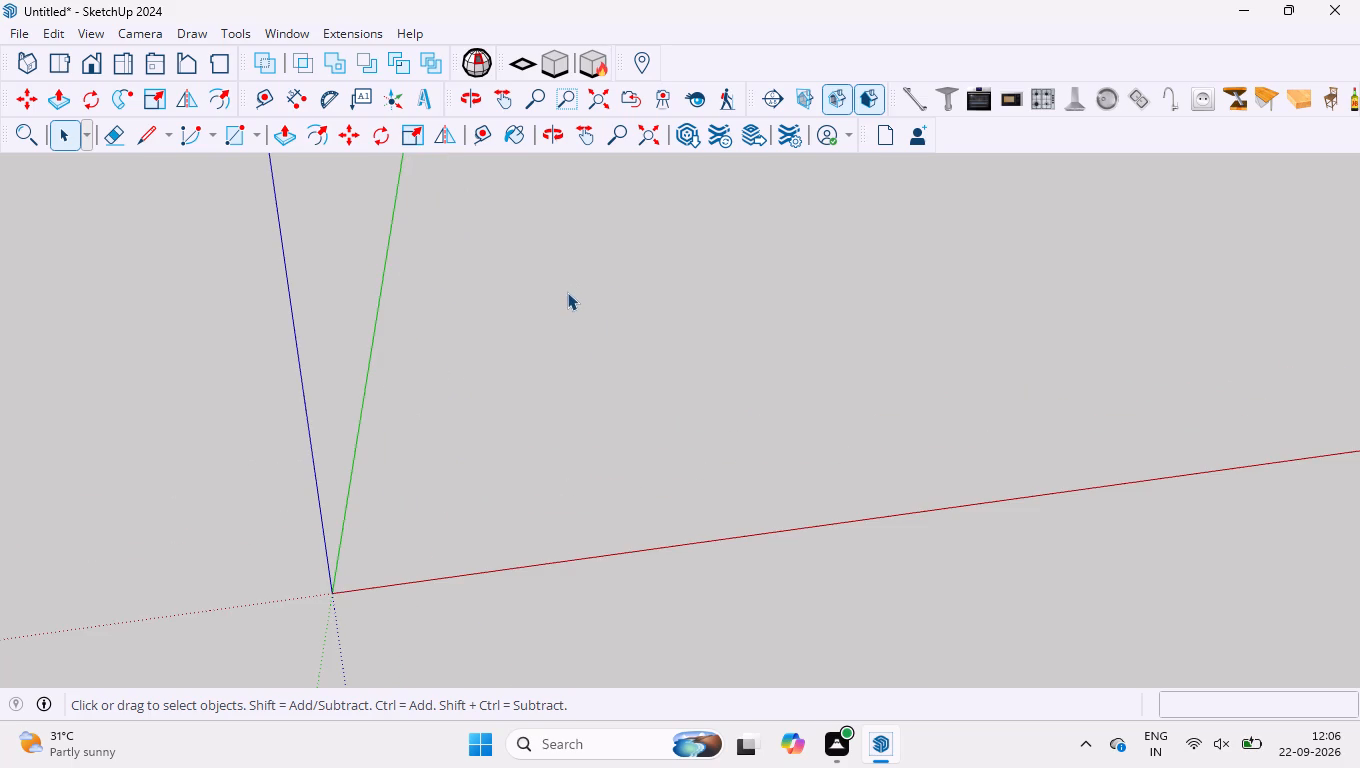
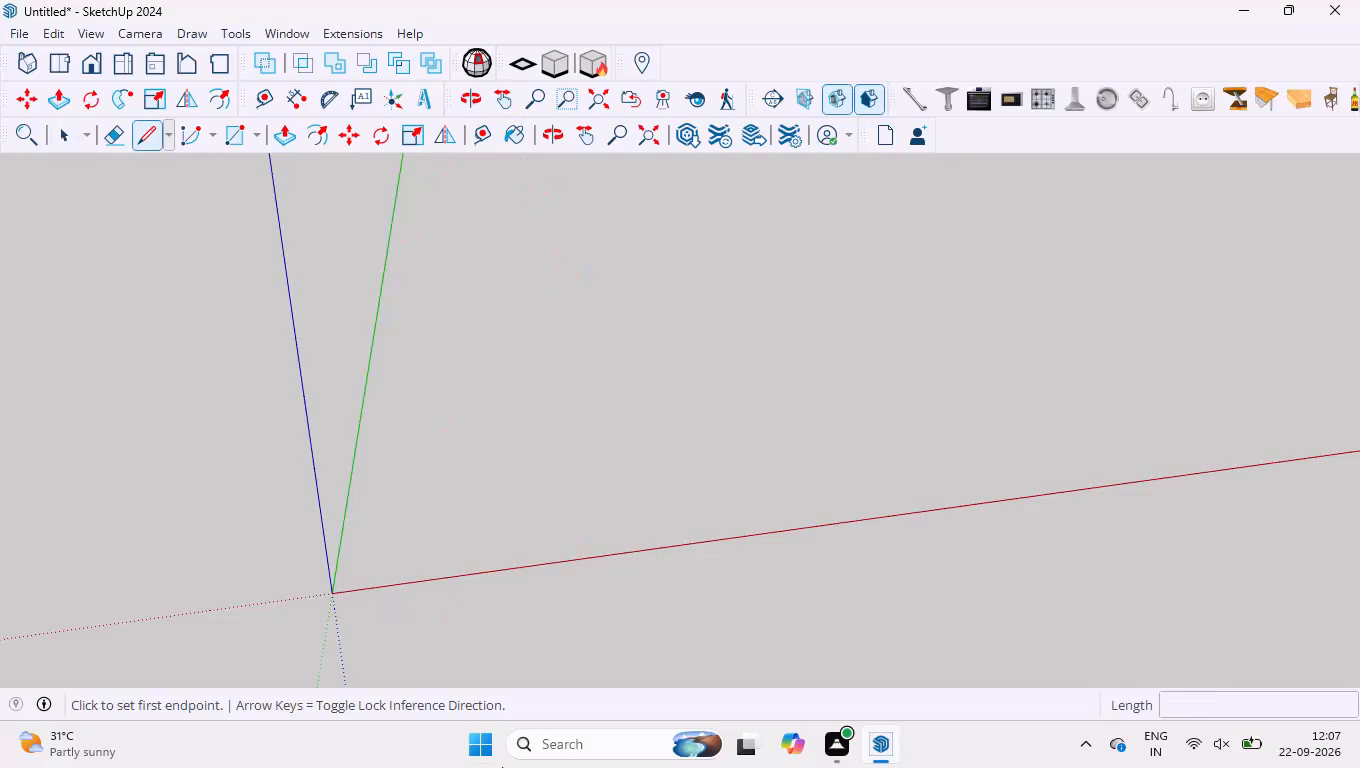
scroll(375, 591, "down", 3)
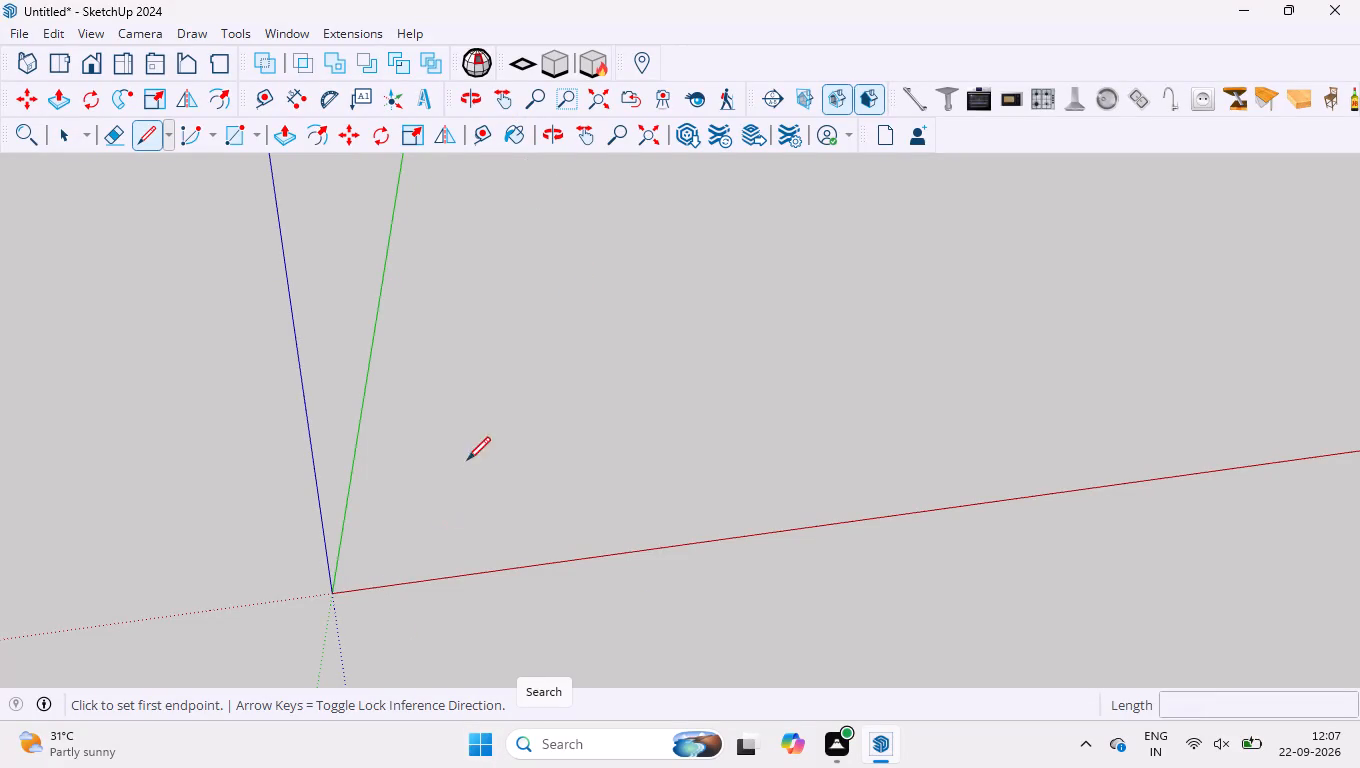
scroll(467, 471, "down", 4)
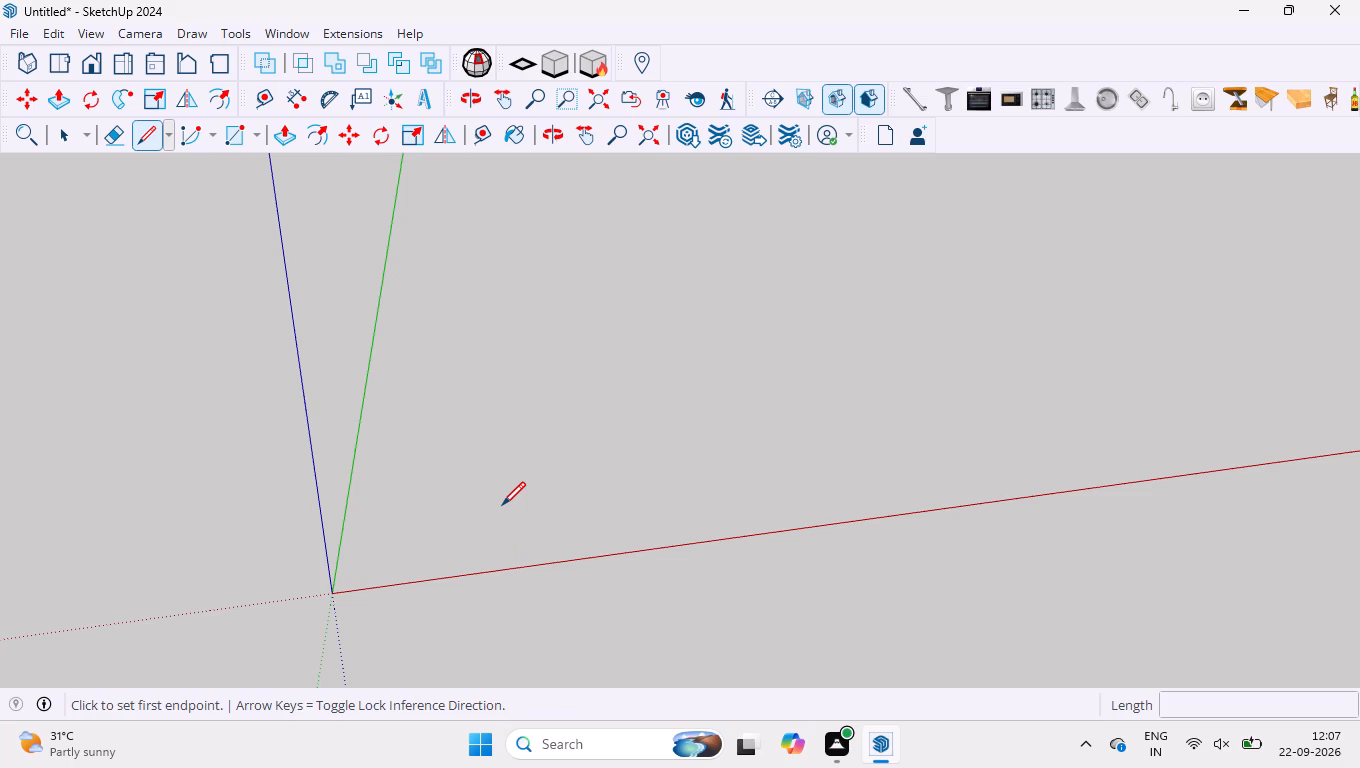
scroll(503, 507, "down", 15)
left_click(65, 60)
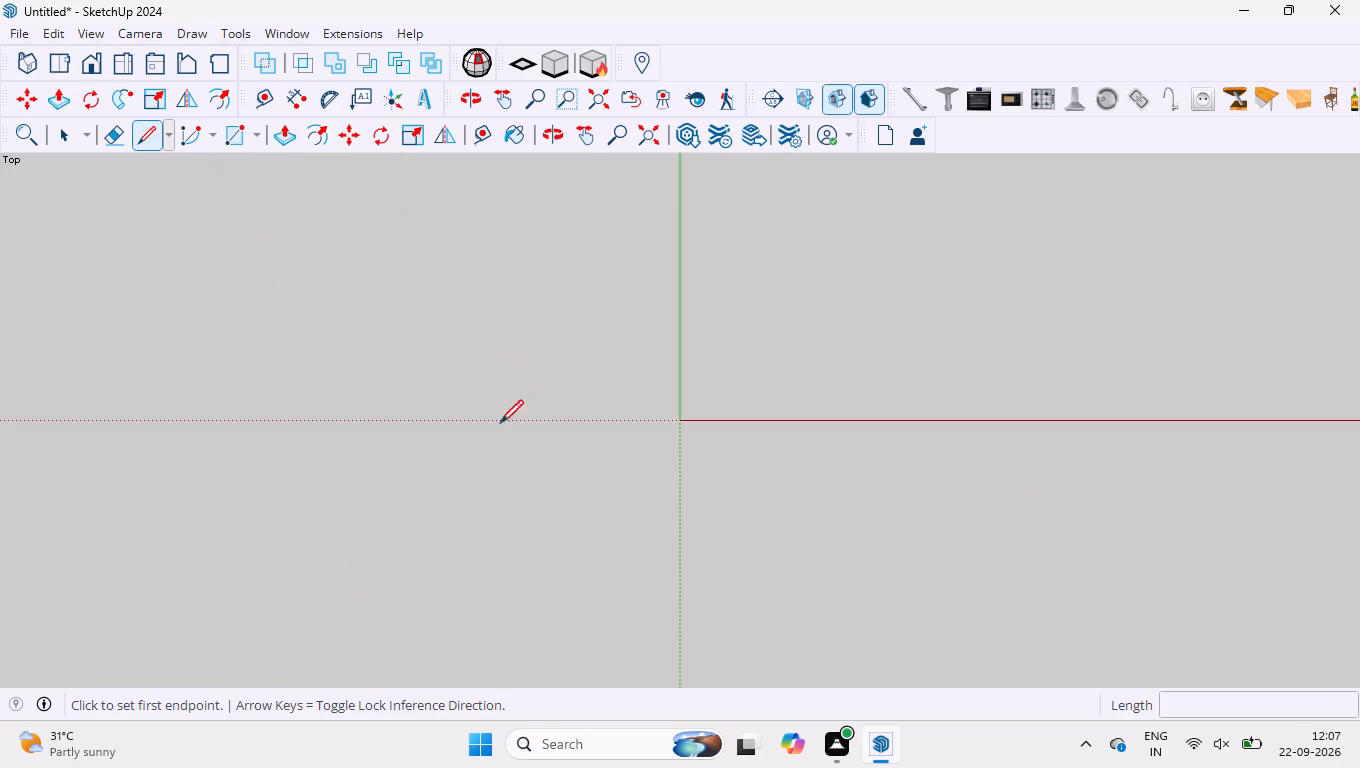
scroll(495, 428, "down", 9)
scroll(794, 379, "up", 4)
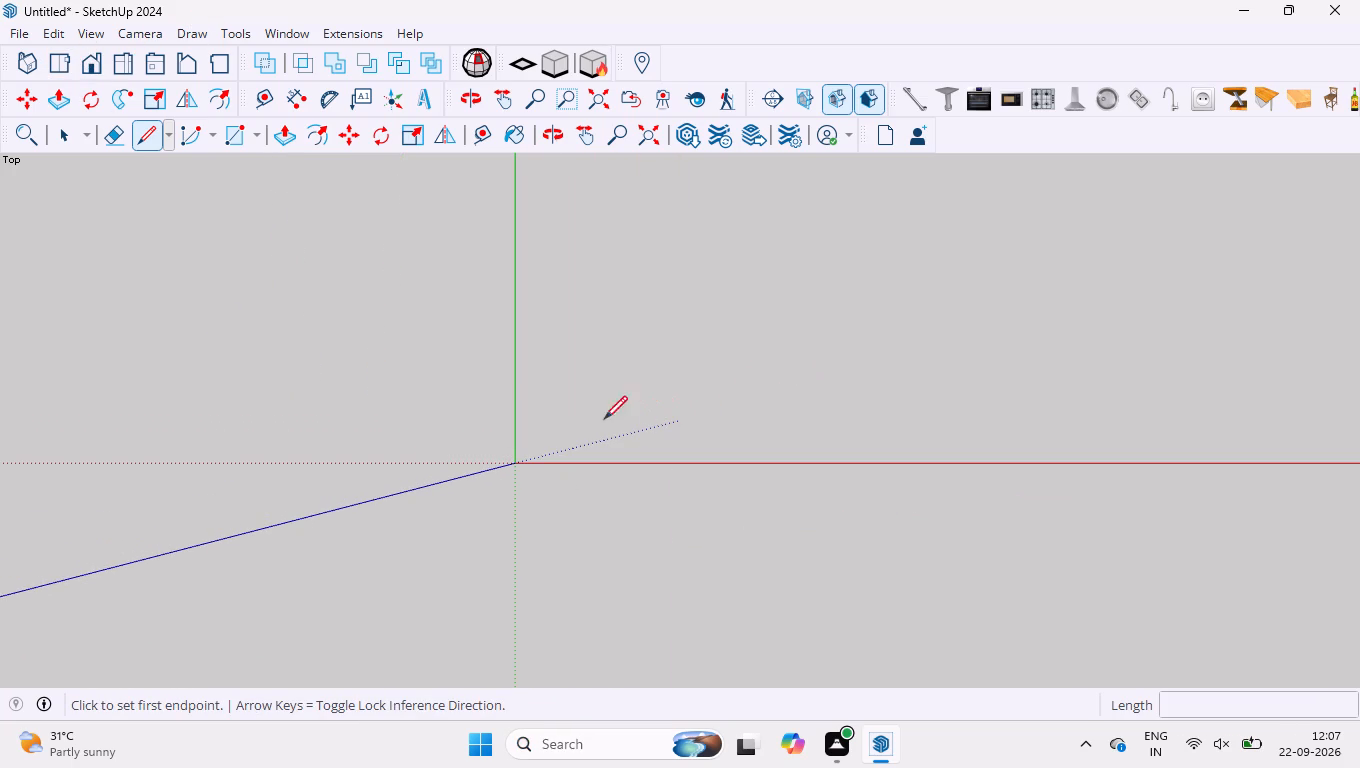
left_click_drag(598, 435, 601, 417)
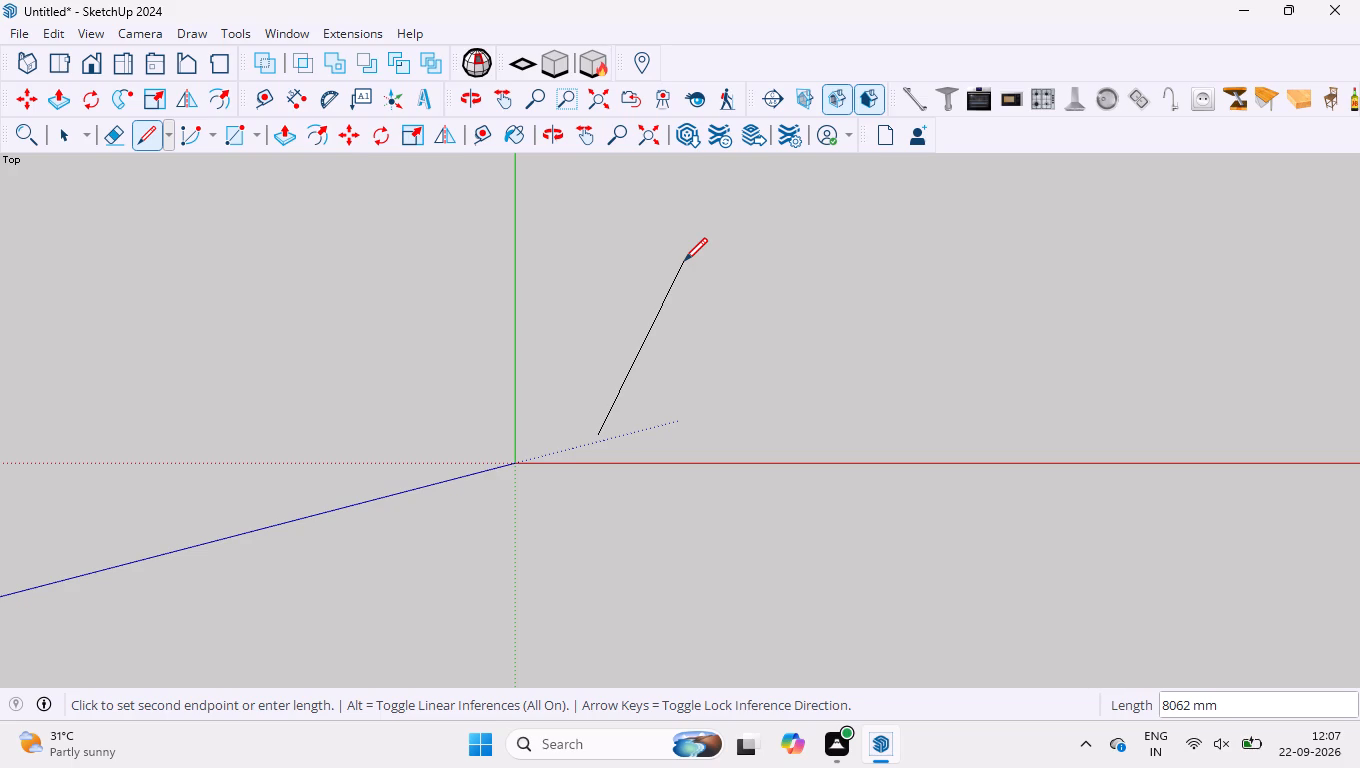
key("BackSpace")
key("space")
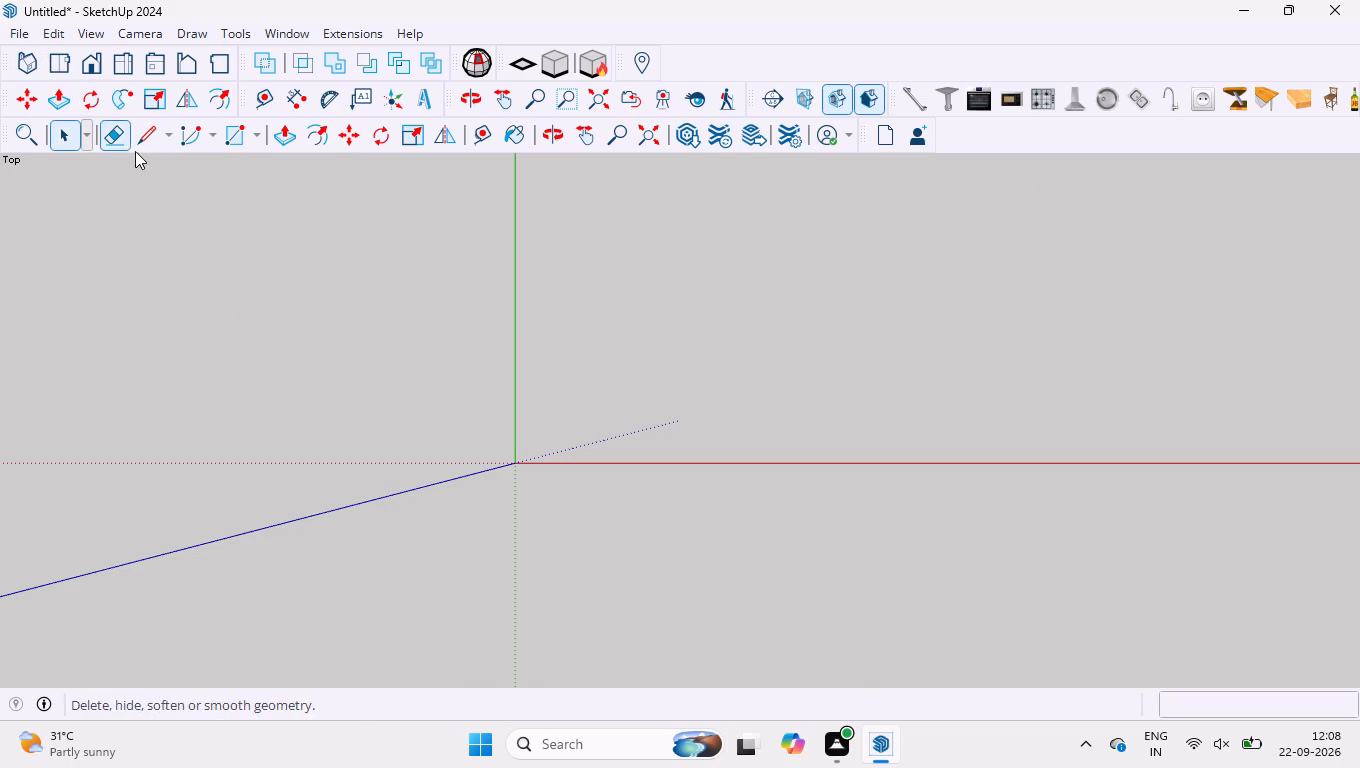
Start a new model from the Architectural Millimeters template.
left_click(9, 33)
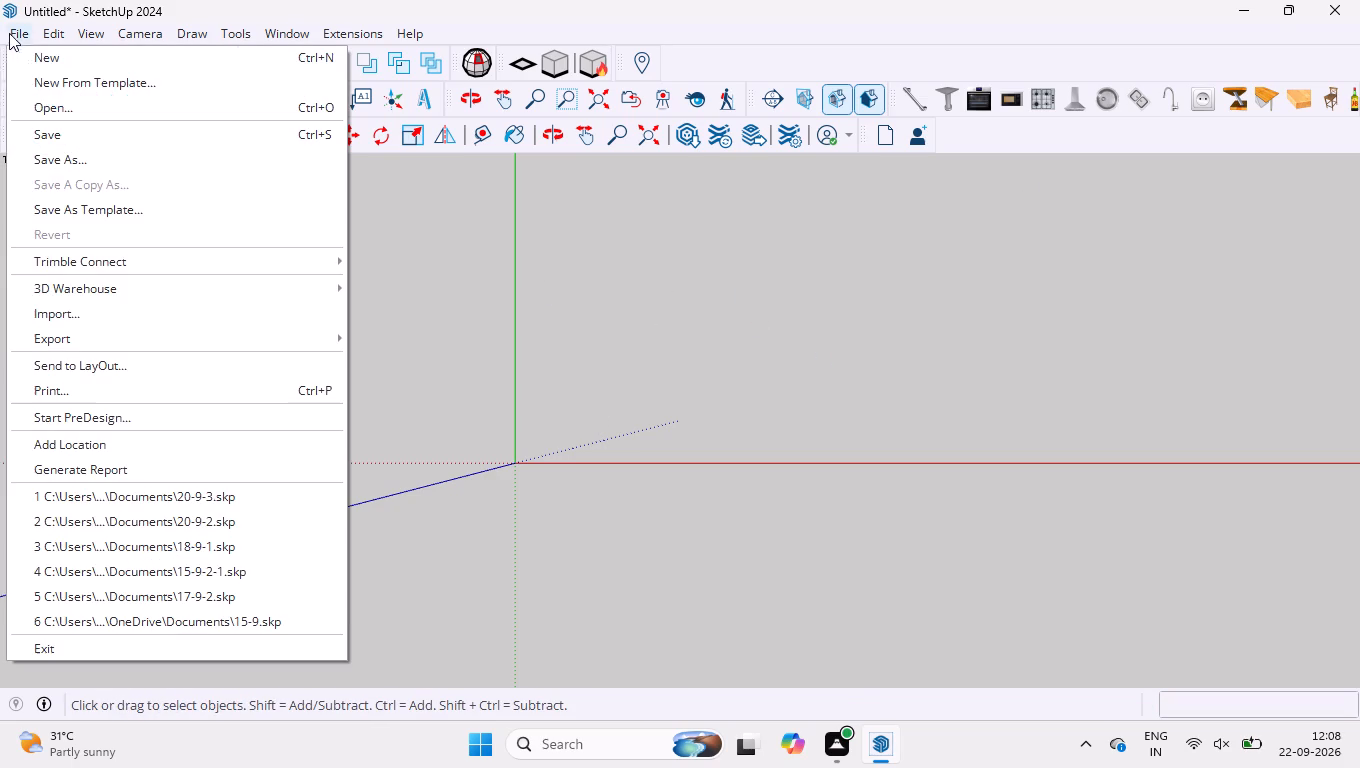
left_click(57, 84)
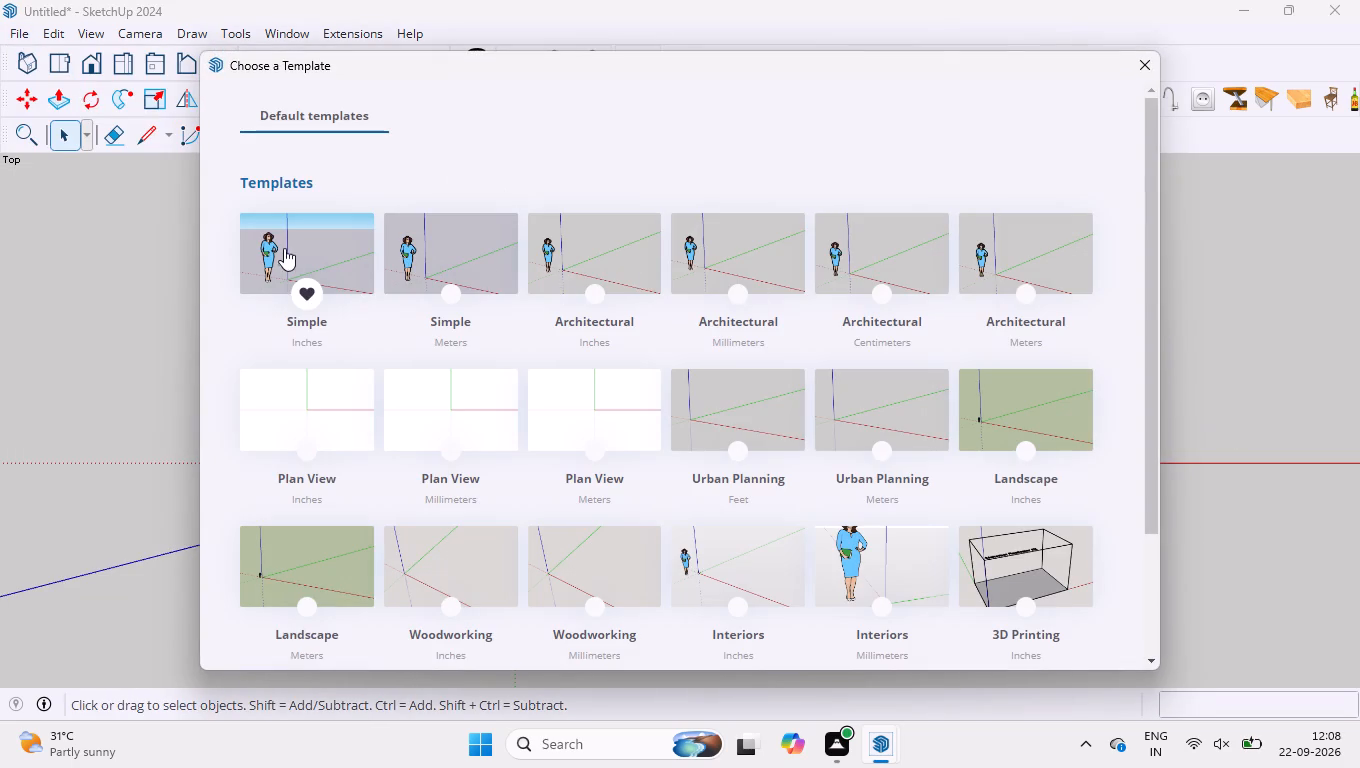
left_click(698, 233)
left_click(693, 385)
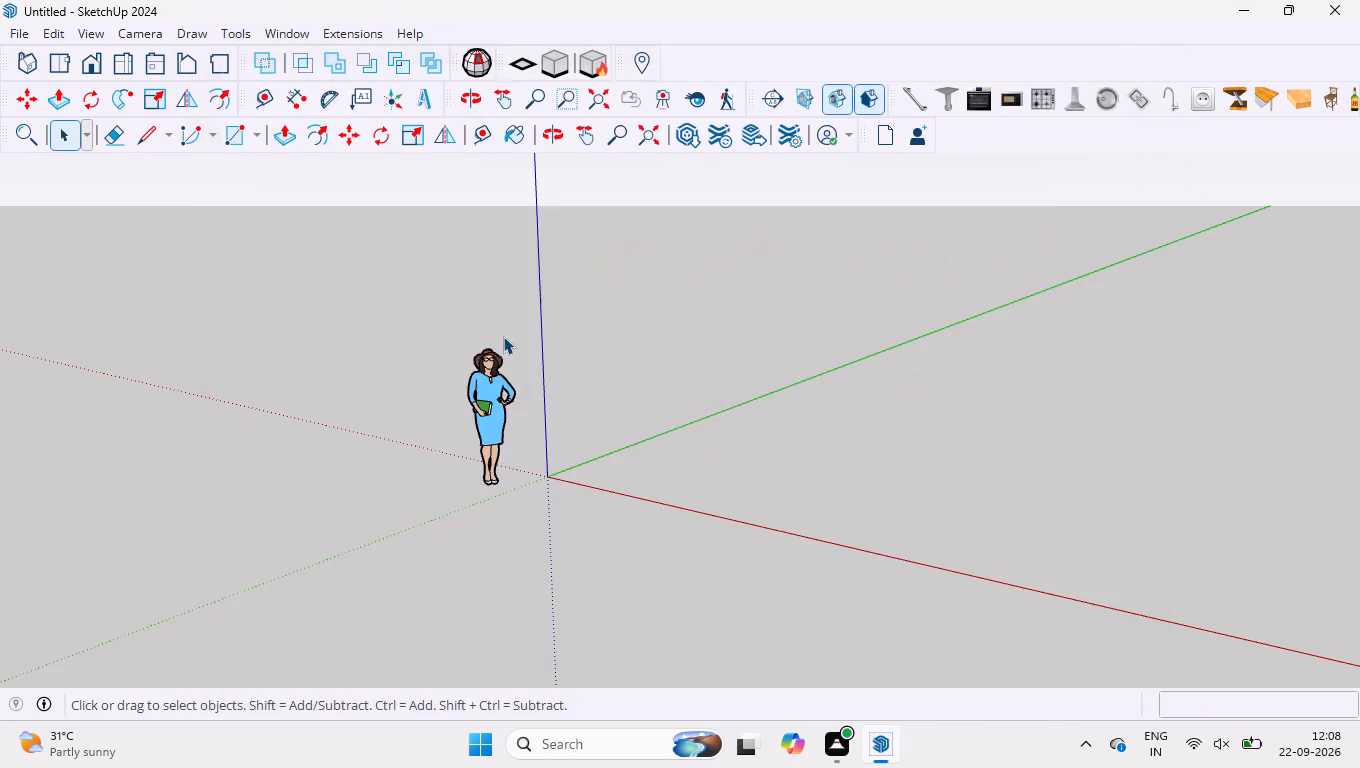
Delete the default standing woman figure beside the origin.
scroll(462, 361, "down", 1)
left_click_drag(413, 290, 662, 613)
key("Delete")
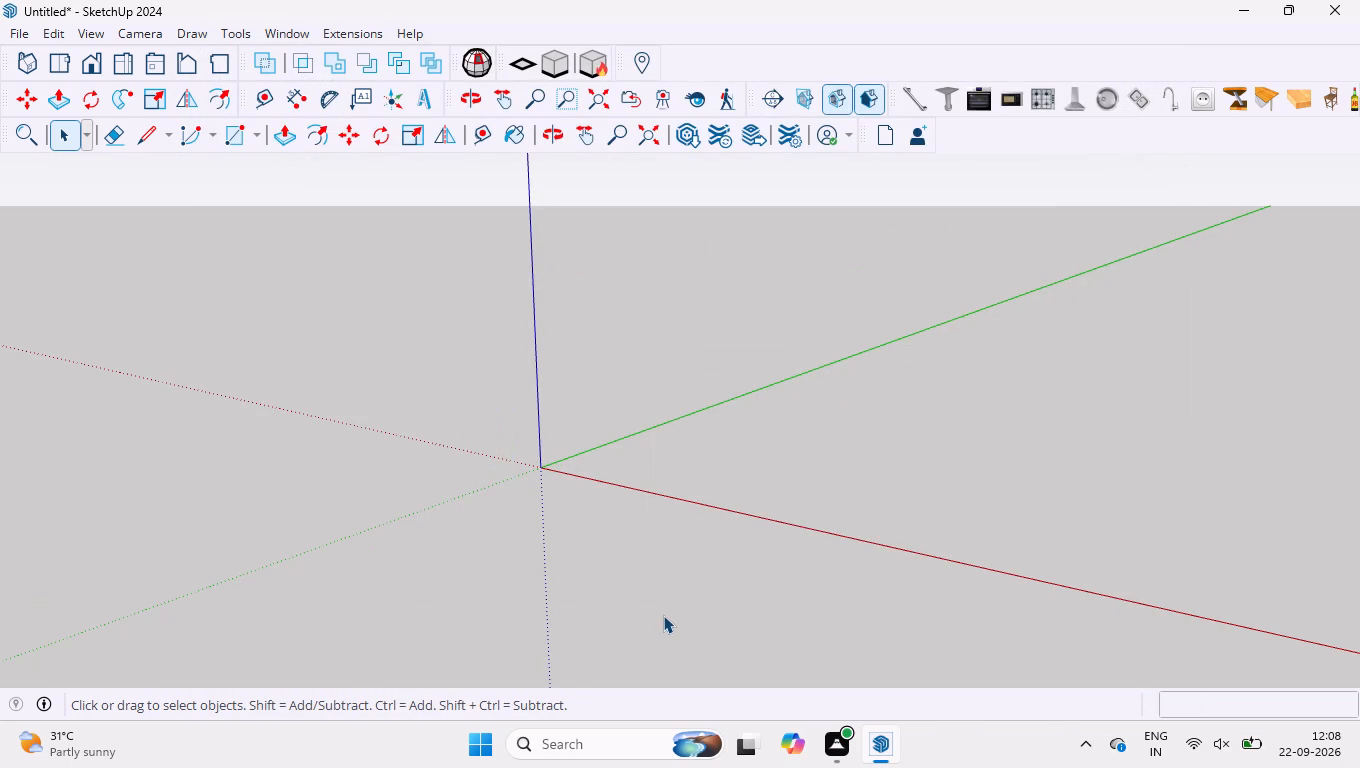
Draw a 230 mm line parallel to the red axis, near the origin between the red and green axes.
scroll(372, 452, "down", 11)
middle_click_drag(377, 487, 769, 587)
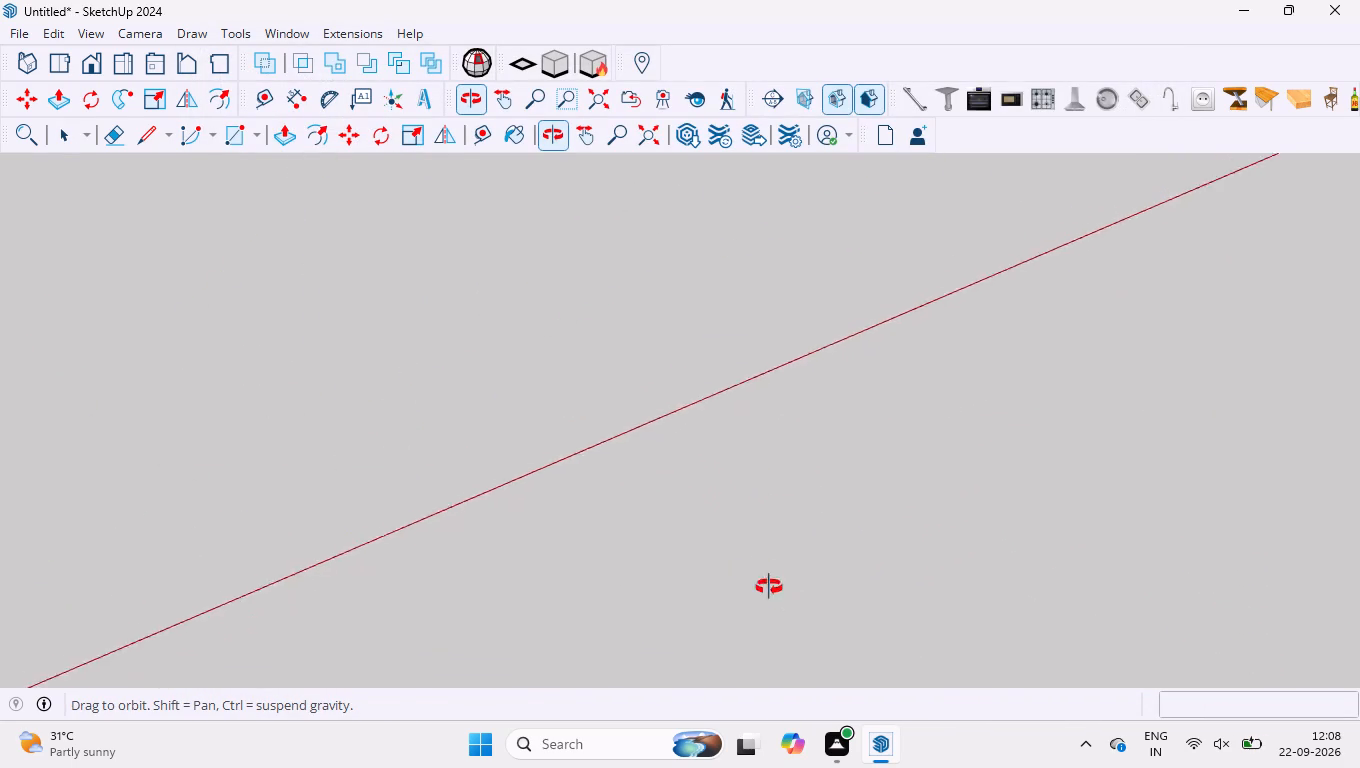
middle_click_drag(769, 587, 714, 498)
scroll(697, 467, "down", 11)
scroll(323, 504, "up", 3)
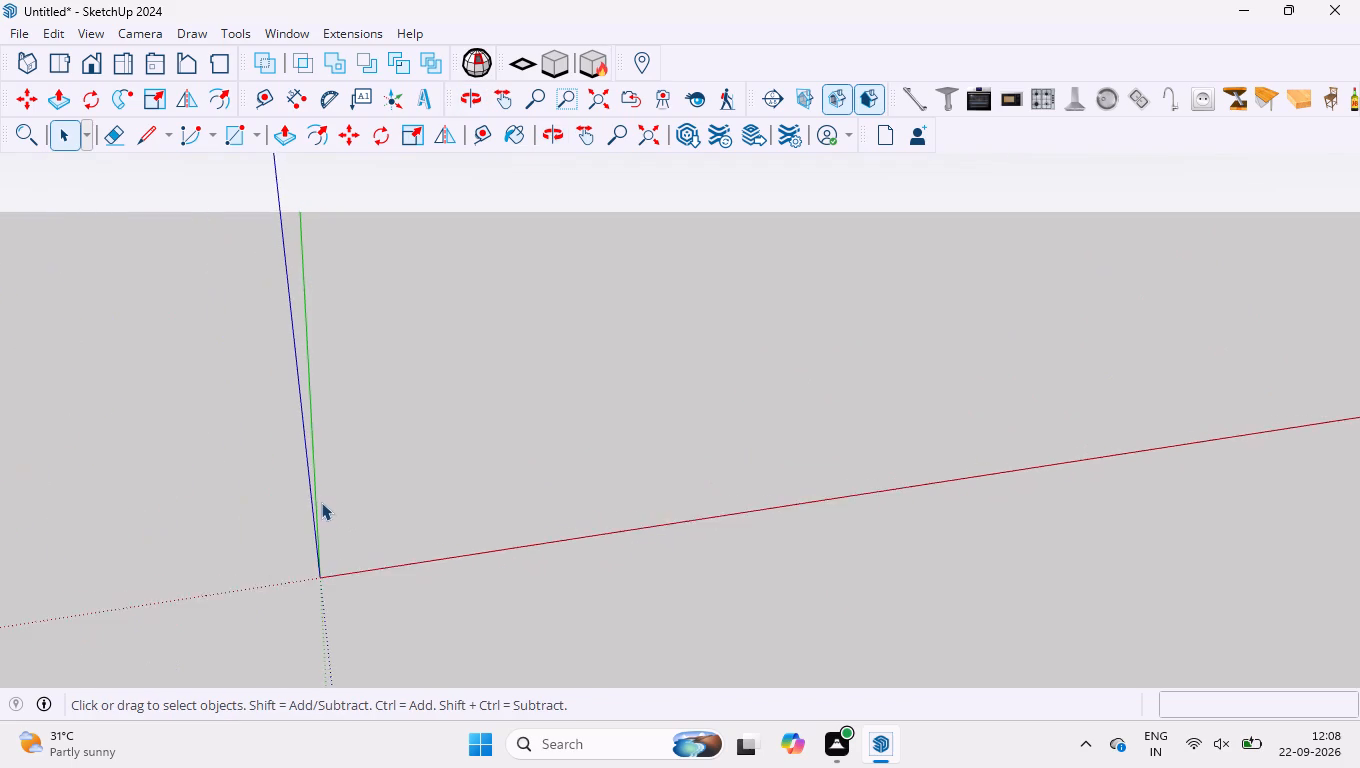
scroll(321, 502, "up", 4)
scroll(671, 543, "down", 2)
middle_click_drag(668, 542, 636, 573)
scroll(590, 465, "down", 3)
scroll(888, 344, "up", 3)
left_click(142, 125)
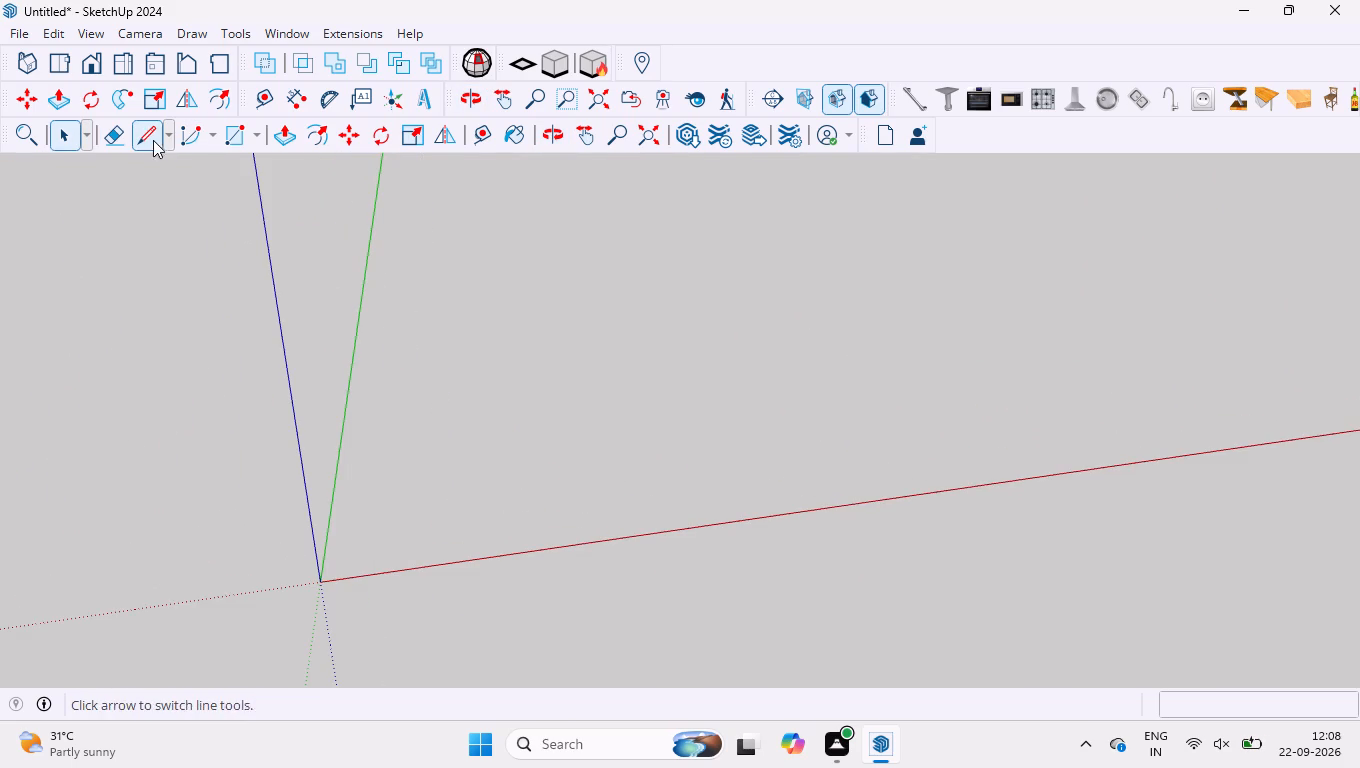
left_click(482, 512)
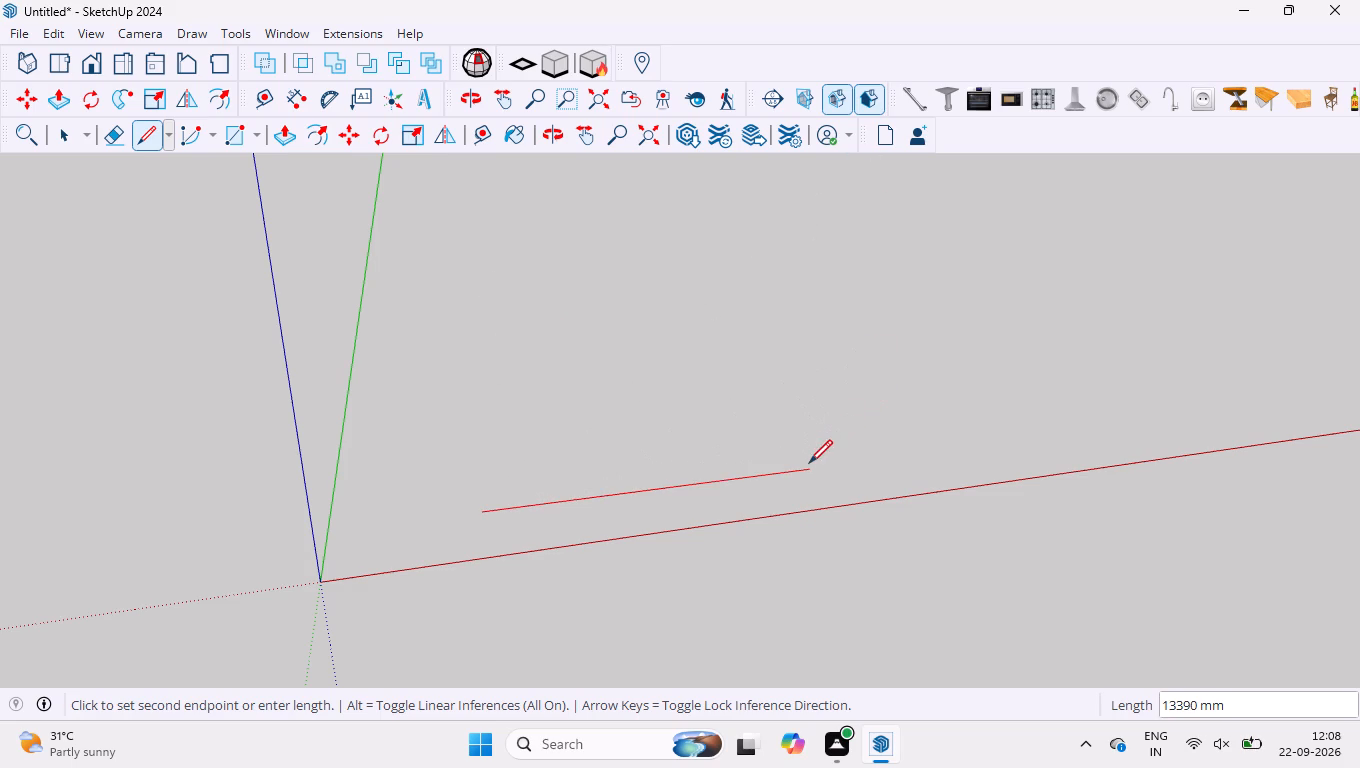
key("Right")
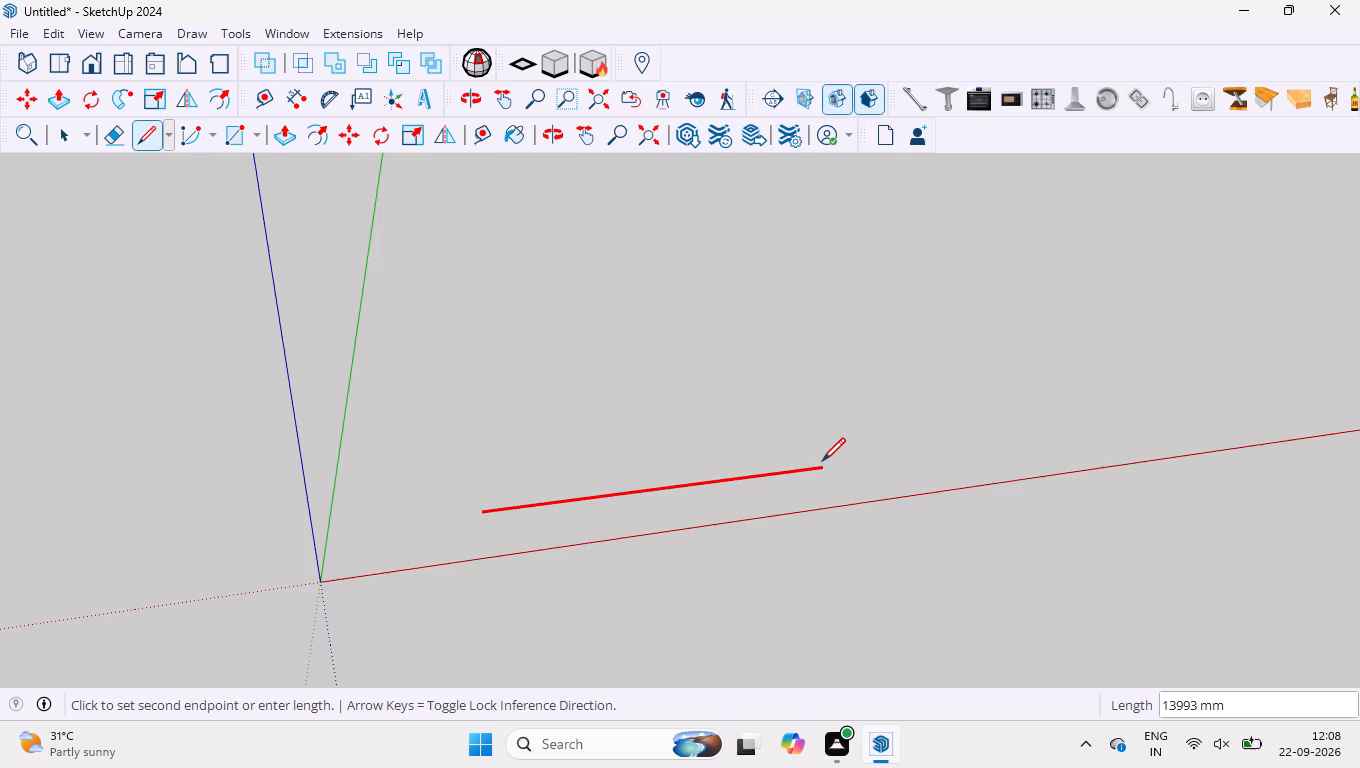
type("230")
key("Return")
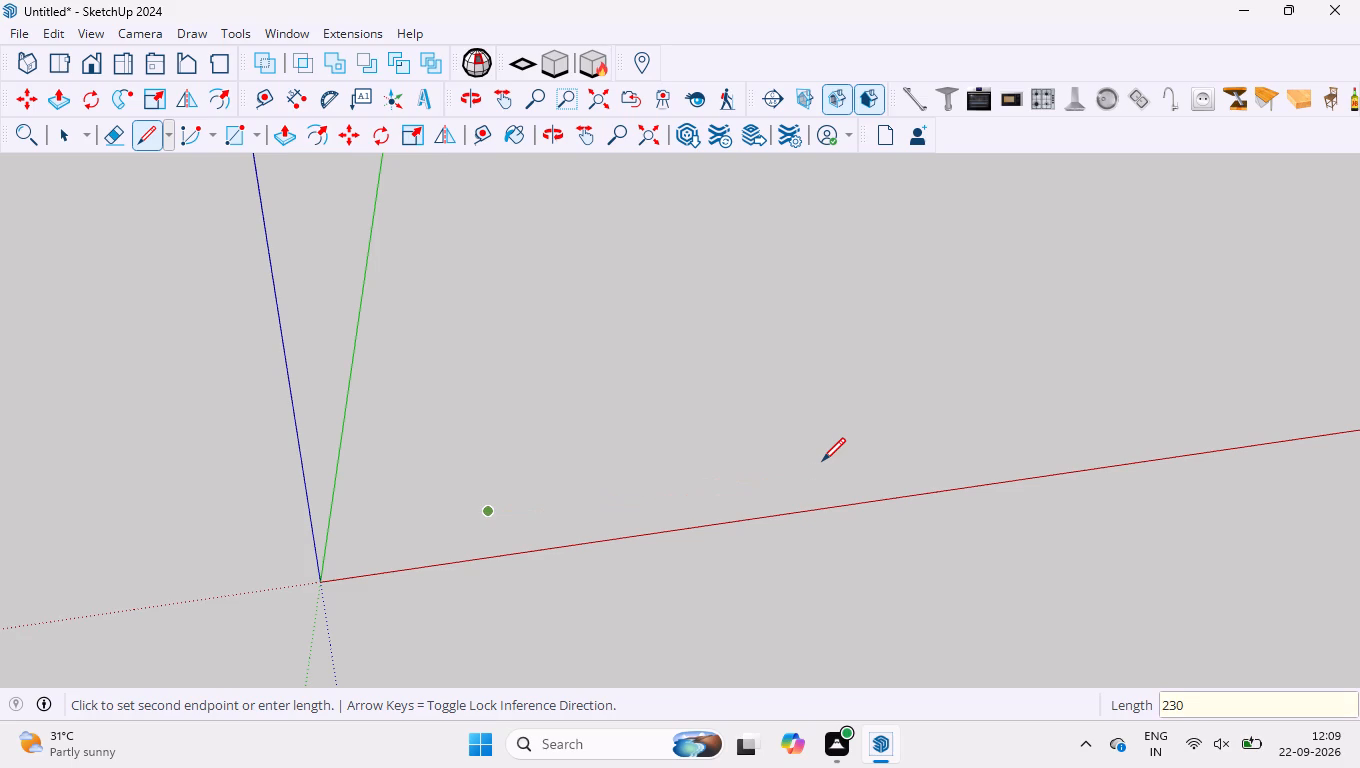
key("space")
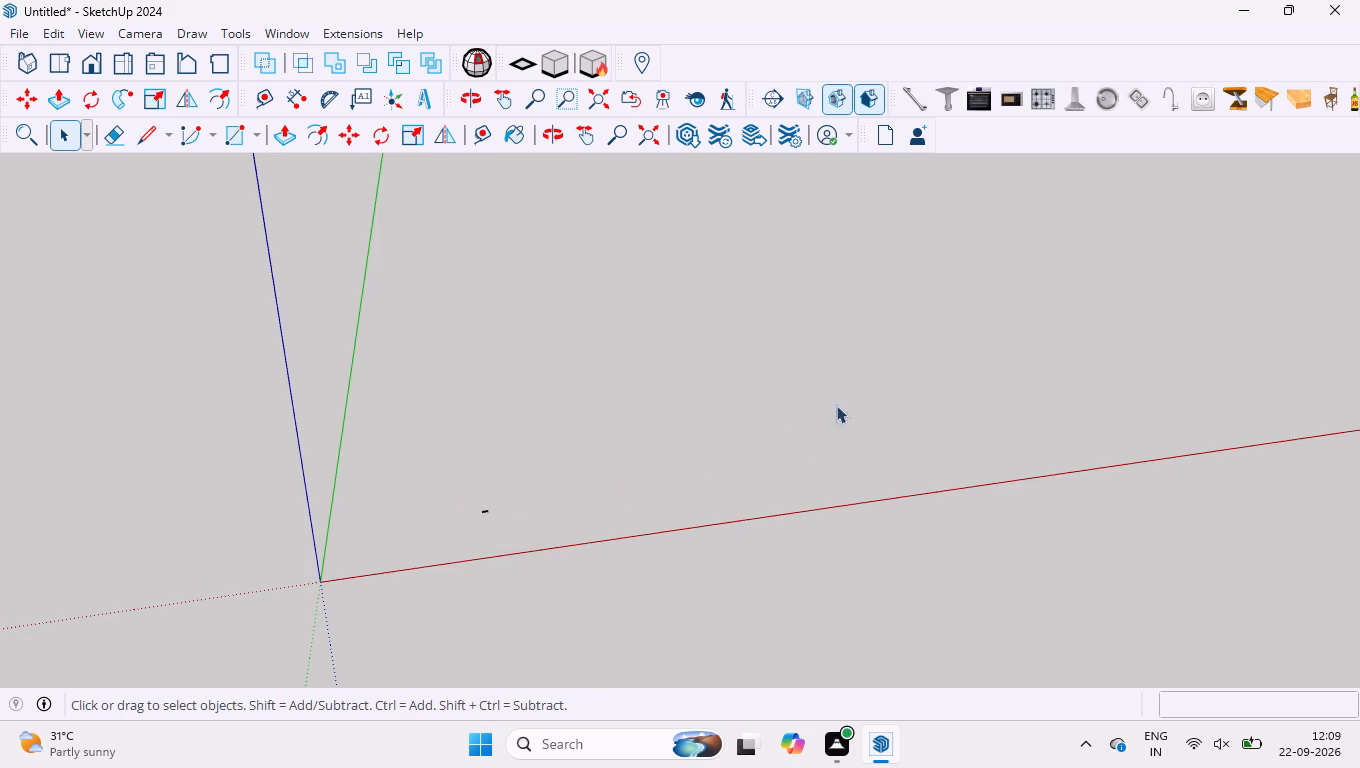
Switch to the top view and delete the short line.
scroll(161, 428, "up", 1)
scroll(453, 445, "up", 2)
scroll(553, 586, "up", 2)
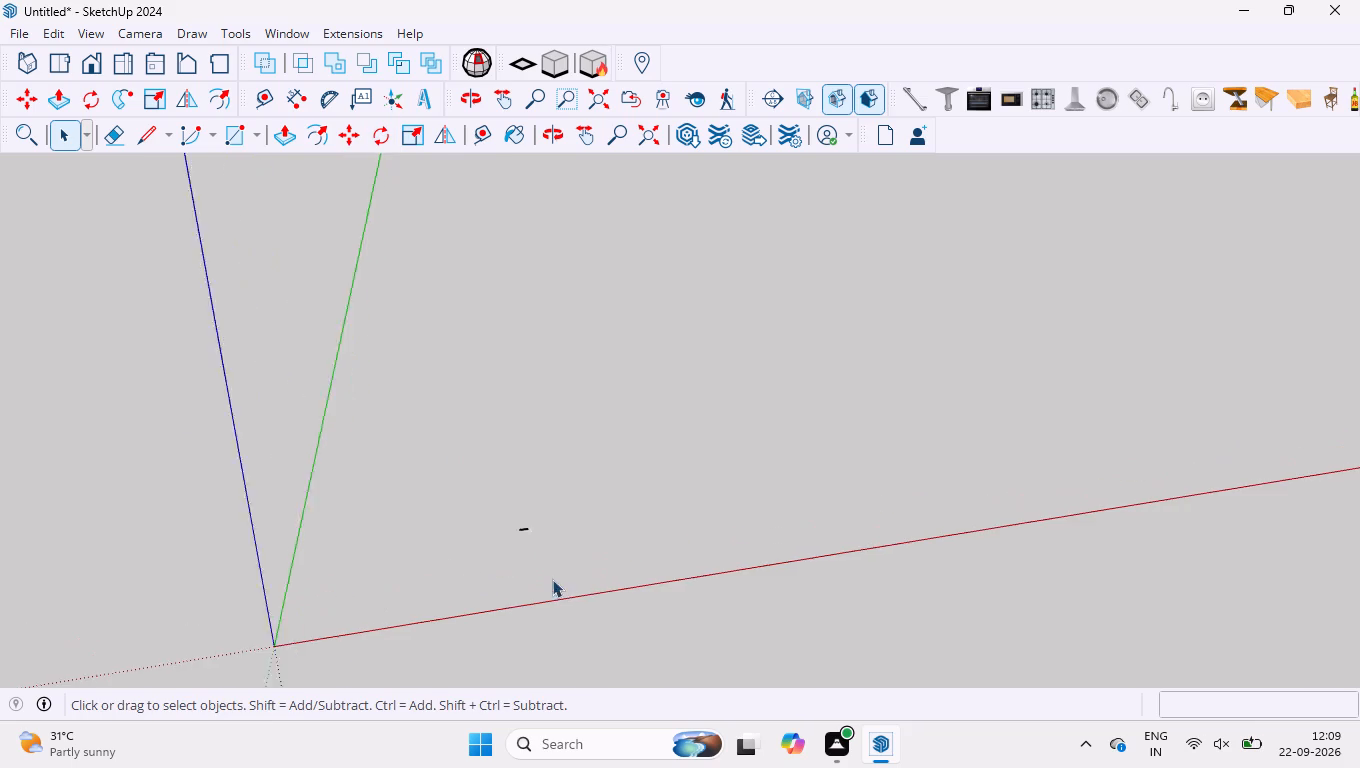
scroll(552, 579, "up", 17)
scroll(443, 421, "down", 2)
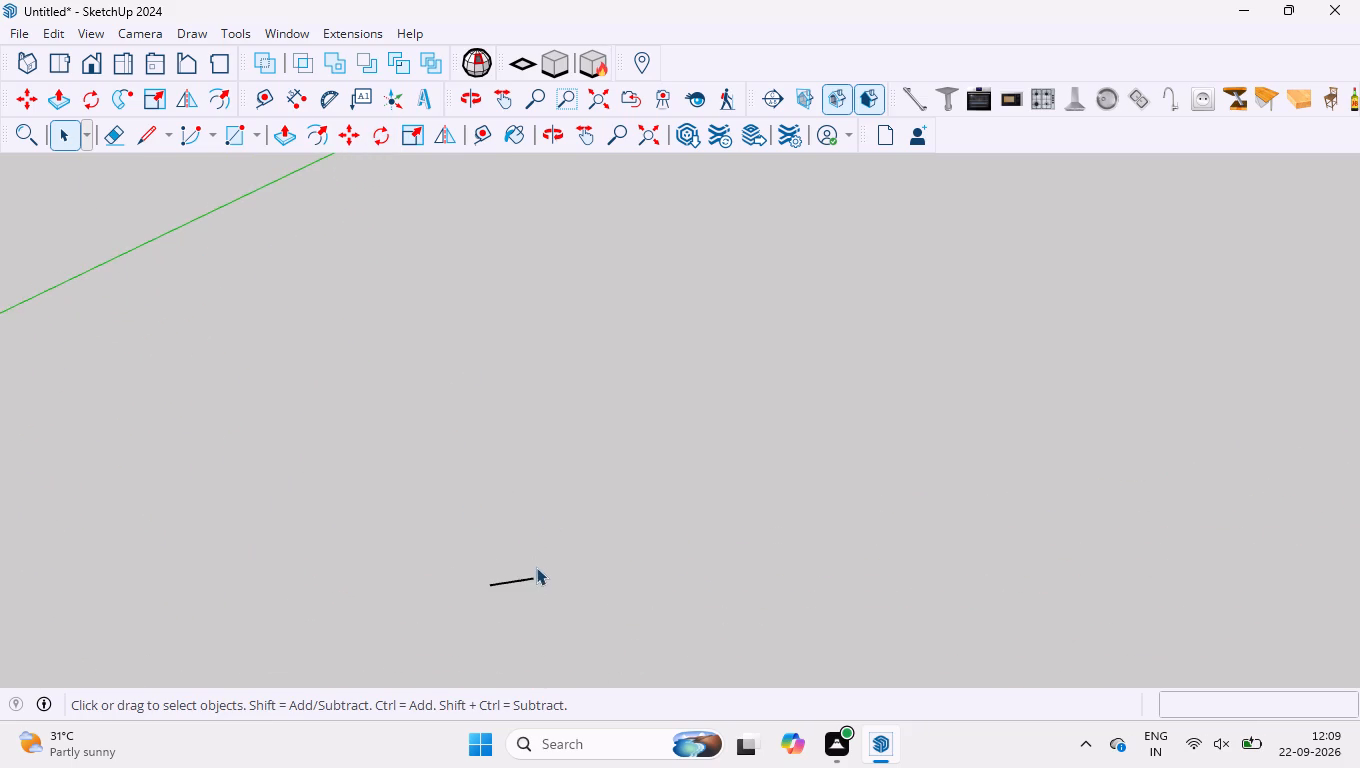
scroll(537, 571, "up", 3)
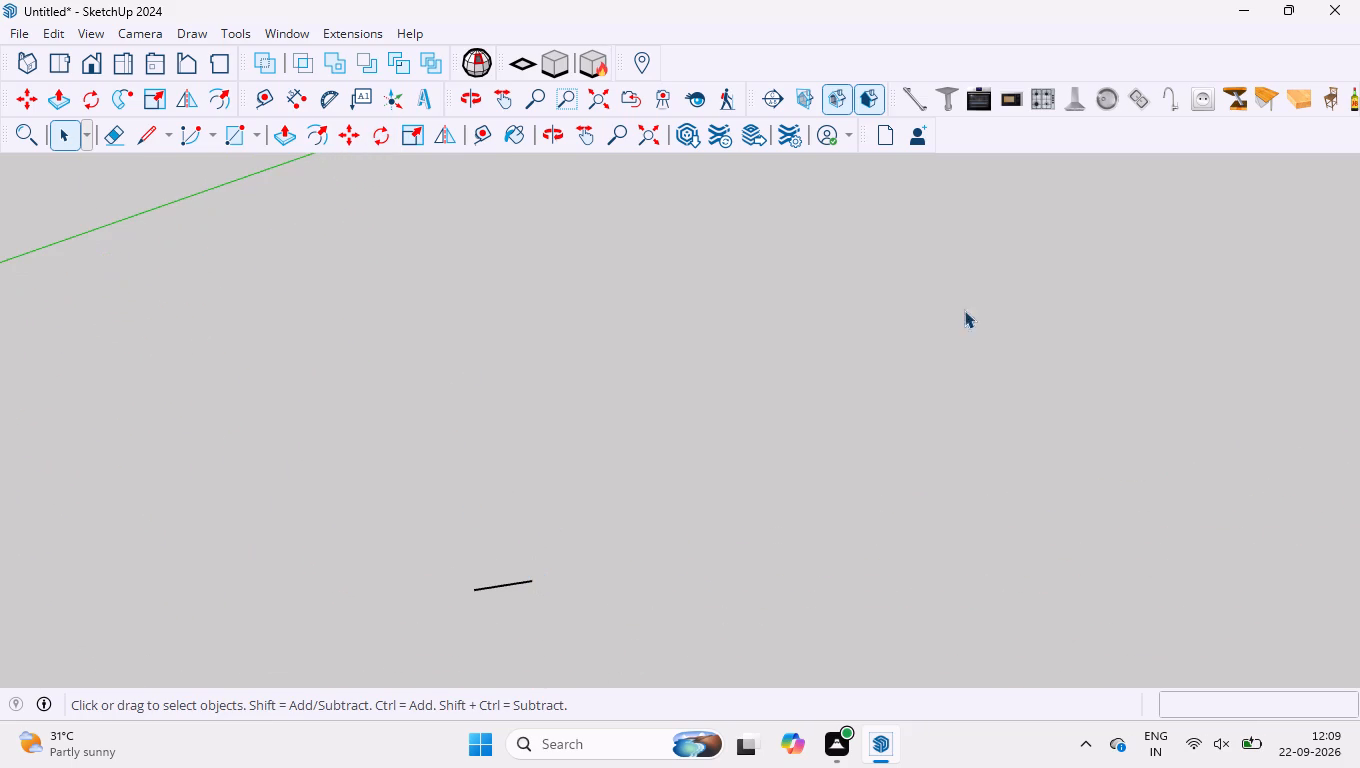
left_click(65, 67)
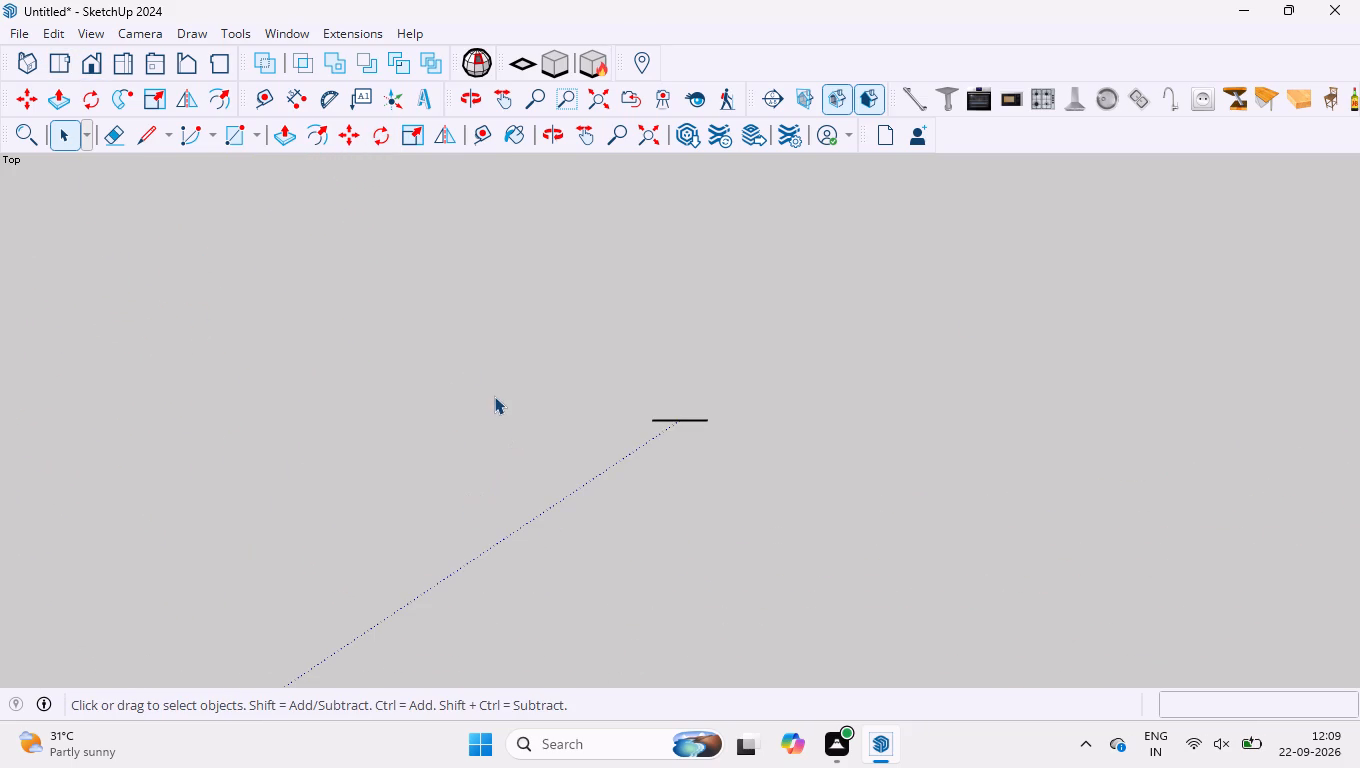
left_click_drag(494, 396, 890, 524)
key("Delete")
Draw a 530 mm line parallel to the green axis, in the quadrant between the positive red and green axes.
scroll(116, 148, "down", 4)
scroll(499, 537, "down", 20)
scroll(499, 537, "down", 4)
scroll(360, 550, "up", 3)
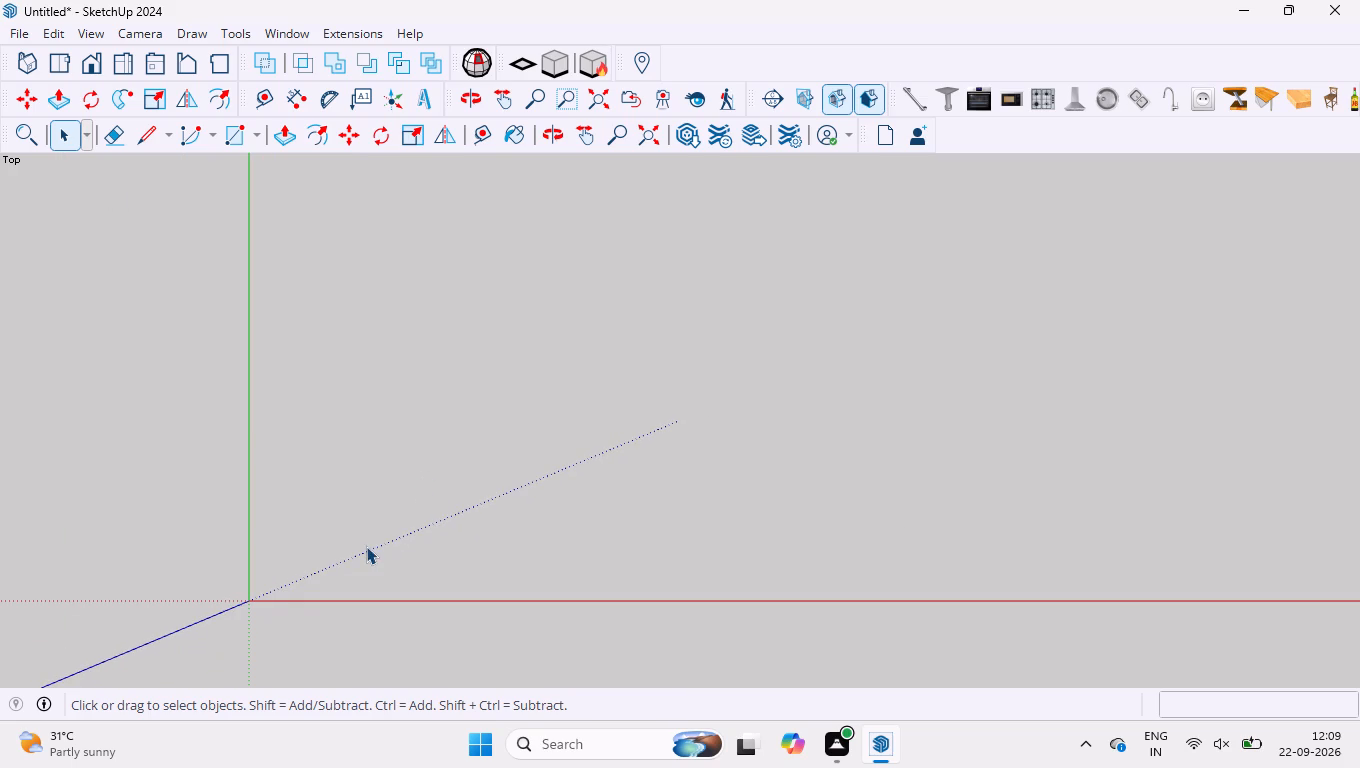
key("l")
left_click(423, 539)
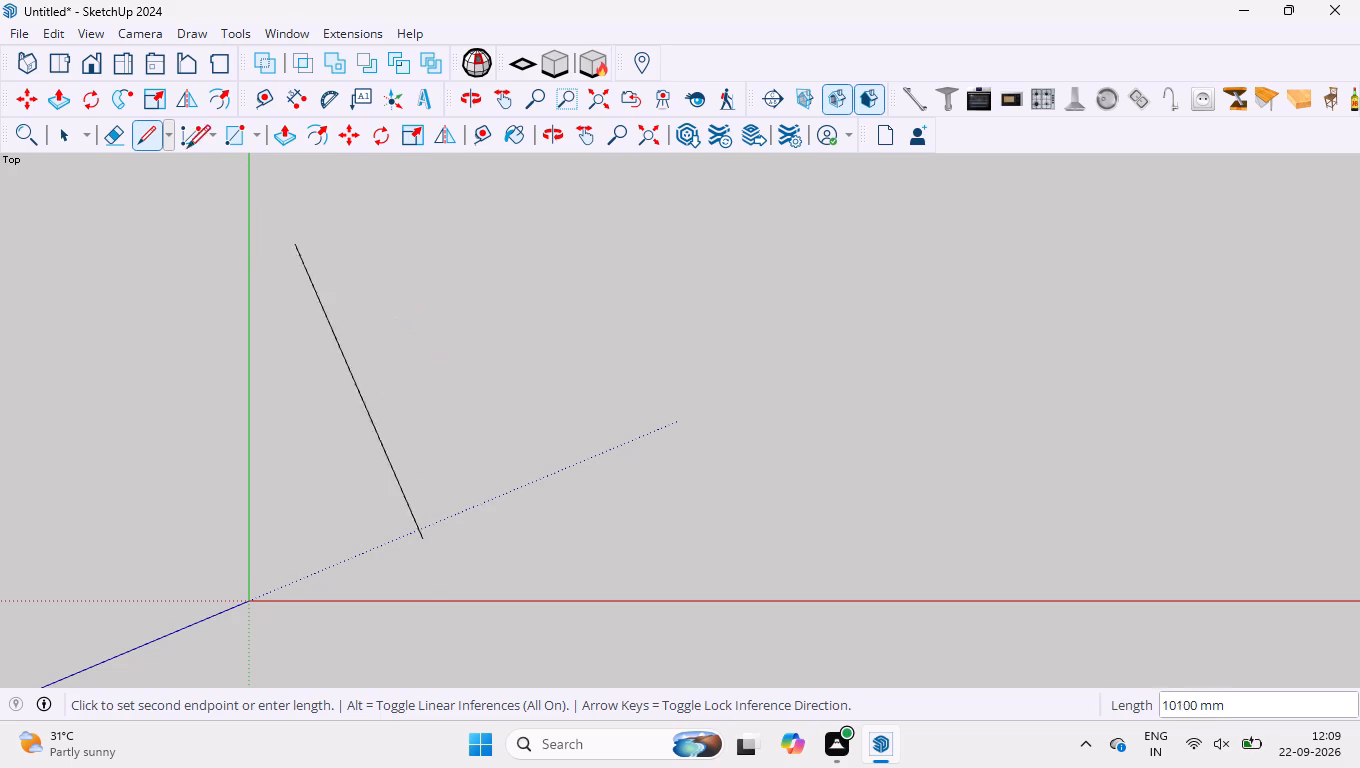
left_click(53, 64)
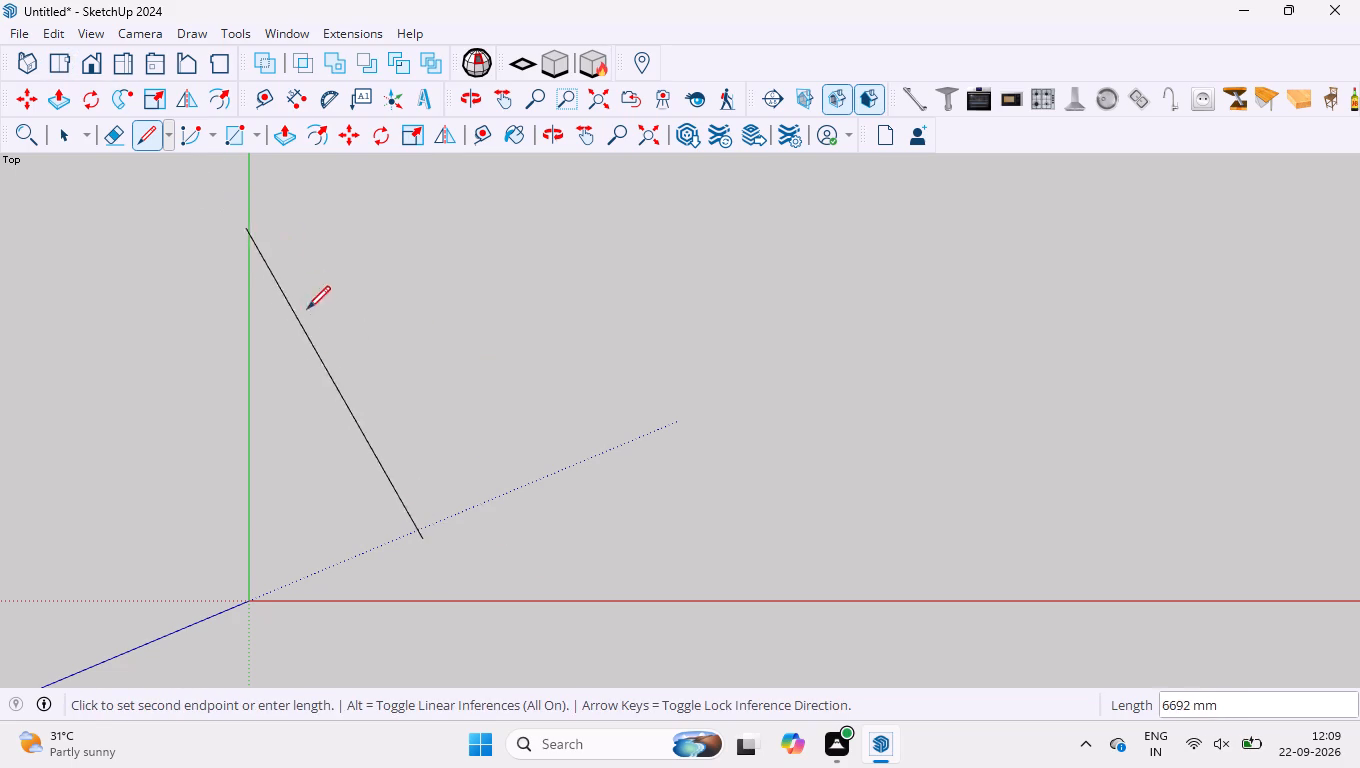
scroll(438, 326, "down", 3)
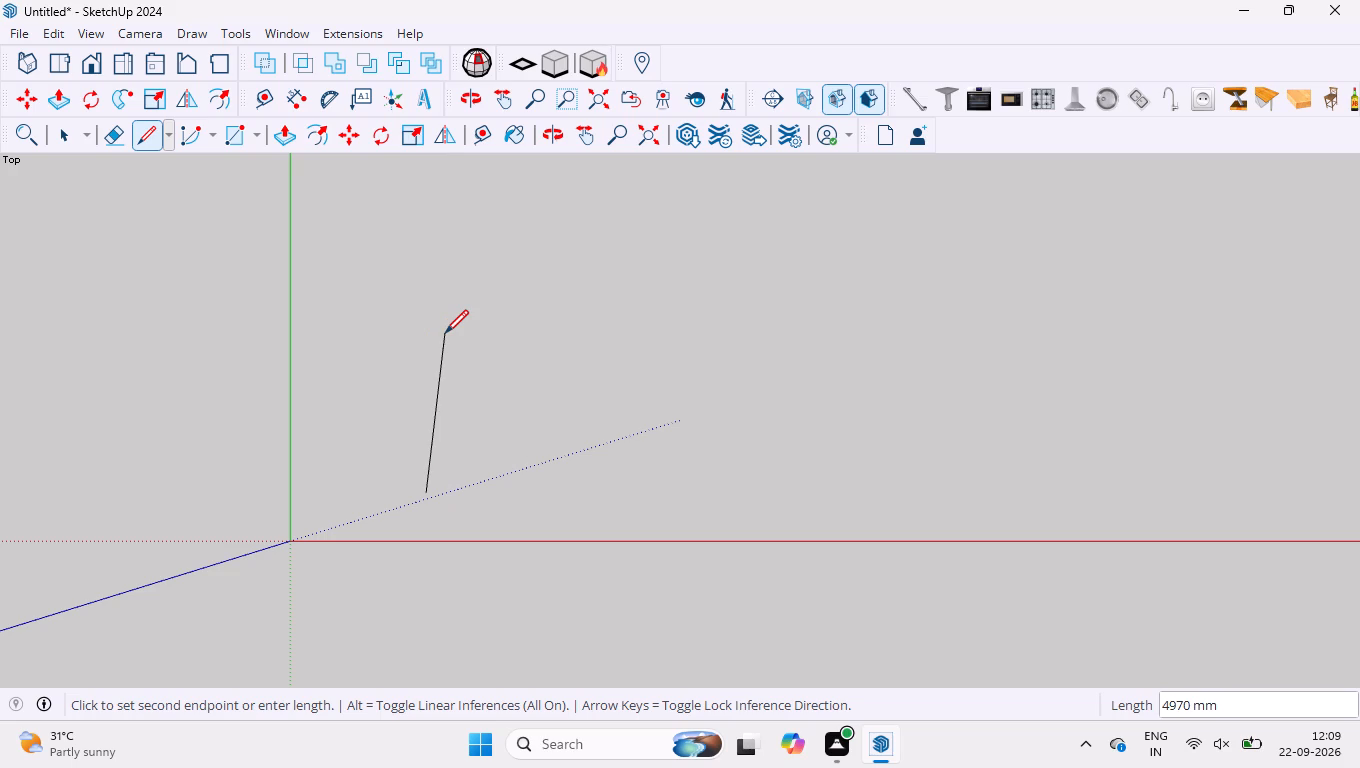
scroll(445, 333, "up", 2)
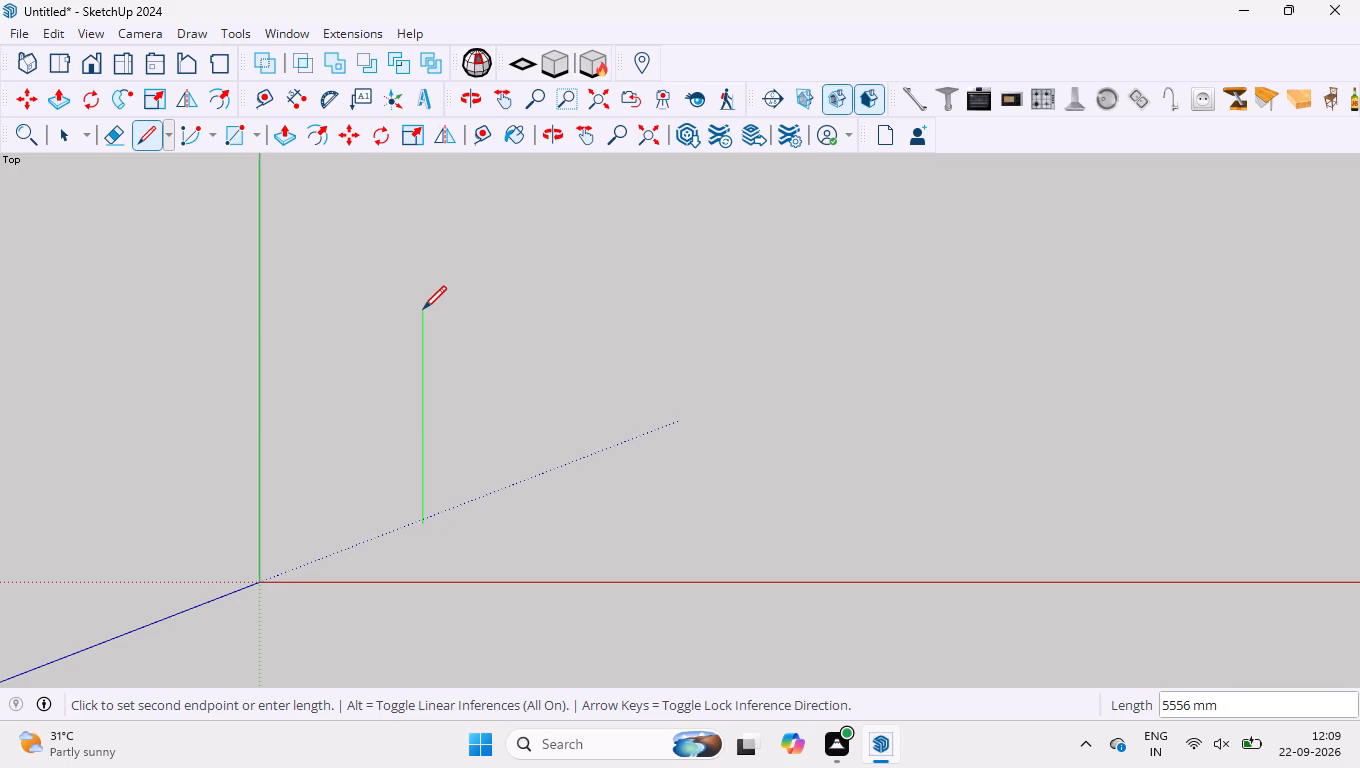
type("530")
key("Return")
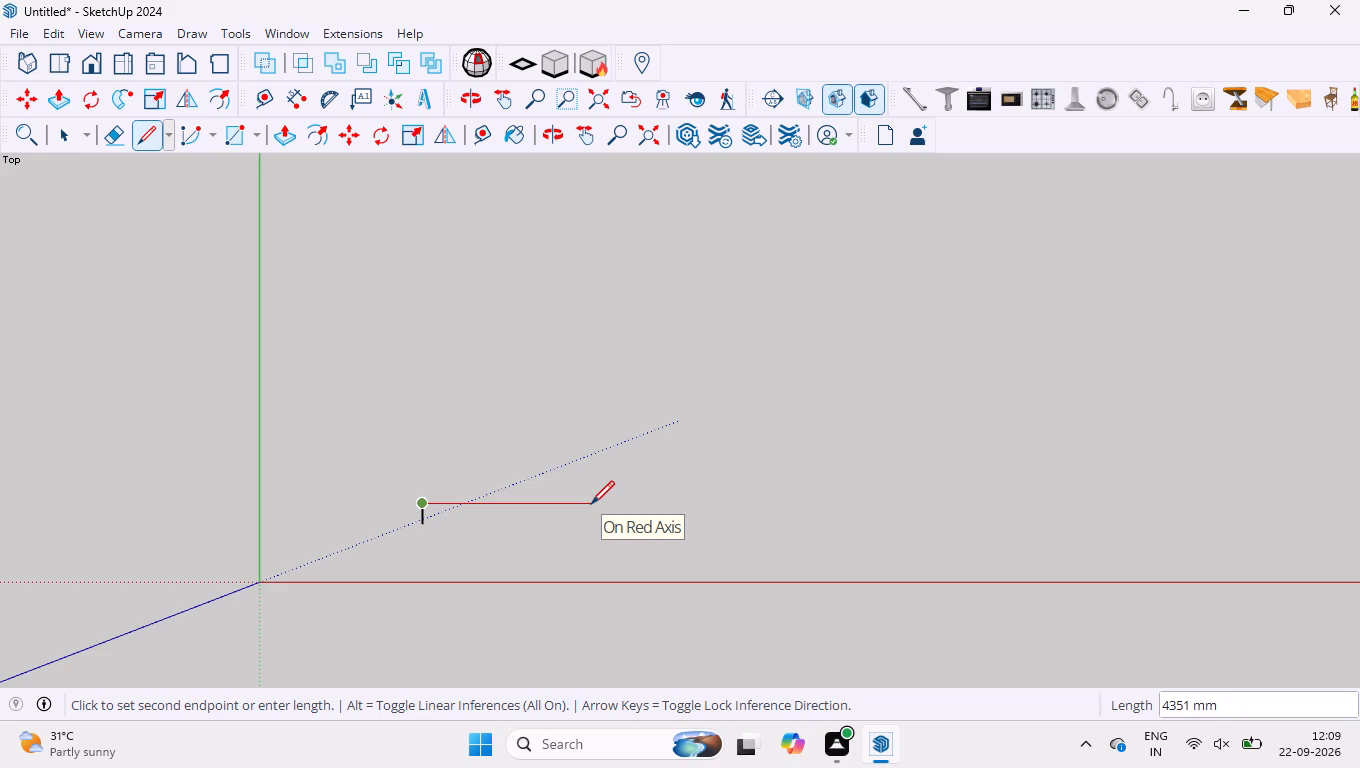
Complete a closed 230 by 530 mm rectangle from the line's far end, with the 230 mm sides parallel to the red axis.
type("230")
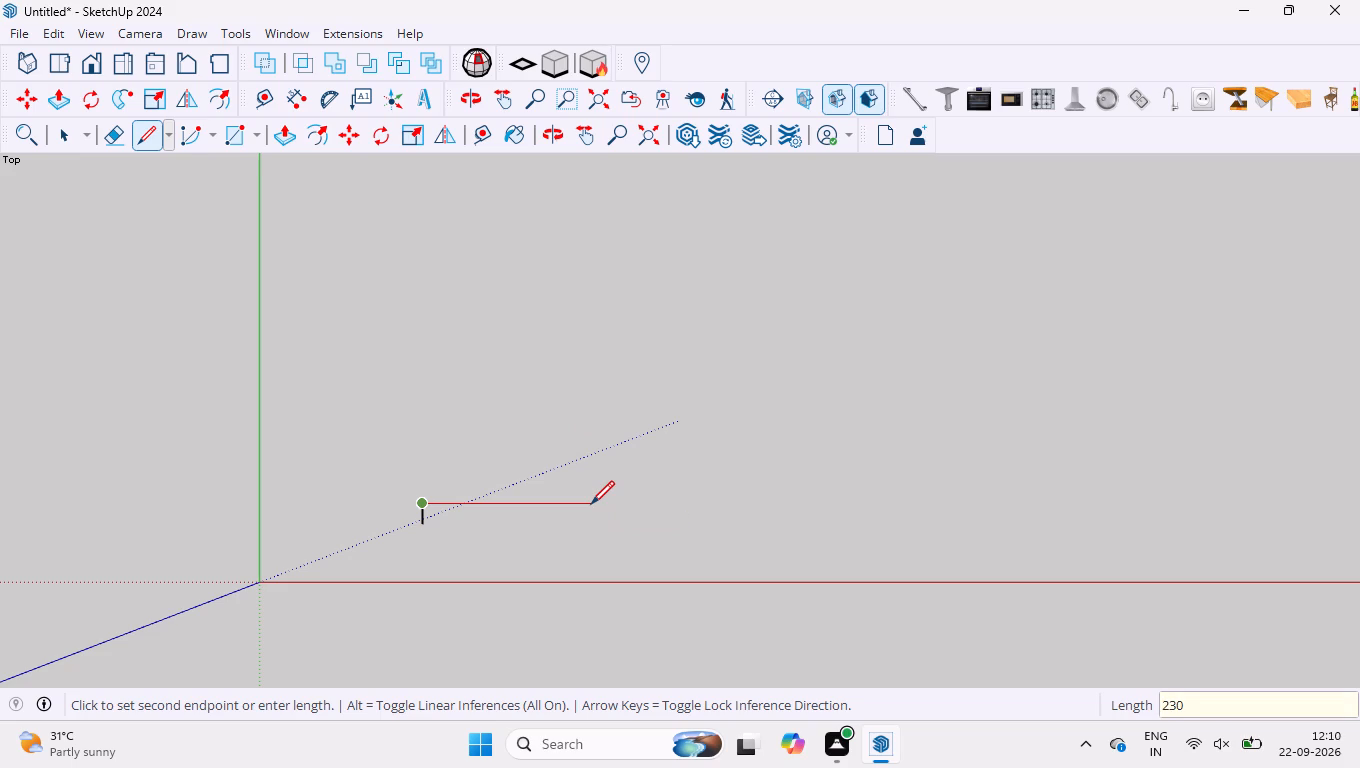
key("Return")
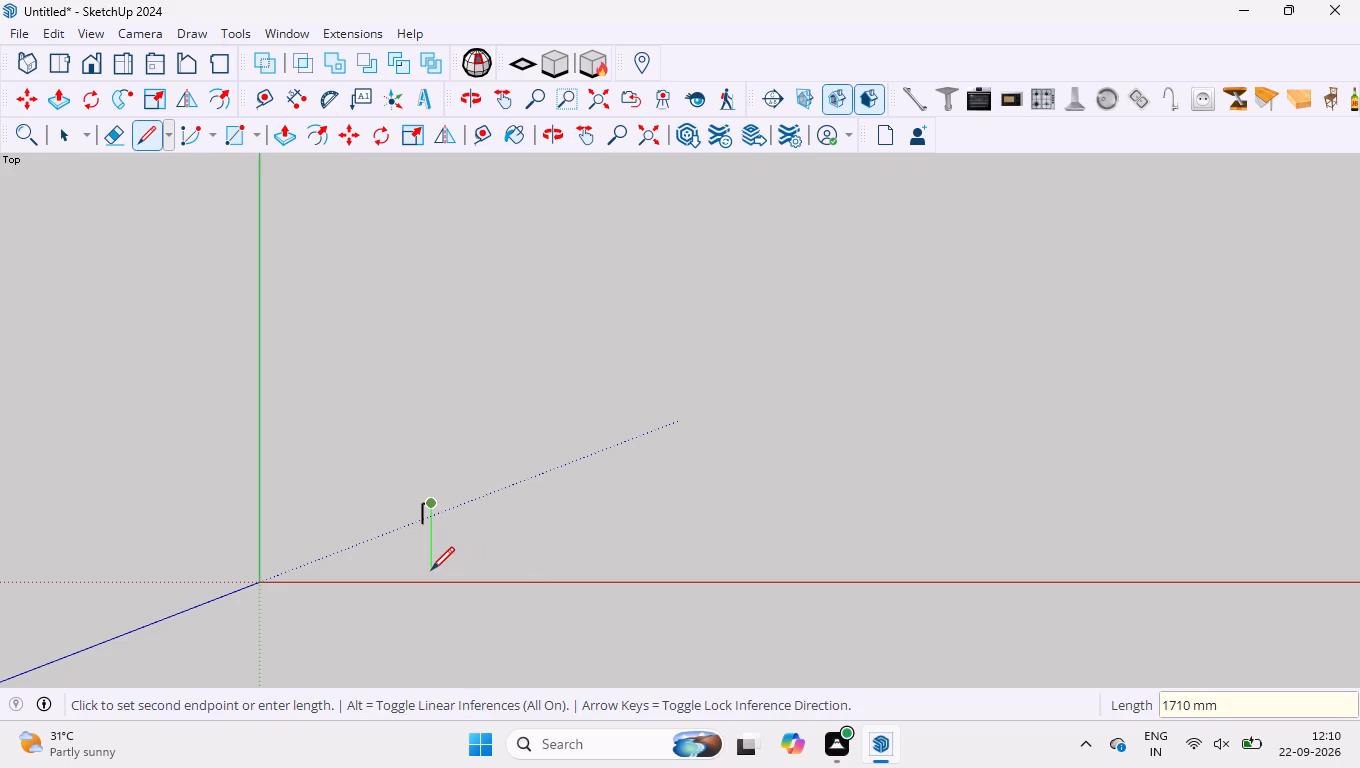
key("5")
key("3")
key("0")
key("Return")
scroll(416, 564, "up", 4)
scroll(429, 406, "up", 5)
scroll(395, 529, "up", 3)
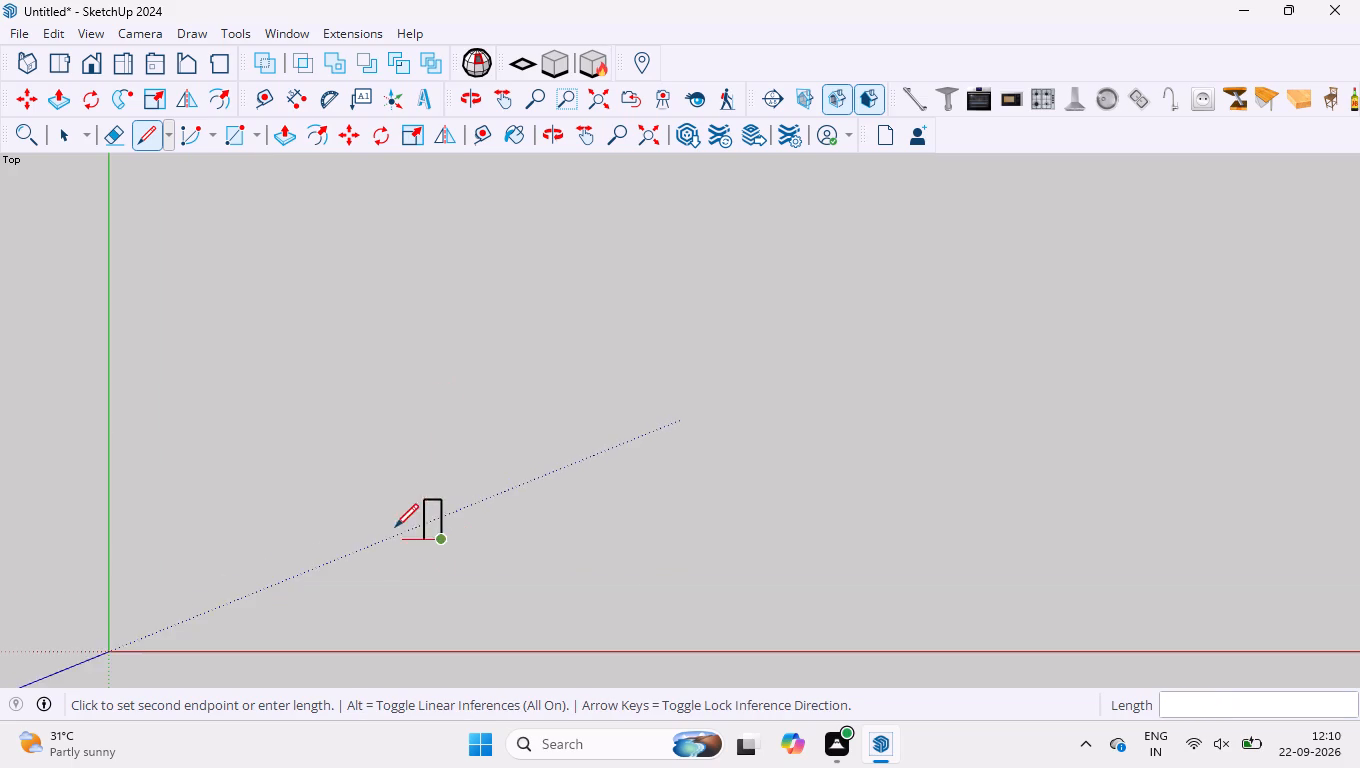
scroll(395, 527, "up", 6)
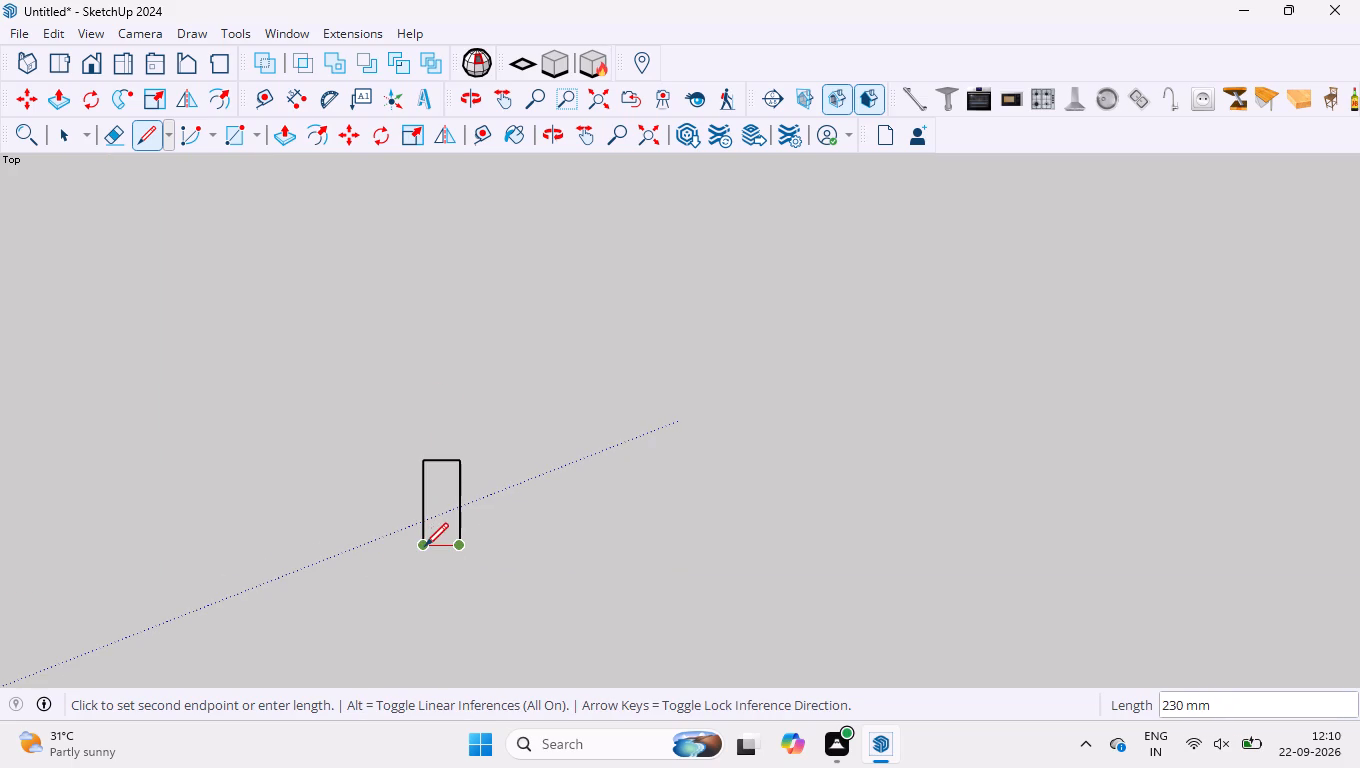
left_click(424, 546)
key("space")
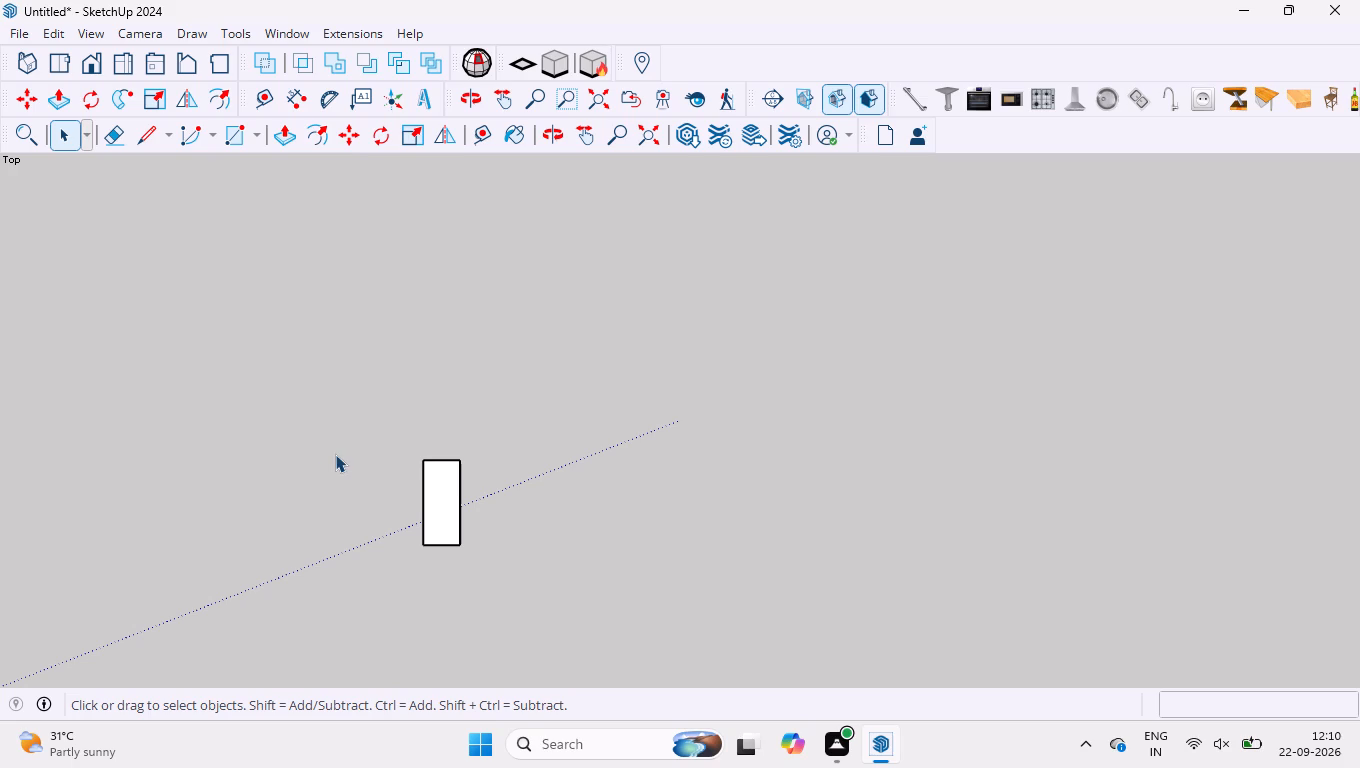
Draw a 3455 mm line along red from the rectangle's upper corner nearest positive red, and close a 3000 by 530 mm rectangle at its far end.
key("l")
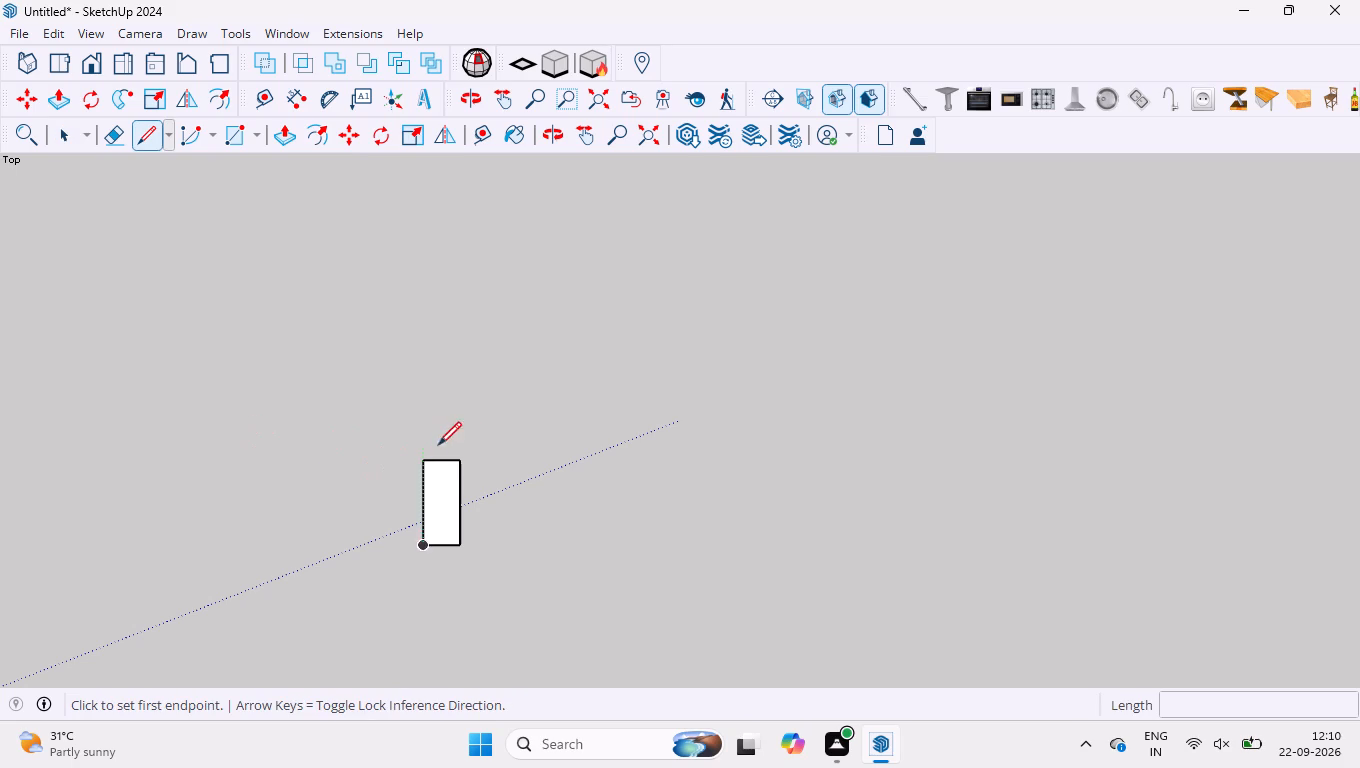
left_click(460, 462)
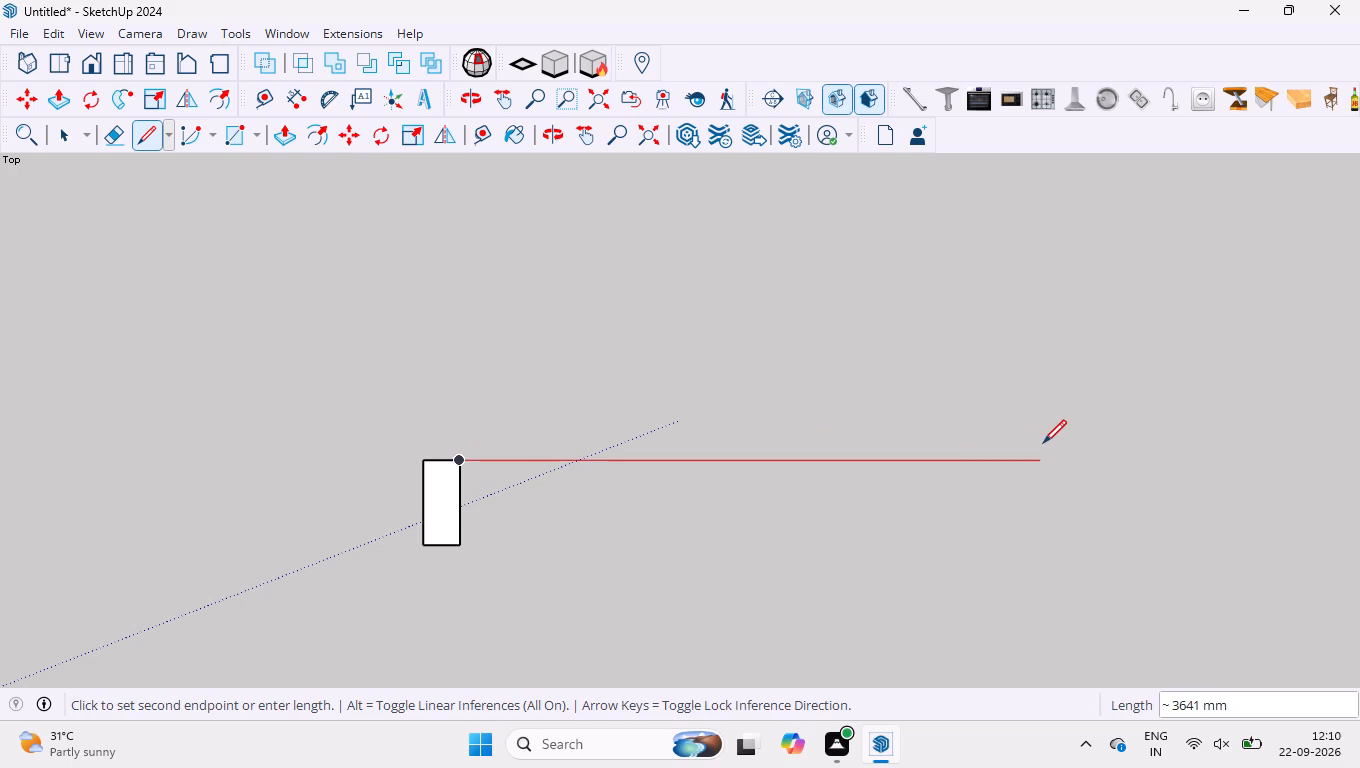
type("3455")
key("Return")
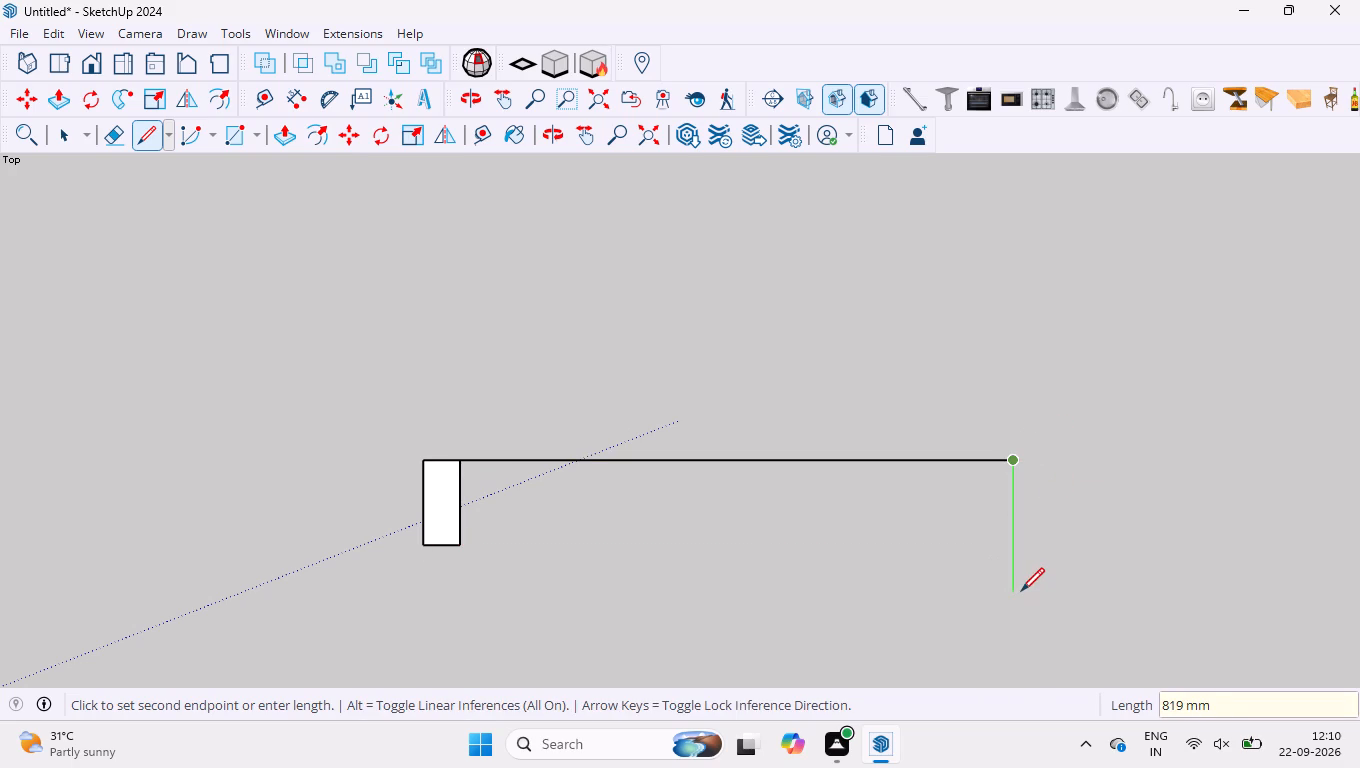
type("530")
key("Return")
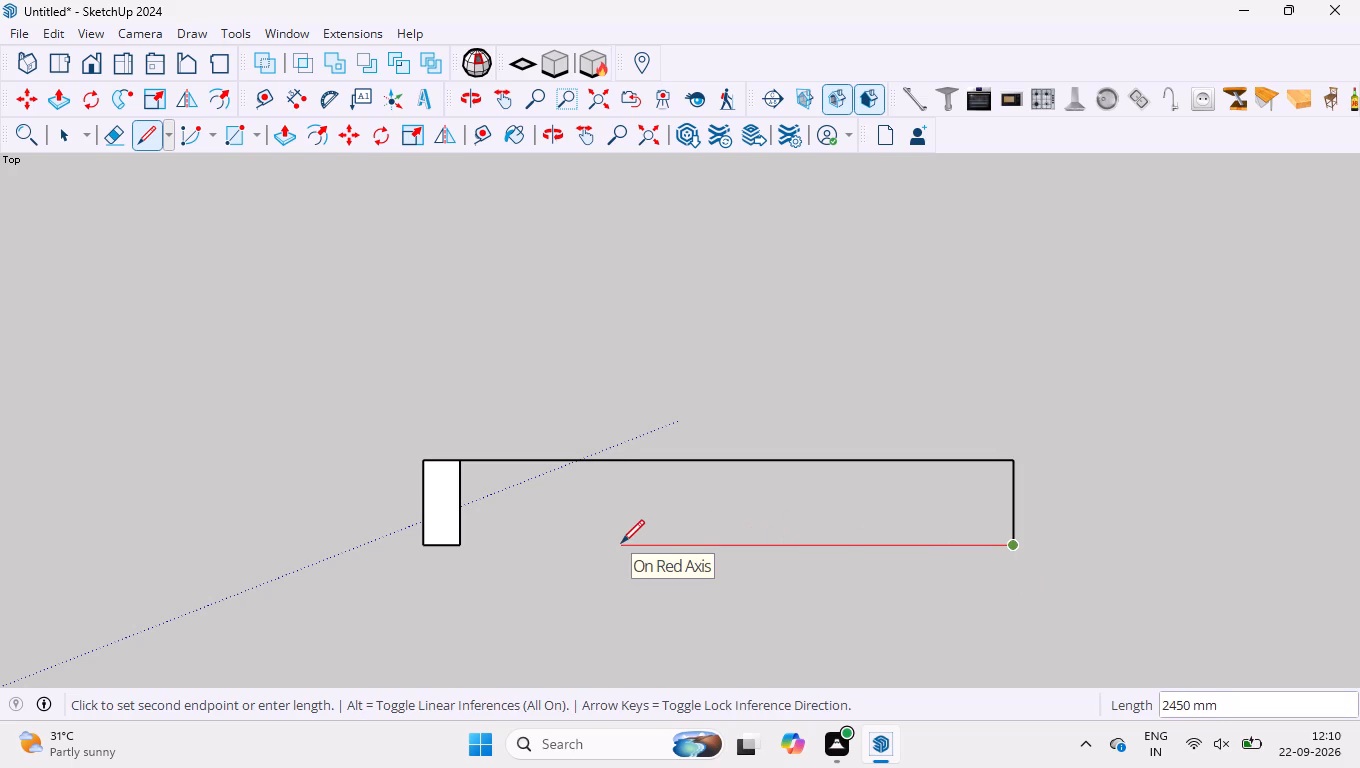
type("3000")
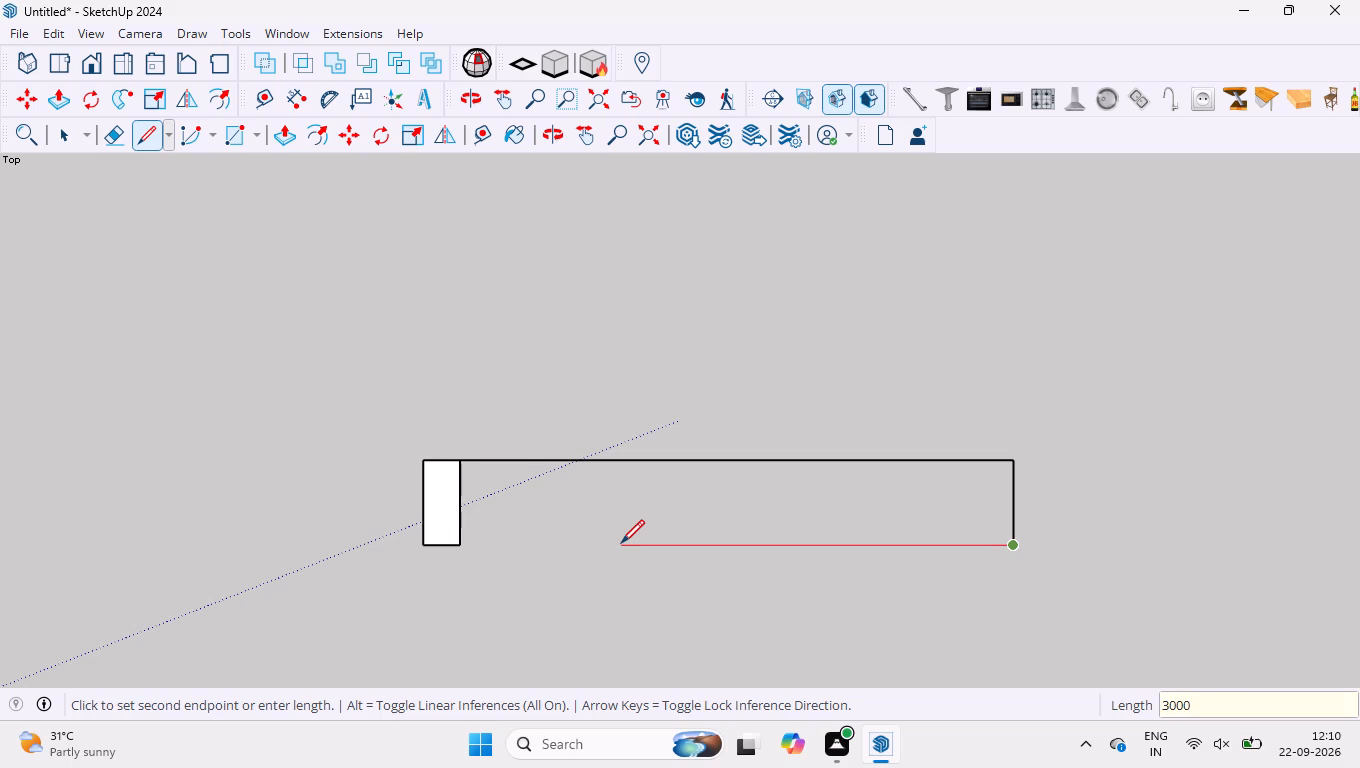
key("Return")
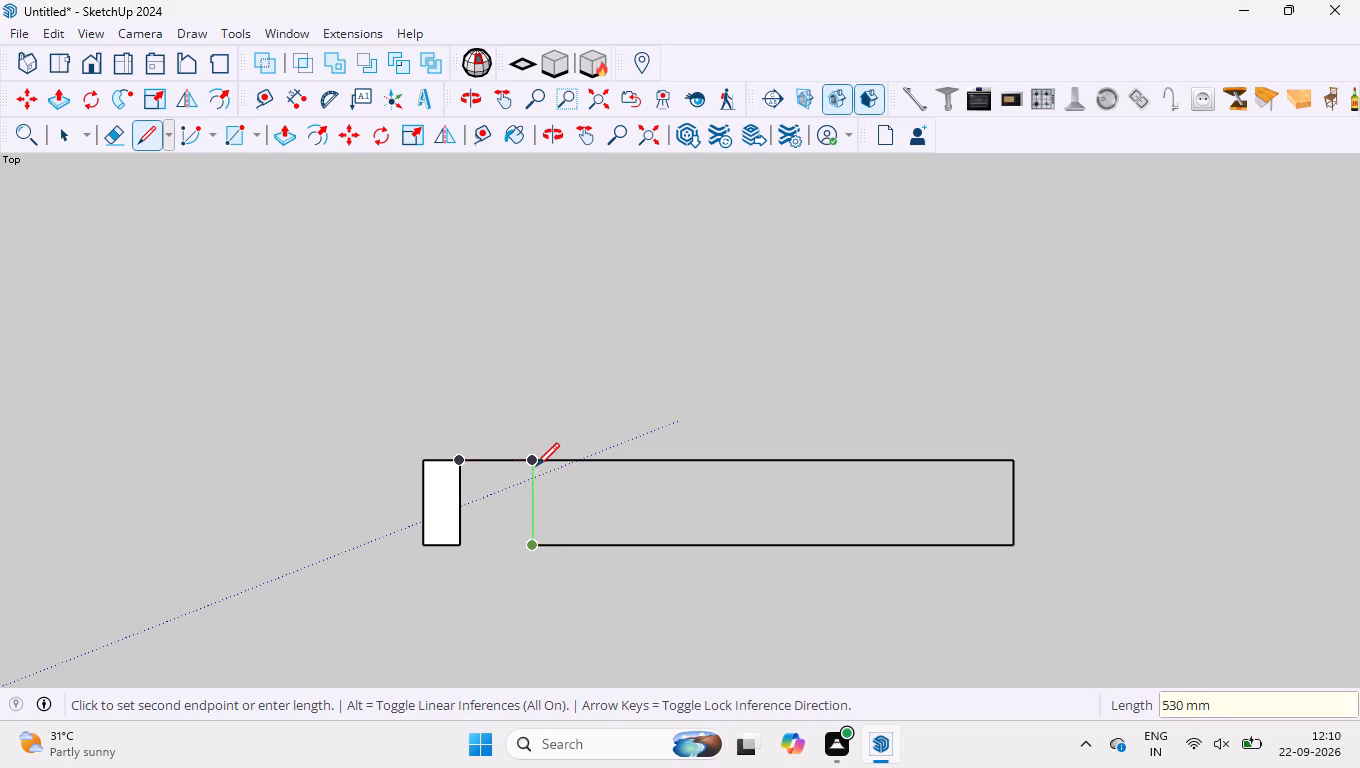
left_click(537, 463)
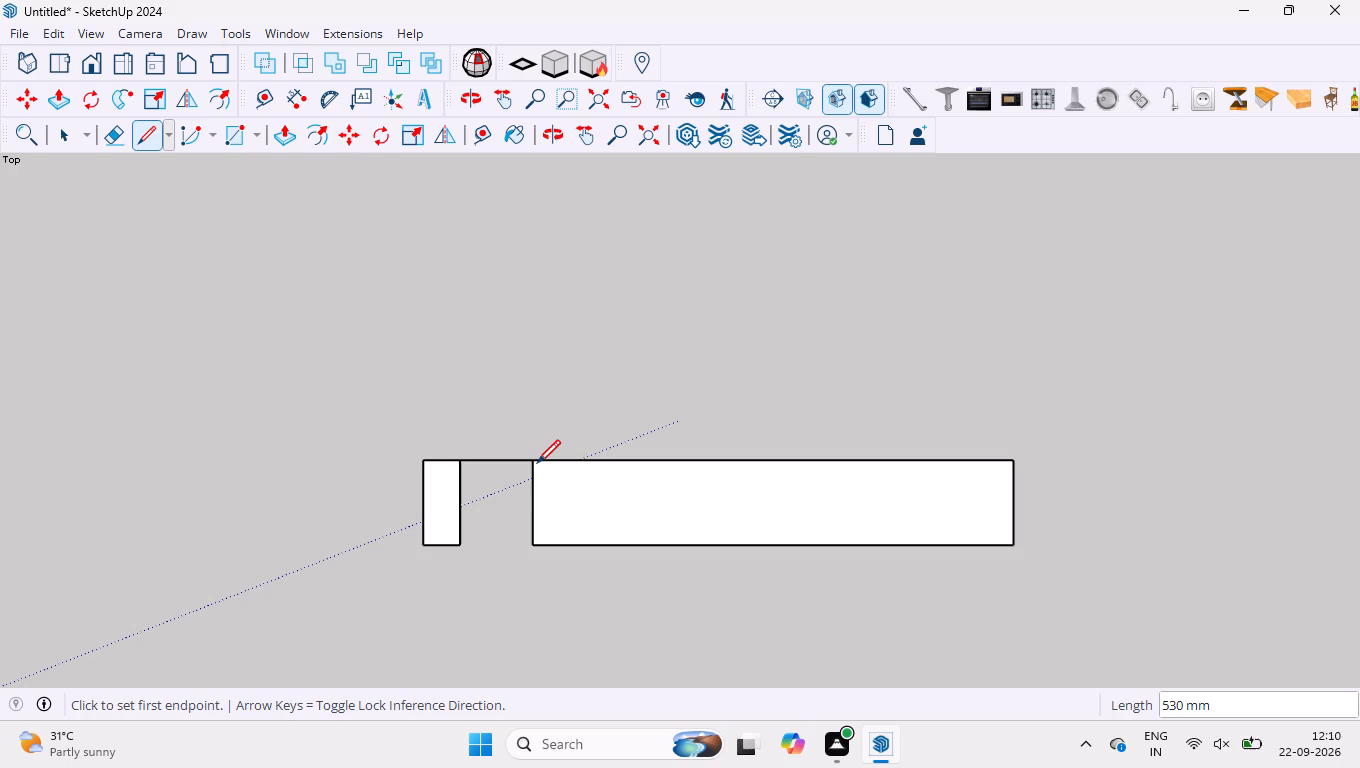
key("space")
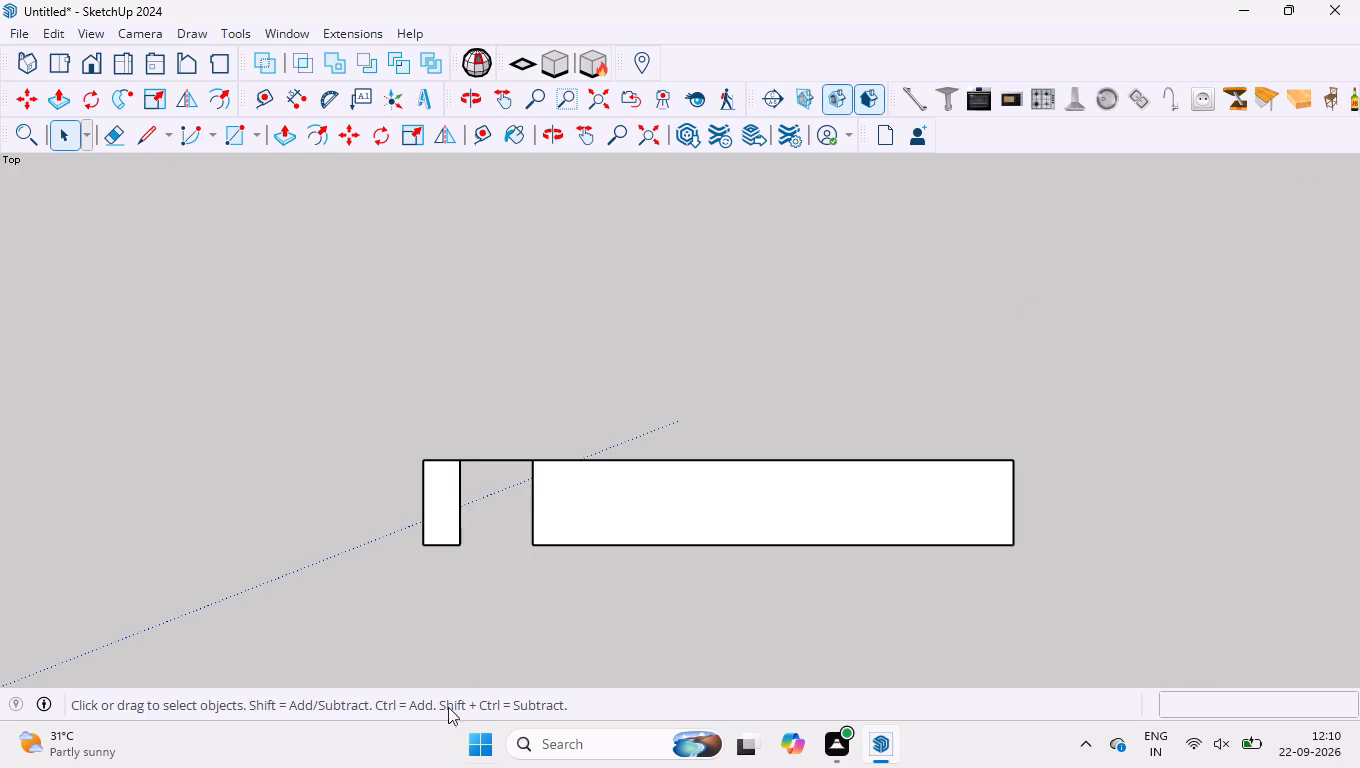
Switch to OneDrive, open its settings and examine the storage usage and the upgrade plans.
left_click(481, 745)
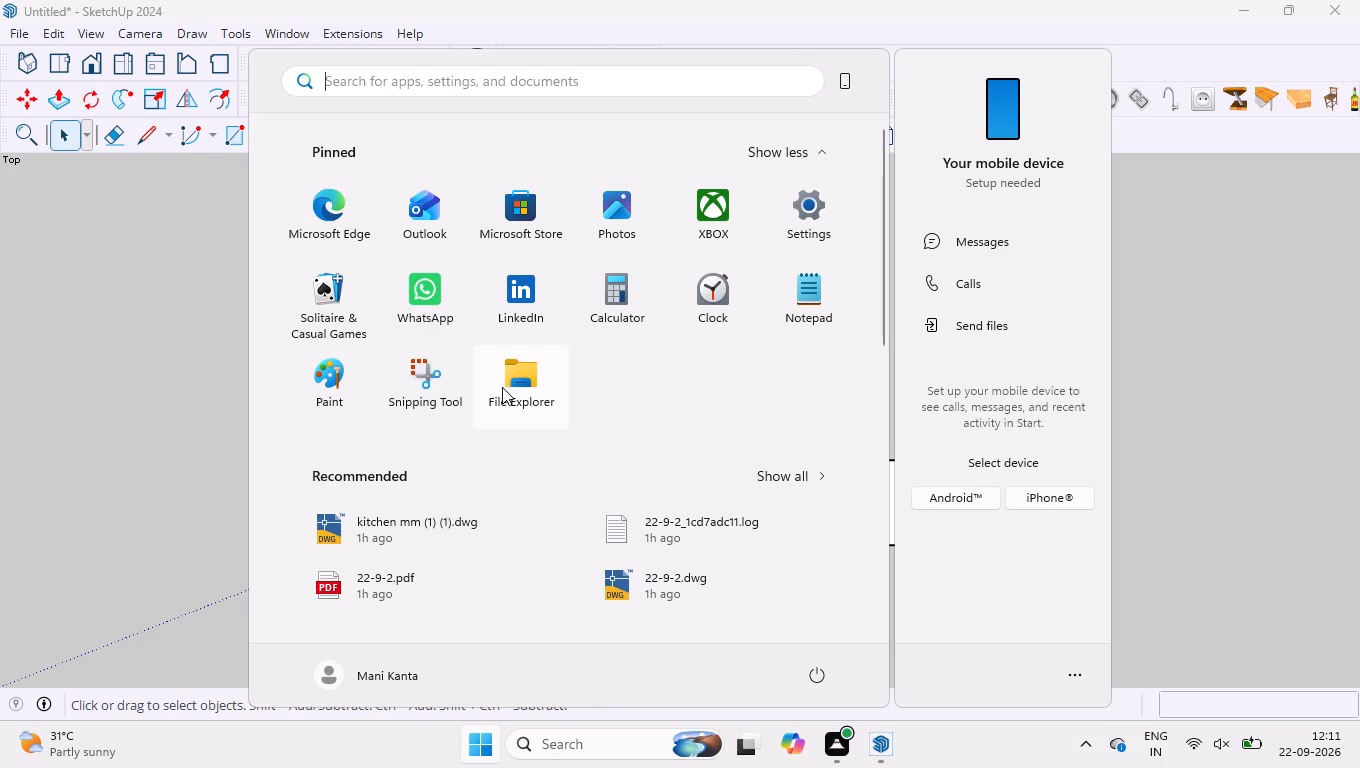
left_click(1123, 741)
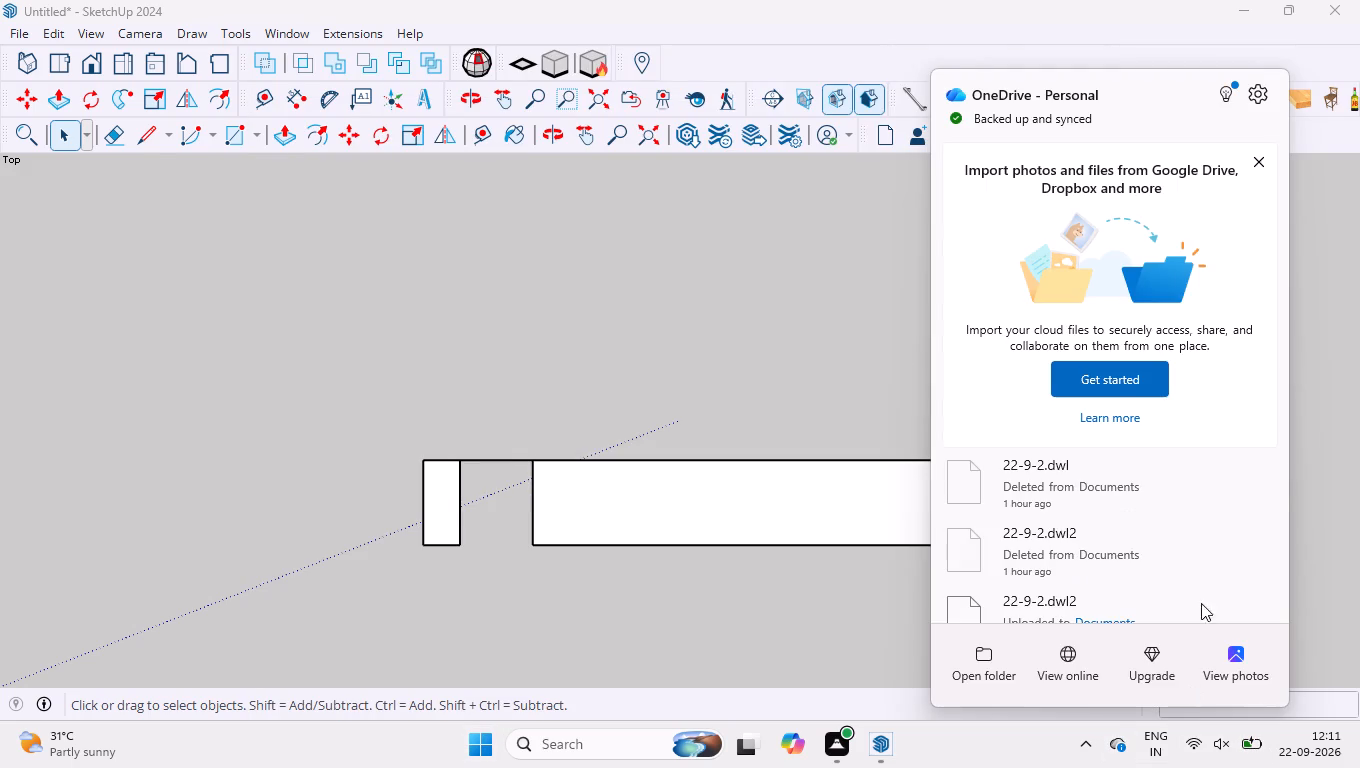
left_click(1256, 93)
left_click(1174, 139)
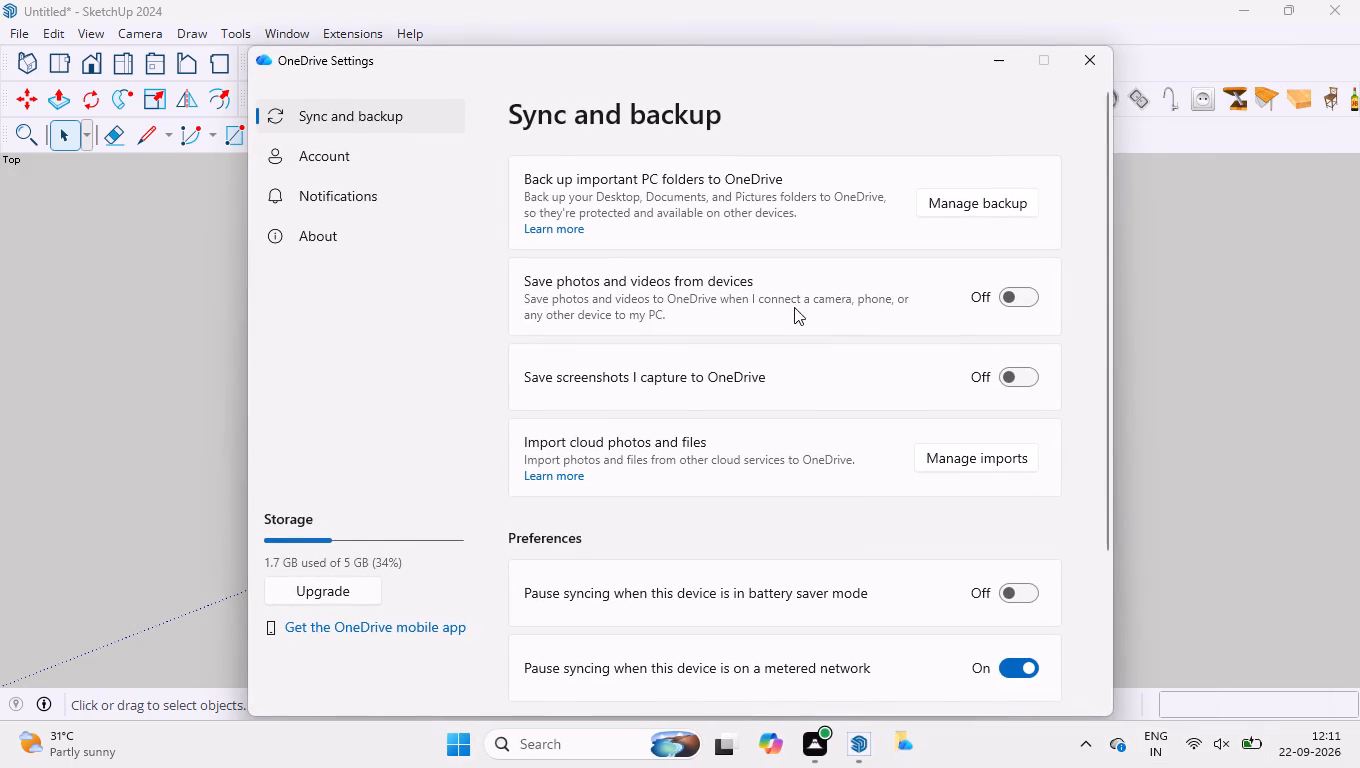
left_click(345, 582)
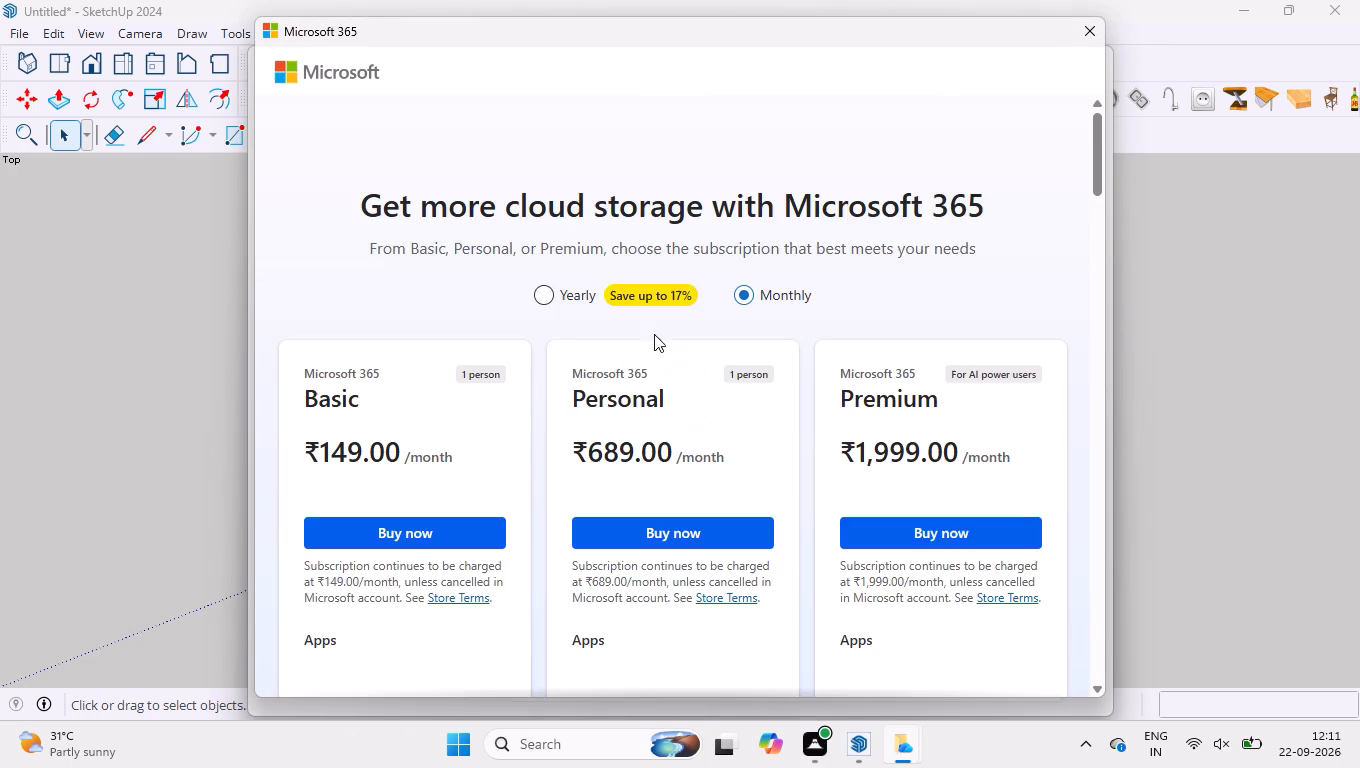
left_click(1088, 39)
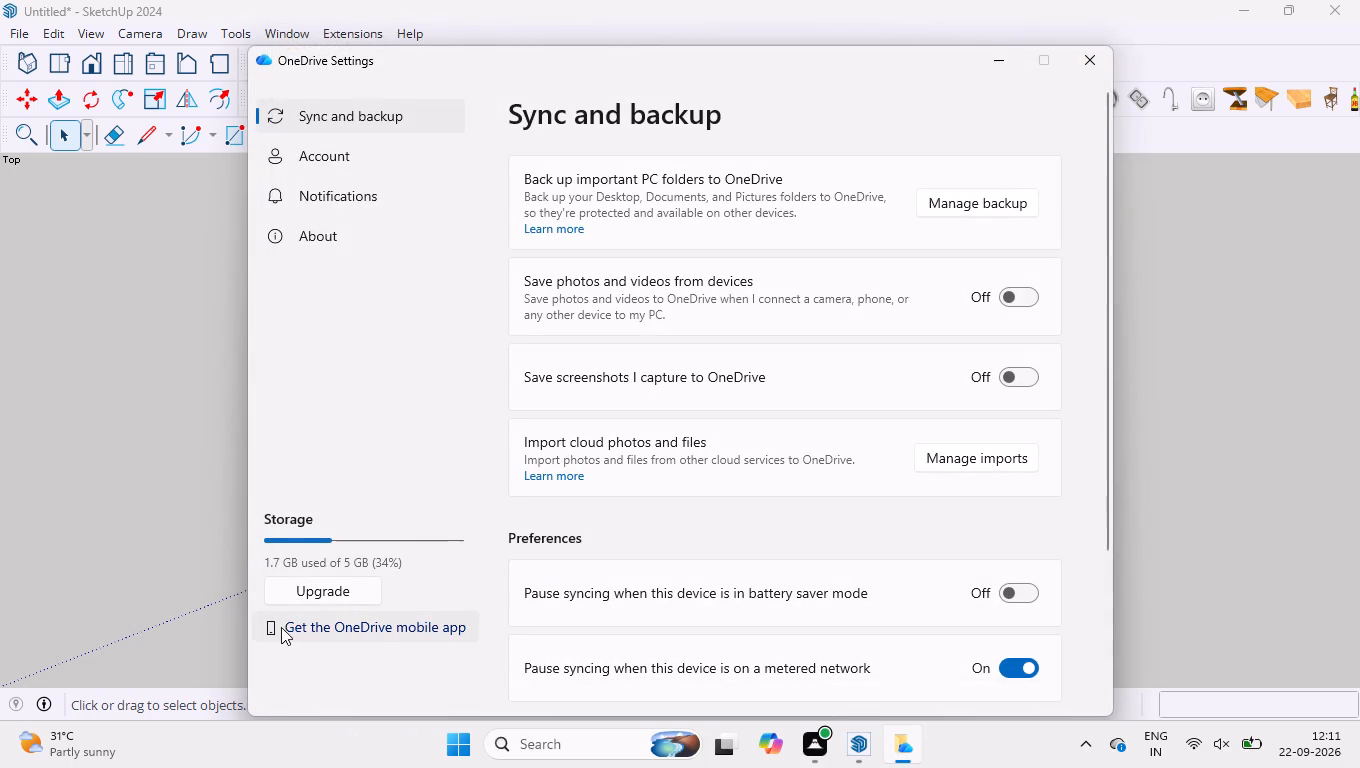
left_click(304, 524)
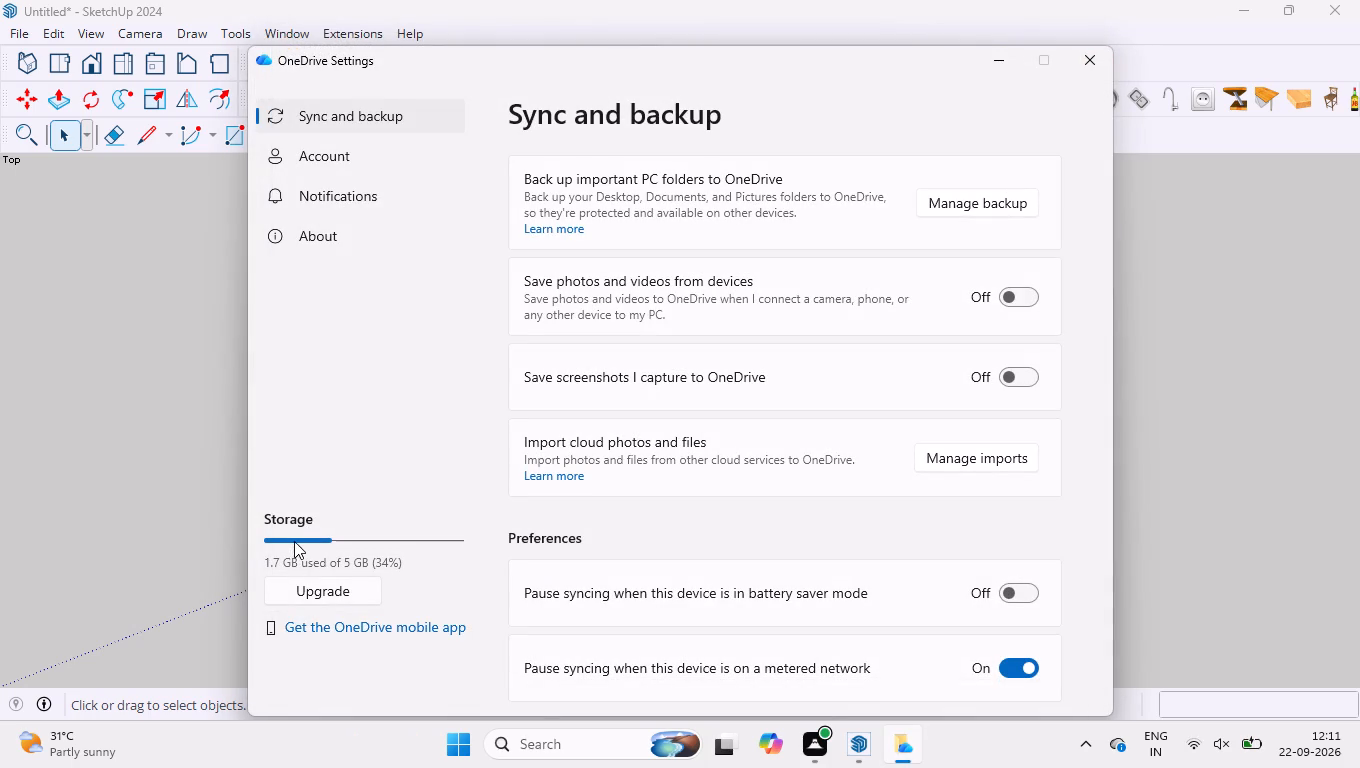
left_click(294, 541)
left_click(293, 565)
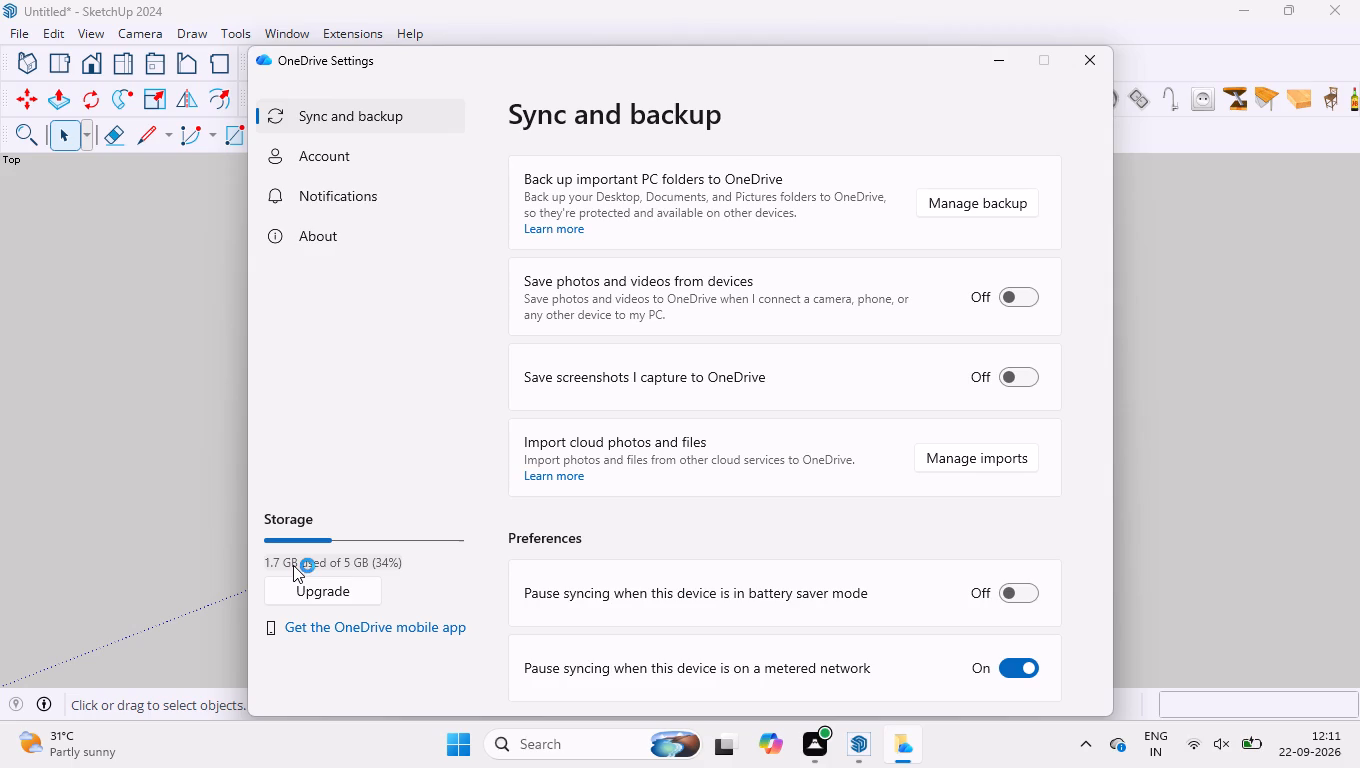
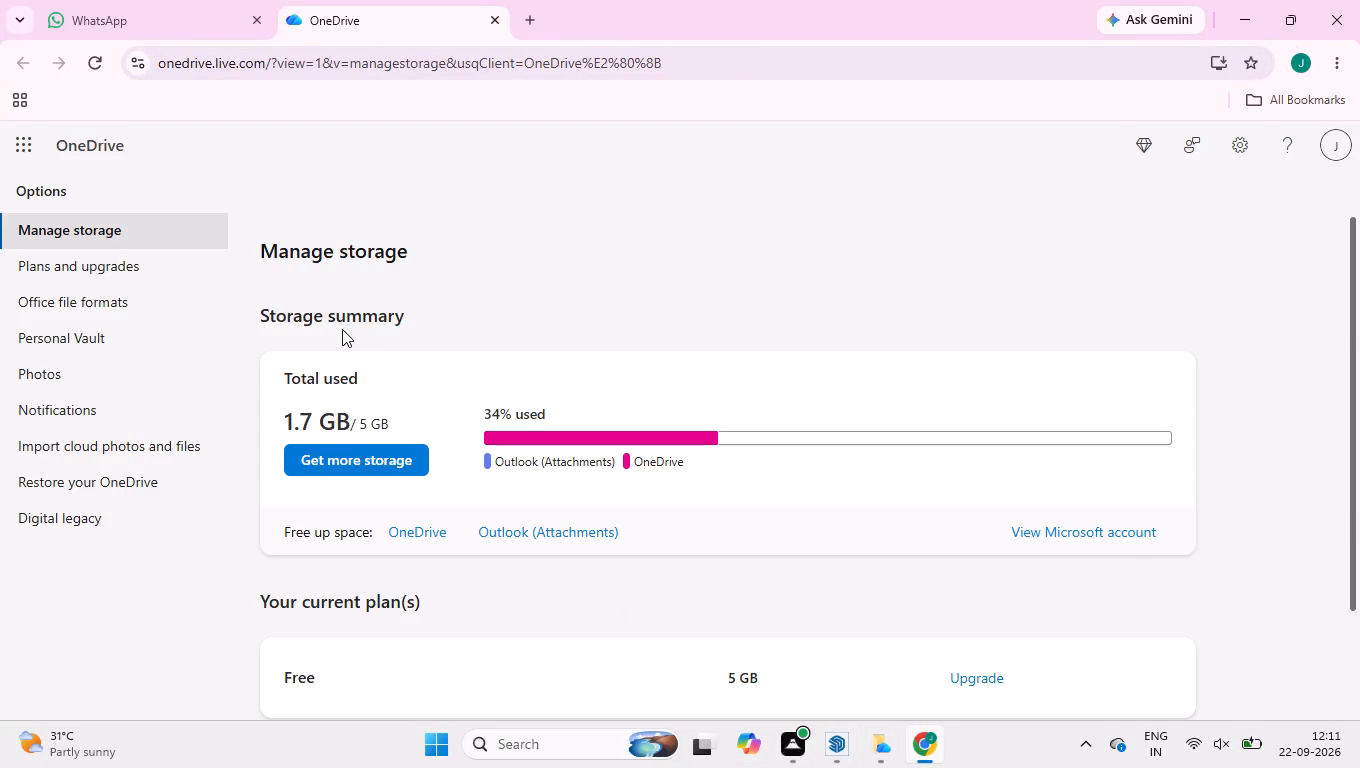
Review the OneDrive storage summary and examine the list of largest files, dismissing the free-month storage offer.
scroll(356, 325, "down", 1)
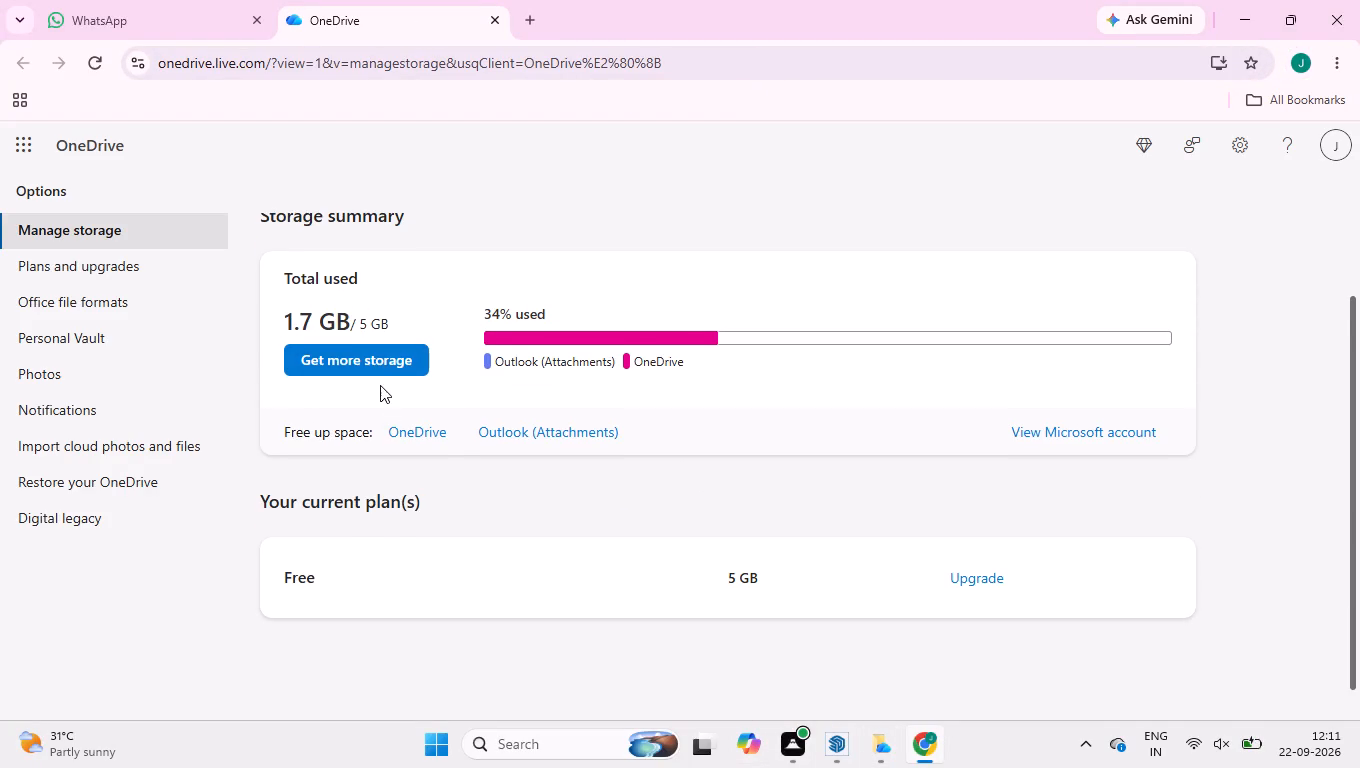
scroll(377, 377, "down", 3)
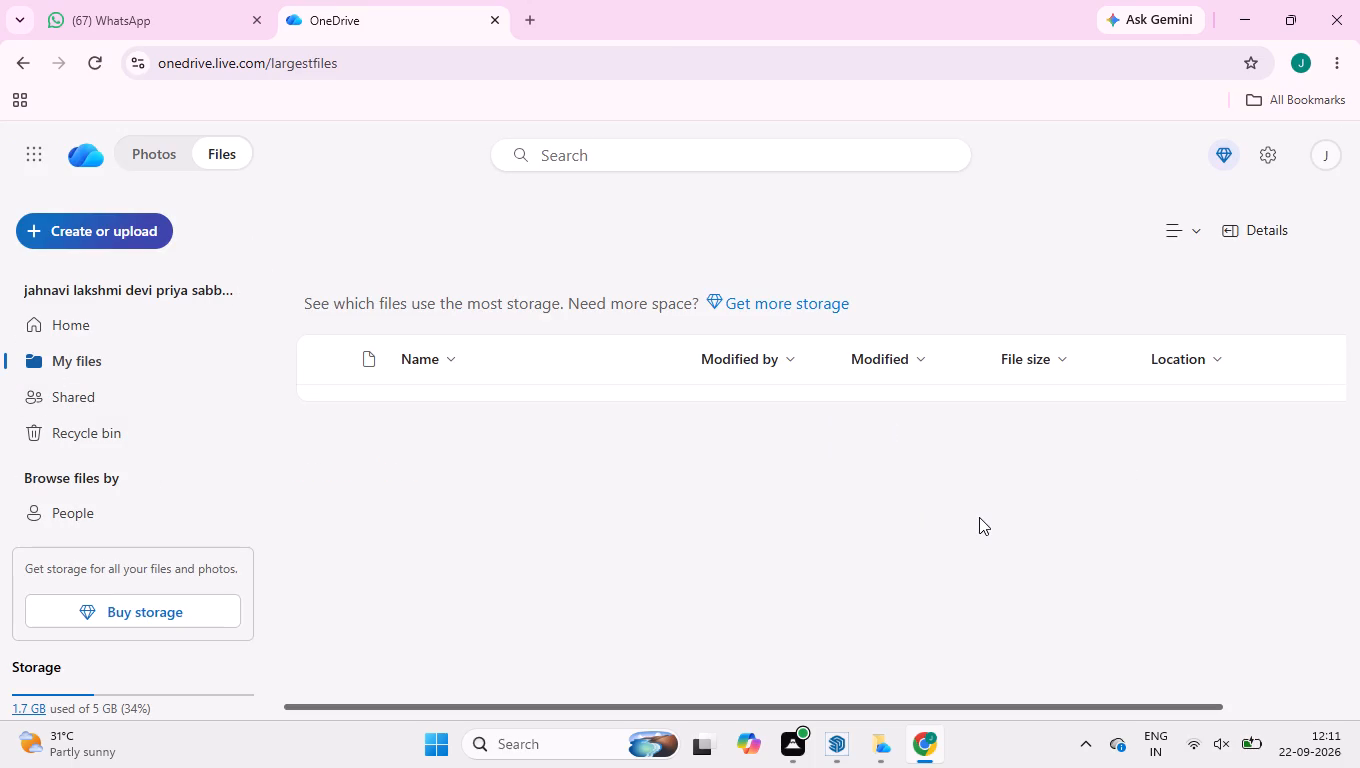
scroll(652, 345, "down", 3)
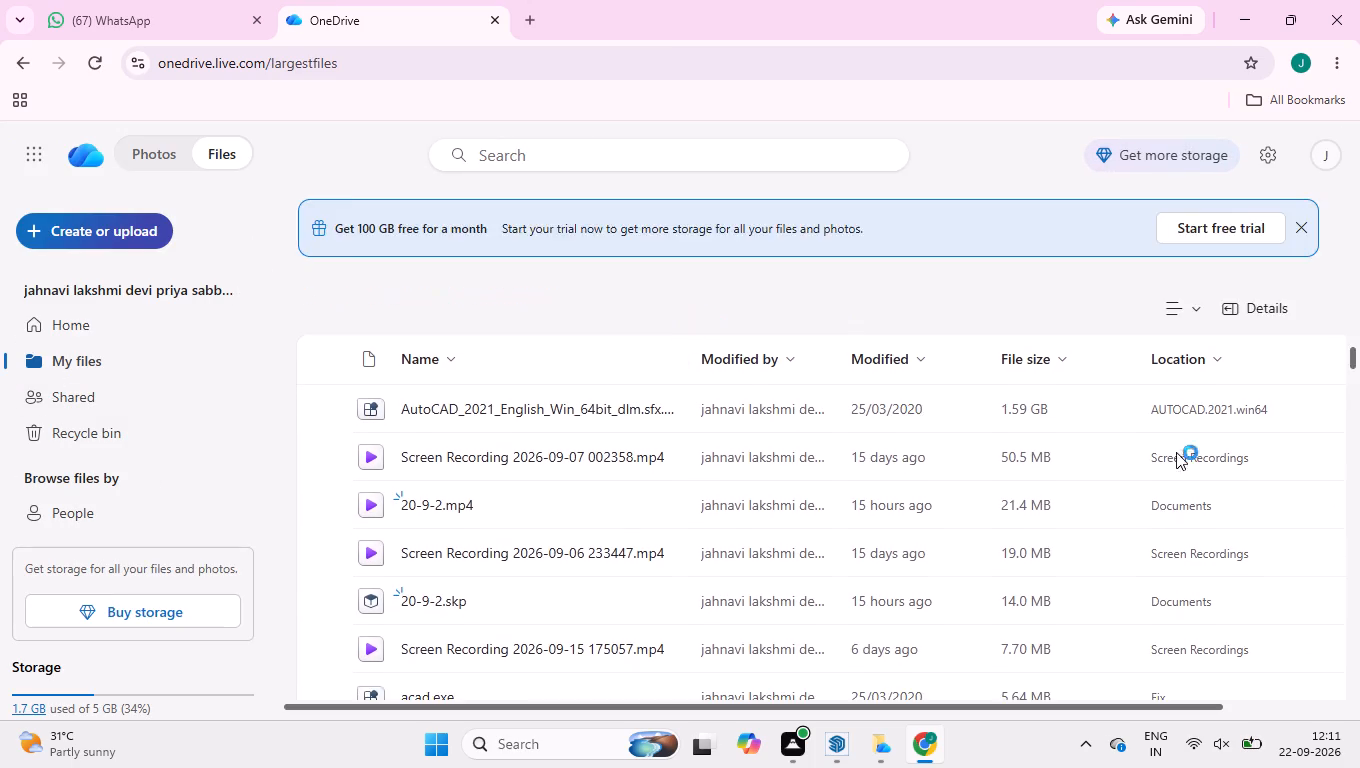
left_click(986, 153)
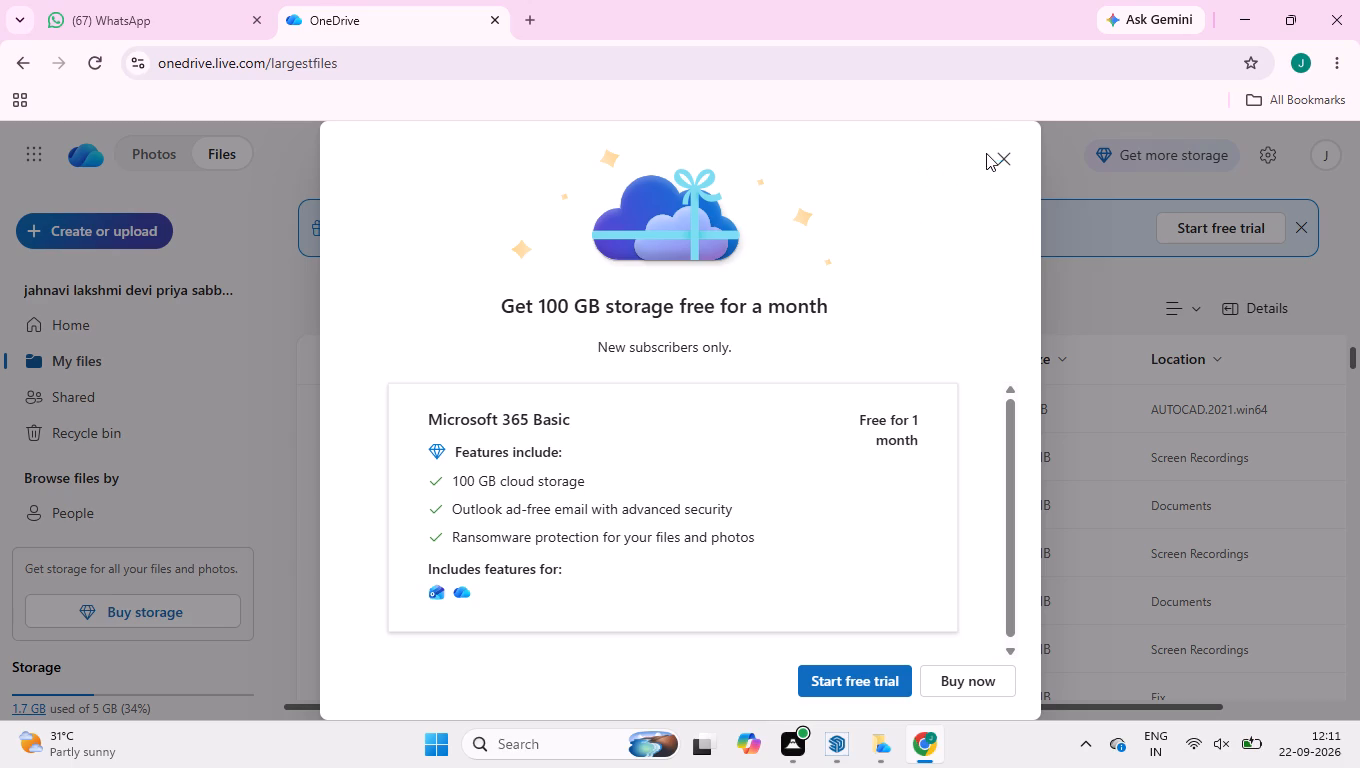
left_click(998, 157)
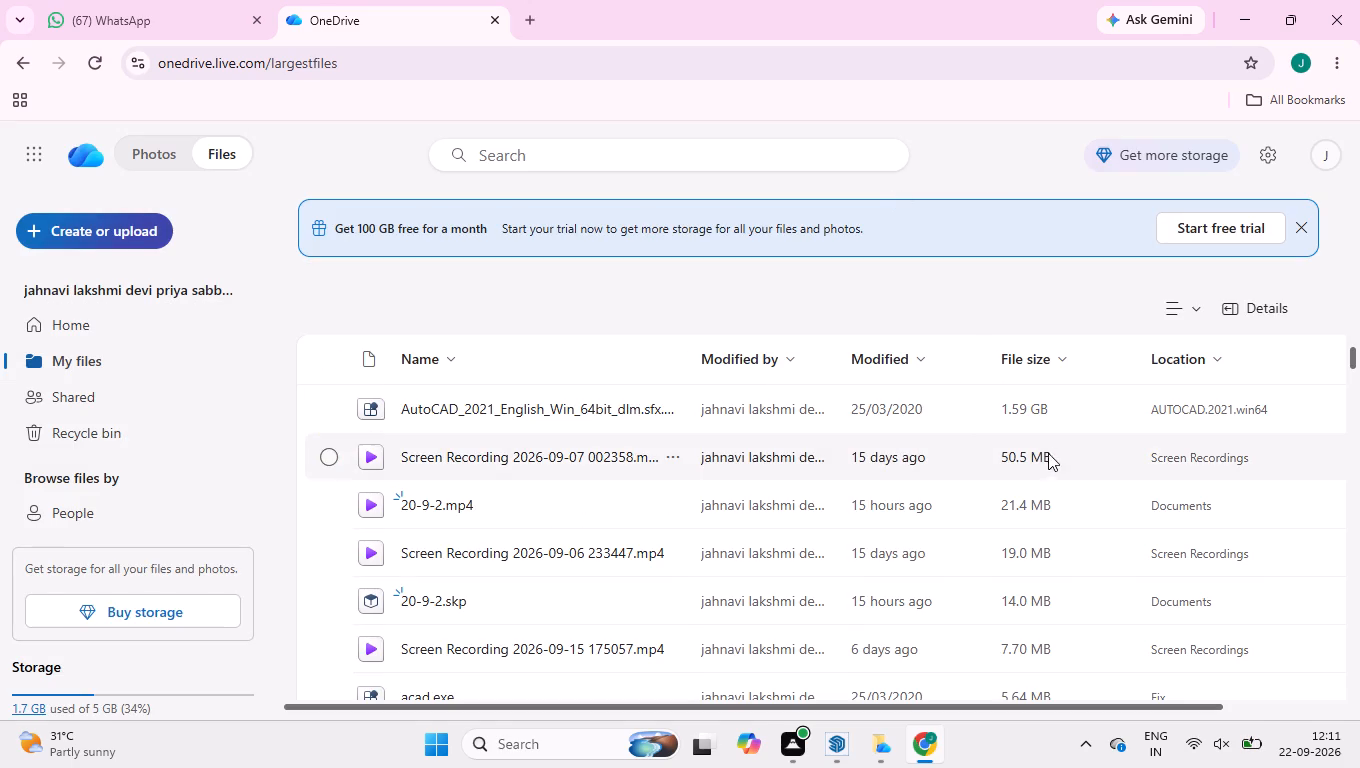
scroll(743, 316, "down", 2)
scroll(897, 439, "down", 3)
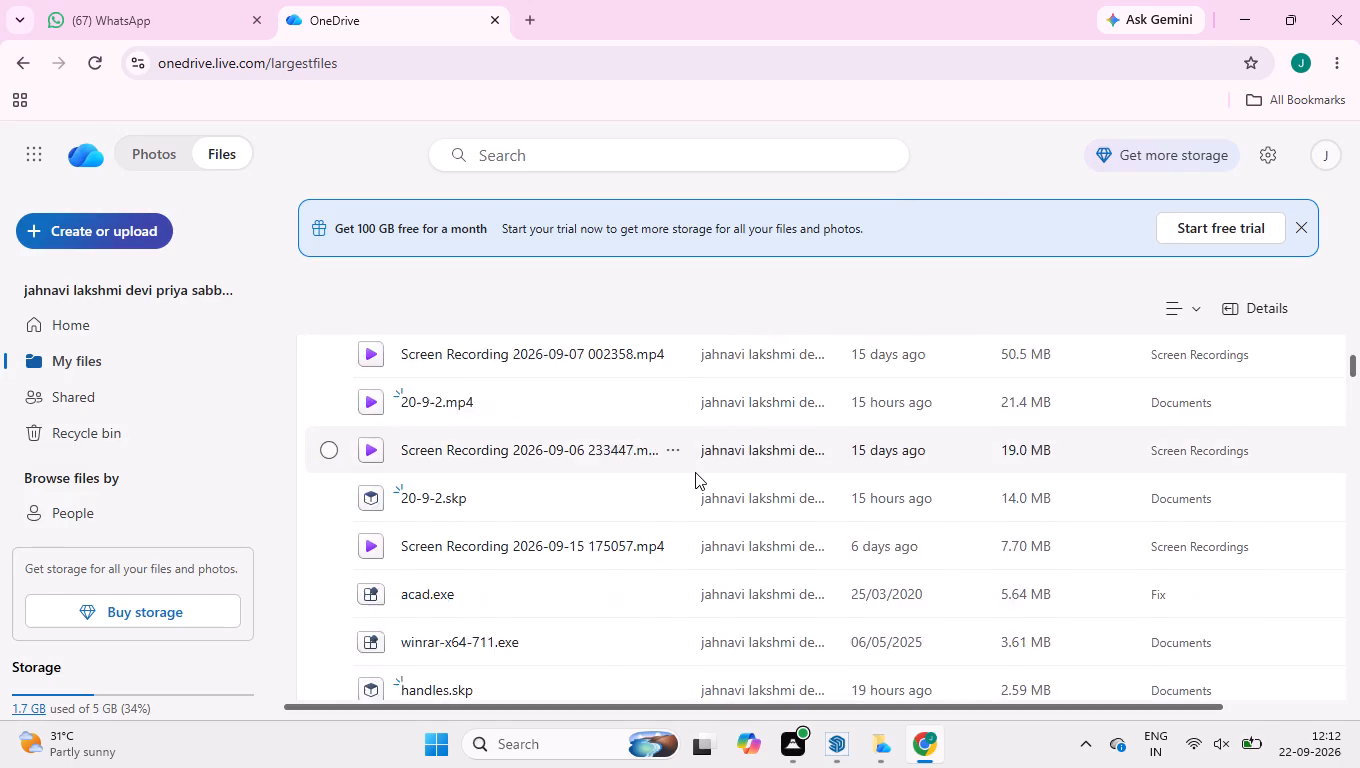
scroll(695, 472, "down", 1)
scroll(693, 465, "up", 6)
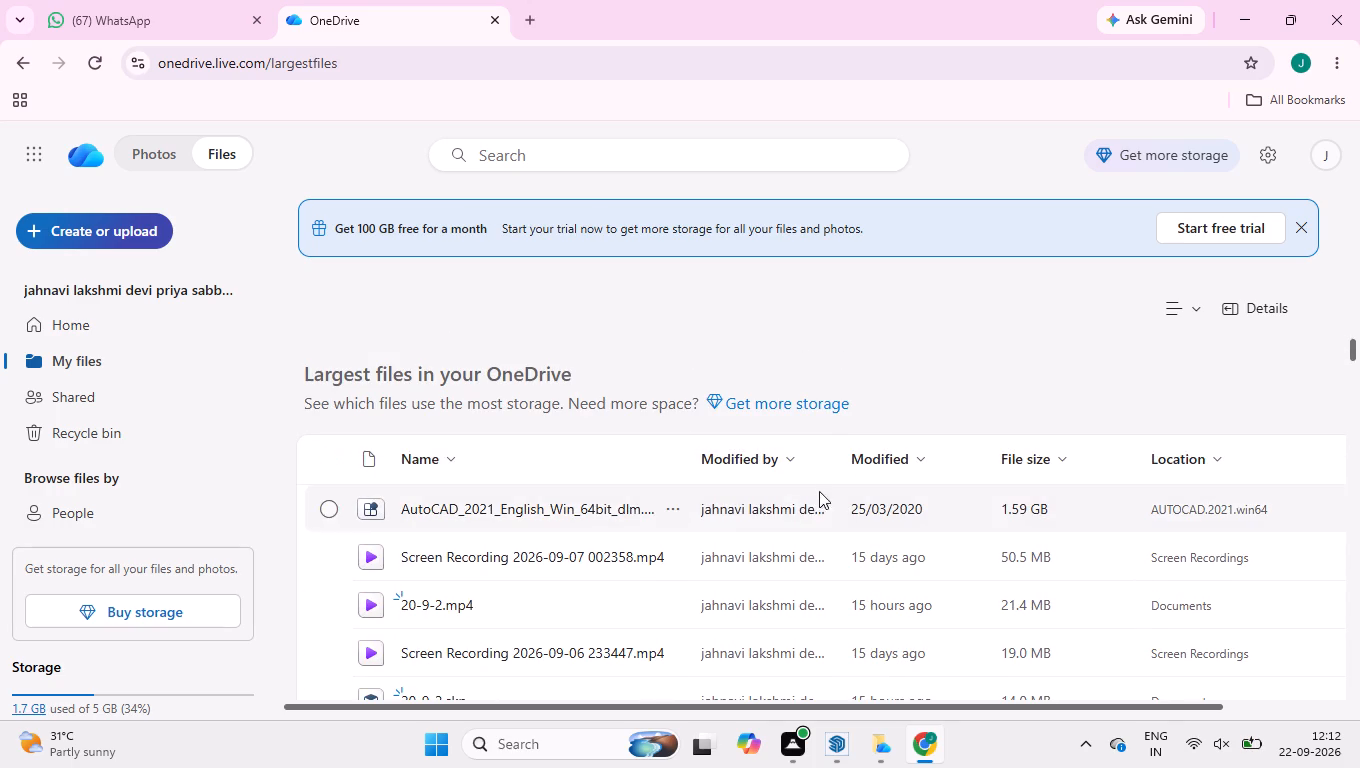
scroll(568, 499, "down", 4)
scroll(571, 487, "up", 5)
scroll(626, 521, "down", 3)
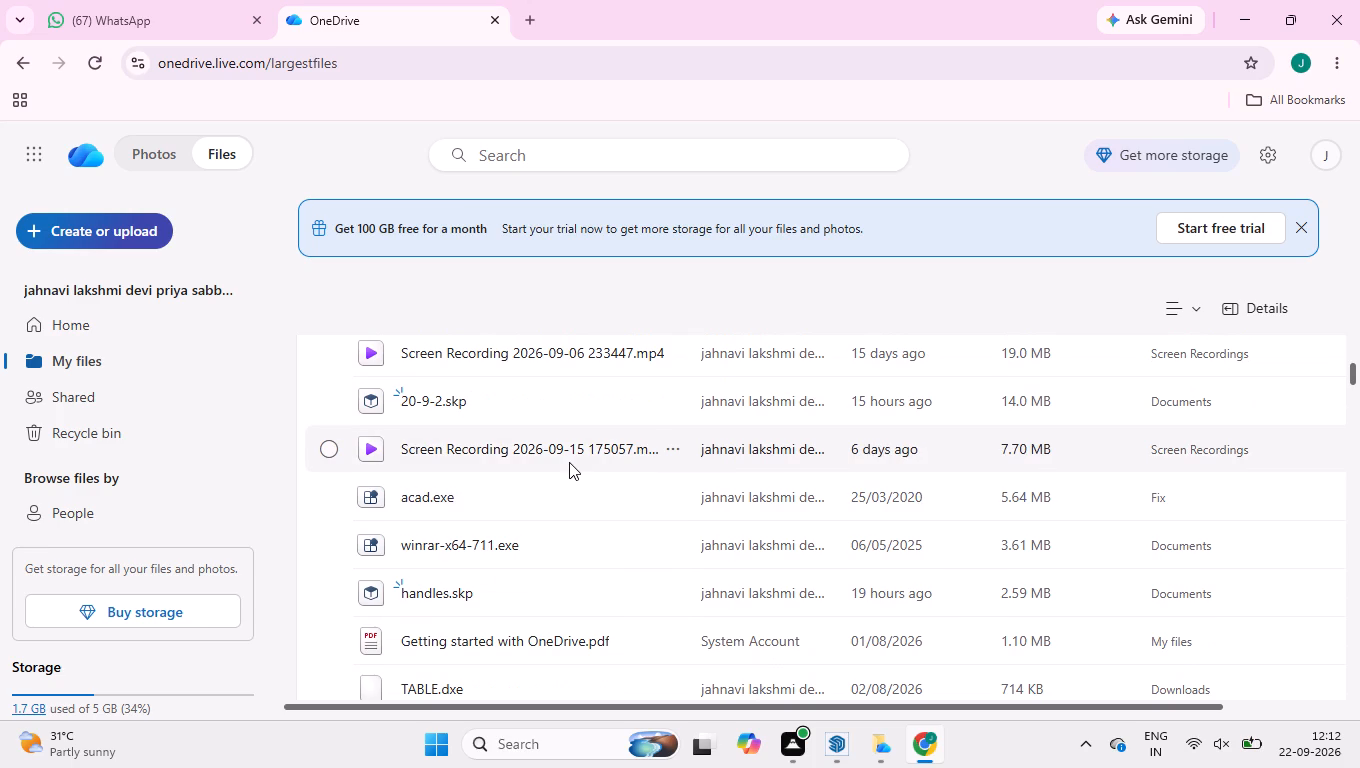
scroll(560, 462, "down", 1)
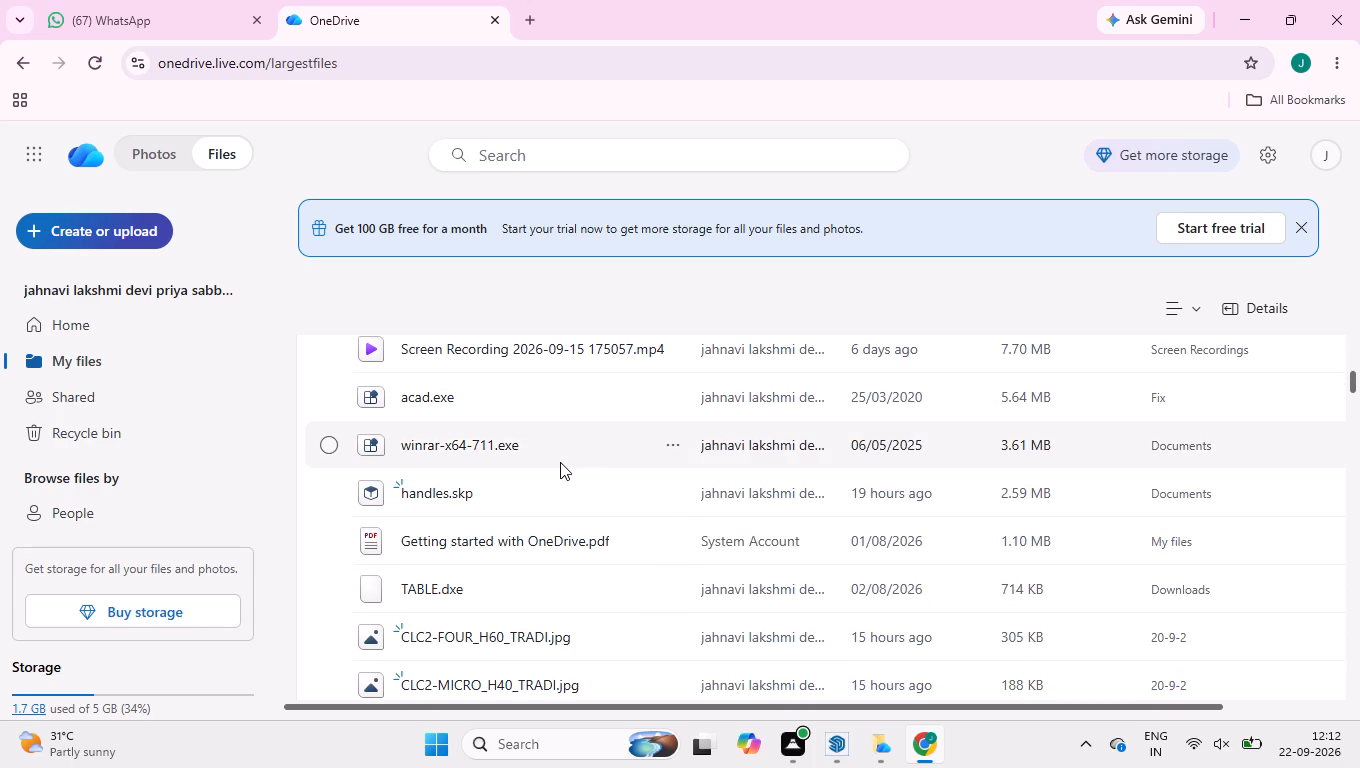
scroll(560, 462, "up", 3)
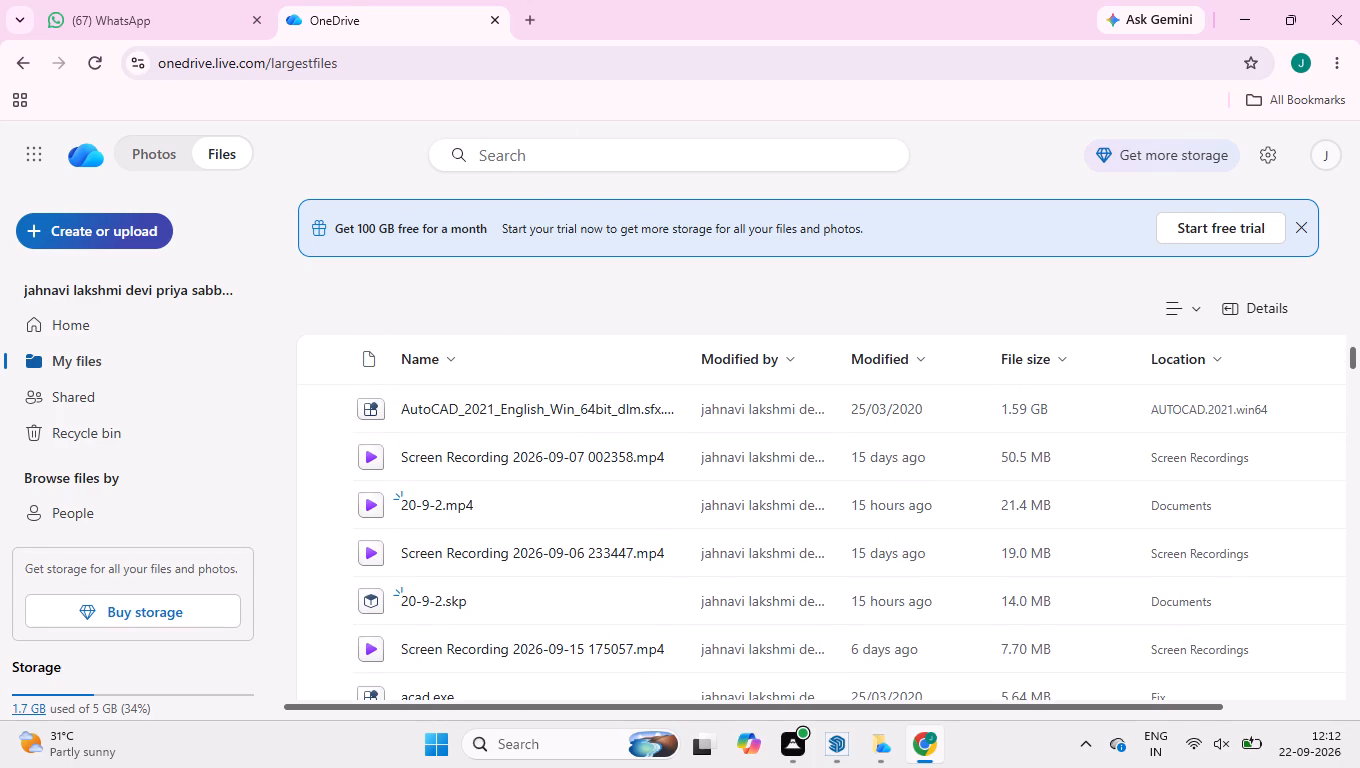
Enter "chaos" in the OneDrive file search, look through the largest-files list to its end, and clear the search text.
left_click(562, 163)
type("ch")
key("a")
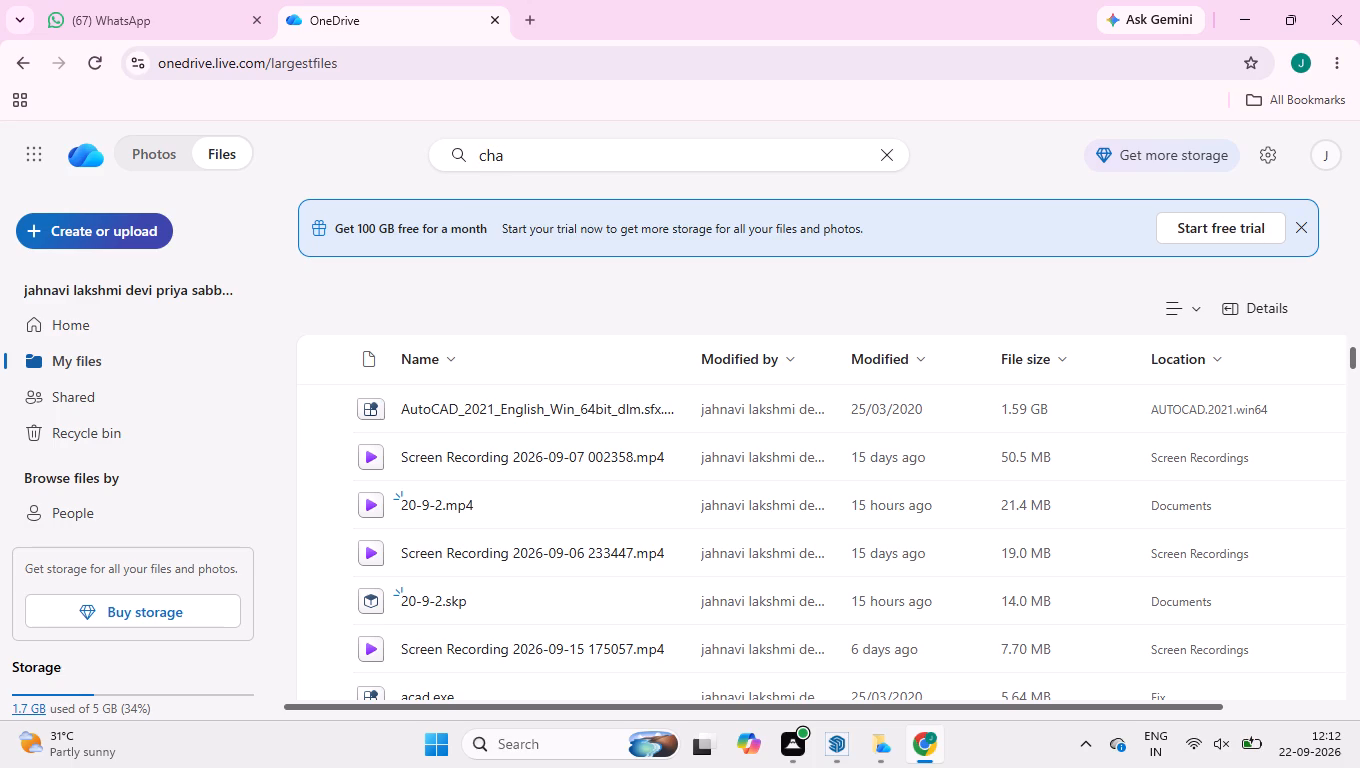
type("os")
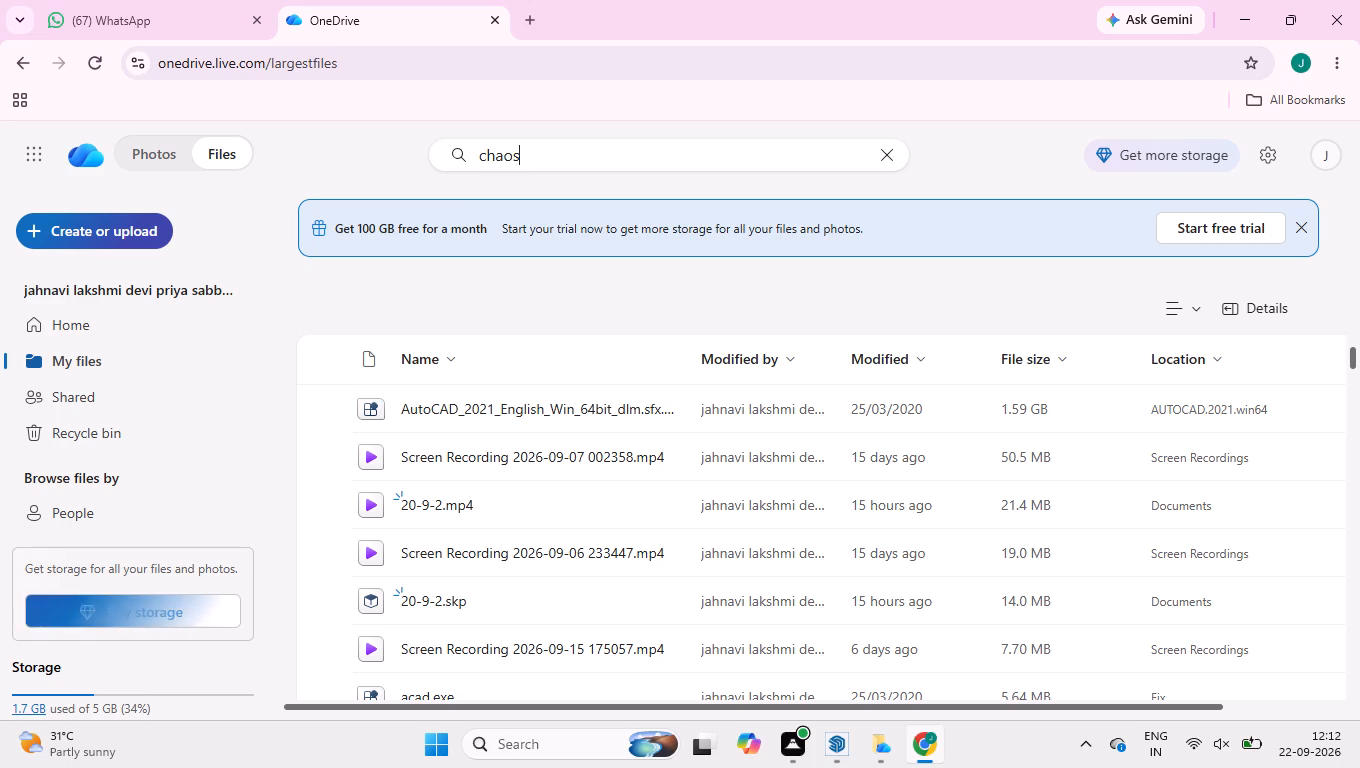
scroll(648, 370, "down", 3)
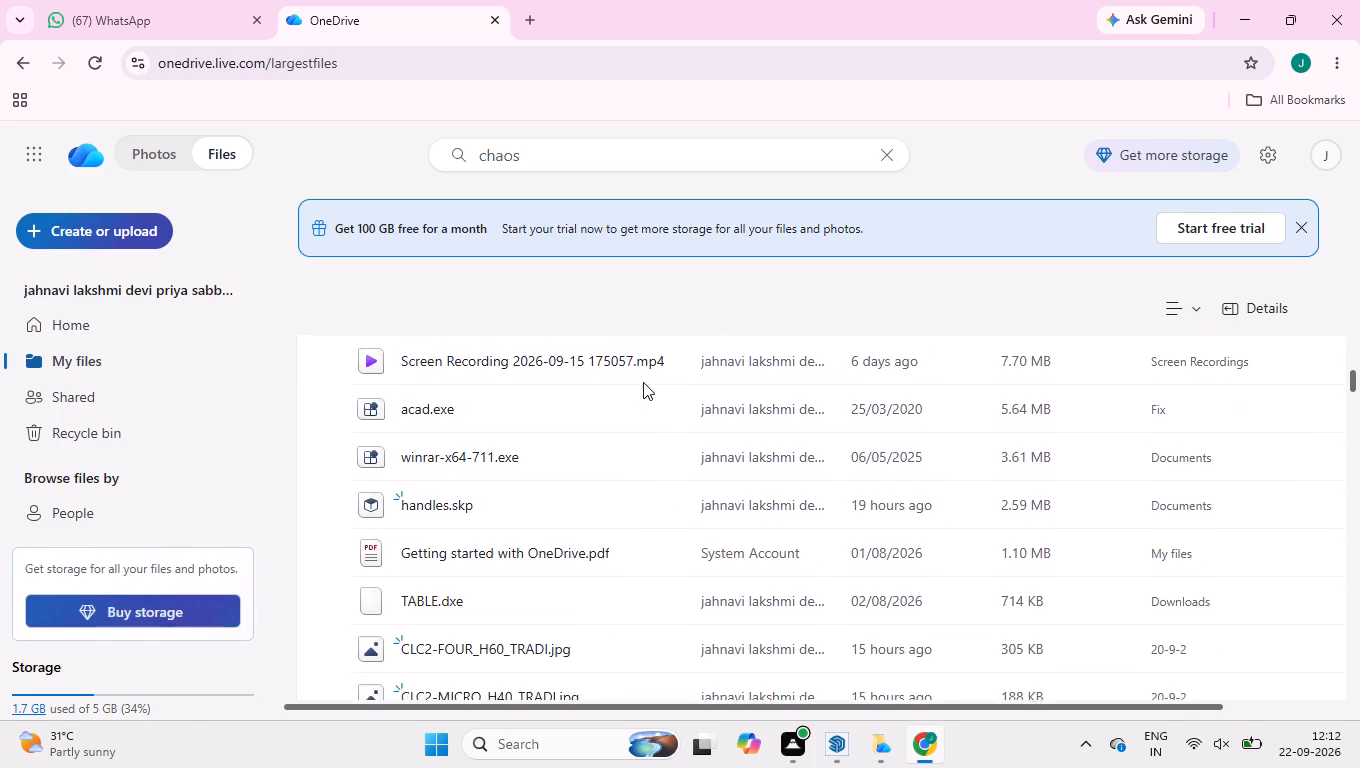
scroll(643, 382, "down", 2)
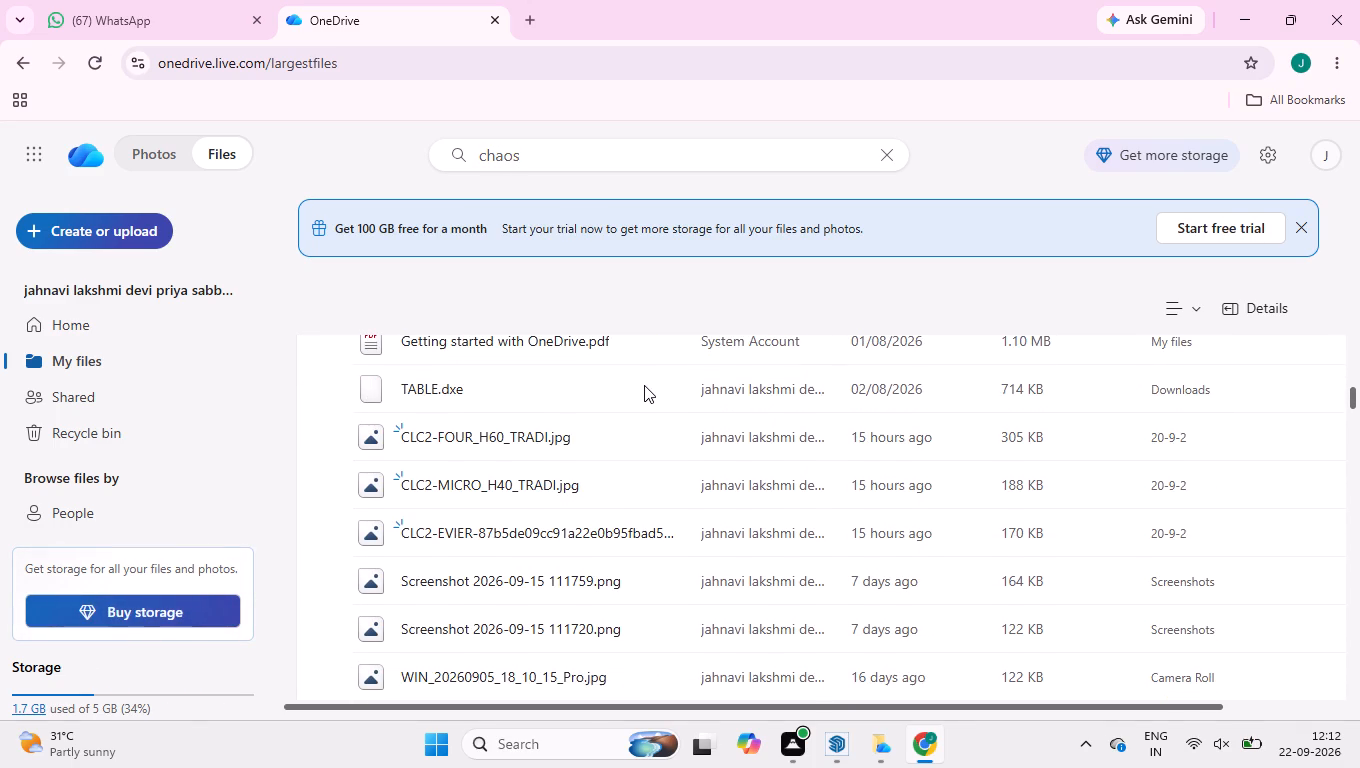
scroll(644, 386, "down", 8)
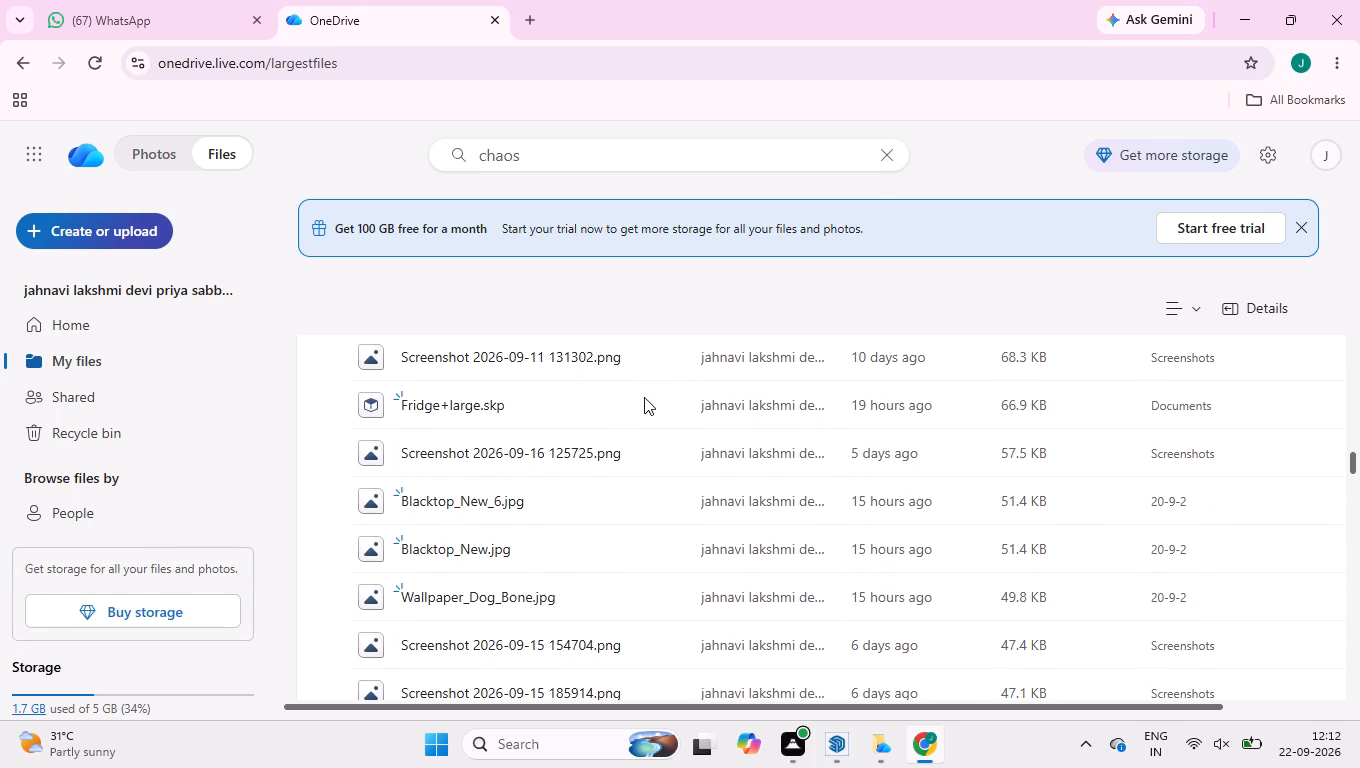
scroll(644, 401, "down", 6)
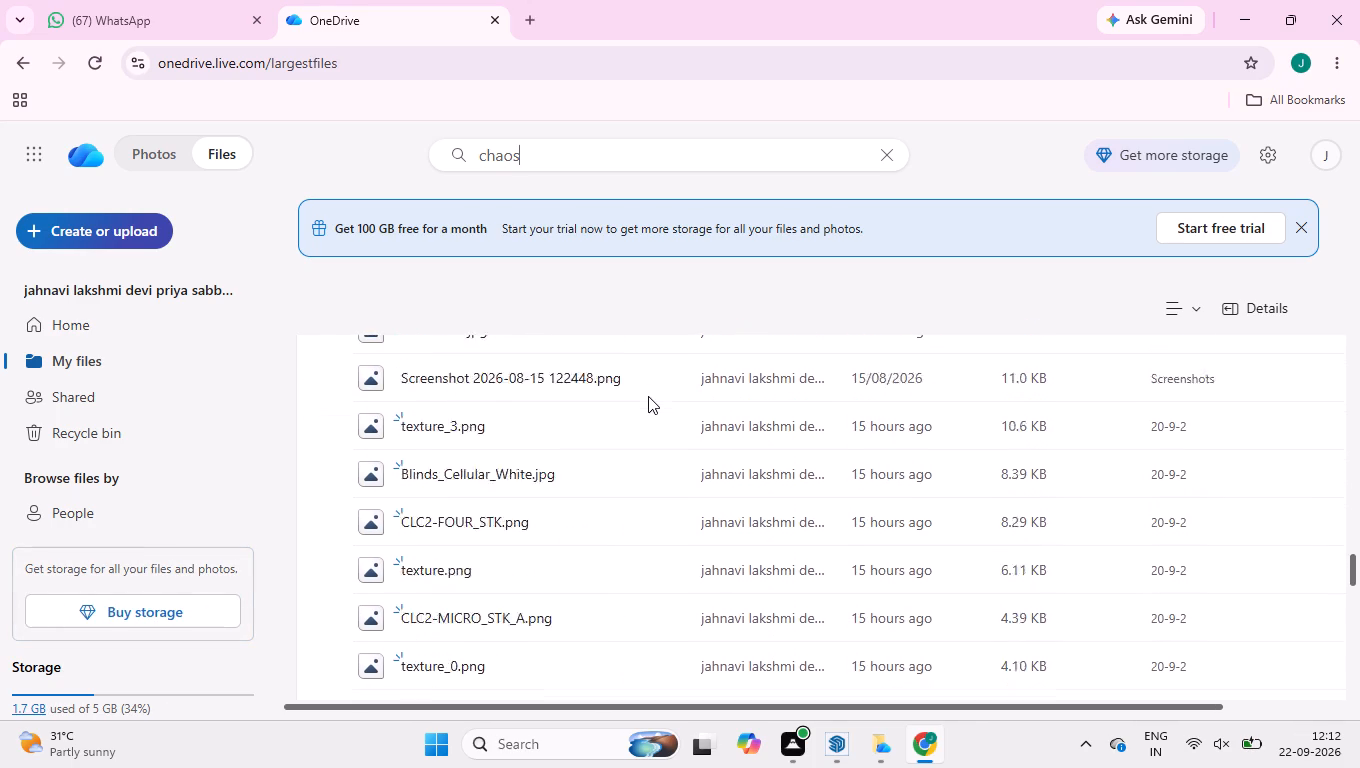
scroll(648, 396, "down", 3)
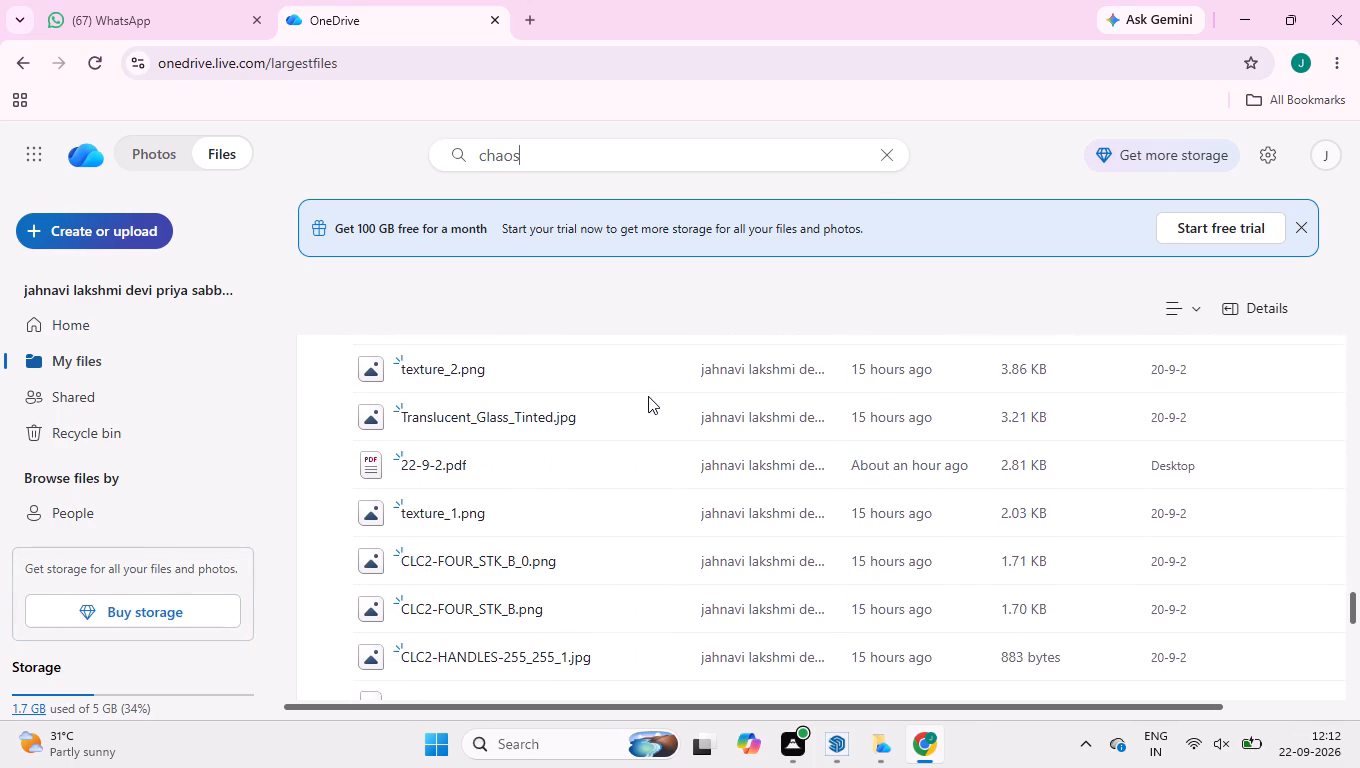
scroll(648, 396, "down", 6)
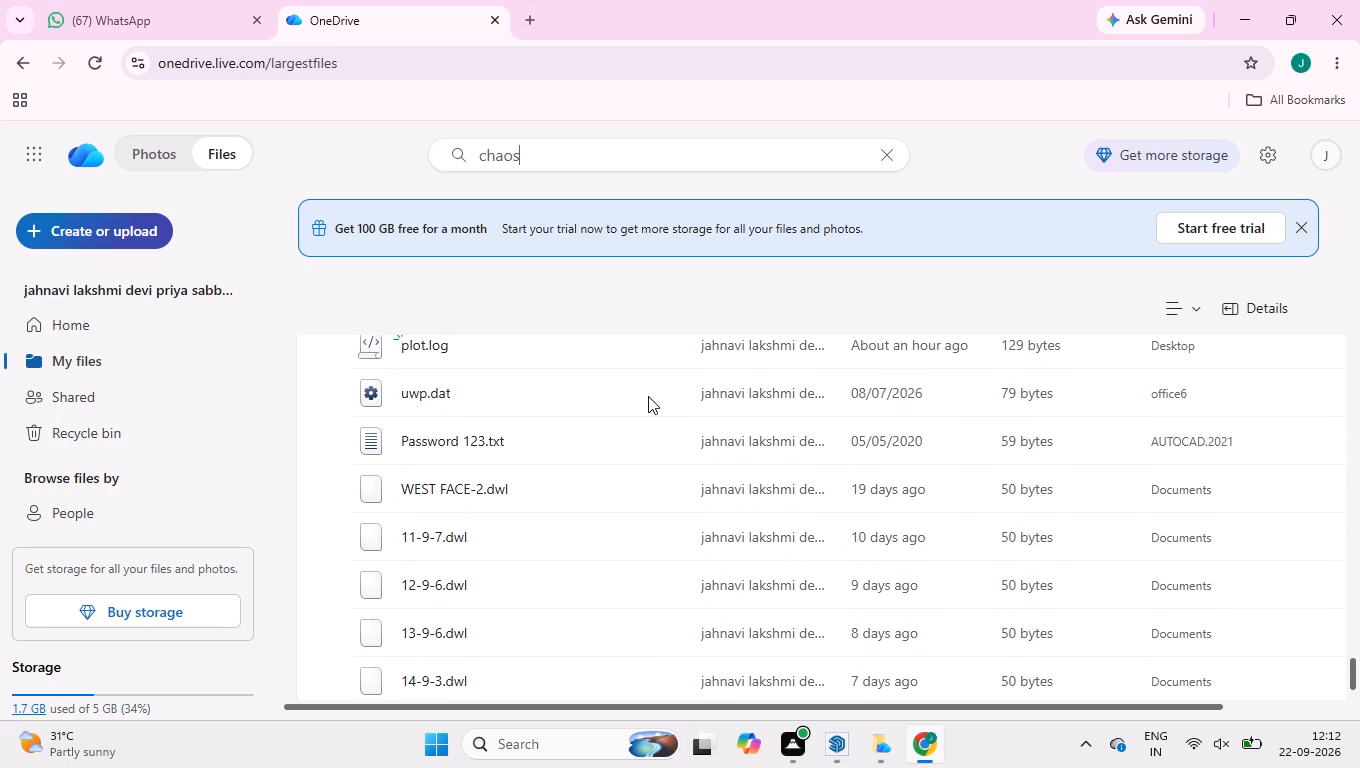
scroll(648, 396, "down", 2)
scroll(648, 396, "up", 11)
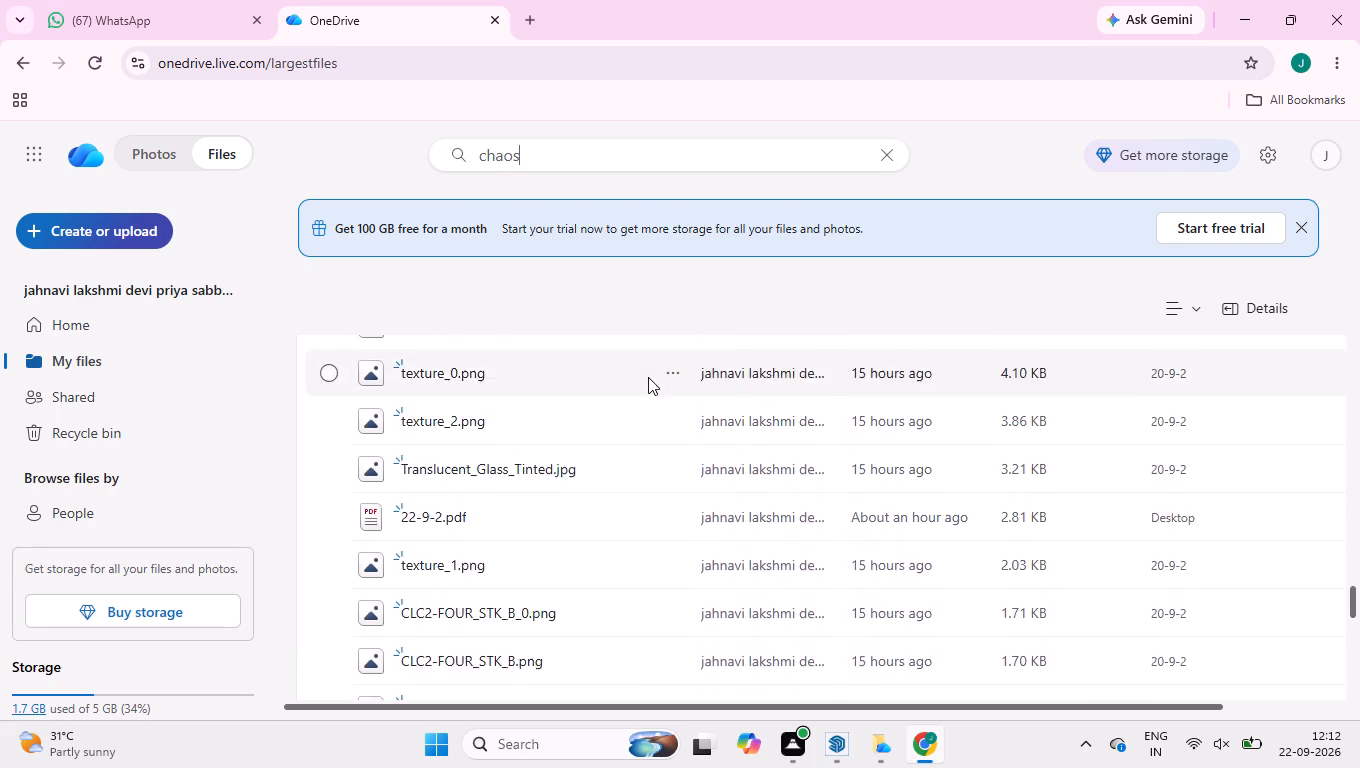
scroll(648, 377, "up", 20)
scroll(648, 377, "up", 5)
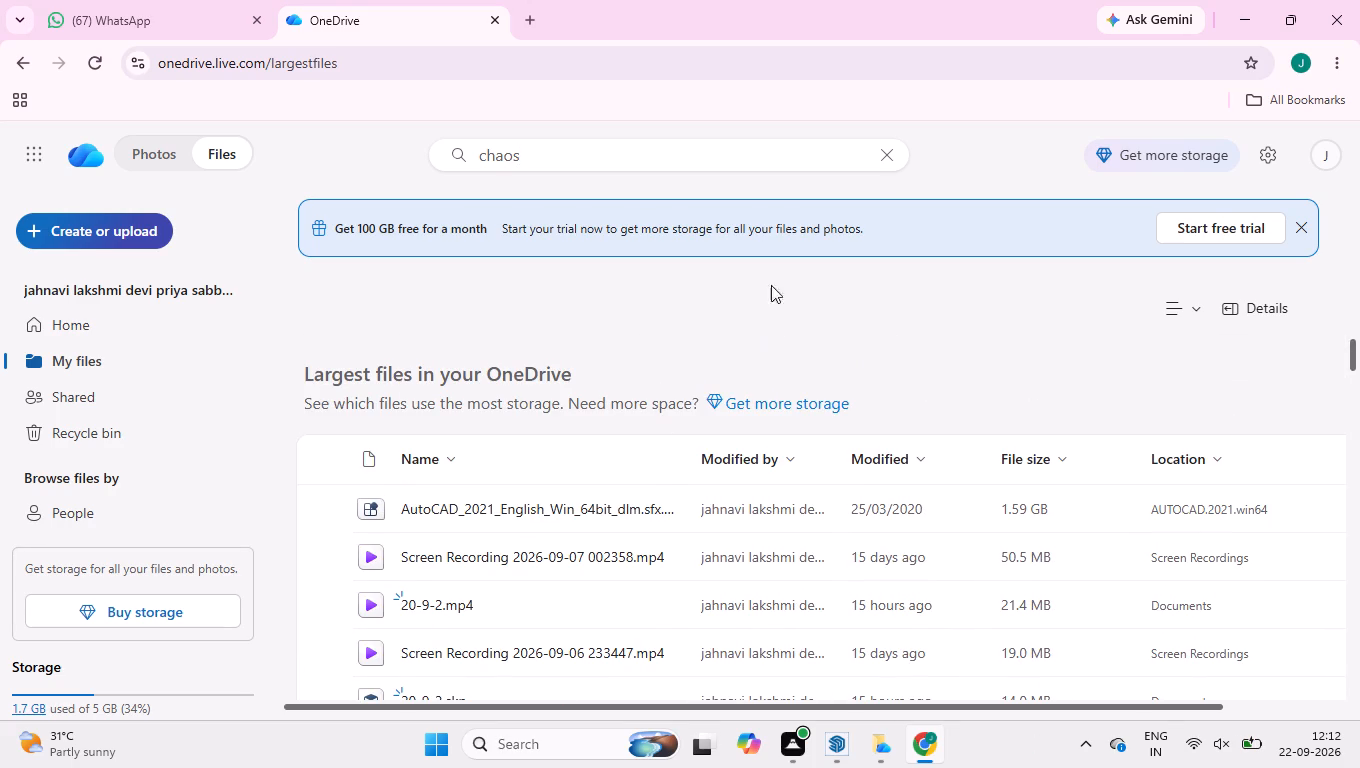
left_click(885, 152)
Show the largest files as tiles and look through their thumbnails.
left_click(1172, 315)
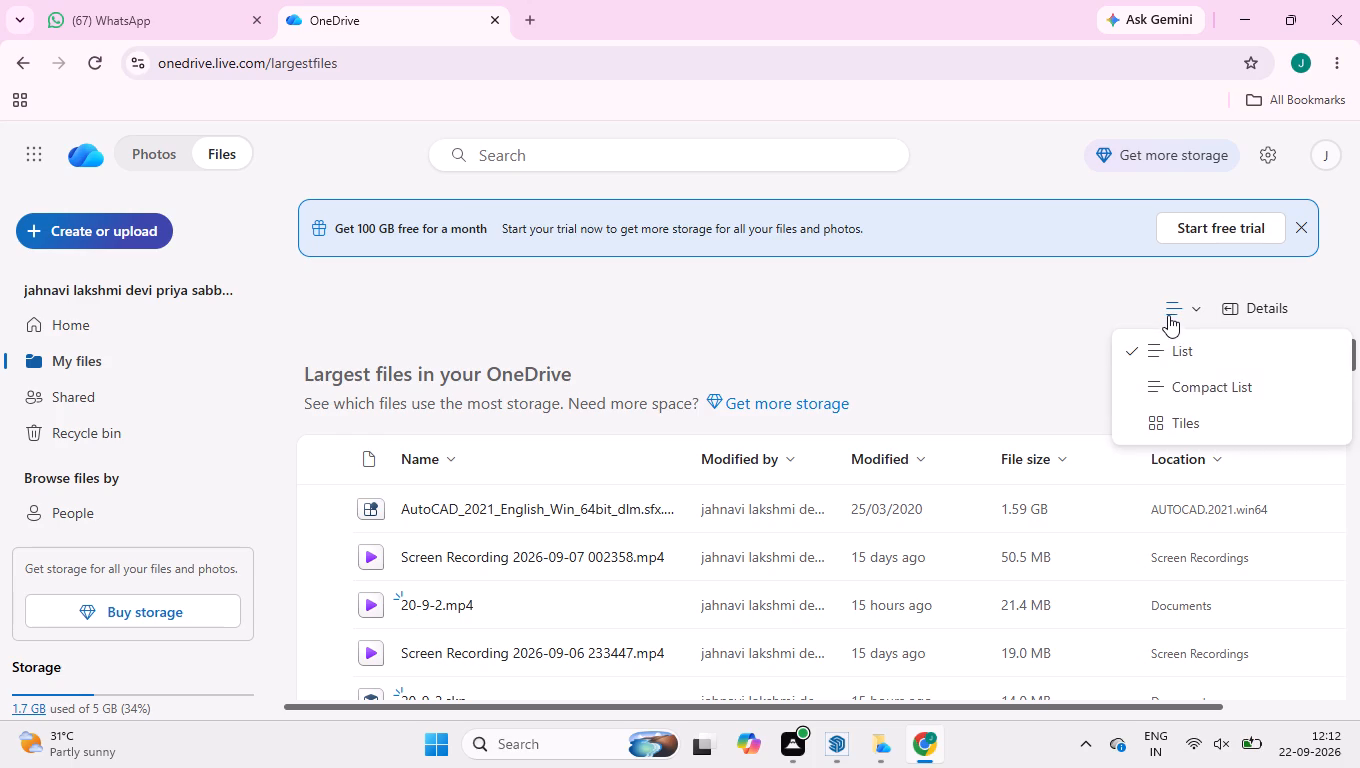
left_click(1153, 417)
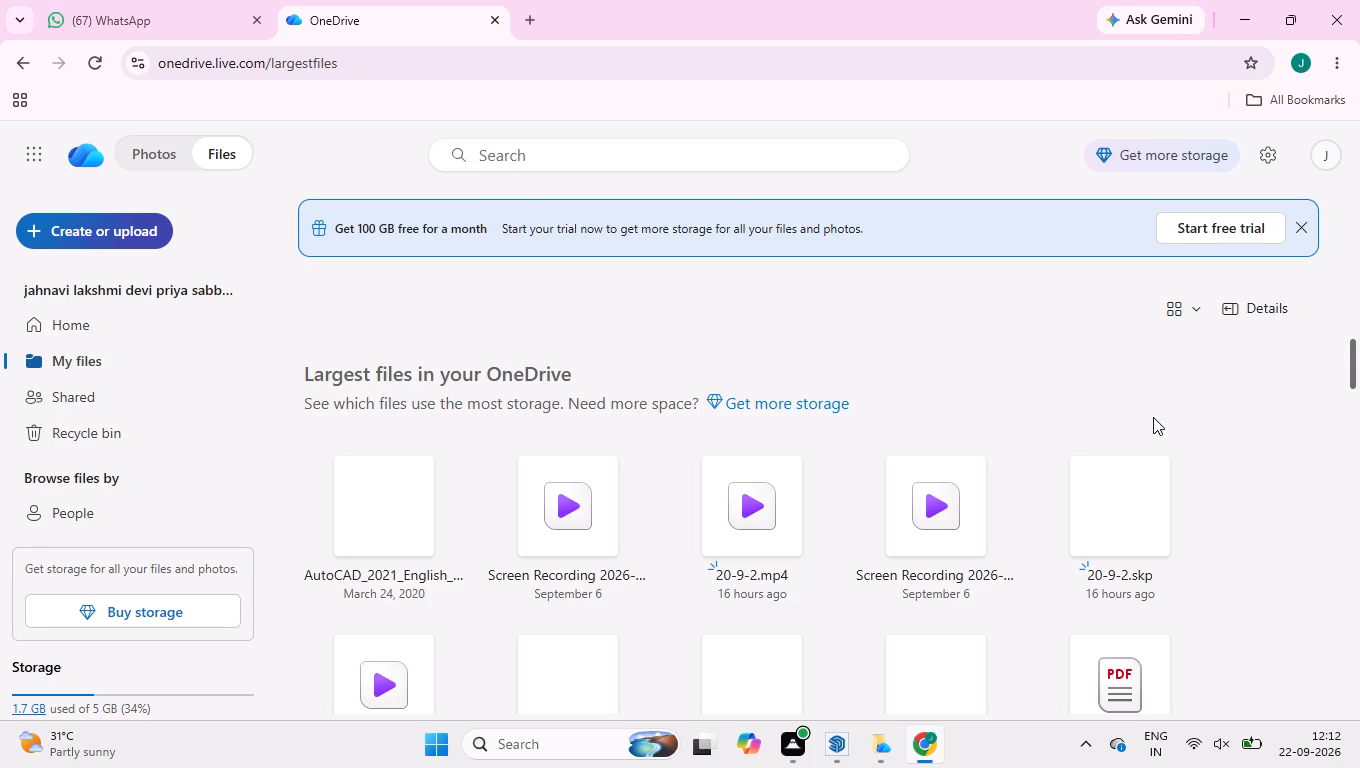
scroll(415, 210, "down", 2)
scroll(611, 412, "down", 3)
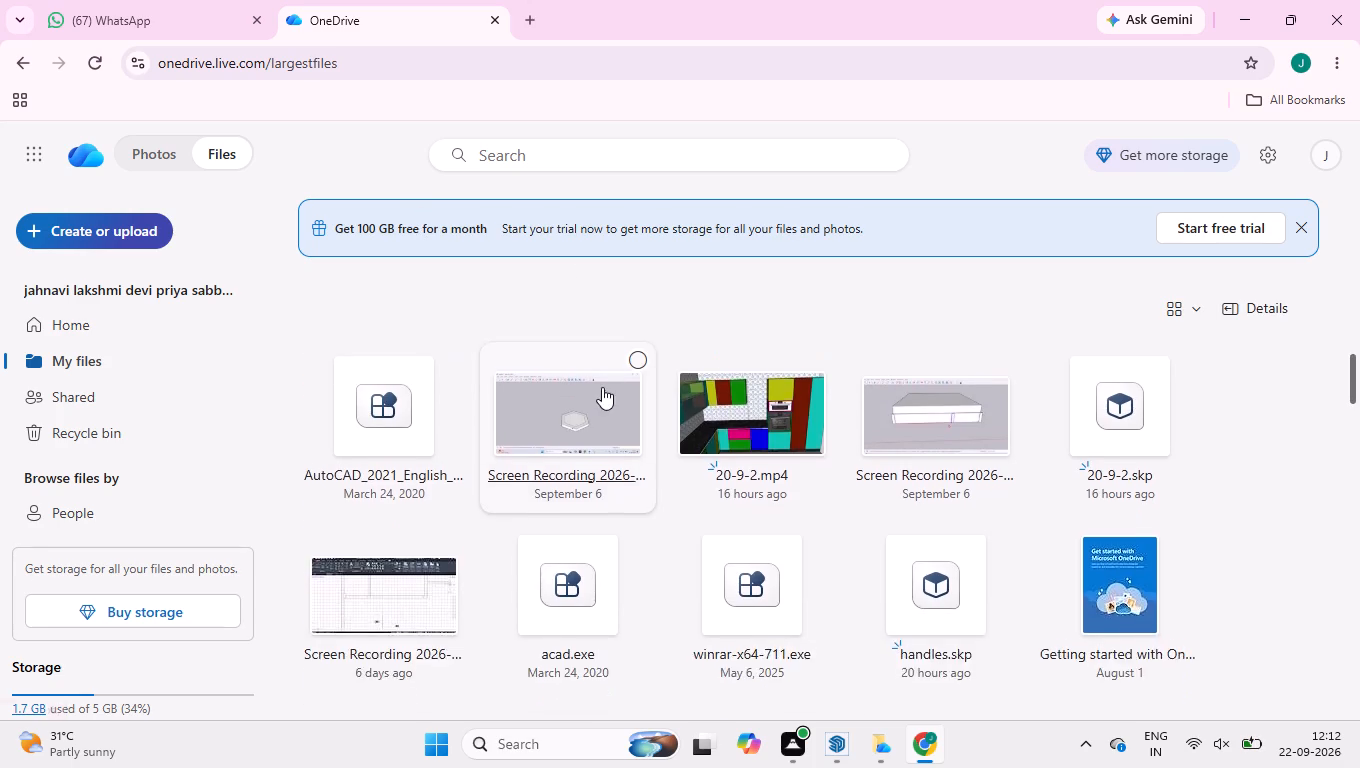
scroll(750, 422, "up", 2)
scroll(748, 432, "down", 2)
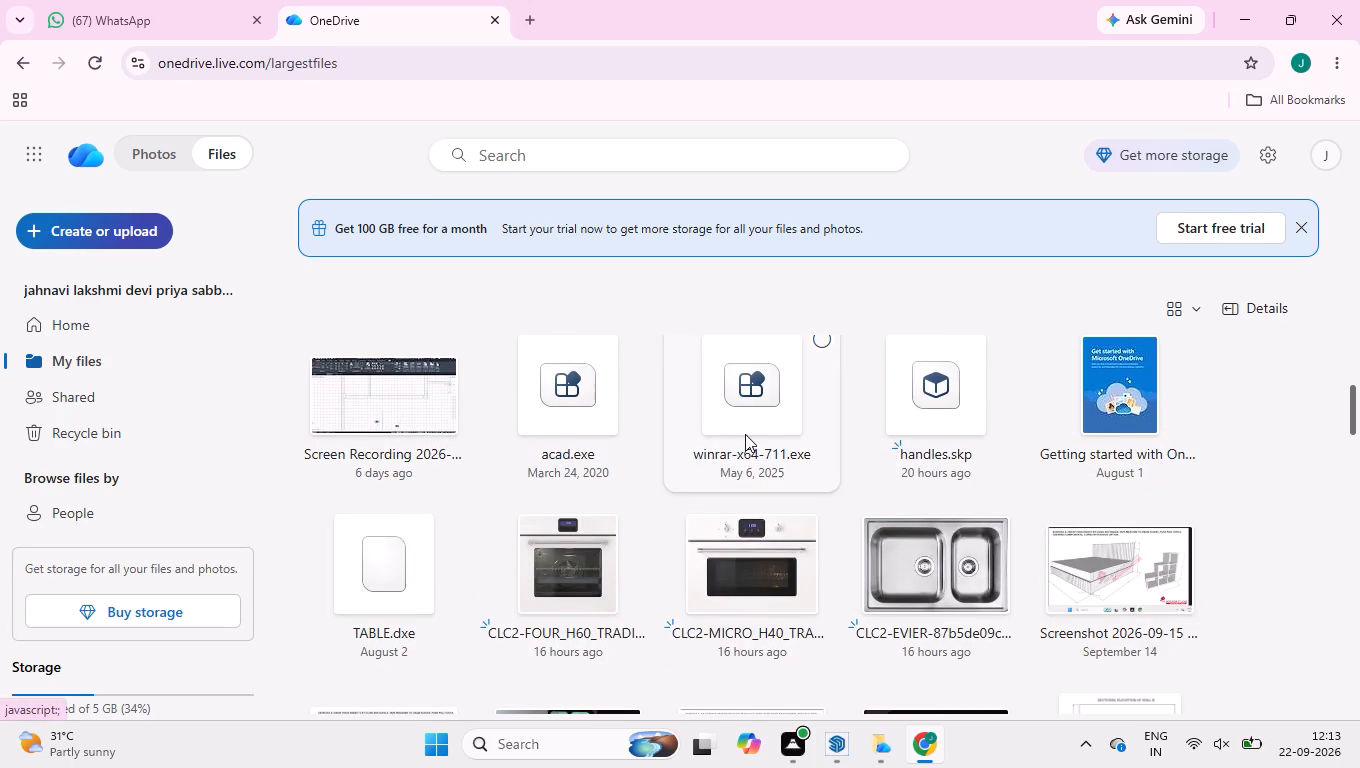
scroll(745, 426, "up", 3)
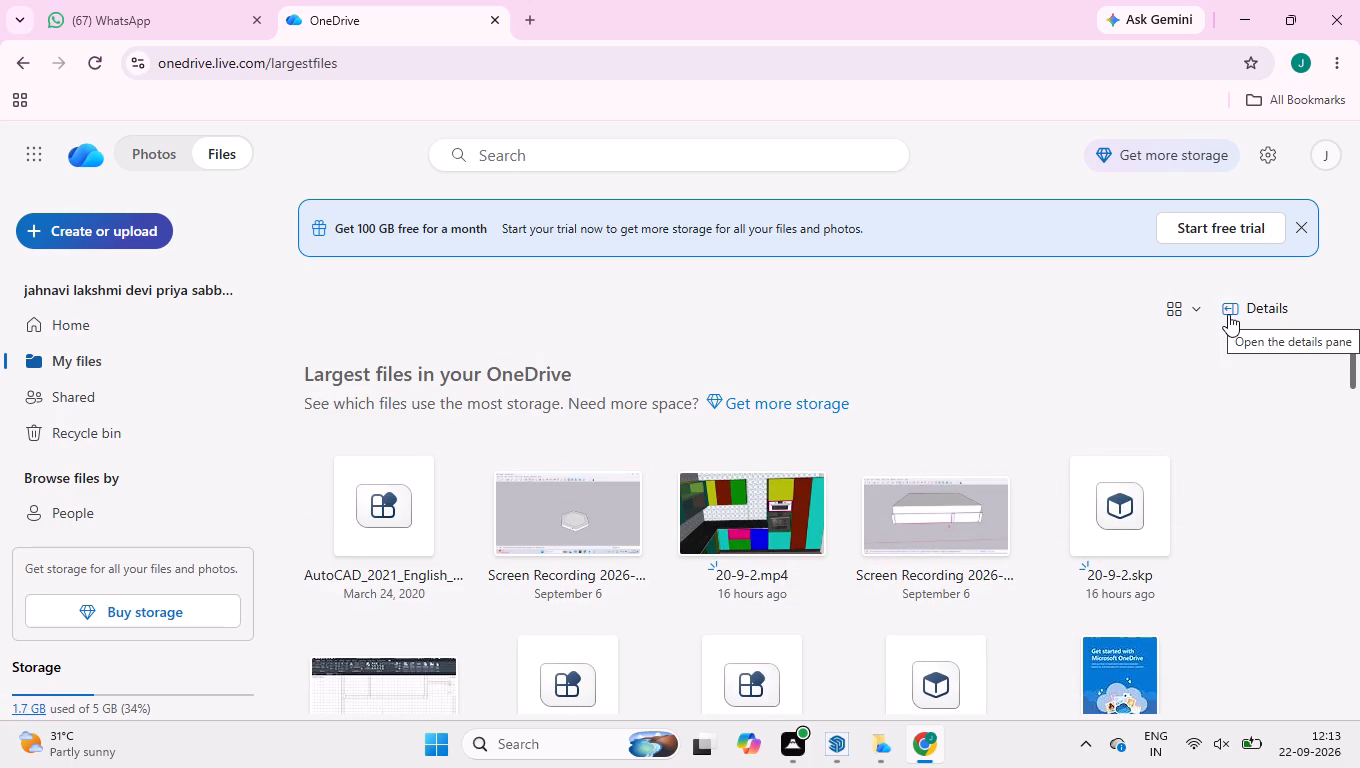
Show the largest files as a compact list and look through the entries.
left_click(1199, 311)
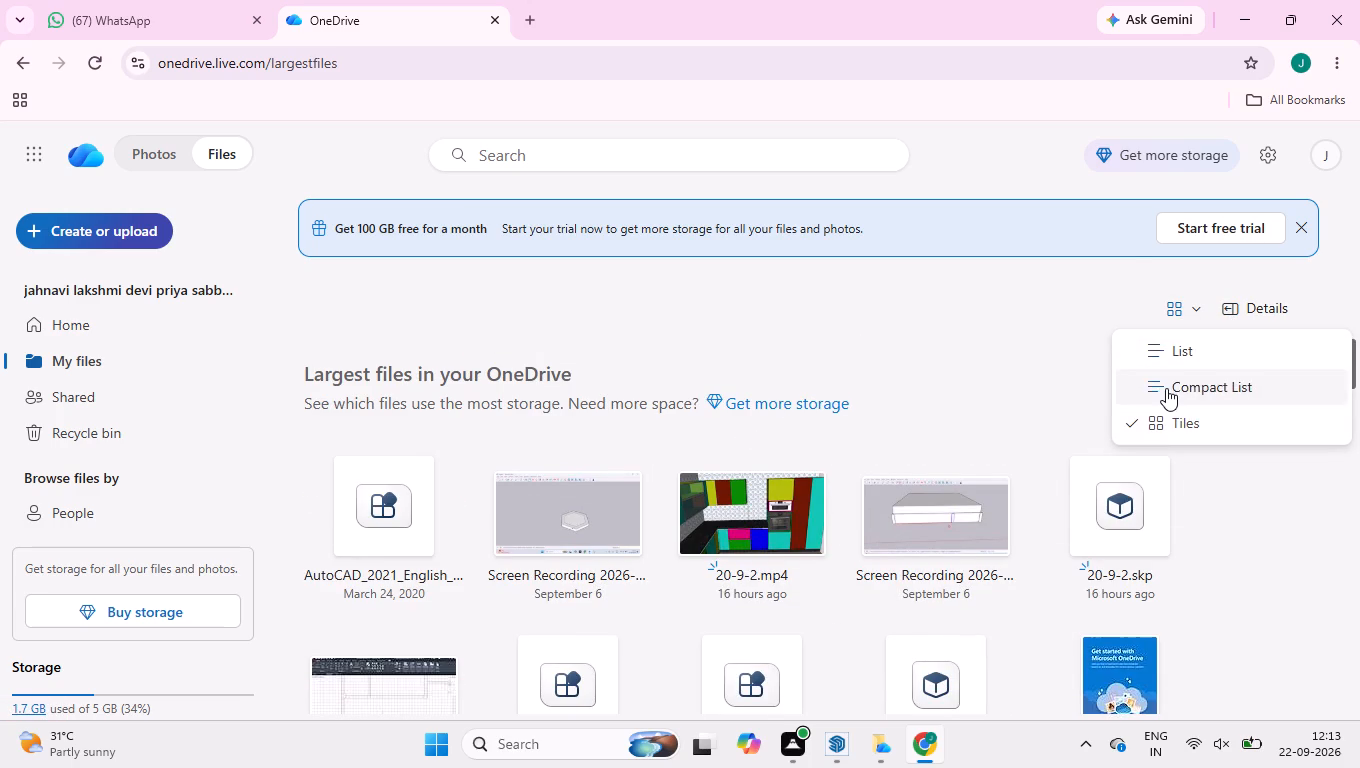
left_click(1166, 388)
scroll(791, 286, "down", 1)
scroll(423, 529, "down", 2)
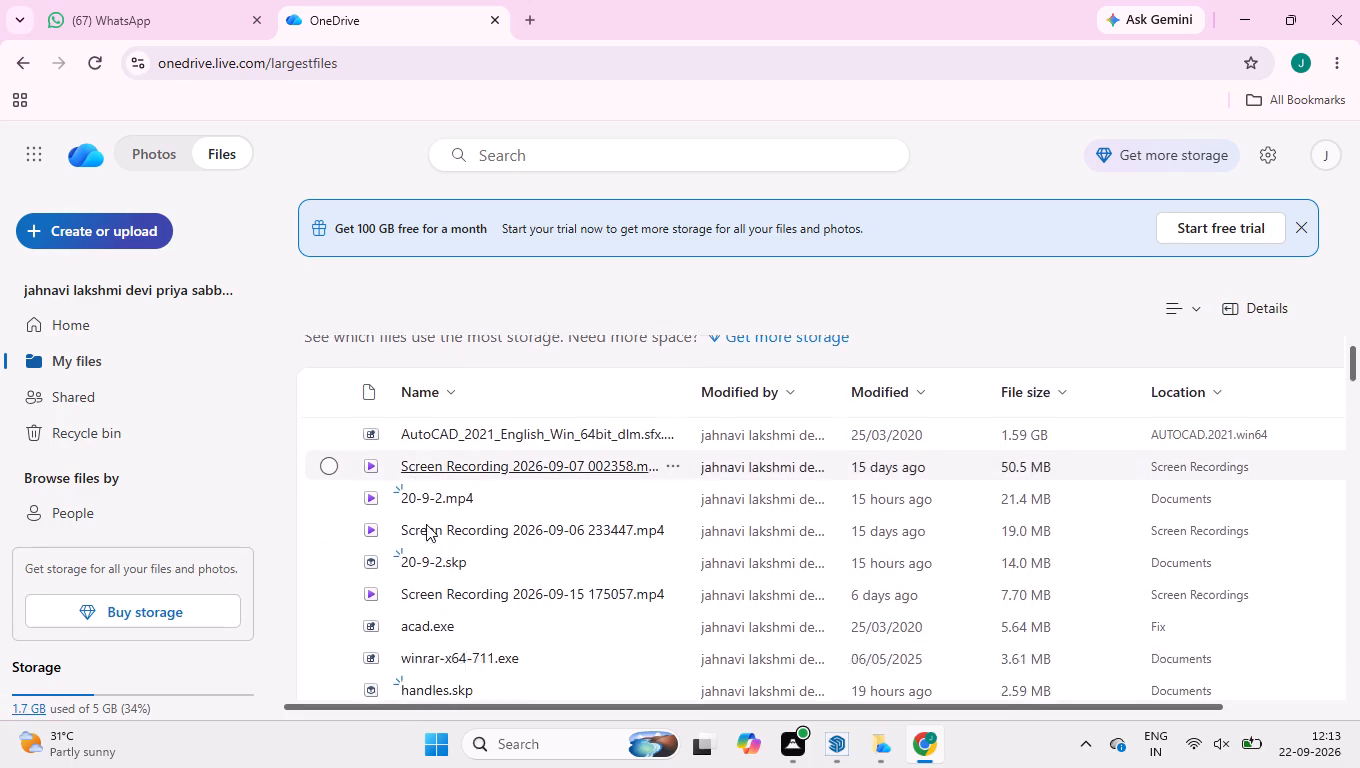
scroll(450, 492, "down", 1)
scroll(455, 484, "up", 4)
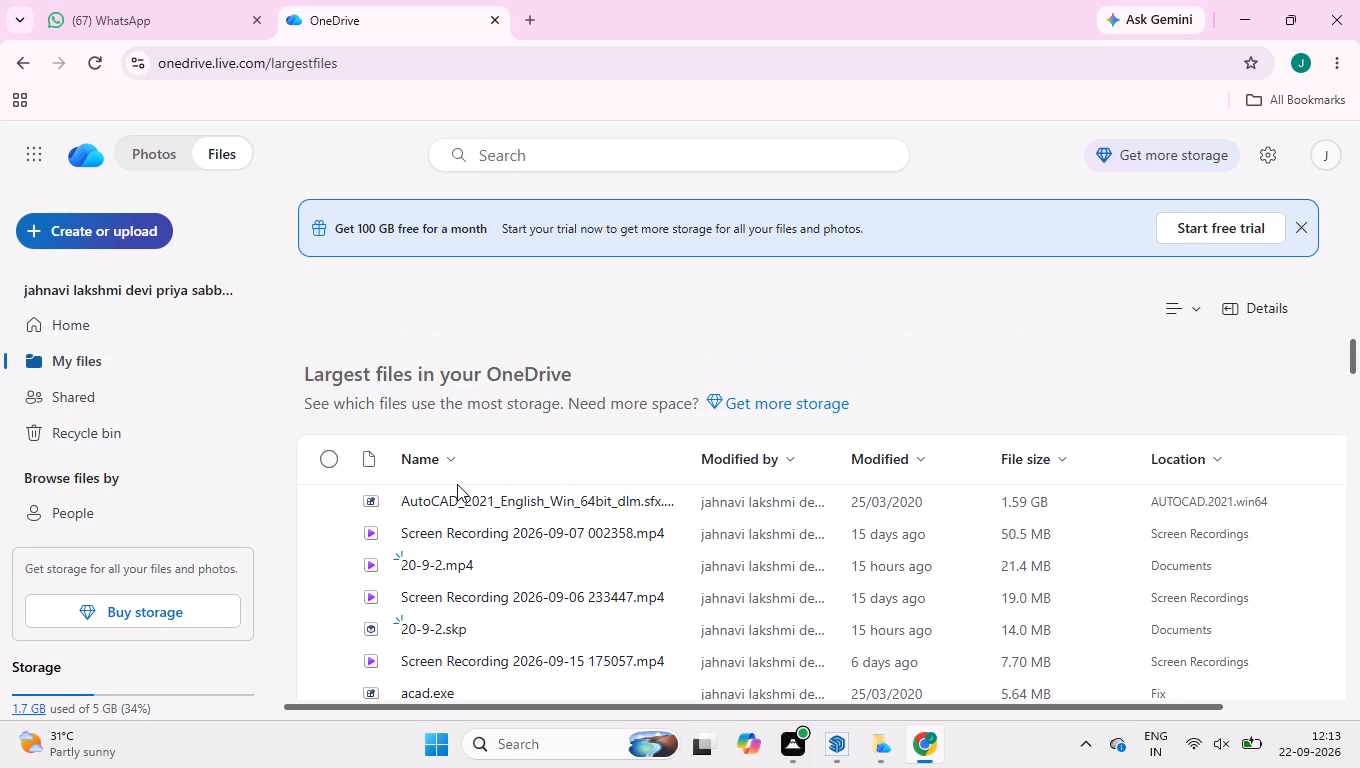
scroll(457, 484, "down", 1)
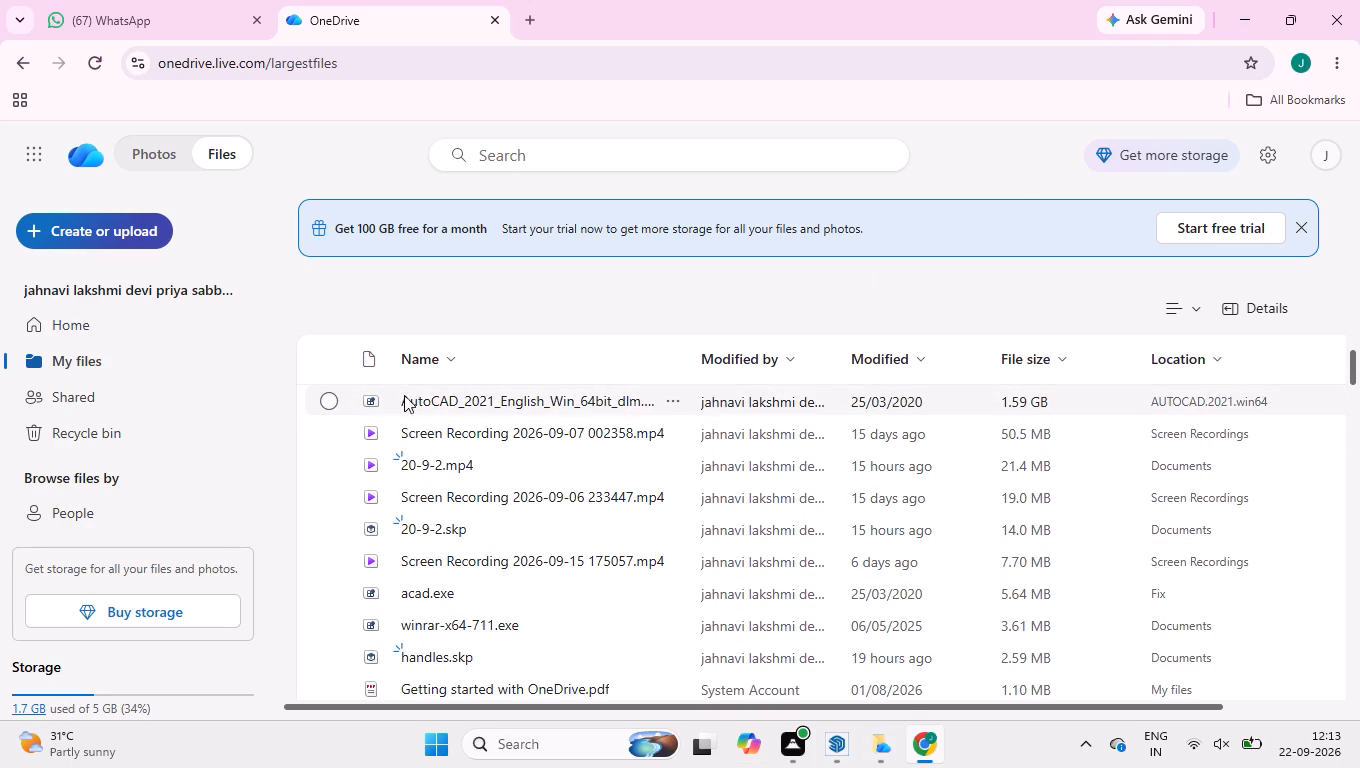
Open the preview of the AutoCAD 2021 installer file, close it, and look further down the file list.
double_click(433, 397)
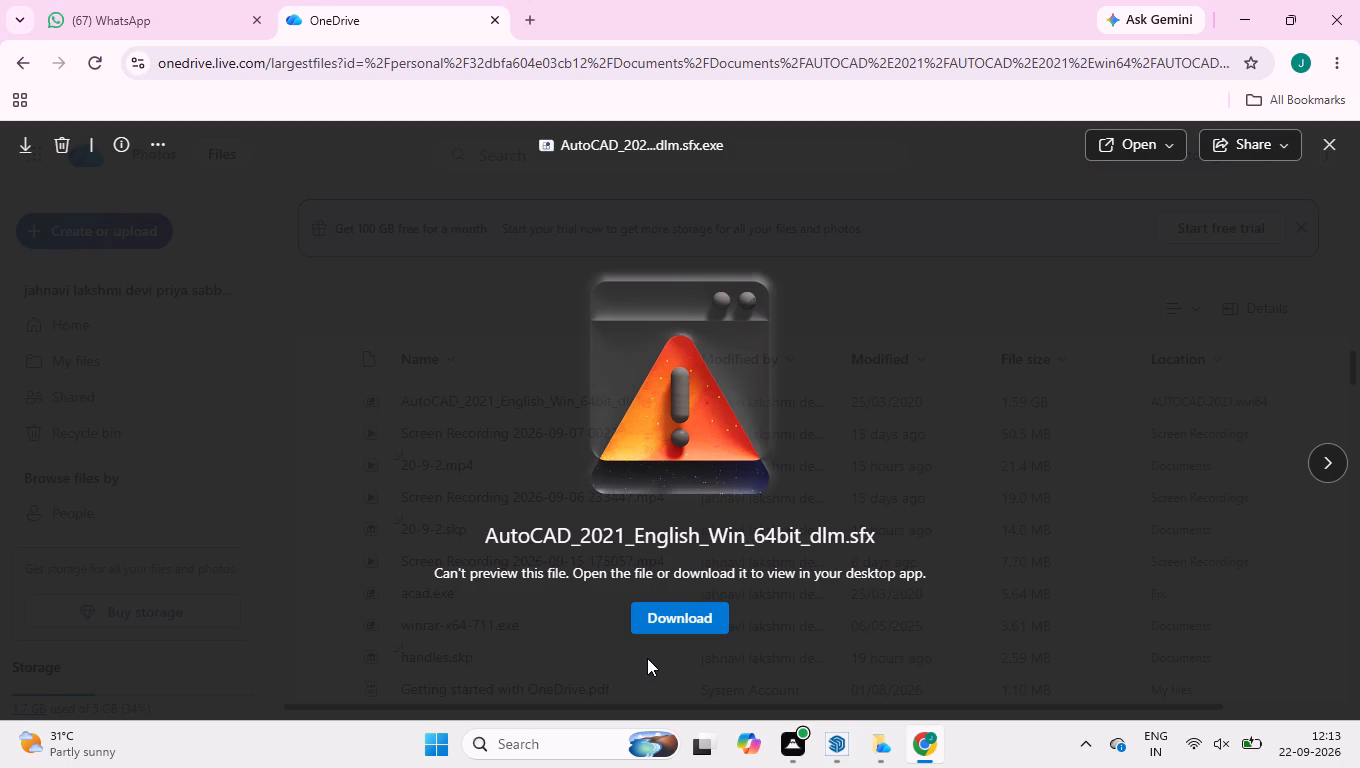
left_click(1328, 149)
scroll(580, 419, "down", 2)
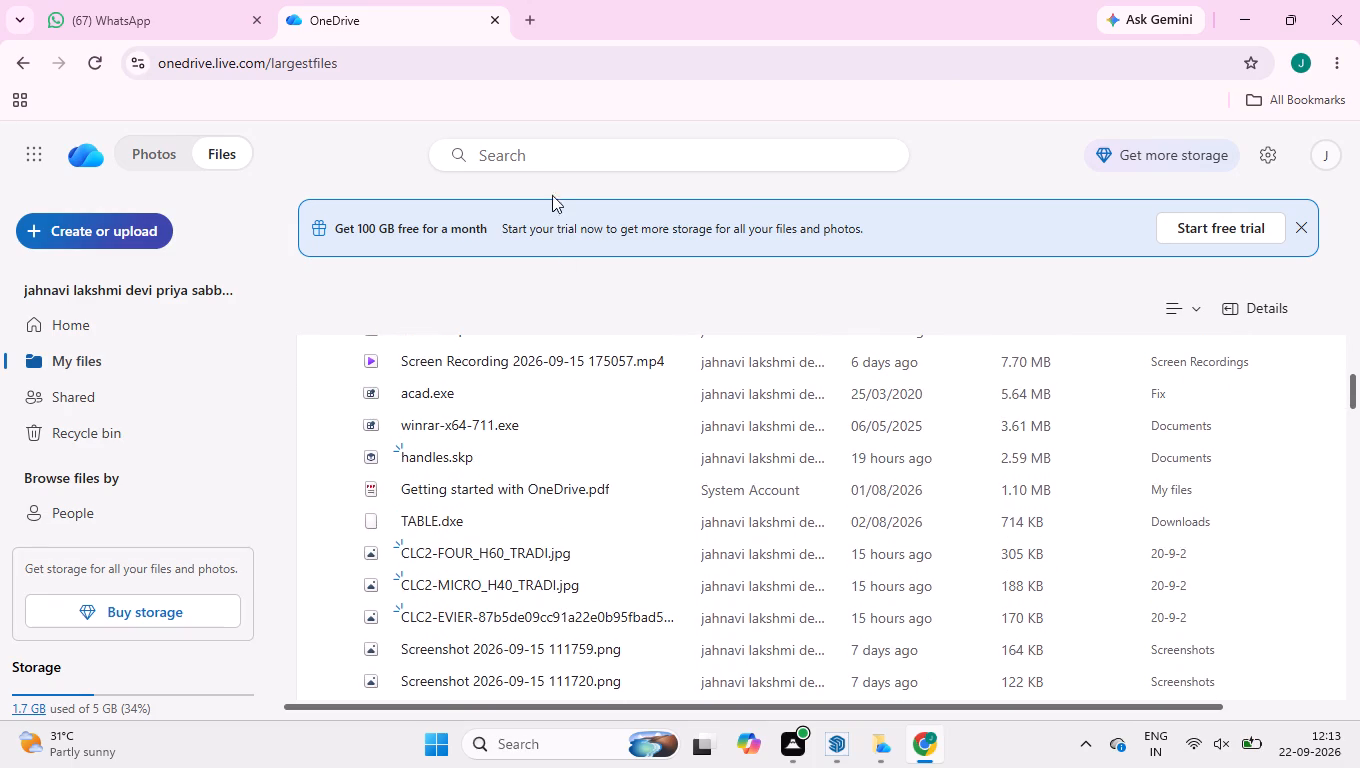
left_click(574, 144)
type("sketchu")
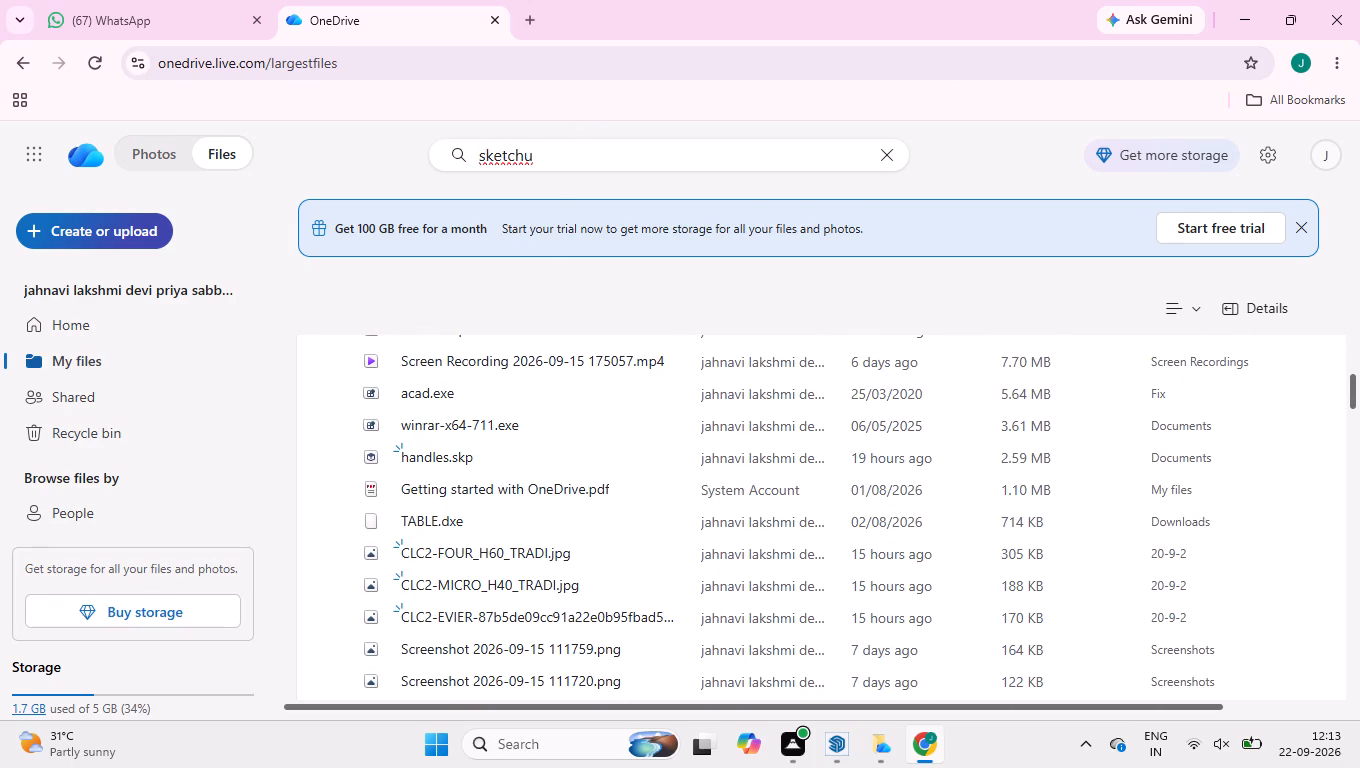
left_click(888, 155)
Close the browser and the OneDrive window to return to the SketchUp model.
left_click(1344, 12)
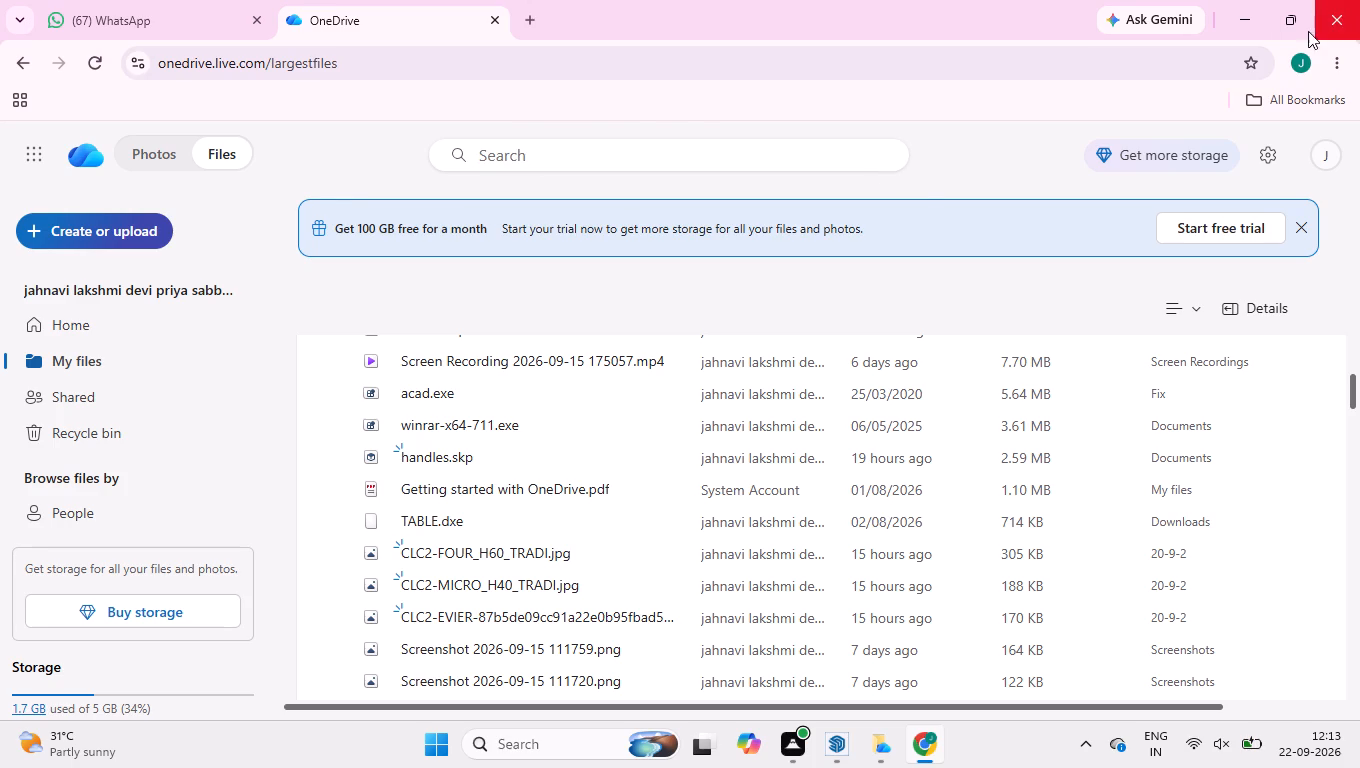
left_click(1088, 67)
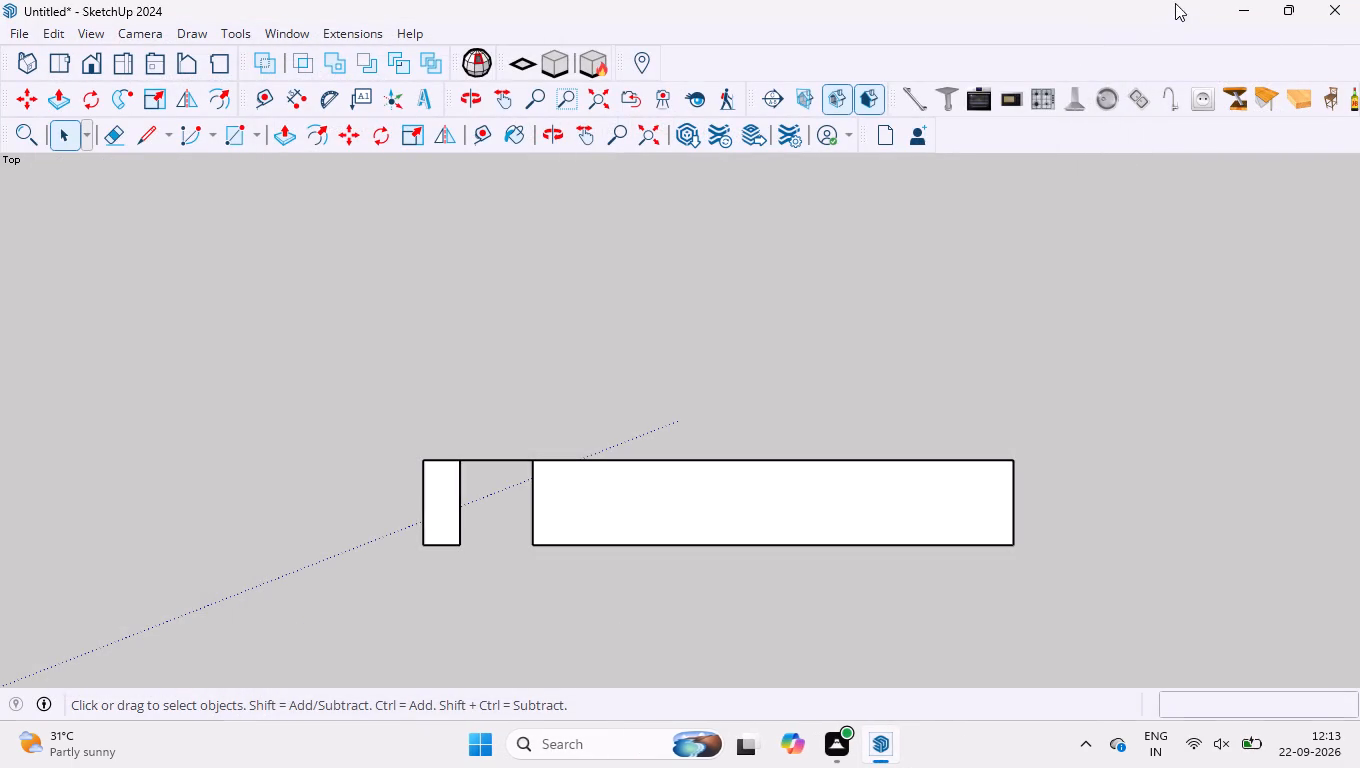
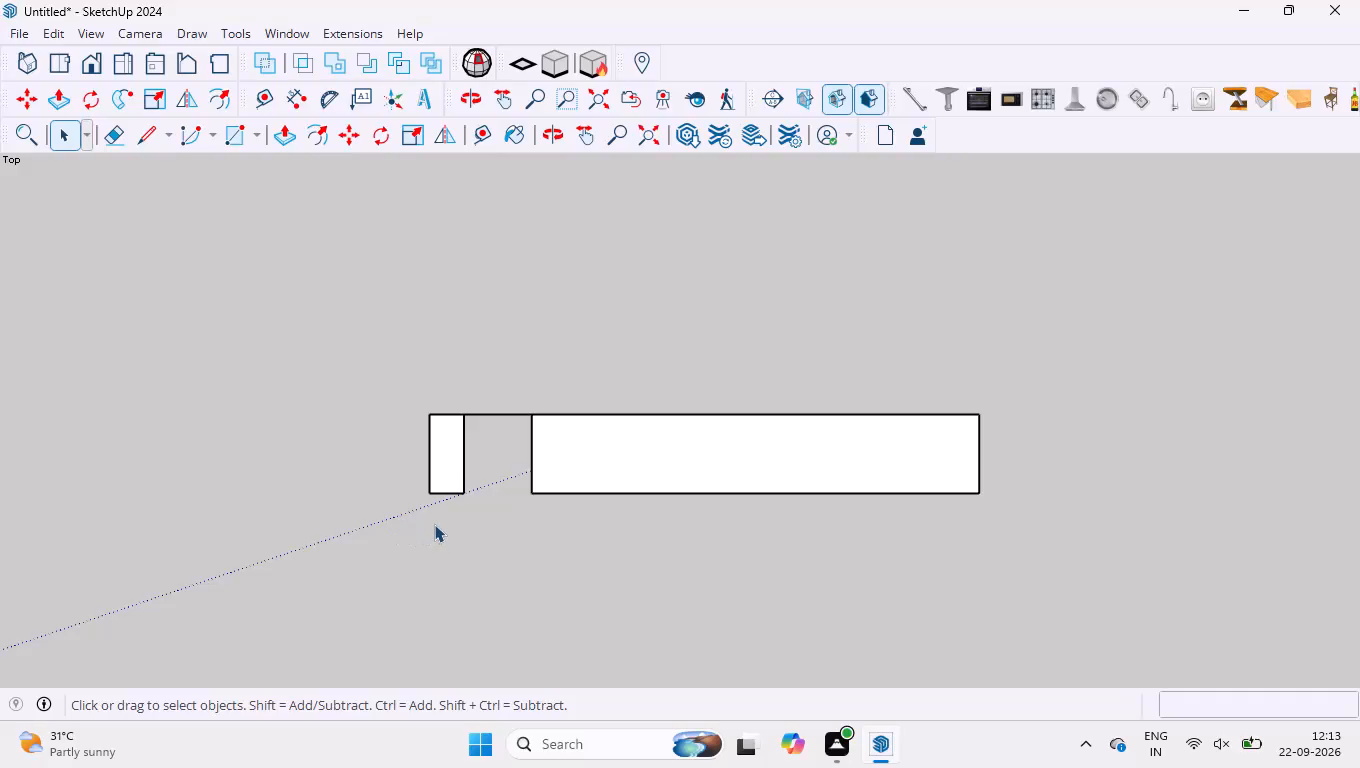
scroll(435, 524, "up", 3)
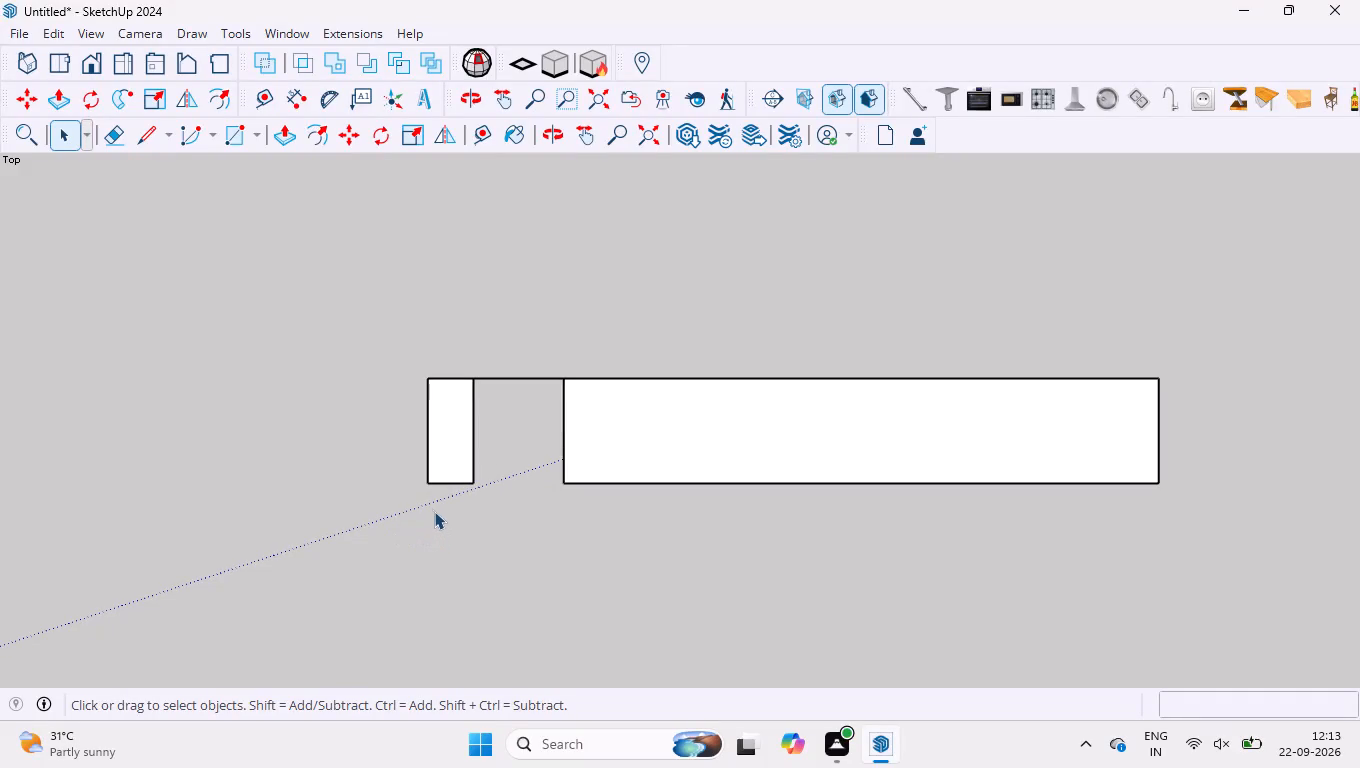
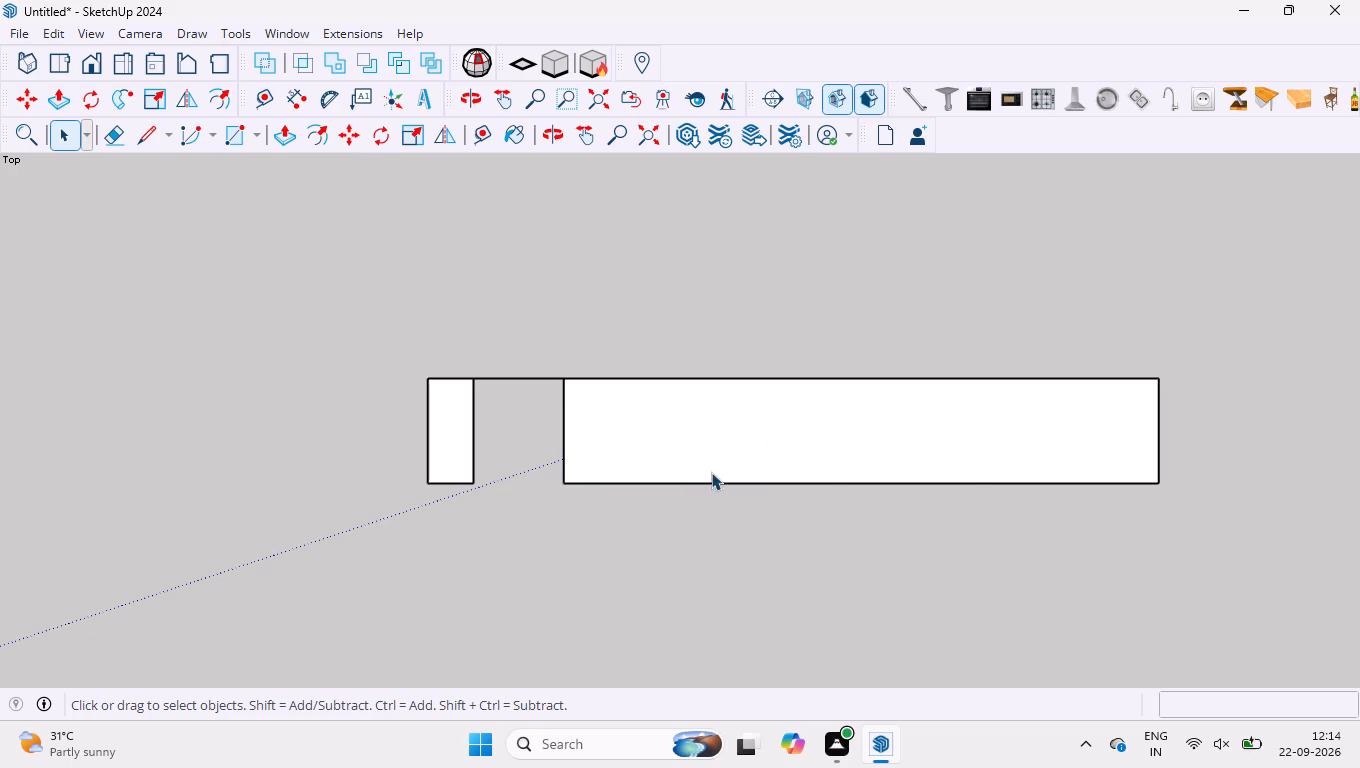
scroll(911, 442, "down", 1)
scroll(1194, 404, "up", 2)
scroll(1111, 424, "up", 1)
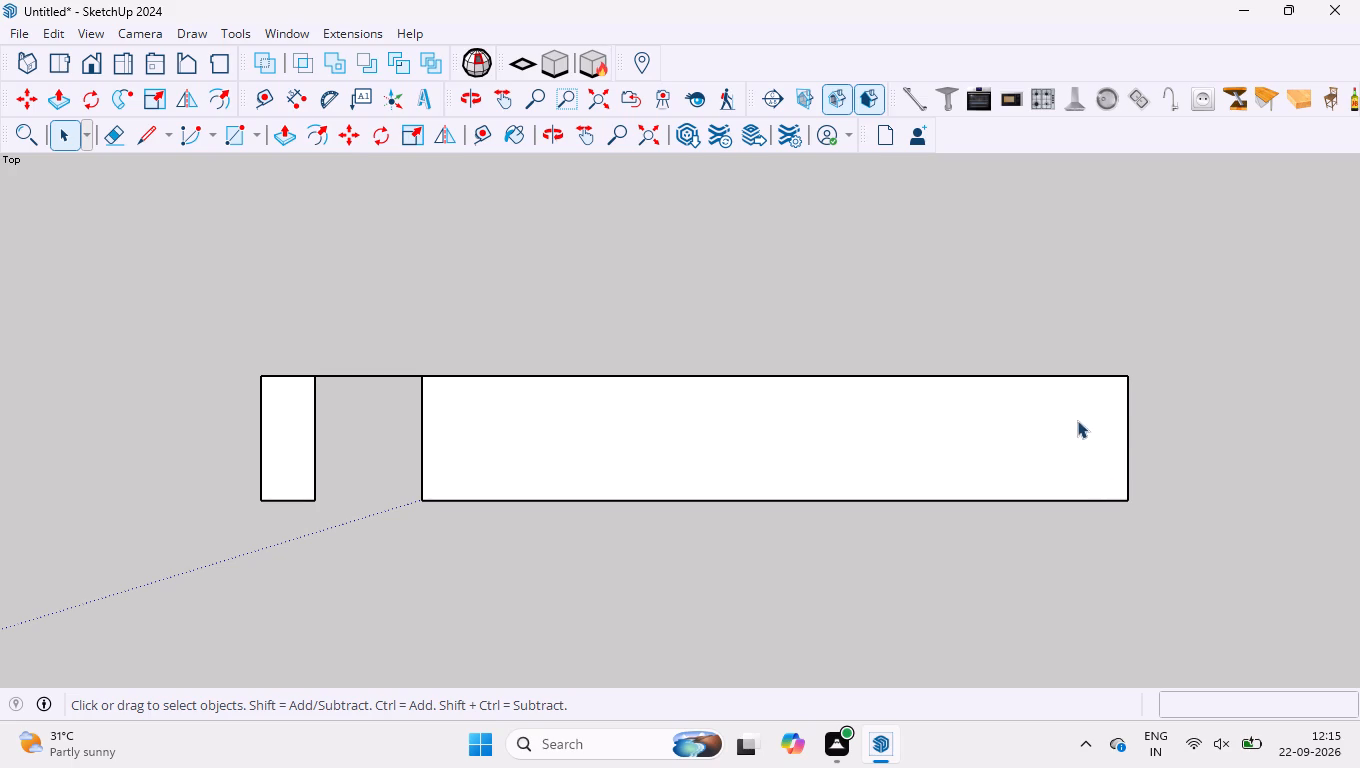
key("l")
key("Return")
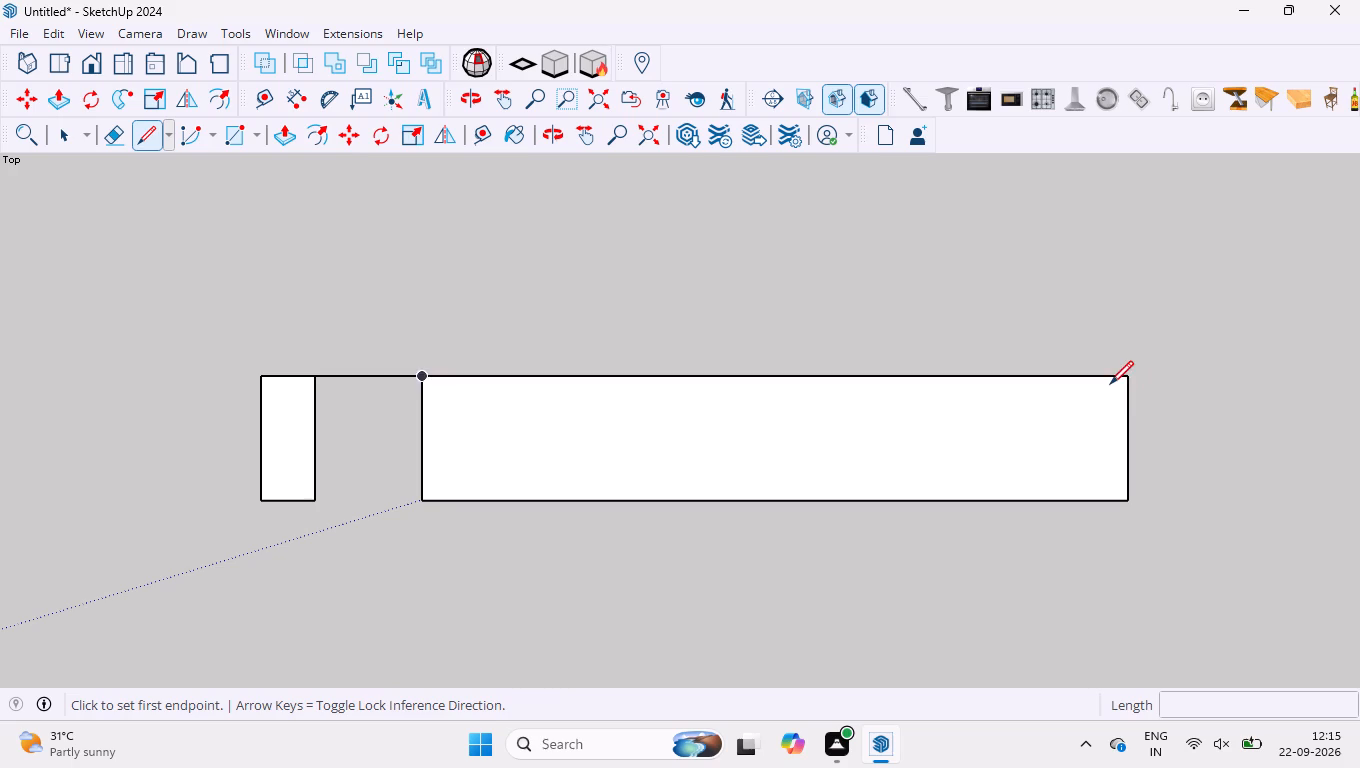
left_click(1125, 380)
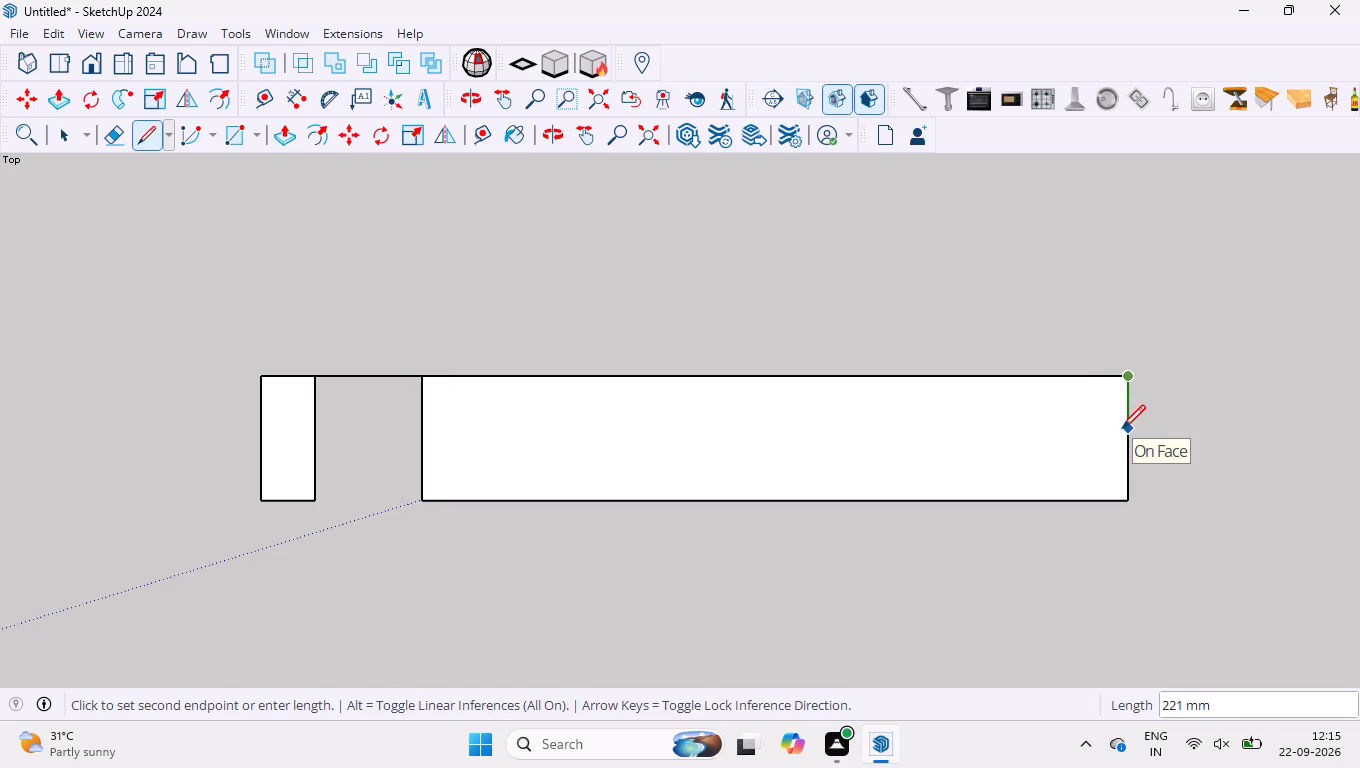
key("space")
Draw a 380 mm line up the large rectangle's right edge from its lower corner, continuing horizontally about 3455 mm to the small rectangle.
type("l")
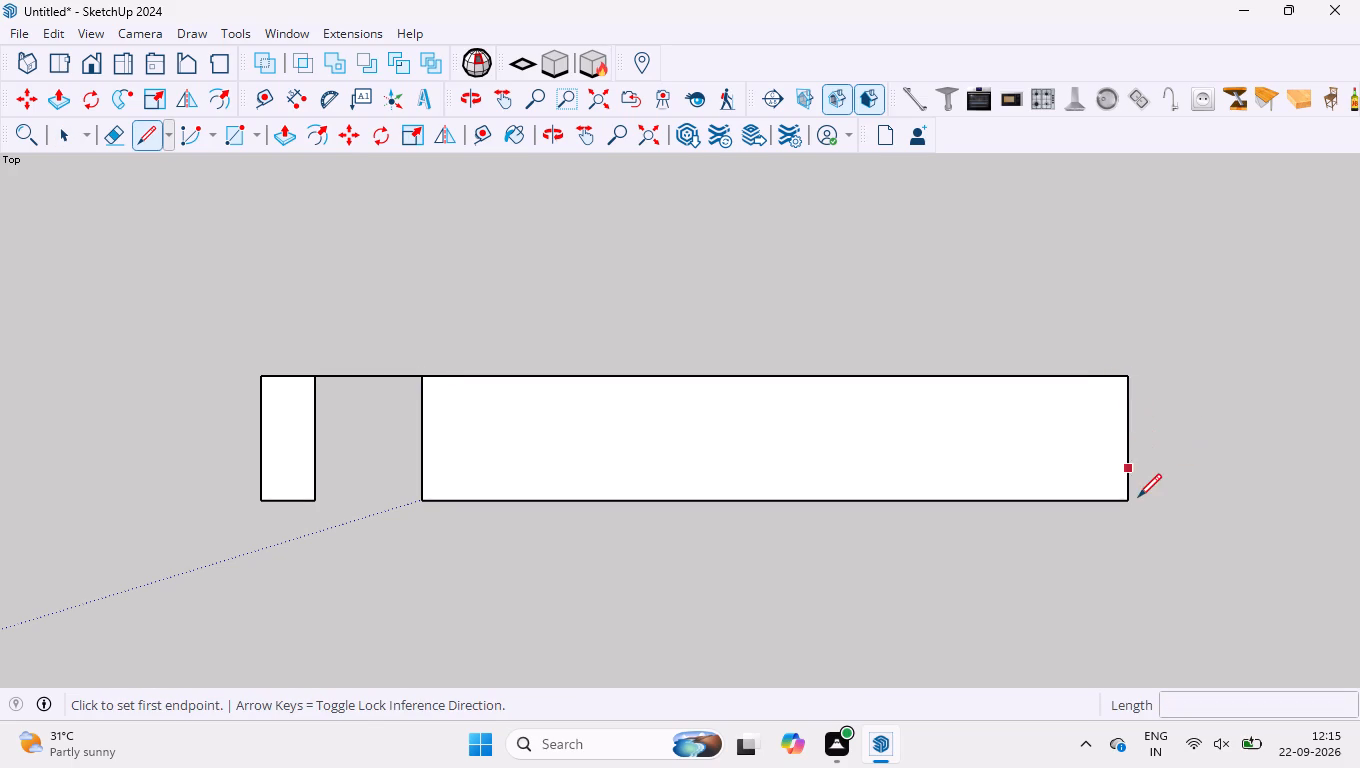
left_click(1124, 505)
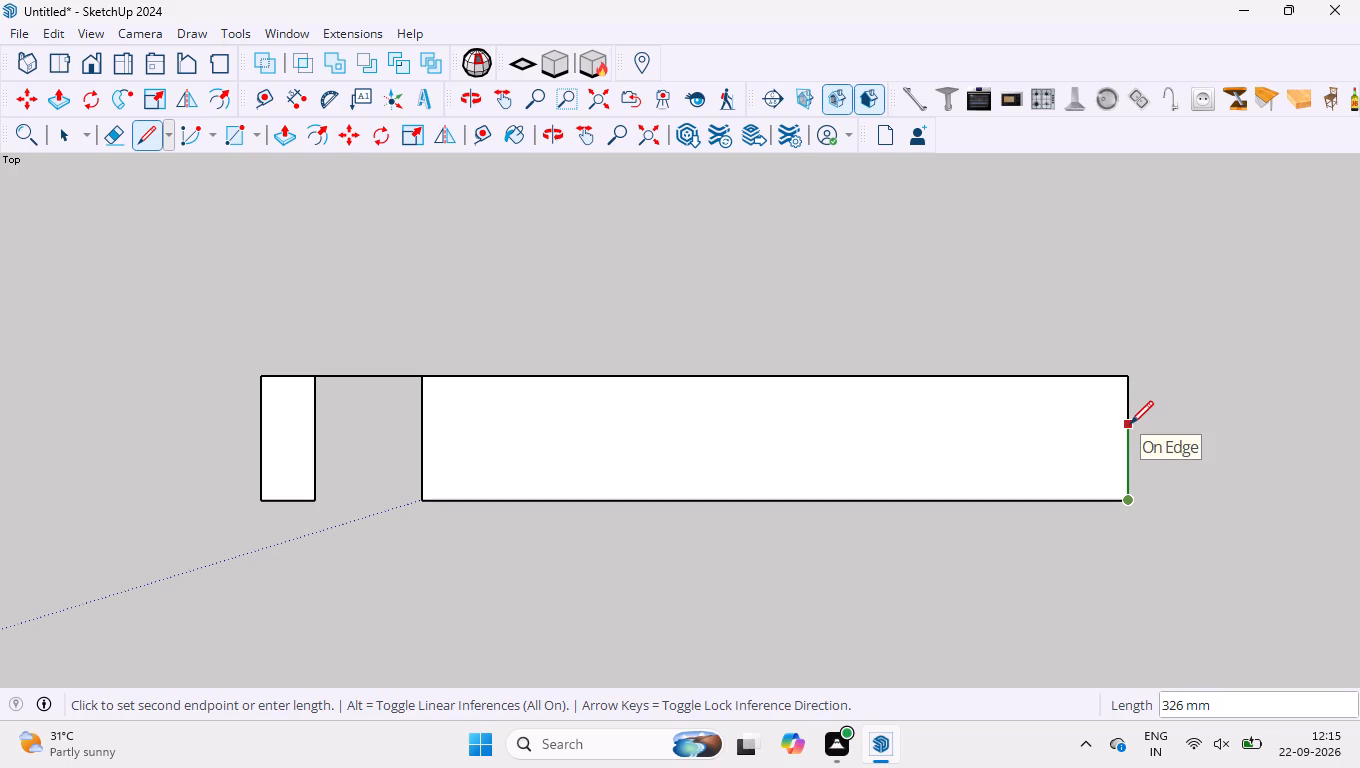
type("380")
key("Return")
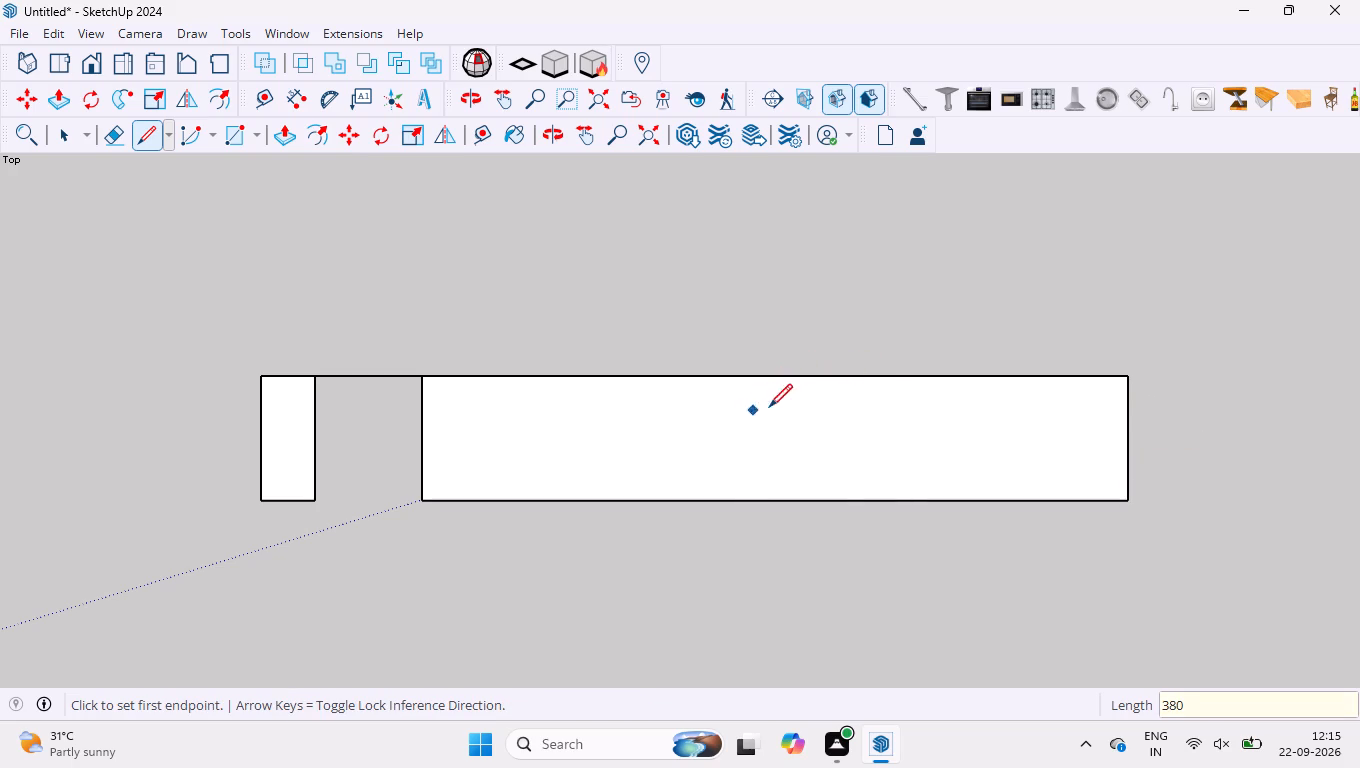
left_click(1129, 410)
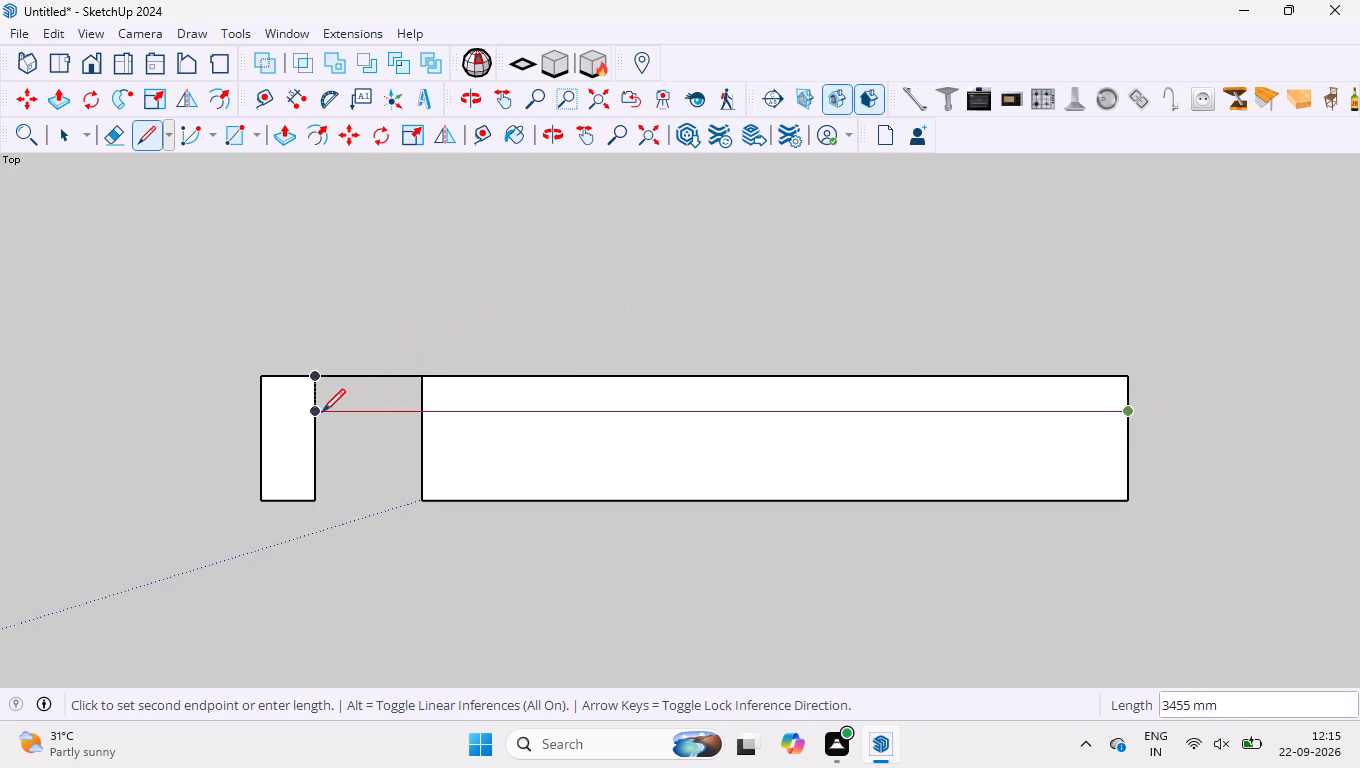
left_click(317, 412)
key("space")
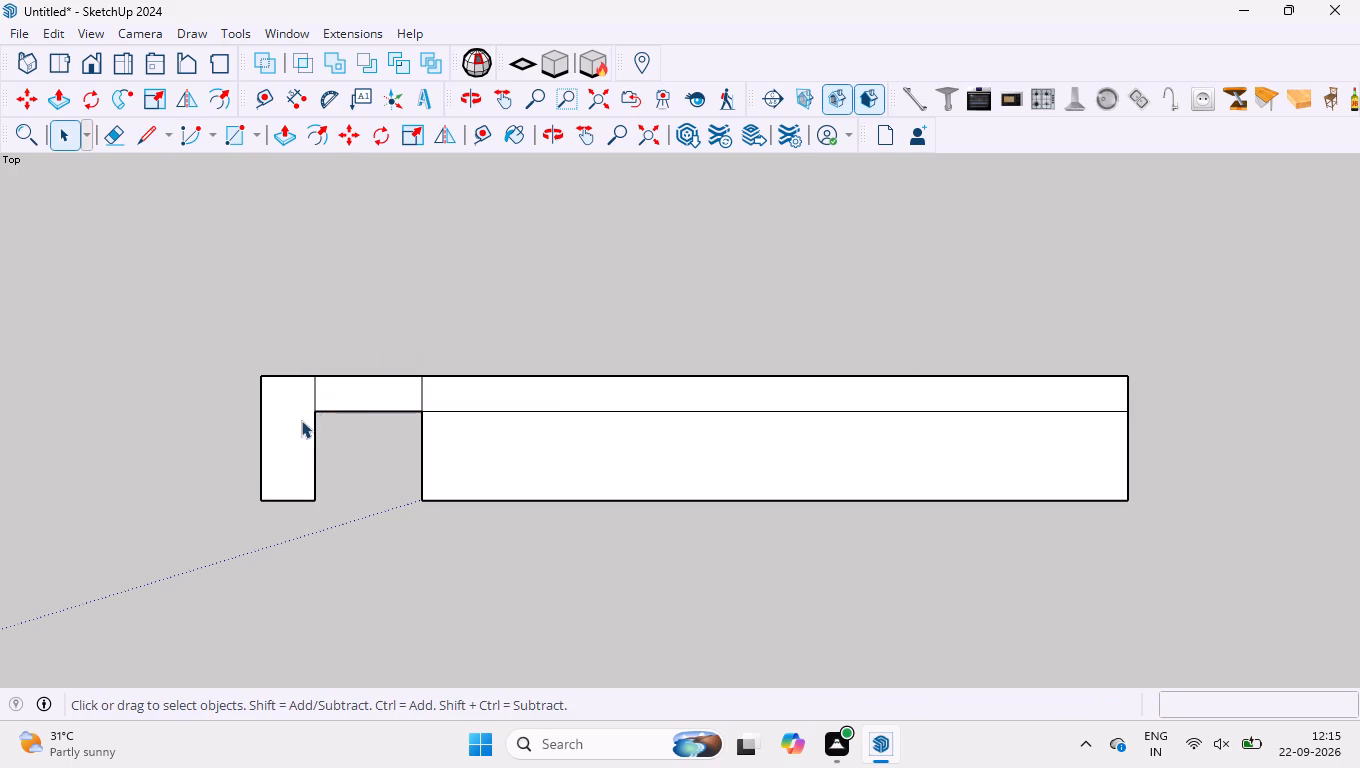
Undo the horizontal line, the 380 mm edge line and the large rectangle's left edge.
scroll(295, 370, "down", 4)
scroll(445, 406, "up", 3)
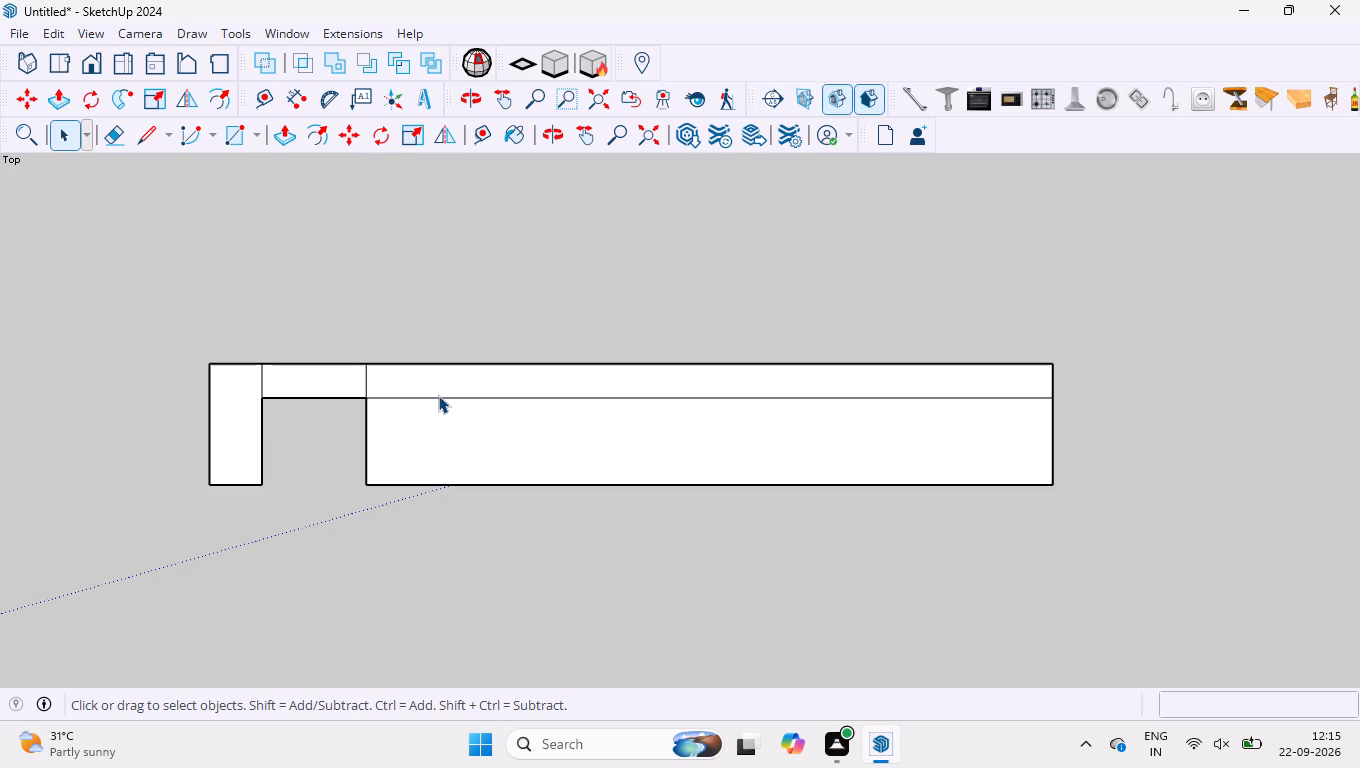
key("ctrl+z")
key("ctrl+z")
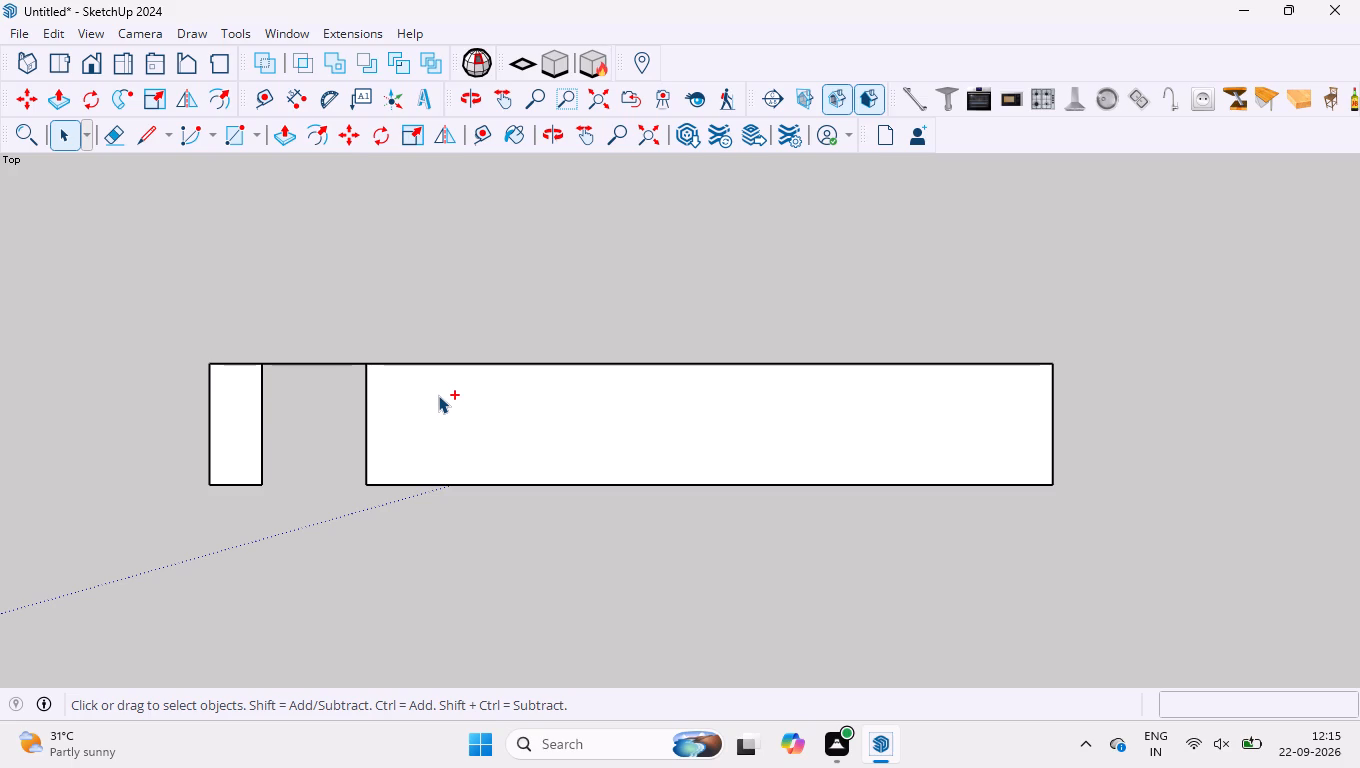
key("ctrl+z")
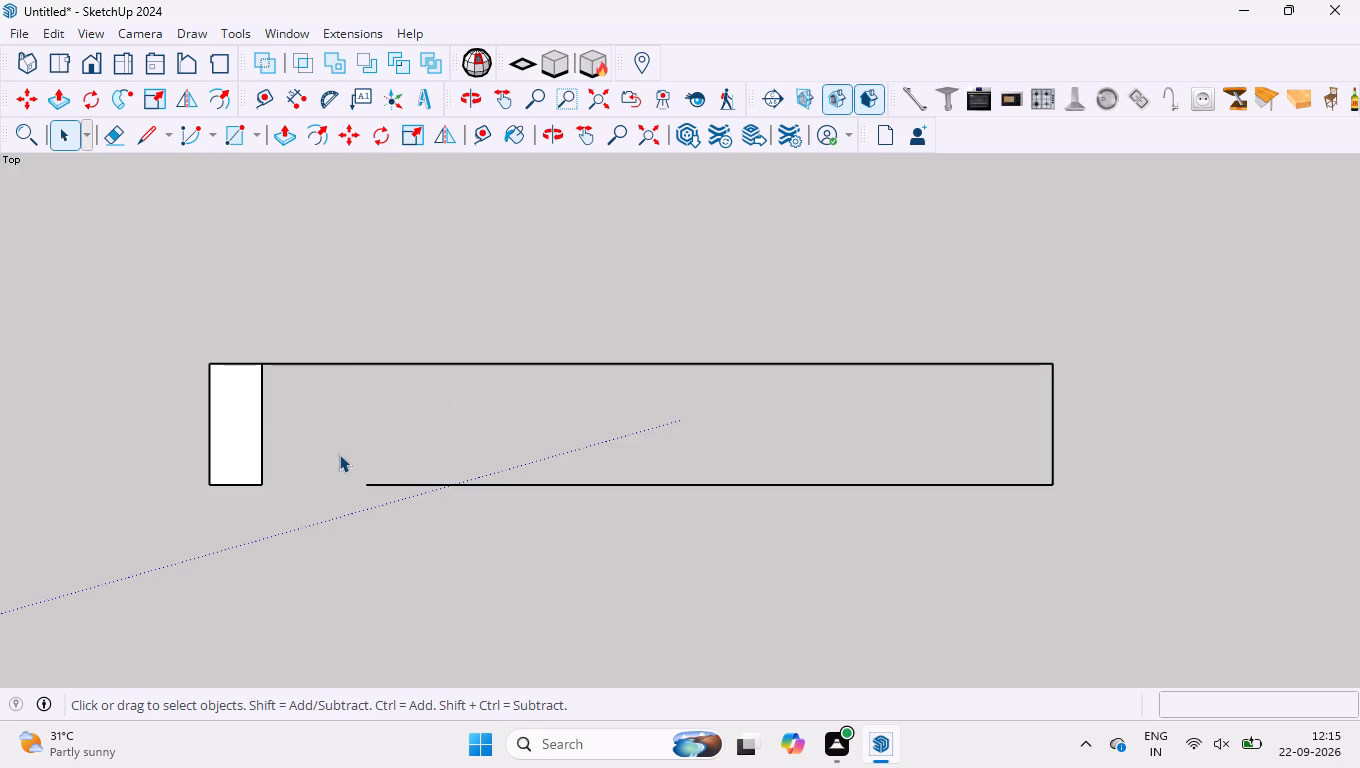
Redraw the large rectangle's 530 mm left edge from its lower corner up to the top edge.
key("l")
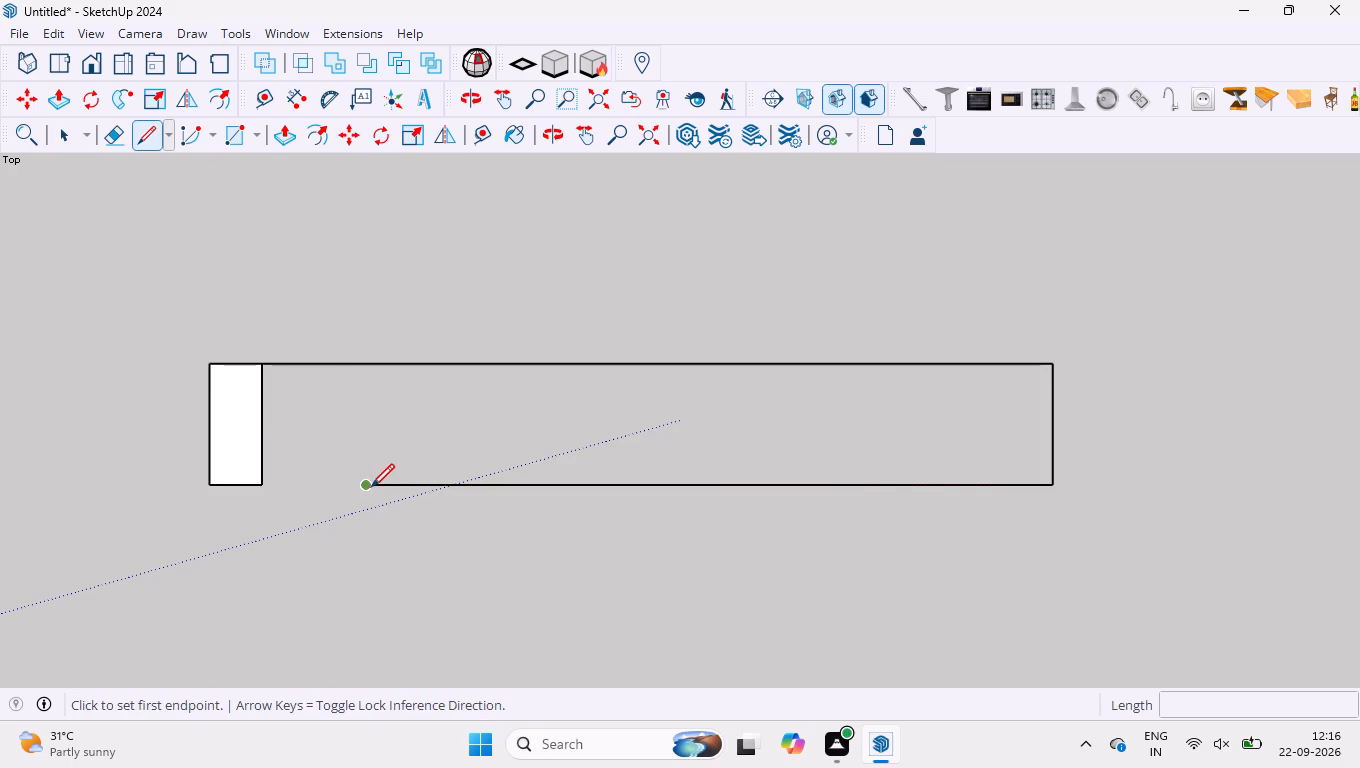
left_click(369, 487)
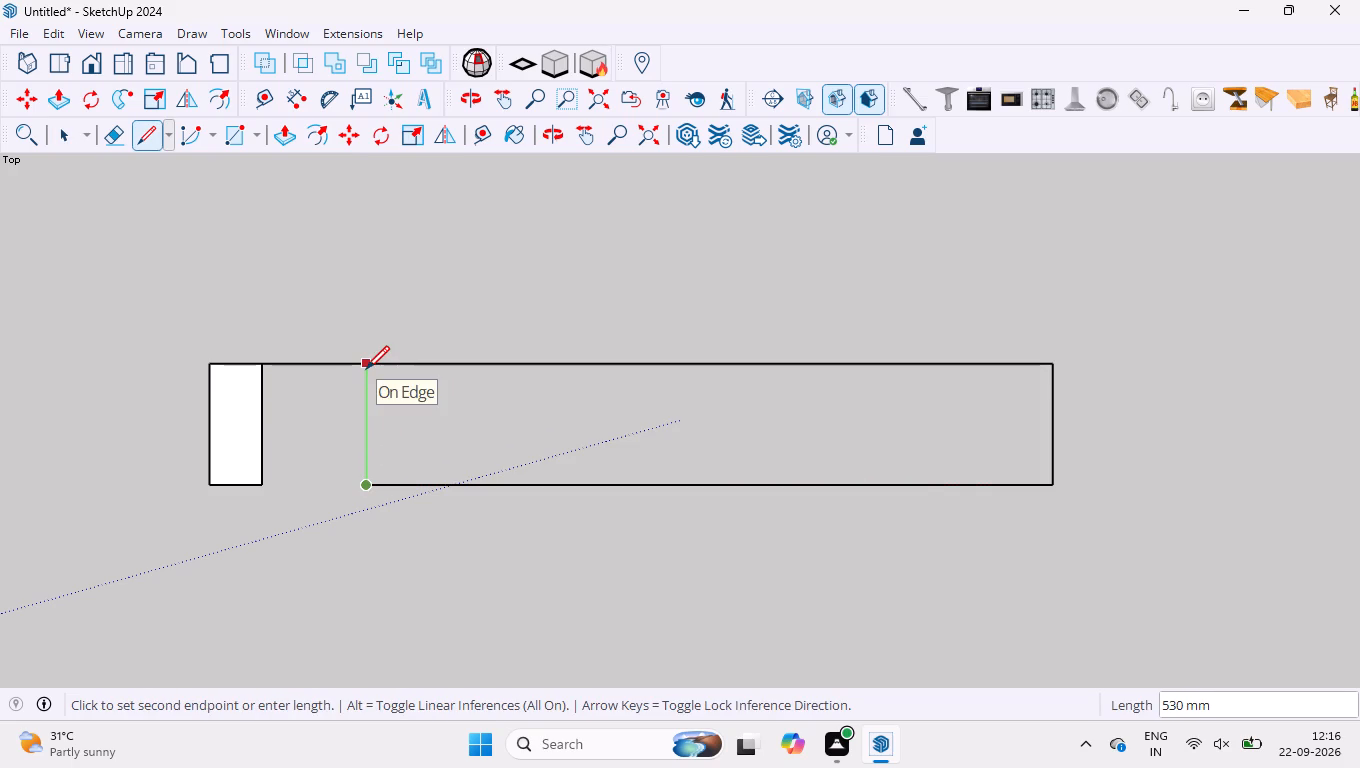
left_click(366, 369)
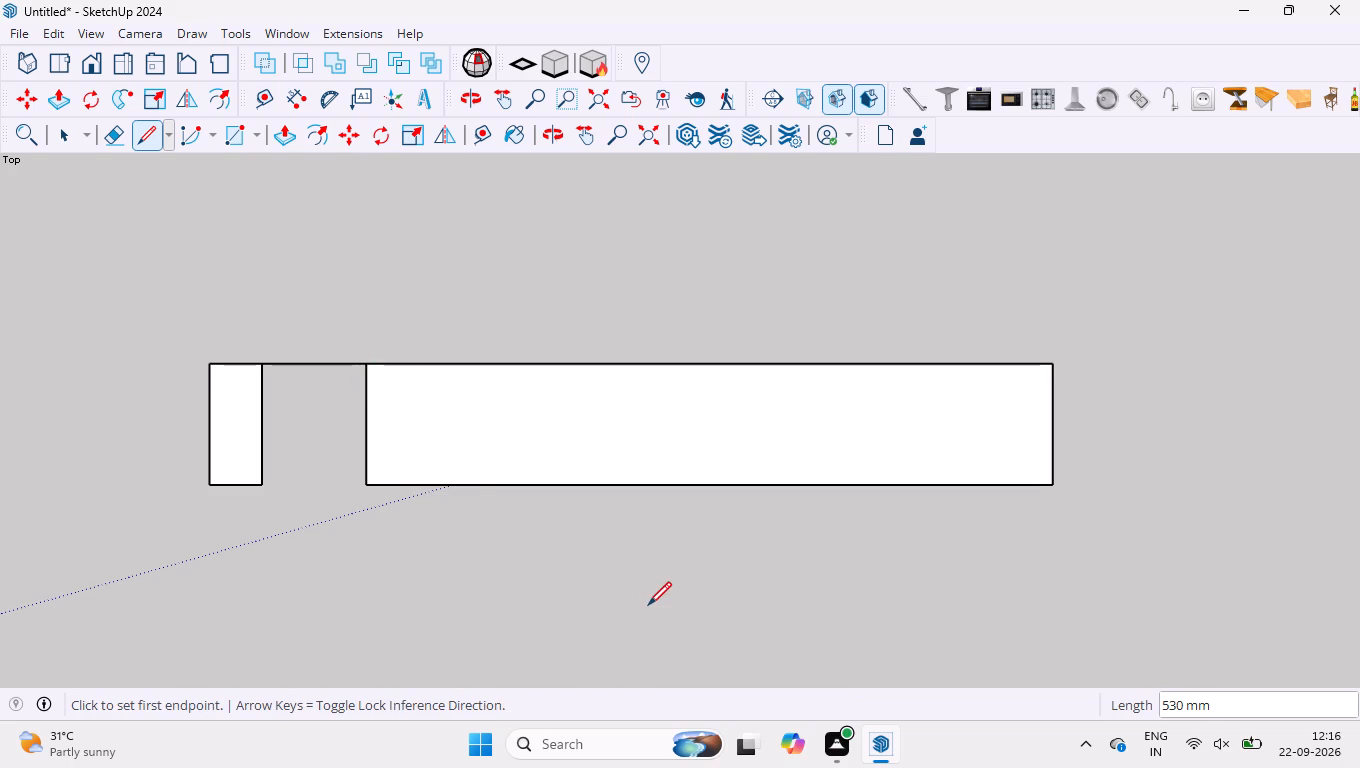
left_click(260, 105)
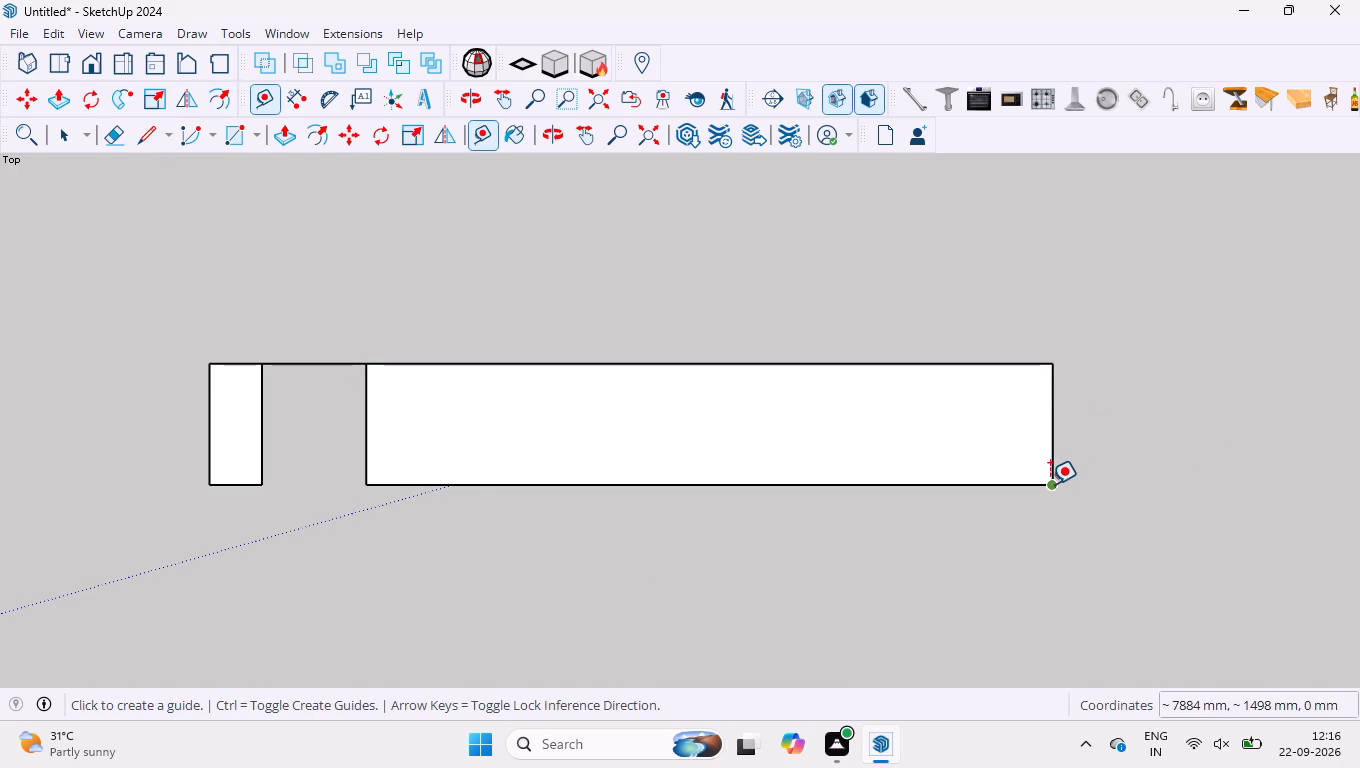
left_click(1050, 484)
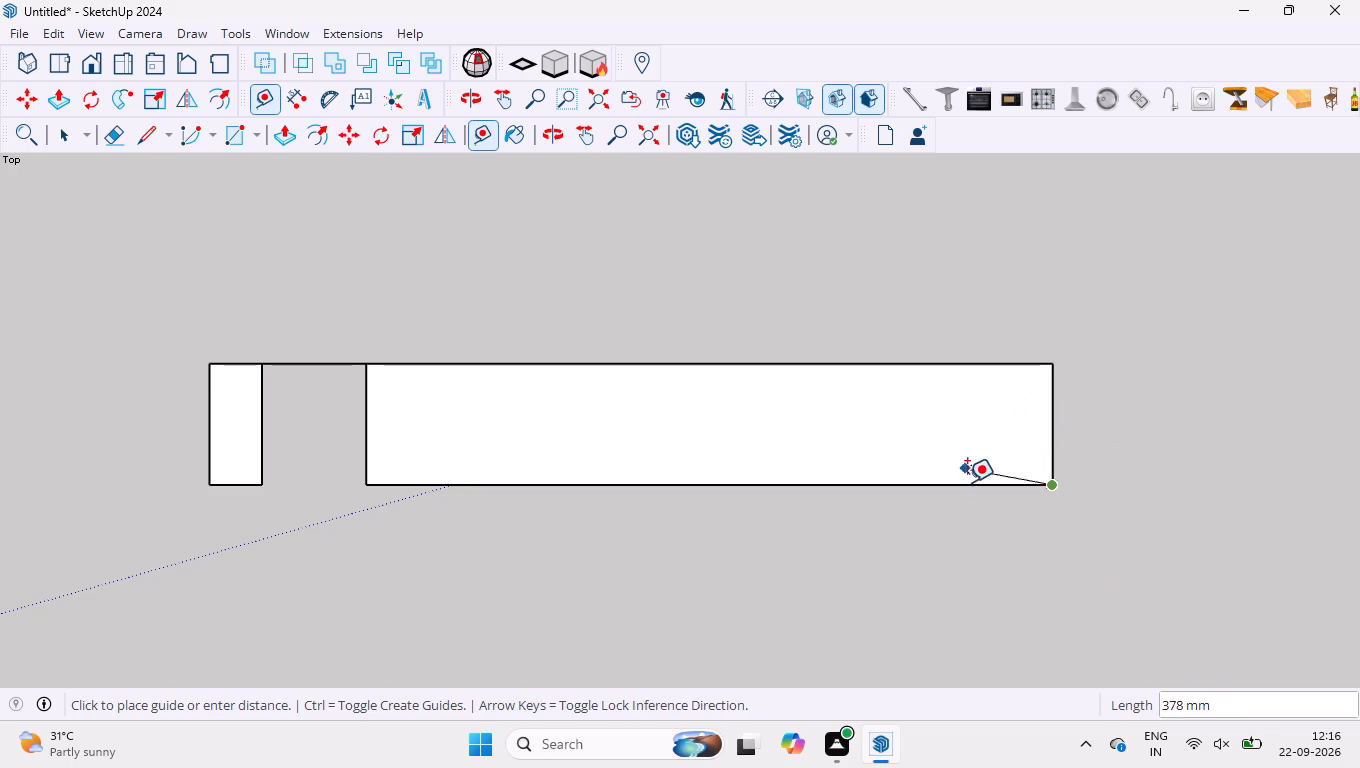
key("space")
Place a horizontal guide 380 mm above the large rectangle's bottom edge.
key("t")
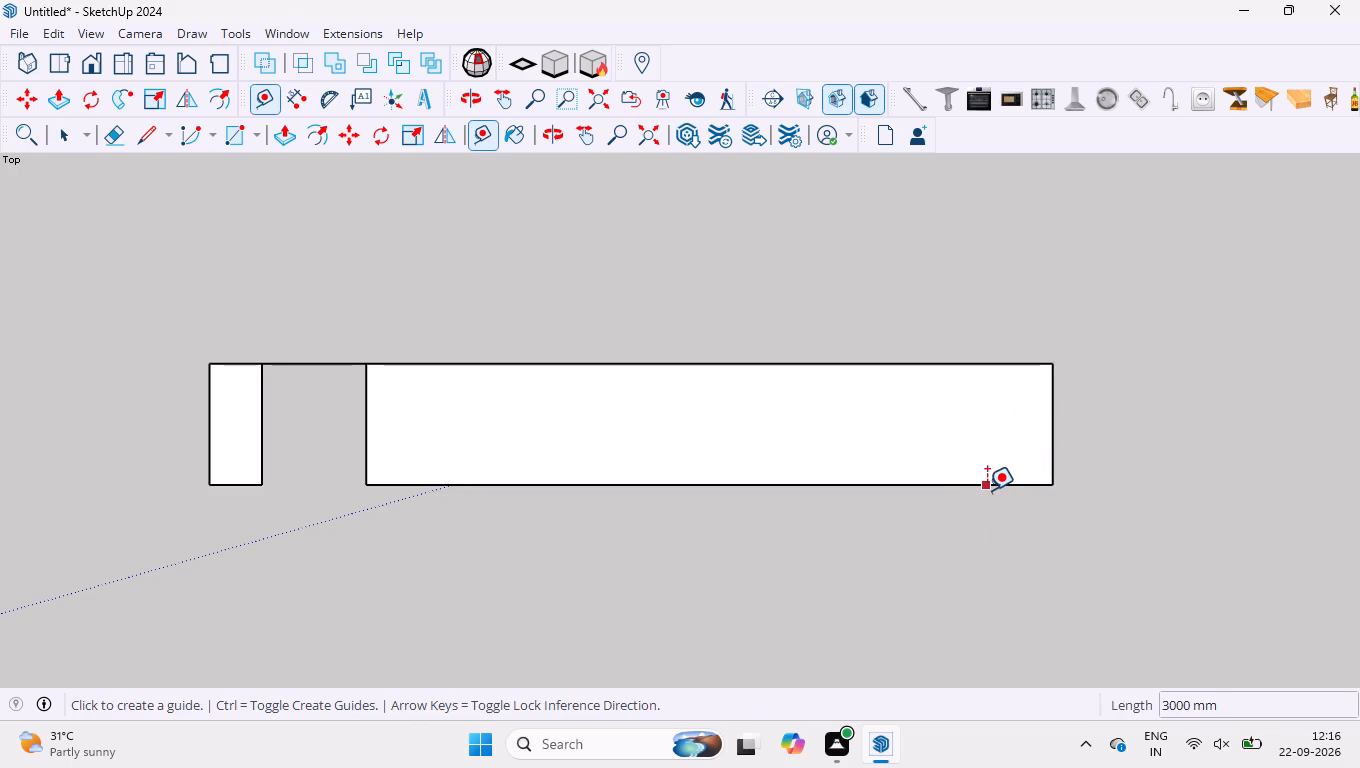
left_click(887, 485)
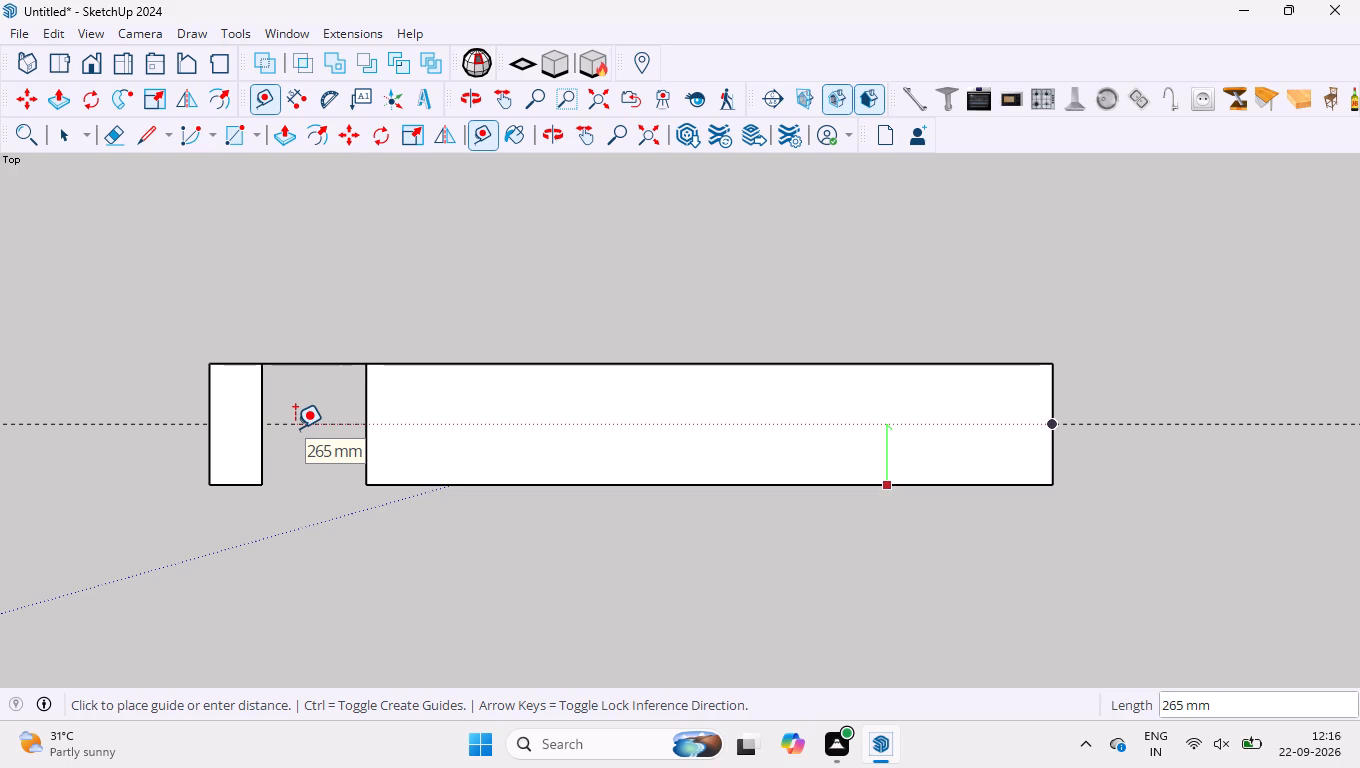
type("38-")
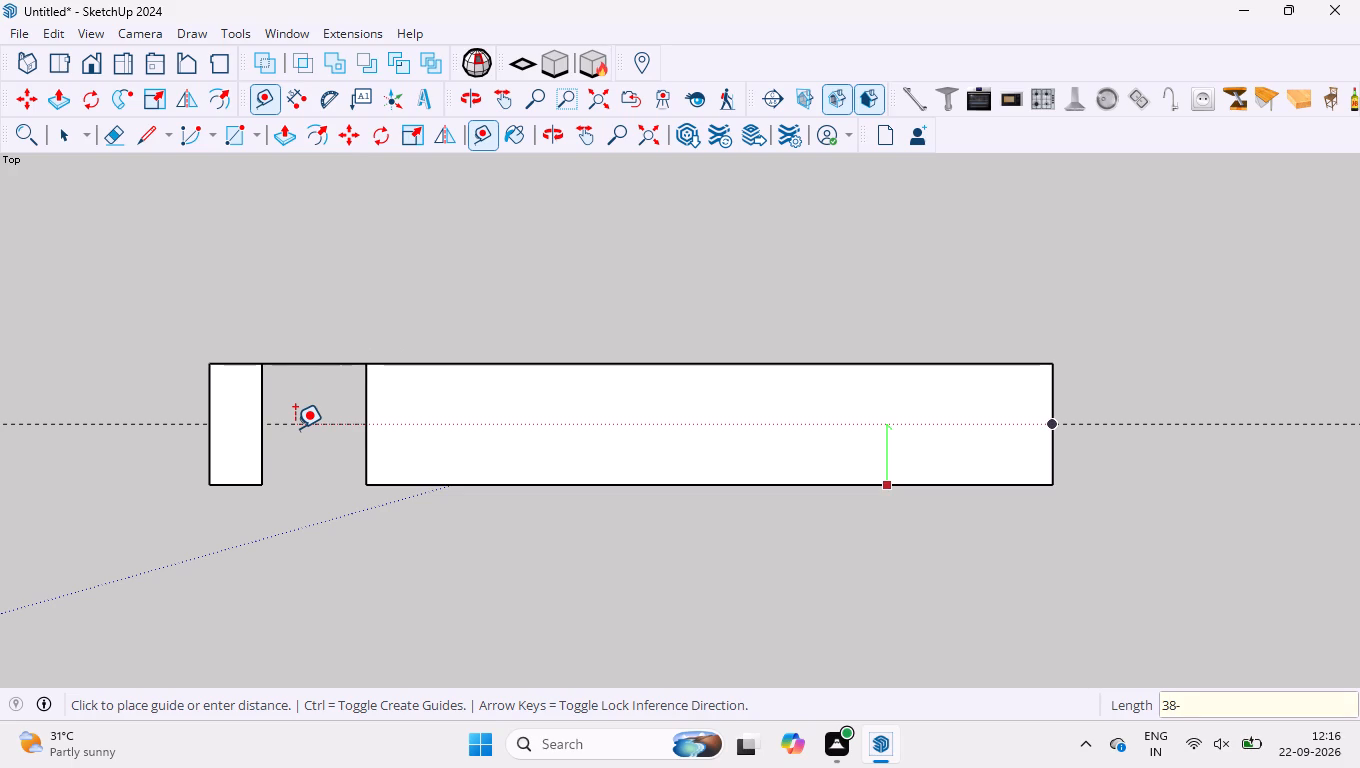
key("BackSpace")
key("0")
key("Return")
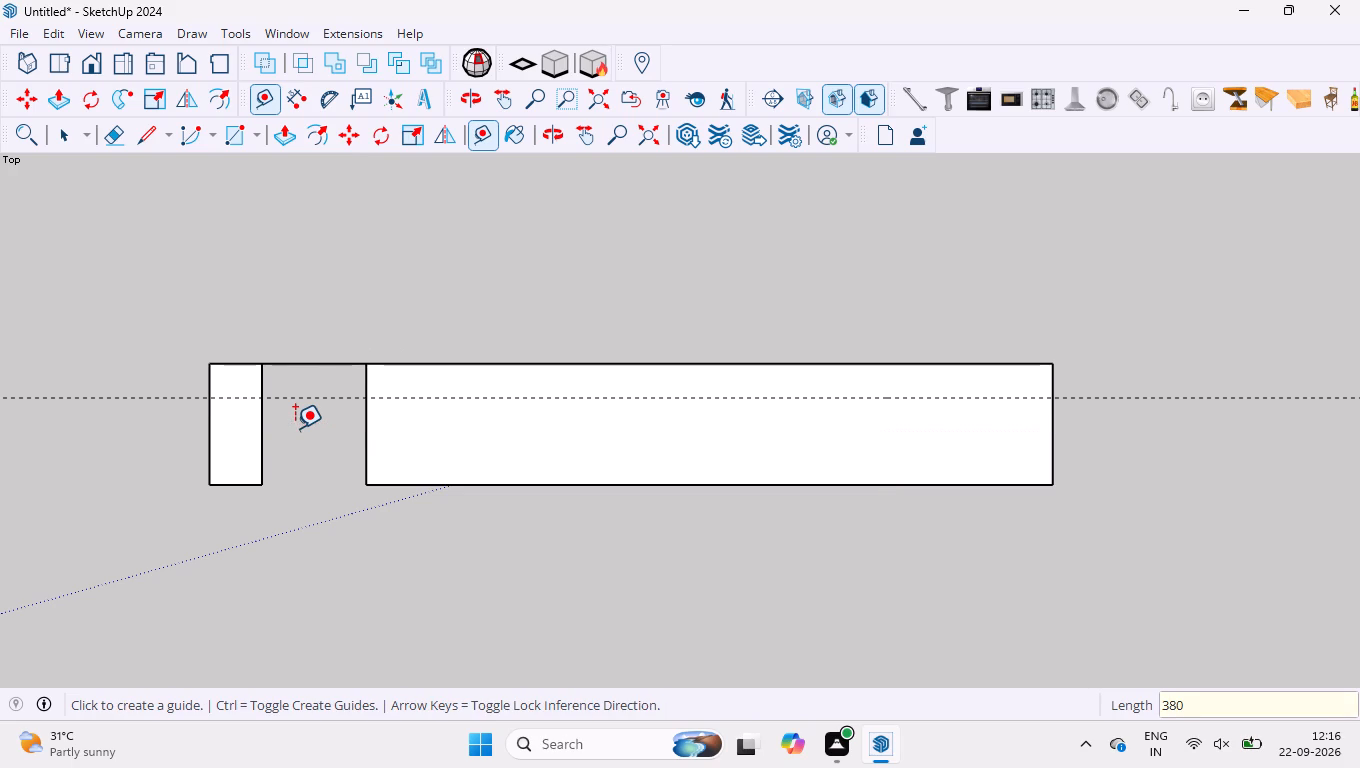
Draw a line about 3455 mm long along the guide, from the large rectangle's right edge to the small rectangle's inner edge.
key("l")
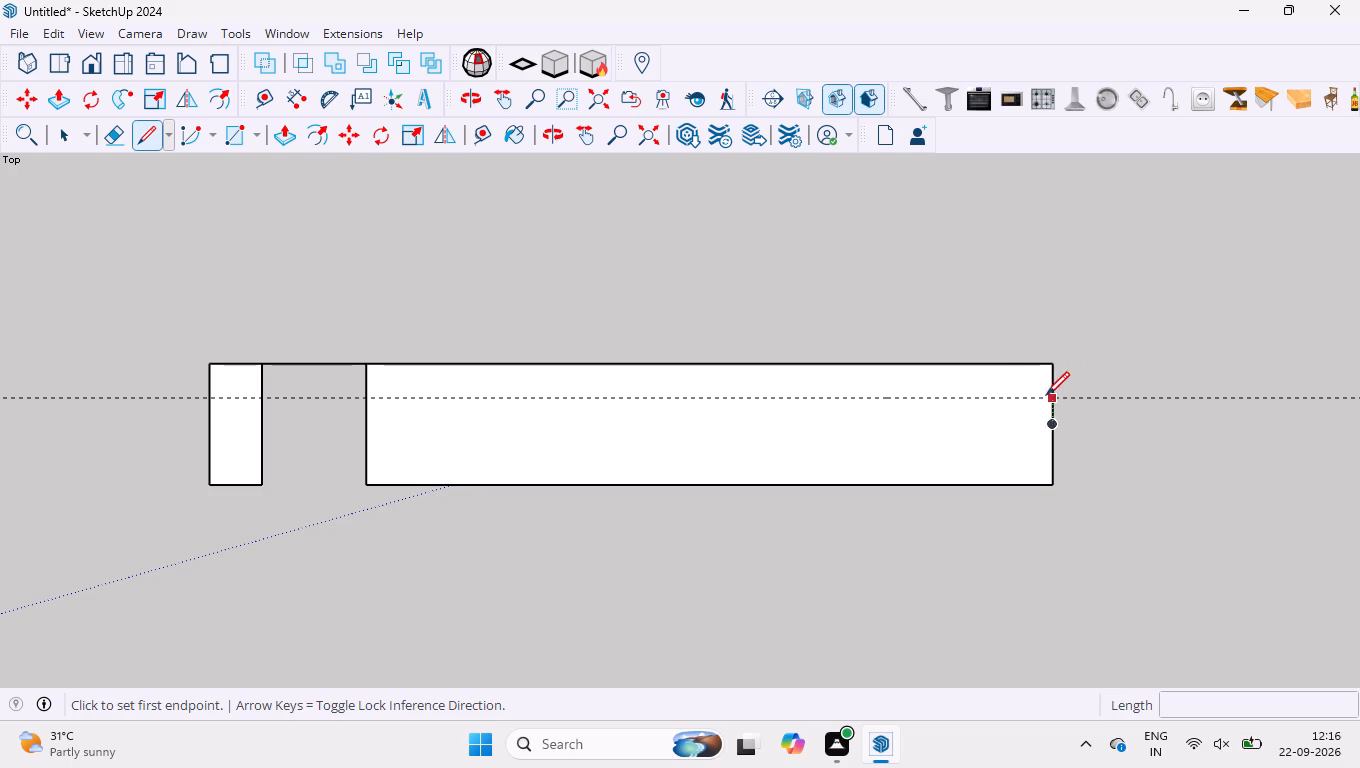
left_click(1054, 400)
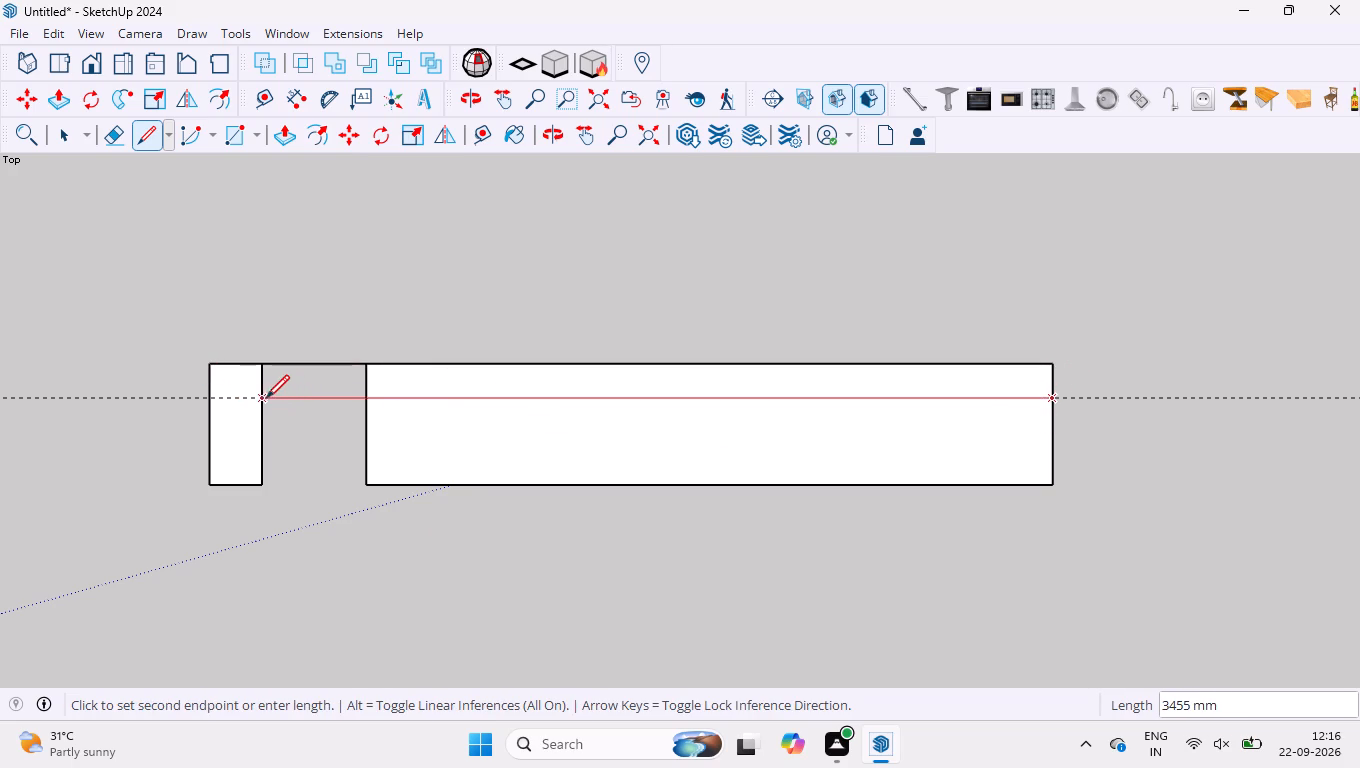
left_click(261, 398)
key("Return")
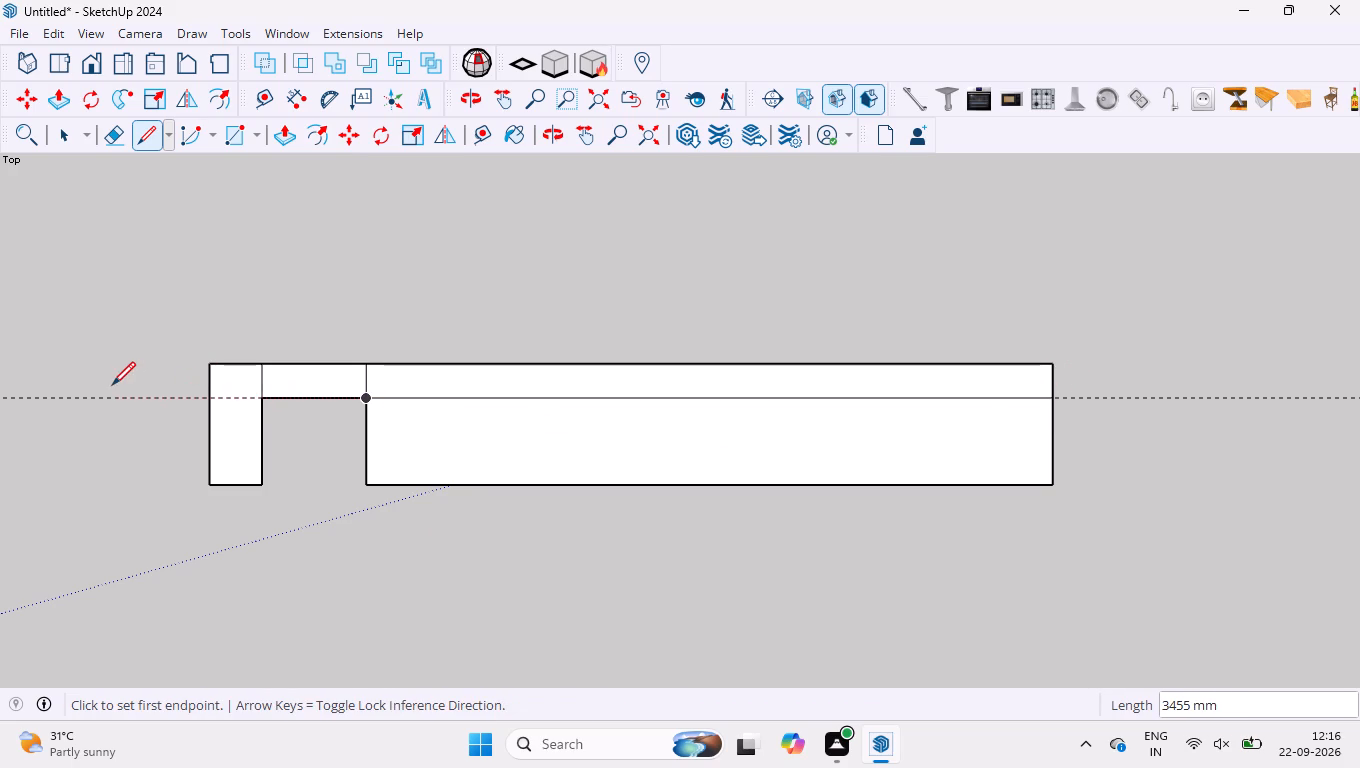
key("space")
Delete the horizontal construction guide.
left_click(113, 465)
left_click_drag(119, 403, 95, 310)
key("BackSpace")
key("Delete")
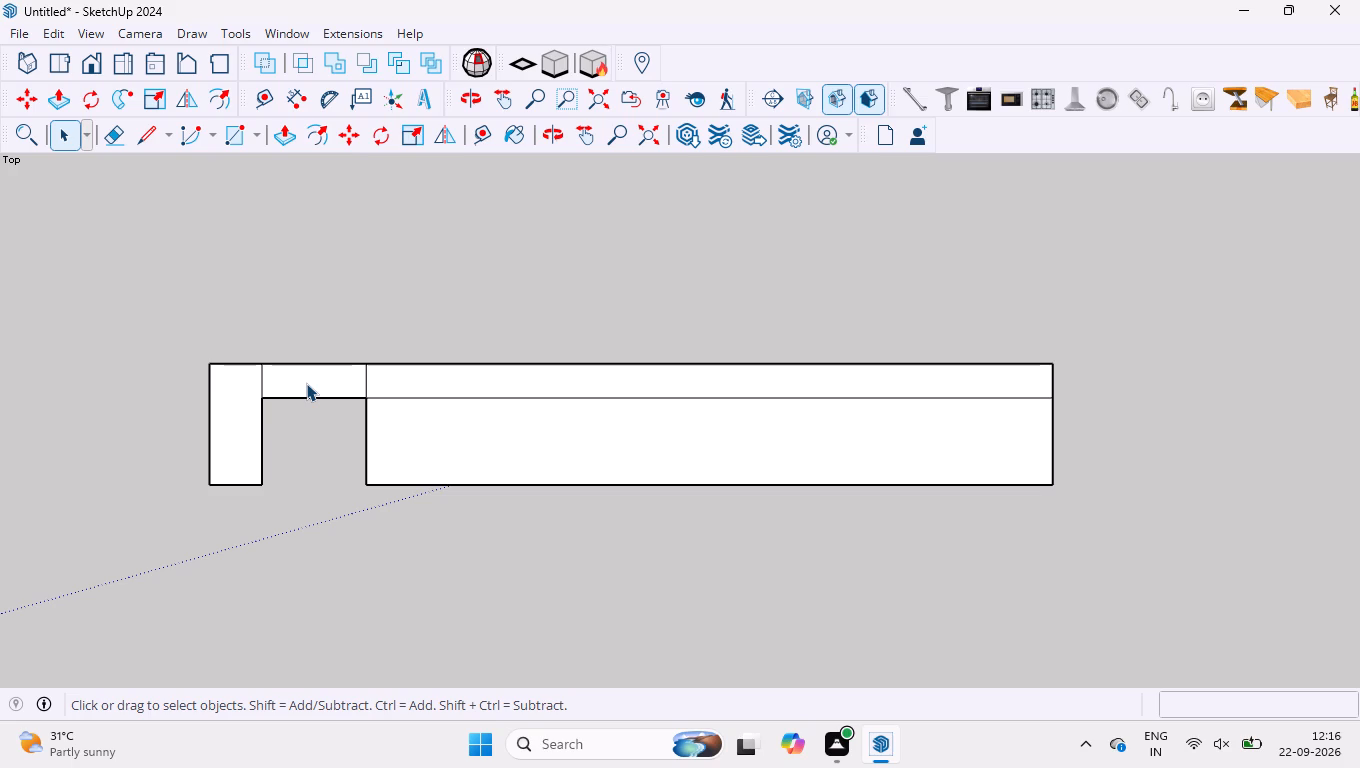
Examine the plan's corners, dividing lines and connected faces at both ends of the outline.
scroll(312, 391, "up", 10)
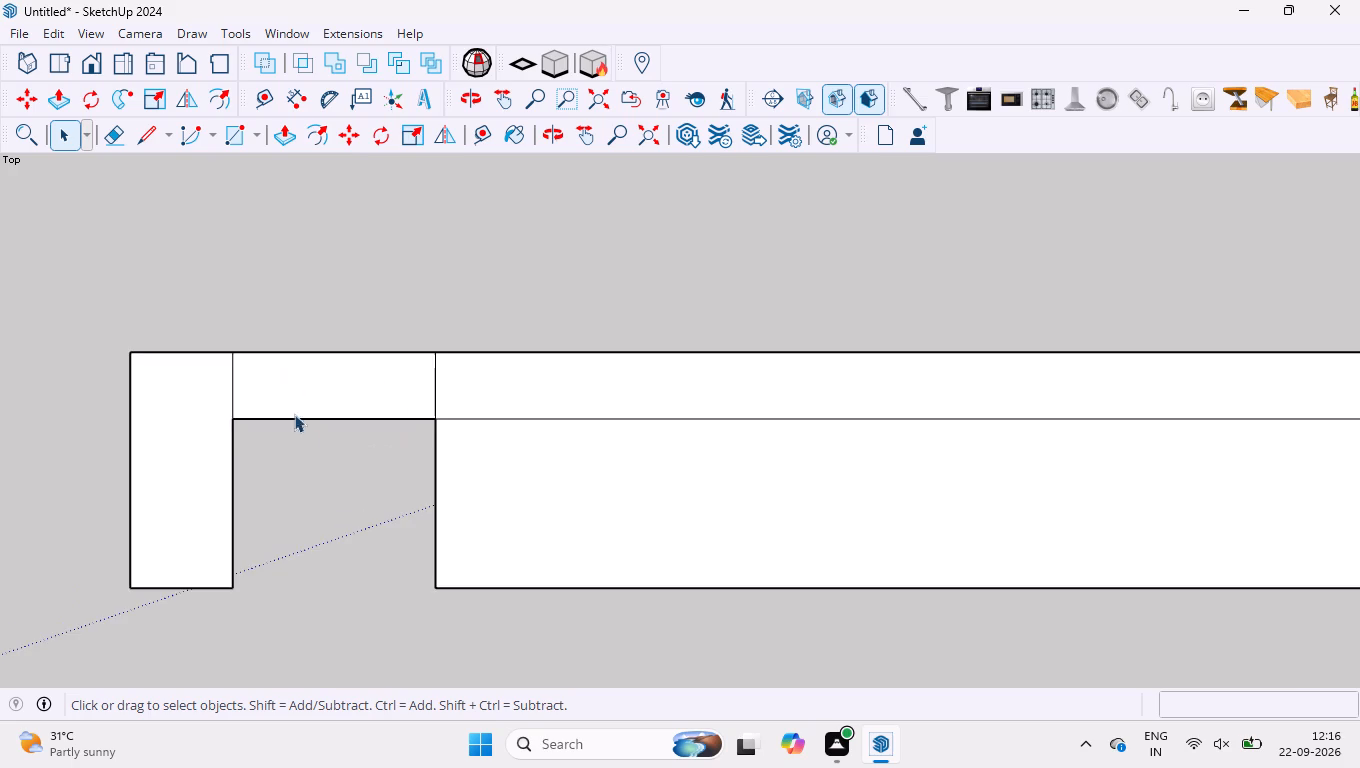
scroll(320, 444, "up", 1)
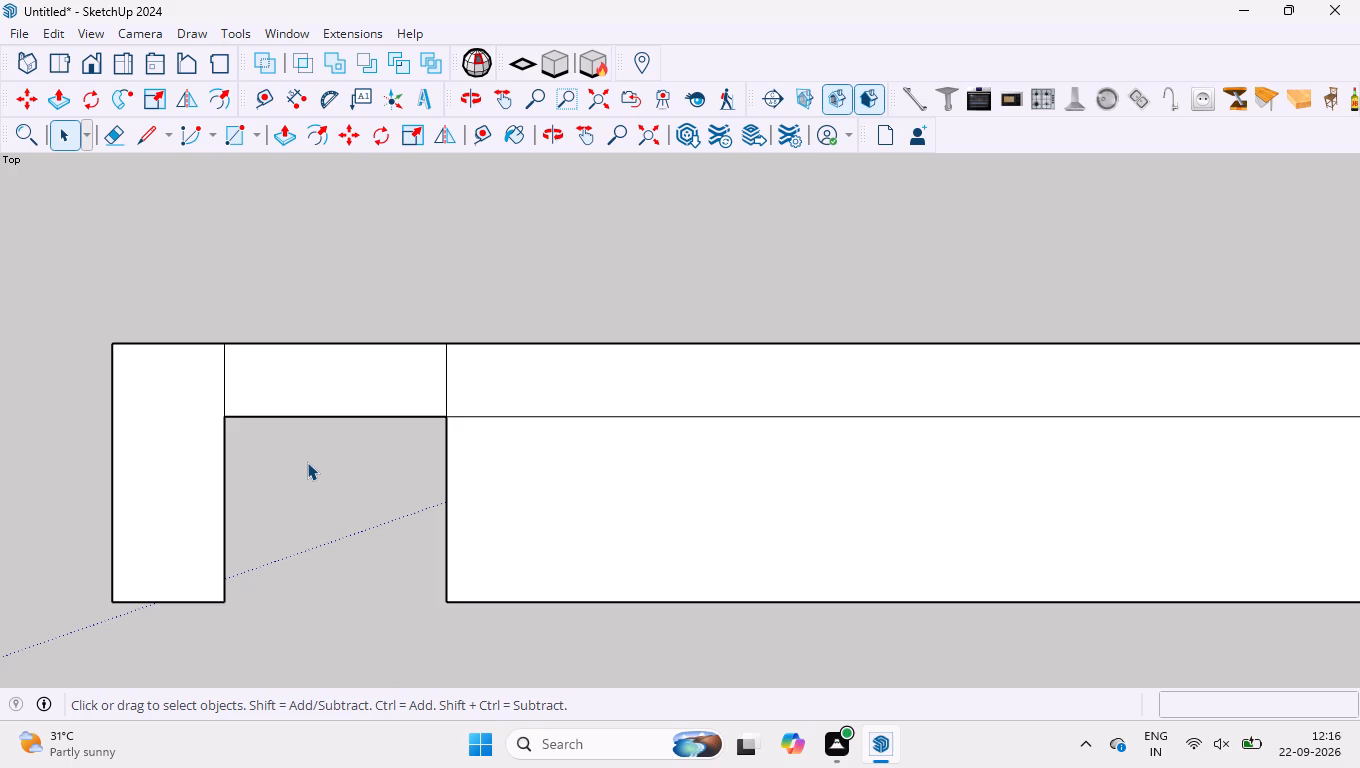
scroll(263, 523, "down", 9)
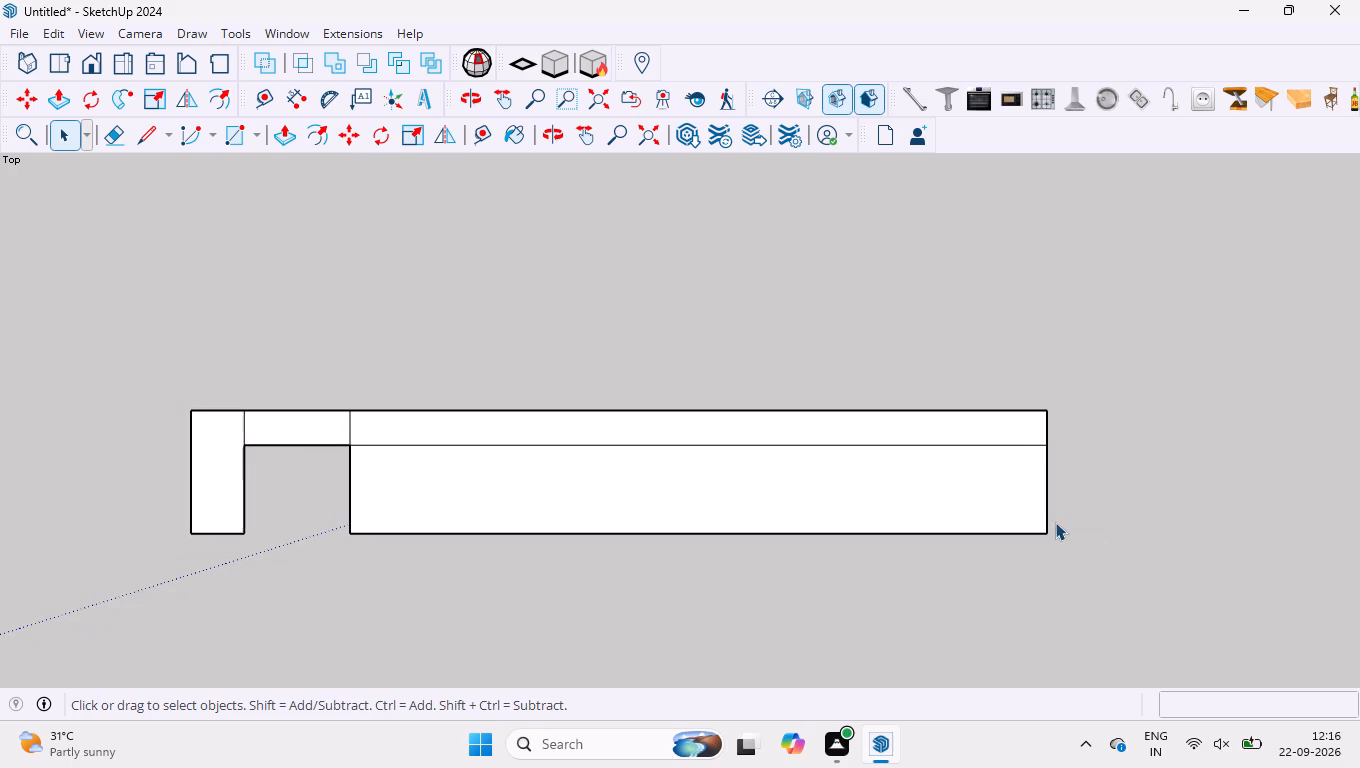
scroll(1015, 442, "up", 2)
scroll(890, 380, "down", 3)
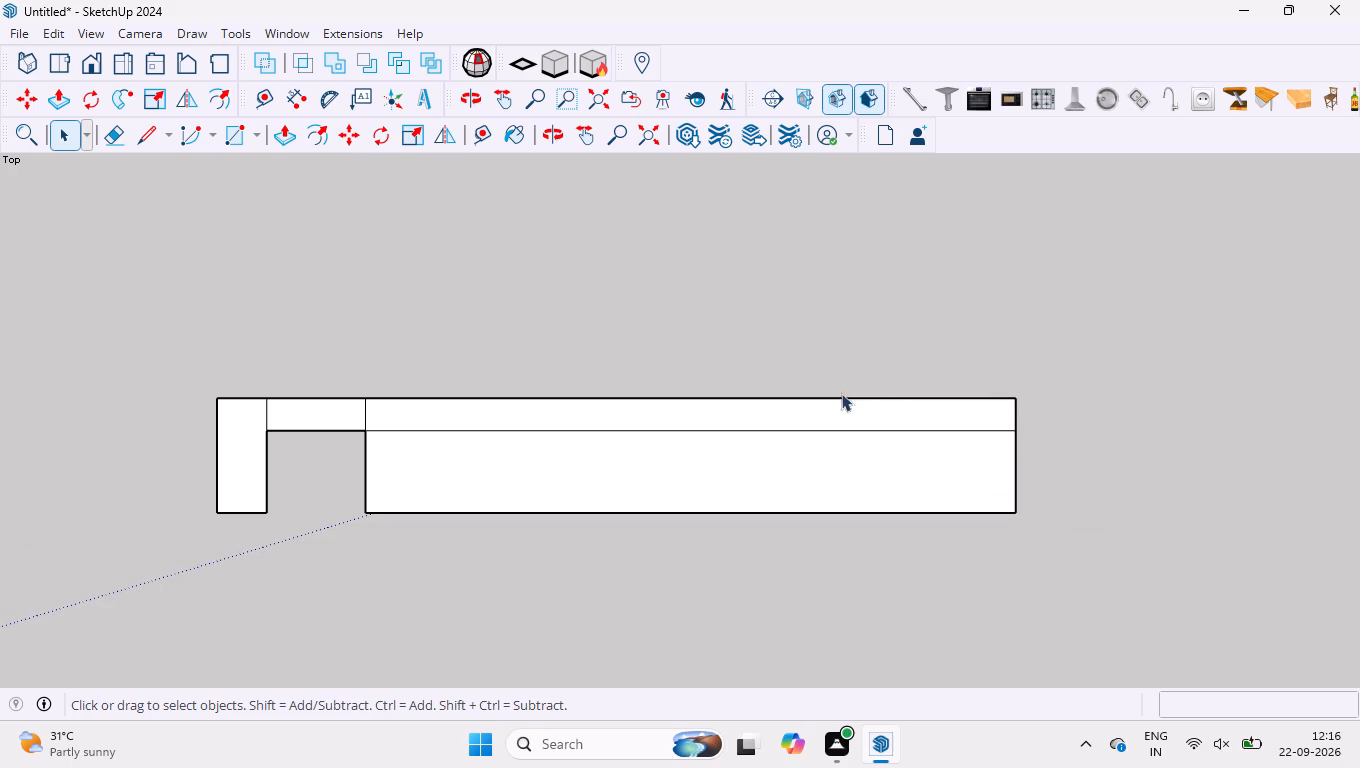
scroll(403, 441, "up", 2)
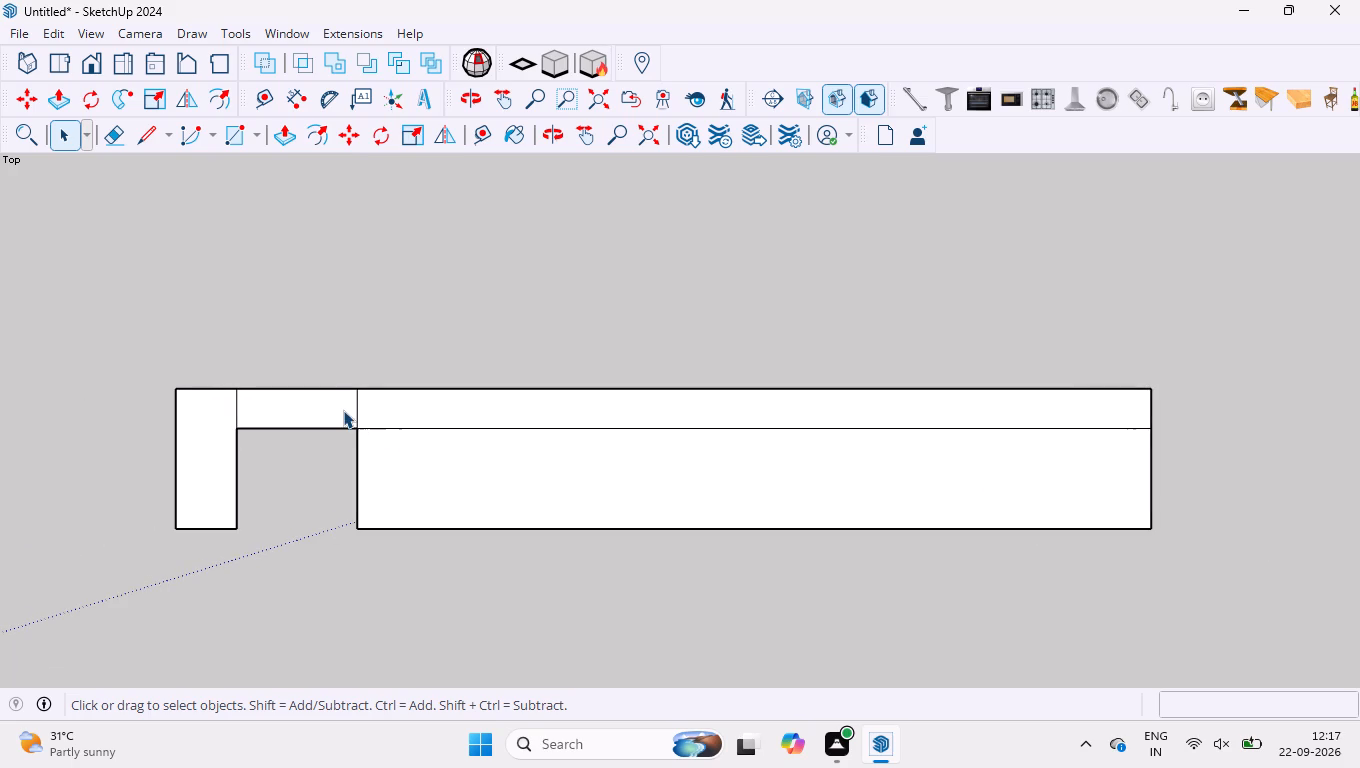
scroll(343, 410, "up", 1)
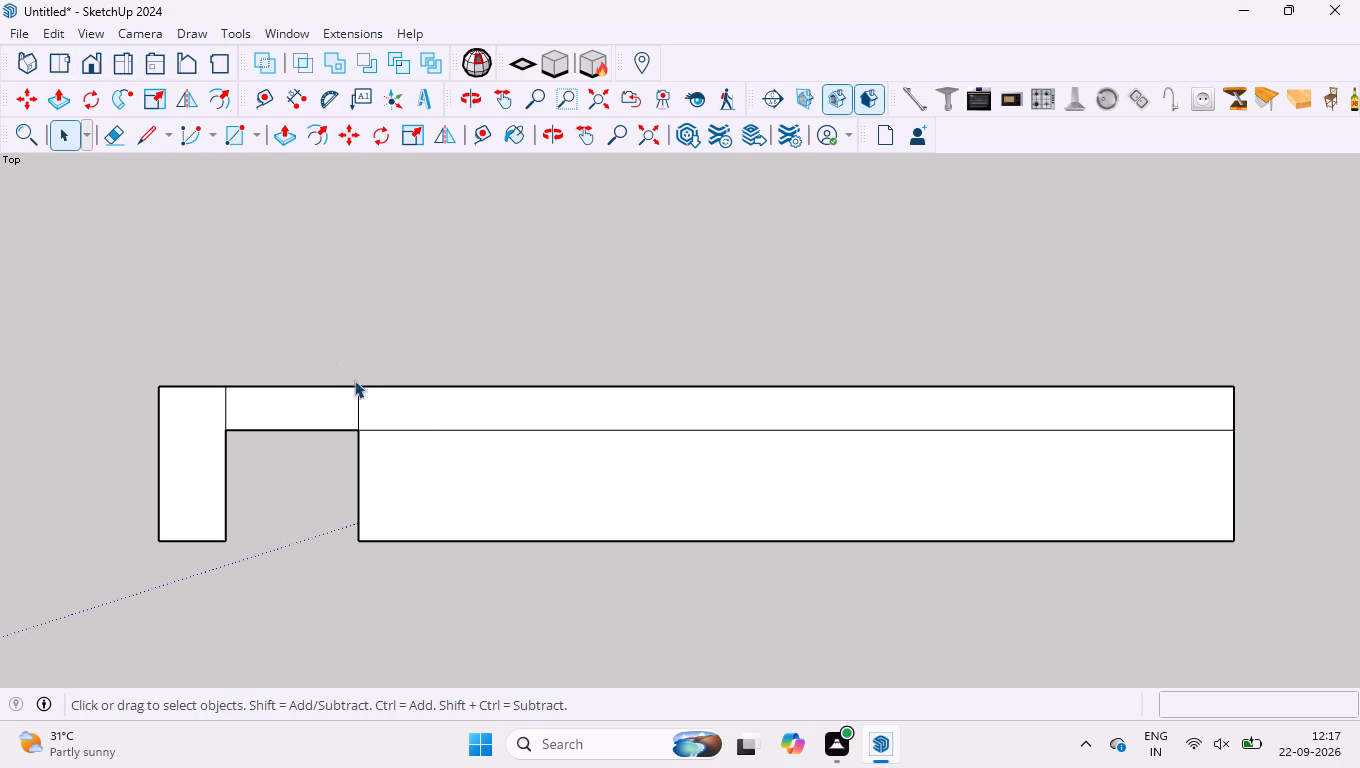
triple_click(446, 408)
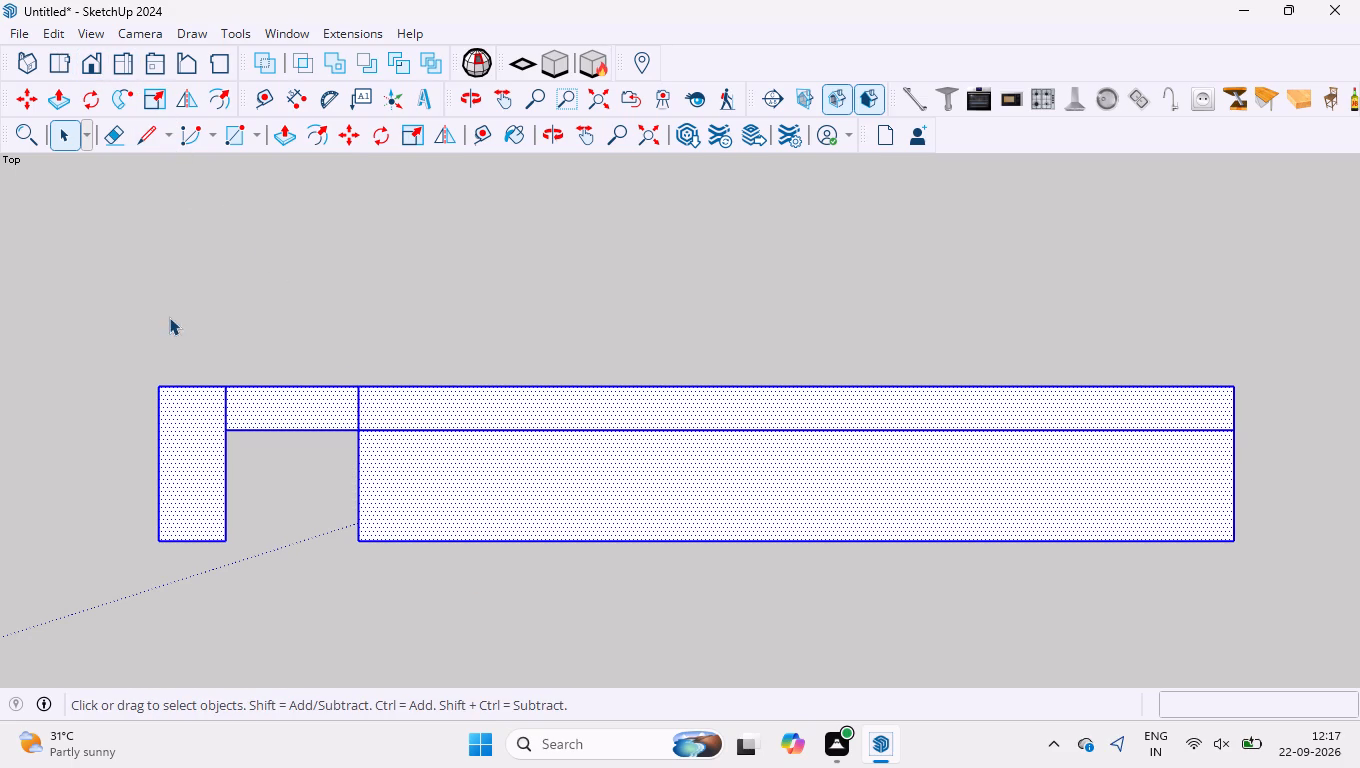
left_click(401, 283)
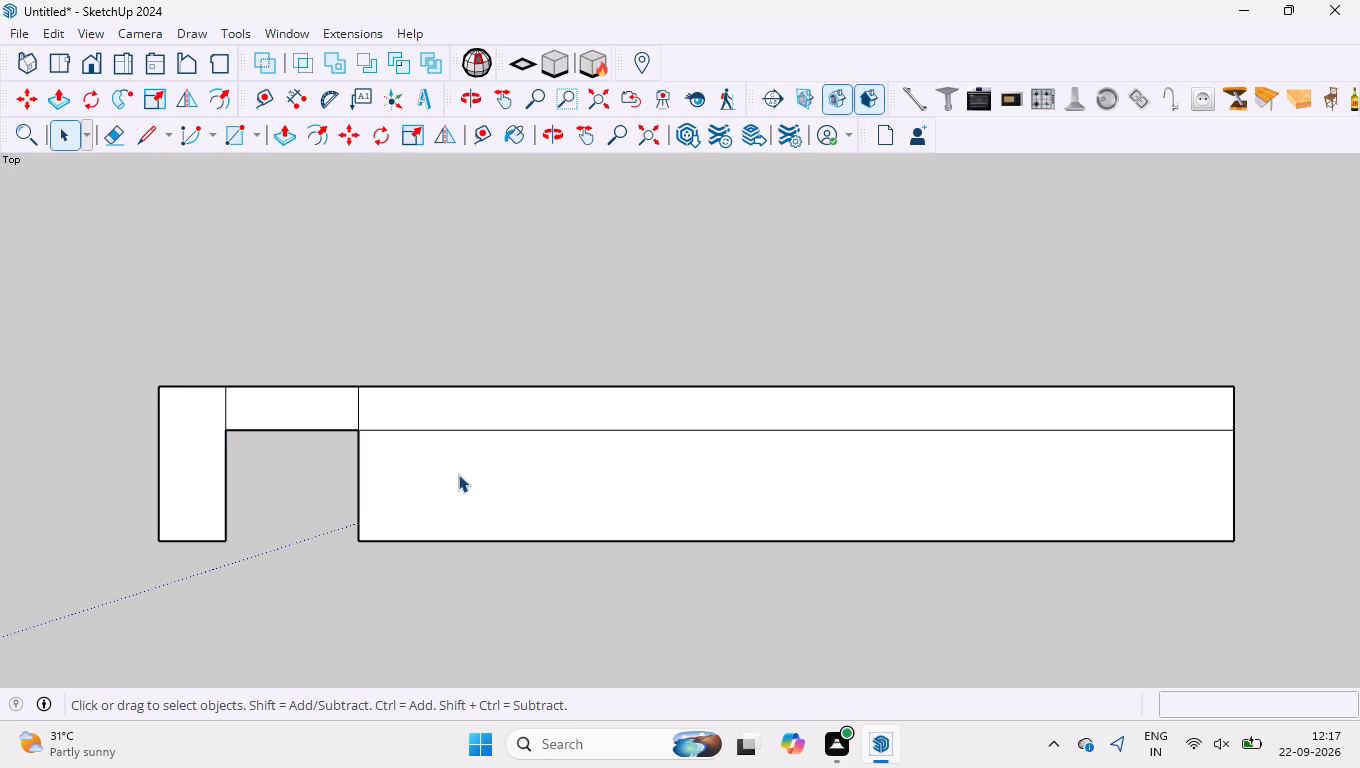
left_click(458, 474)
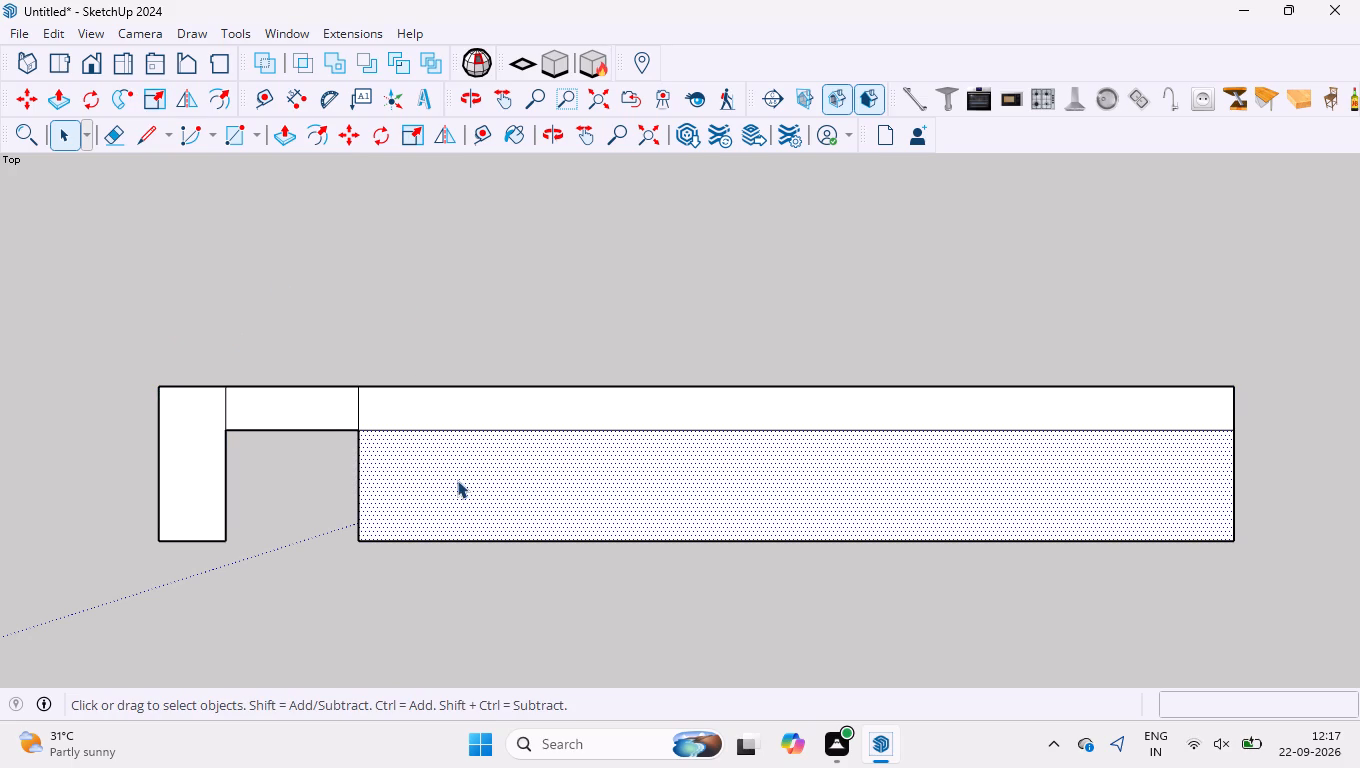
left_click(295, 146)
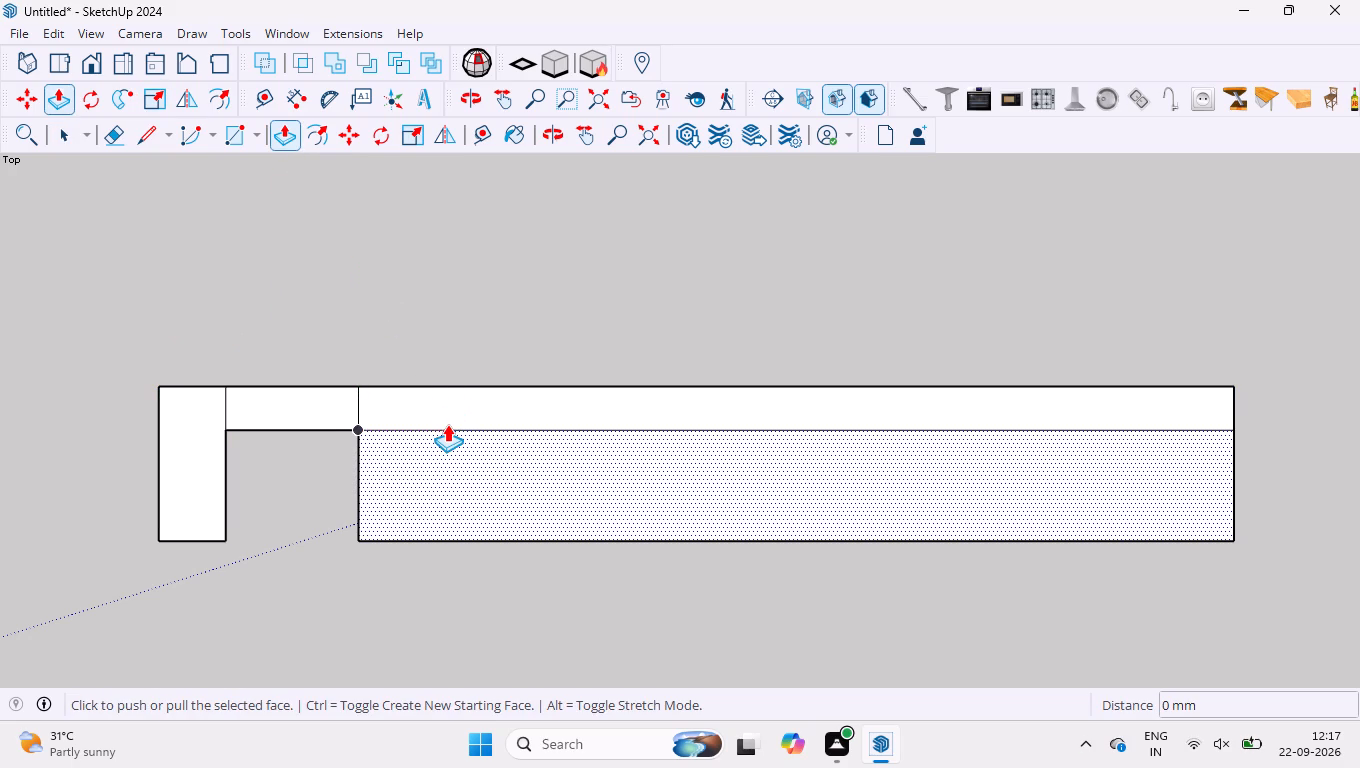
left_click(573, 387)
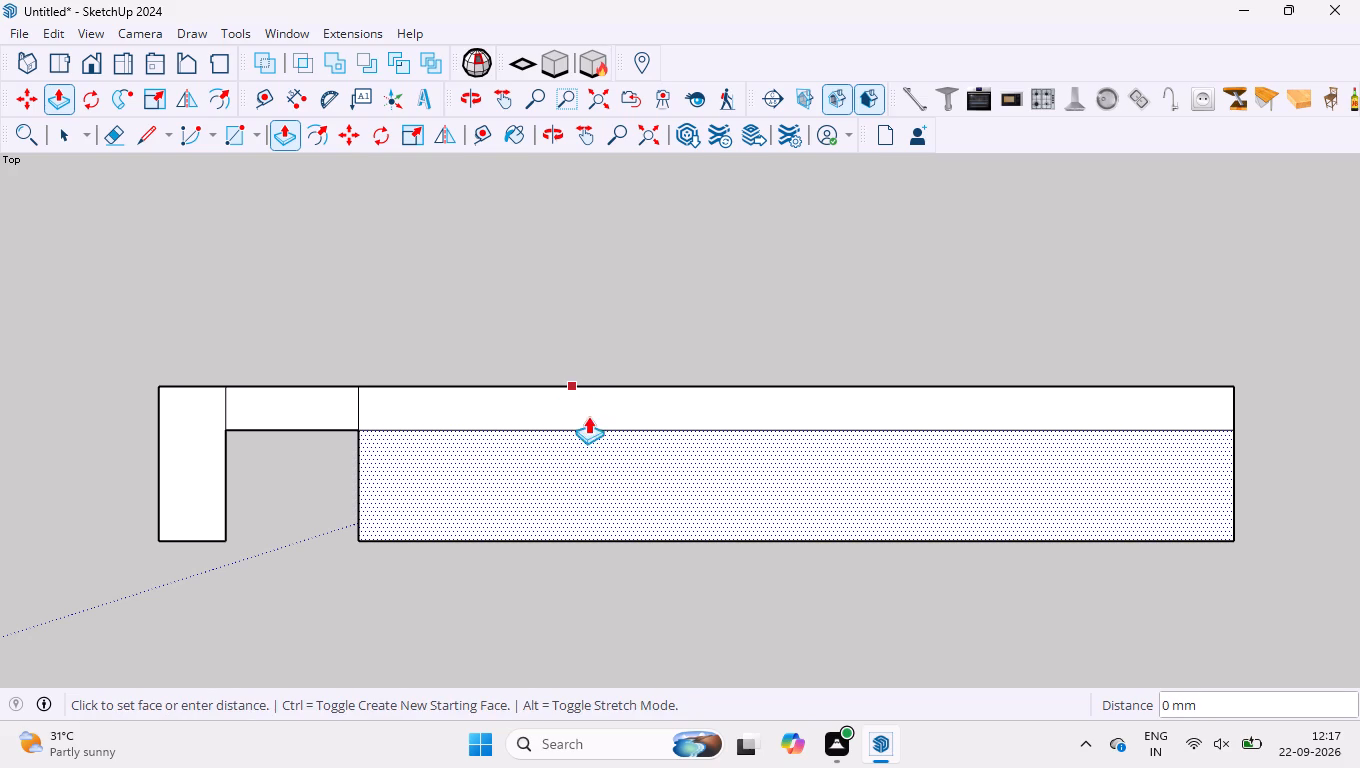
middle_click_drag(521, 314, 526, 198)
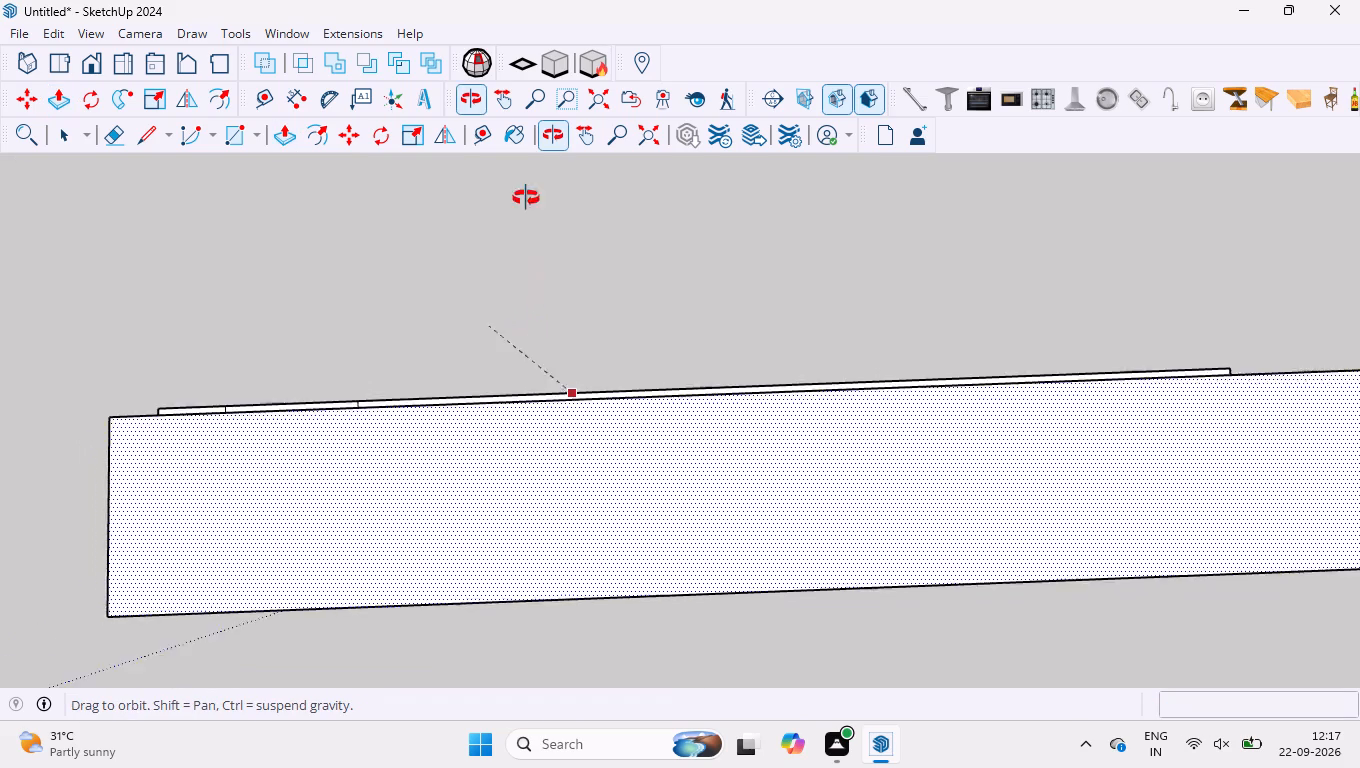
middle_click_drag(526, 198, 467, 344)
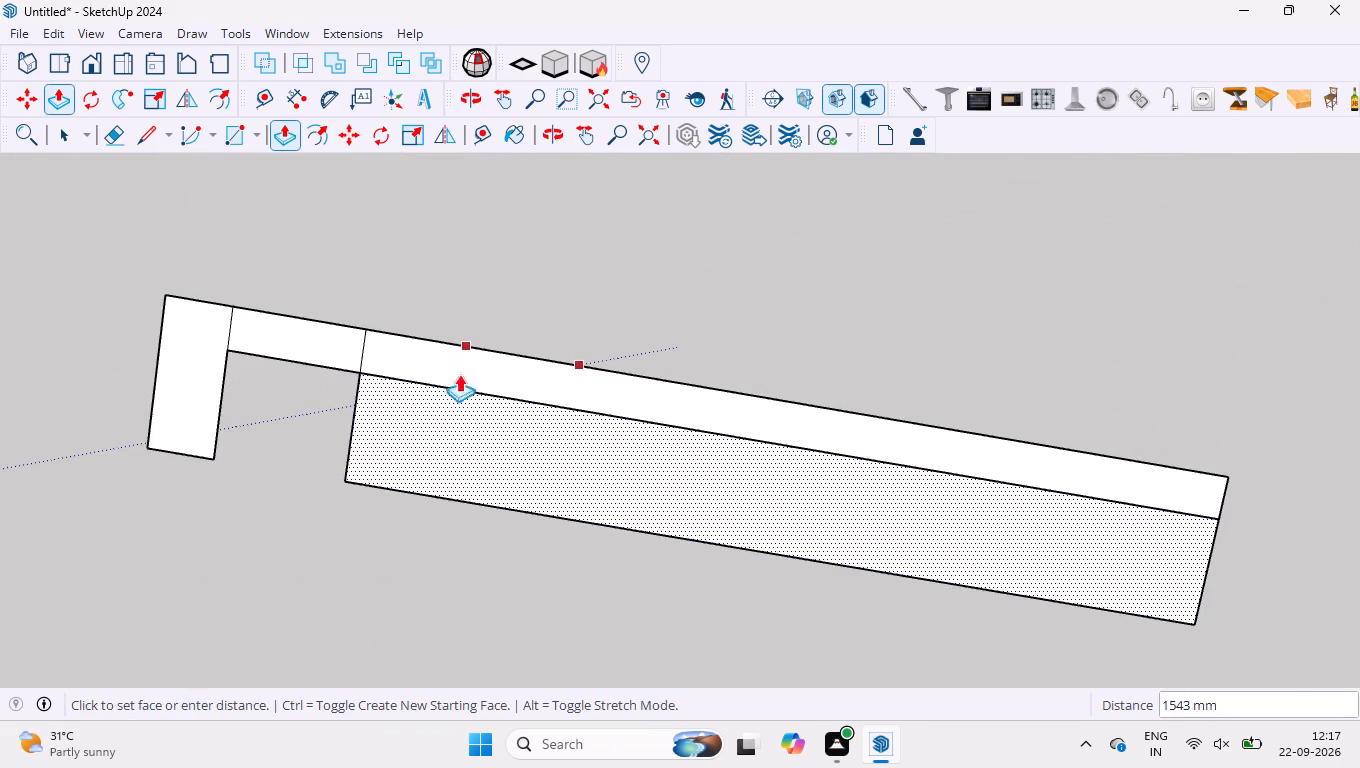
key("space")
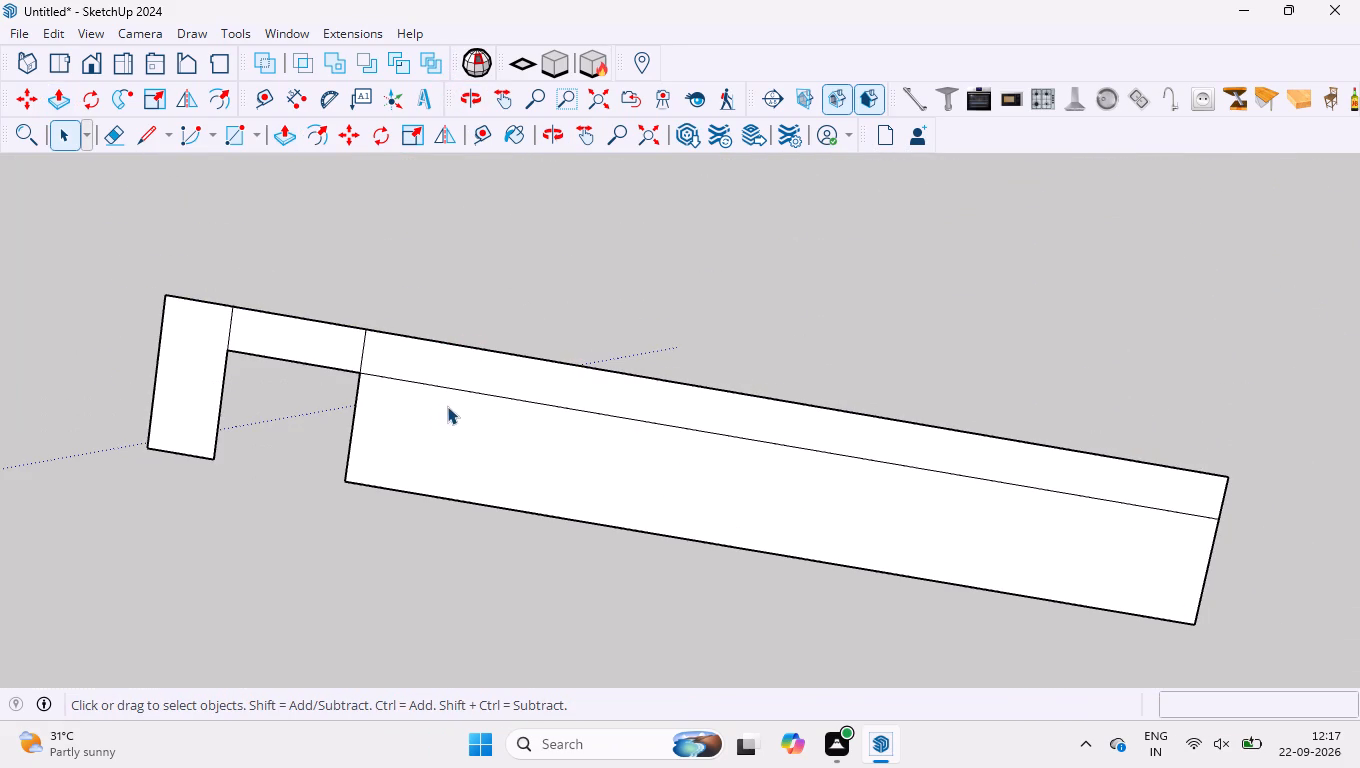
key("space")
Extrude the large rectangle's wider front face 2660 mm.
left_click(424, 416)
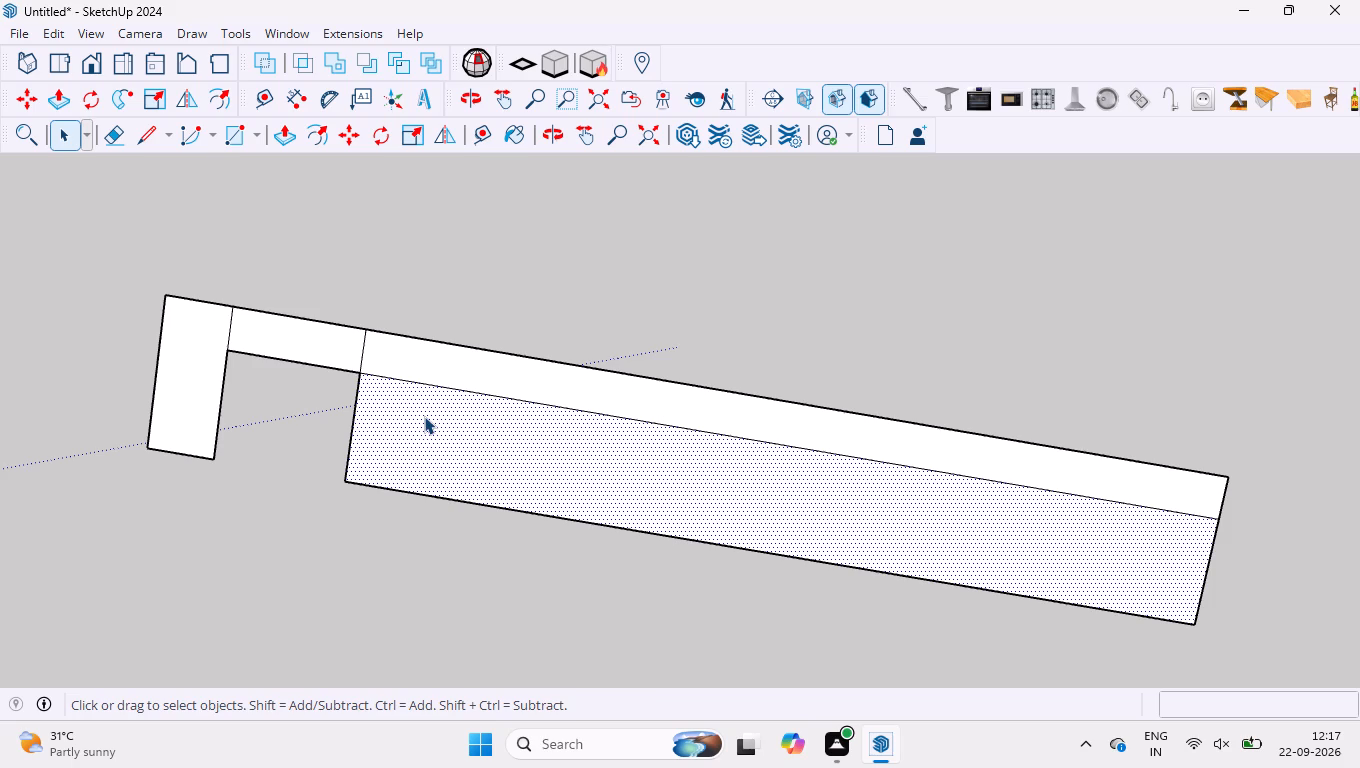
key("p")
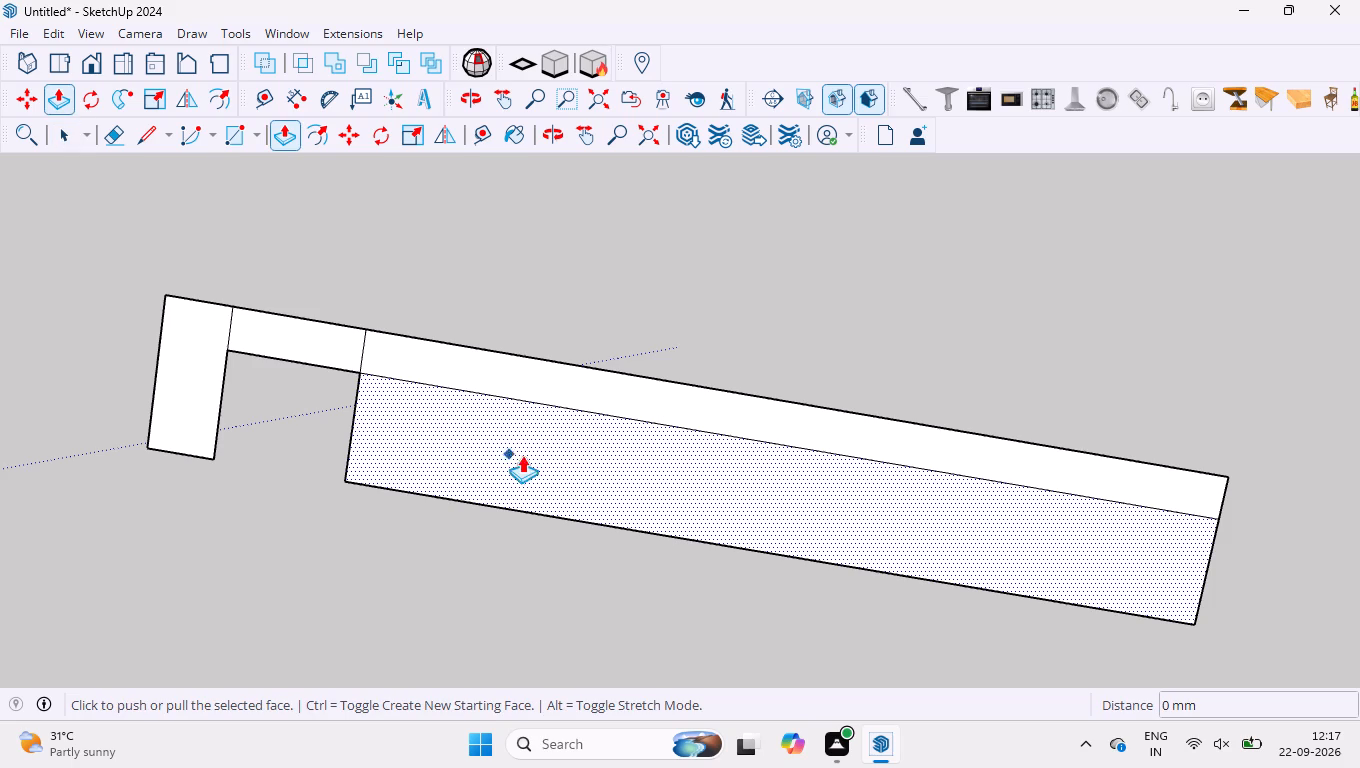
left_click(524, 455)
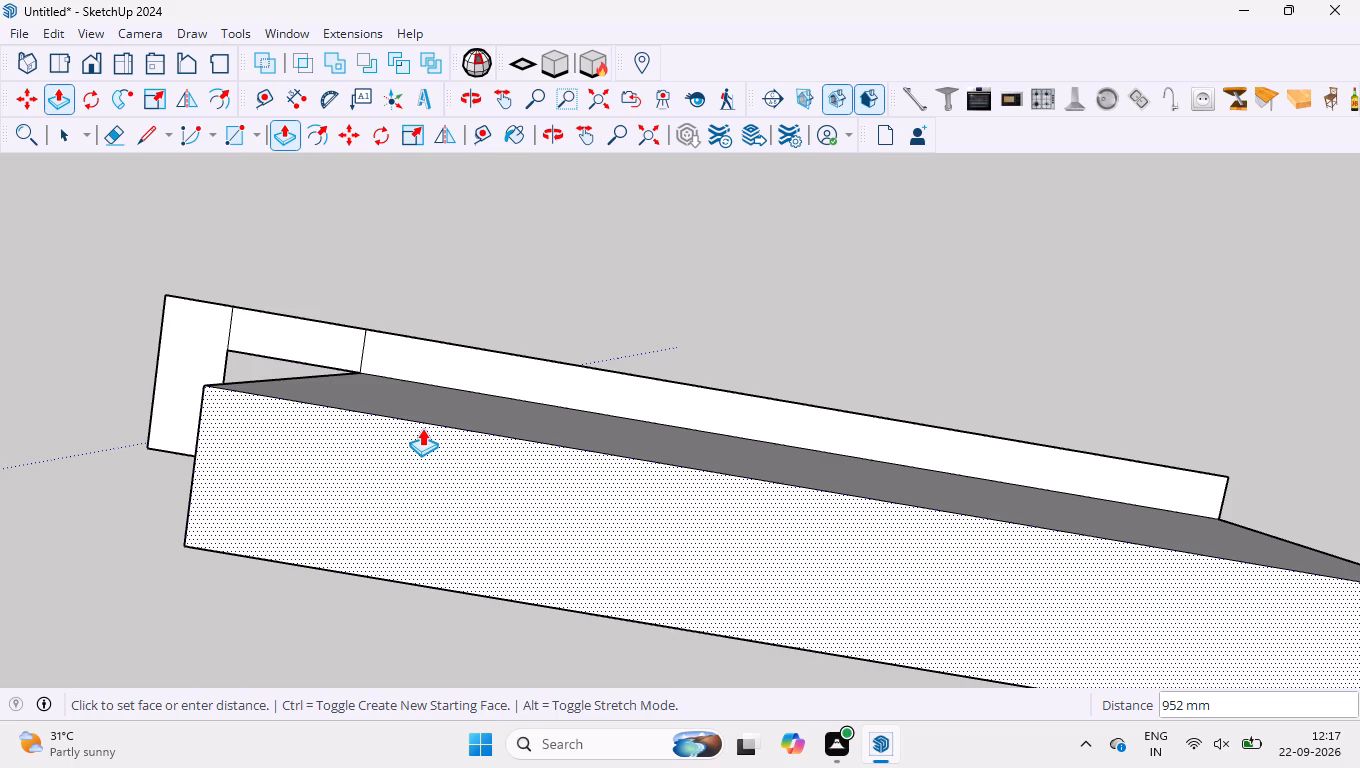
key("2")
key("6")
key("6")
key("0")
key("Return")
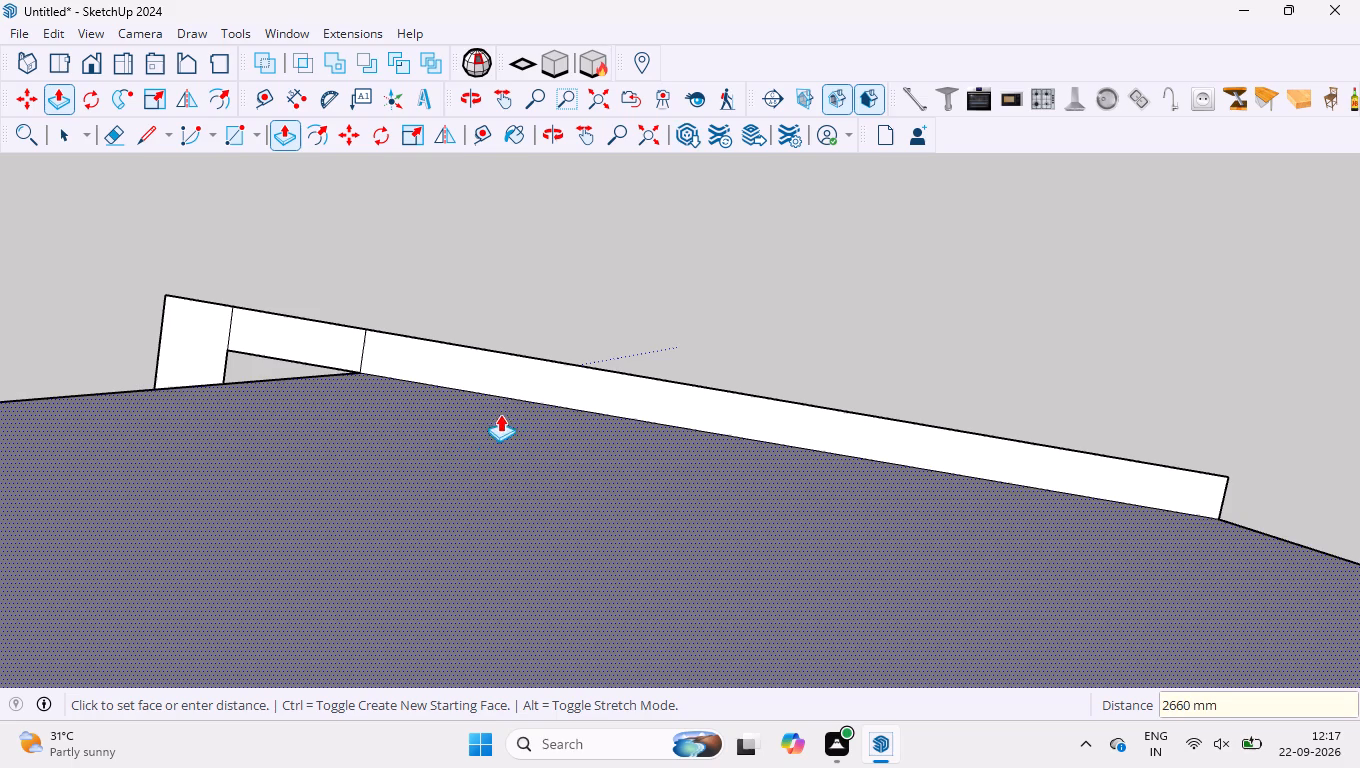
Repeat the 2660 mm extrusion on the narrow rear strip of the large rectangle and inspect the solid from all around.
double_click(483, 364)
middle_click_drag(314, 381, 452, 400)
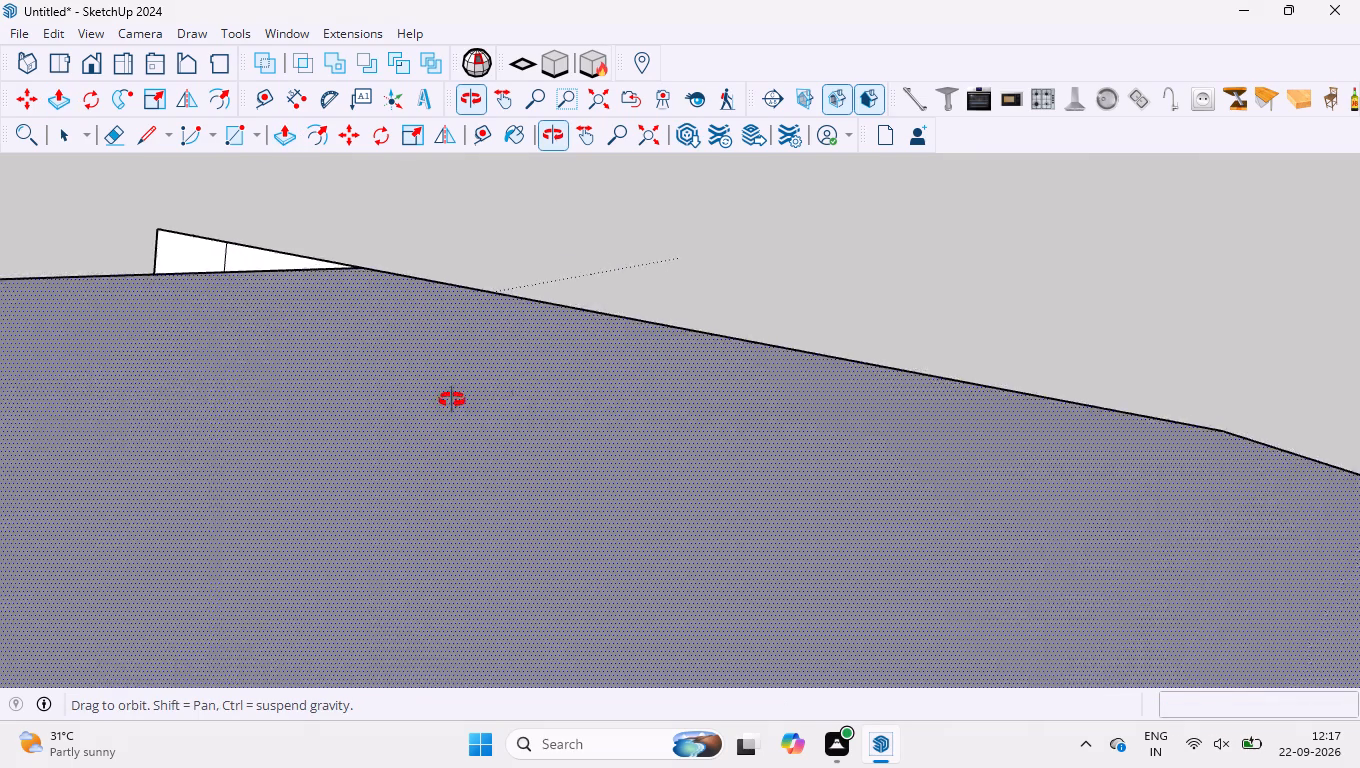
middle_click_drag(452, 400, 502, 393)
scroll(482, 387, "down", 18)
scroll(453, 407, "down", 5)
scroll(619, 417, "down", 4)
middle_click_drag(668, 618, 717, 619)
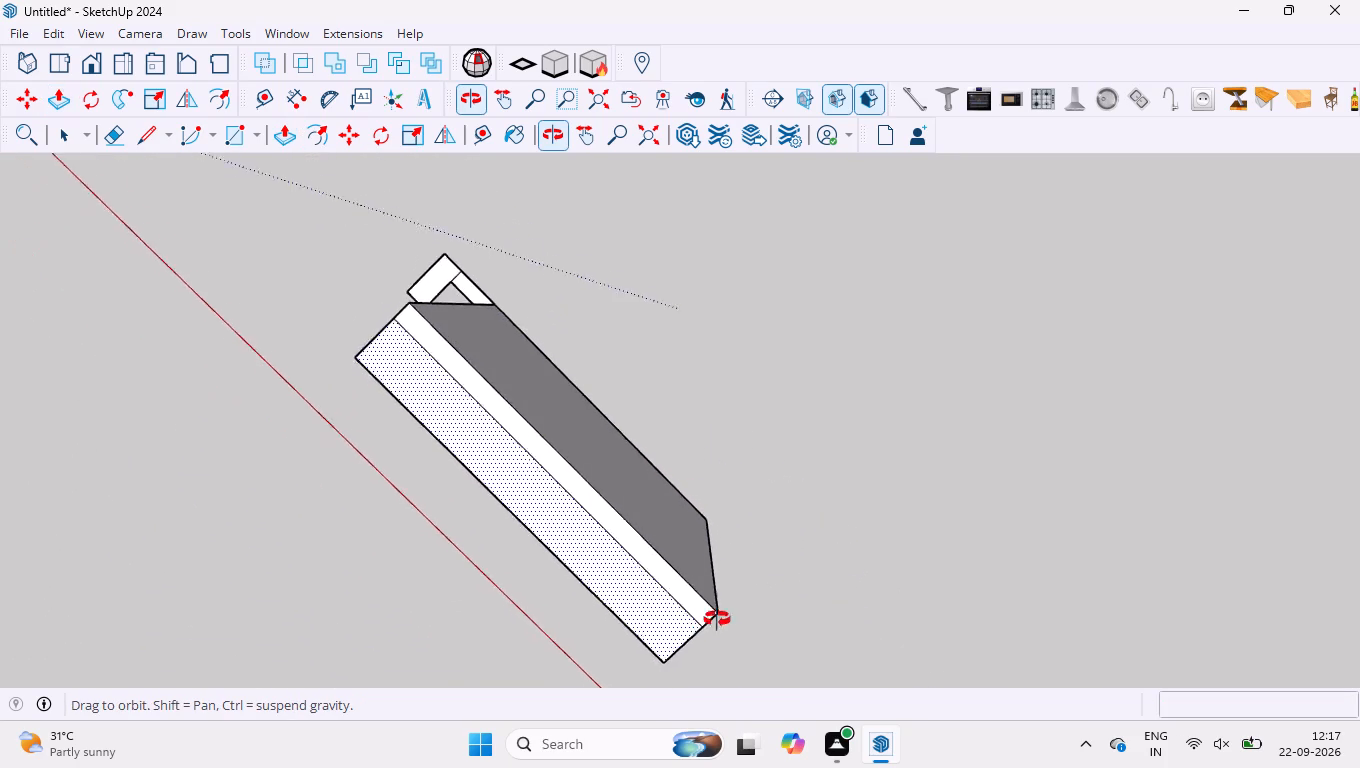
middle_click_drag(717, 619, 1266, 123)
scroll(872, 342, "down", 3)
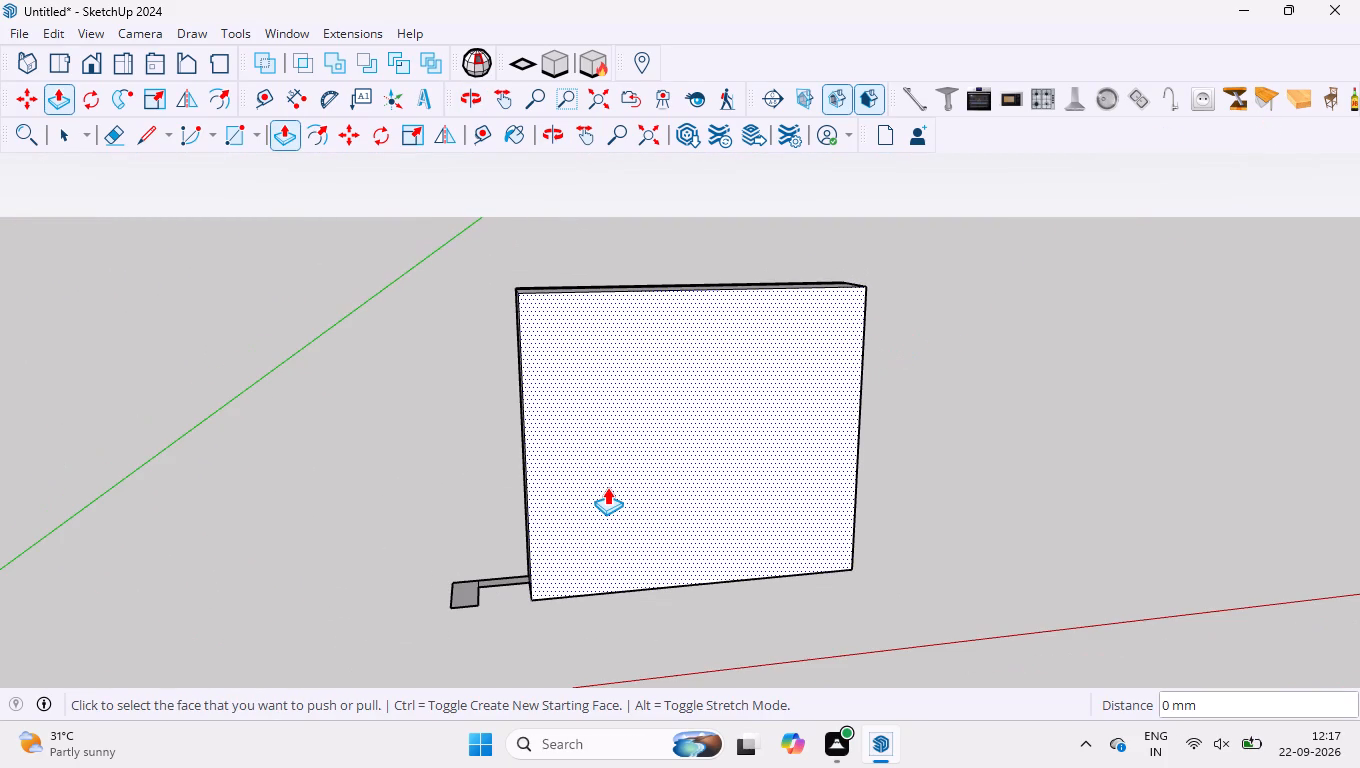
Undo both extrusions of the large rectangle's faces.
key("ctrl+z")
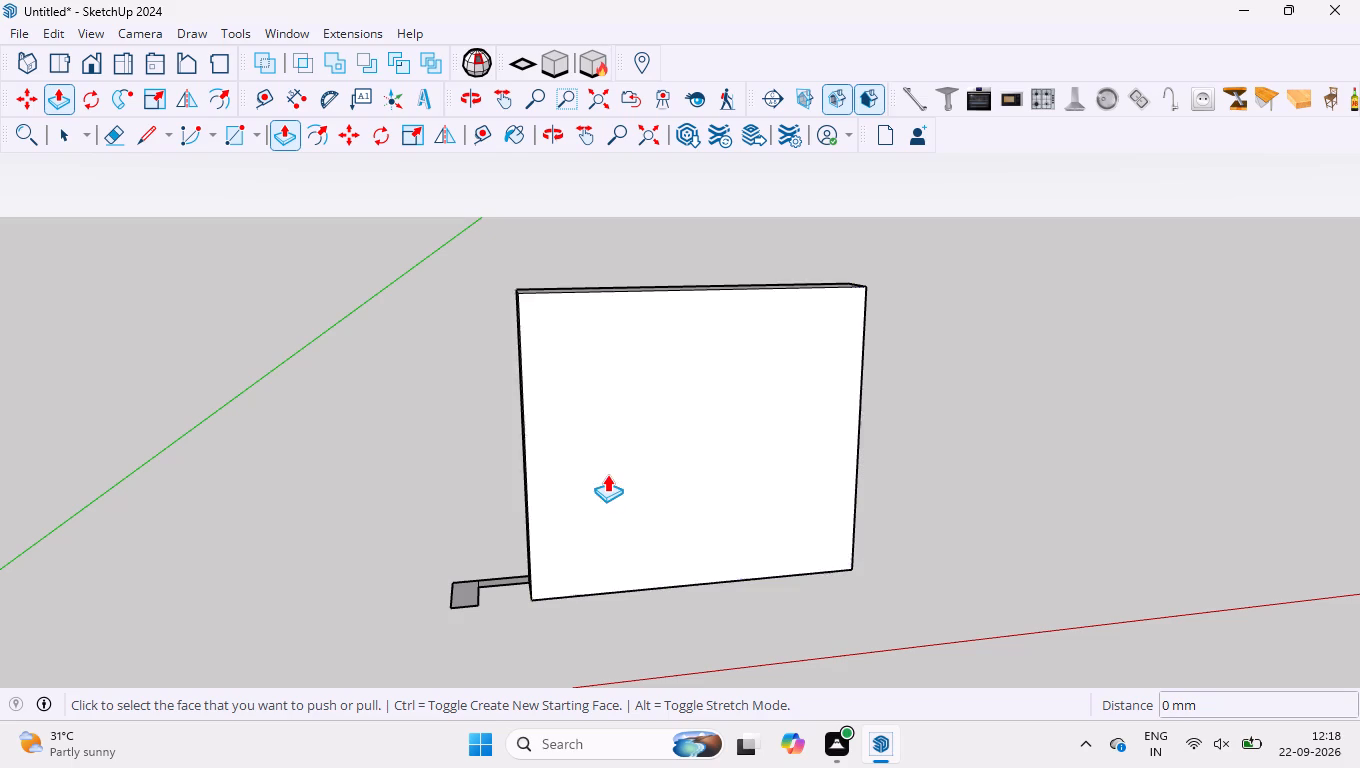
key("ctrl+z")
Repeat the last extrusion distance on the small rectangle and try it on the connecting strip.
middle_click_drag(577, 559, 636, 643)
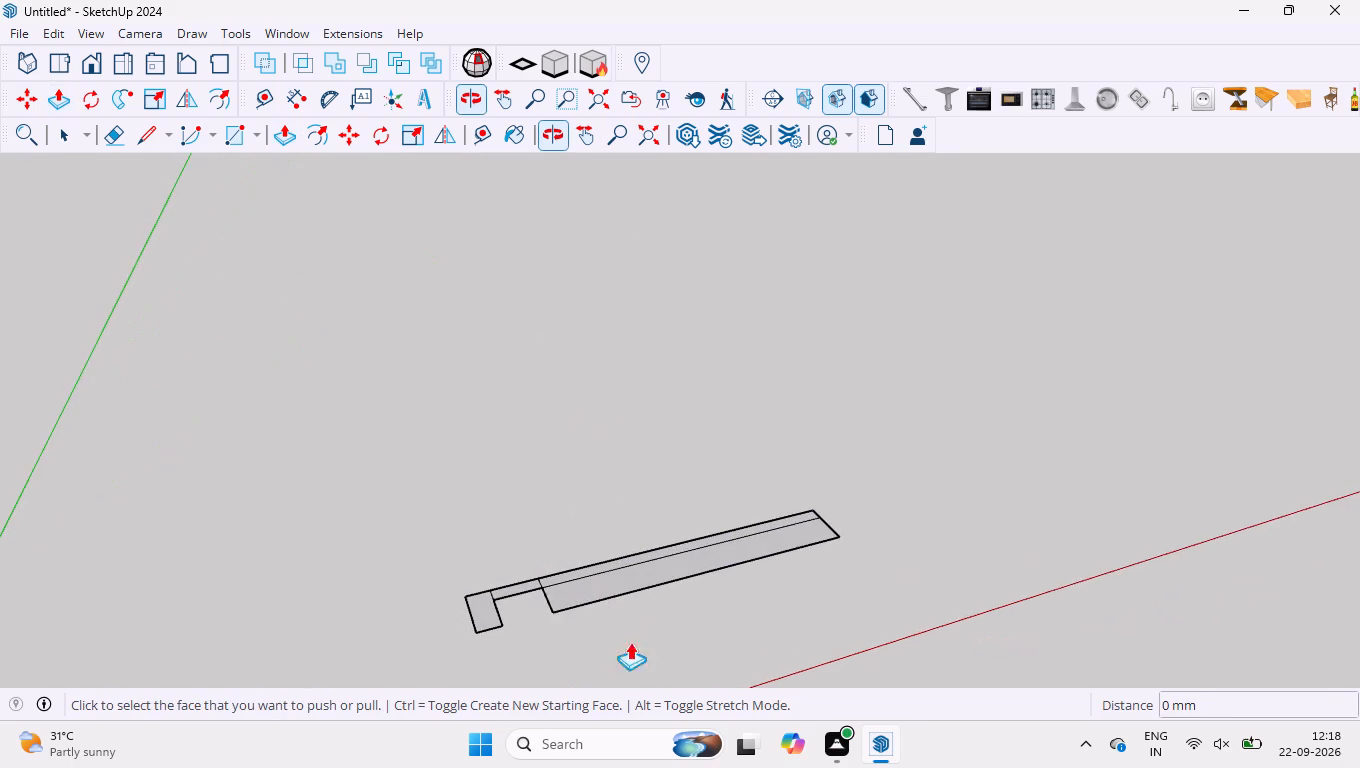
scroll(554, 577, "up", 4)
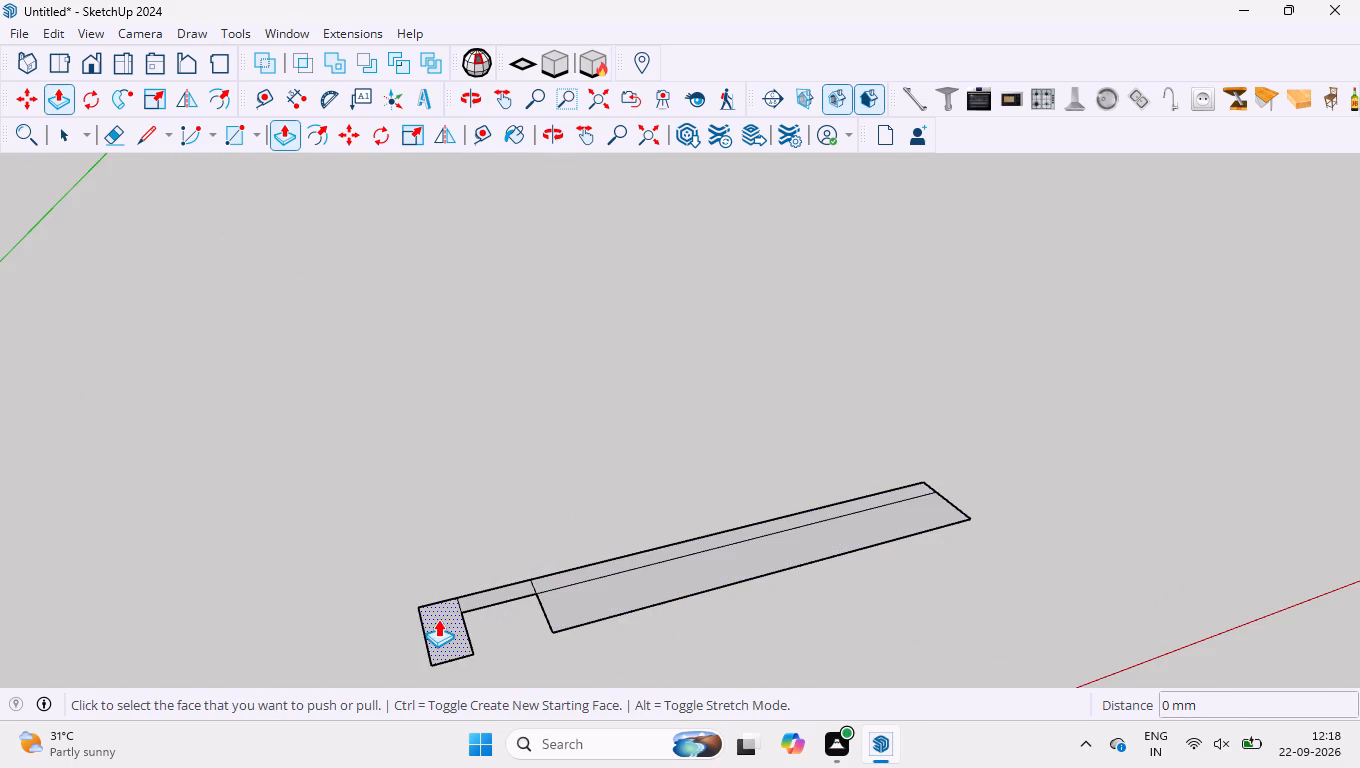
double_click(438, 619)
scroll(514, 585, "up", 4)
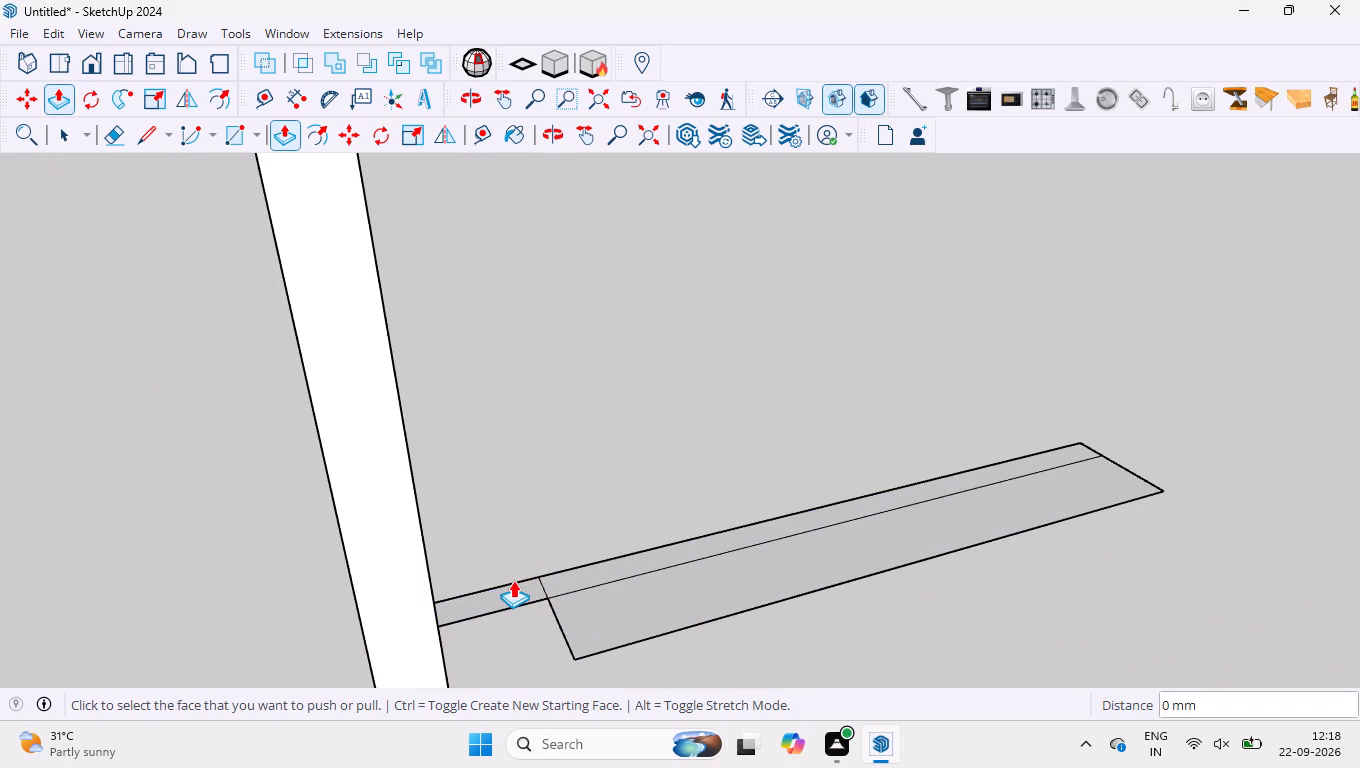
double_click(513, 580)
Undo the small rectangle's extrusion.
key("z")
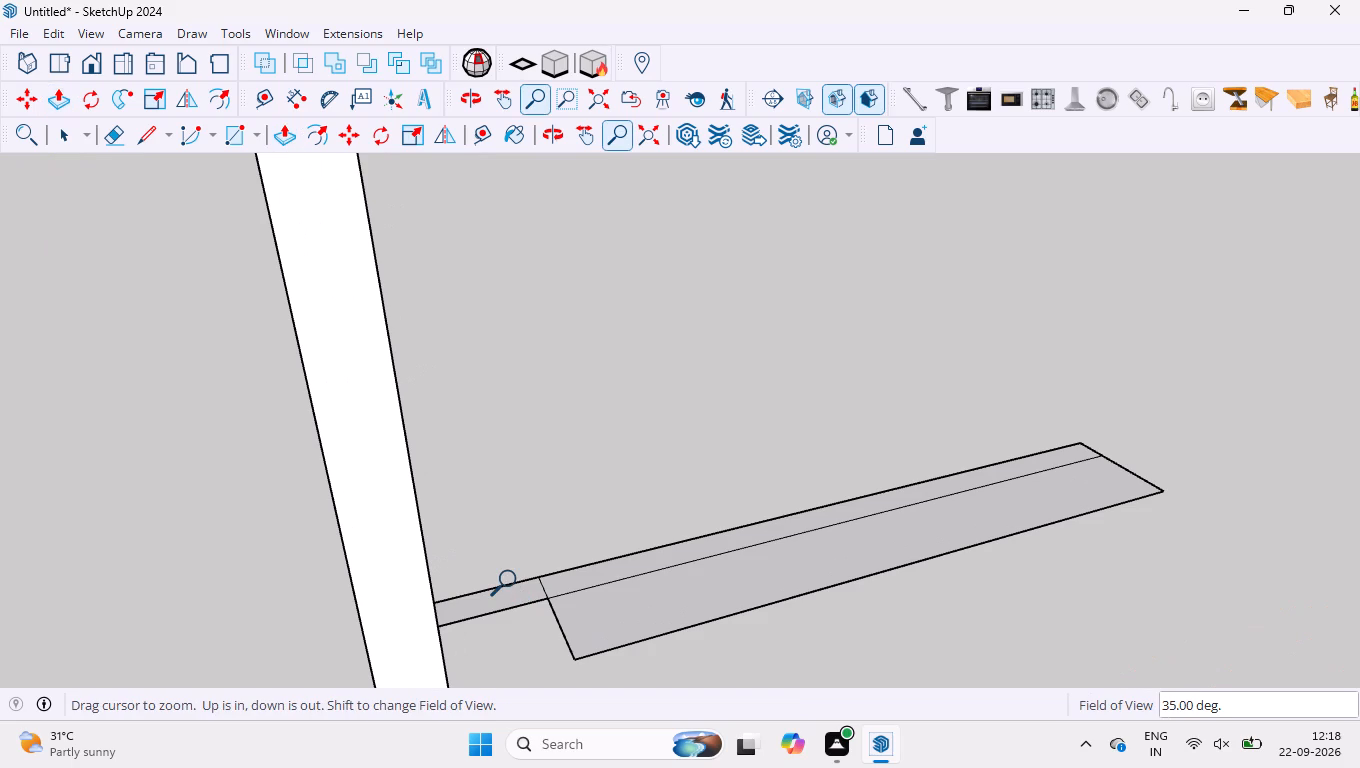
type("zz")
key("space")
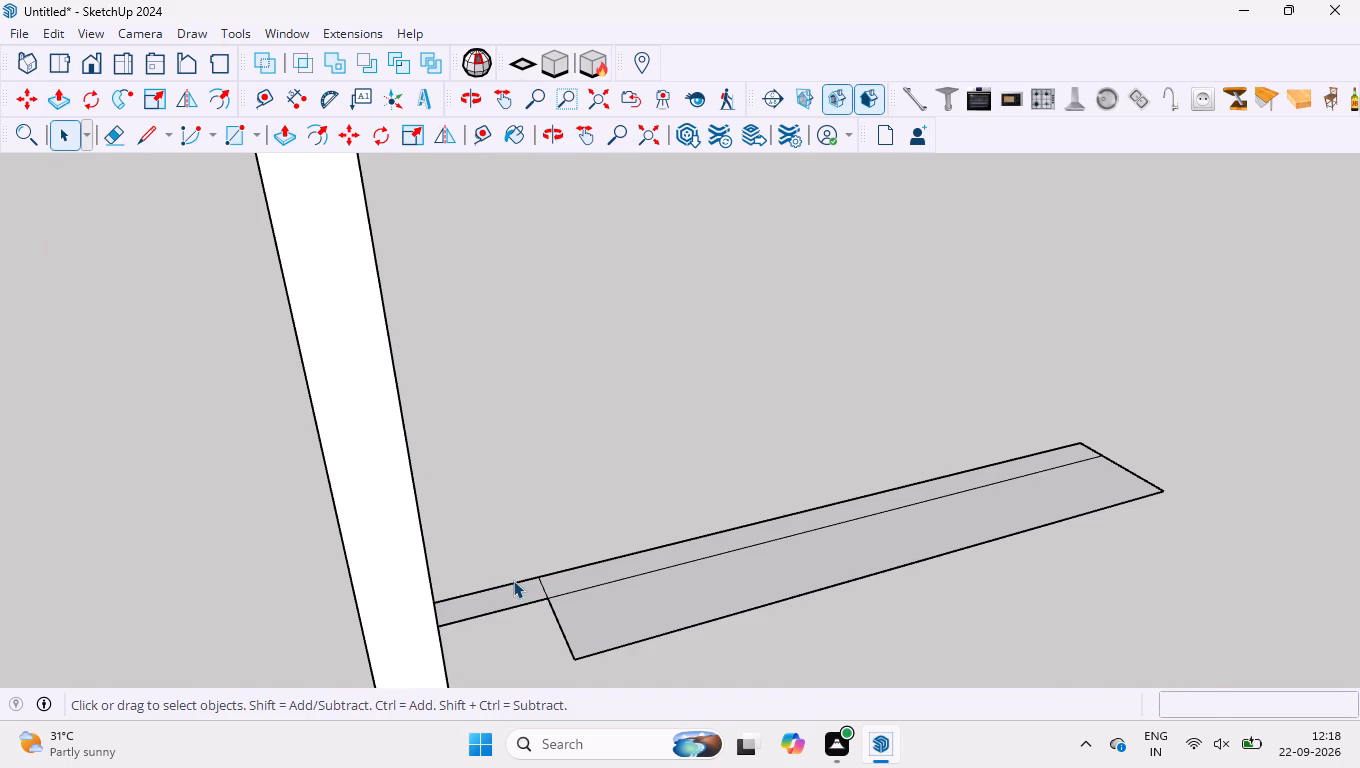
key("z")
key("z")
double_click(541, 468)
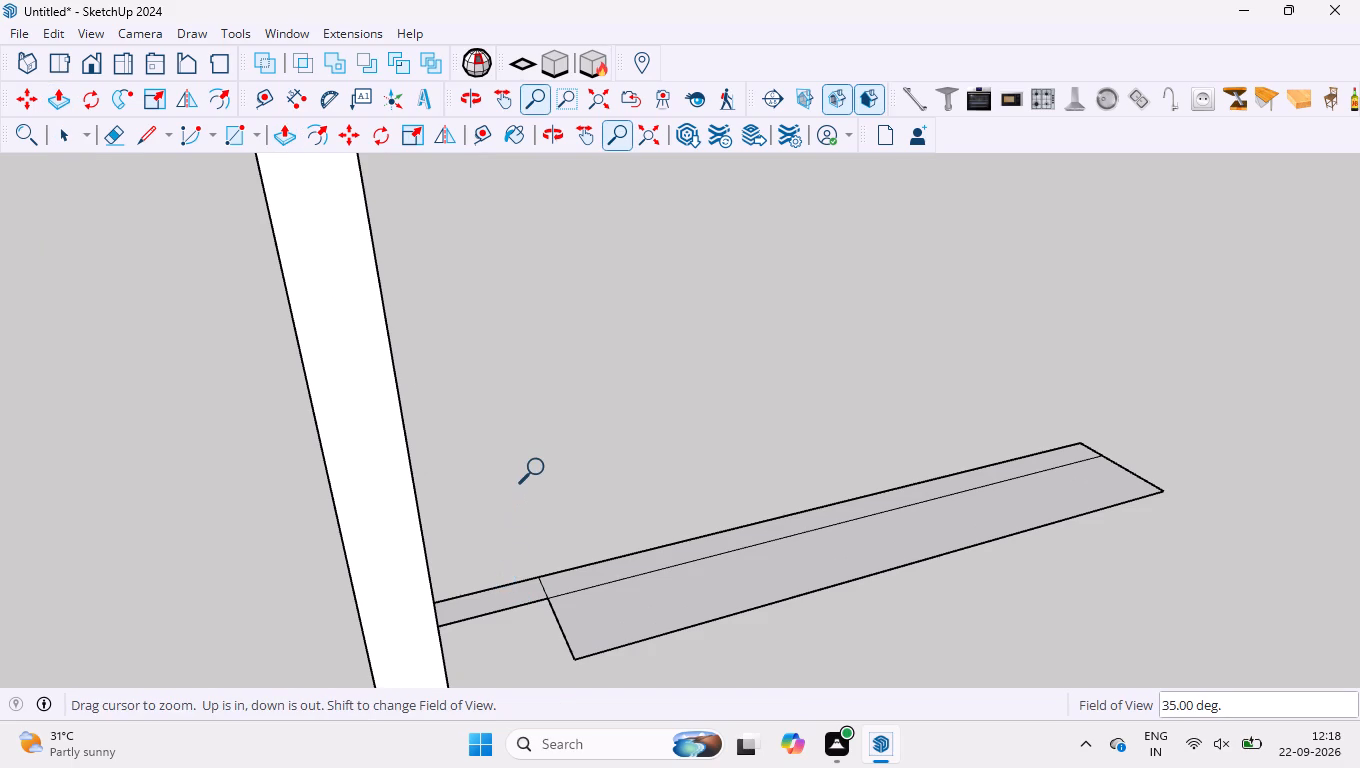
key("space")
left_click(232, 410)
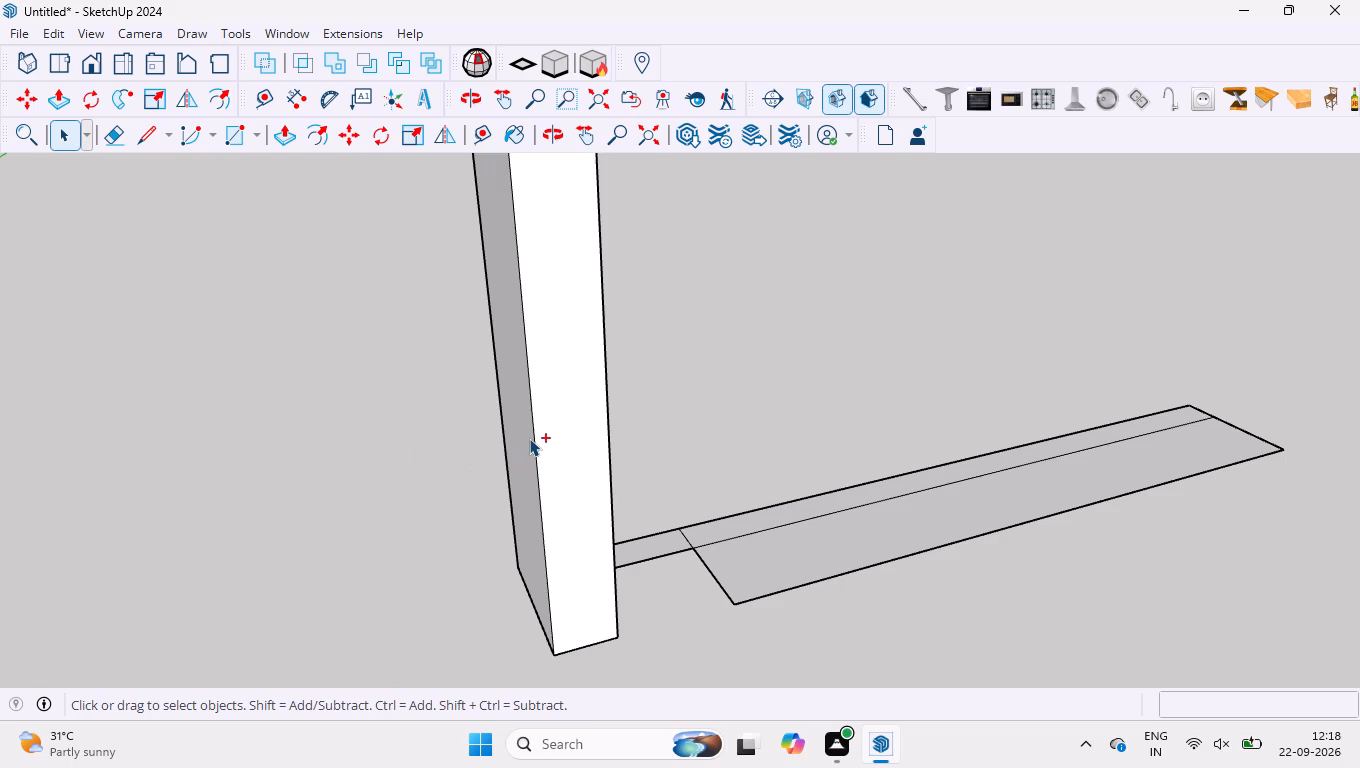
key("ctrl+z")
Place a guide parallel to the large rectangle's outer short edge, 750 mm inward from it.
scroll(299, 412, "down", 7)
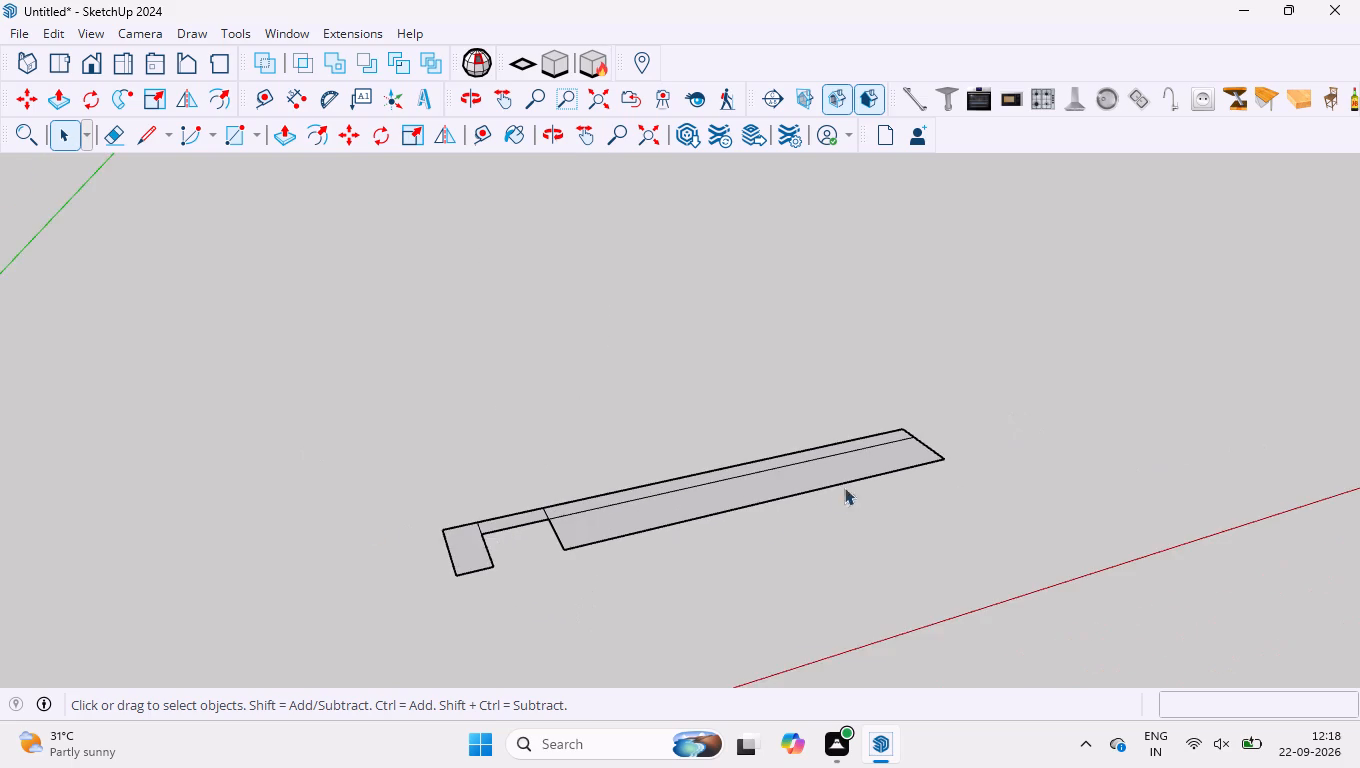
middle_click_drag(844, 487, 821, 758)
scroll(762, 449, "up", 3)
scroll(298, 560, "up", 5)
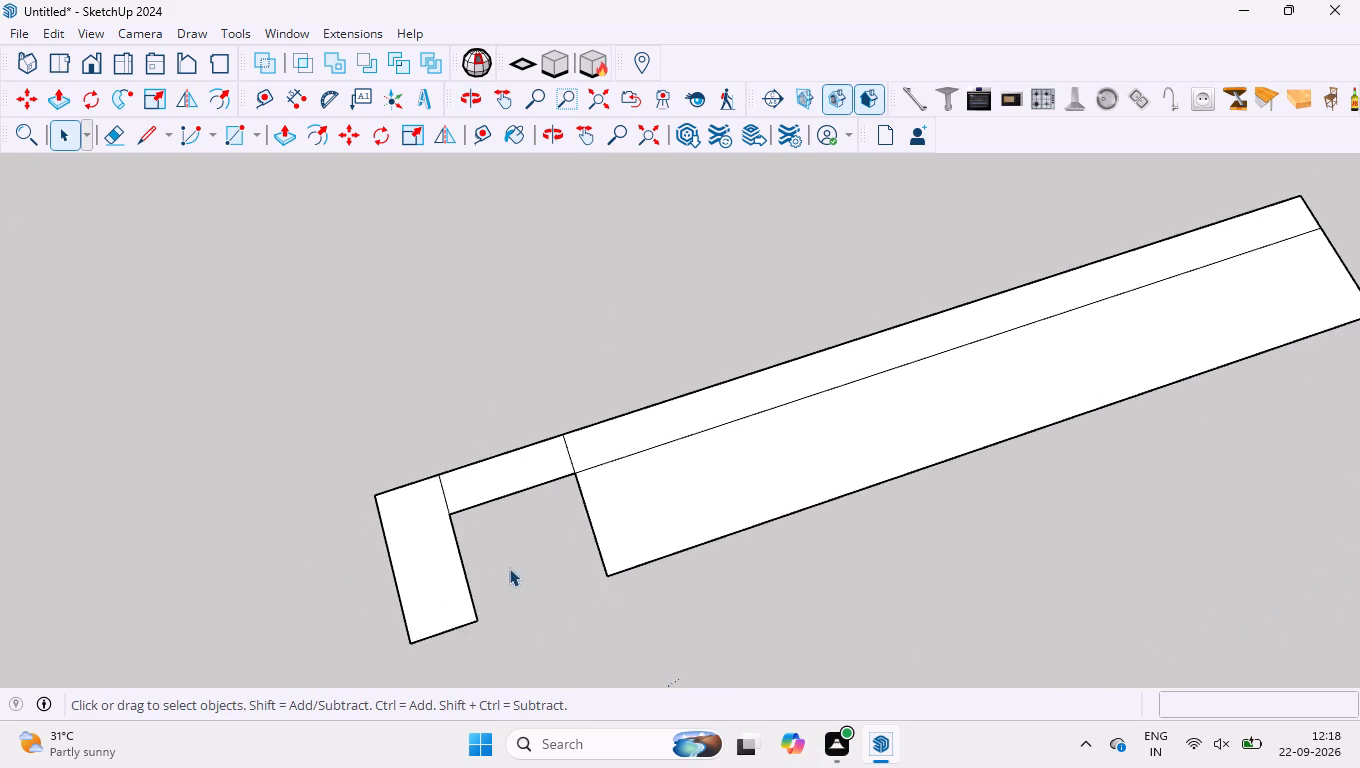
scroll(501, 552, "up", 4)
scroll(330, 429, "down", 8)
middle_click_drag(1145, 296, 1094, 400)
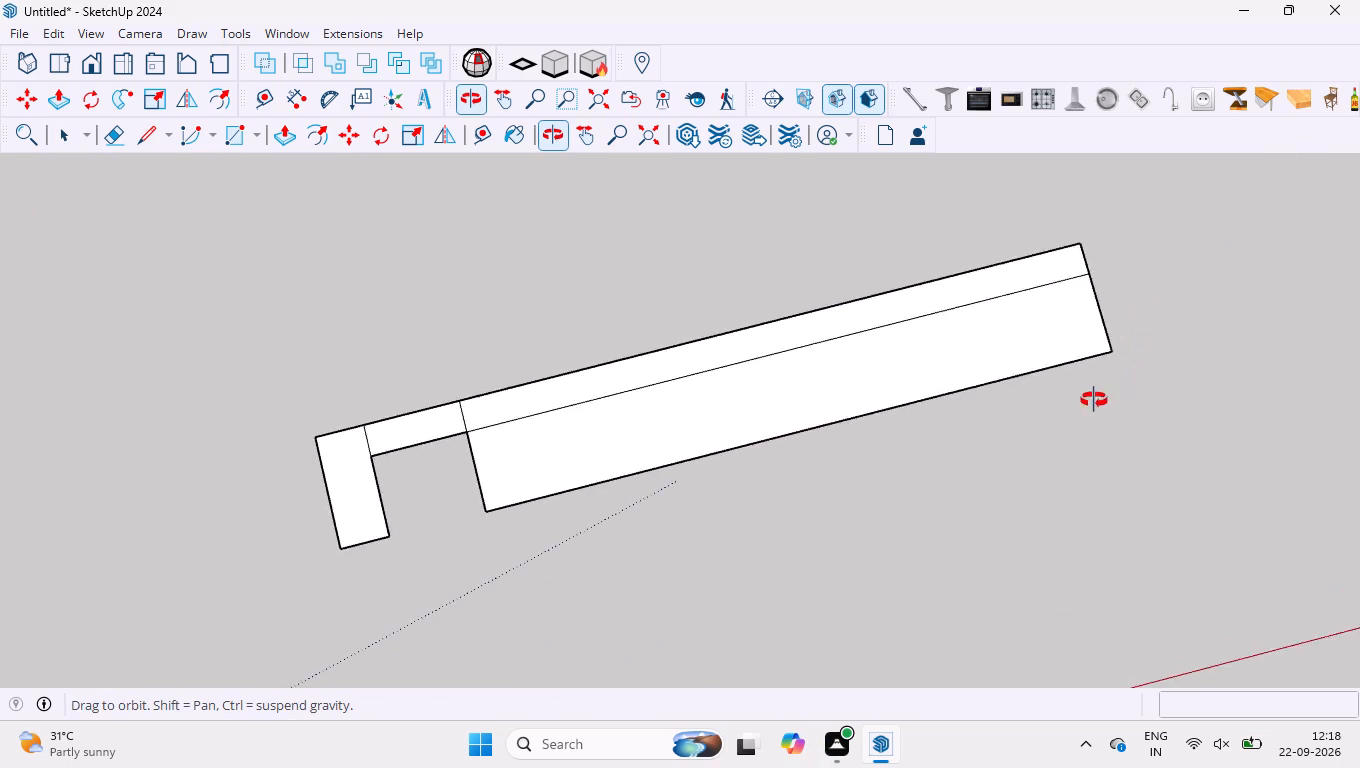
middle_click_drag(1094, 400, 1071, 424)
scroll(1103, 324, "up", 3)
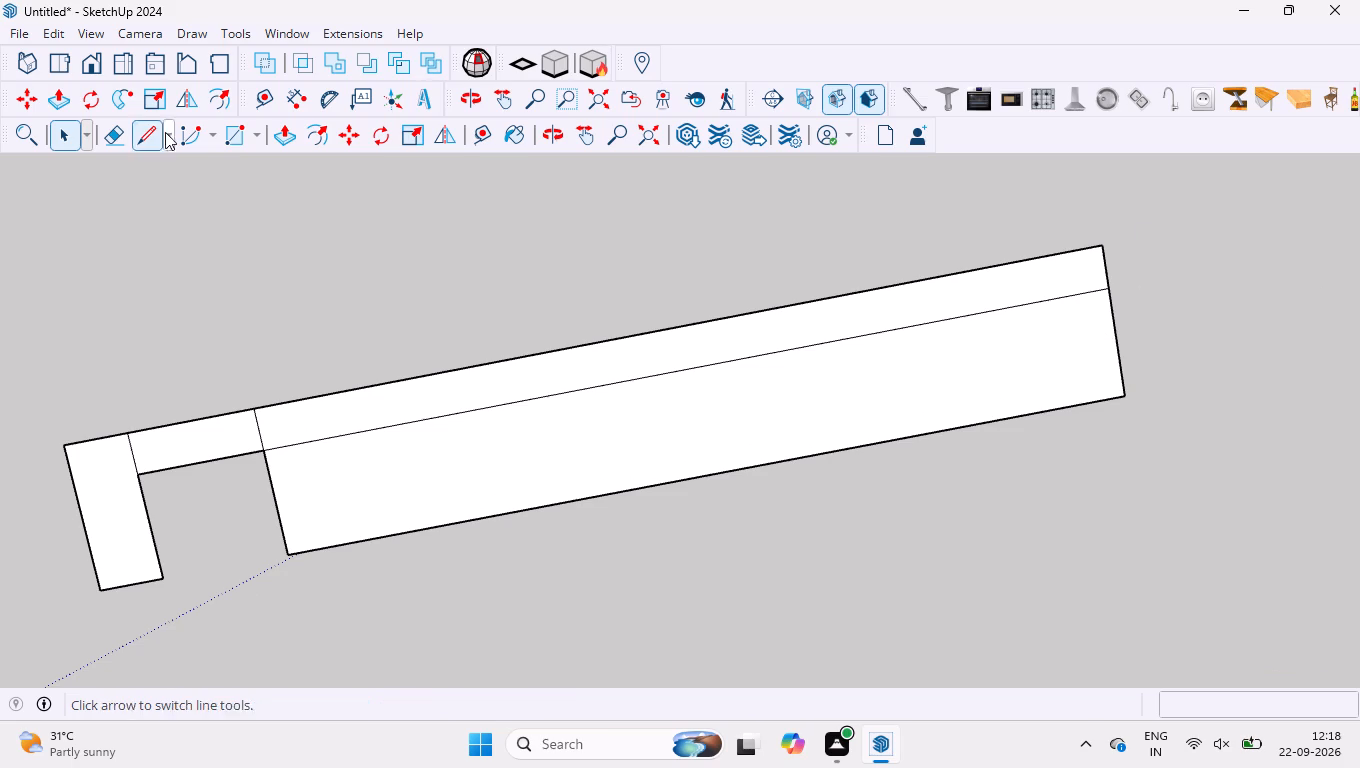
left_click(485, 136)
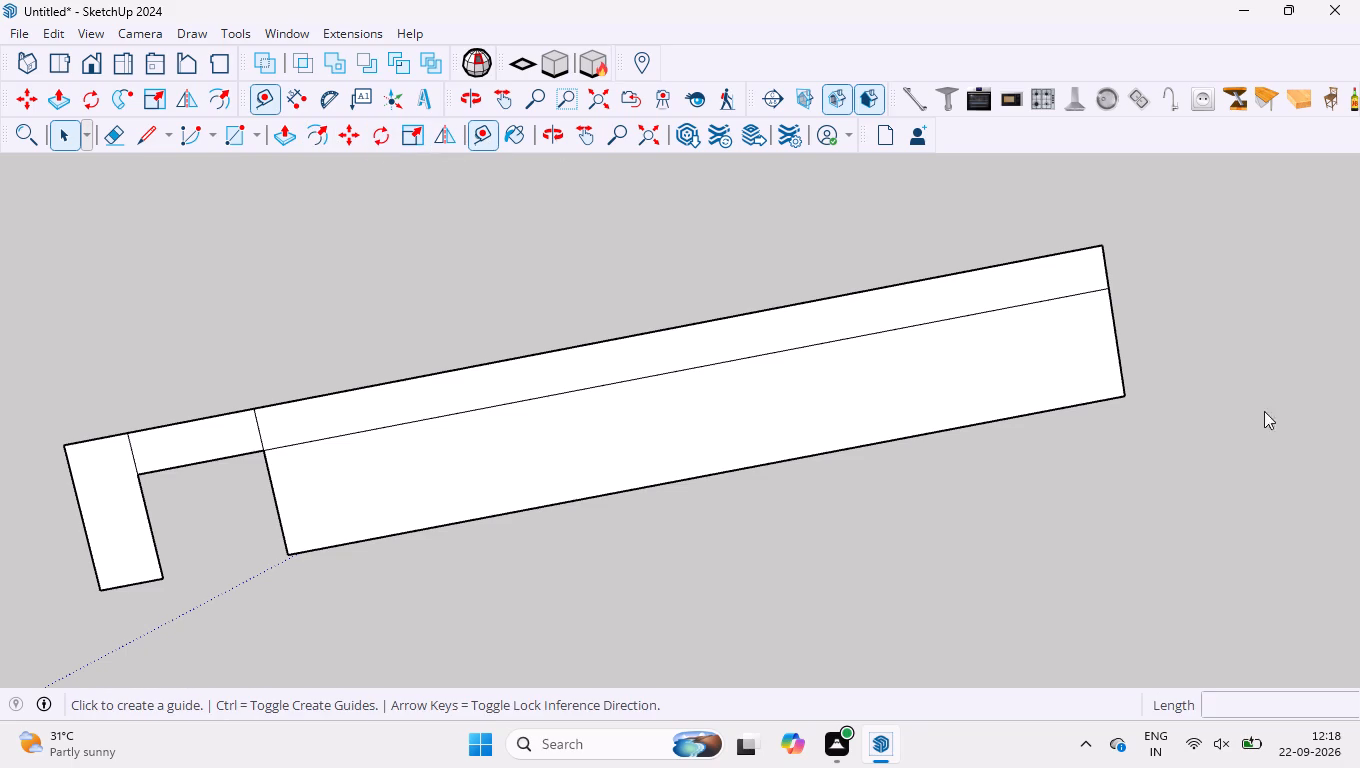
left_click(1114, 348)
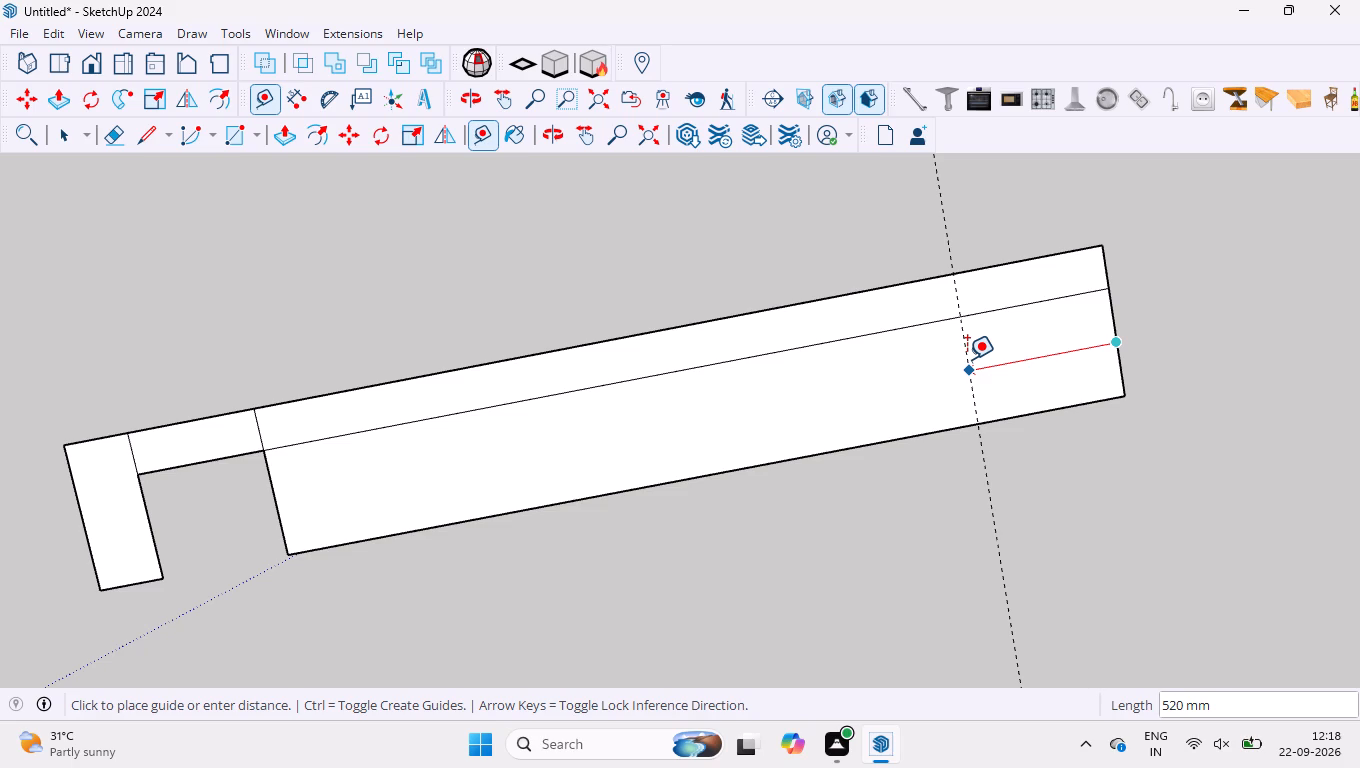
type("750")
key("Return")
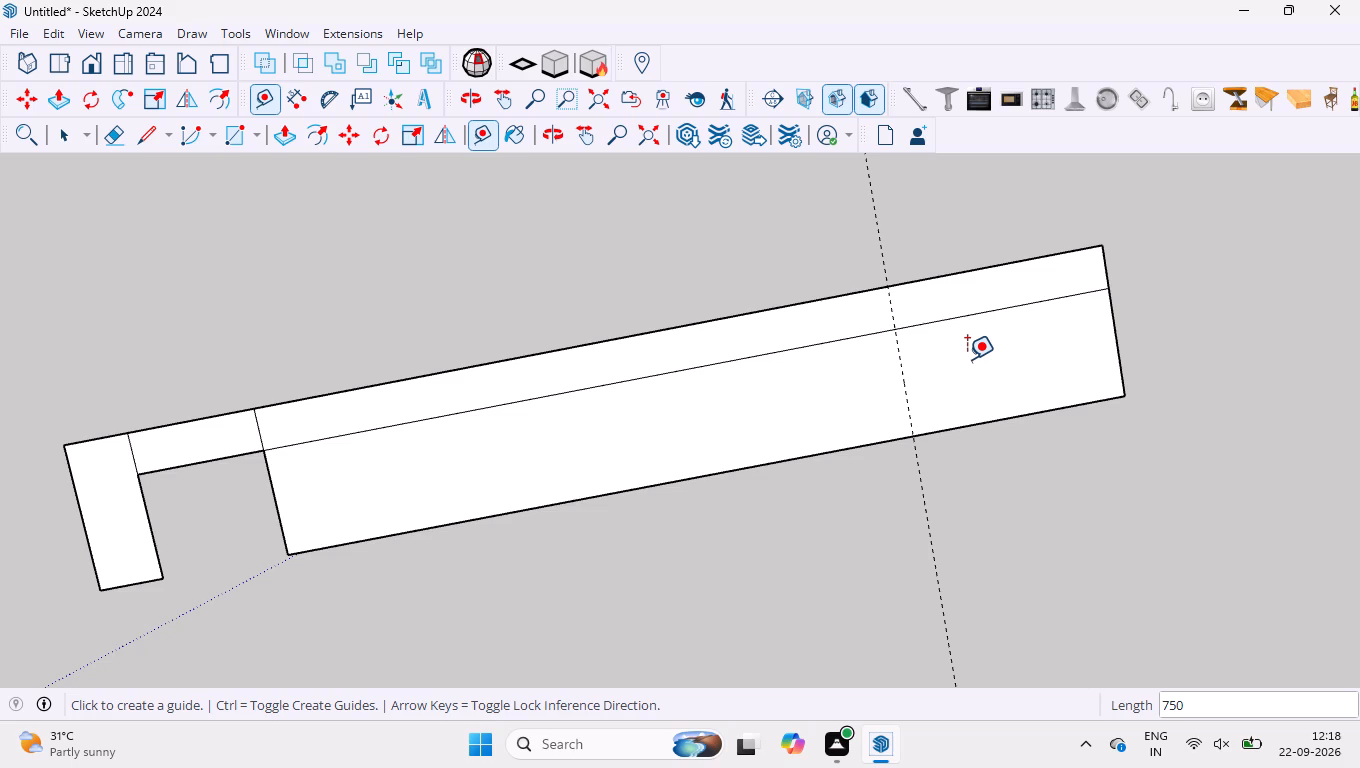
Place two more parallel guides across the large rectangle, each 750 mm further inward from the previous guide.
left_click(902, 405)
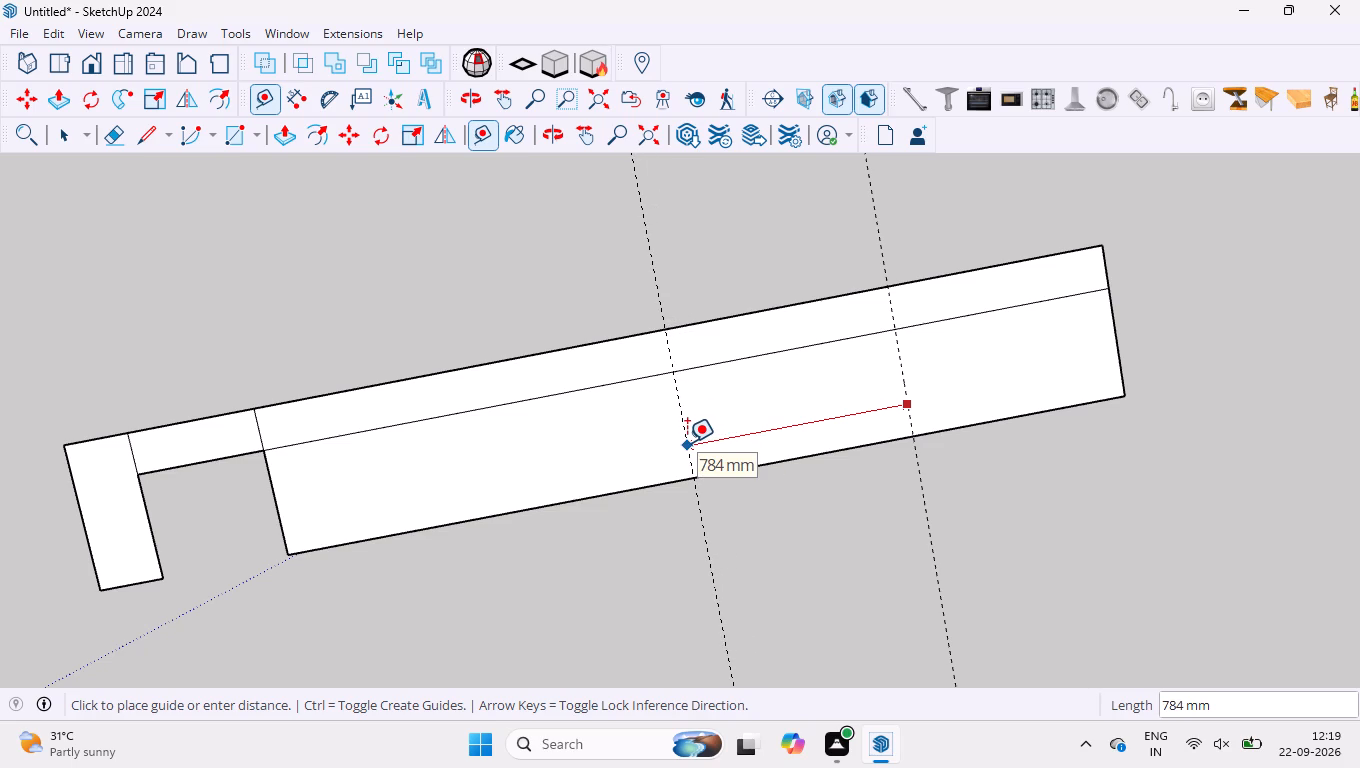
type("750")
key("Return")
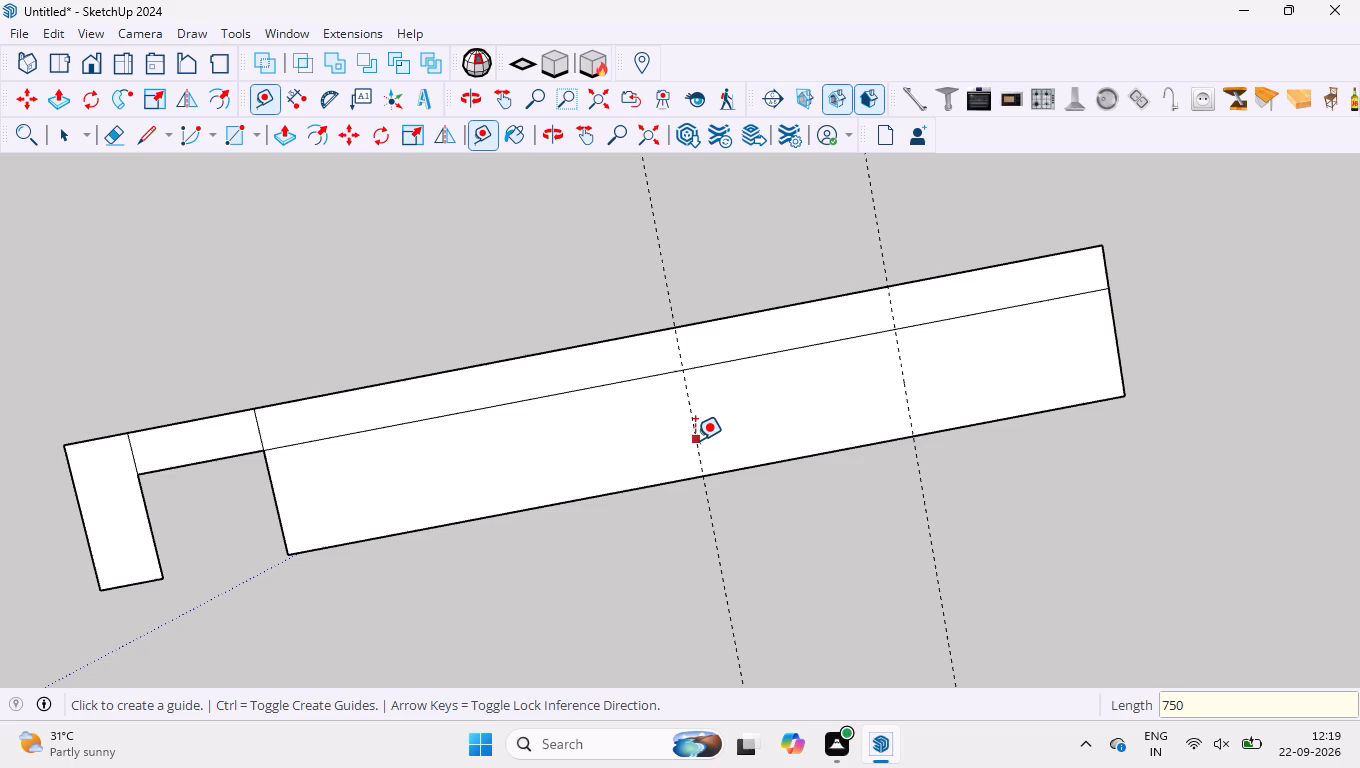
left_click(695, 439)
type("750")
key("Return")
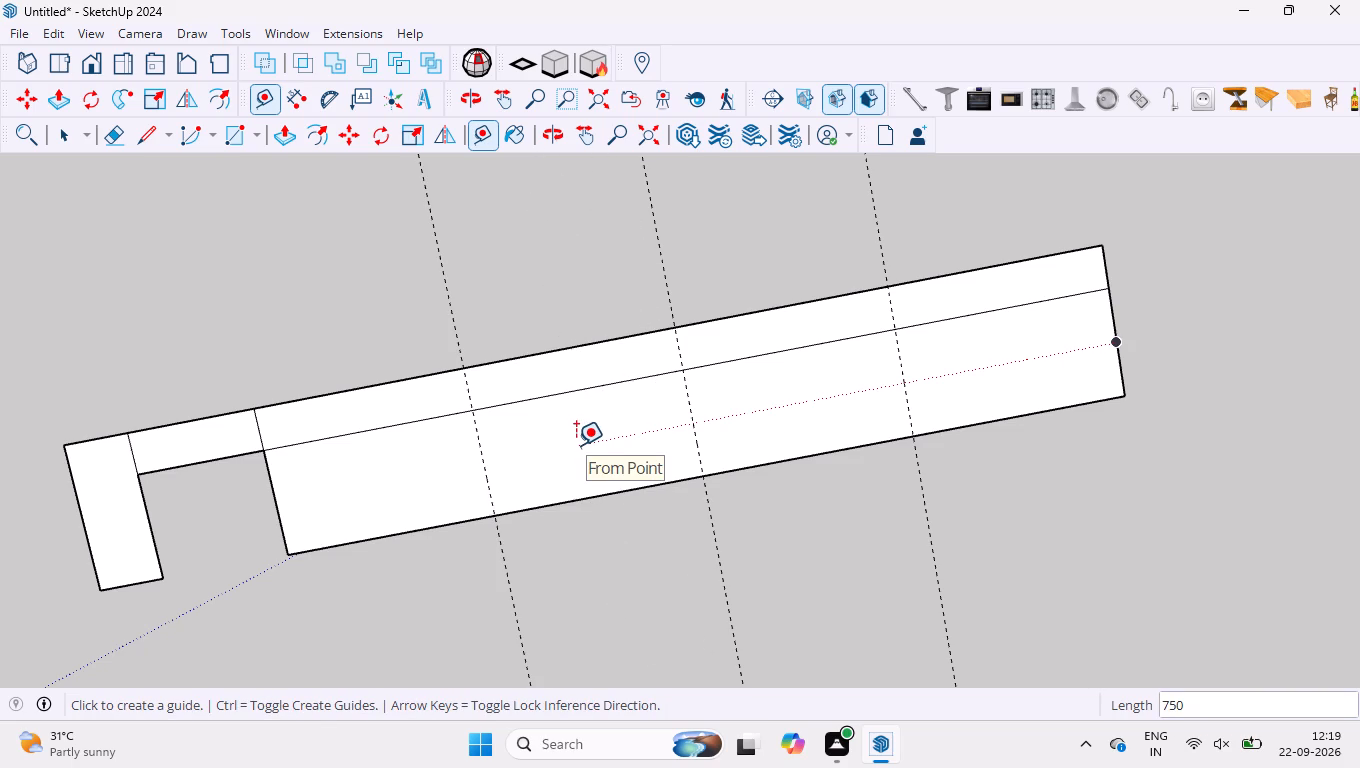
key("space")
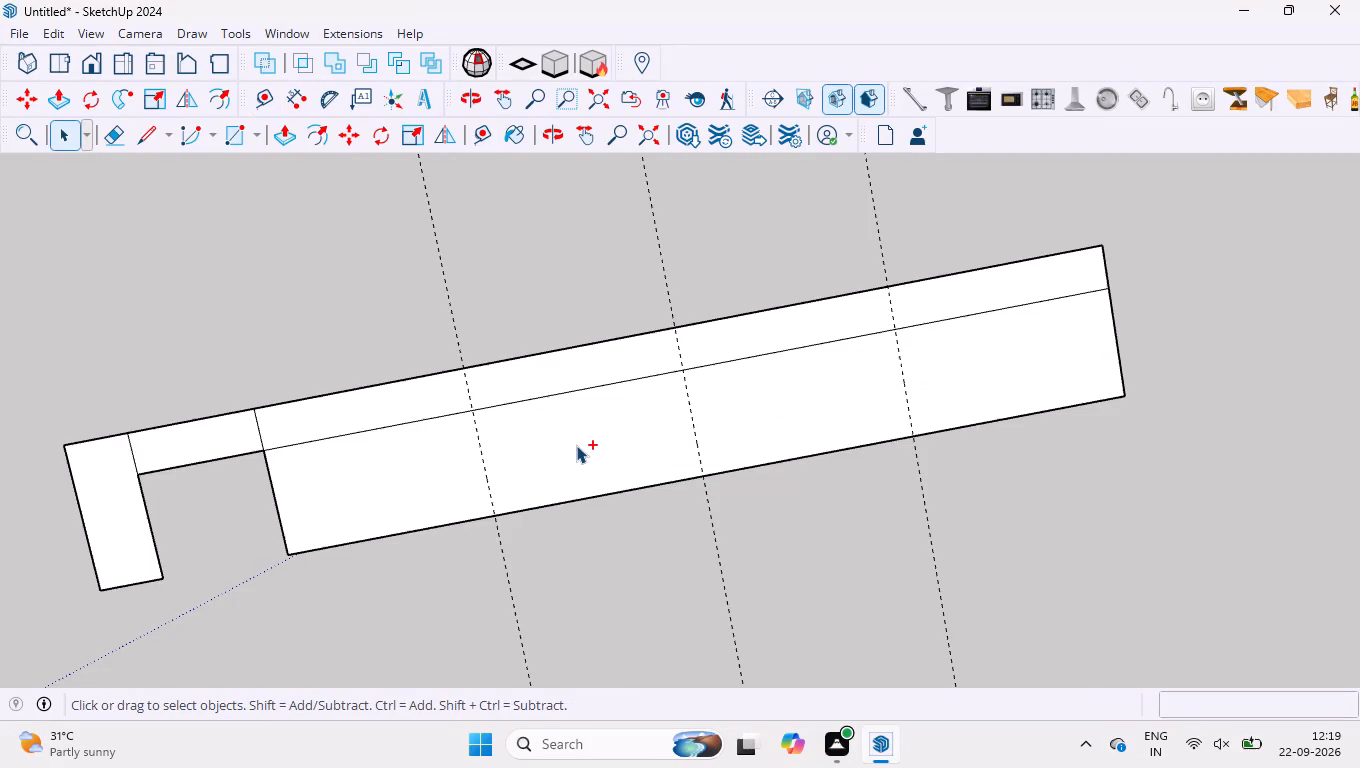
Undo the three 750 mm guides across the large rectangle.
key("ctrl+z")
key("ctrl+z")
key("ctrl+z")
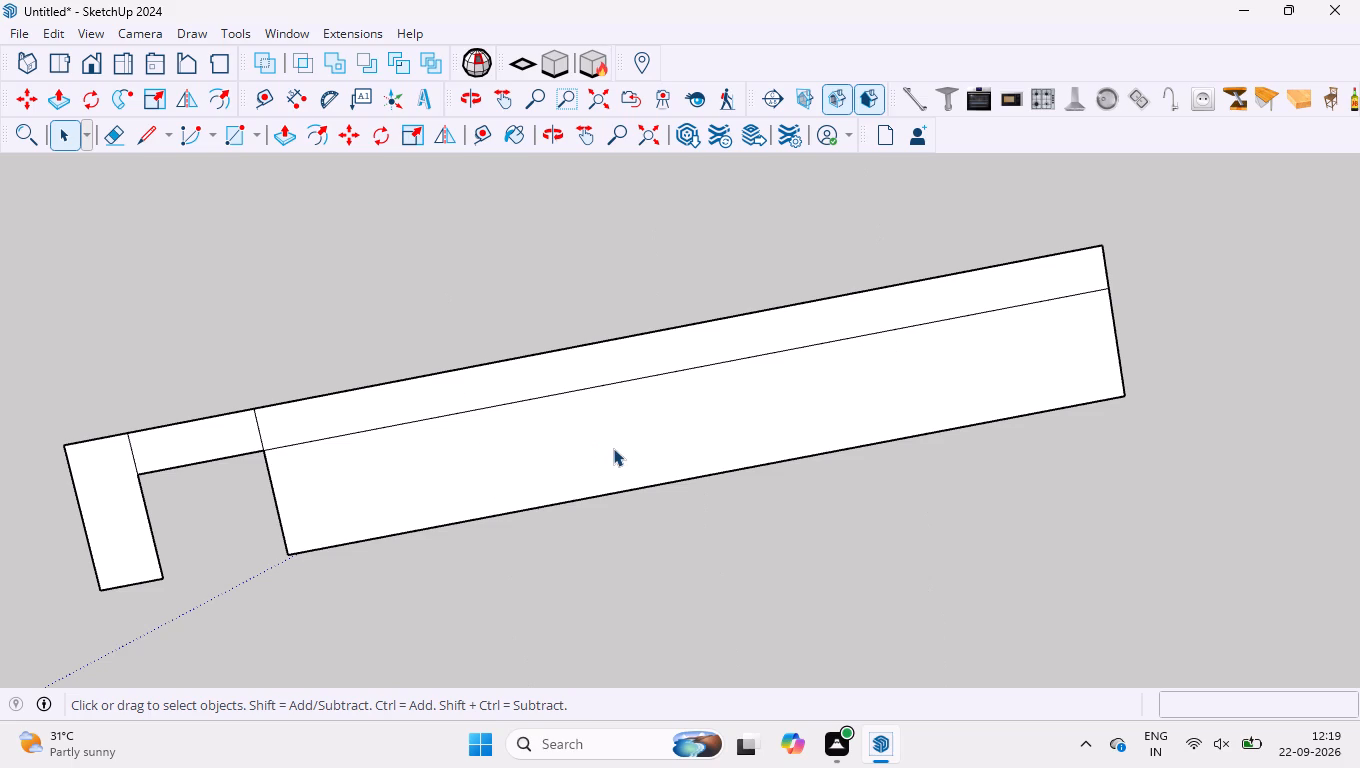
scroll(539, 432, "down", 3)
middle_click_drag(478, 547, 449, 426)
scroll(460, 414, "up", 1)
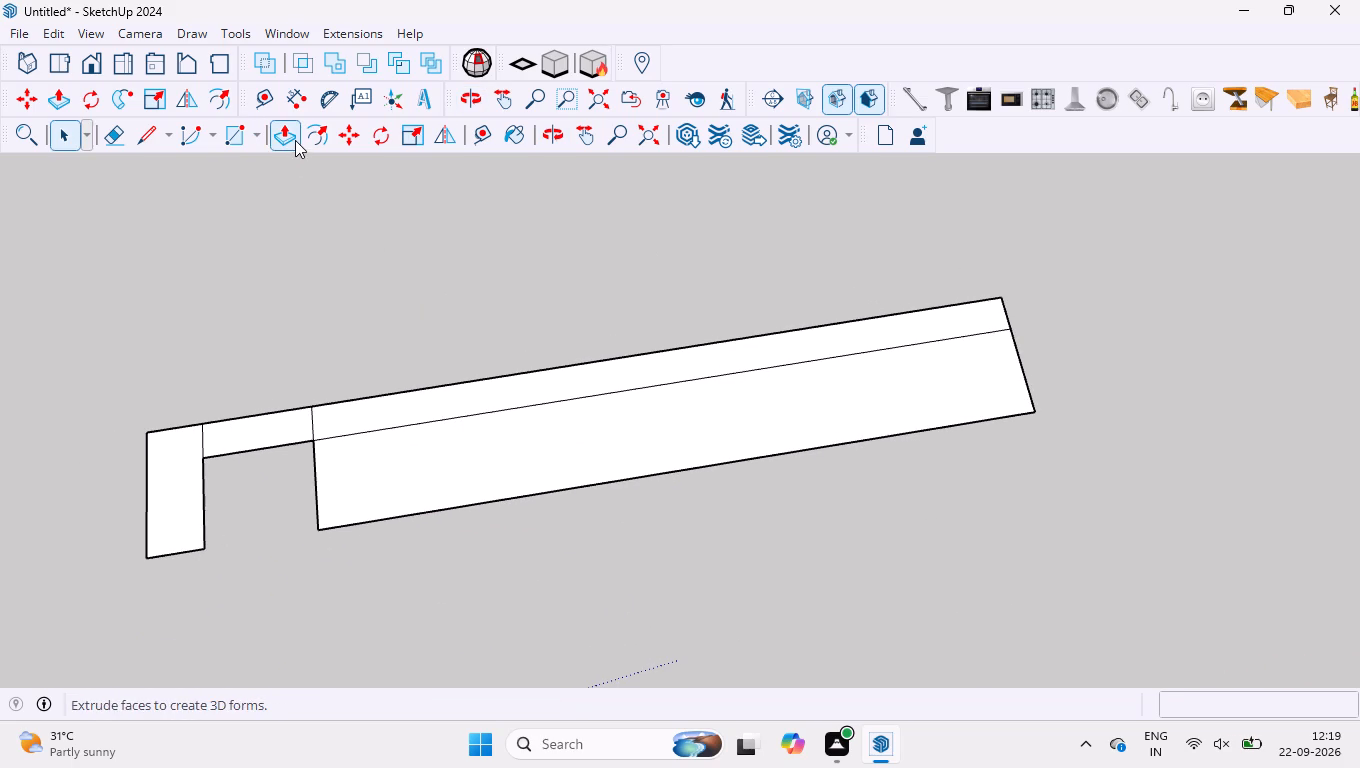
Extrude the small 230 by 530 mm rectangle to a height of 2660 mm.
left_click(295, 140)
left_click(182, 500)
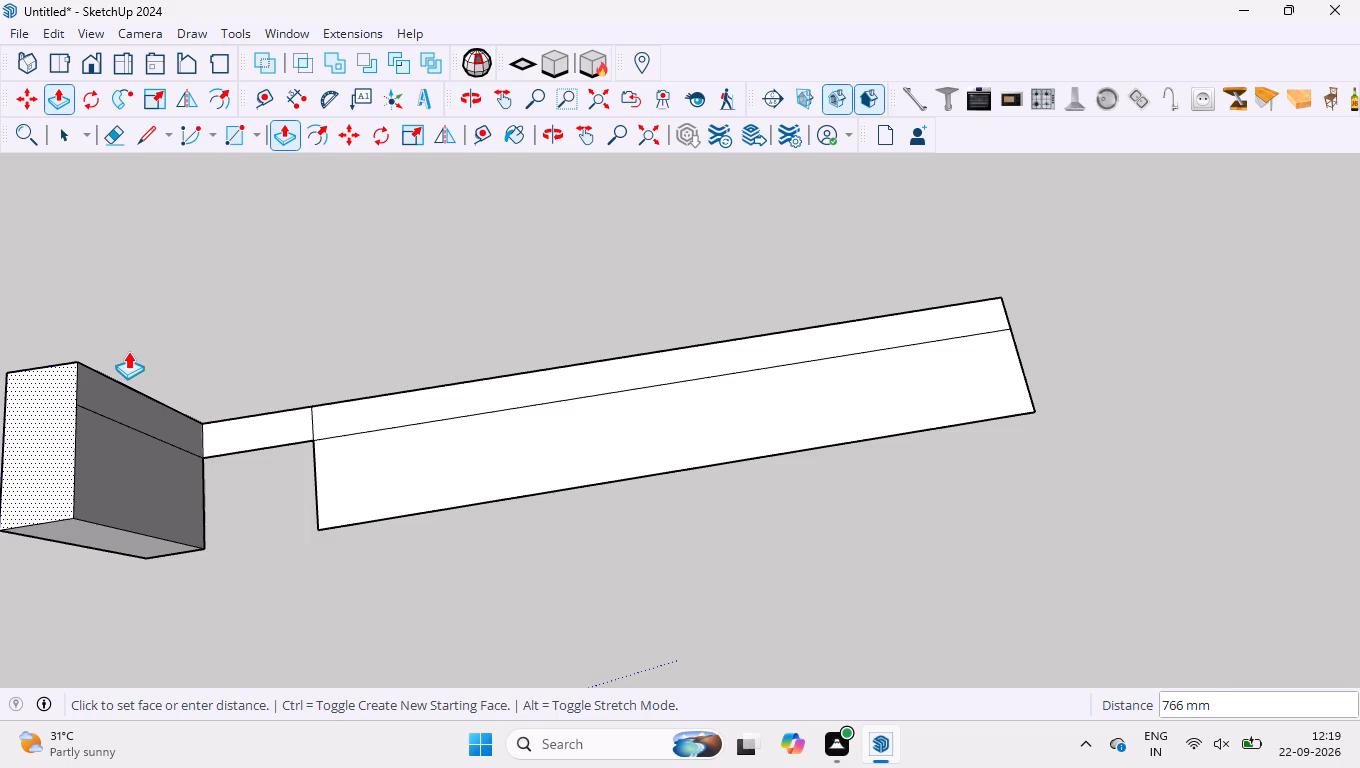
key("2")
key("6")
key("6")
key("0")
key("Return")
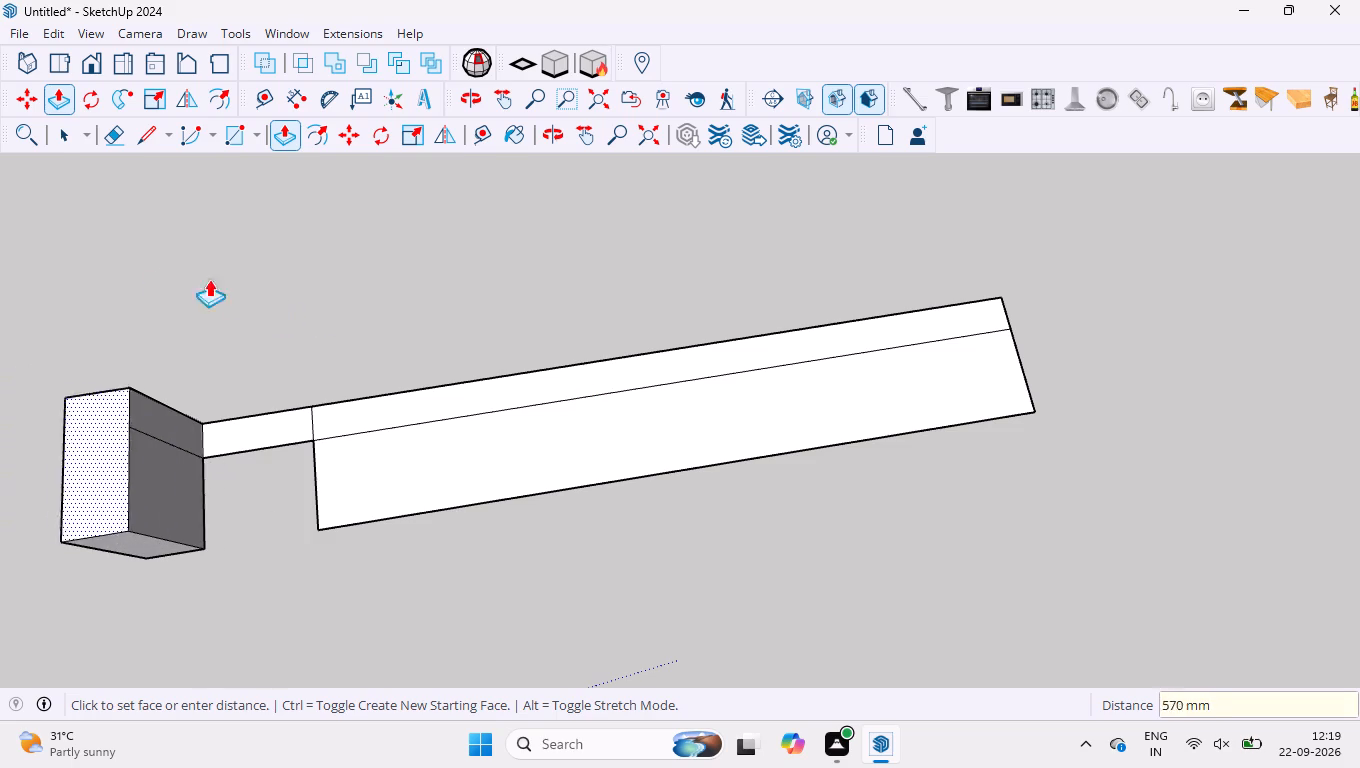
type("2660")
key("Return")
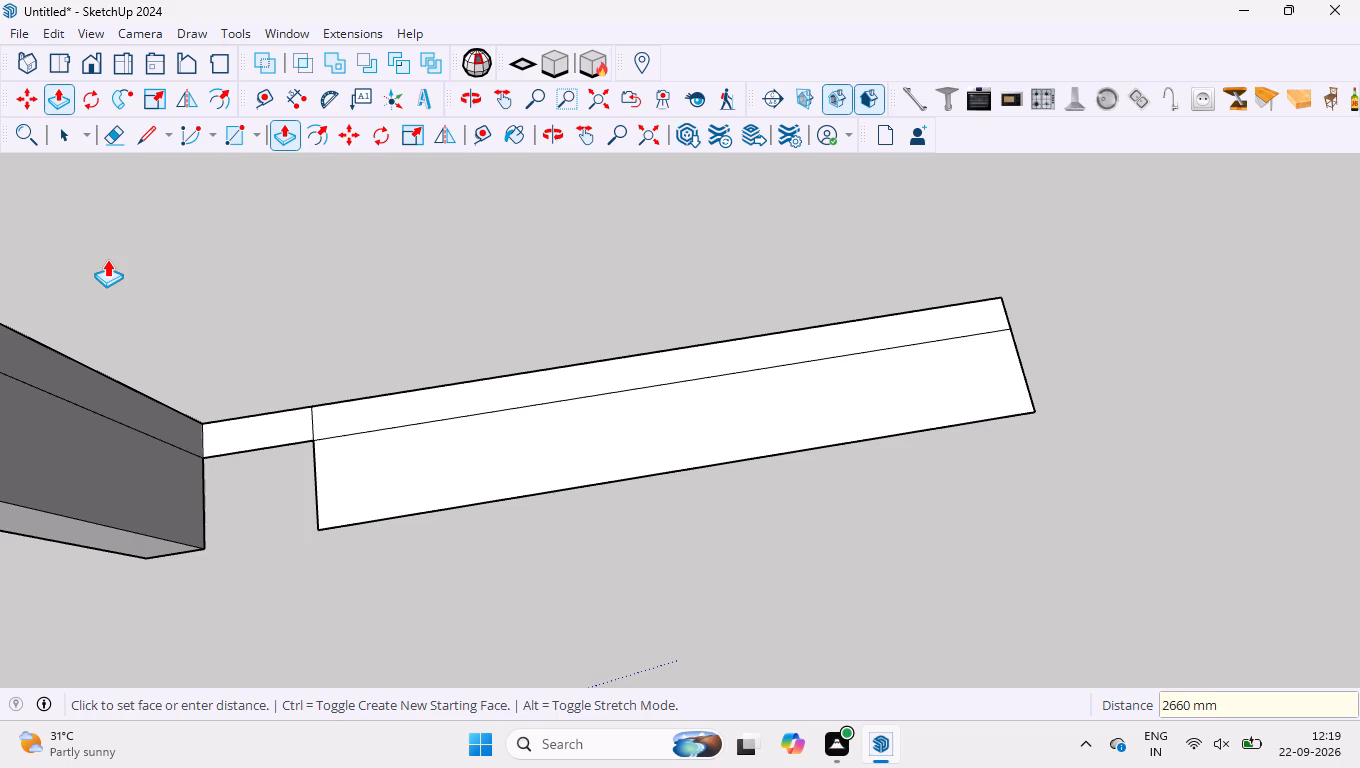
Extrude the short connecting strip and the large rectangle's narrow rear strip 2660 mm, level with the small block.
left_click(251, 425)
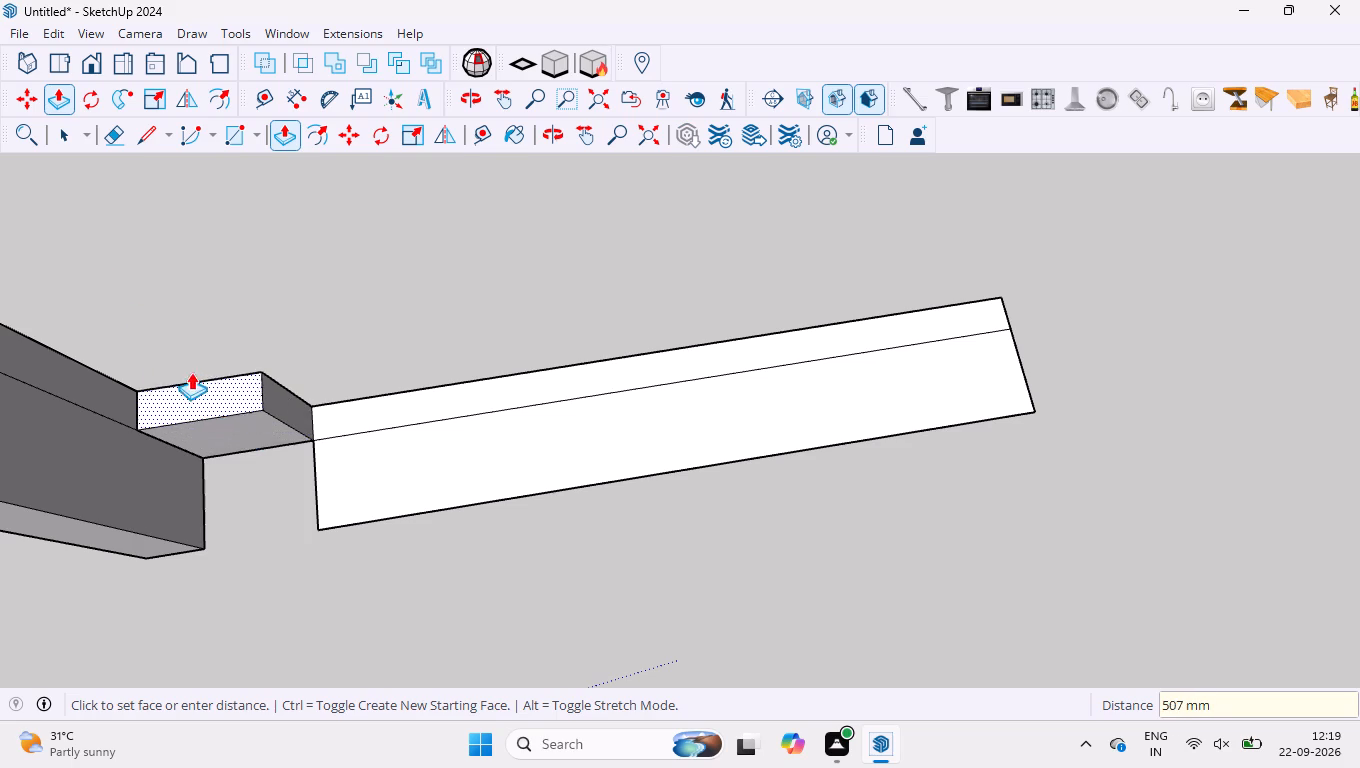
type("2660")
key("Return")
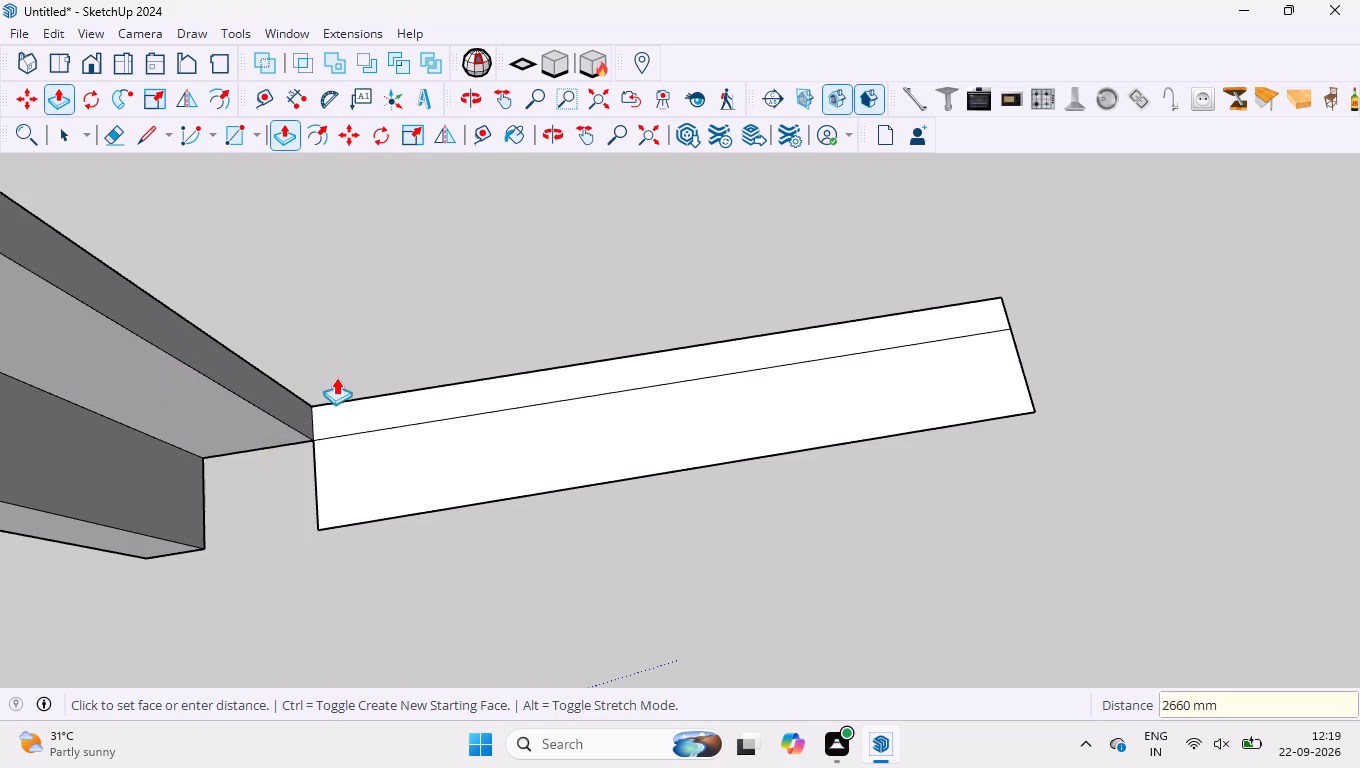
double_click(388, 400)
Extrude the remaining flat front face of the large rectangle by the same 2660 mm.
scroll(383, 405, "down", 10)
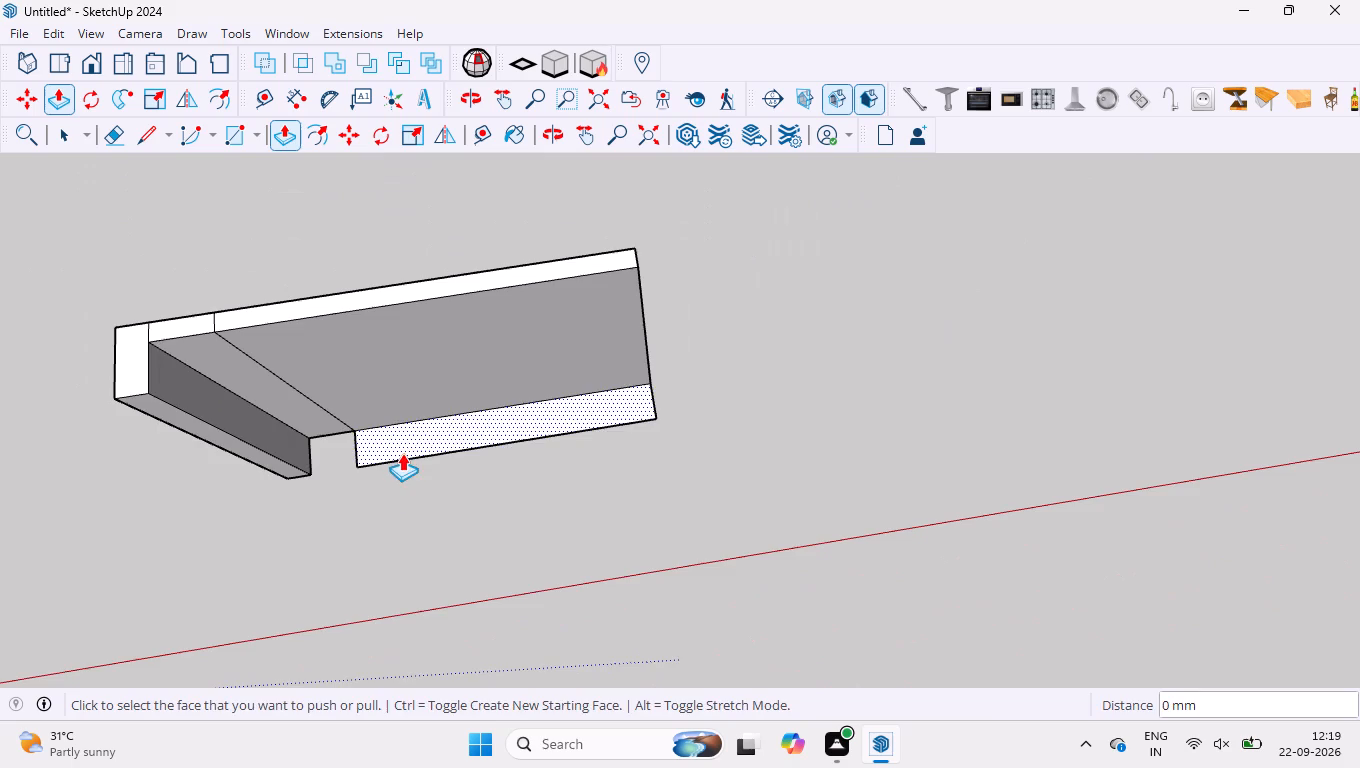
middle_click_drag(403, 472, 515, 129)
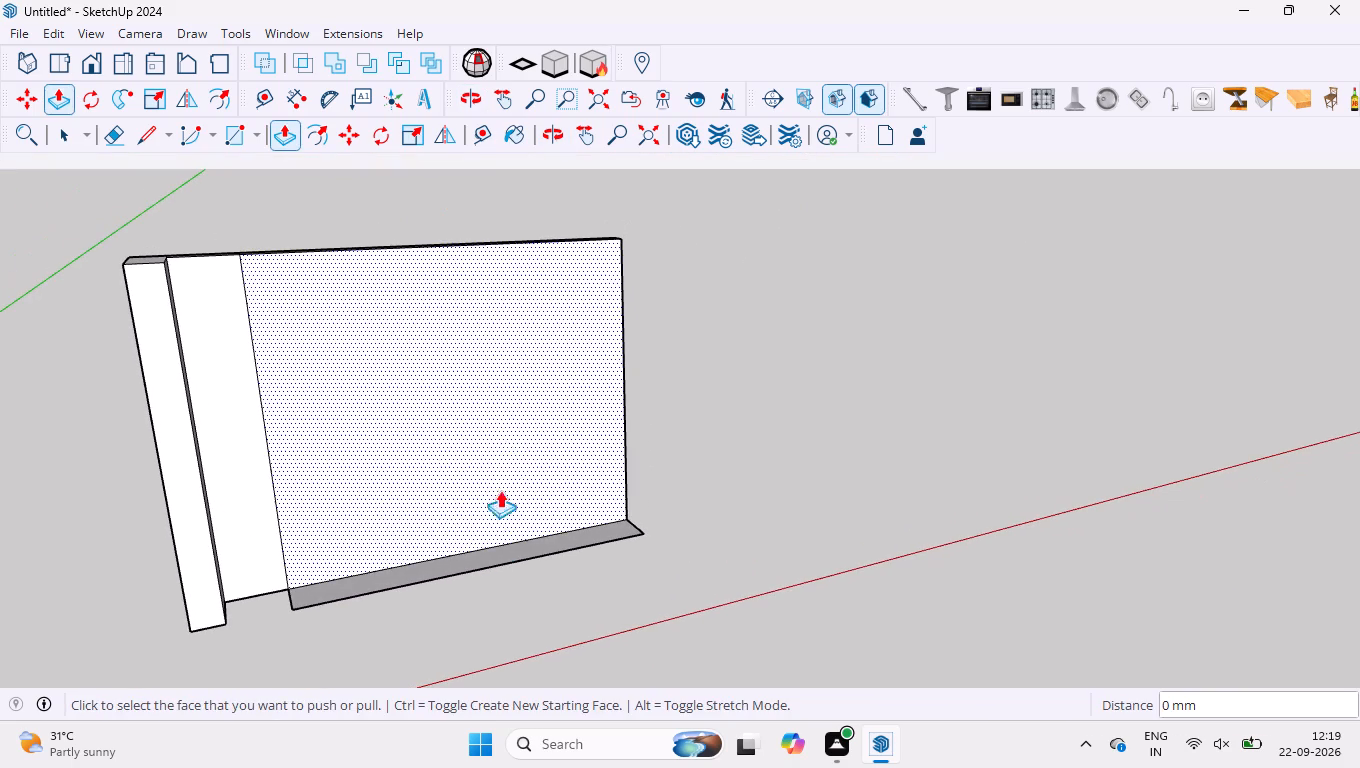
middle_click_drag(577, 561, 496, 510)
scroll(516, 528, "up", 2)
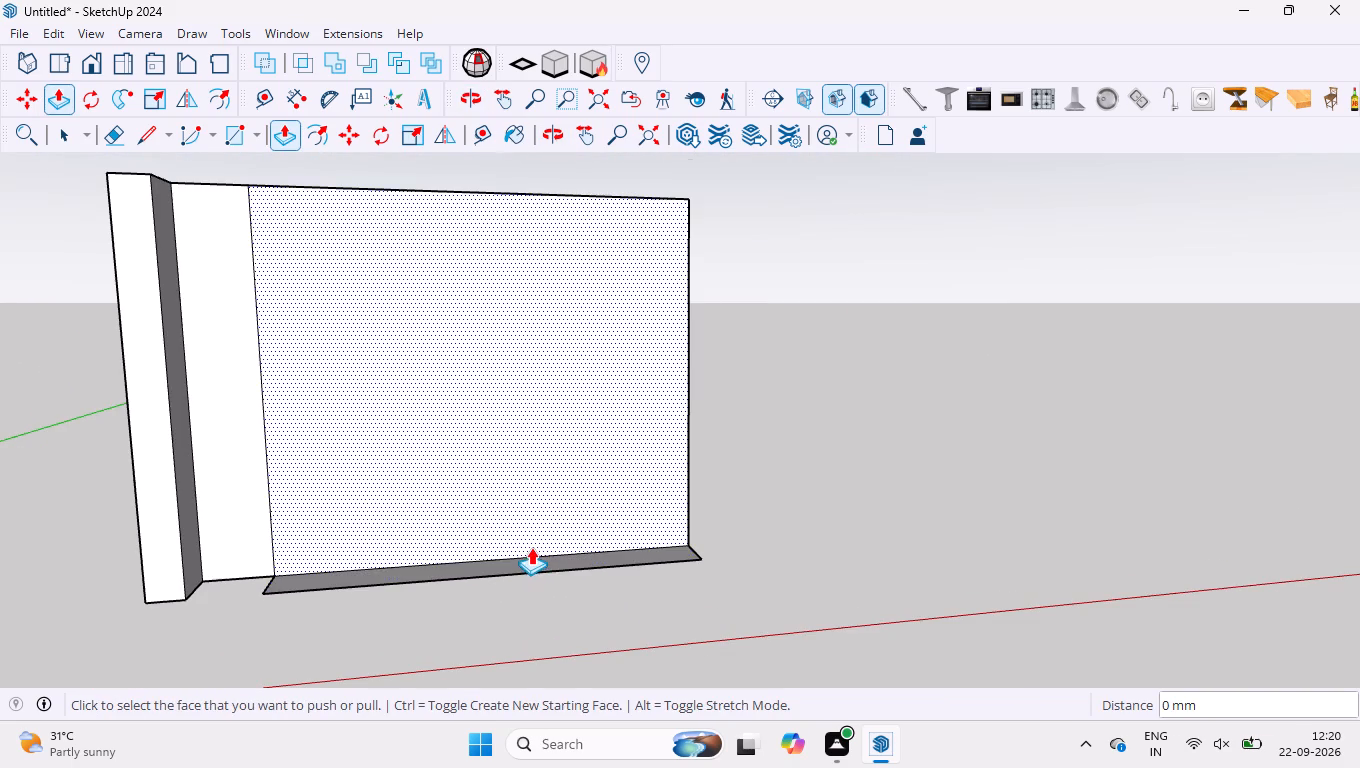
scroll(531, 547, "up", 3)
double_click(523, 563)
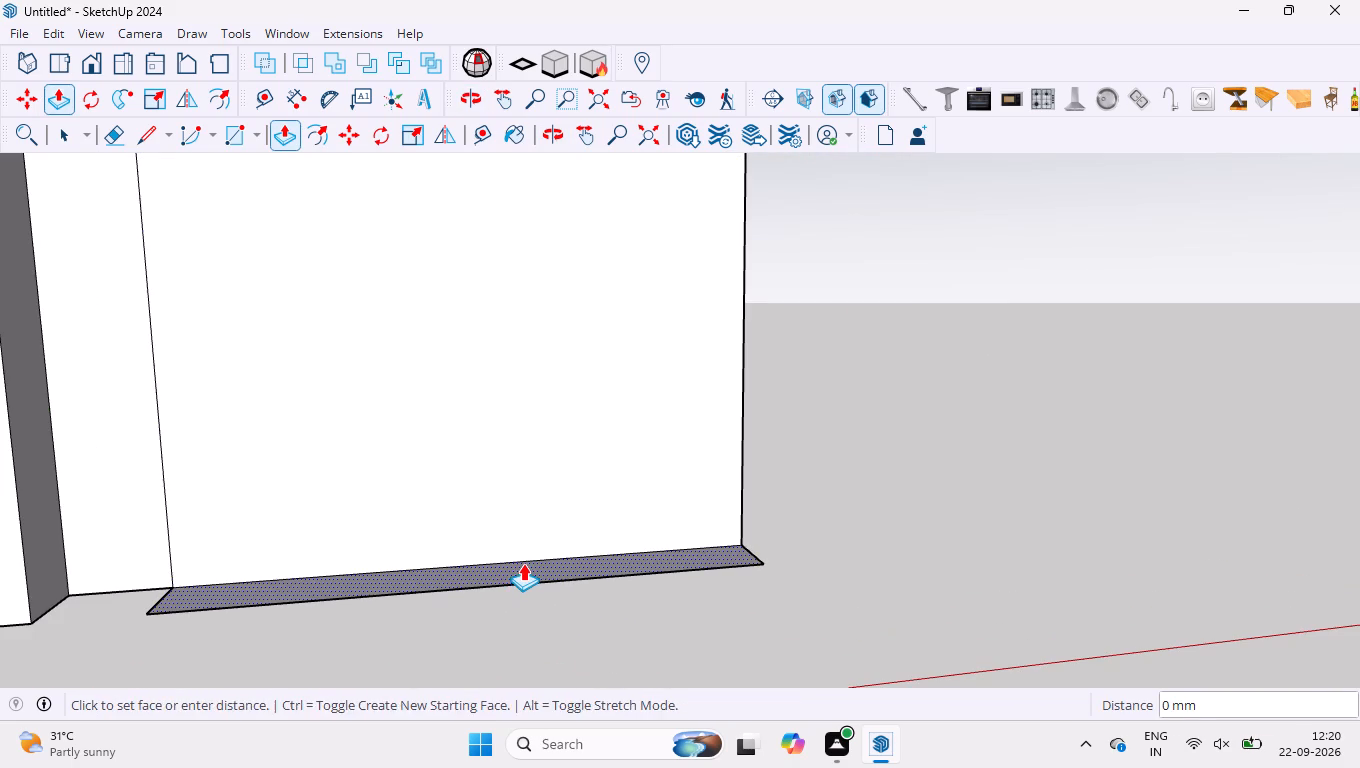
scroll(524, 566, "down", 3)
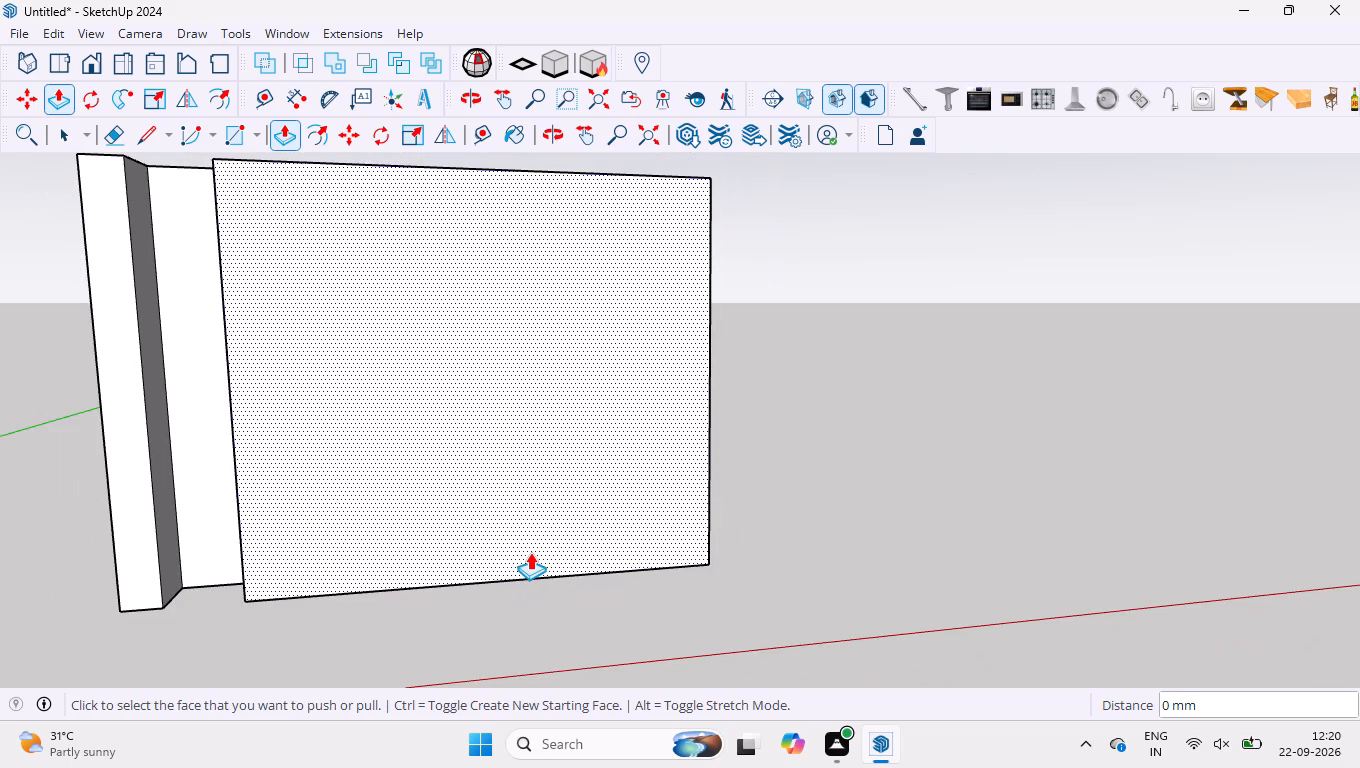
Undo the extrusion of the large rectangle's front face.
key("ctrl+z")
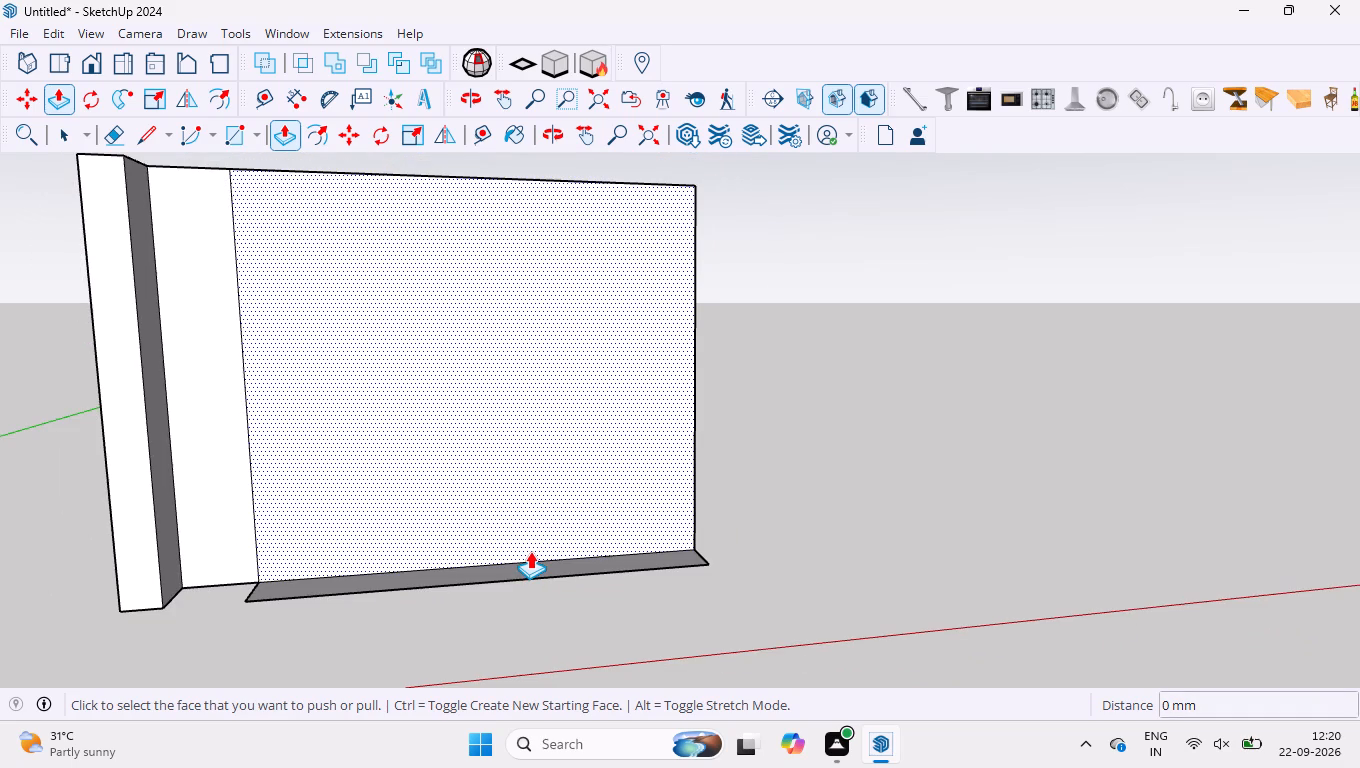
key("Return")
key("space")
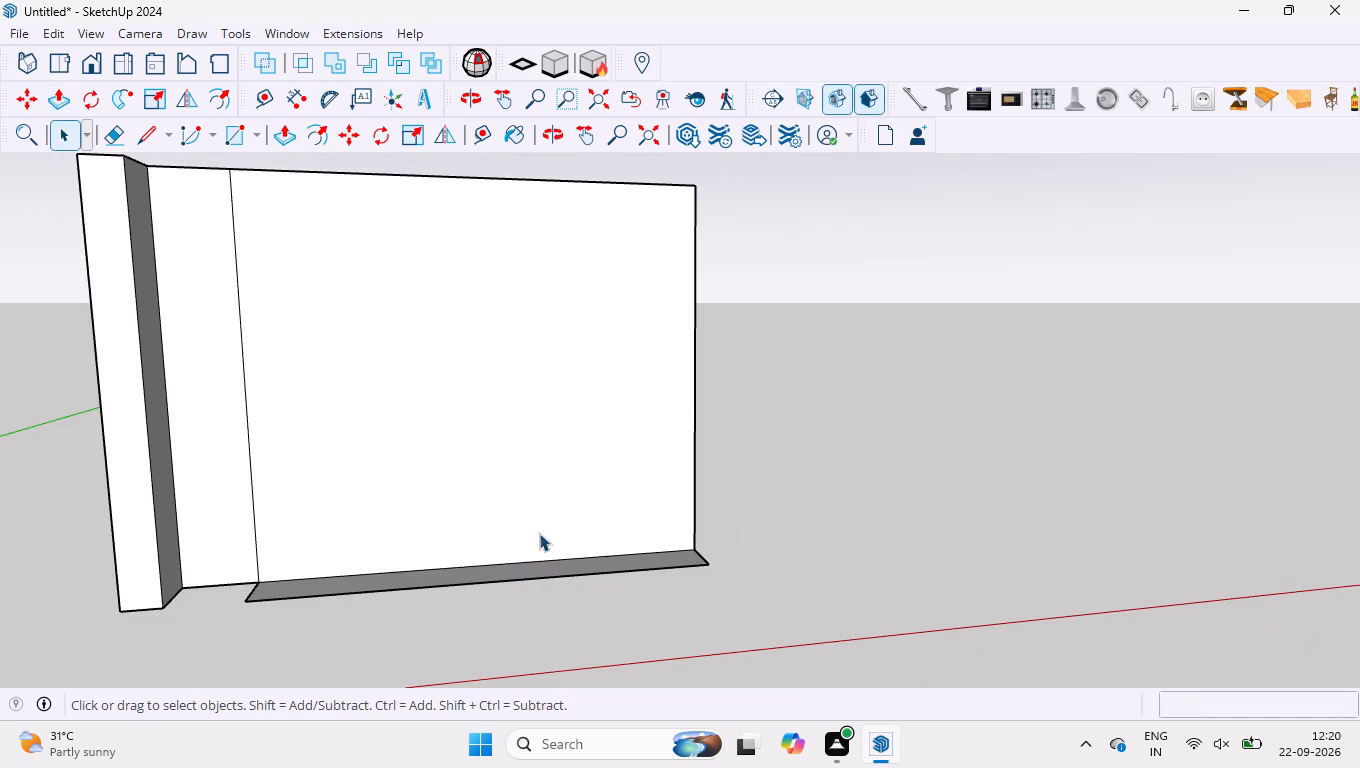
Examine the extruded wall, the projecting end block and the flat front strip from several angles.
scroll(285, 599, "up", 3)
left_click_drag(226, 585, 231, 592)
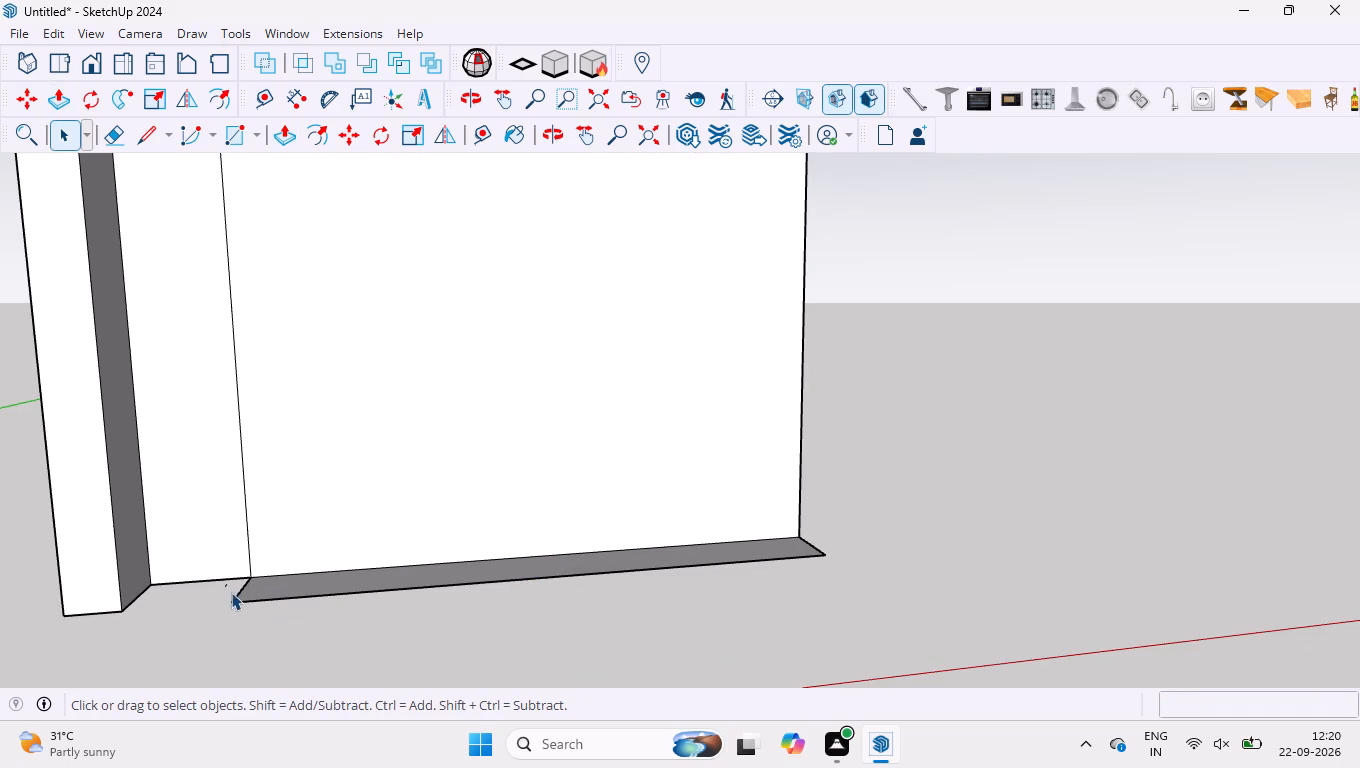
left_click_drag(231, 592, 238, 610)
scroll(428, 616, "down", 4)
scroll(244, 435, "down", 3)
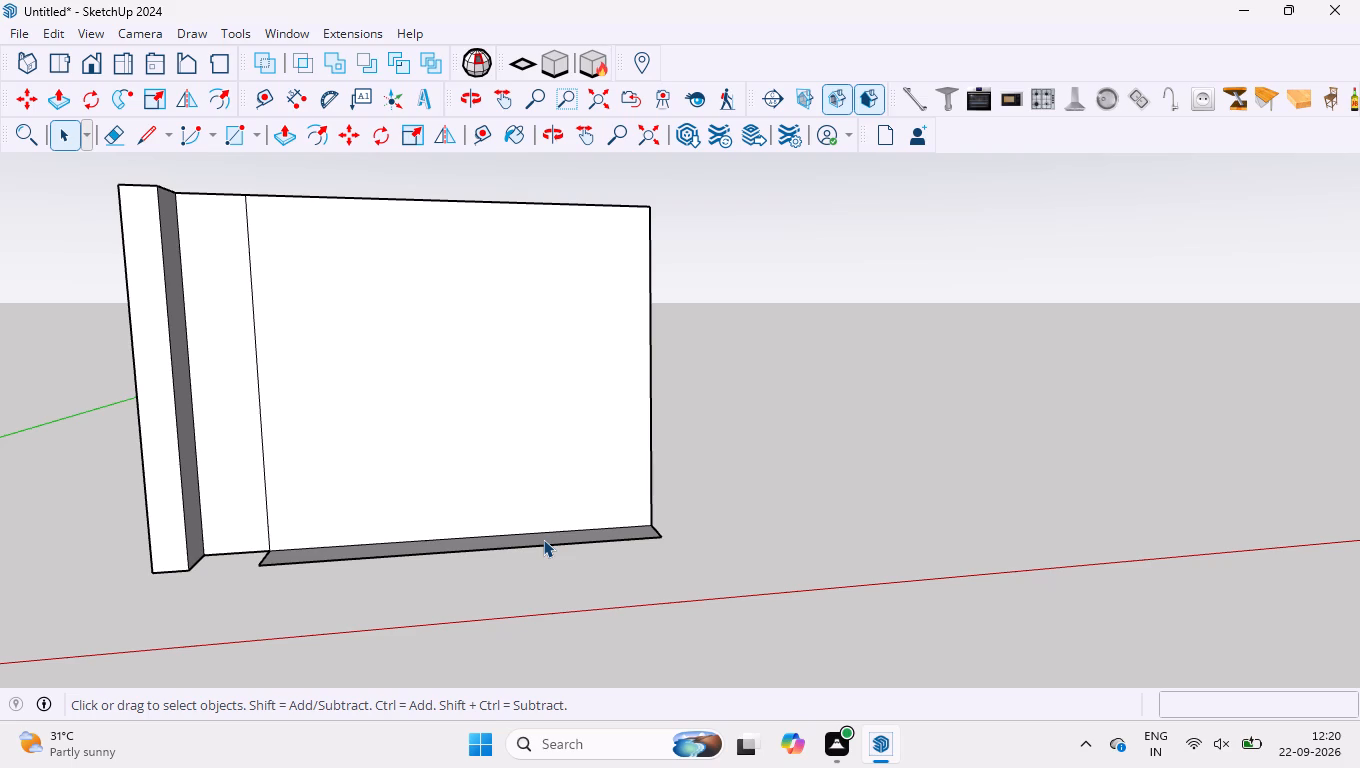
scroll(484, 560, "down", 8)
middle_click_drag(515, 540, 462, 556)
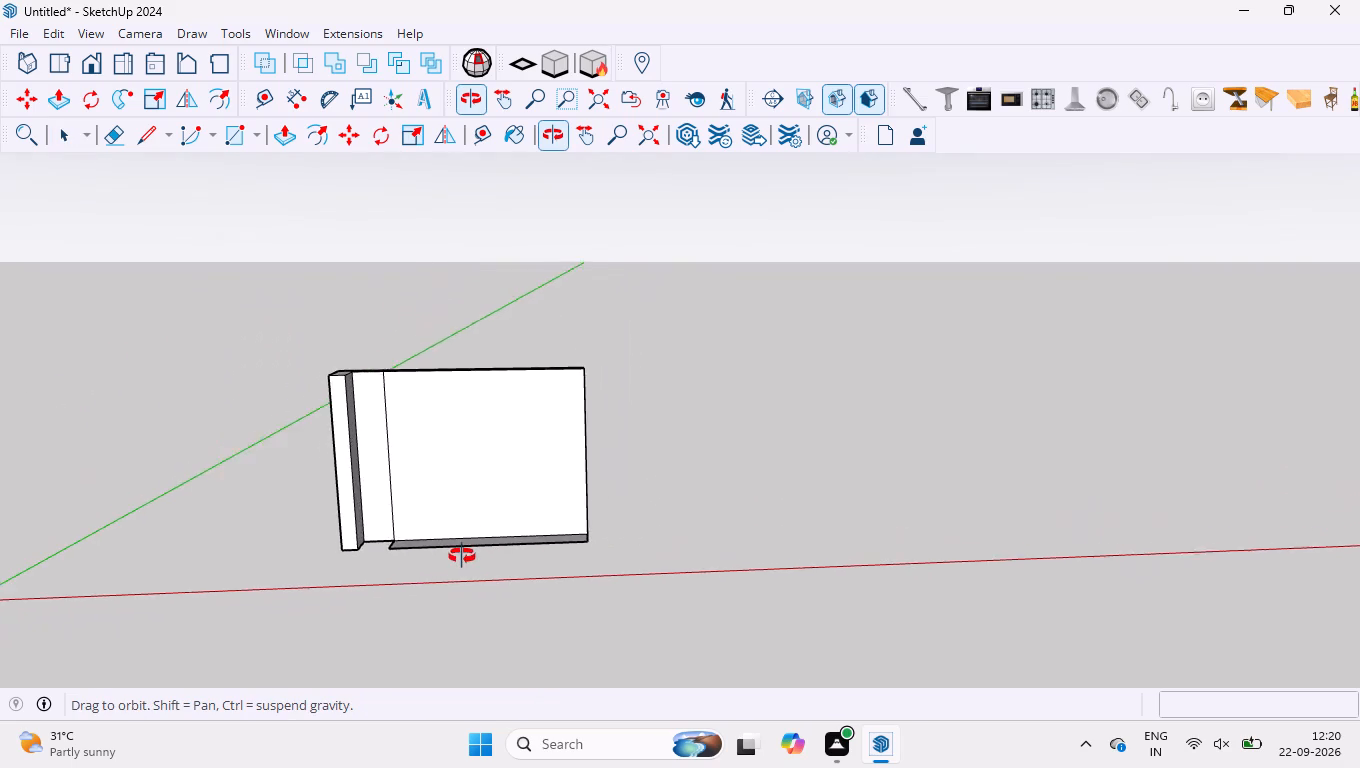
middle_click_drag(462, 556, 449, 558)
scroll(378, 491, "up", 8)
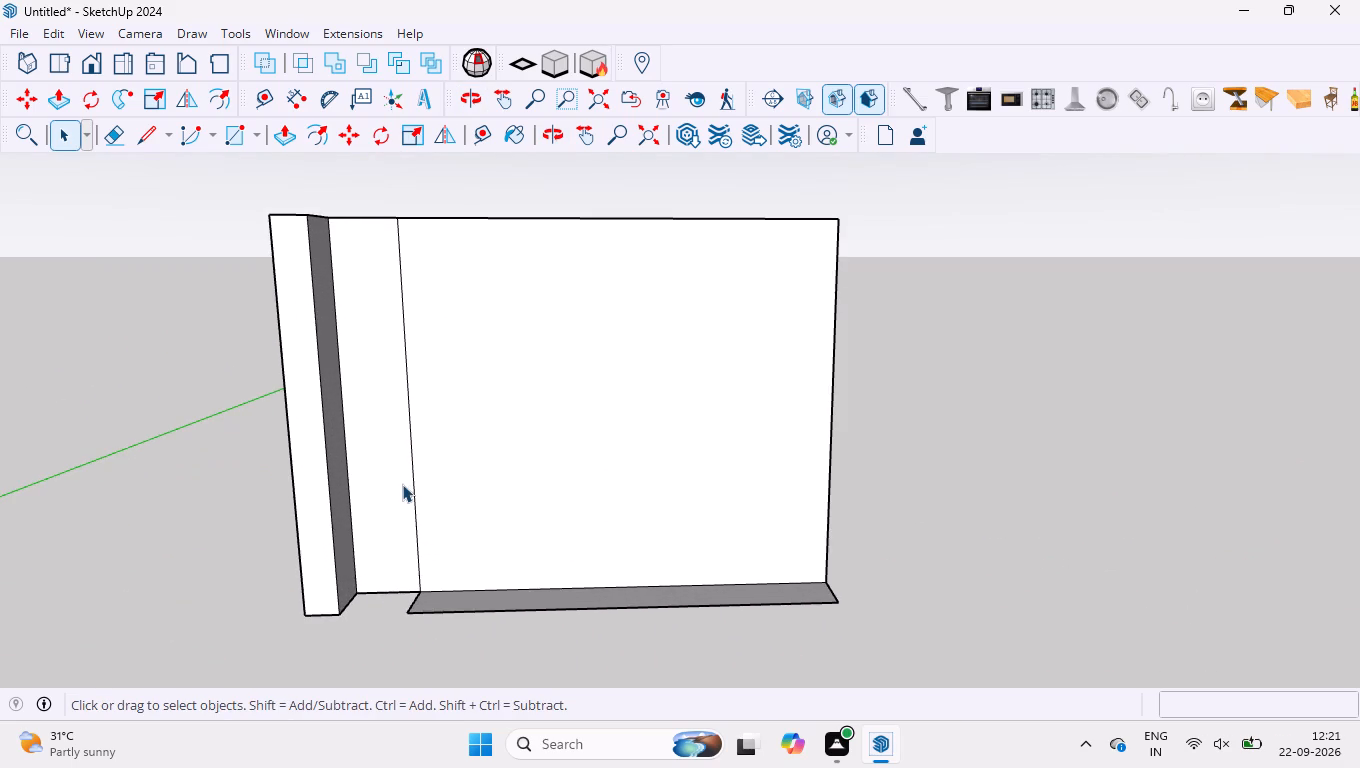
scroll(402, 484, "up", 1)
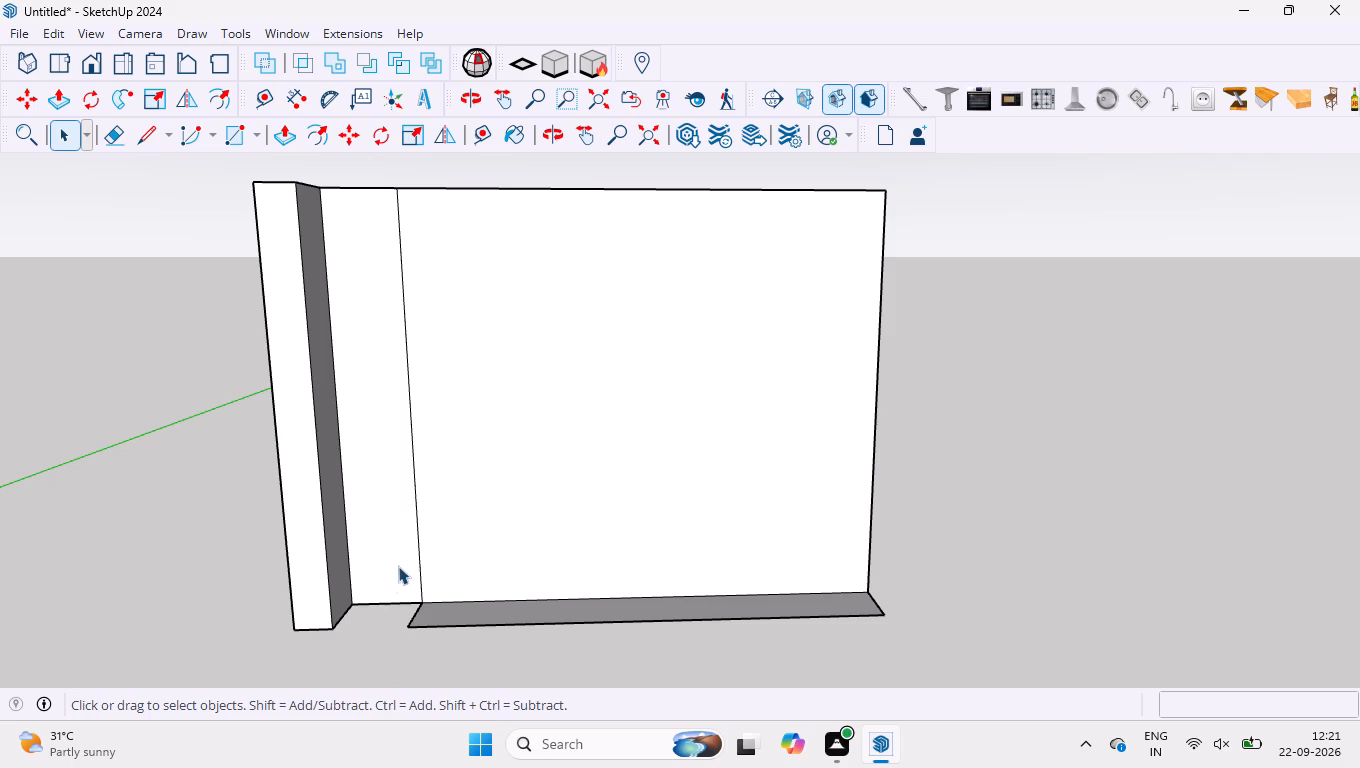
scroll(401, 625, "up", 1)
middle_click_drag(424, 612, 463, 712)
scroll(489, 539, "down", 8)
middle_click_drag(522, 557, 515, 499)
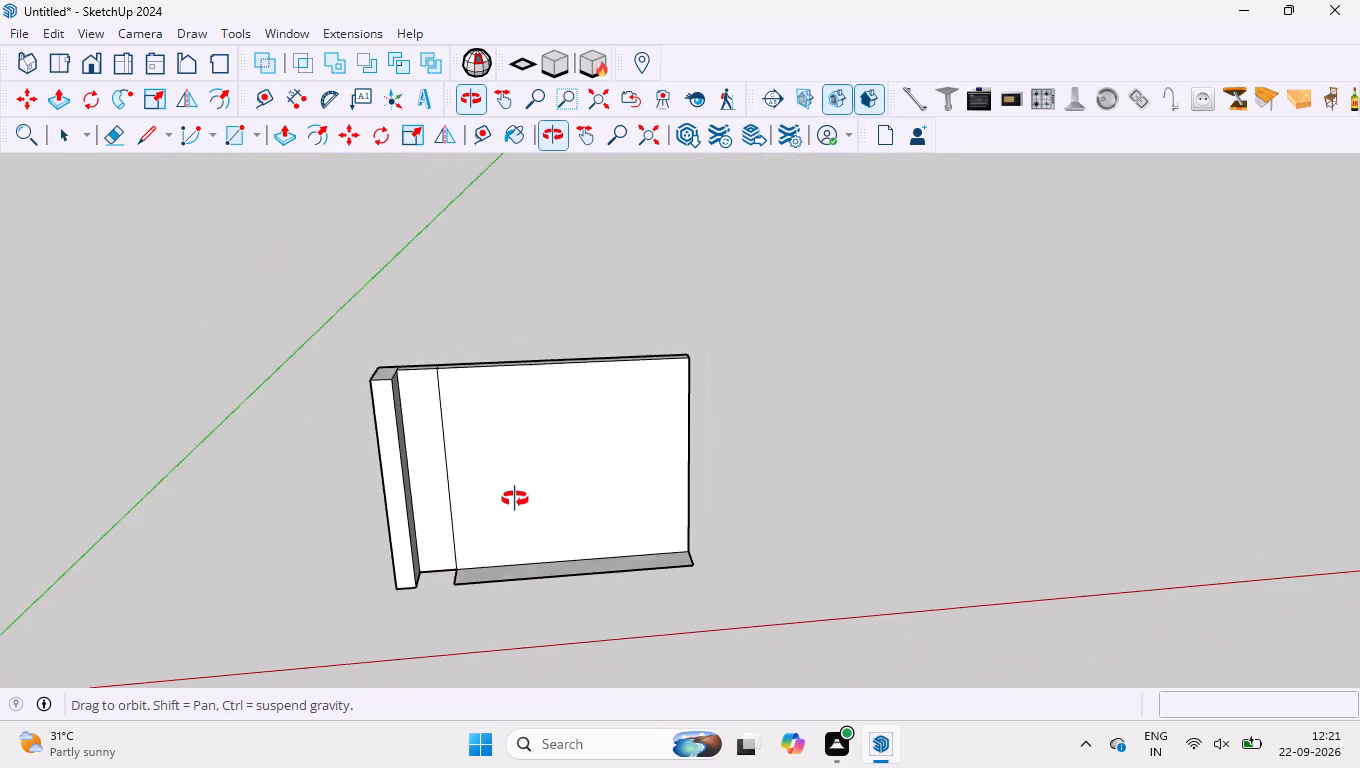
middle_click_drag(515, 499, 515, 486)
scroll(556, 514, "down", 3)
scroll(1096, 555, "up", 3)
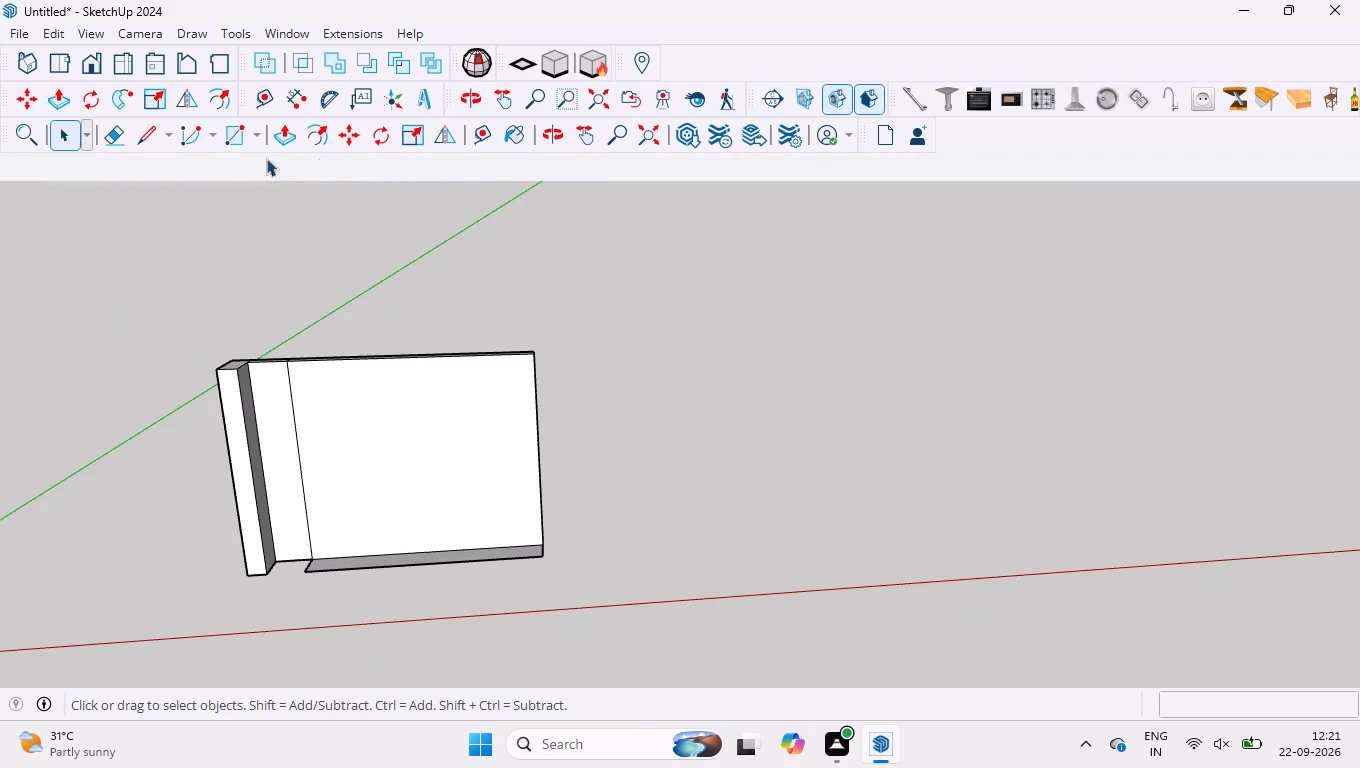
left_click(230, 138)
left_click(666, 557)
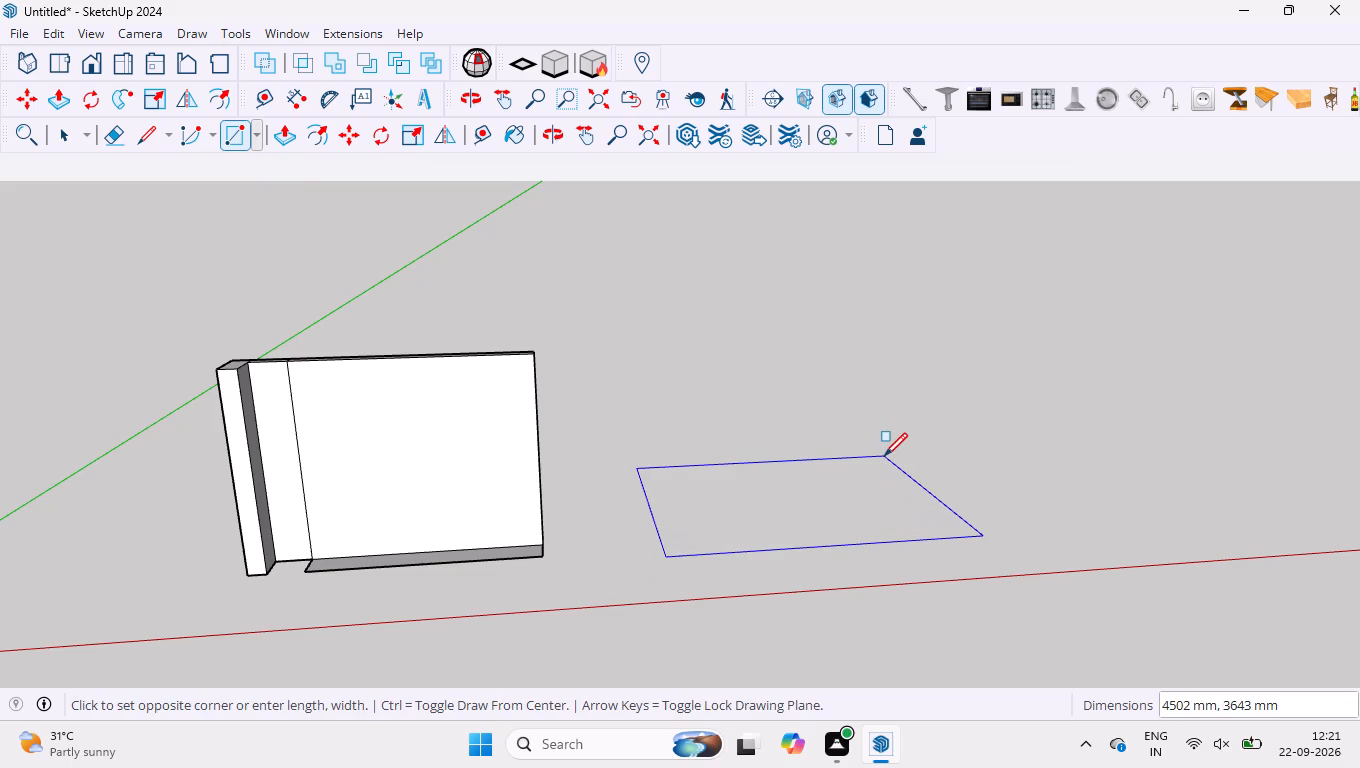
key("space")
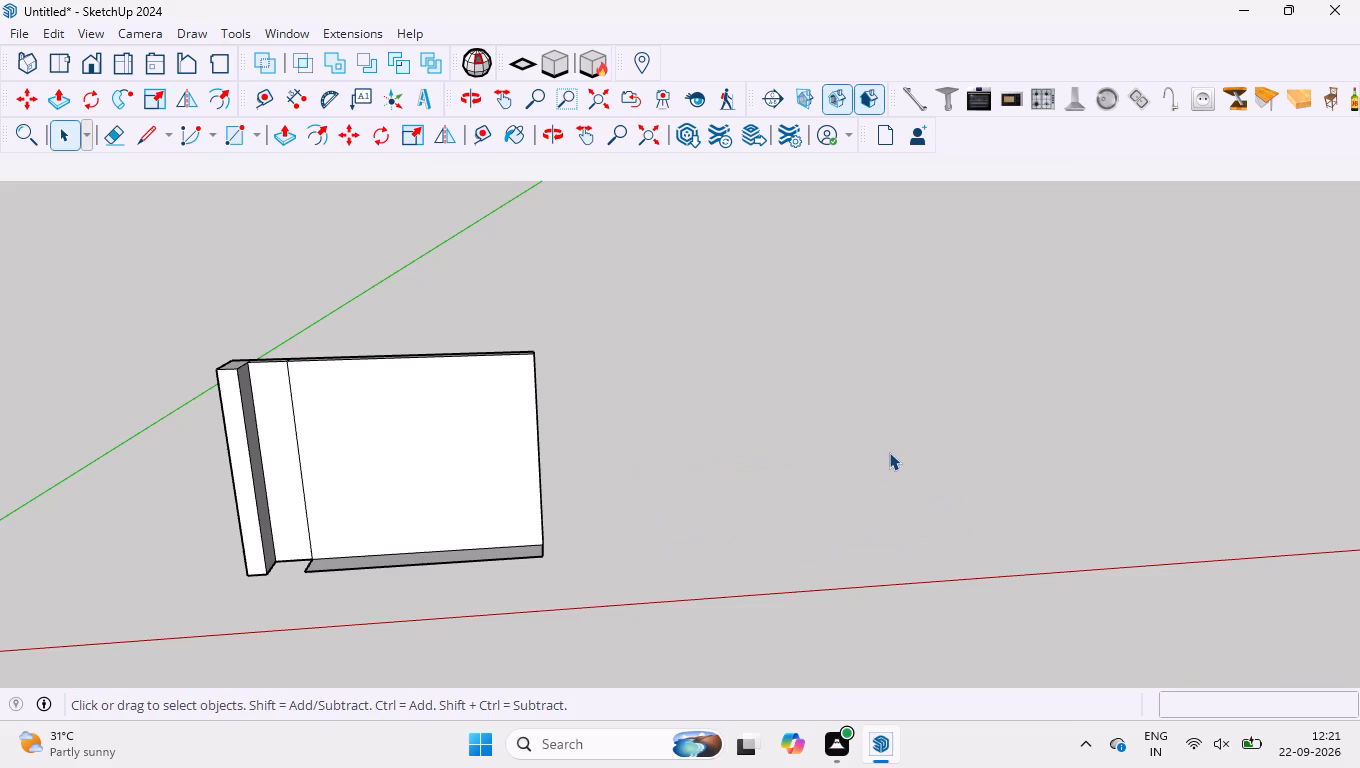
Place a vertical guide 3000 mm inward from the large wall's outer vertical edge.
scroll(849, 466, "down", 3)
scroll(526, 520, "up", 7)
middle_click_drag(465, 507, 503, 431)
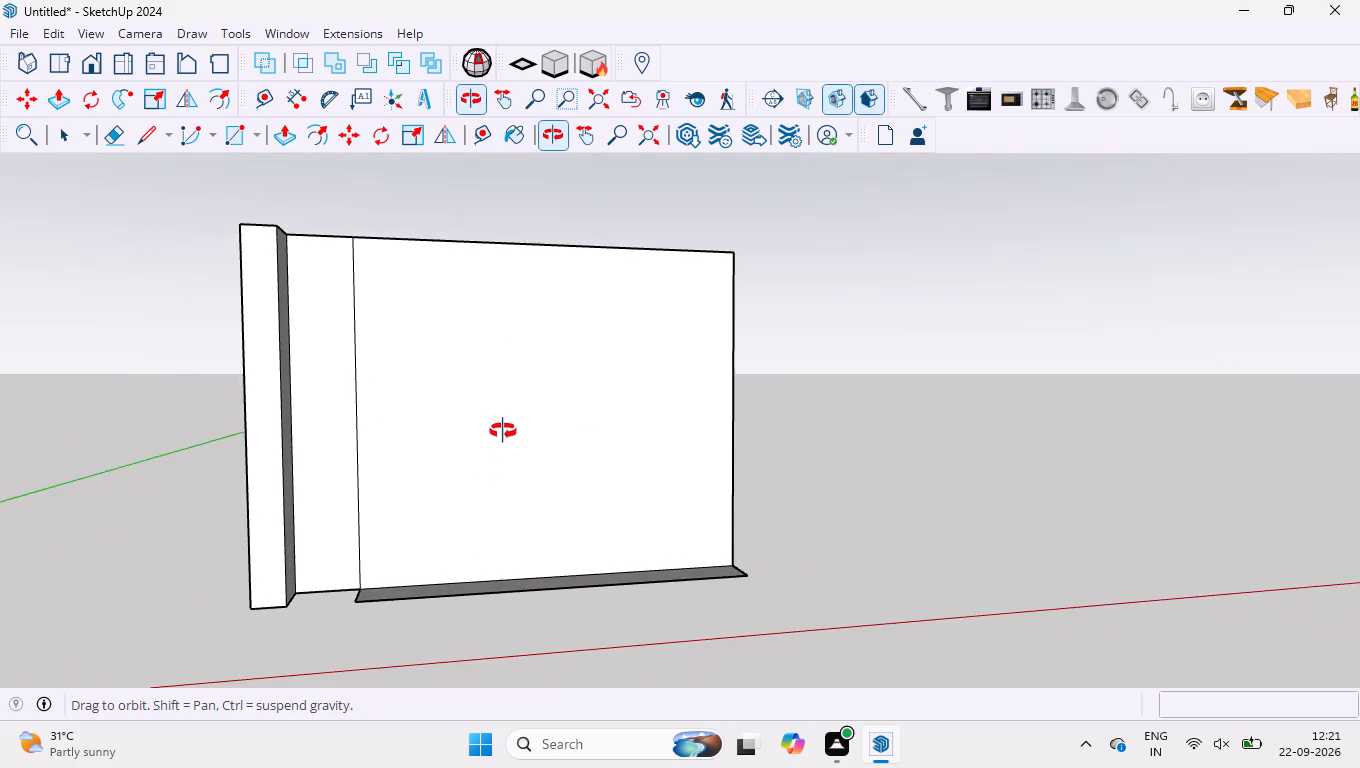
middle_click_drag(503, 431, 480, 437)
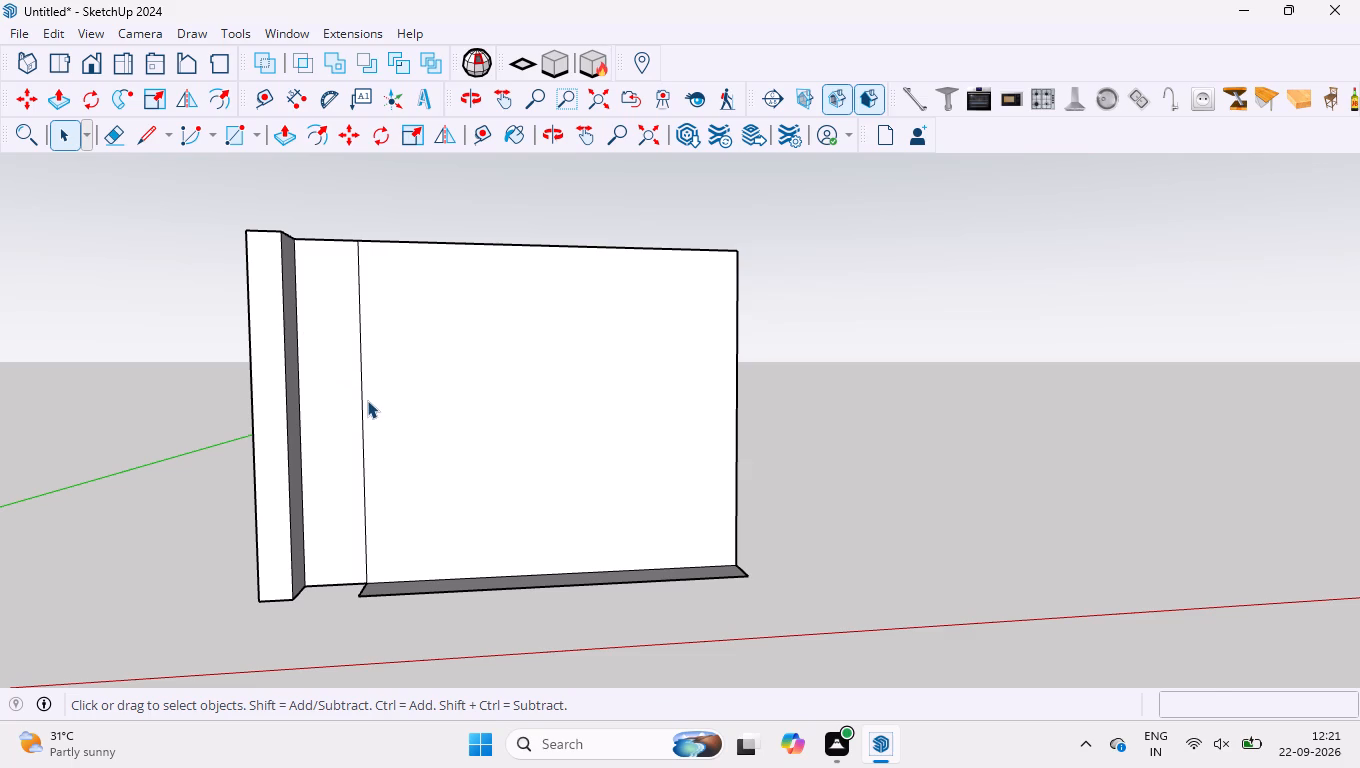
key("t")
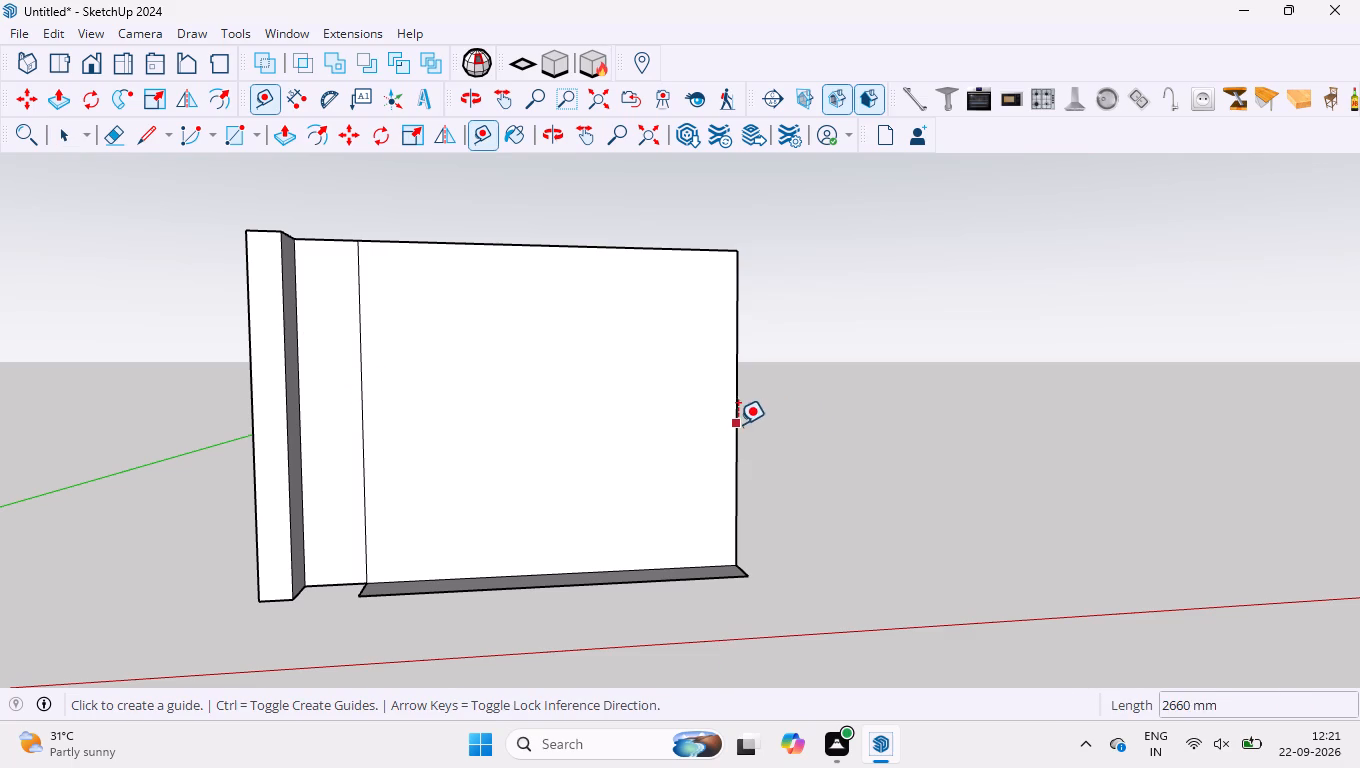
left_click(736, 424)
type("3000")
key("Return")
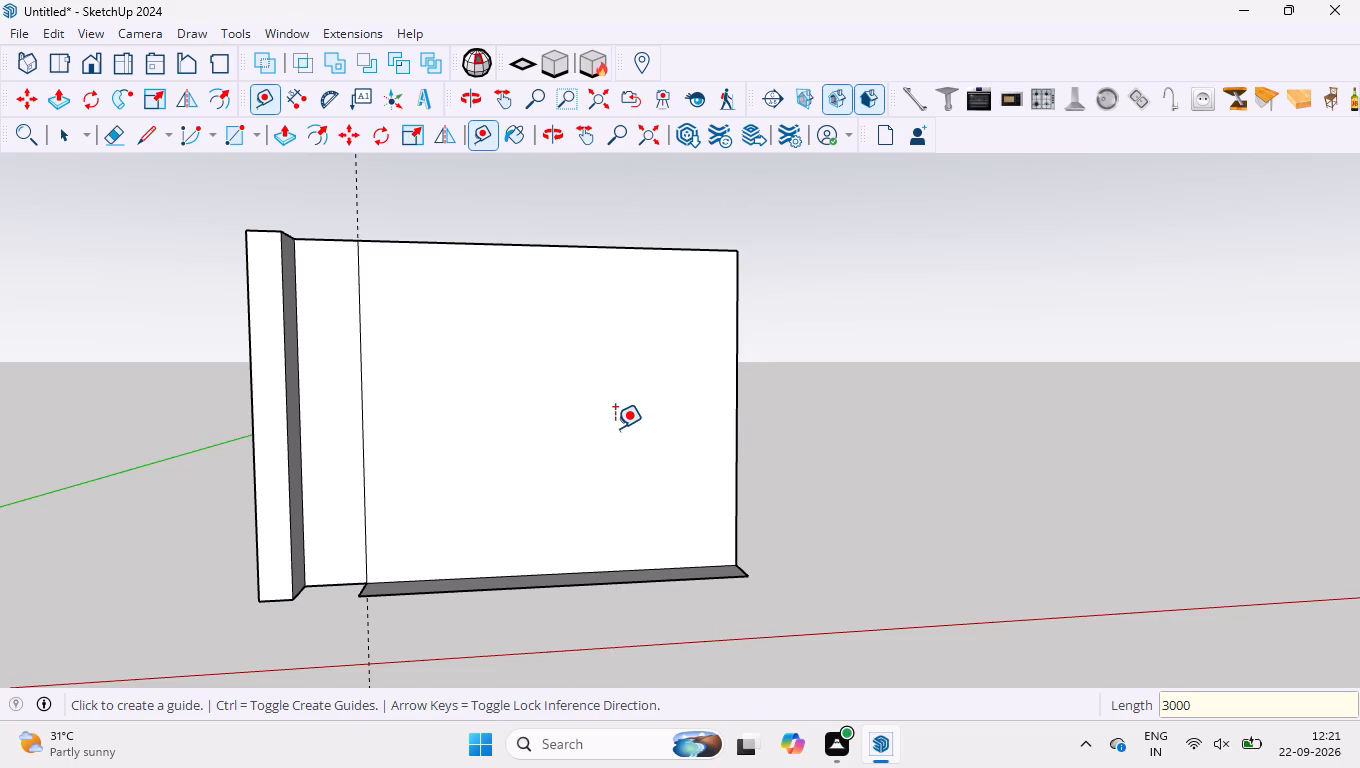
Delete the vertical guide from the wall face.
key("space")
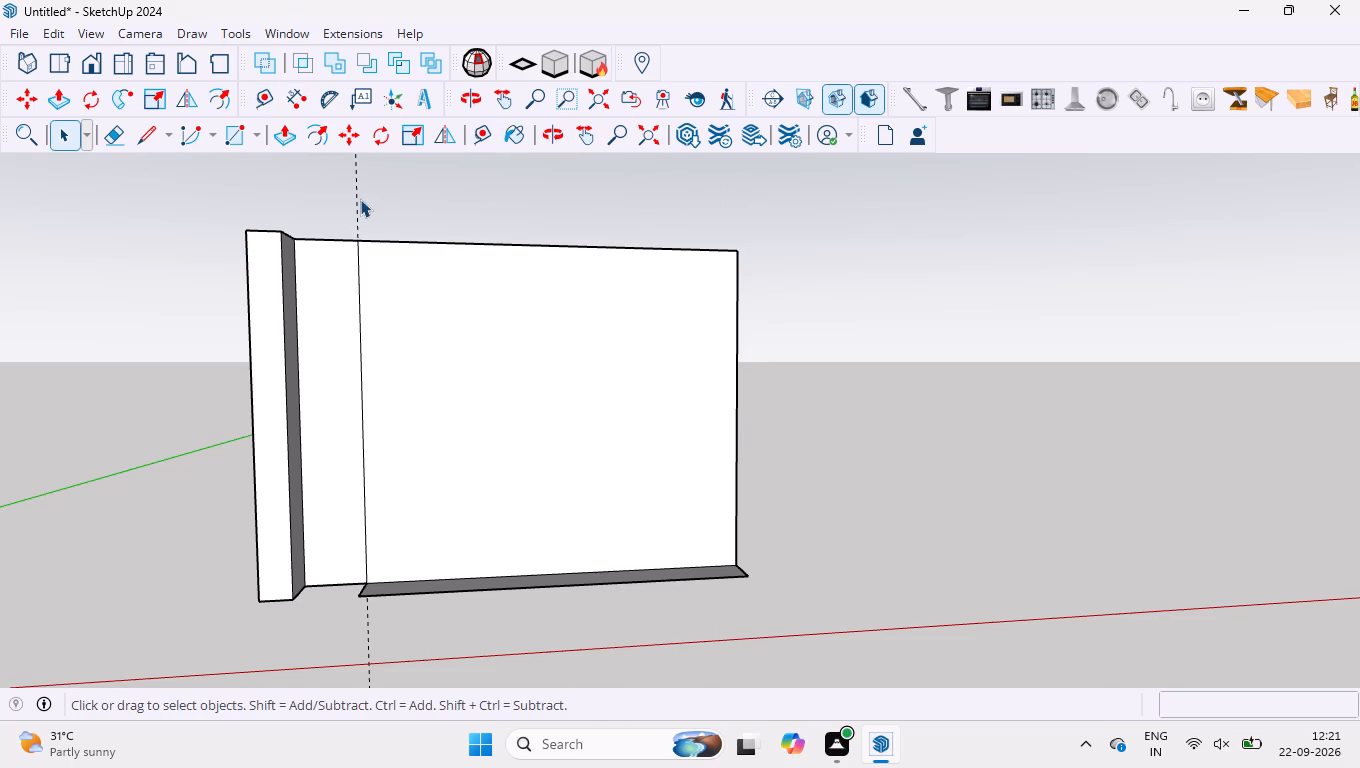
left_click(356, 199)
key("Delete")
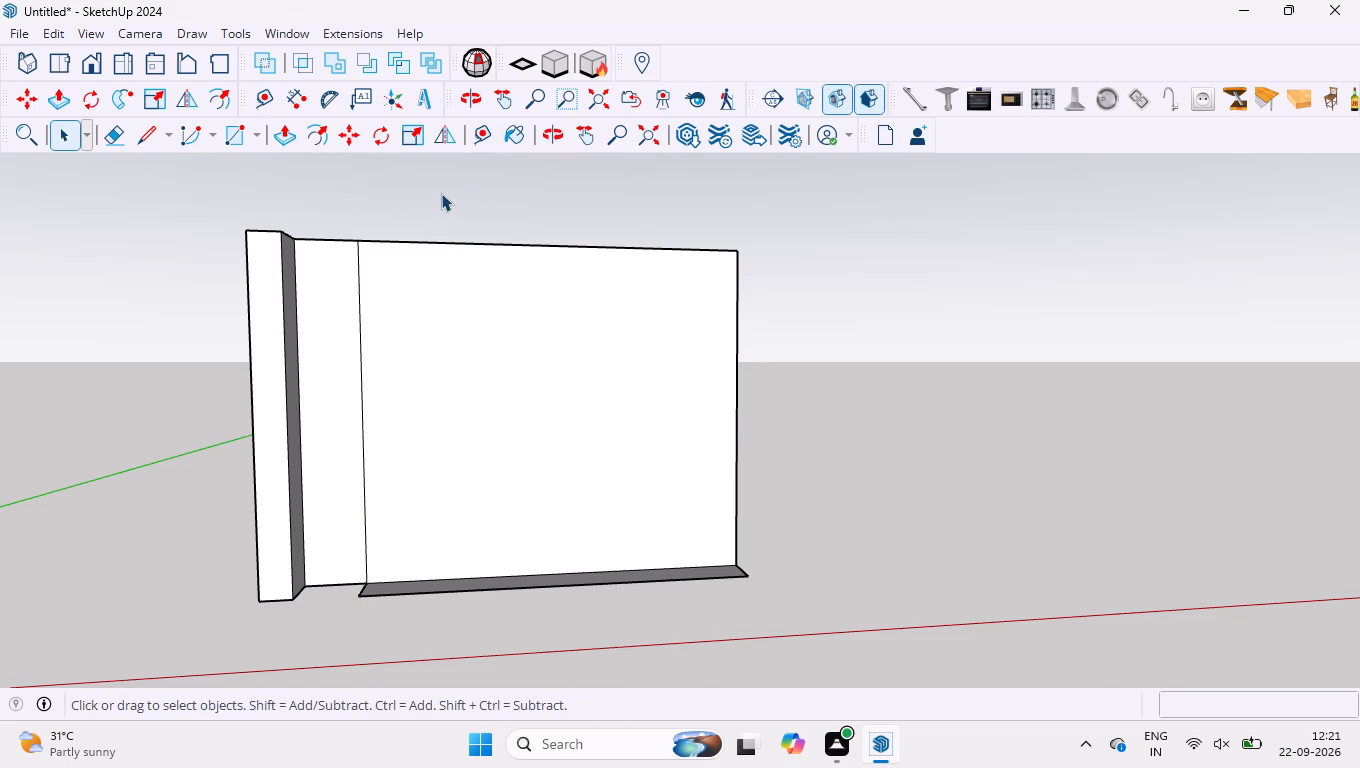
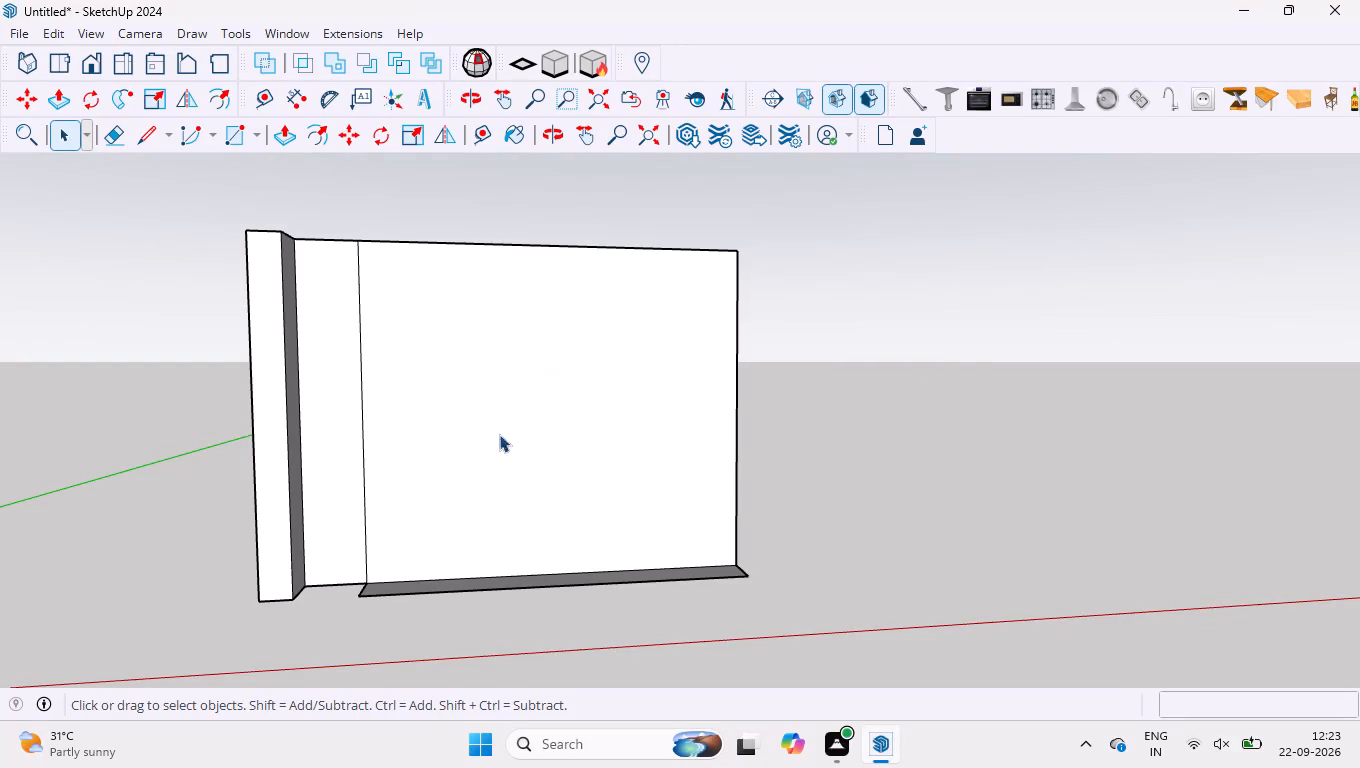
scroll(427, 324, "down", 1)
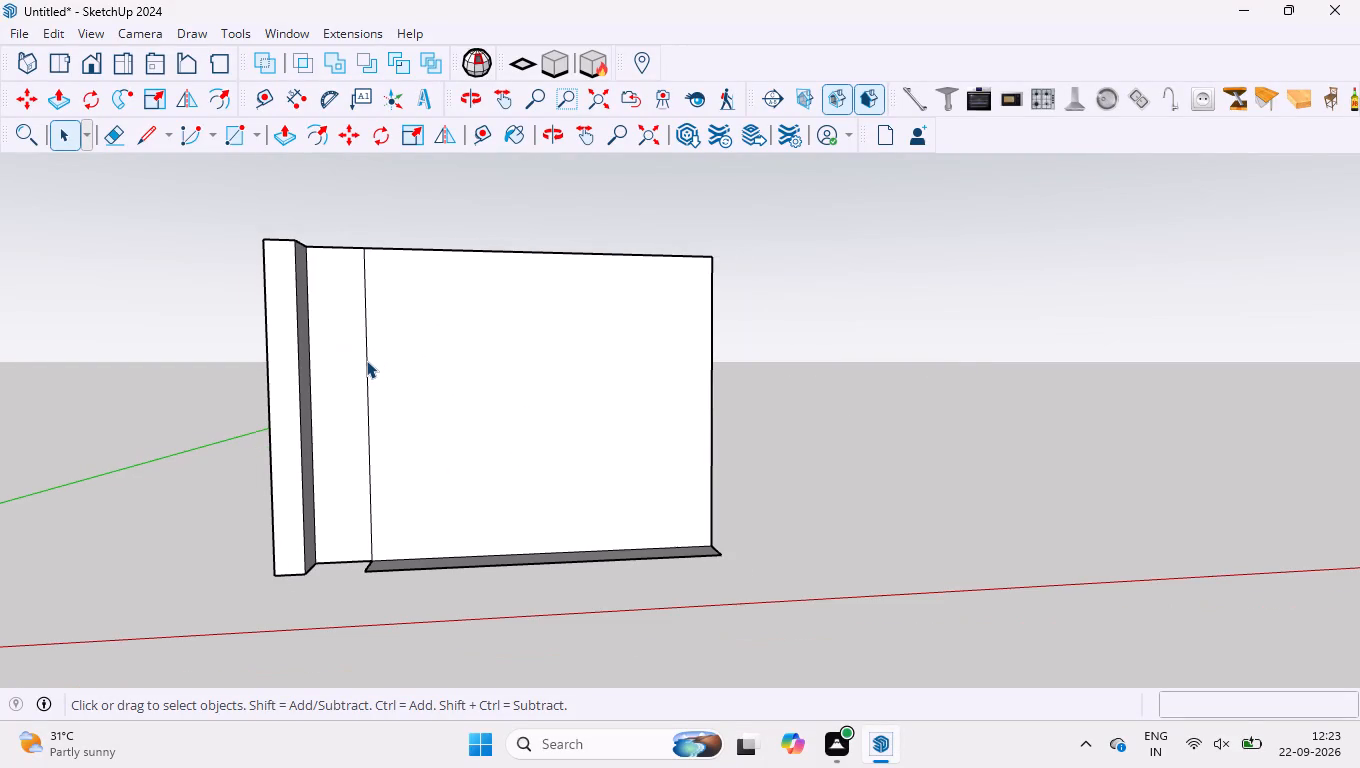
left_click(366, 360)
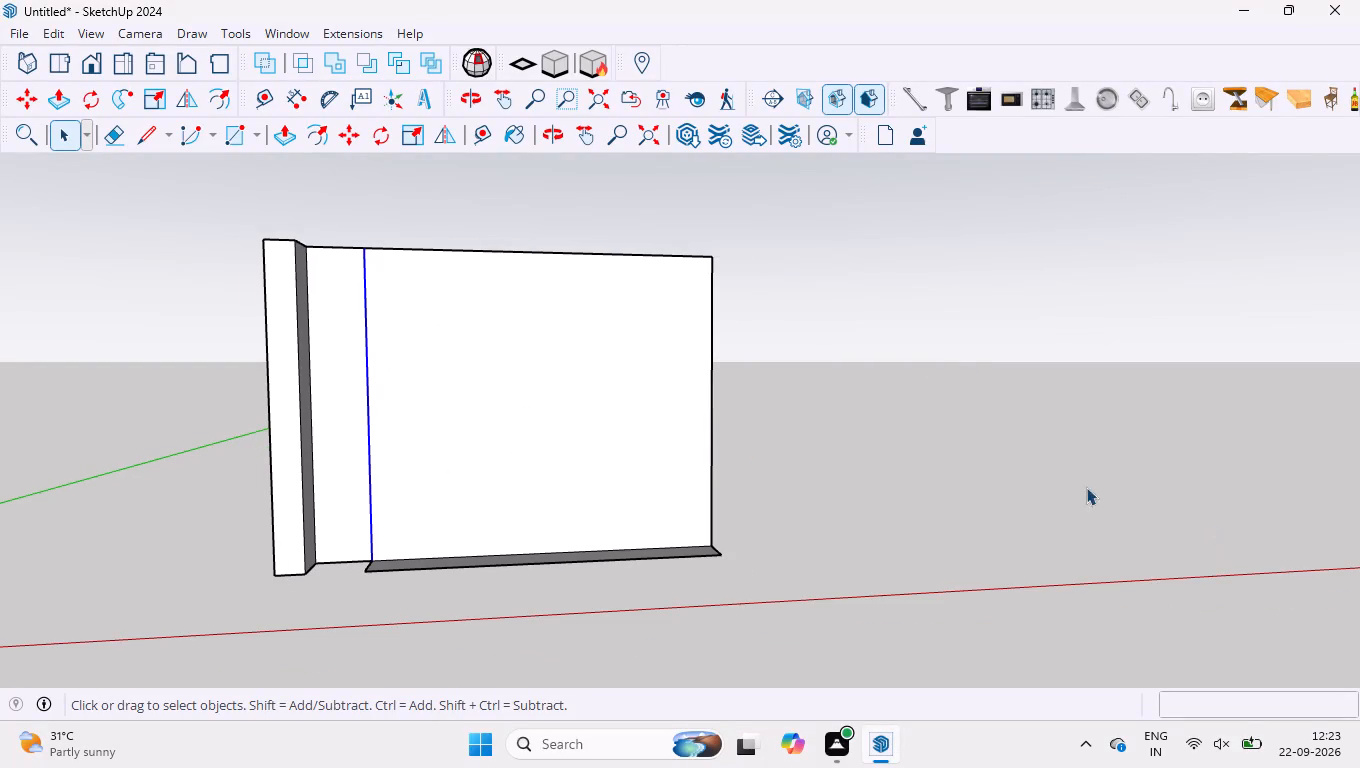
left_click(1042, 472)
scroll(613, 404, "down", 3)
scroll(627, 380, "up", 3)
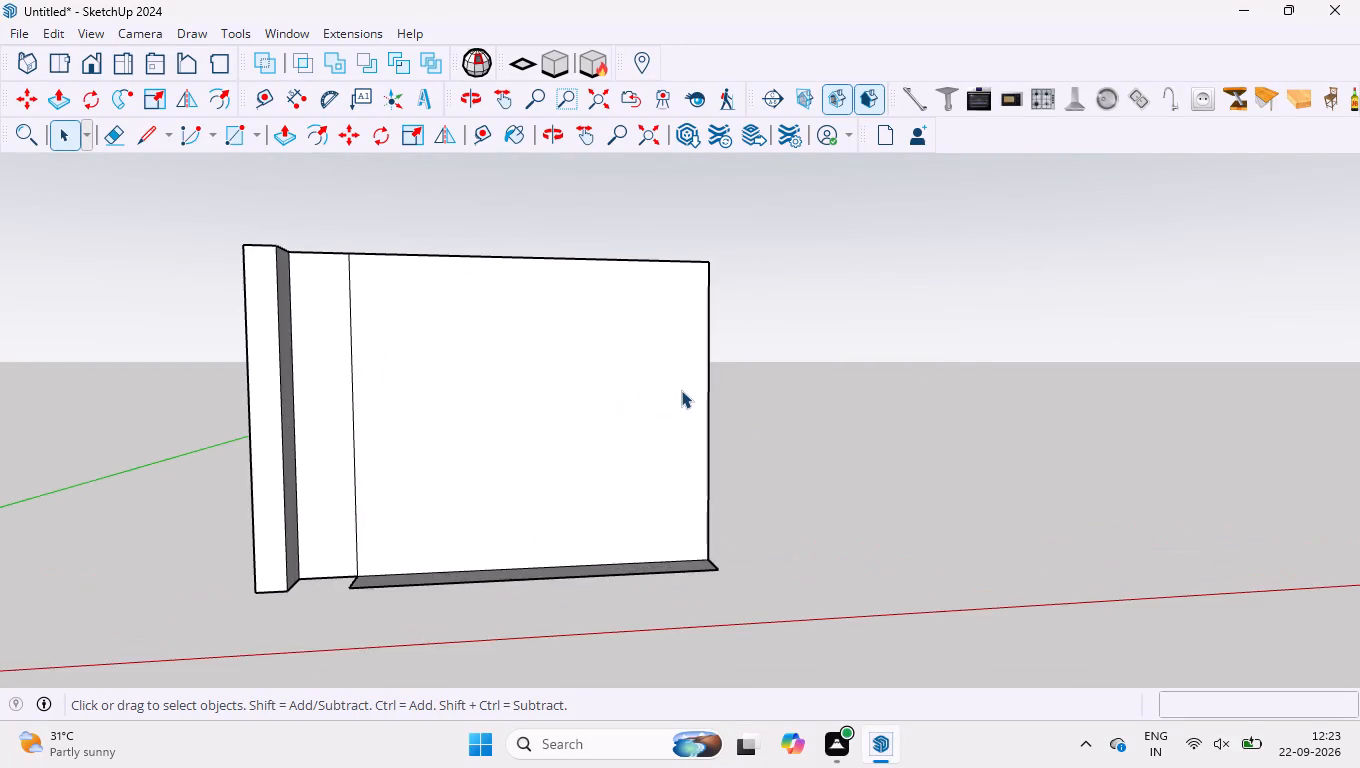
Delete the flat strip's face at the foot of the large wall and erase its three remaining outer edges.
scroll(685, 392, "up", 2)
middle_click_drag(685, 392, 630, 451)
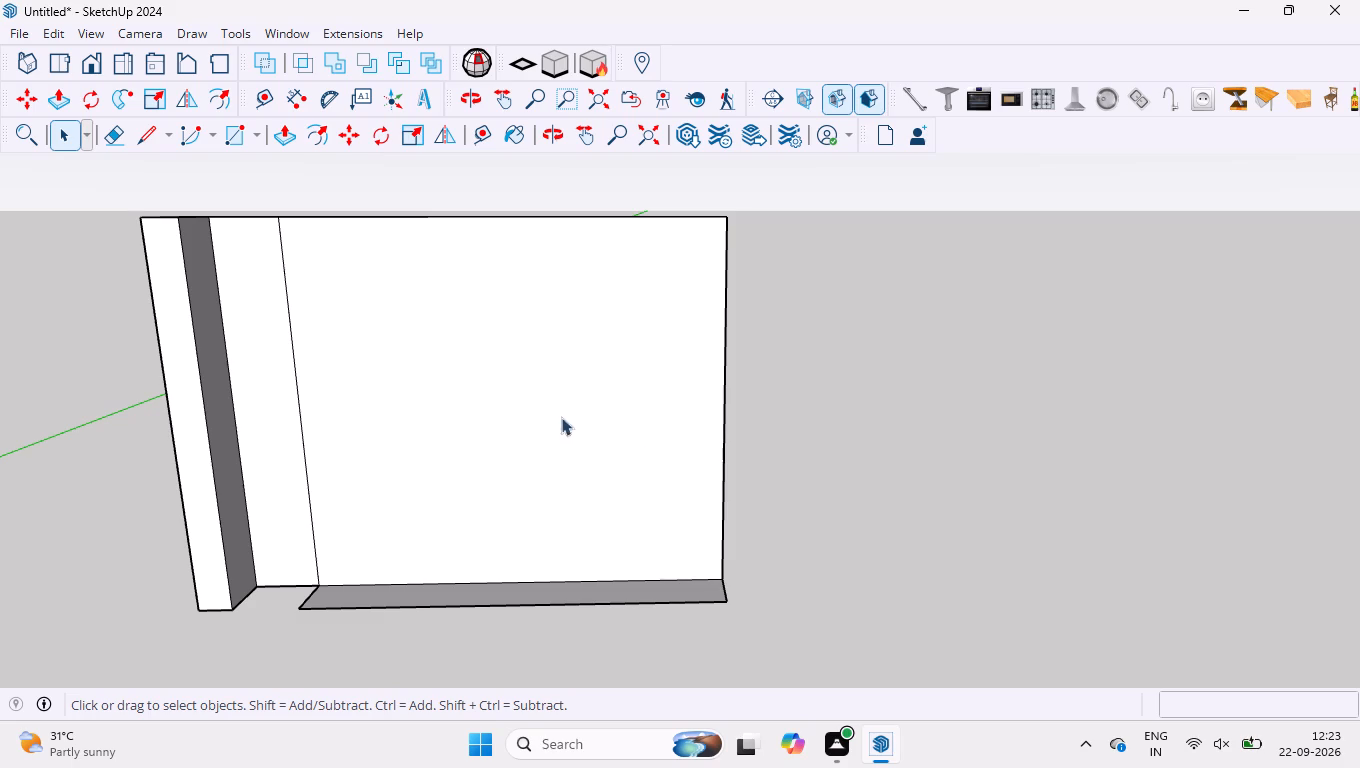
scroll(416, 596, "down", 1)
scroll(288, 564, "up", 3)
middle_click_drag(353, 509, 353, 517)
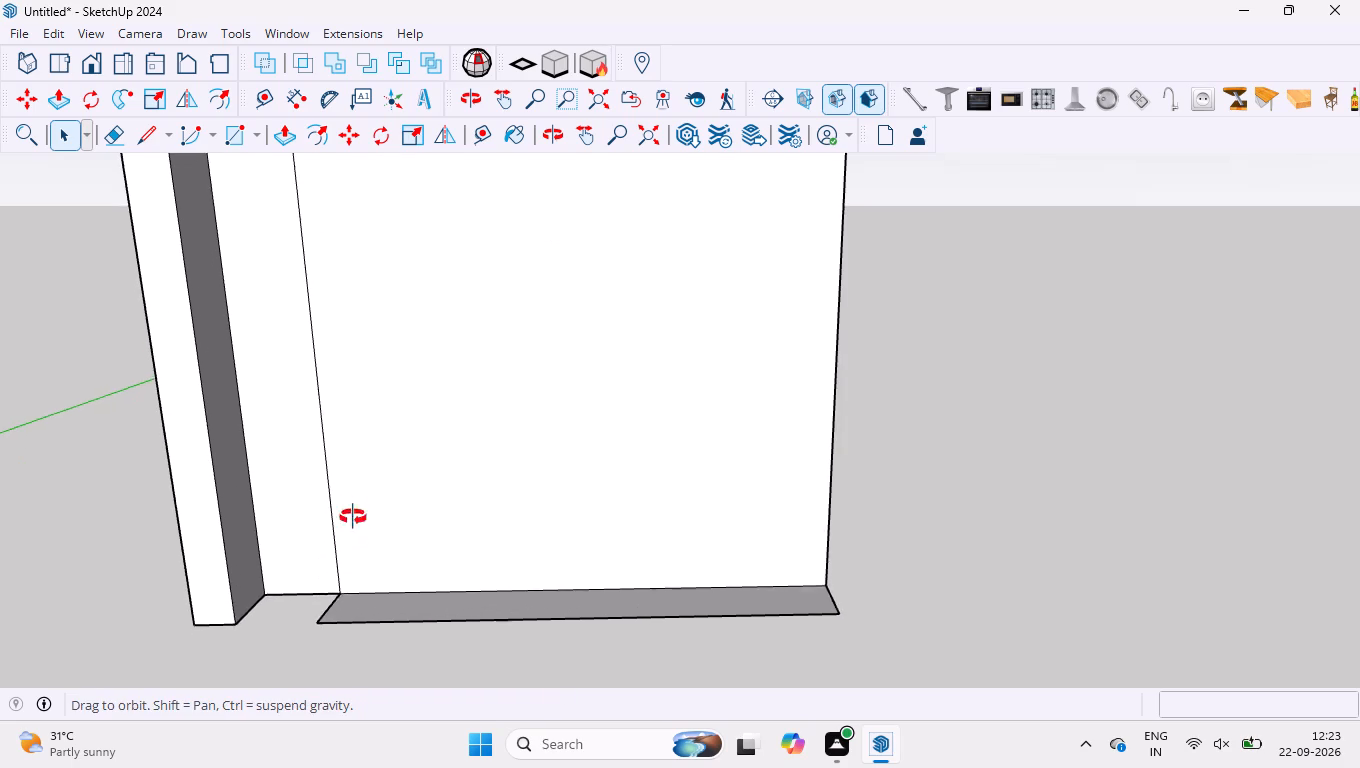
middle_click_drag(353, 517, 322, 635)
left_click_drag(335, 574, 364, 616)
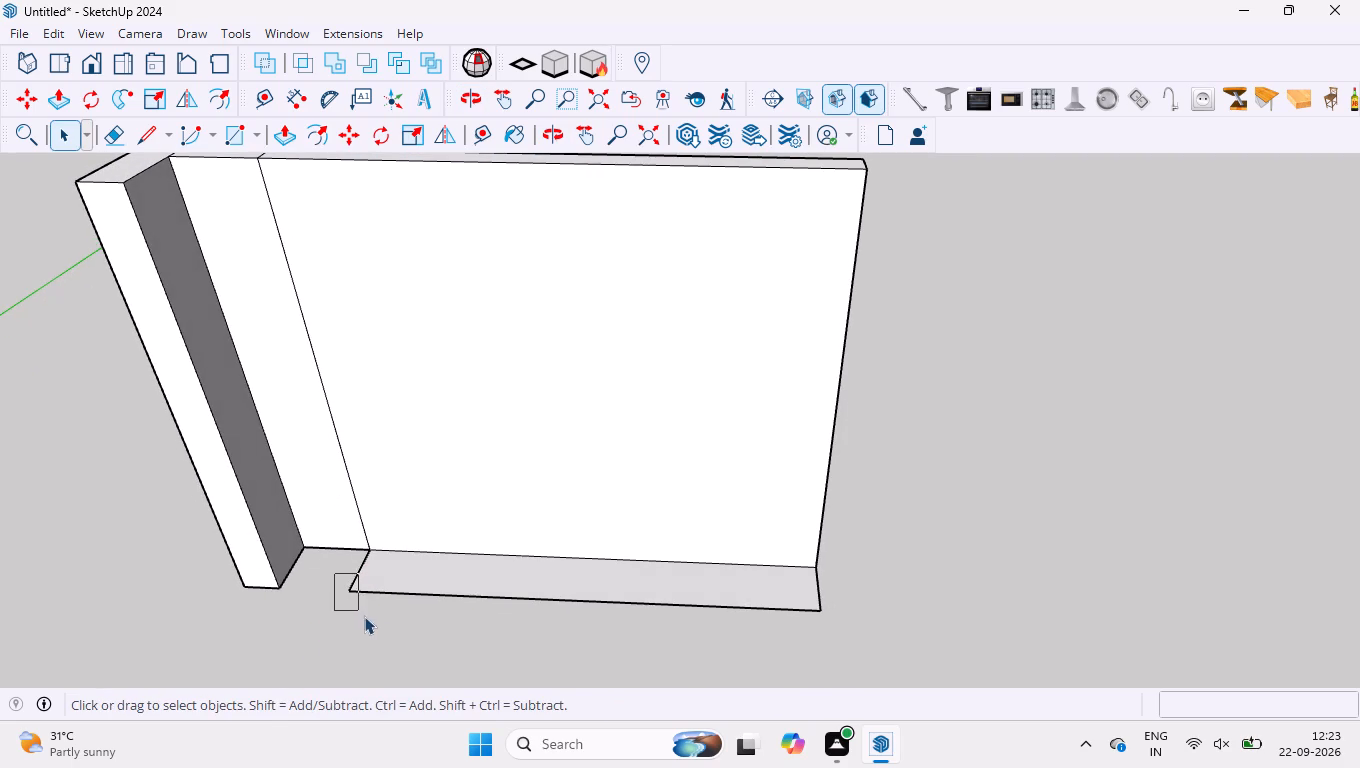
left_click_drag(364, 616, 376, 623)
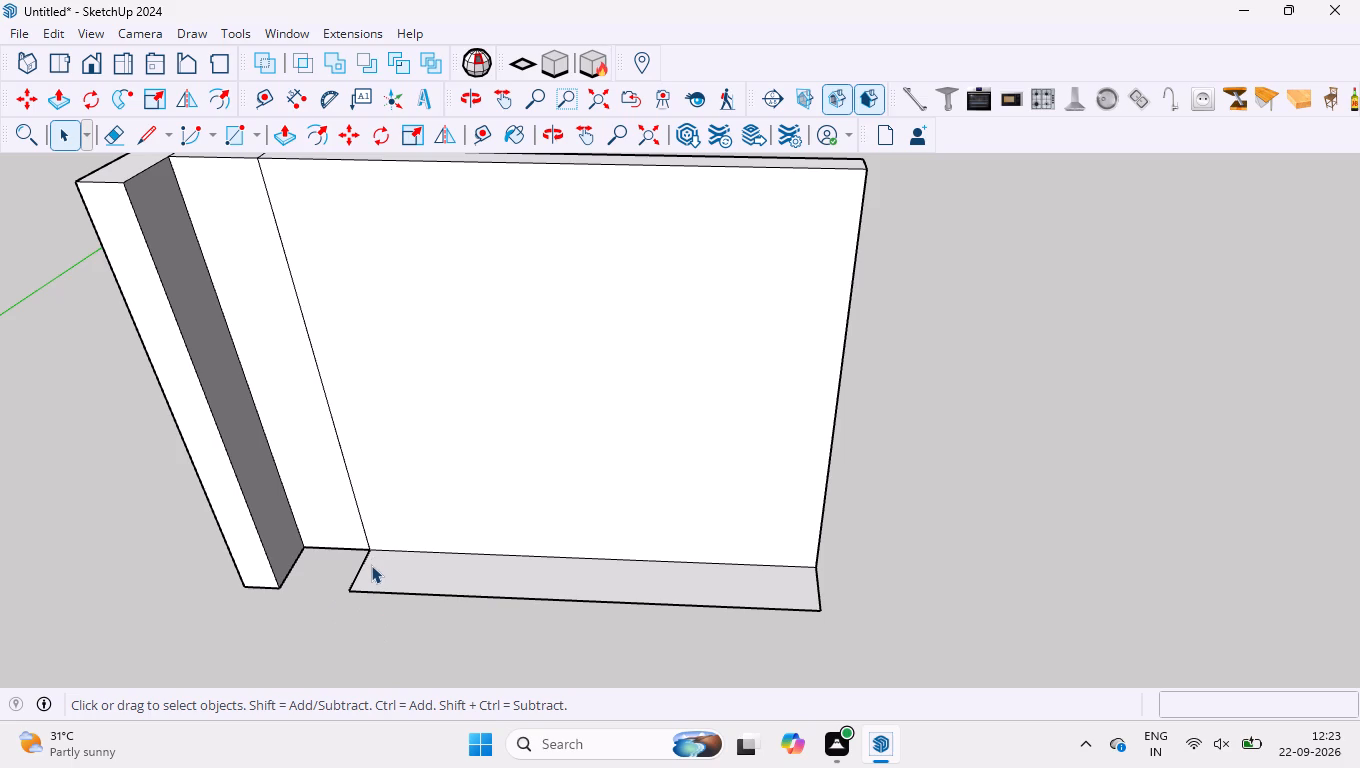
left_click(371, 565)
key("Delete")
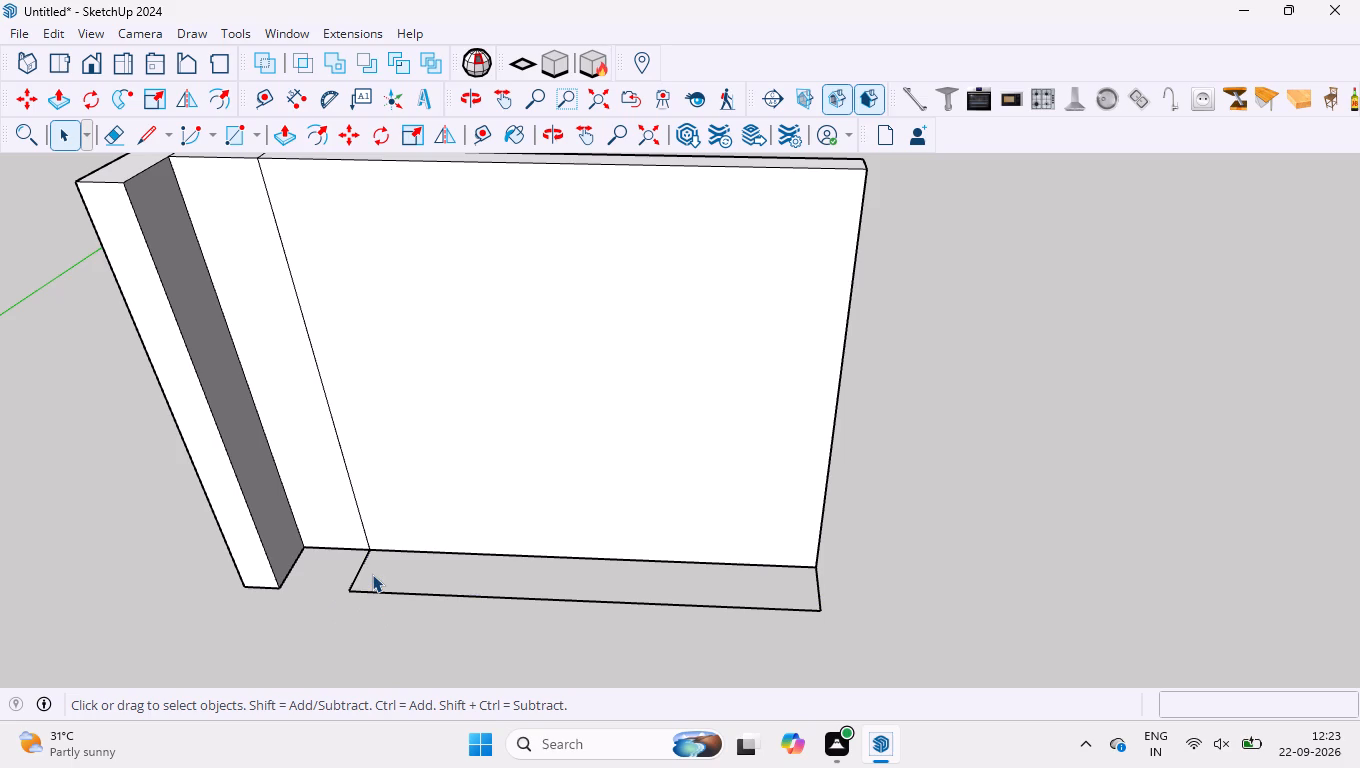
key("e")
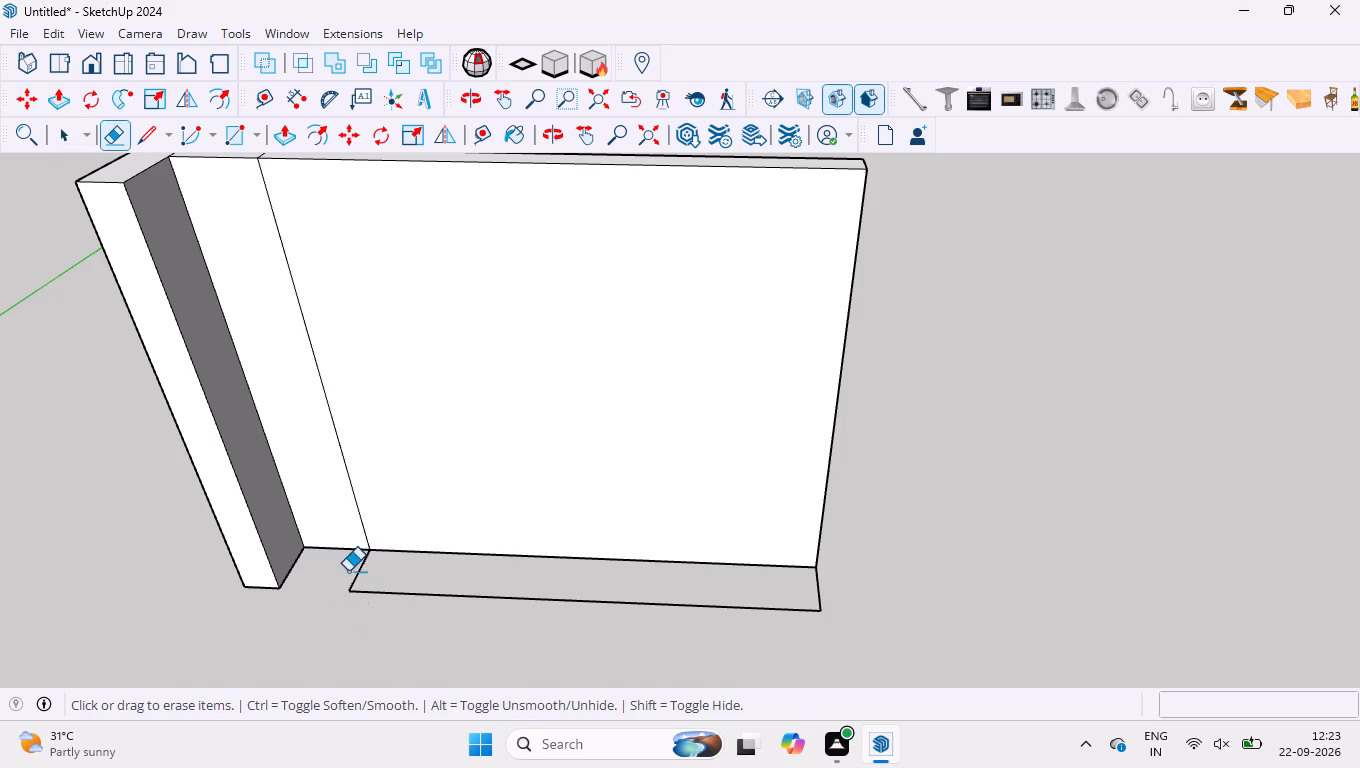
left_click_drag(348, 571, 408, 658)
left_click_drag(806, 594, 866, 592)
key("Return")
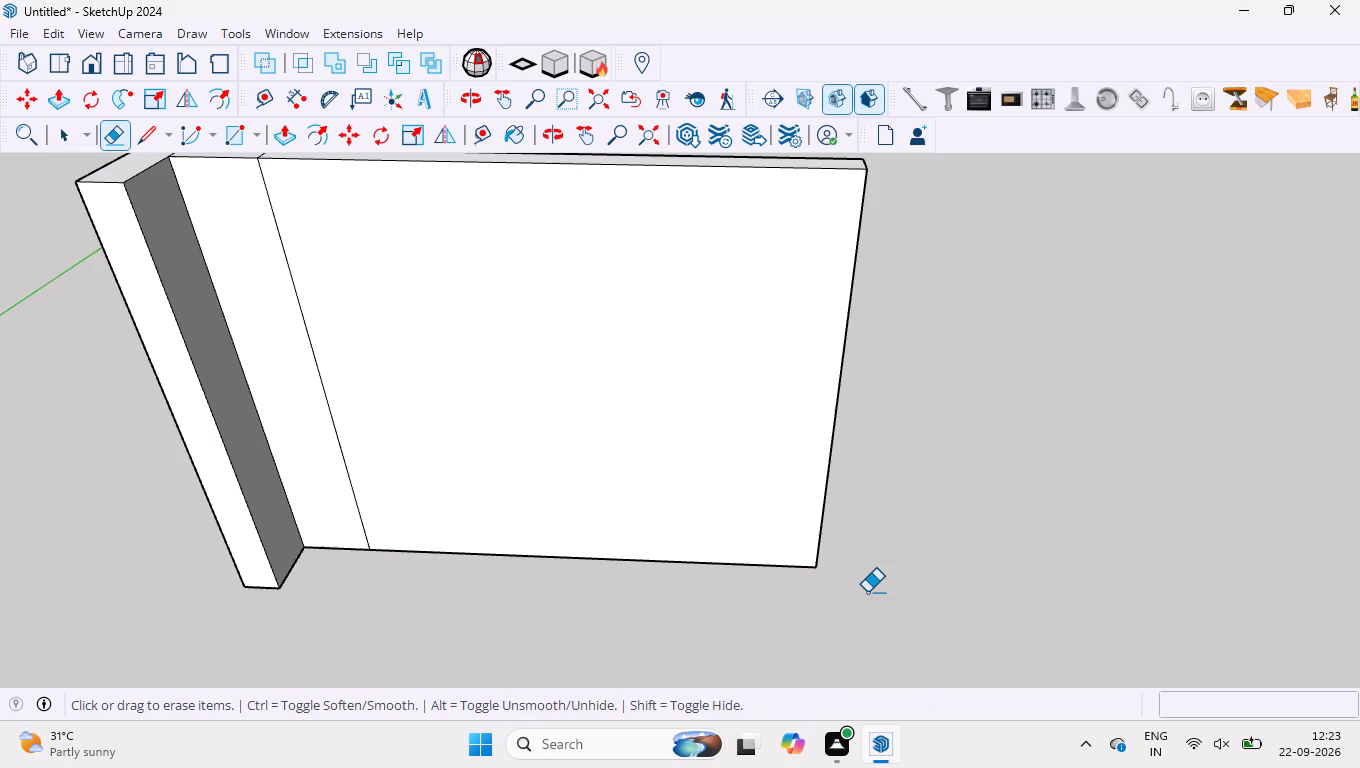
scroll(785, 624, "down", 7)
key("space")
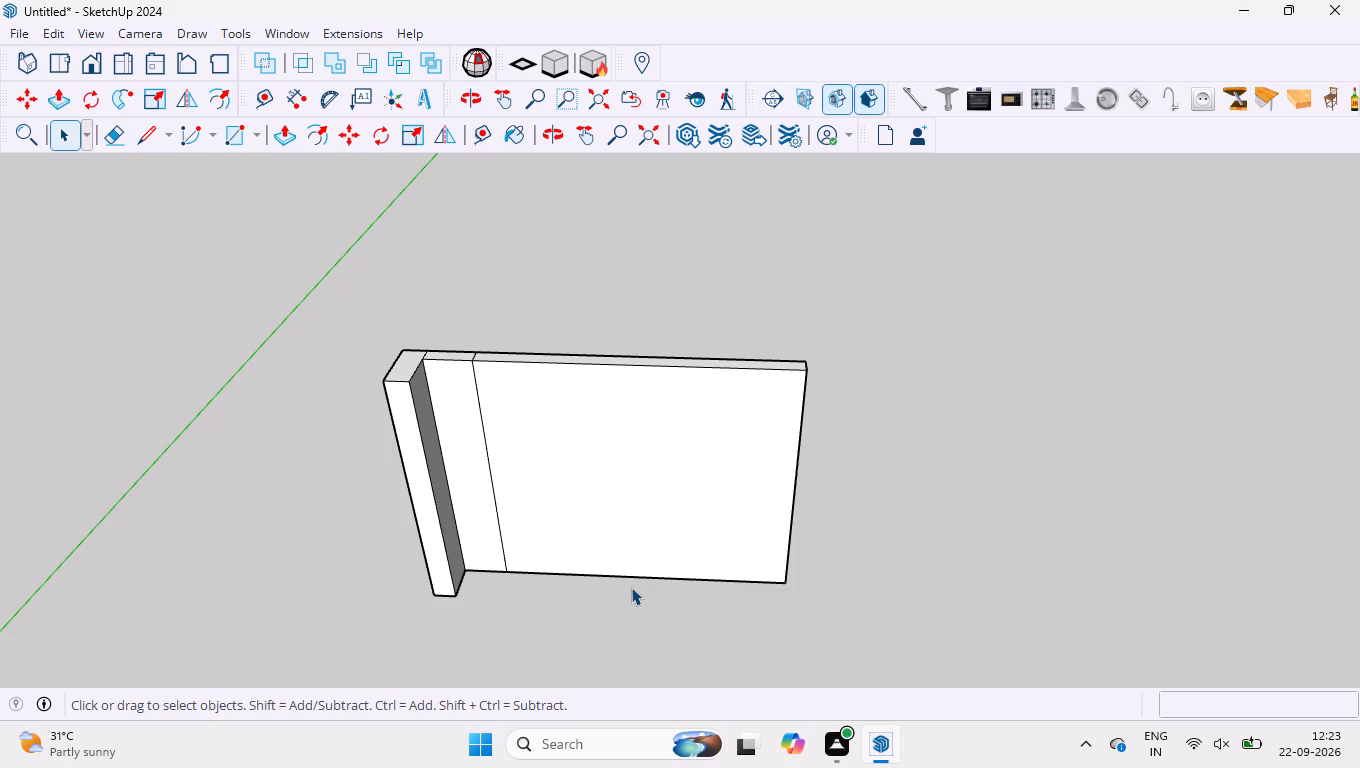
Place a vertical guide 2255 mm inward from the large wall's outer vertical edge, away from the projecting block.
middle_click_drag(538, 561, 575, 446)
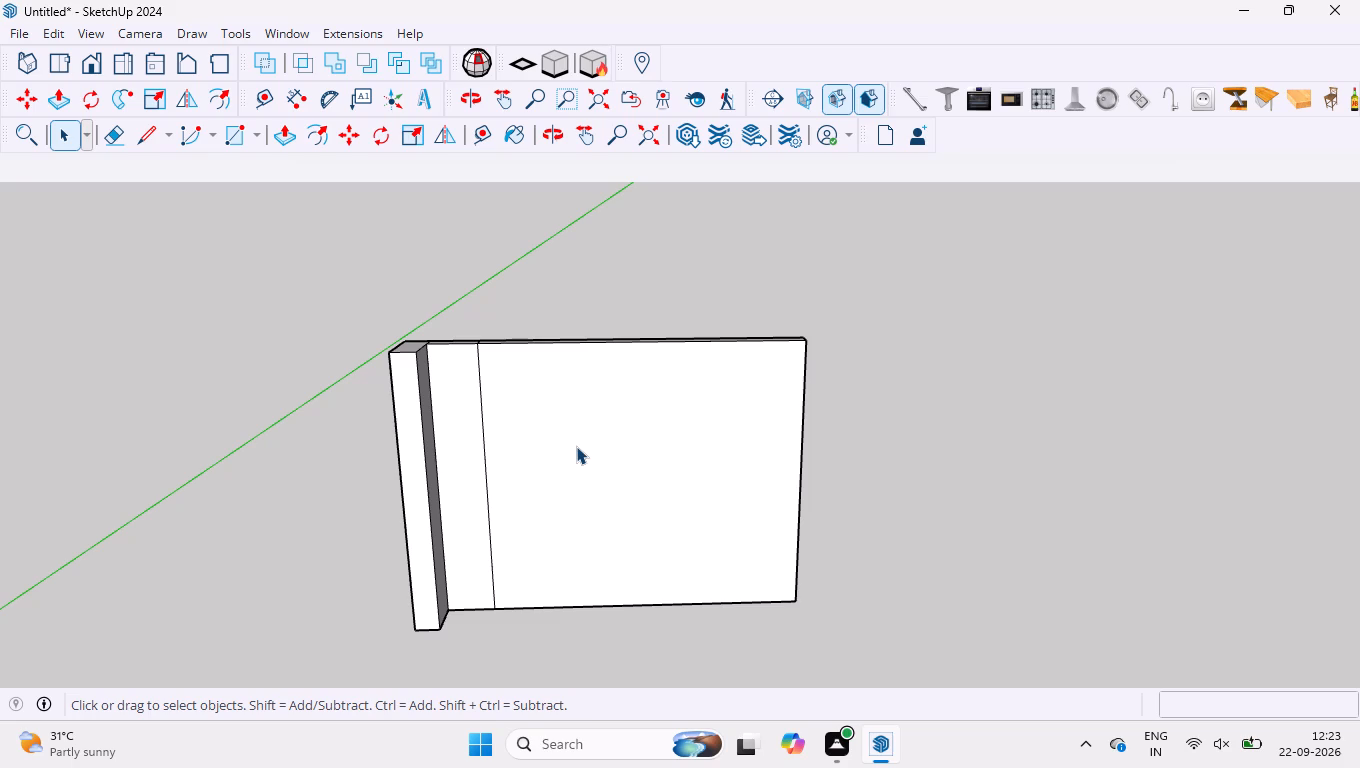
key("t")
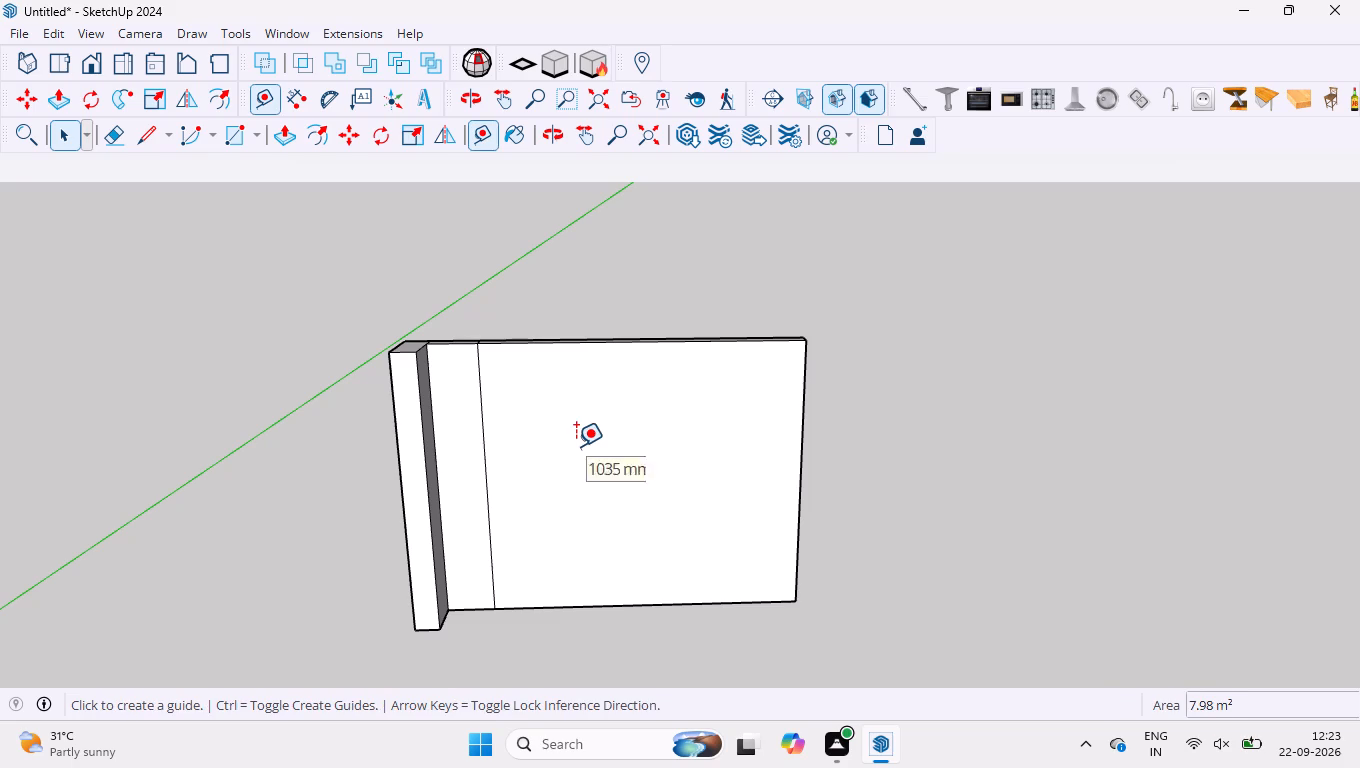
left_click(797, 430)
type("2255")
key("Return")
key("Return")
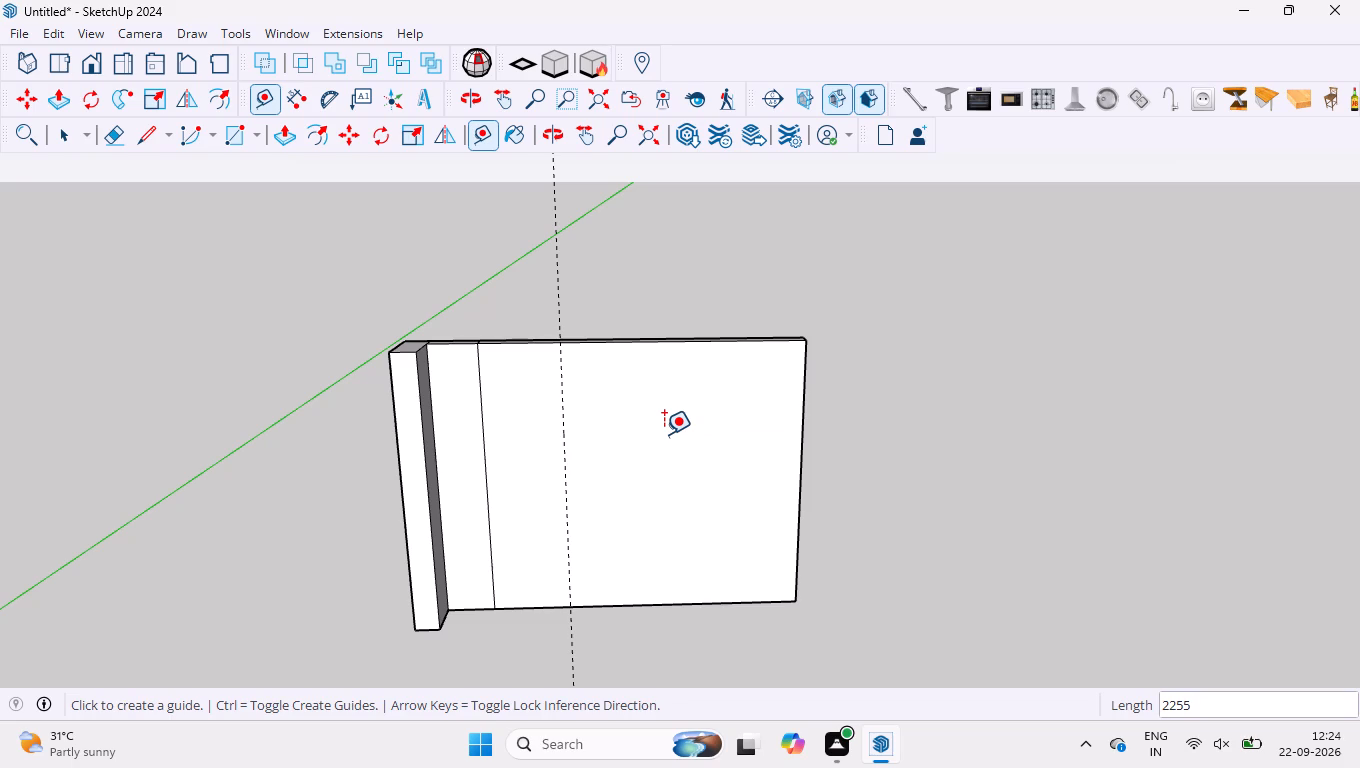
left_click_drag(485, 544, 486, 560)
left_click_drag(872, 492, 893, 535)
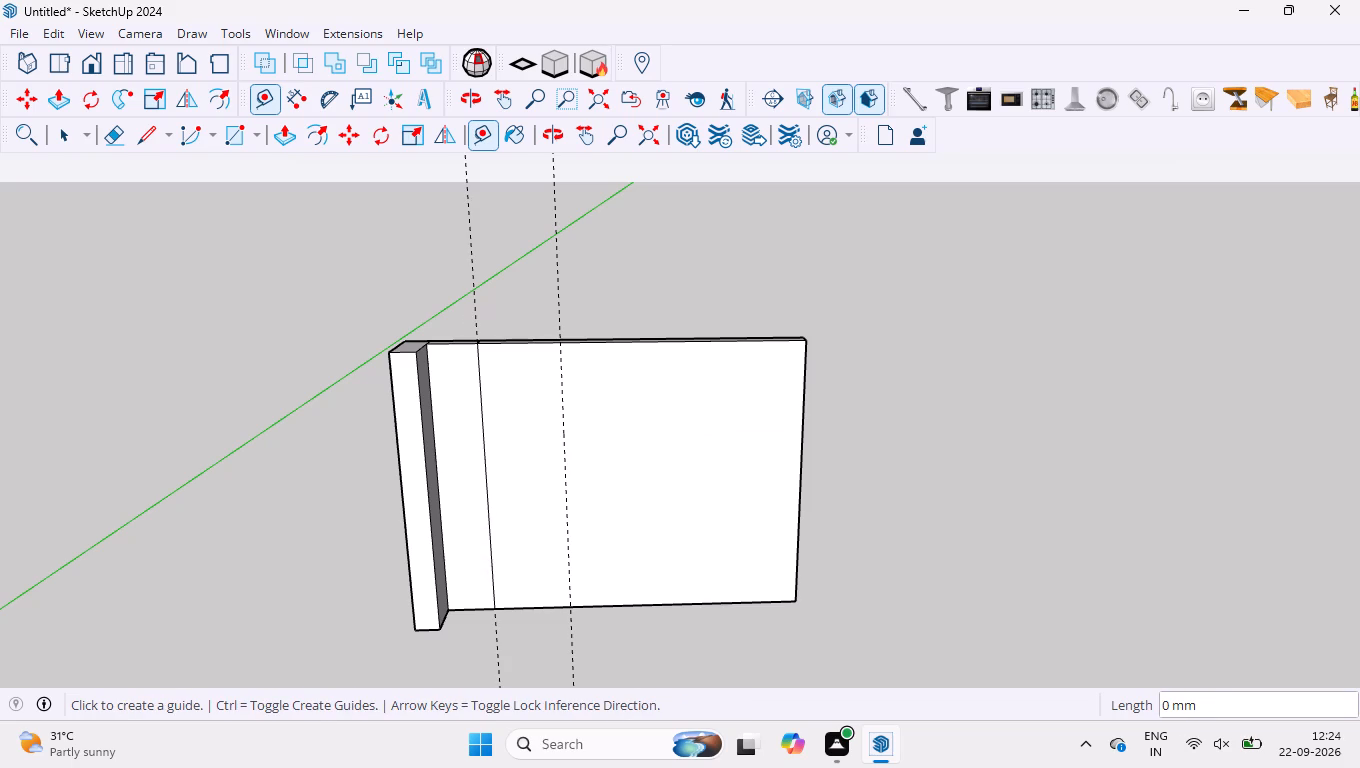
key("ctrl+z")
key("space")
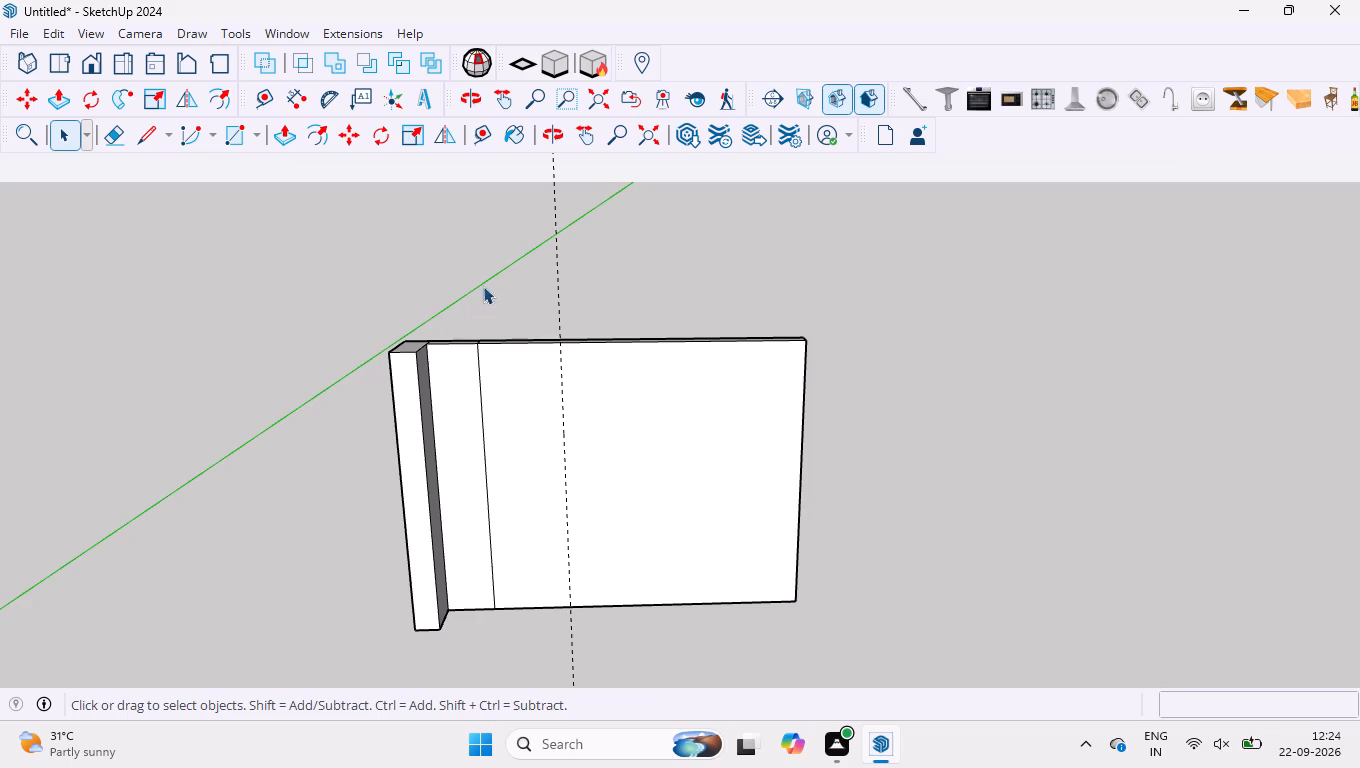
Delete the existing vertical dividing line between the projecting block and the guide on the wall face.
scroll(498, 305, "down", 3)
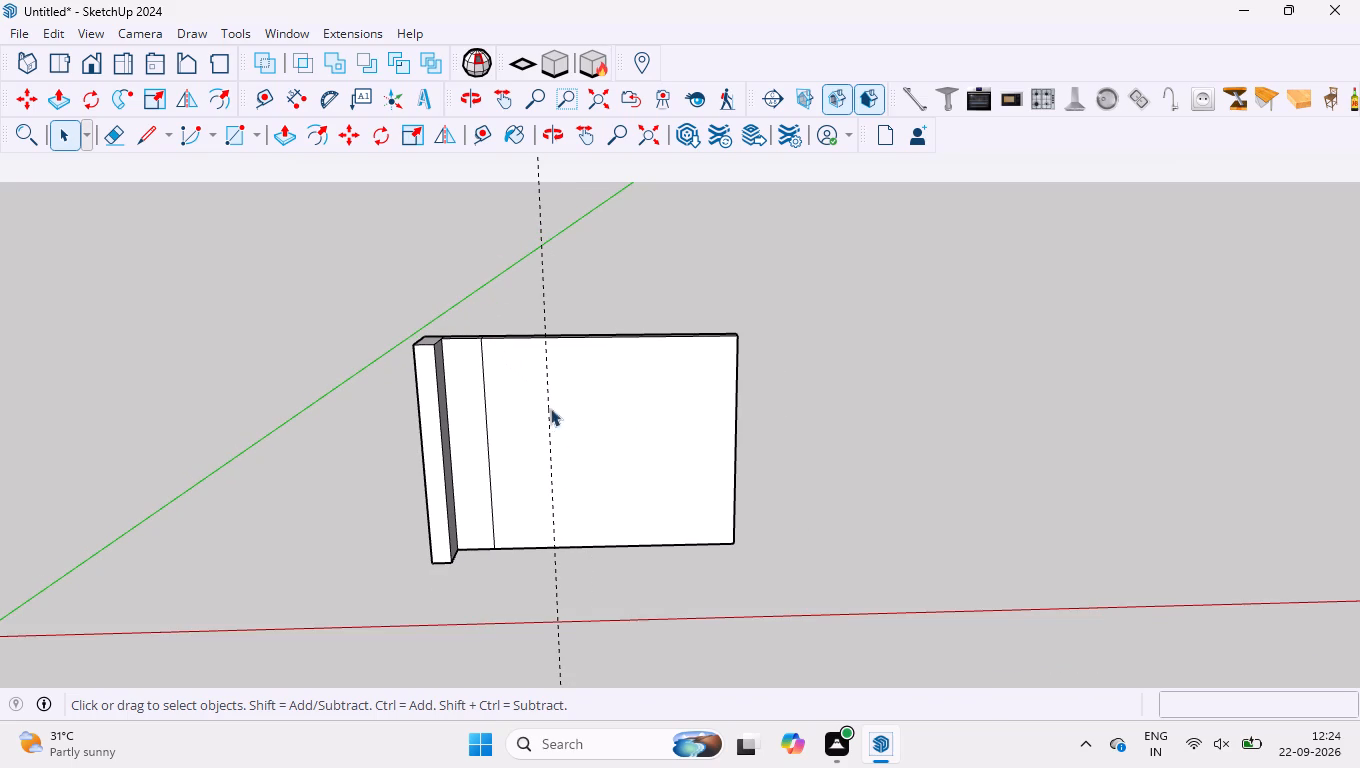
scroll(616, 560, "up", 2)
scroll(418, 402, "up", 1)
middle_click_drag(418, 402, 457, 403)
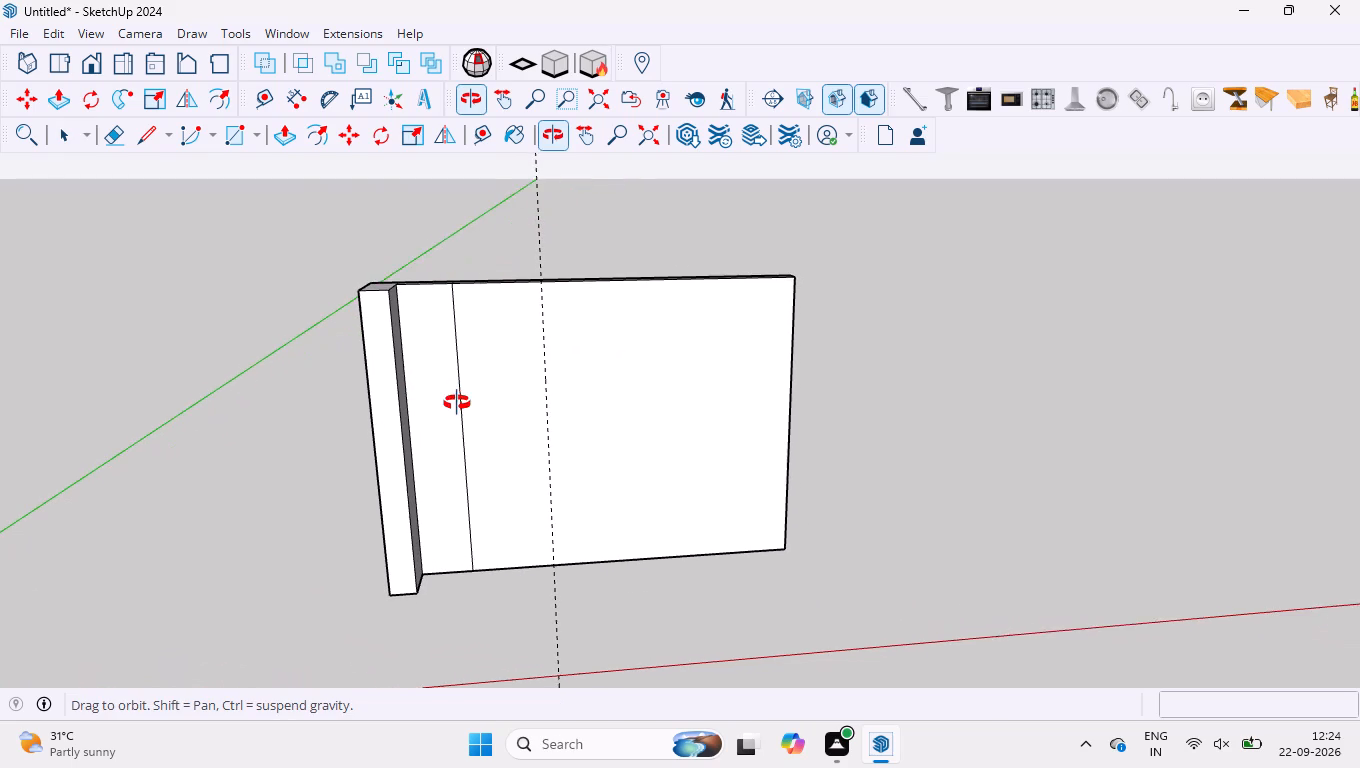
middle_click_drag(457, 403, 466, 407)
left_click(459, 412)
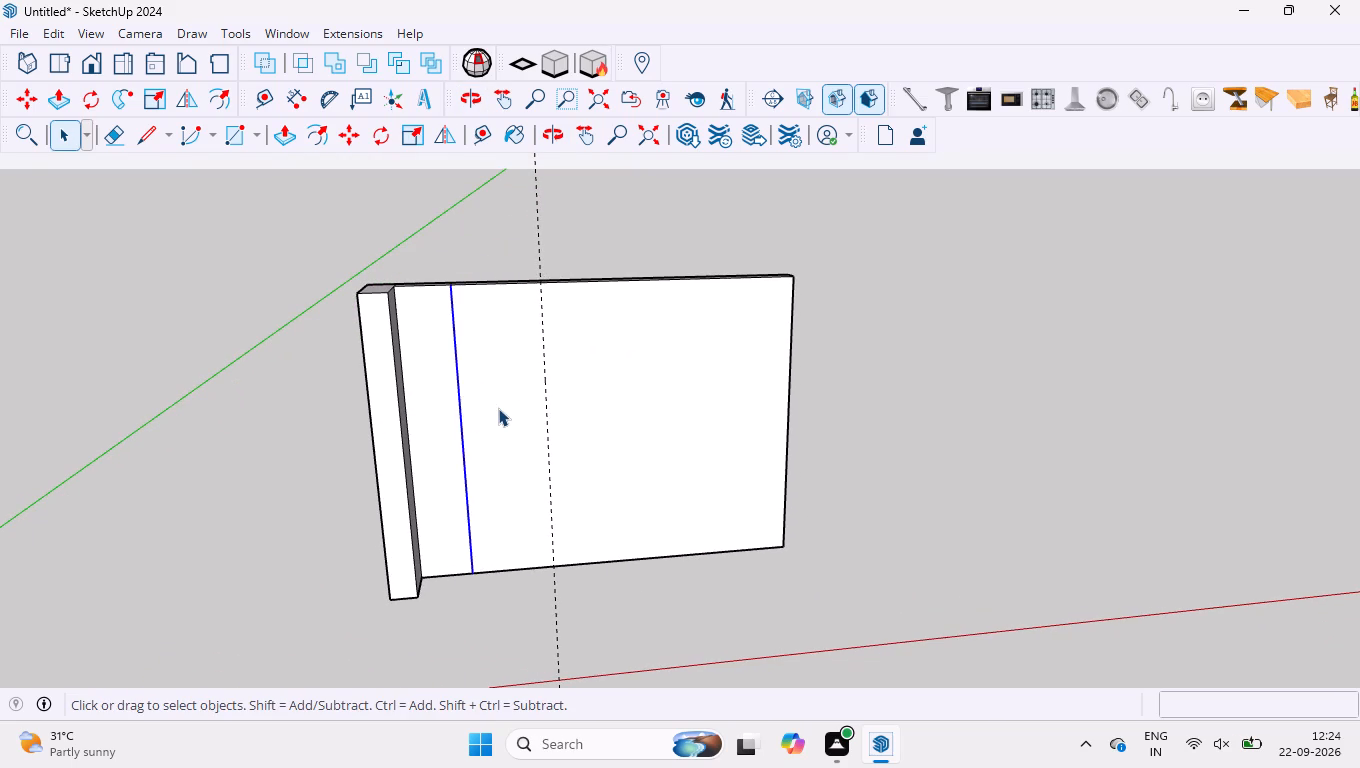
key("Delete")
Draw a 2660 mm vertical line along the guide, from the wall face's bottom edge to its top edge.
scroll(505, 431, "up", 2)
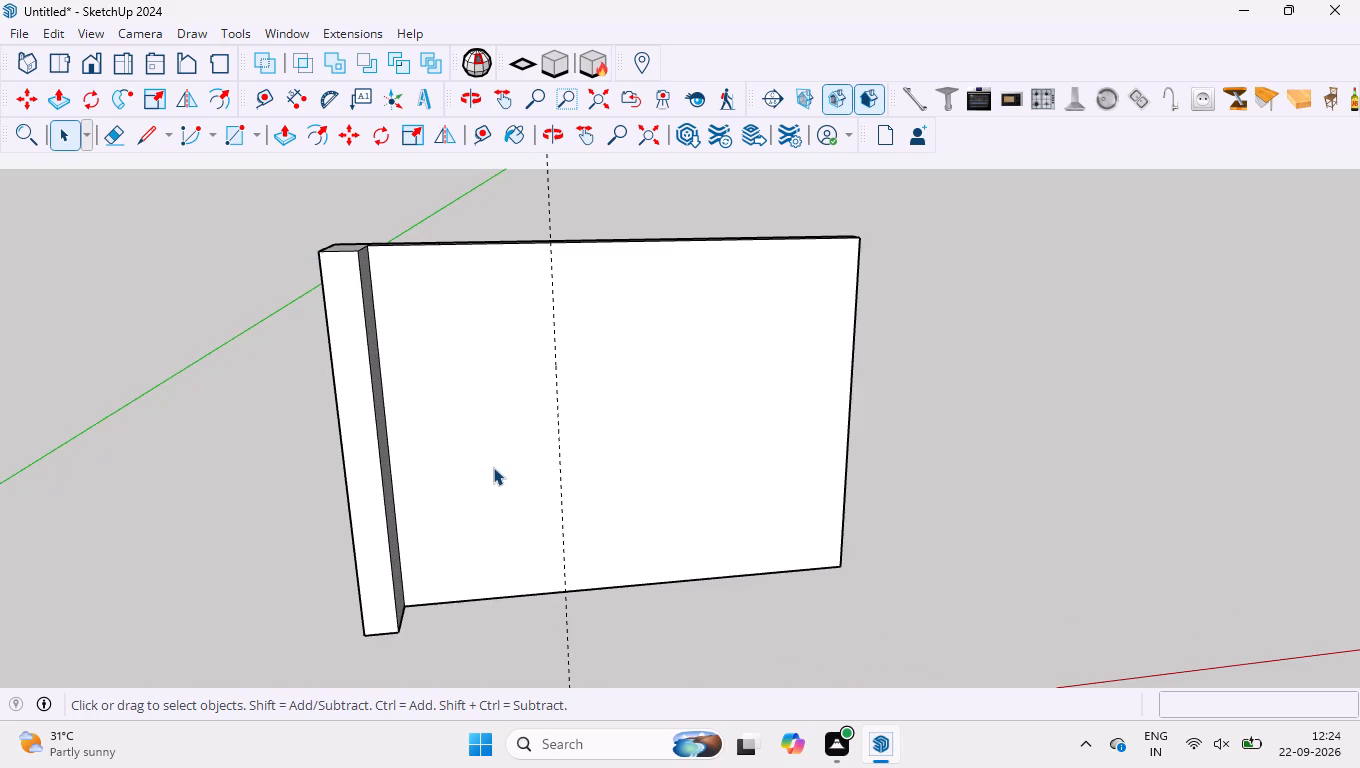
scroll(432, 587, "up", 1)
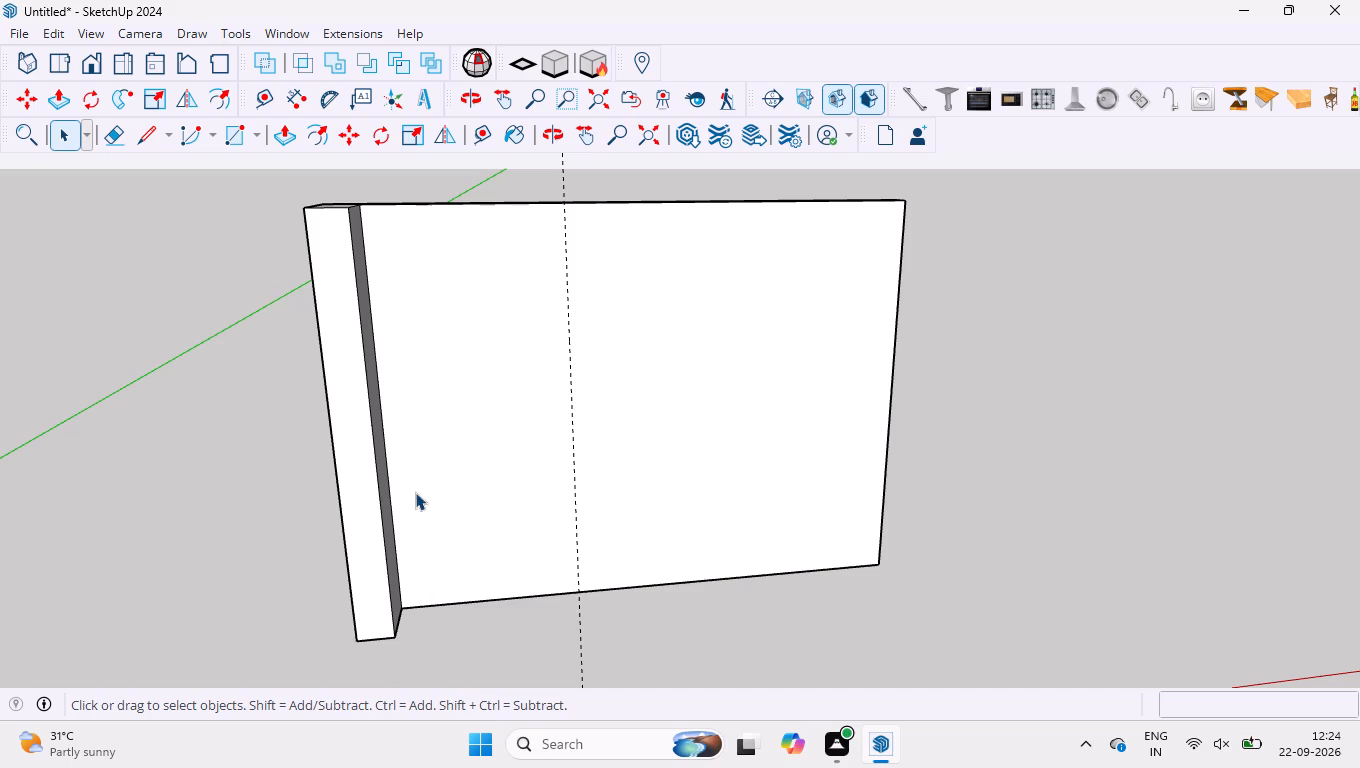
scroll(406, 509, "down", 3)
scroll(416, 525, "up", 1)
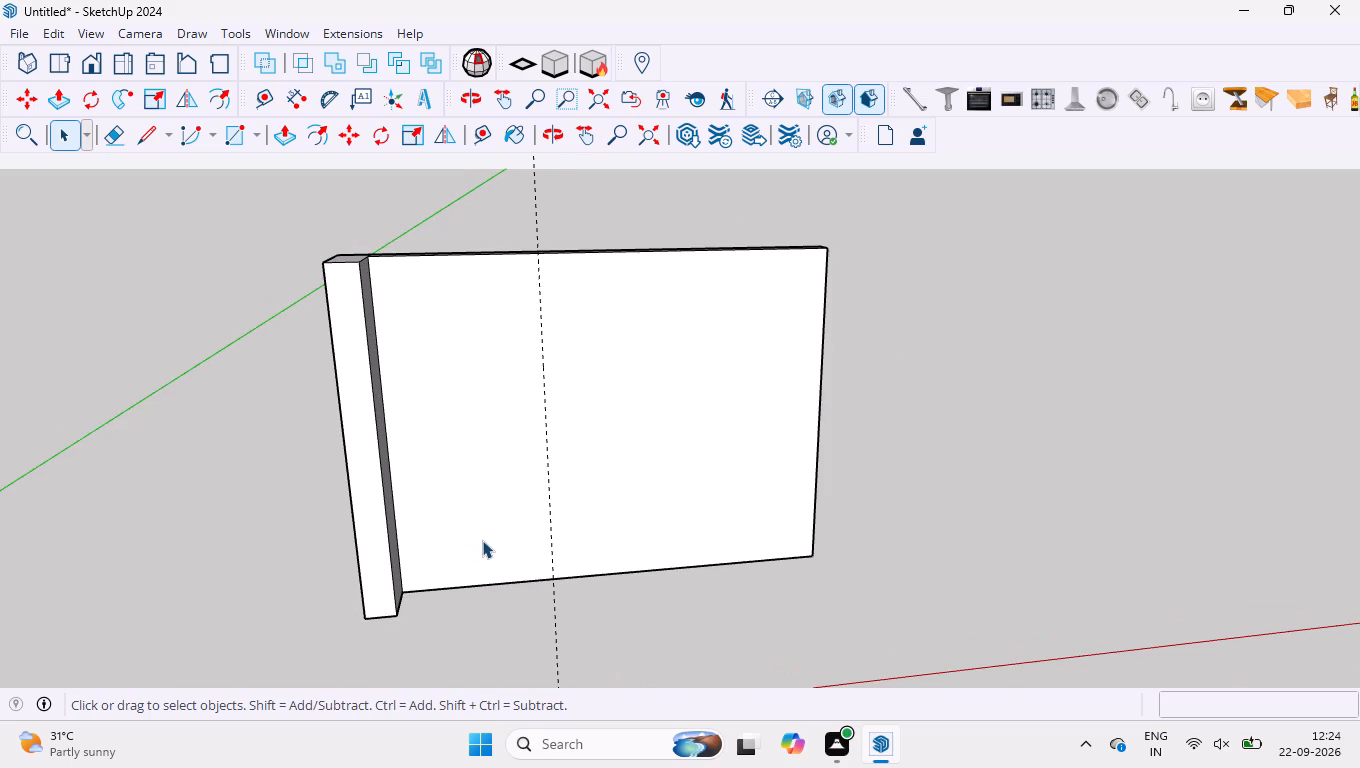
key("l")
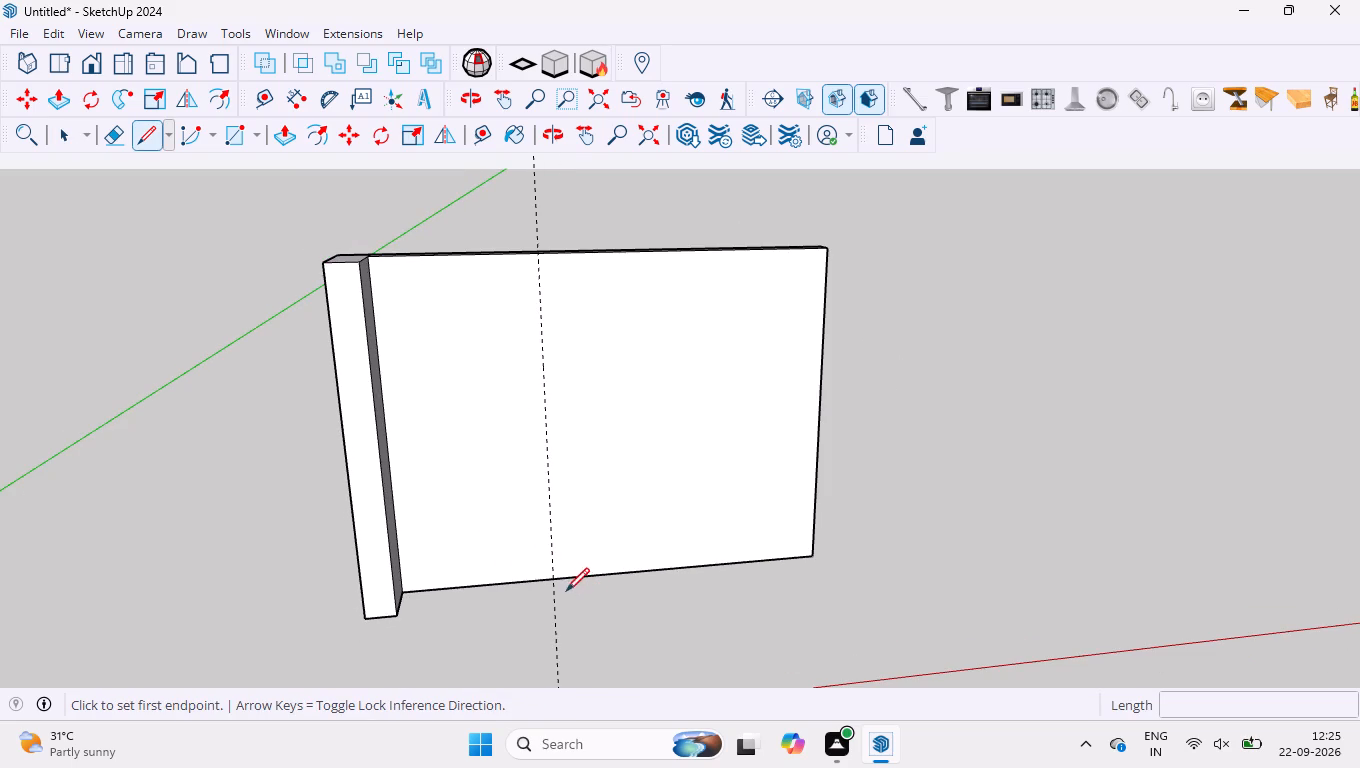
left_click(555, 579)
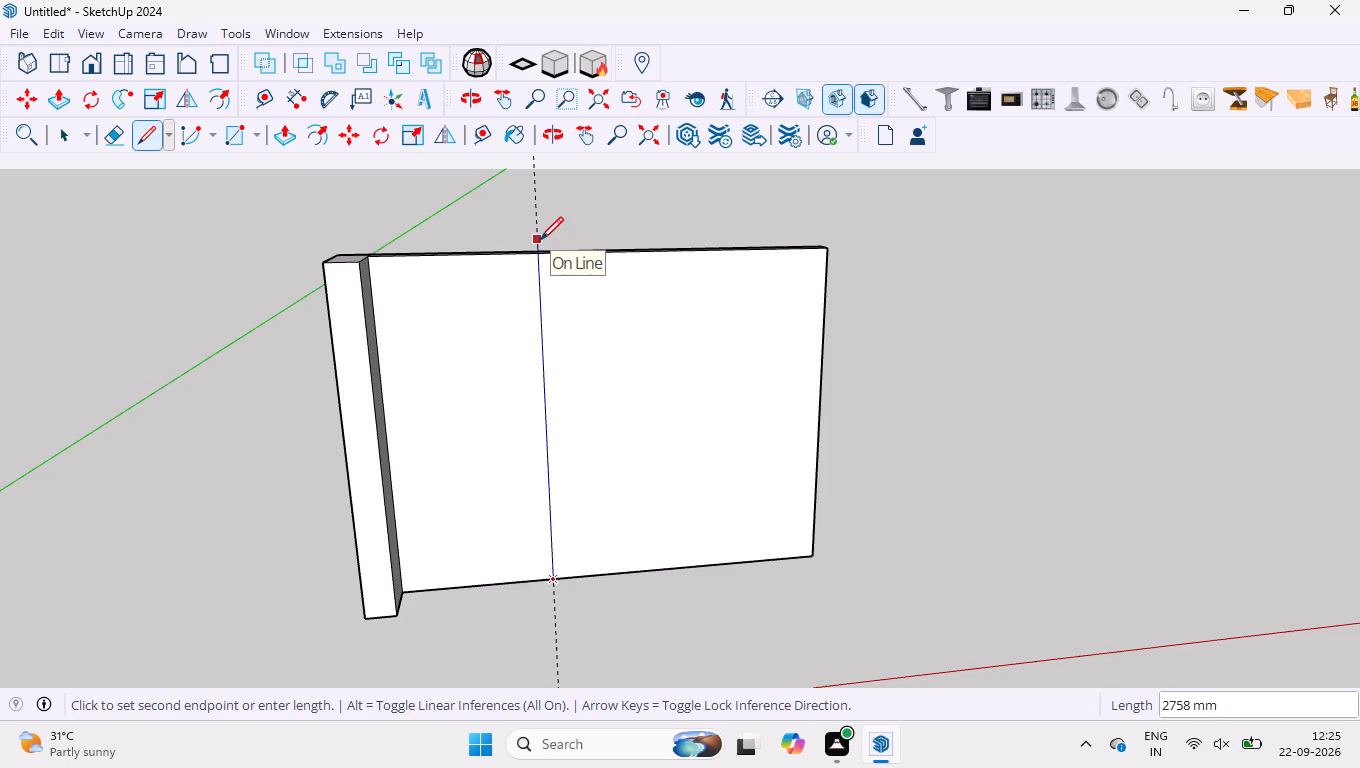
scroll(540, 239, "up", 1)
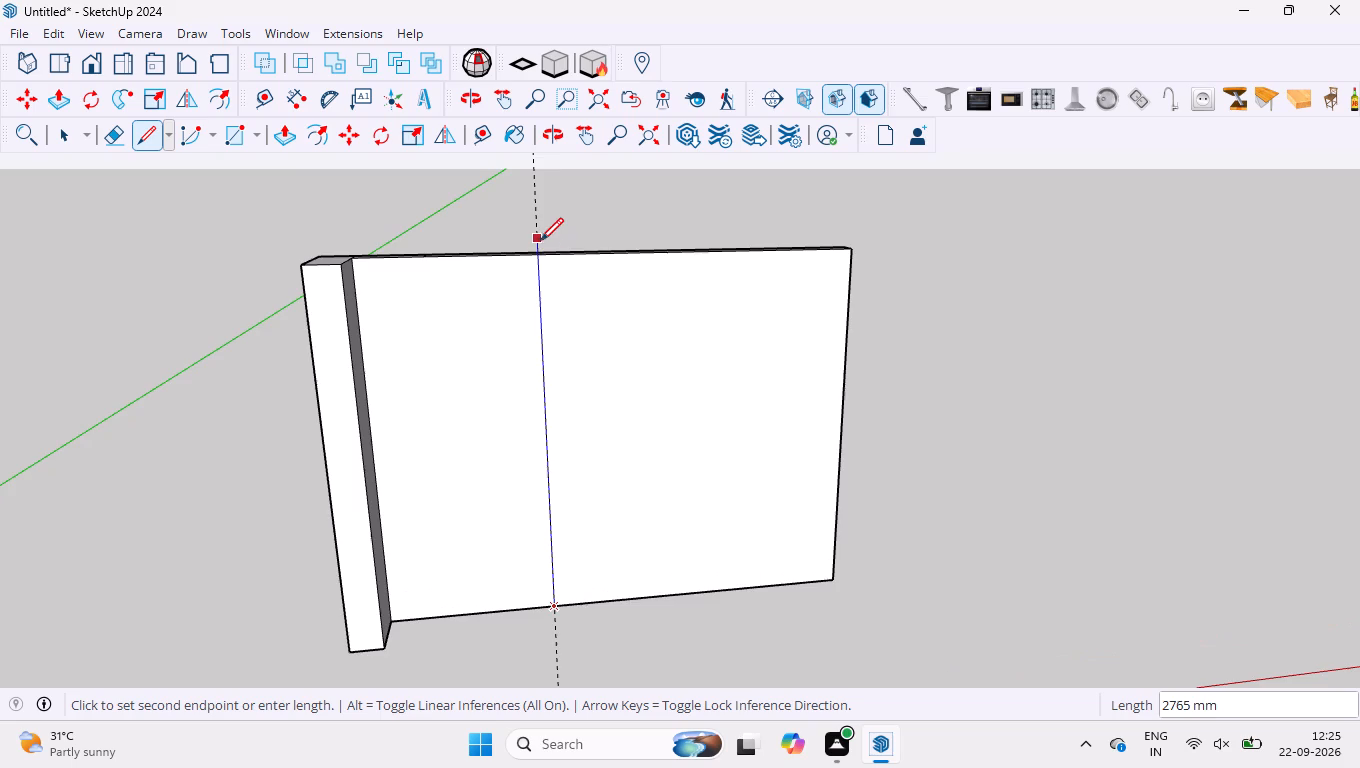
scroll(542, 252, "up", 10)
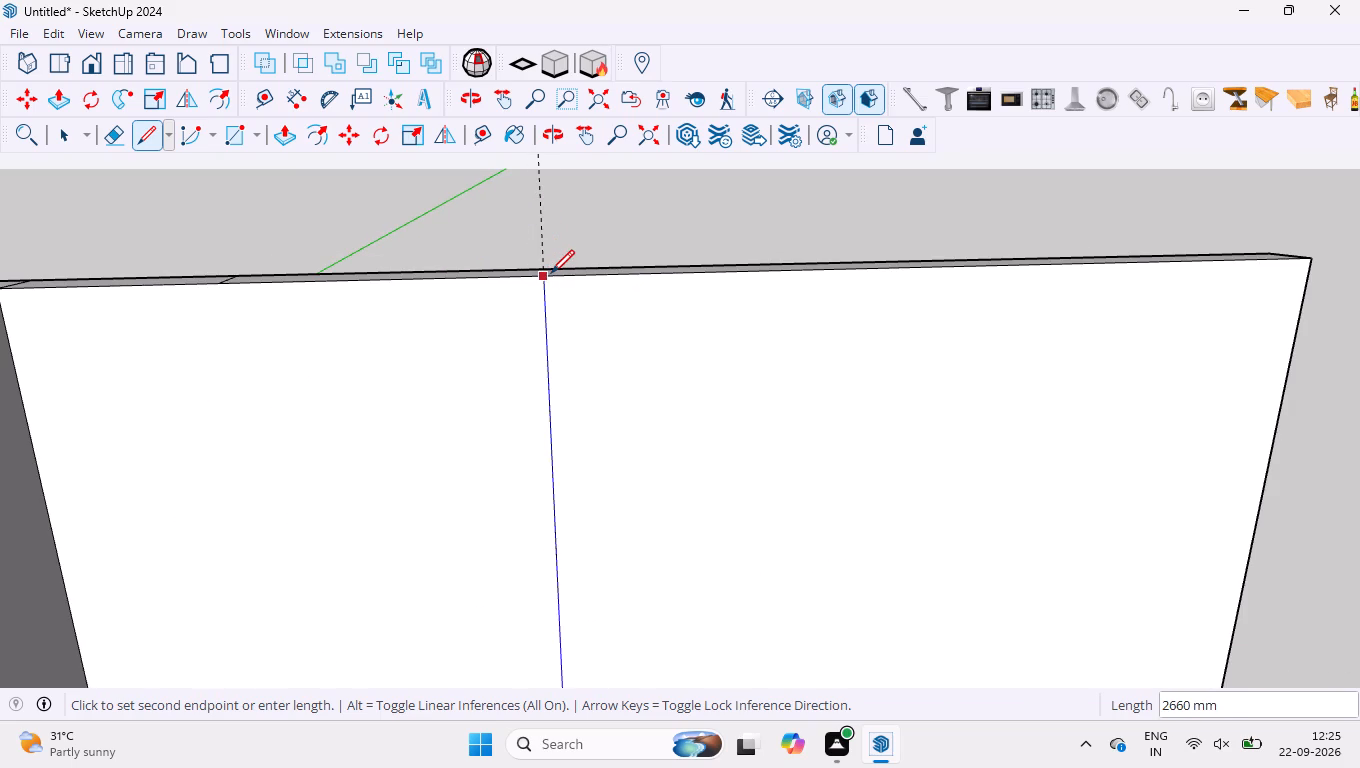
left_click(545, 277)
key("Return")
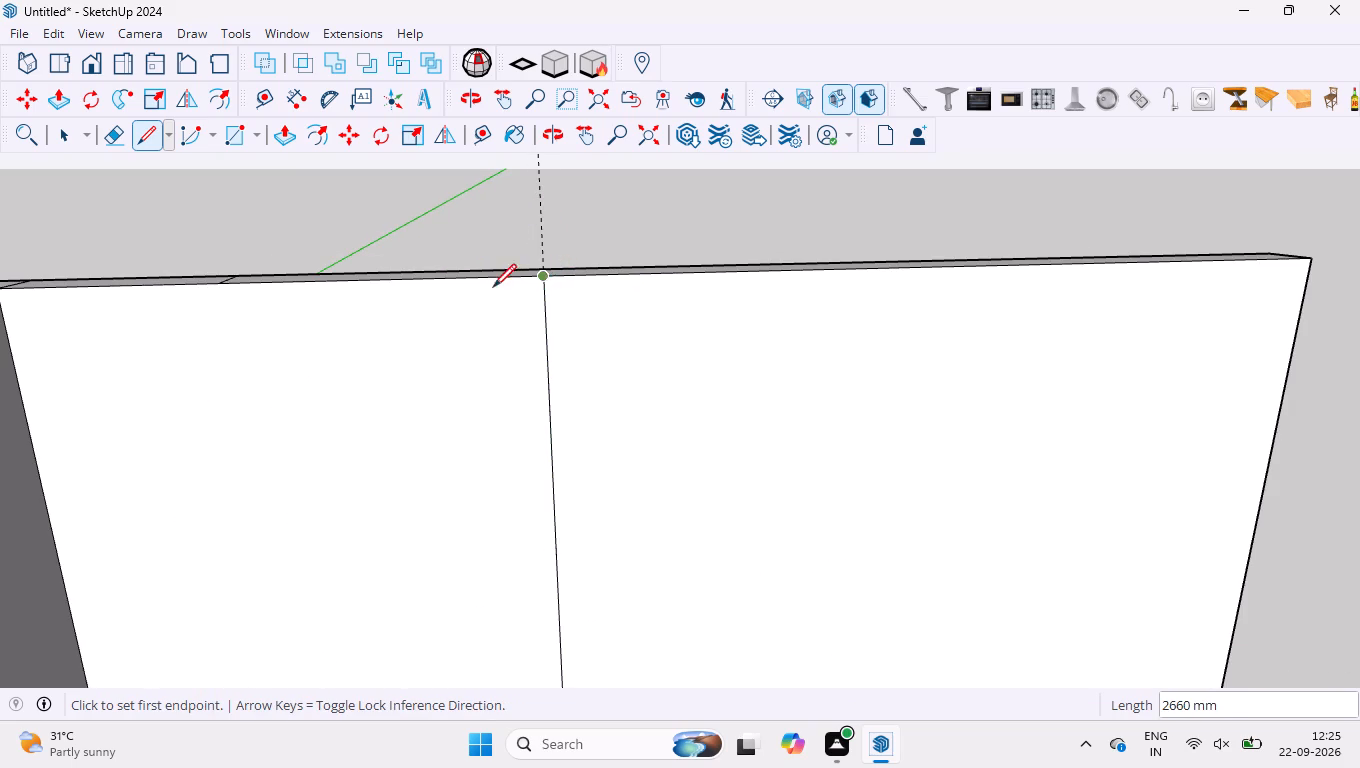
Delete the vertical guide that extends beyond the new dividing line.
key("space")
left_click_drag(561, 200, 560, 199)
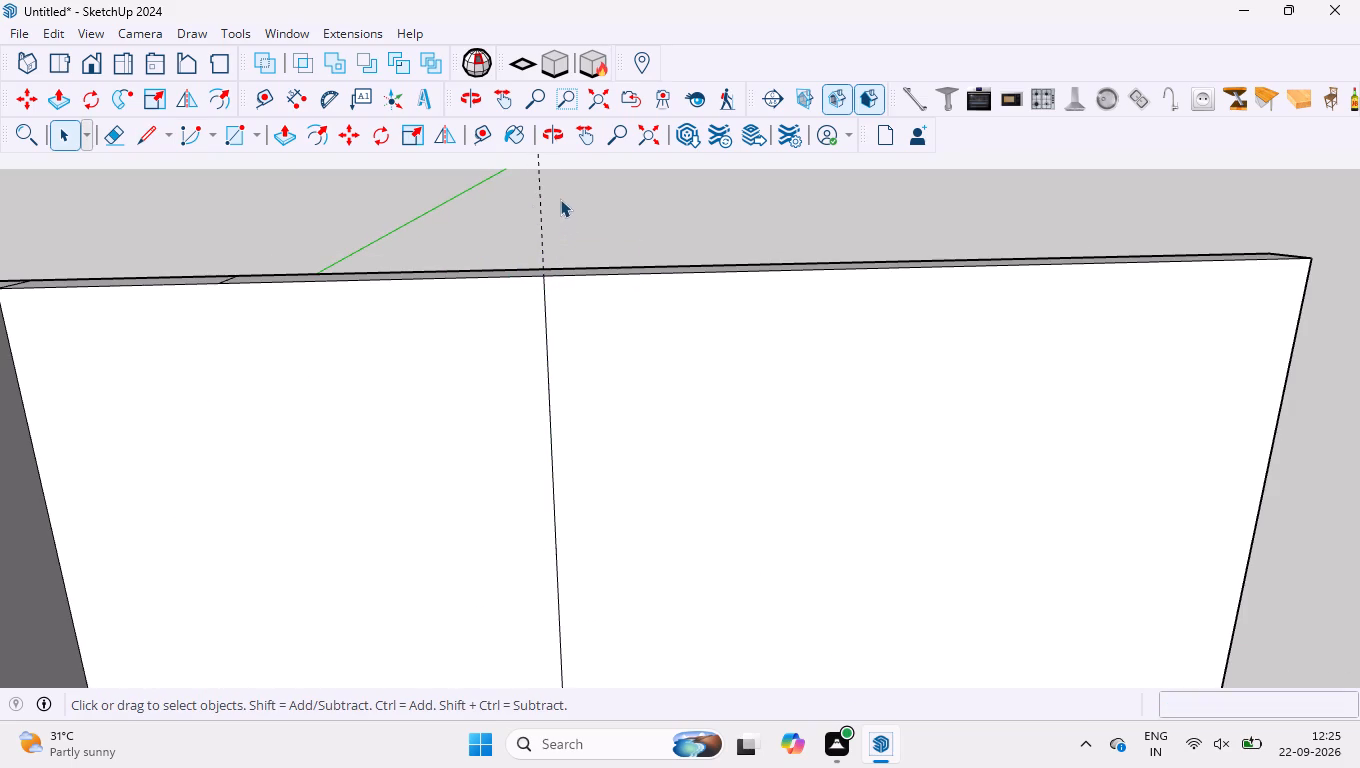
left_click_drag(560, 199, 515, 213)
key("Delete")
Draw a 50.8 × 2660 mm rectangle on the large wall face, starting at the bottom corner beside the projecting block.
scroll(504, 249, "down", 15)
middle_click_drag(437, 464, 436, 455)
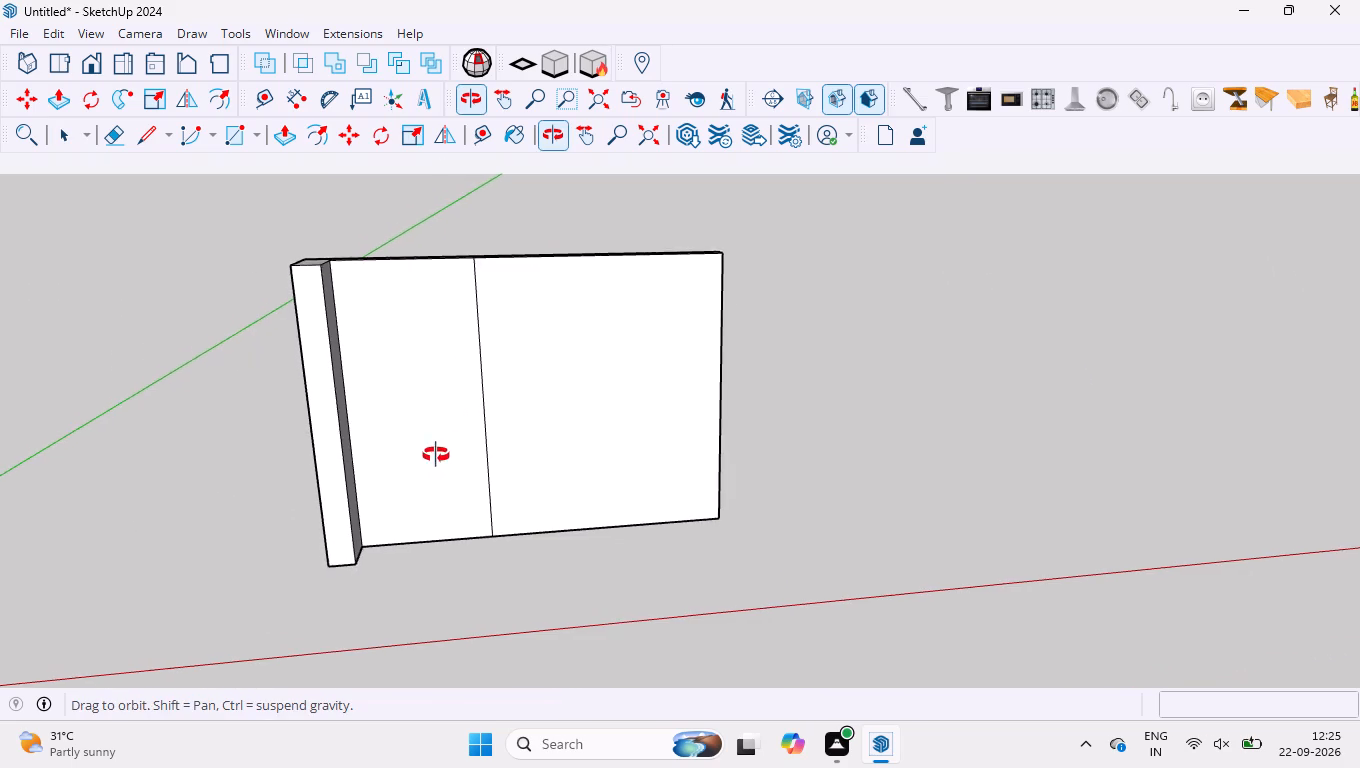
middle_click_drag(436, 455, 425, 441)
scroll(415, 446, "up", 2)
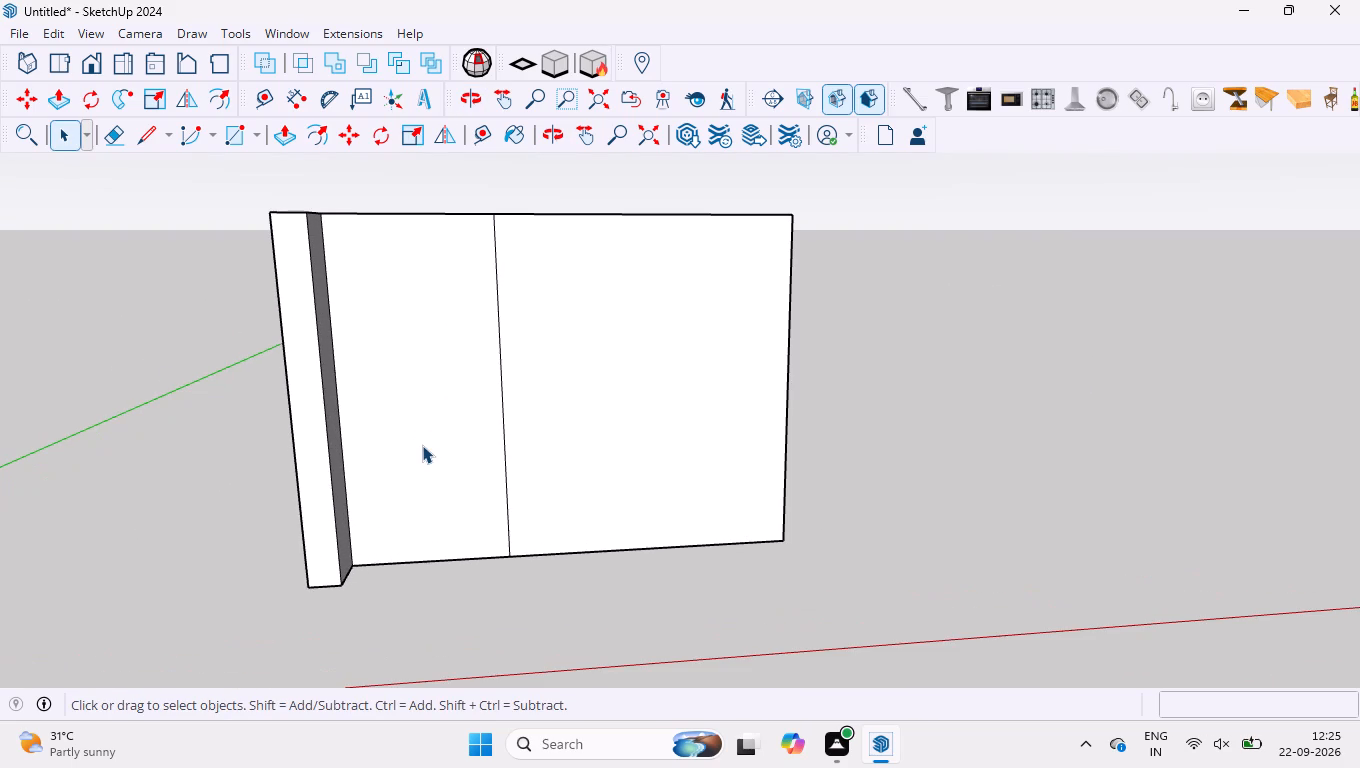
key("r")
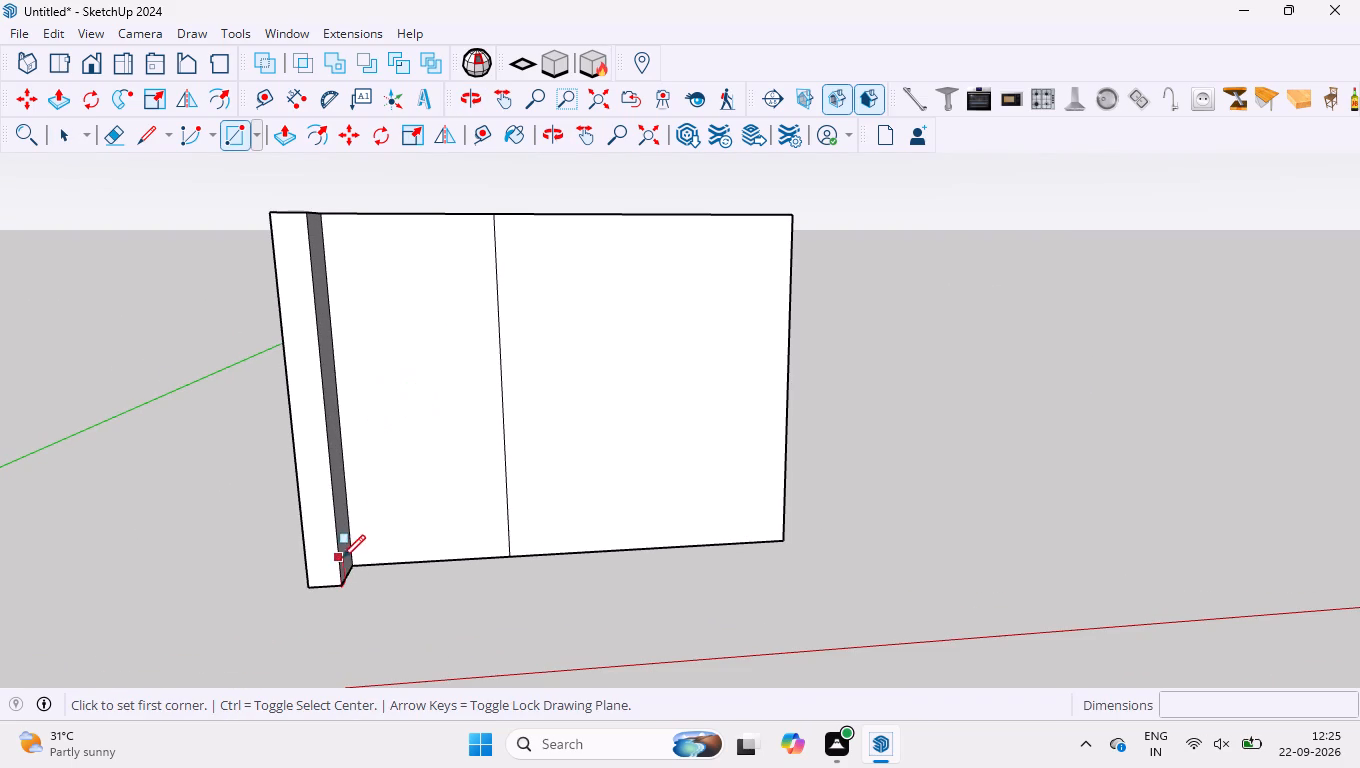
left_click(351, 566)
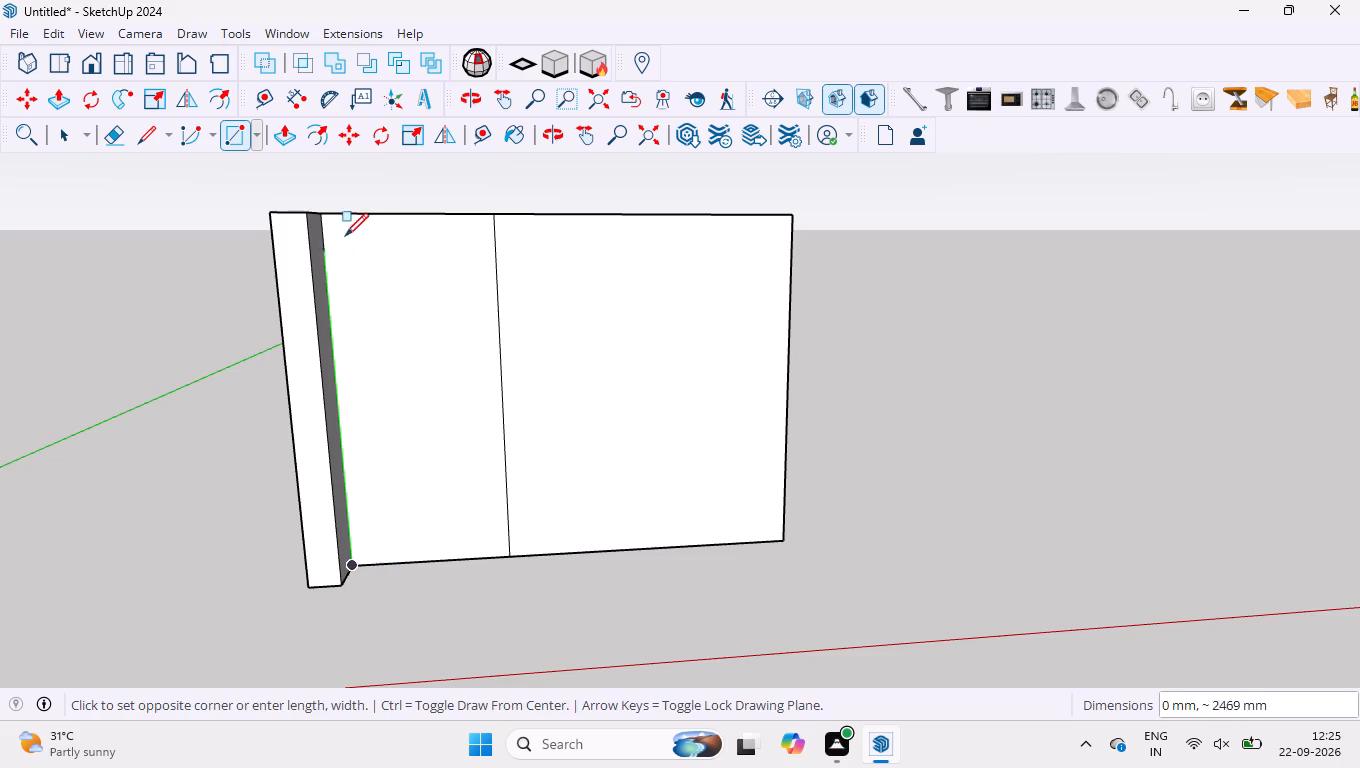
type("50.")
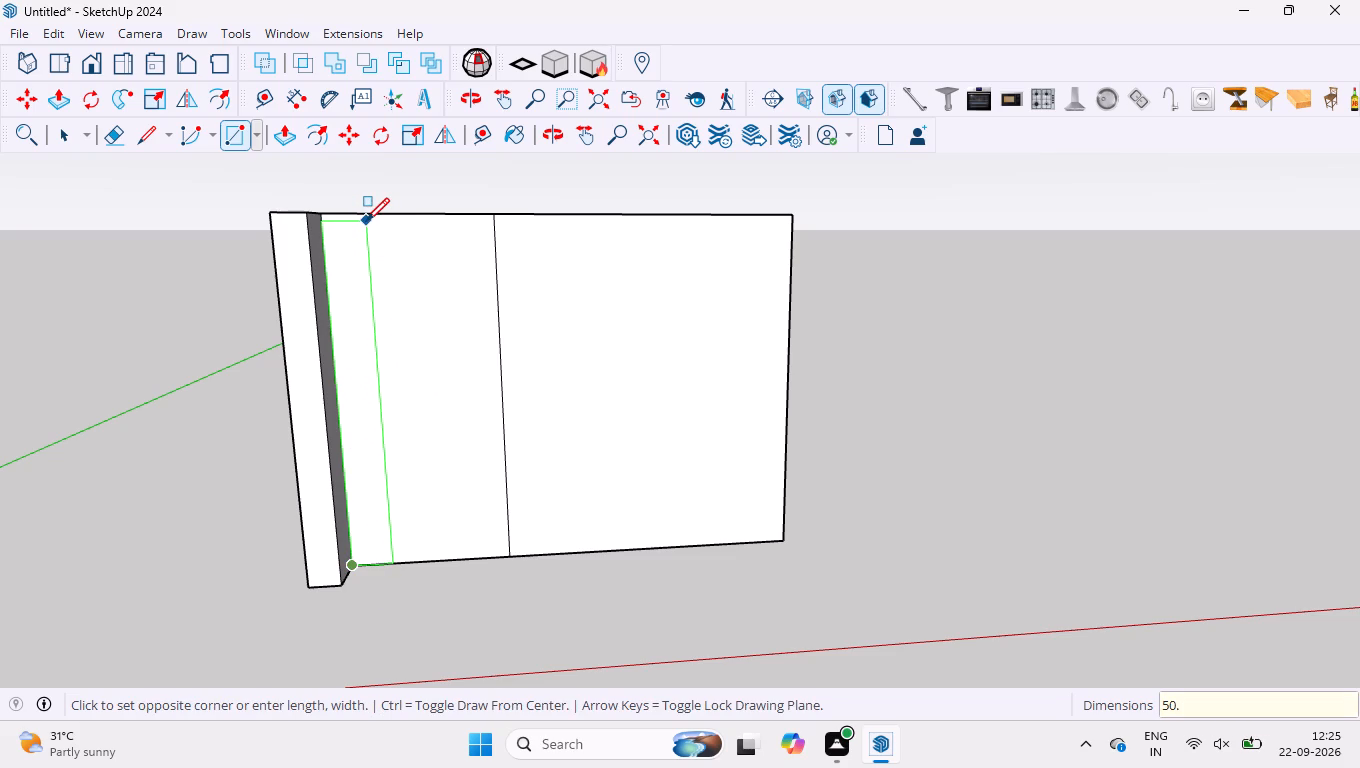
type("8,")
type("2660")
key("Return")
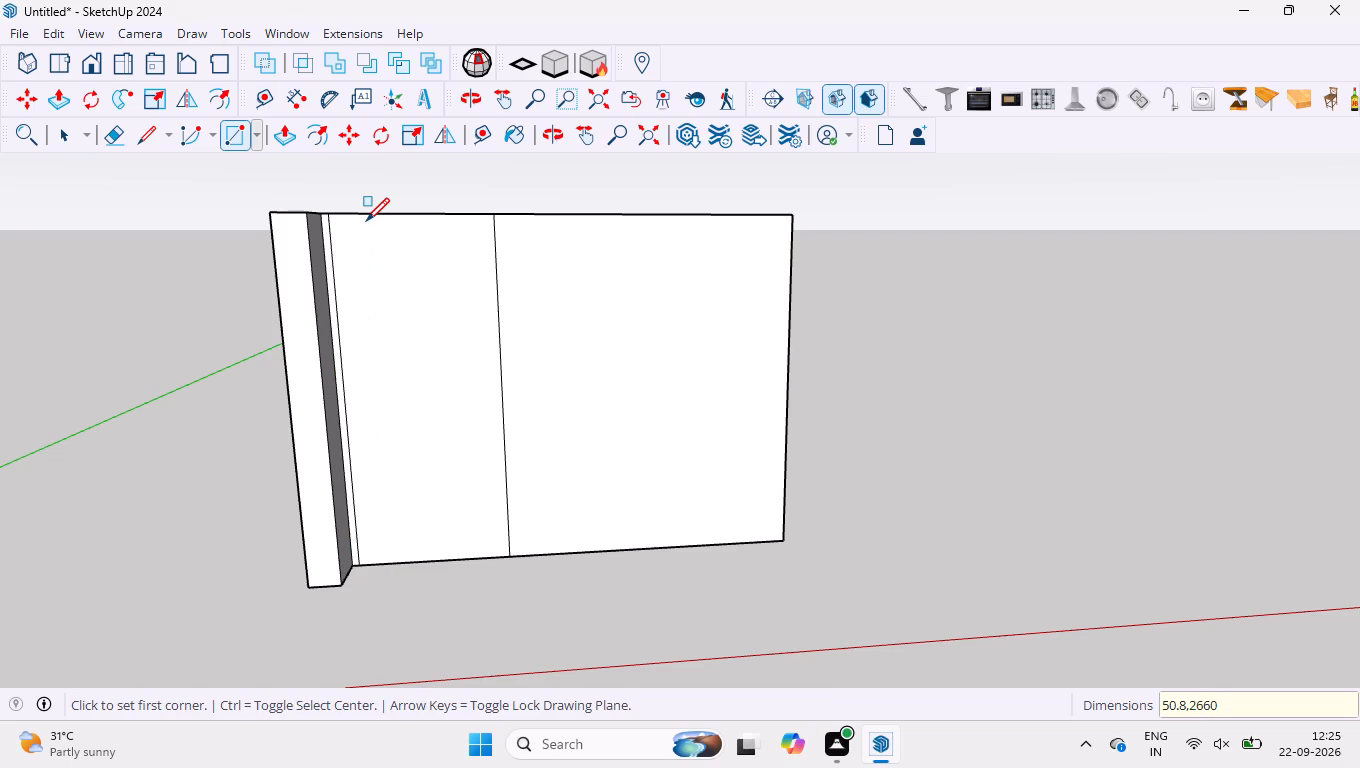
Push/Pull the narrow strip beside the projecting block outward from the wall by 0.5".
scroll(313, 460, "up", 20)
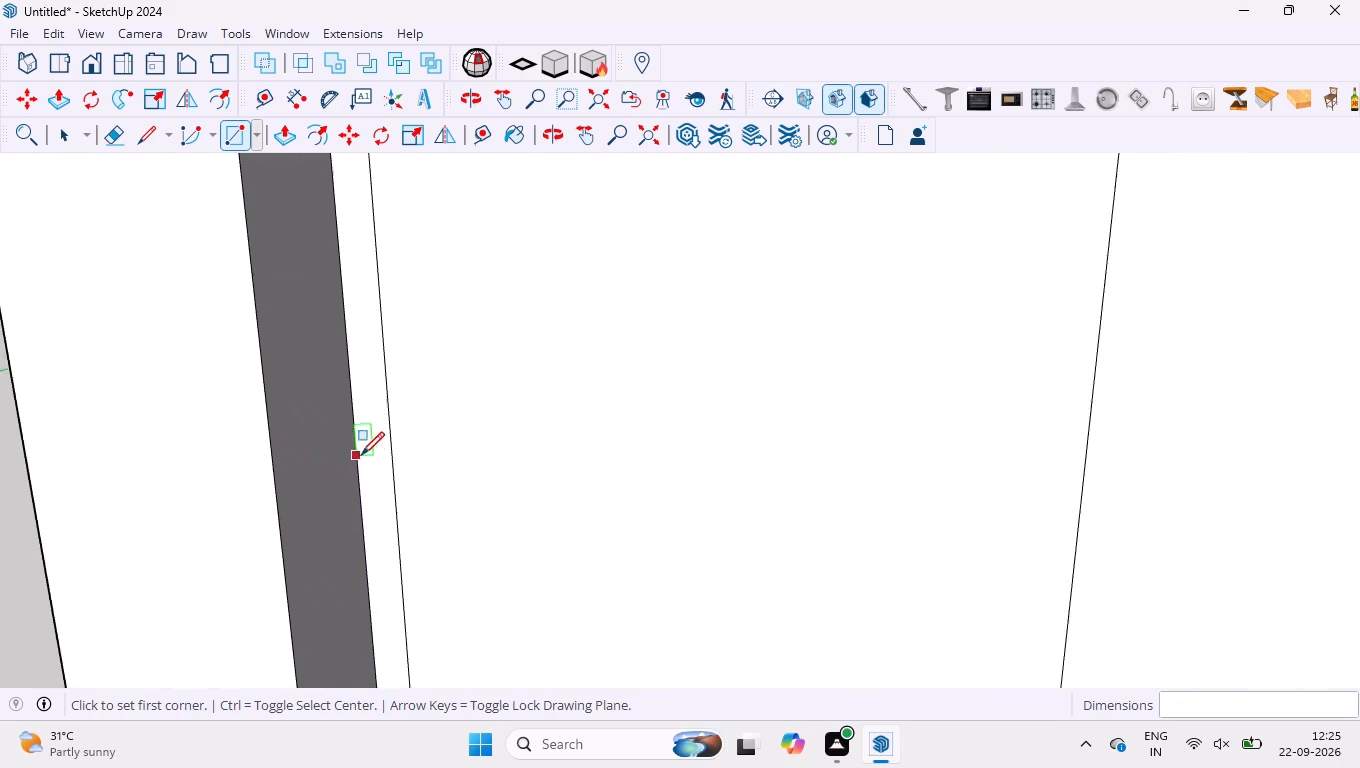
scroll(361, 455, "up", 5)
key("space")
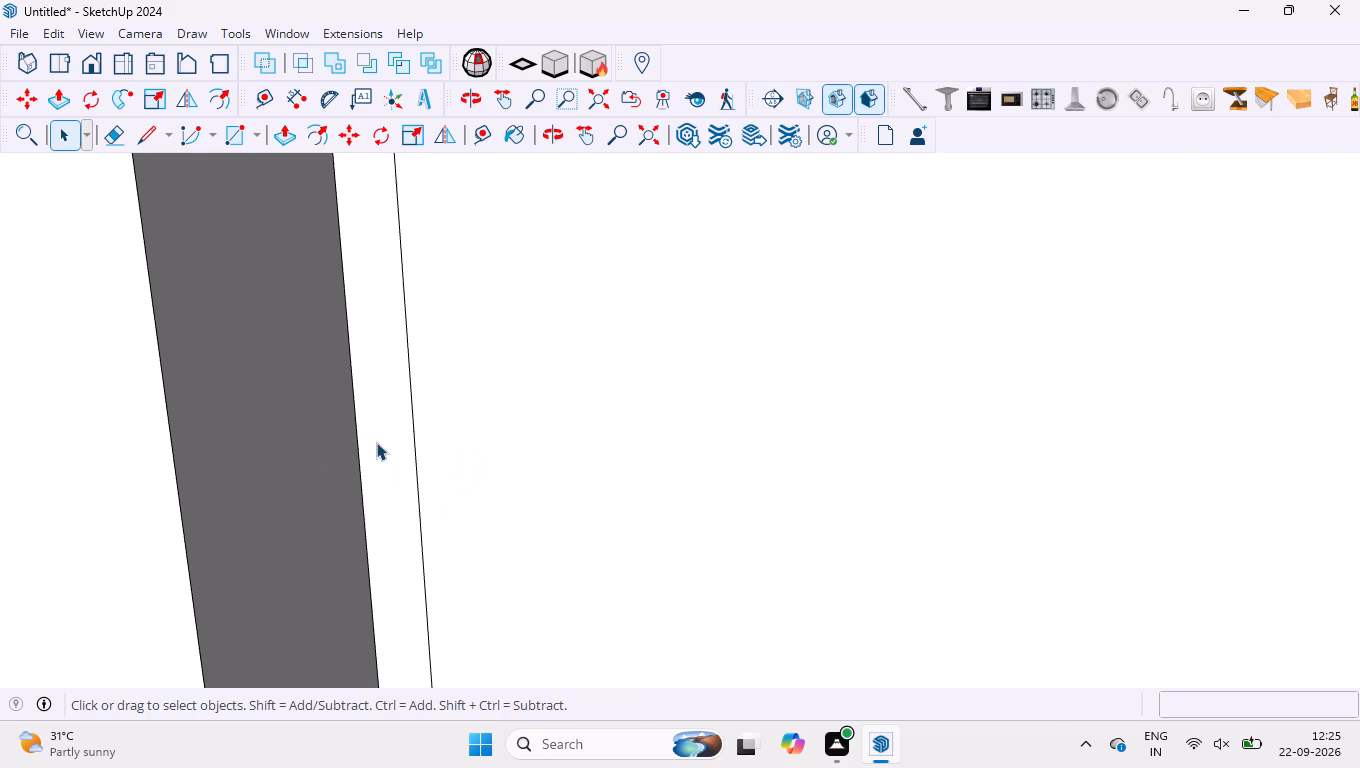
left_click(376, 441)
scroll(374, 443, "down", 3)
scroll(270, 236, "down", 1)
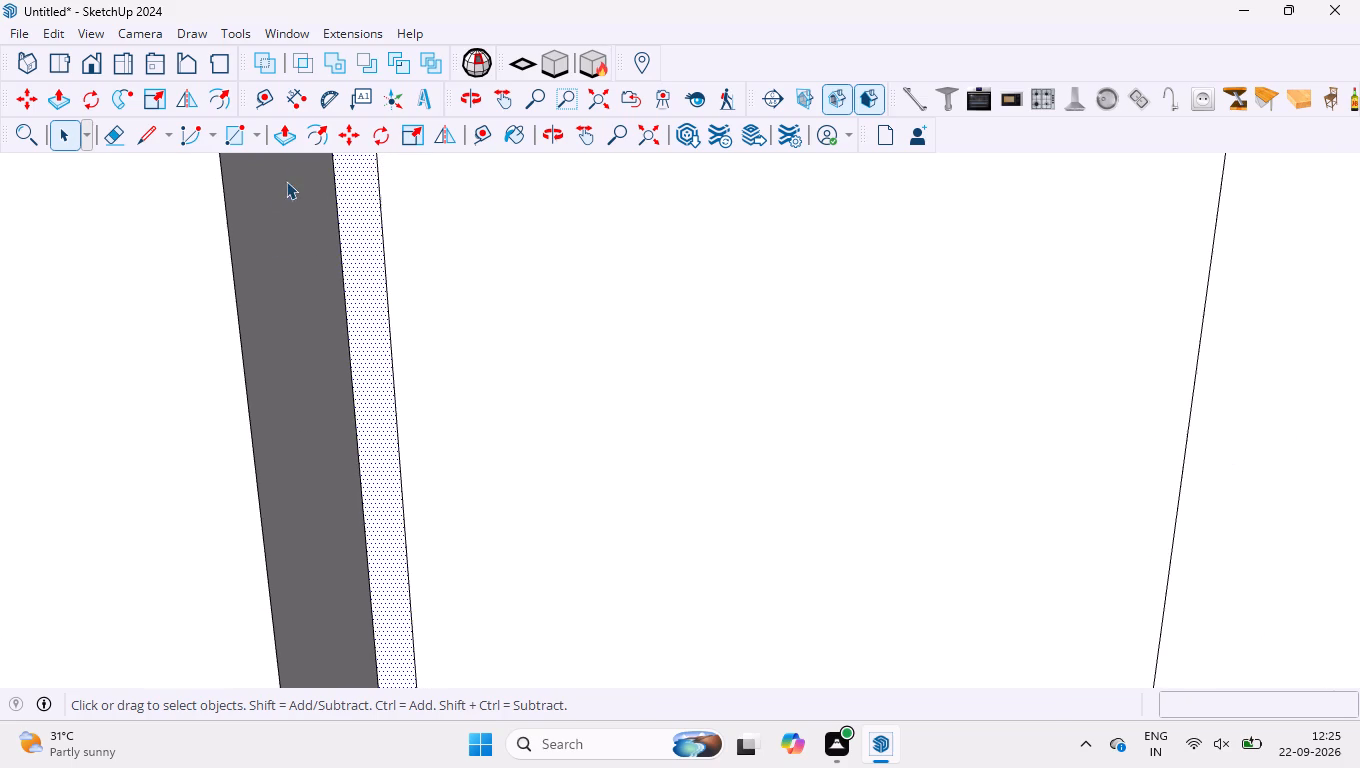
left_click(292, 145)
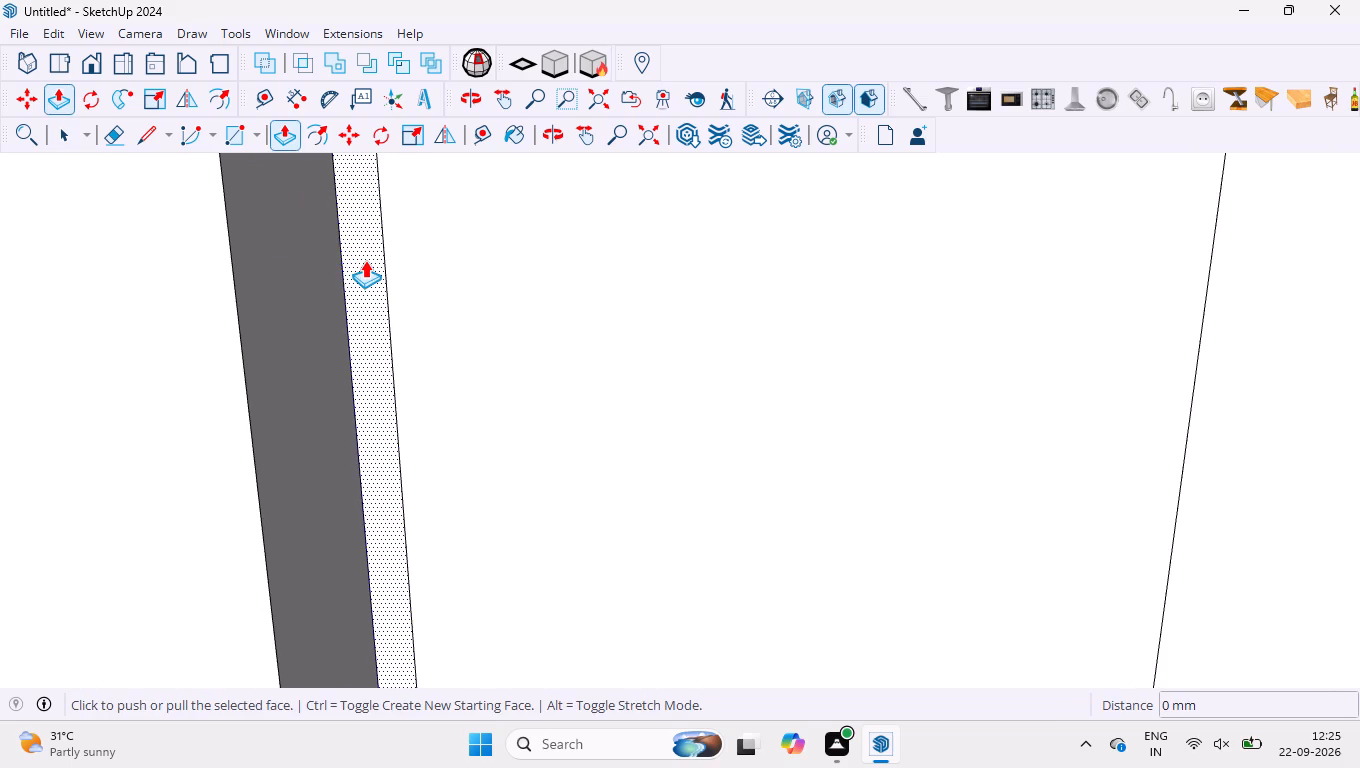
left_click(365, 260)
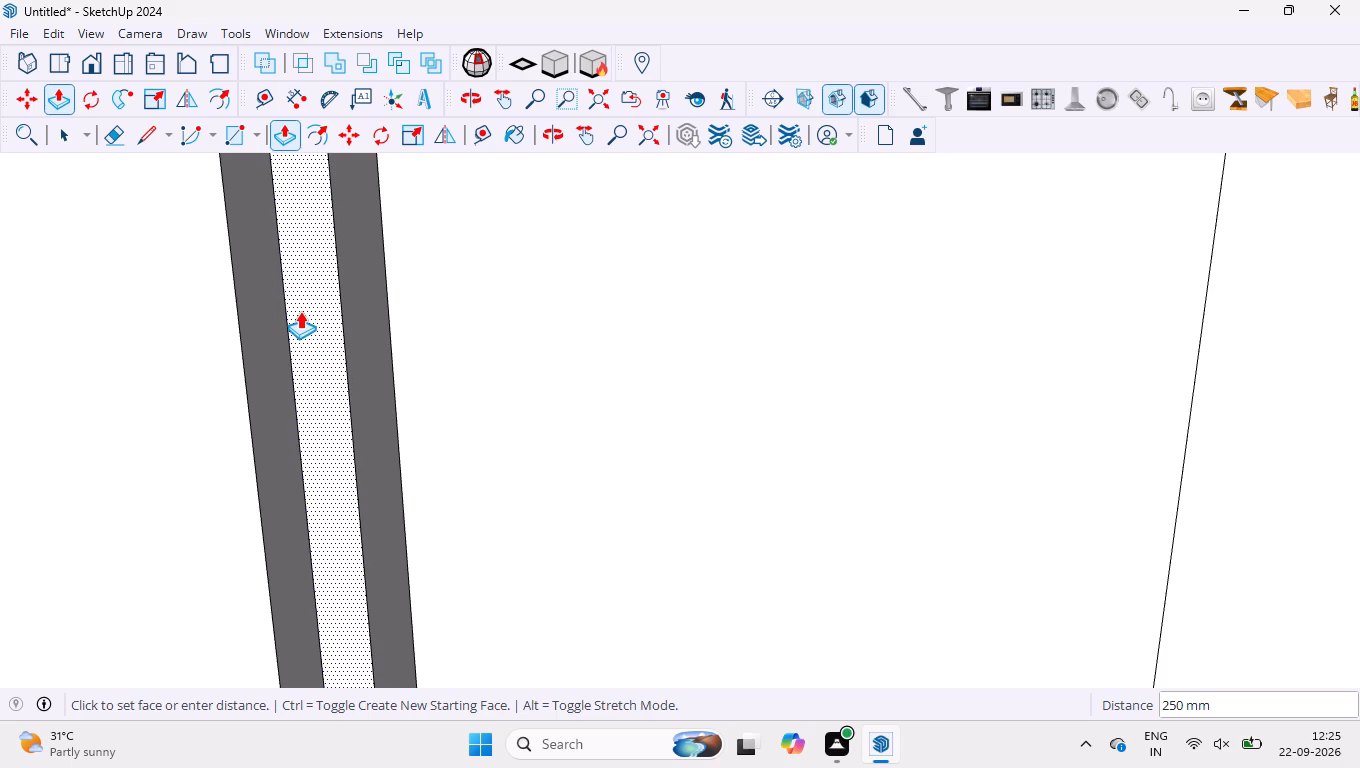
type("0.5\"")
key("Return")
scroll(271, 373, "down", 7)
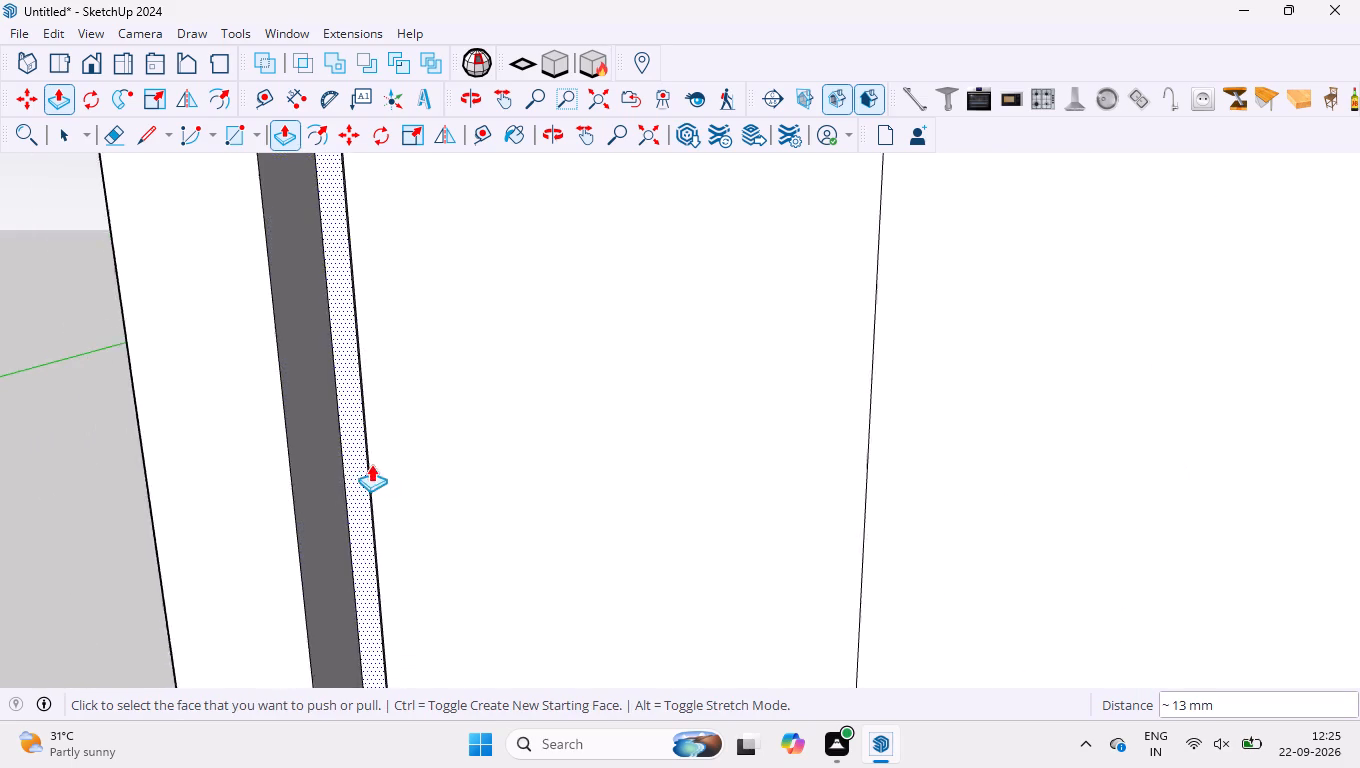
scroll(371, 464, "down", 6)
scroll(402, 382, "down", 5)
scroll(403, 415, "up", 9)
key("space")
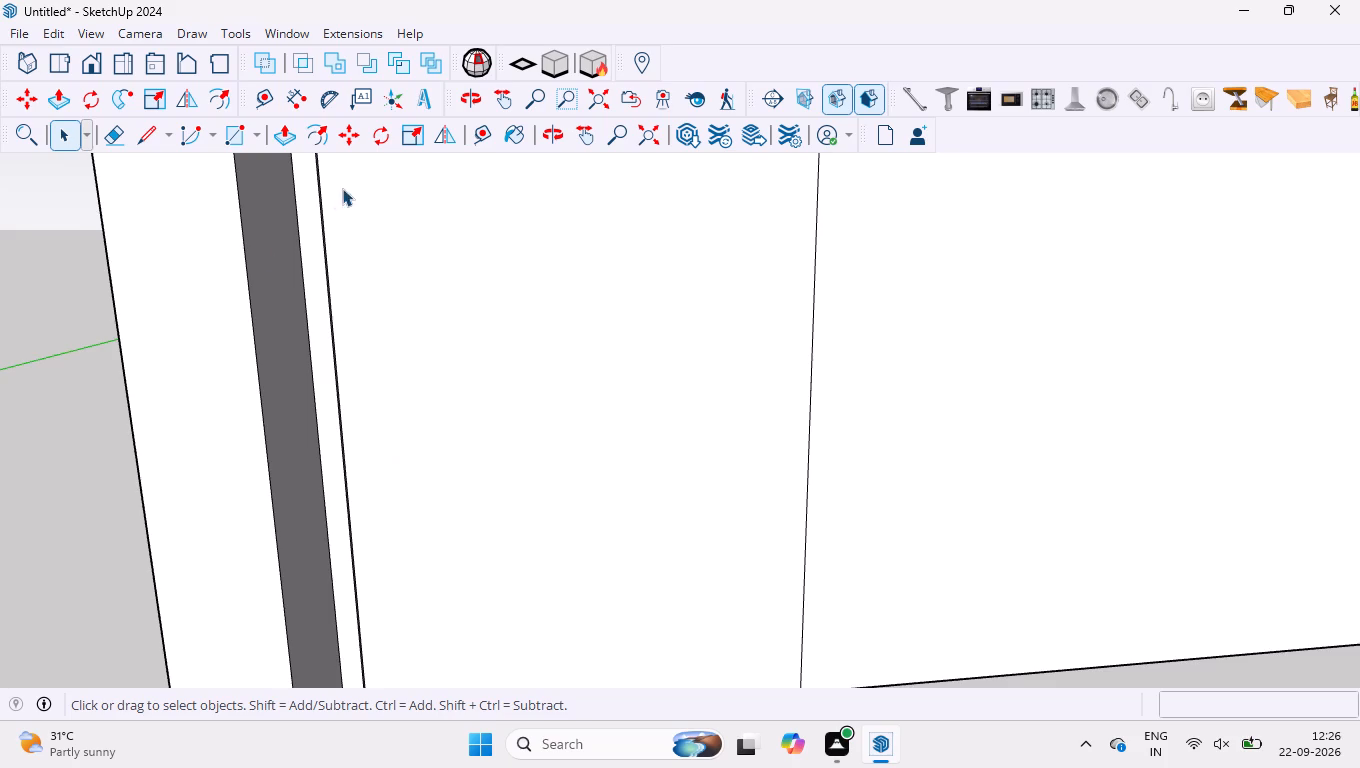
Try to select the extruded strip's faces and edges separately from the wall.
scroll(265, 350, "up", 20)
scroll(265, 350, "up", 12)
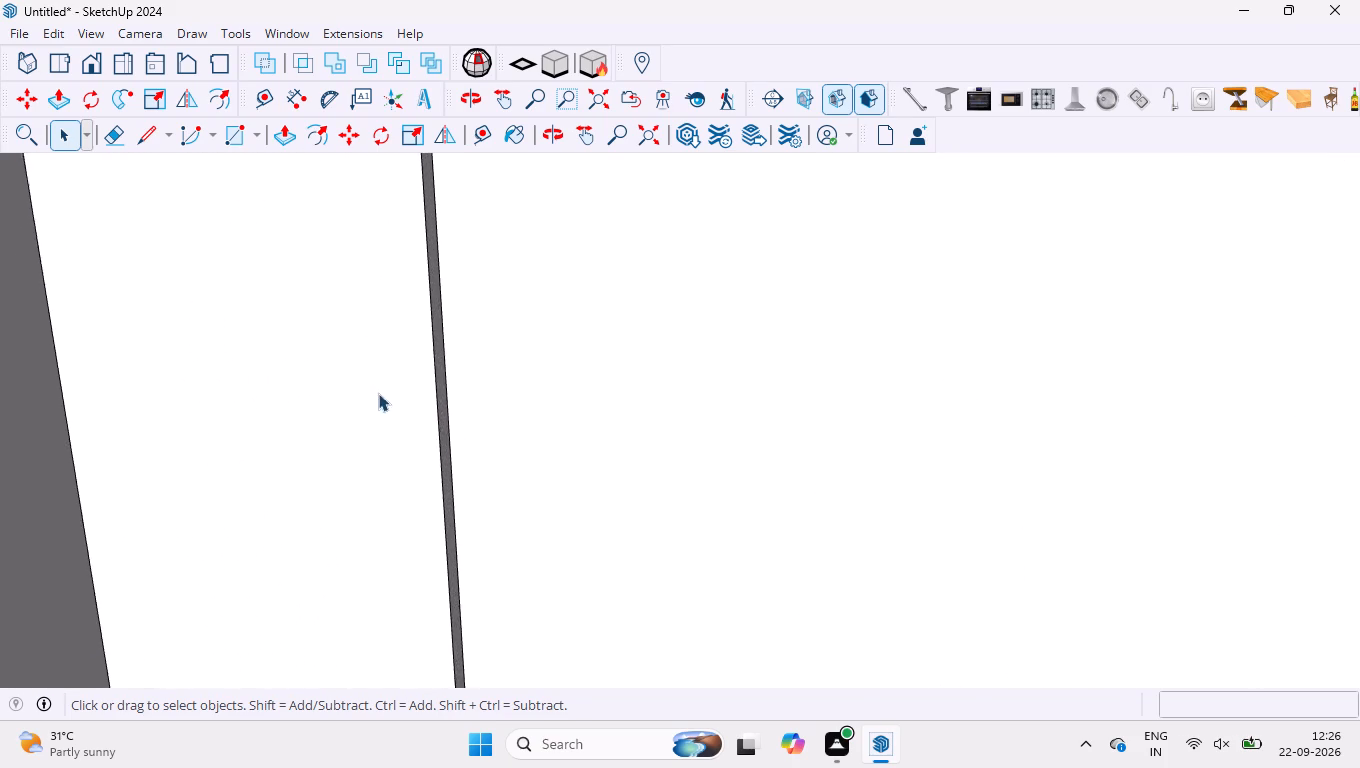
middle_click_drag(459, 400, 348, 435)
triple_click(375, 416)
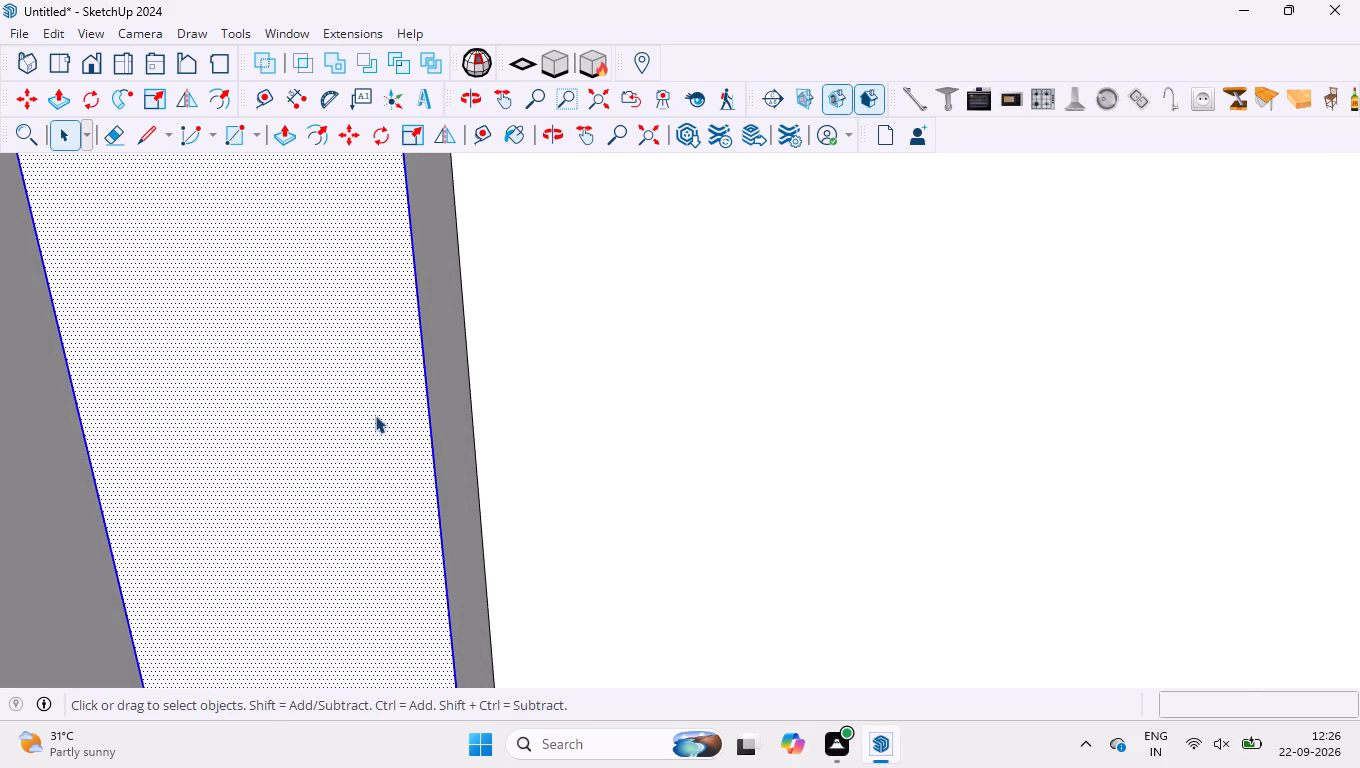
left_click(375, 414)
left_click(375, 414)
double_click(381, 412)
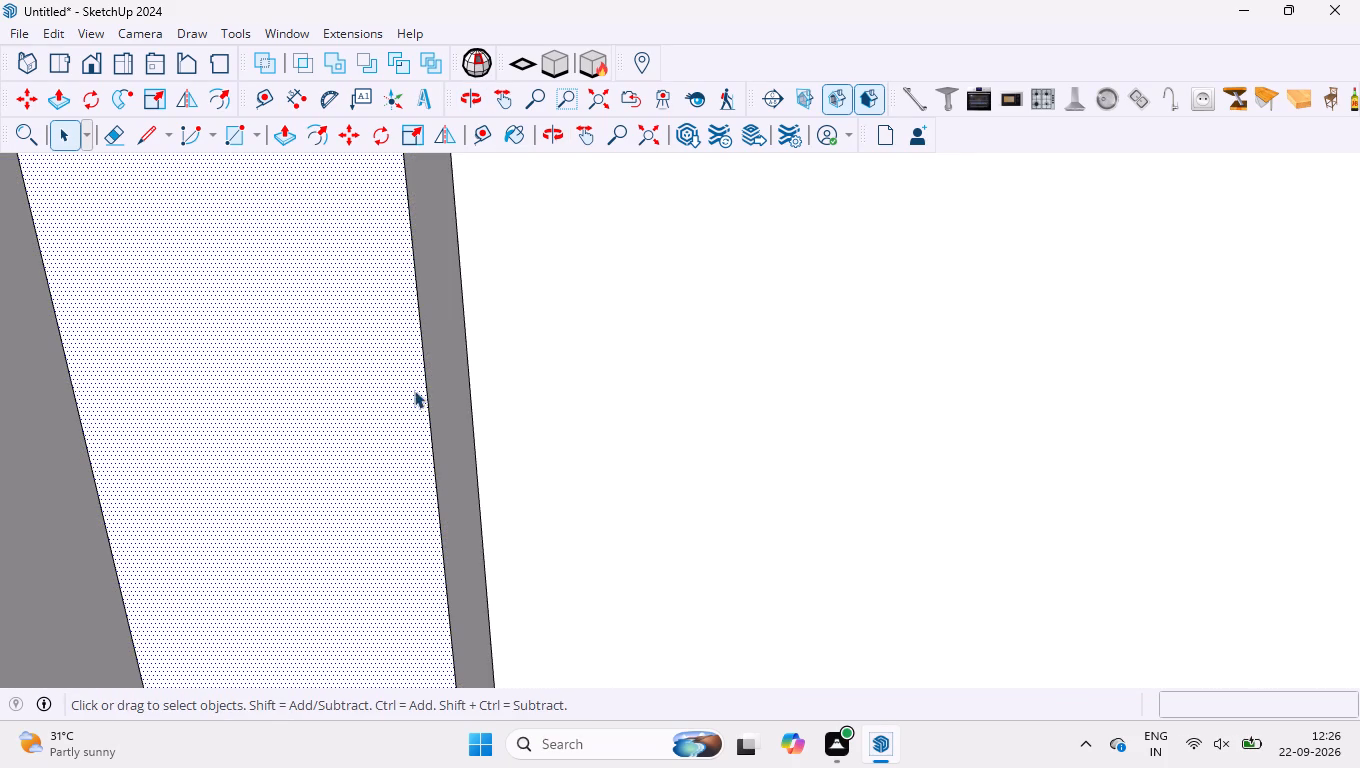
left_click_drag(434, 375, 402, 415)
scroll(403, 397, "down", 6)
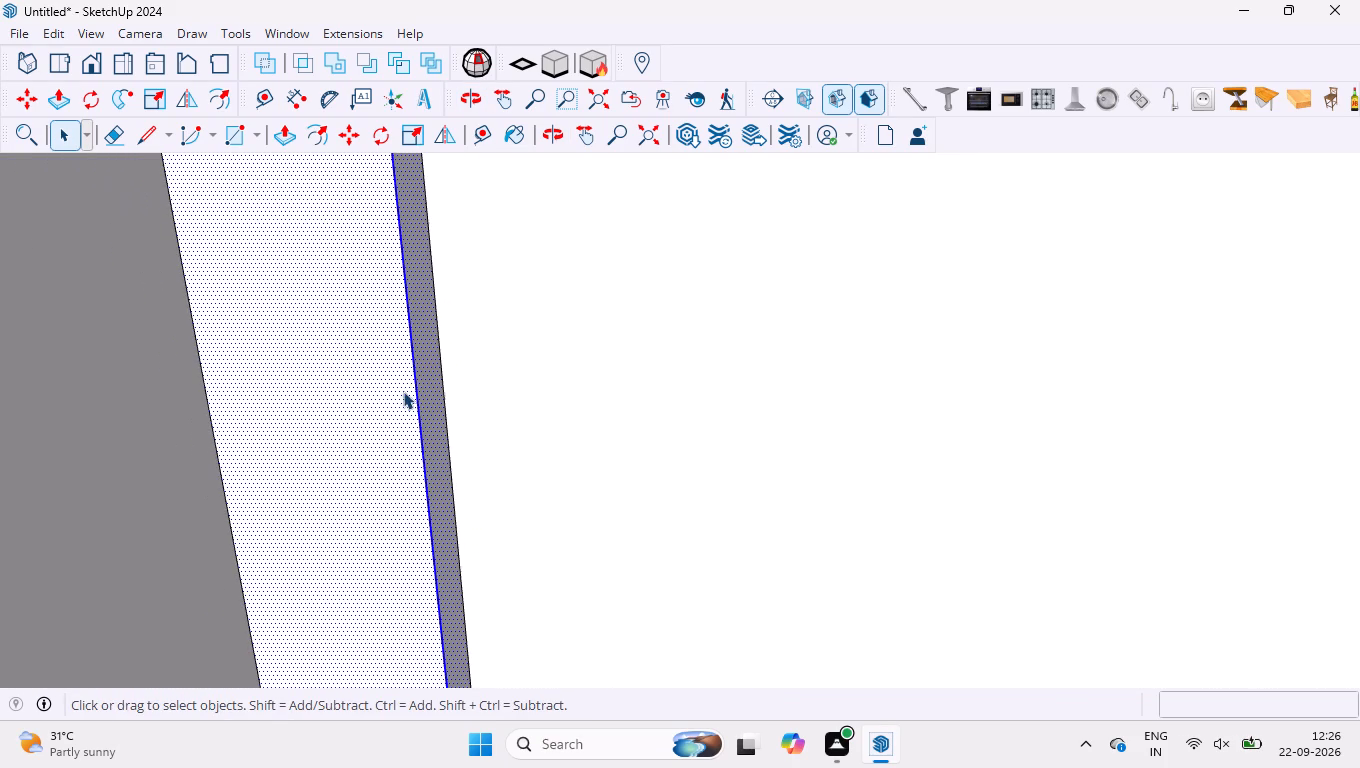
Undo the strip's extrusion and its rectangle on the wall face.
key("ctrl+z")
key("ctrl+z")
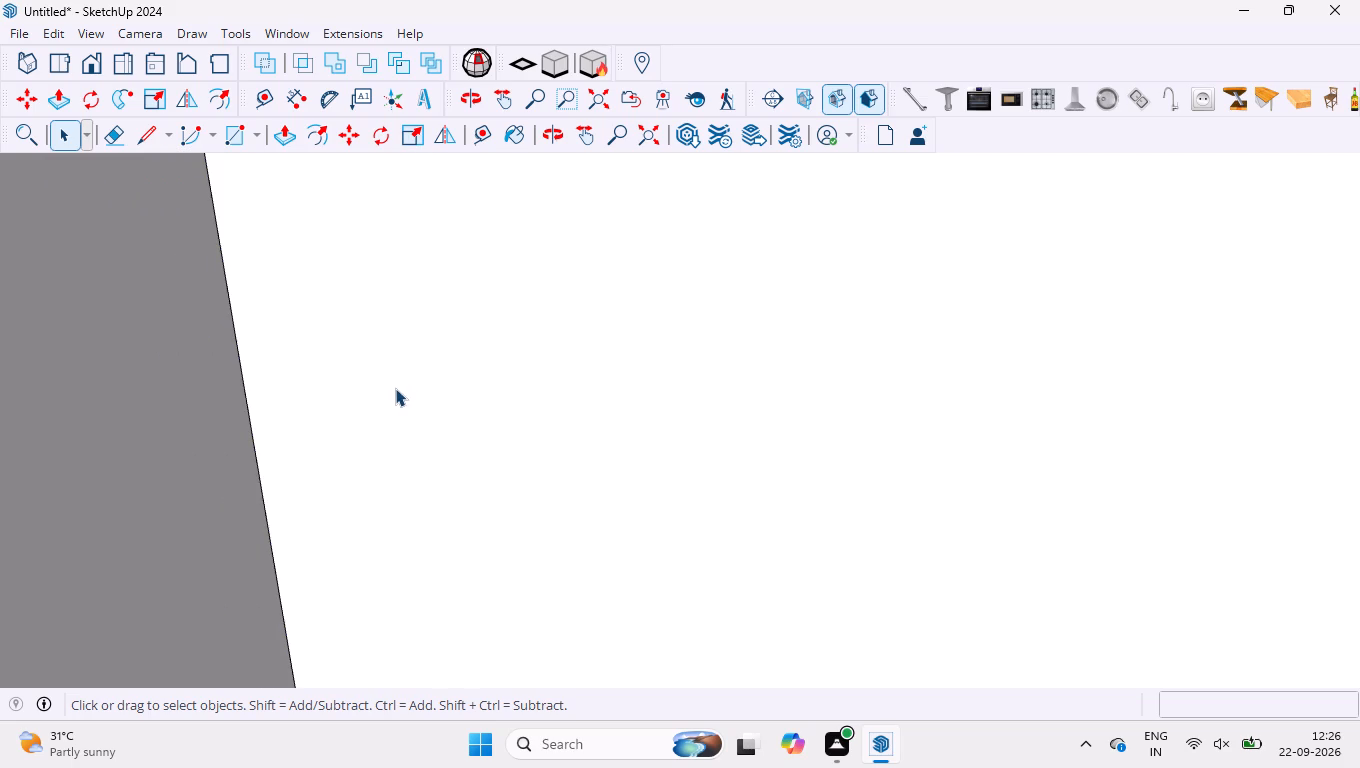
Draw a freestanding upright rectangle of 50.8 × 2660 mm in the empty space away from the wall, parallel to the wall face.
scroll(426, 336, "down", 20)
scroll(426, 336, "down", 15)
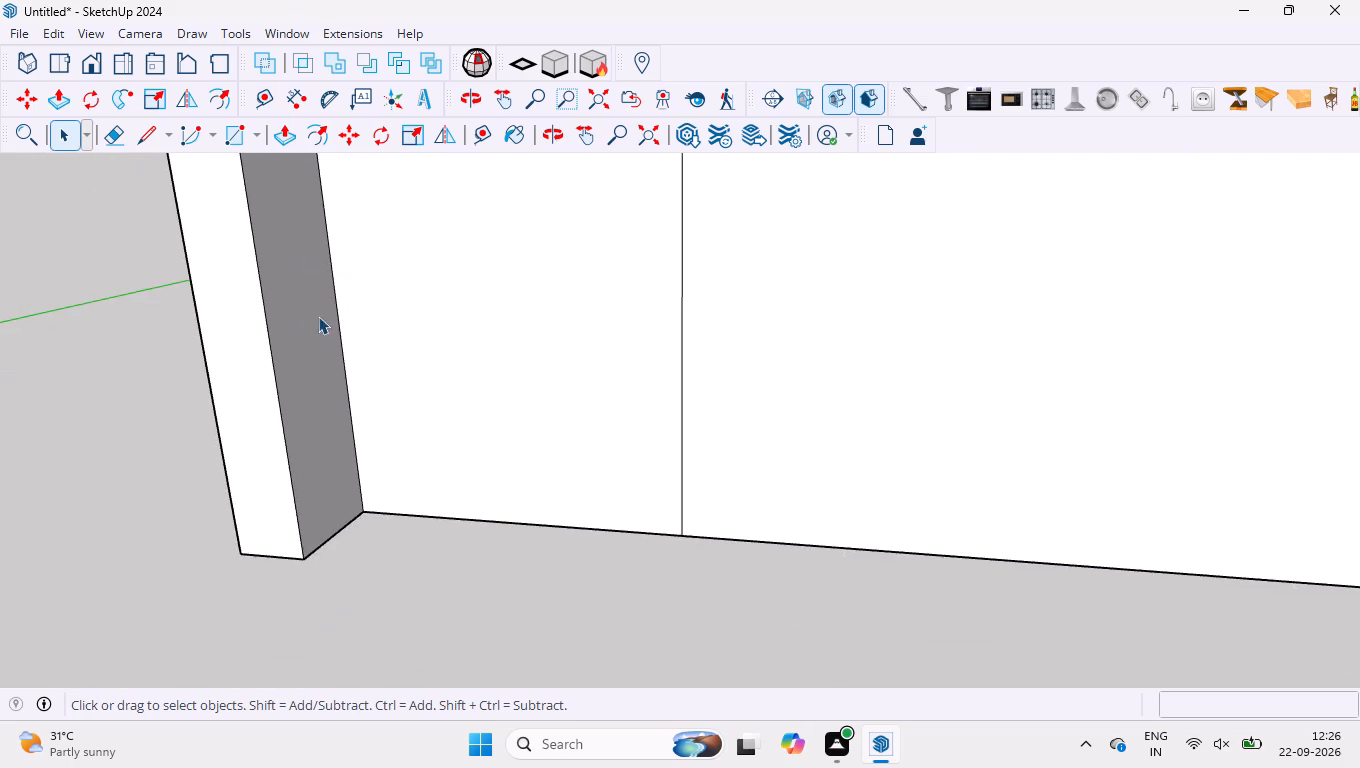
scroll(318, 316, "down", 18)
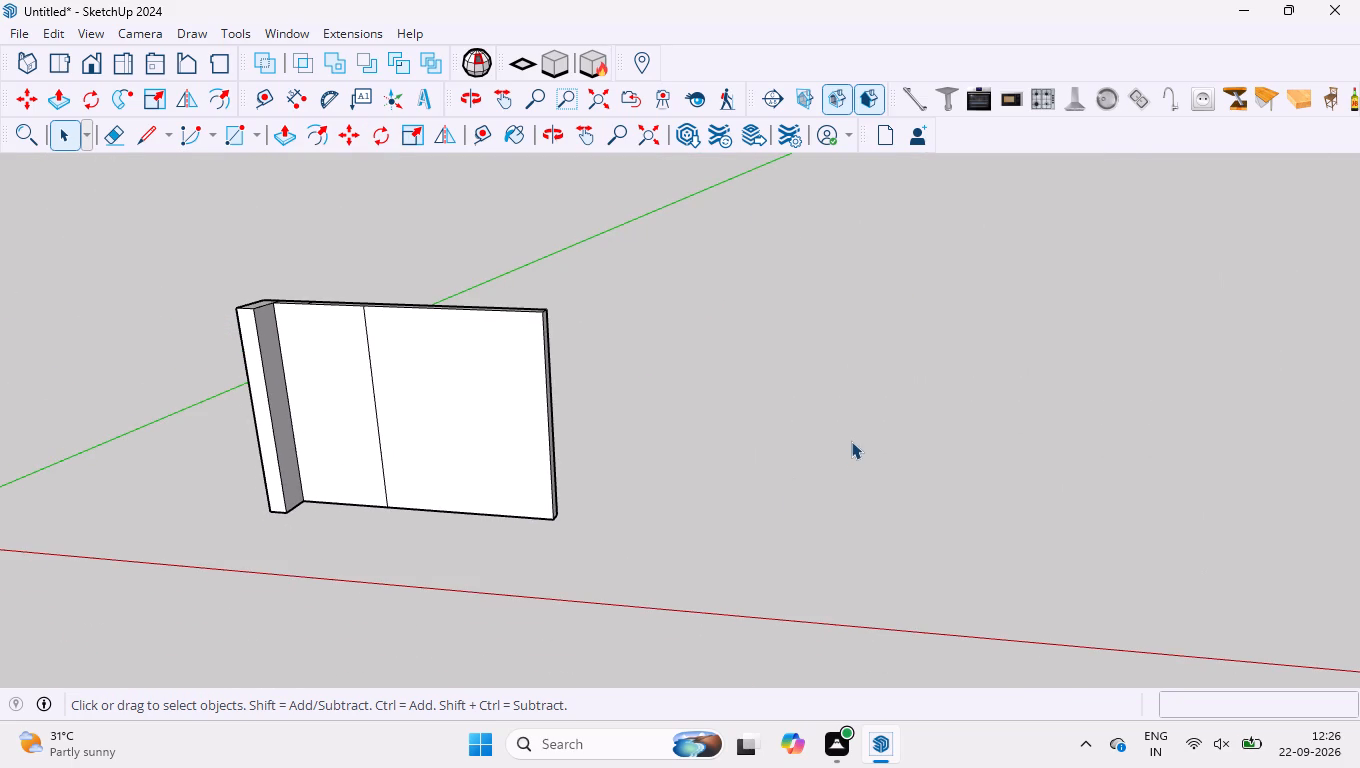
key("r")
left_click(874, 559)
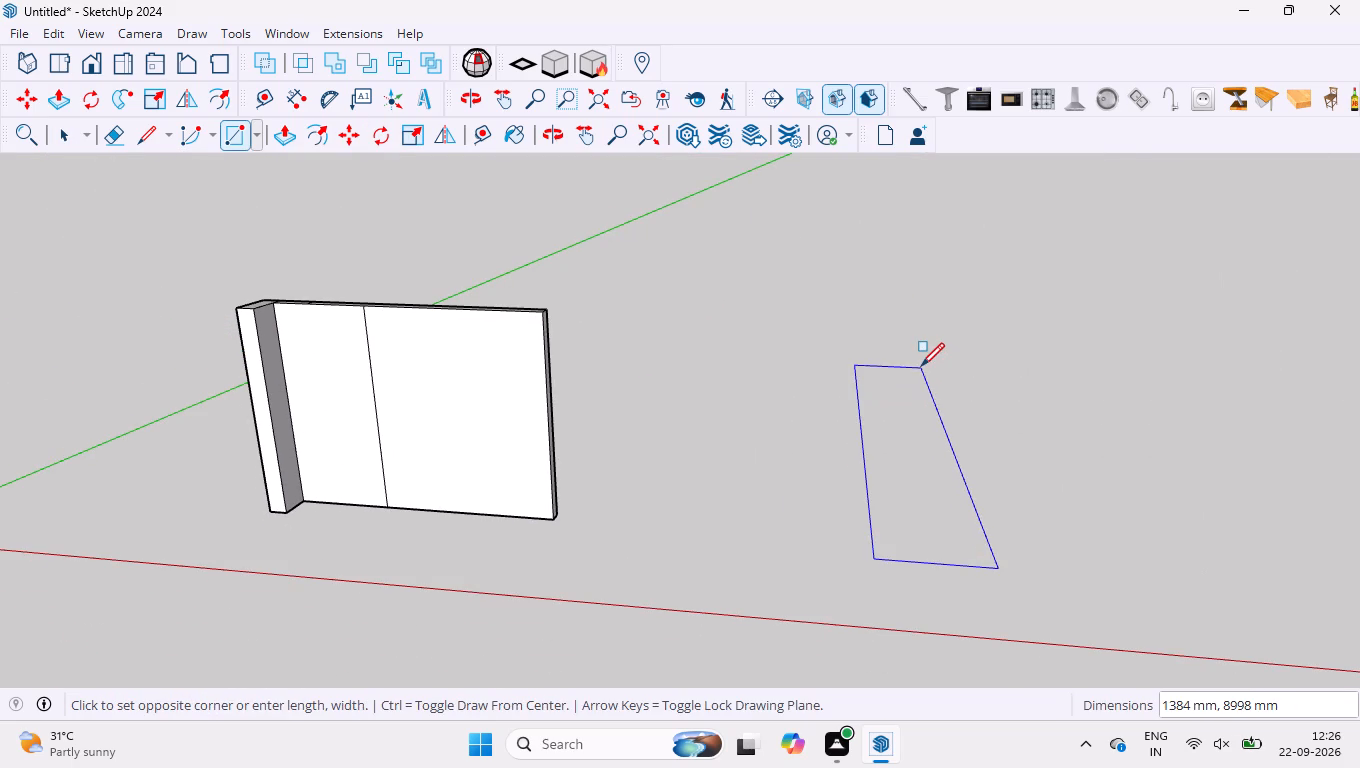
key("Left")
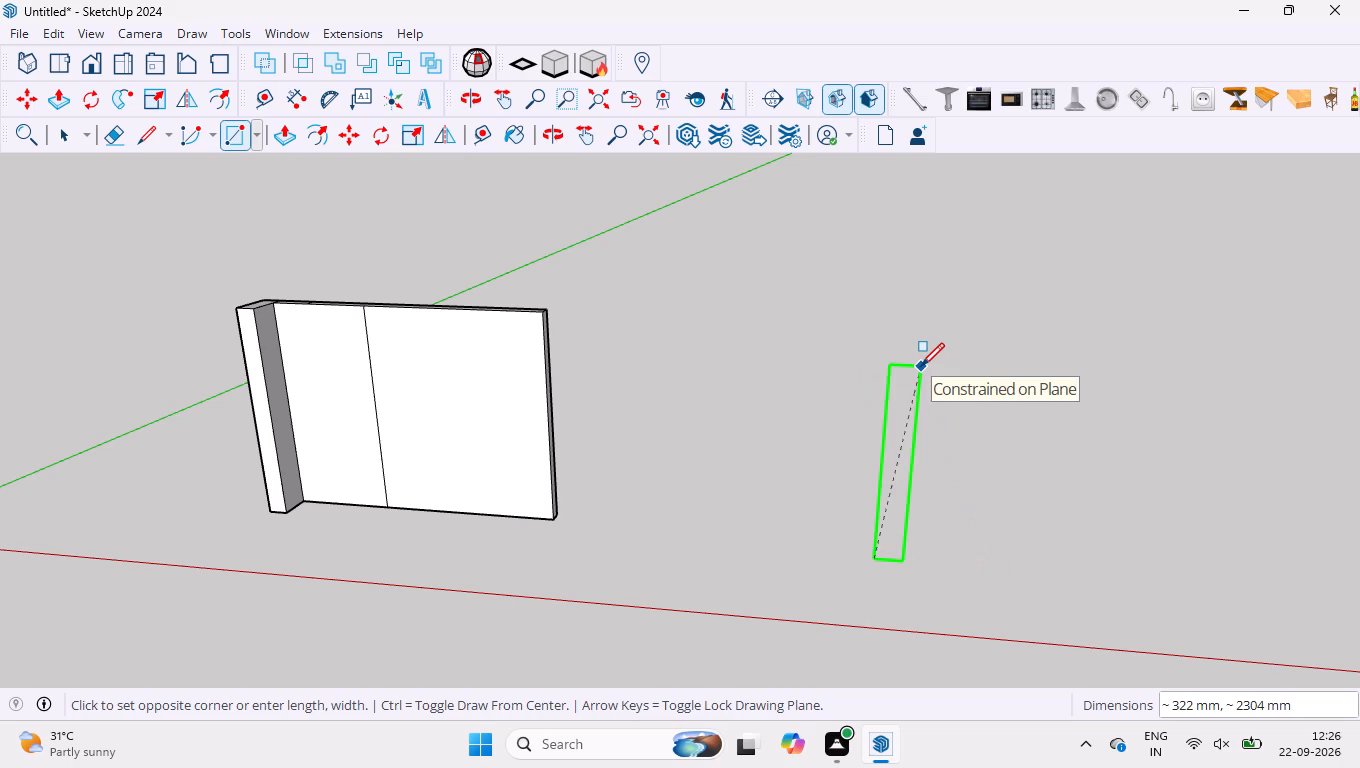
type("50.")
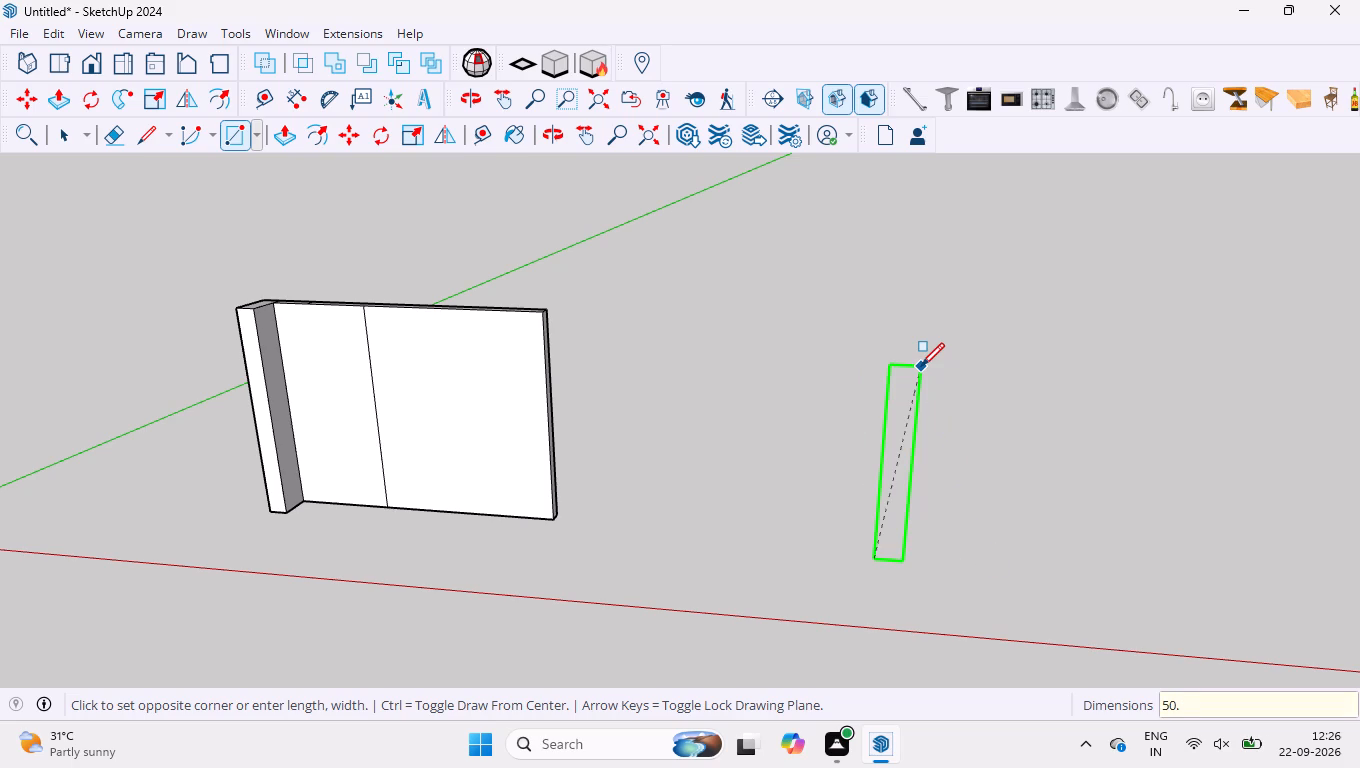
key("8")
type(",2660")
key("Return")
key("space")
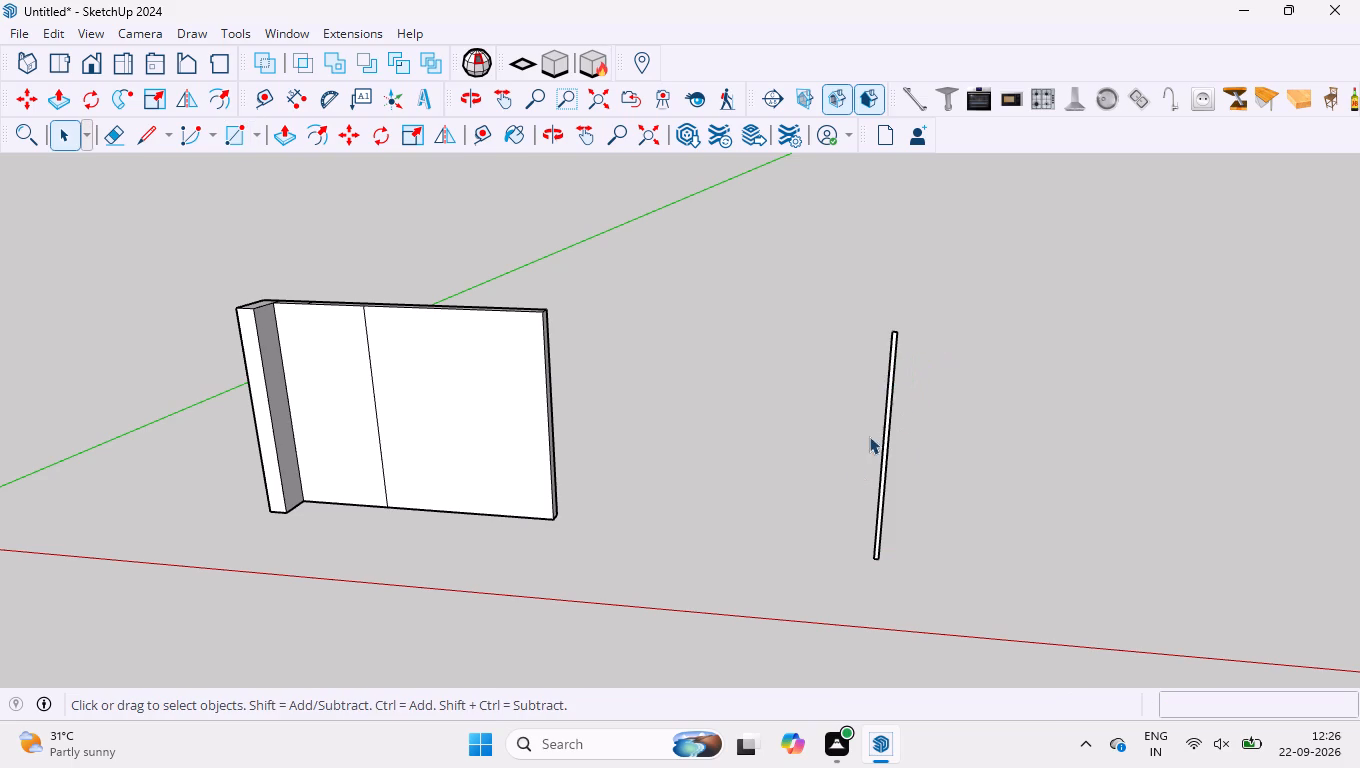
Push/Pull the freestanding rectangle to a thickness of 0.5".
scroll(886, 444, "up", 9)
left_click(887, 419)
double_click(887, 419)
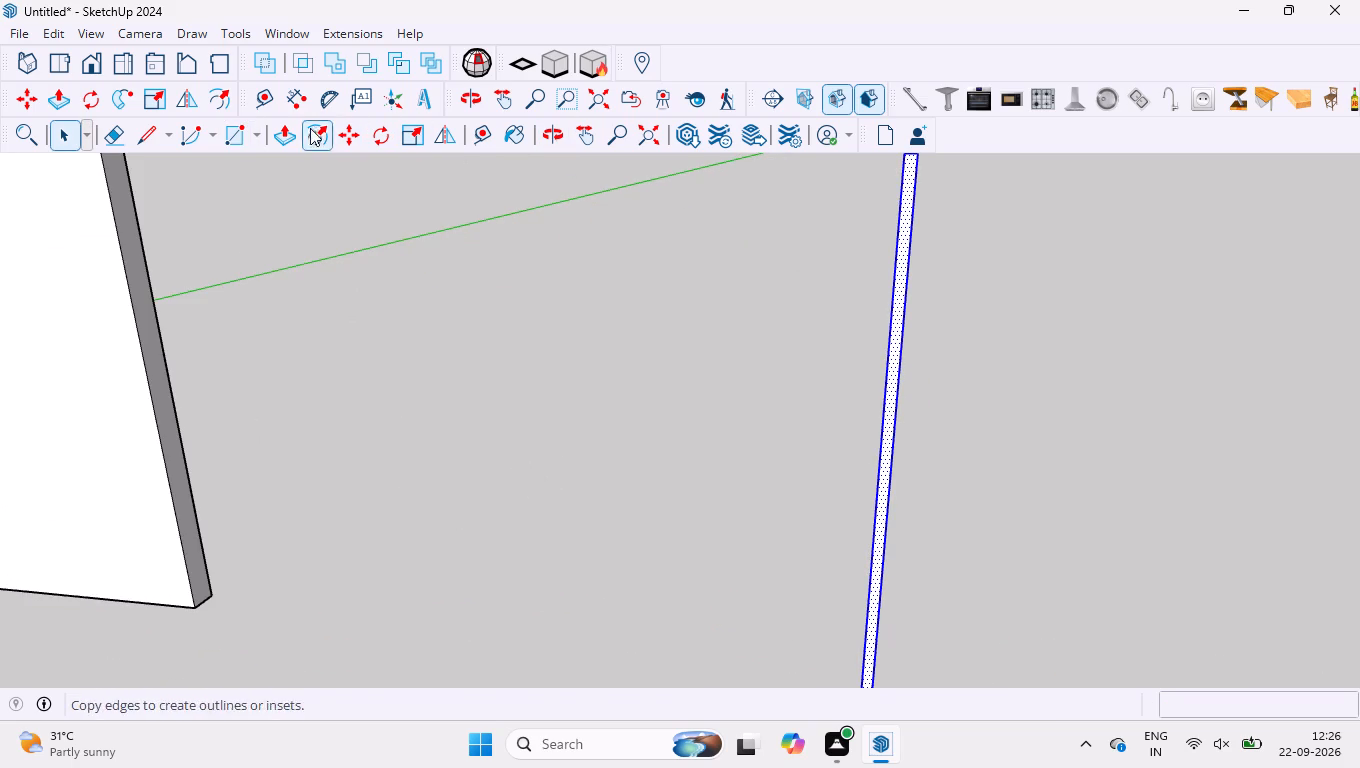
left_click(297, 135)
scroll(878, 388, "up", 8)
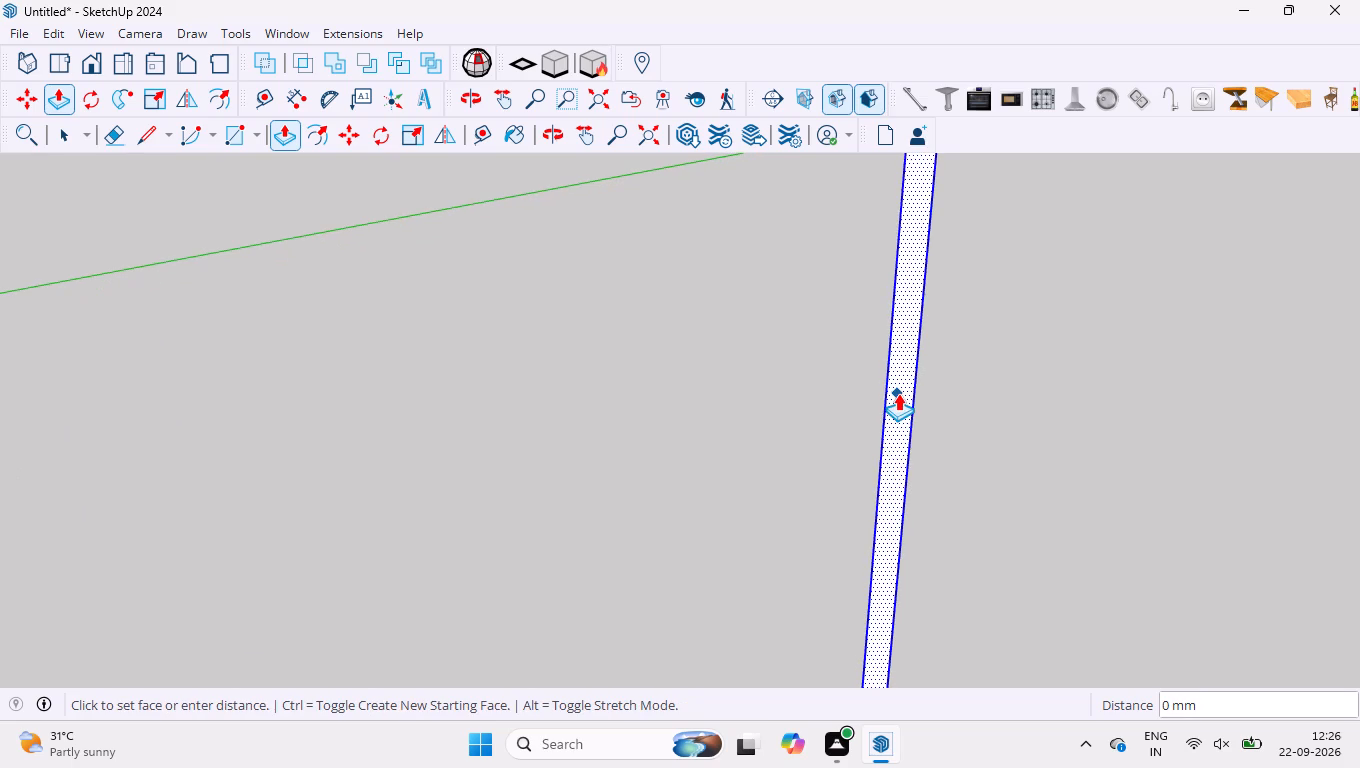
left_click(898, 393)
key("0")
key("period")
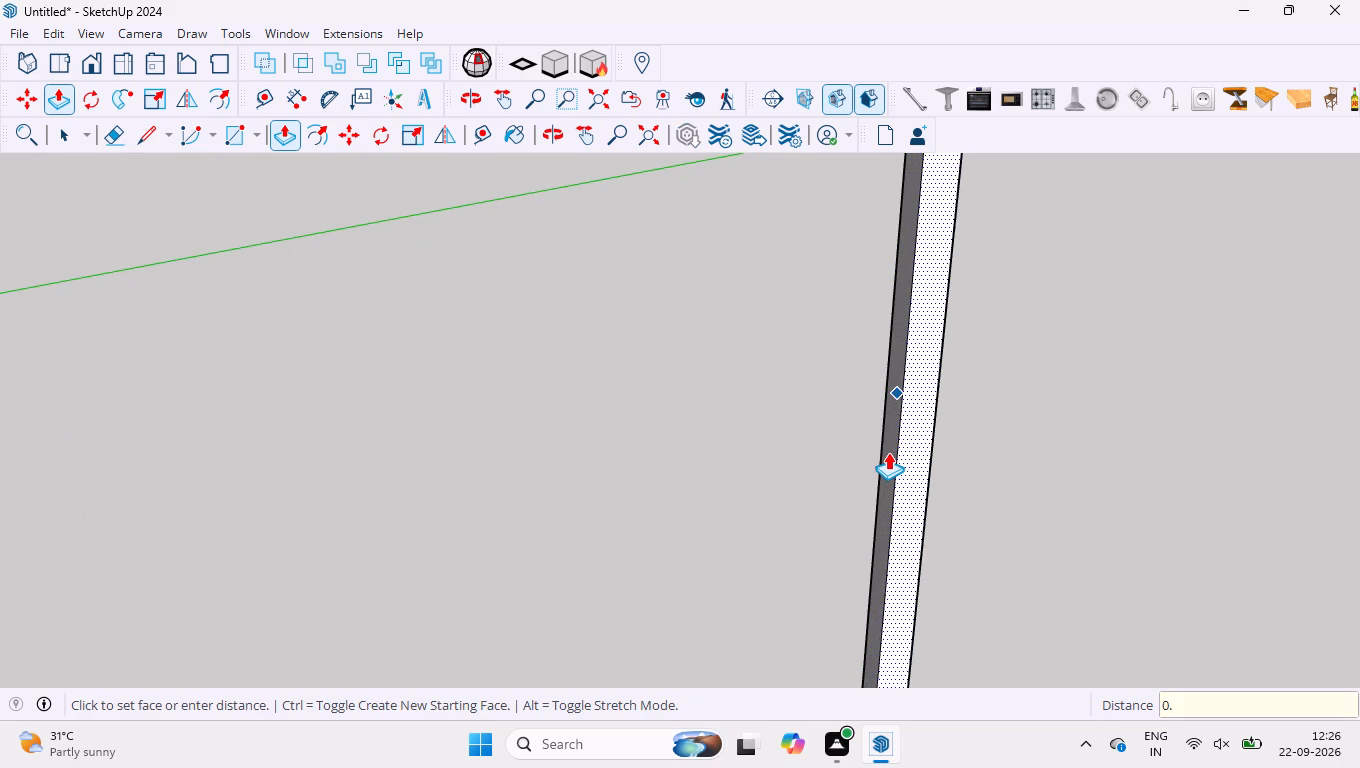
key("5")
key("shift+quotedbl")
key("Return")
key("space")
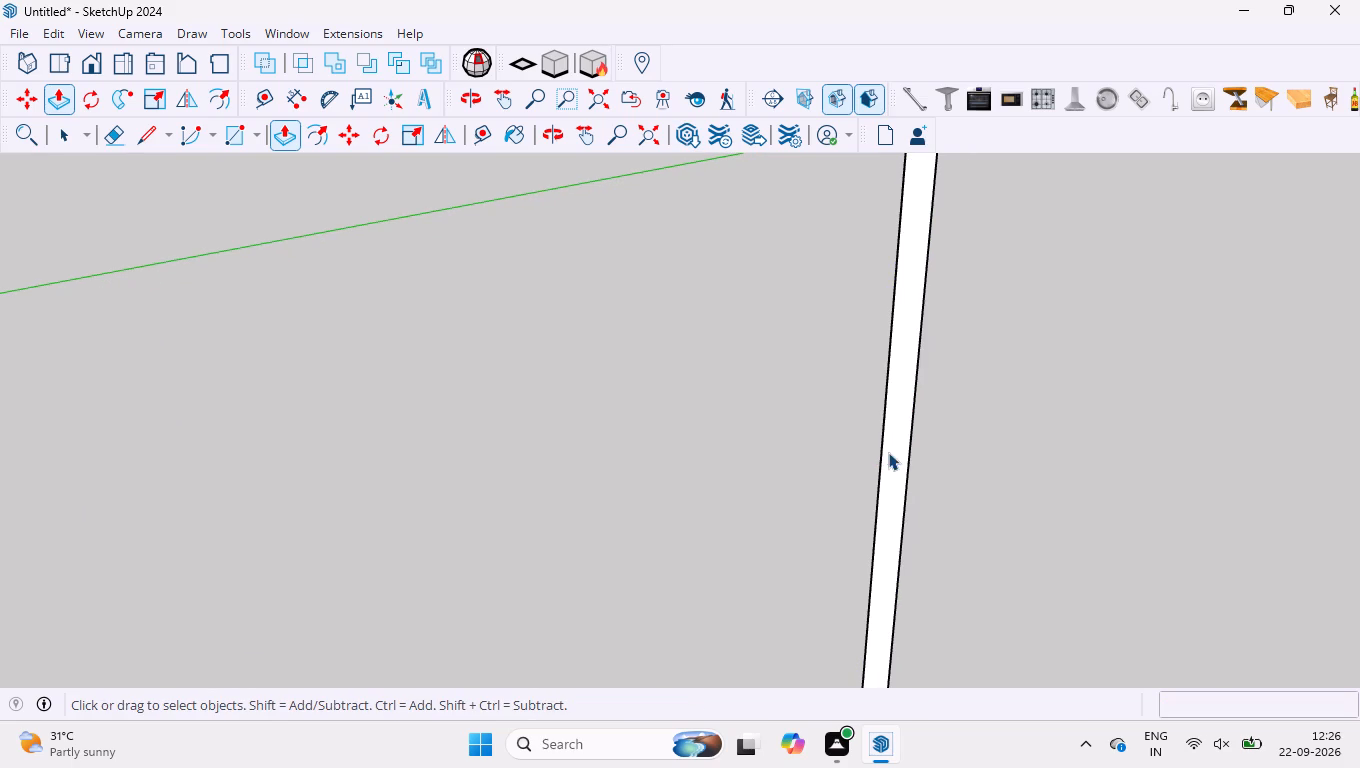
Make the whole freestanding strip a component with the default settings, and deselect it.
scroll(872, 432, "down", 15)
left_click_drag(831, 209, 909, 629)
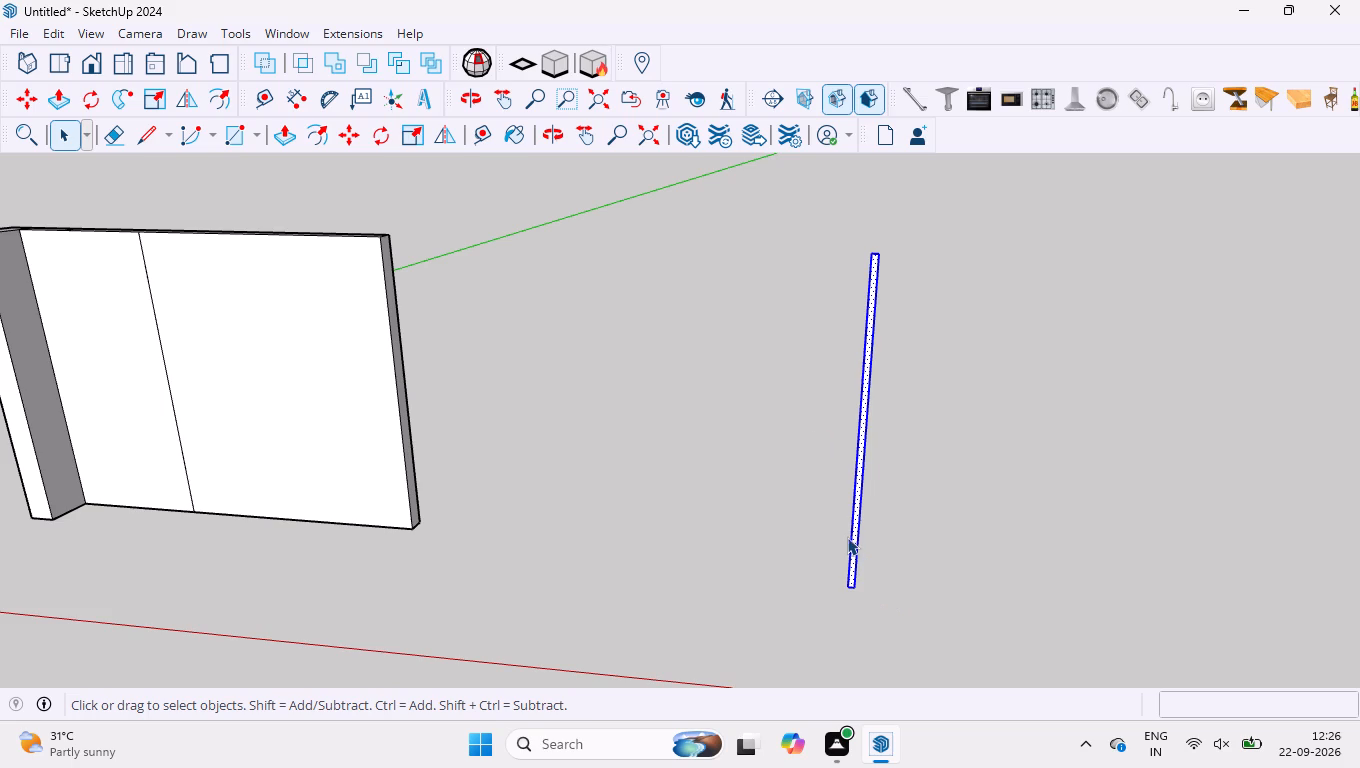
right_click(857, 461)
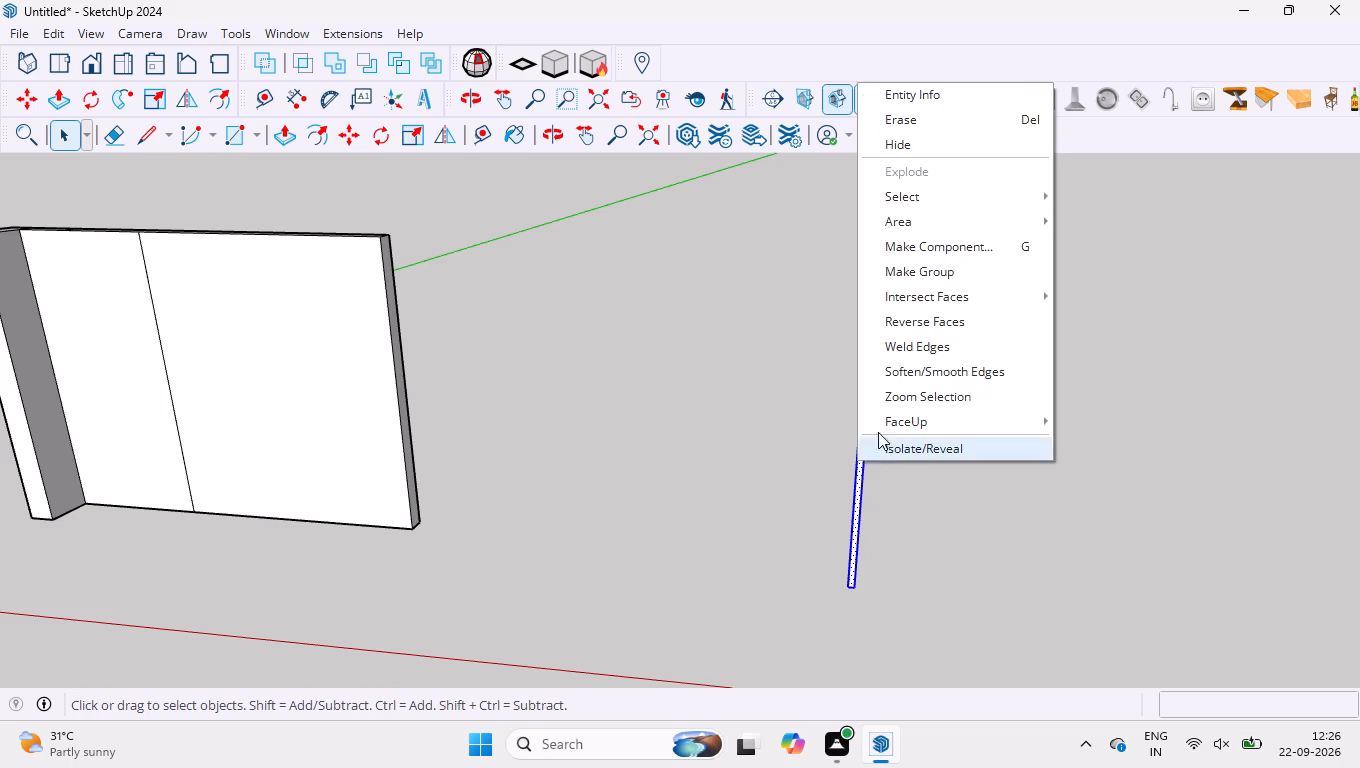
left_click(935, 241)
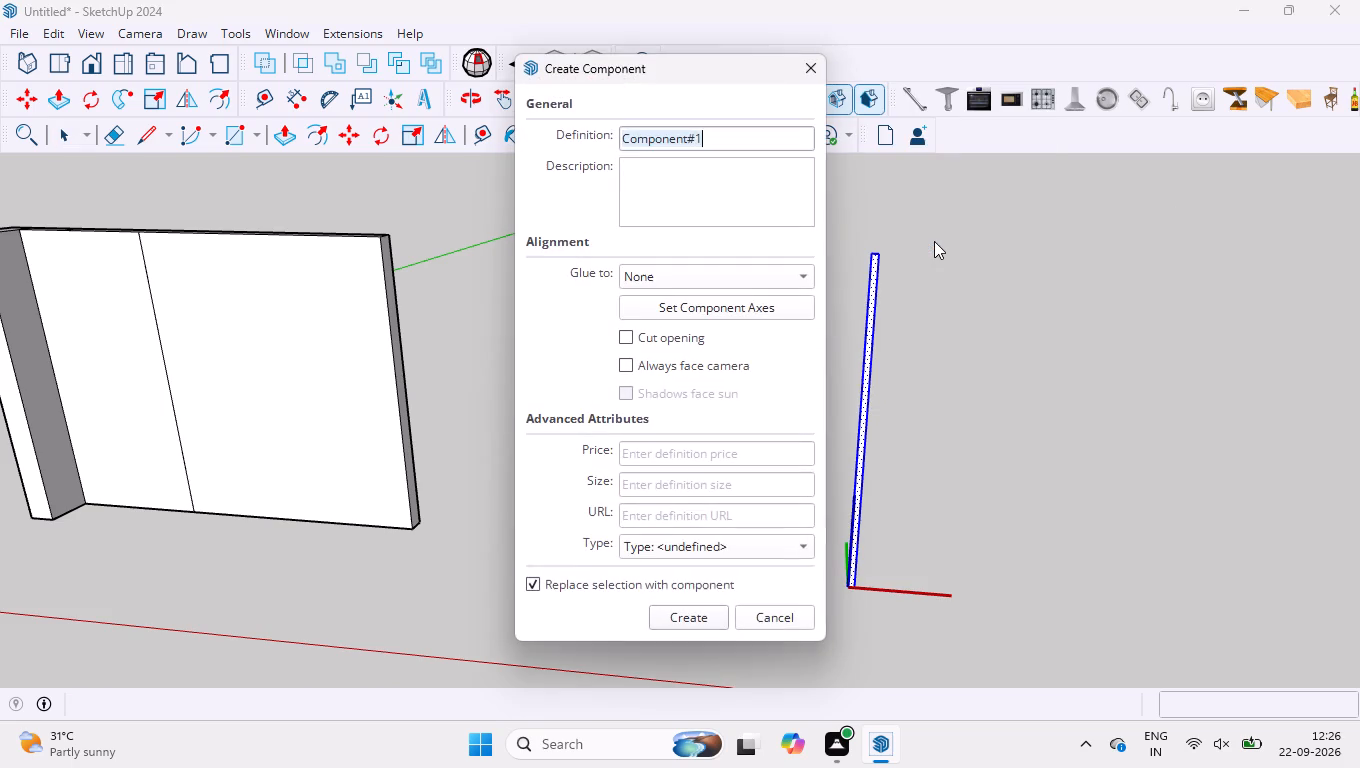
key("Return")
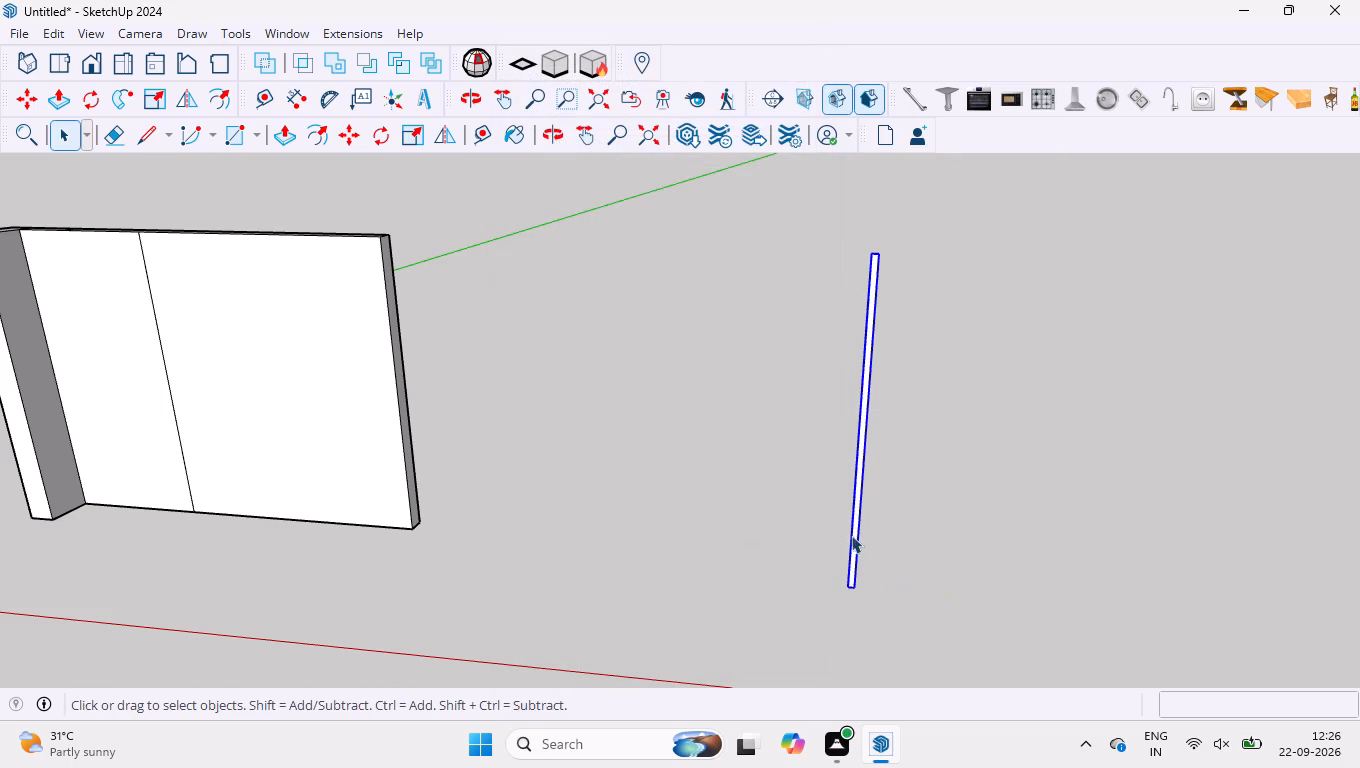
left_click(854, 546)
scroll(845, 551, "up", 1)
left_click(925, 564)
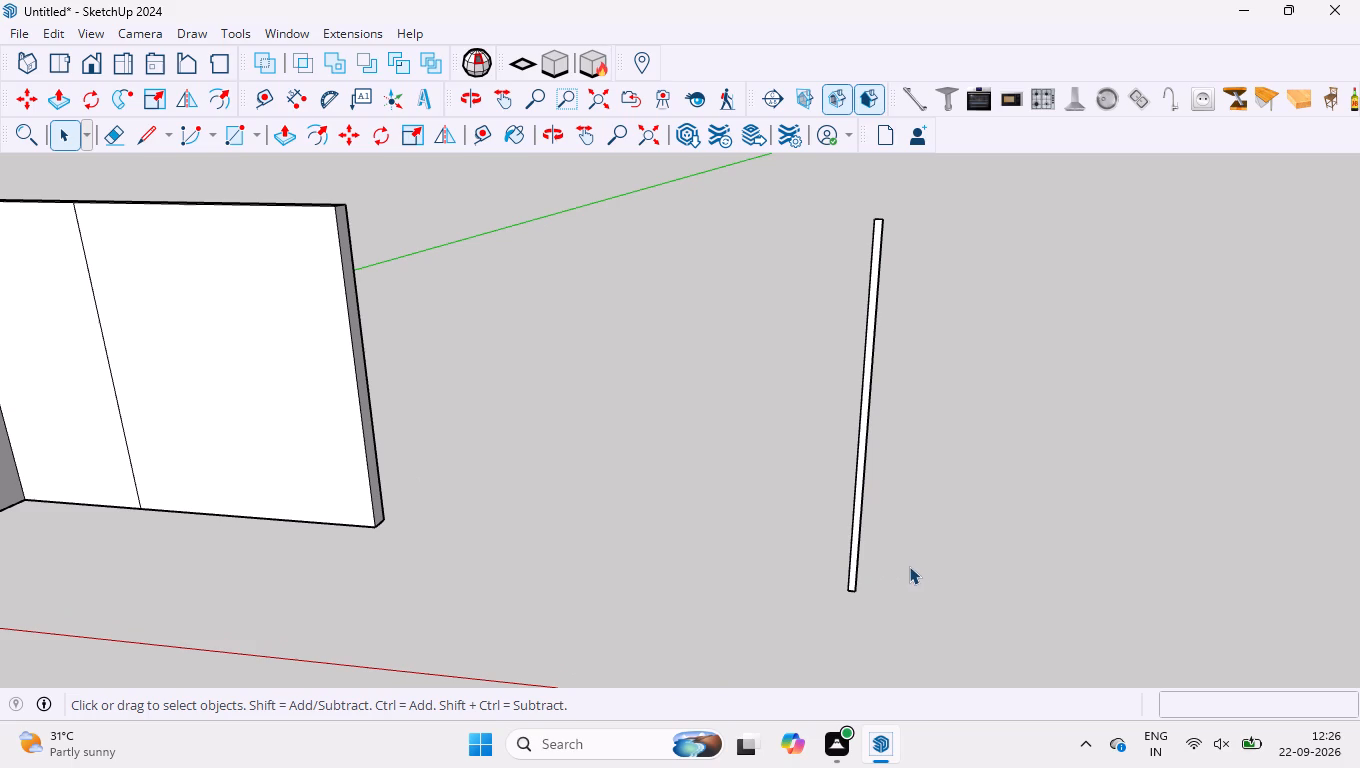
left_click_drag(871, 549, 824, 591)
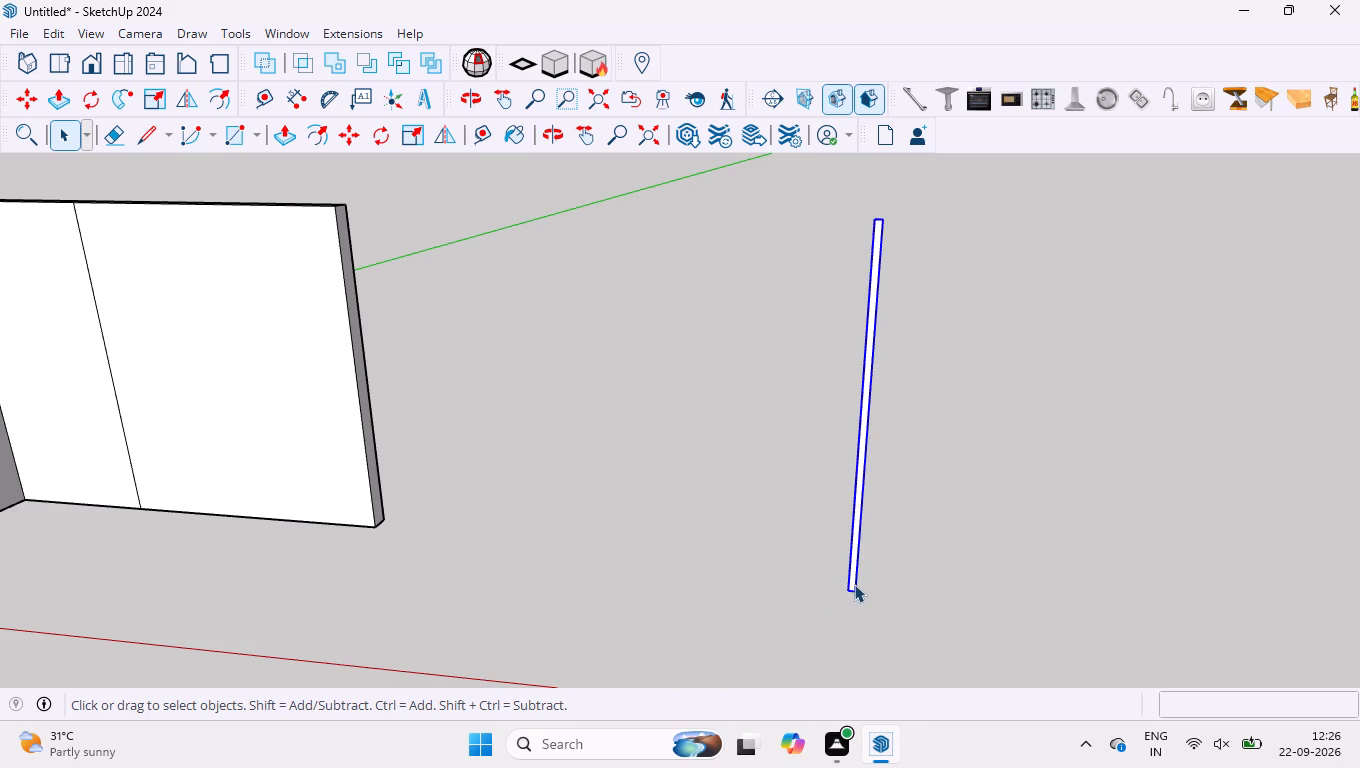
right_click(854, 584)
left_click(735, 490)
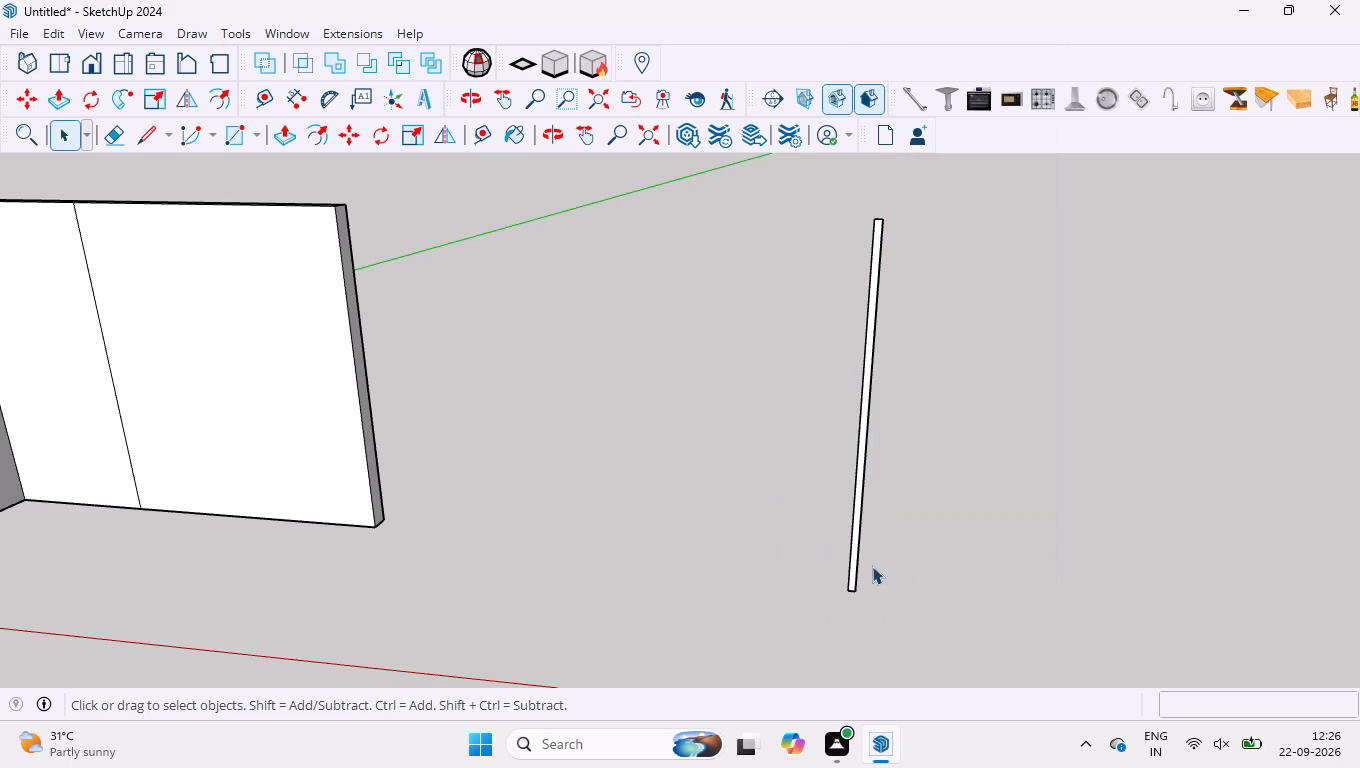
Move the freestanding strip component by its back bottom corner into the inner corner where the wall face meets the projecting end block.
left_click_drag(893, 491, 806, 600)
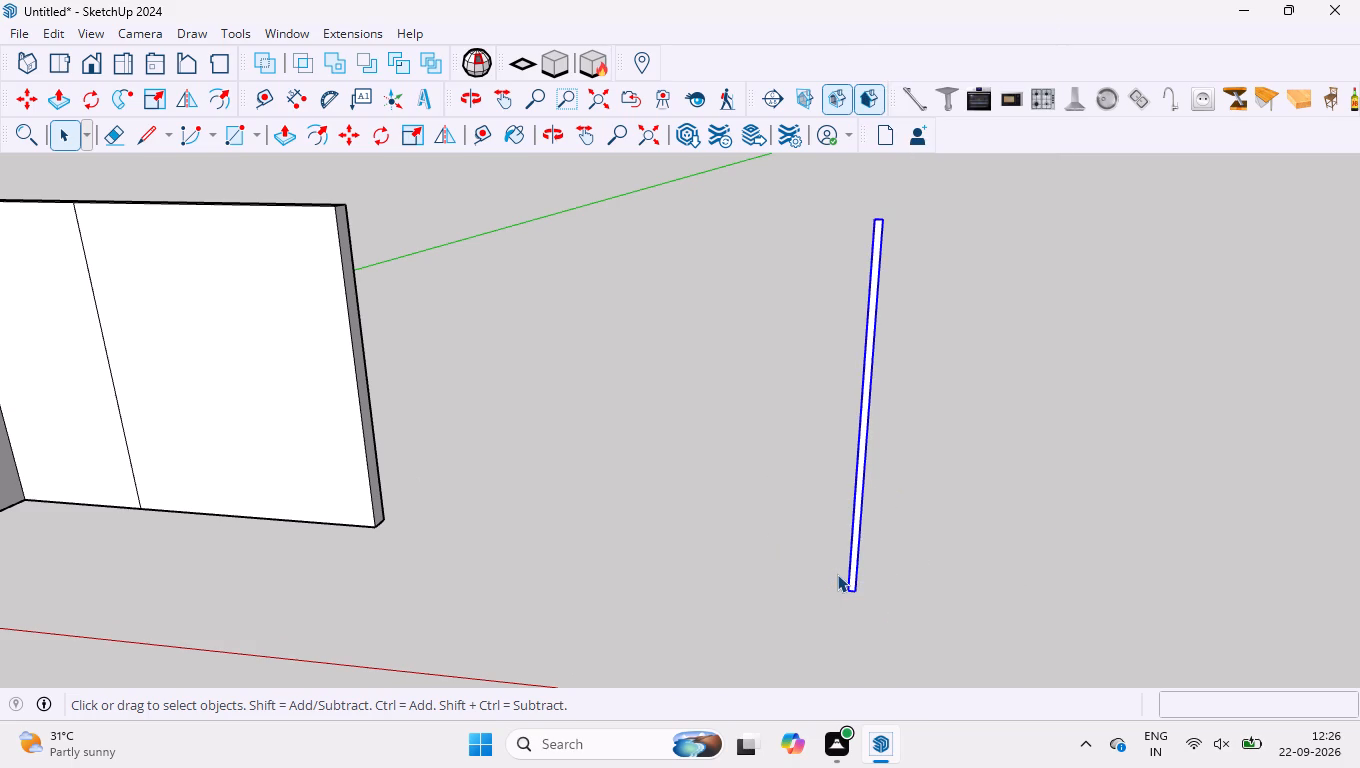
key("m")
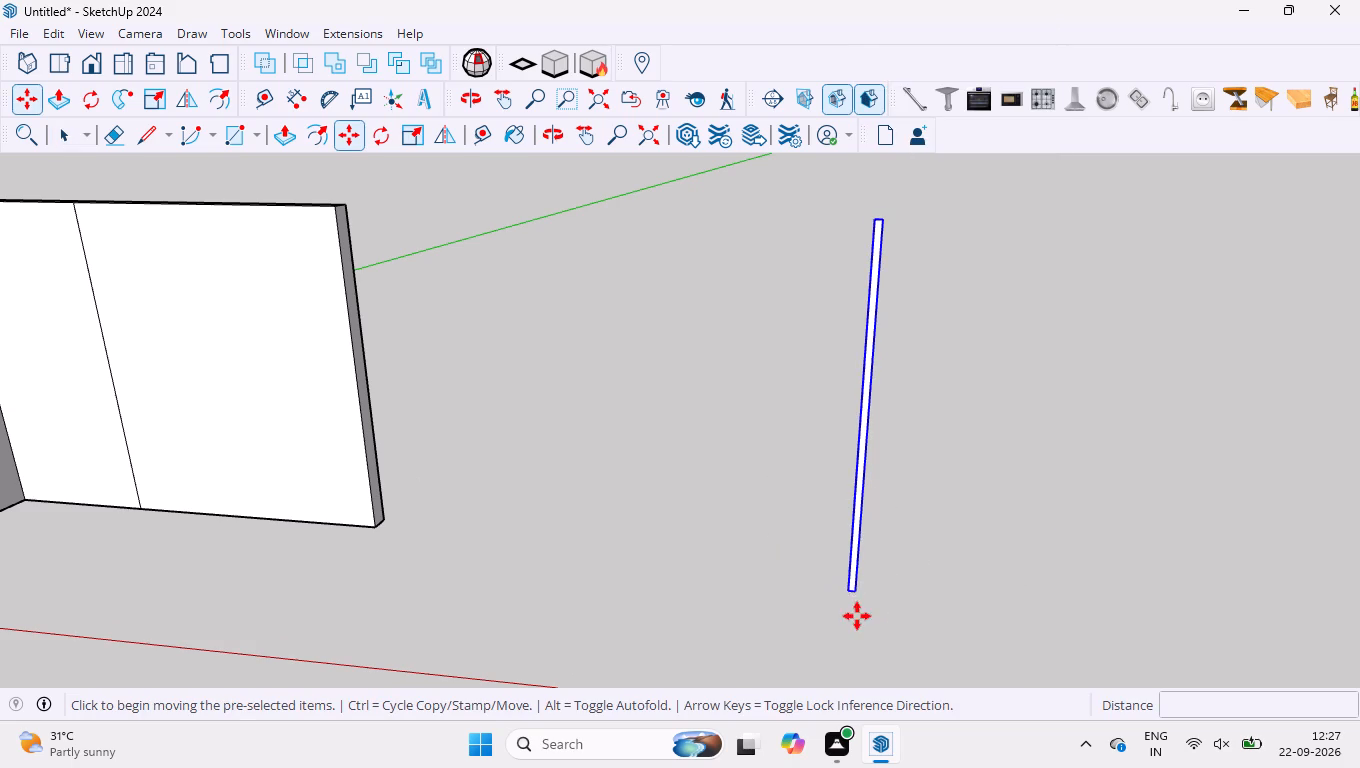
scroll(827, 610, "up", 1)
middle_click_drag(827, 610, 1017, 602)
scroll(838, 543, "up", 11)
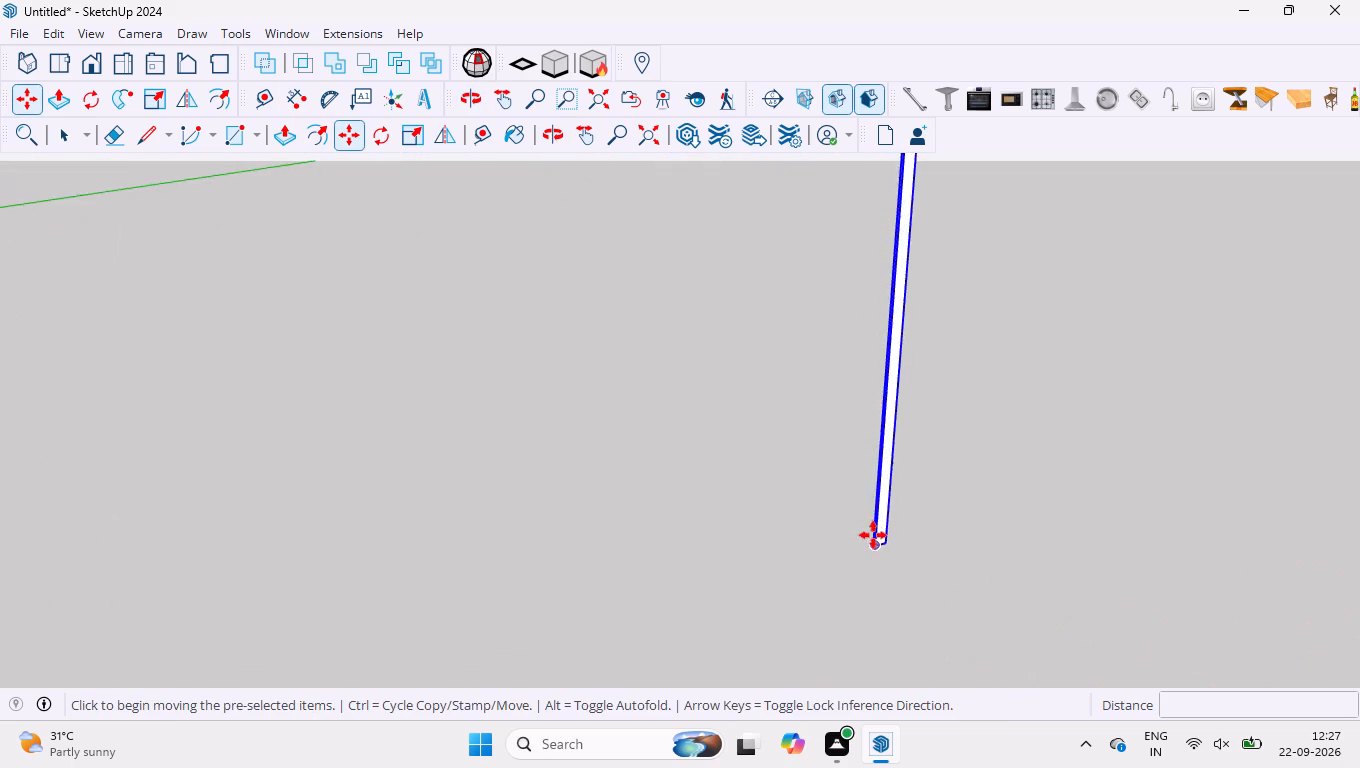
scroll(873, 535, "up", 20)
scroll(873, 535, "up", 2)
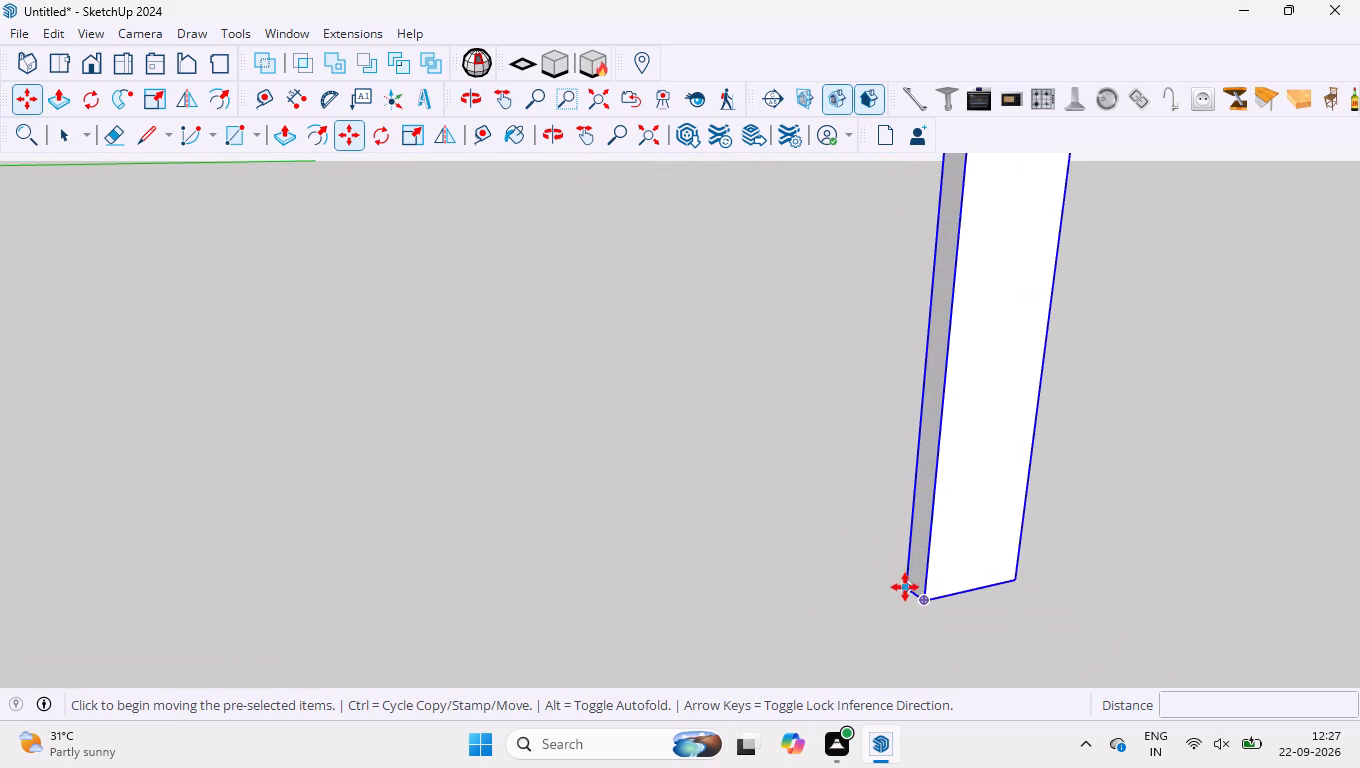
left_click(905, 587)
scroll(976, 452, "down", 20)
scroll(976, 452, "down", 12)
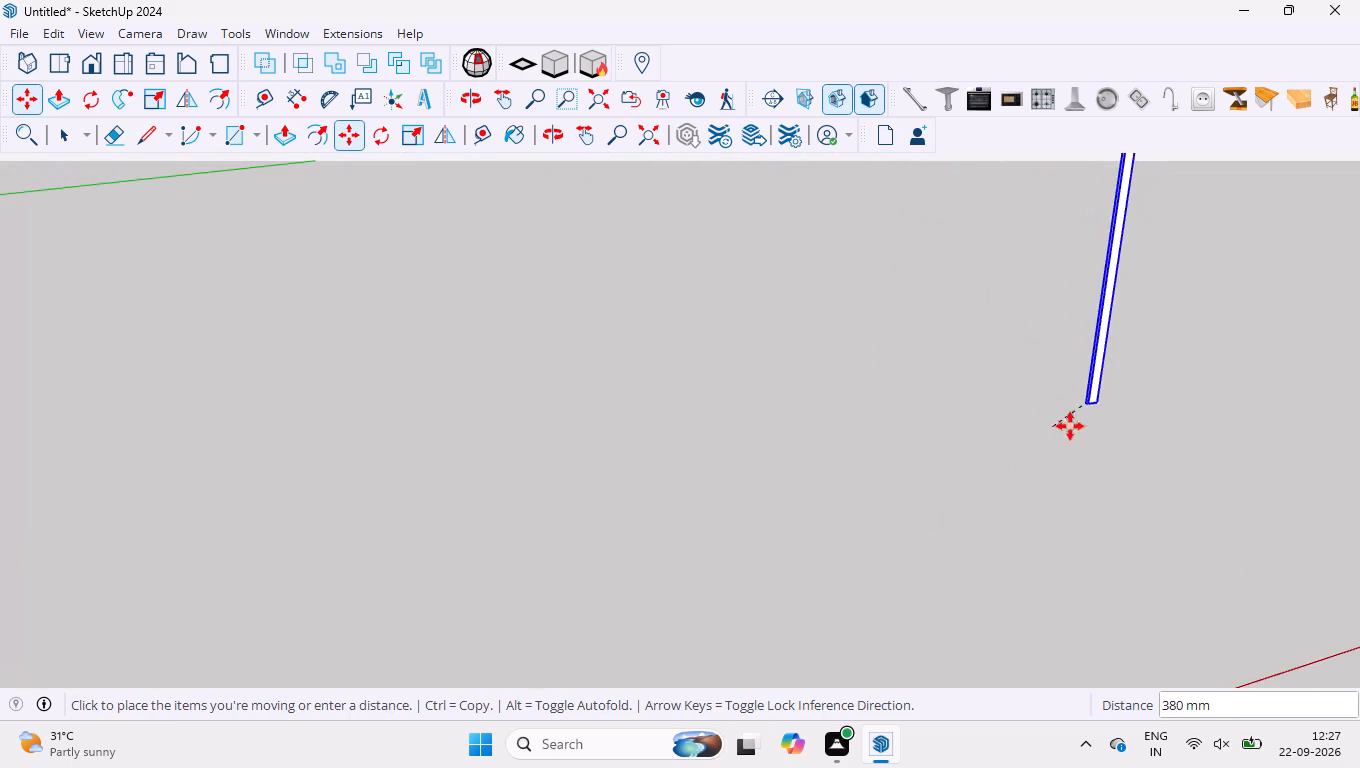
scroll(1070, 426, "down", 13)
scroll(338, 482, "up", 13)
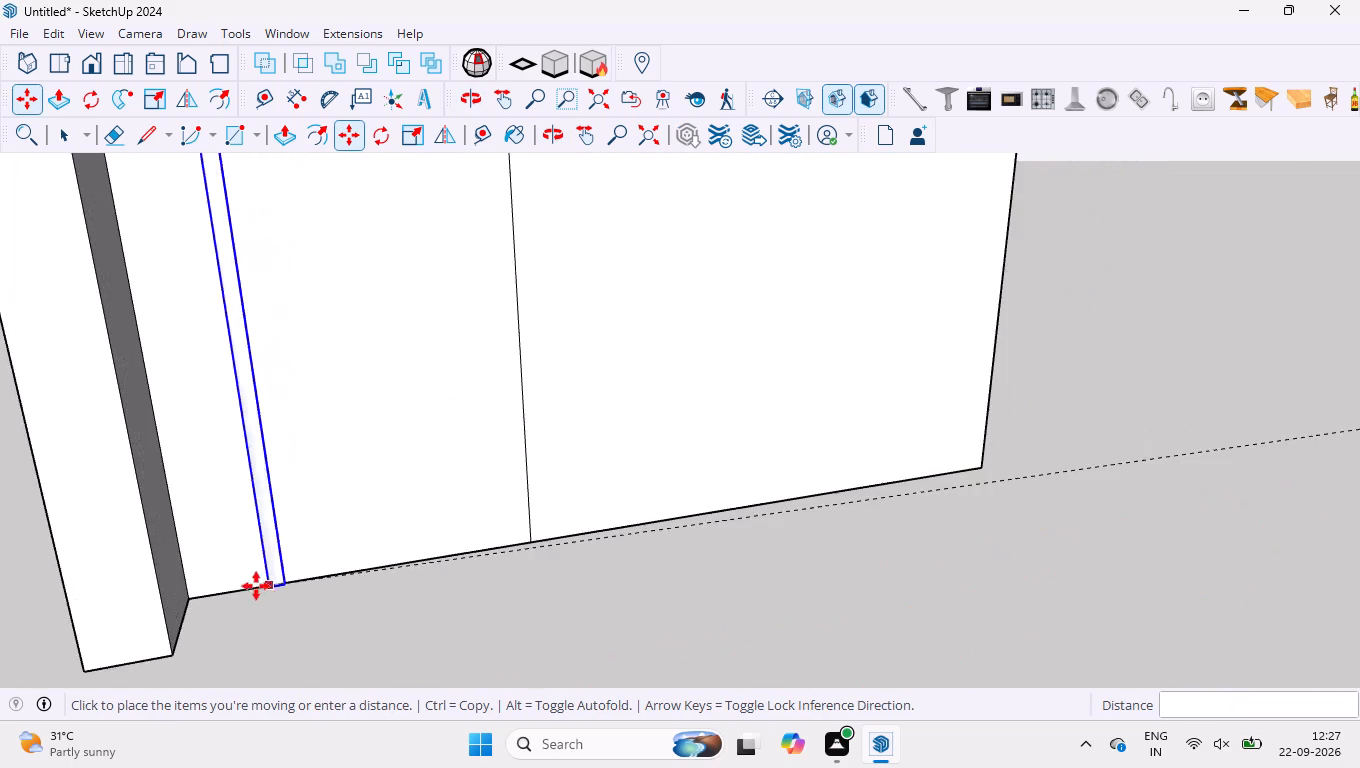
scroll(256, 586, "up", 20)
scroll(256, 586, "up", 6)
scroll(65, 599, "up", 6)
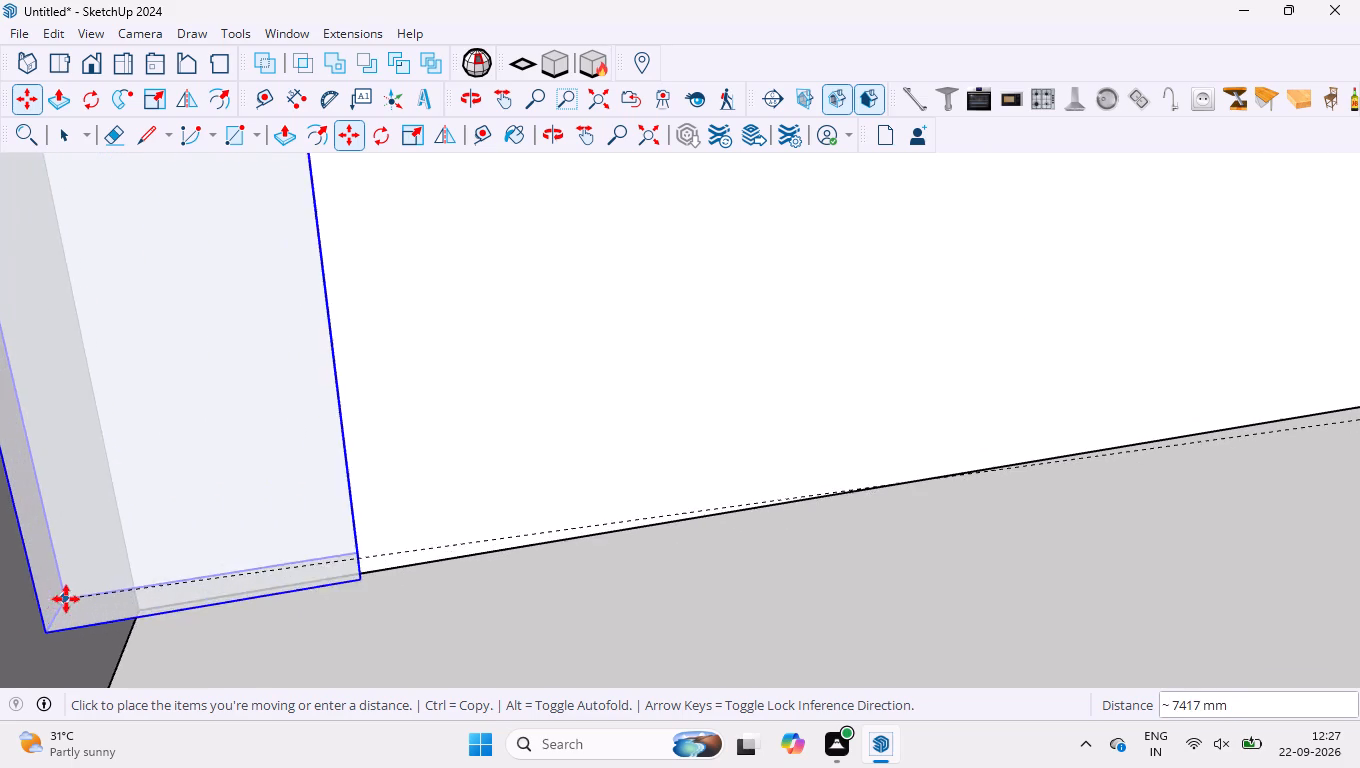
scroll(109, 619, "up", 6)
left_click(152, 606)
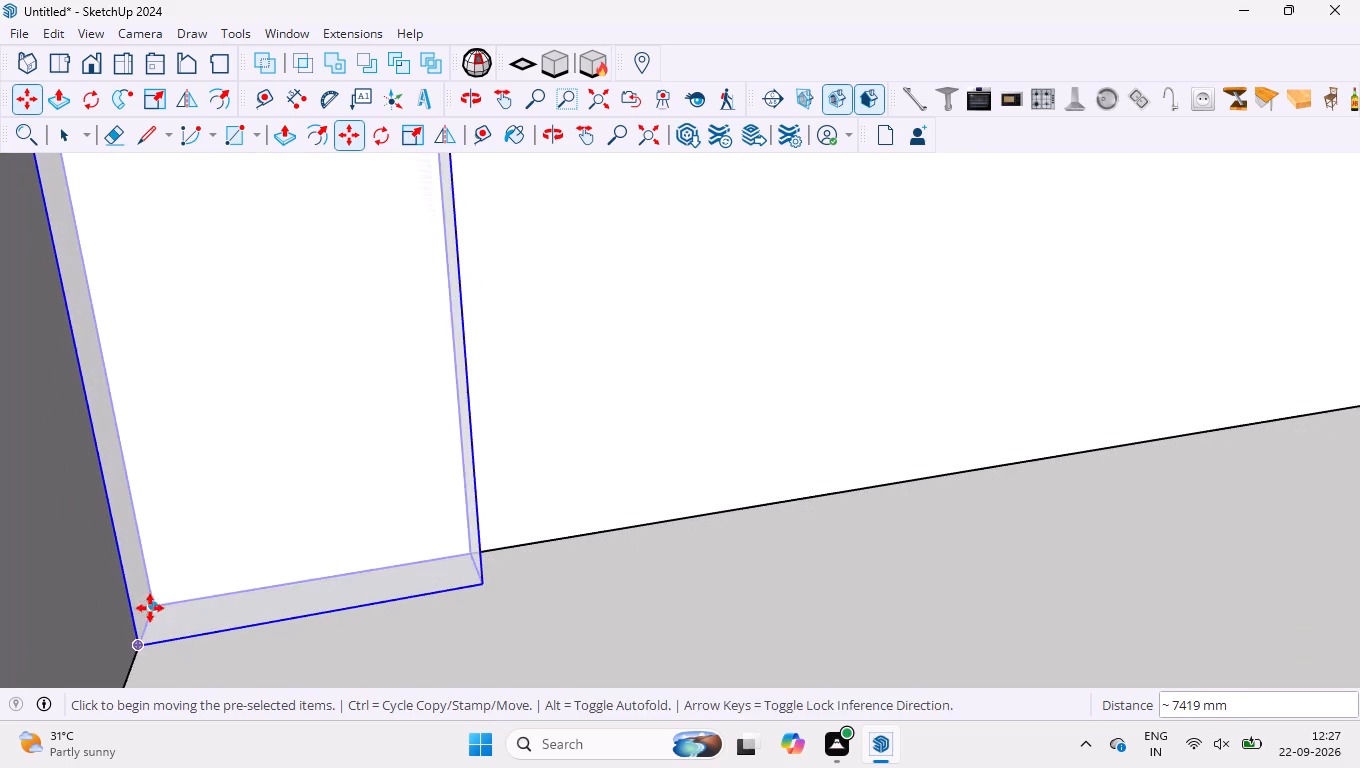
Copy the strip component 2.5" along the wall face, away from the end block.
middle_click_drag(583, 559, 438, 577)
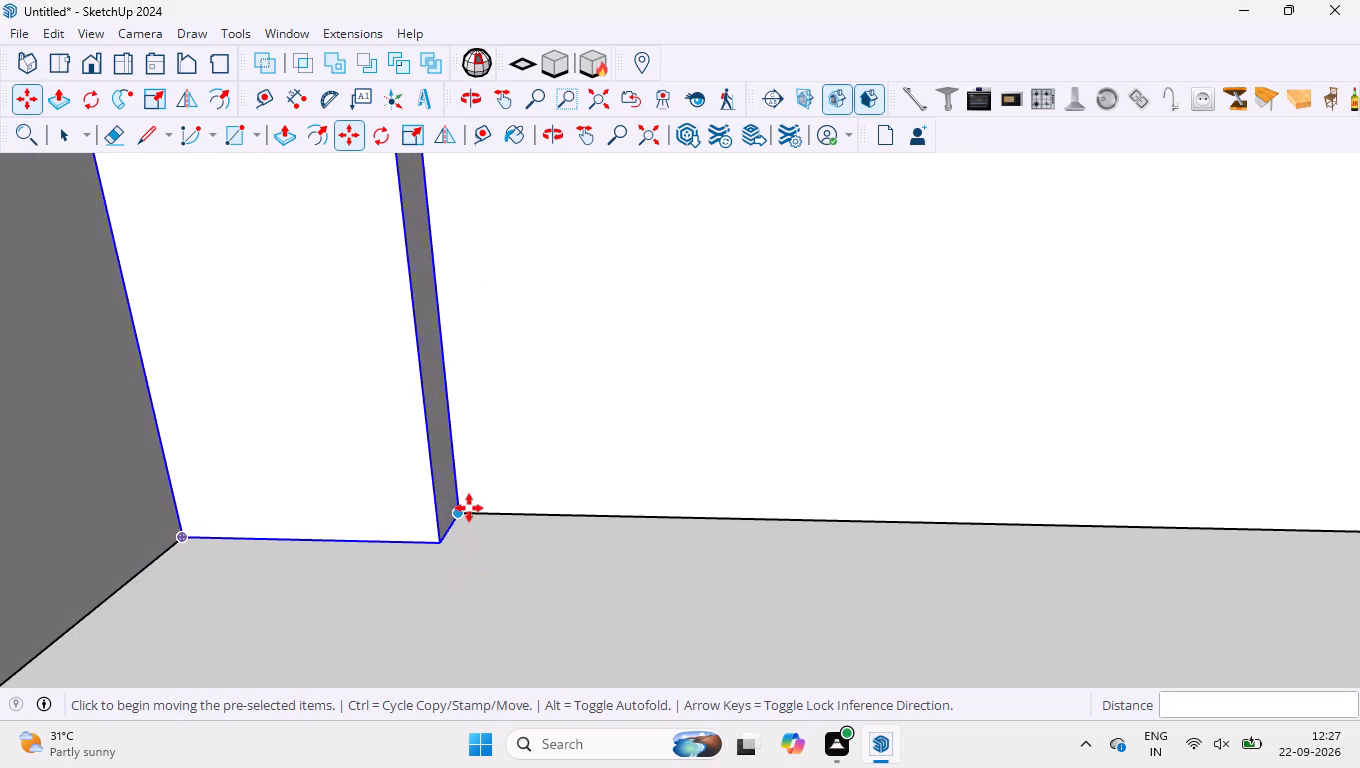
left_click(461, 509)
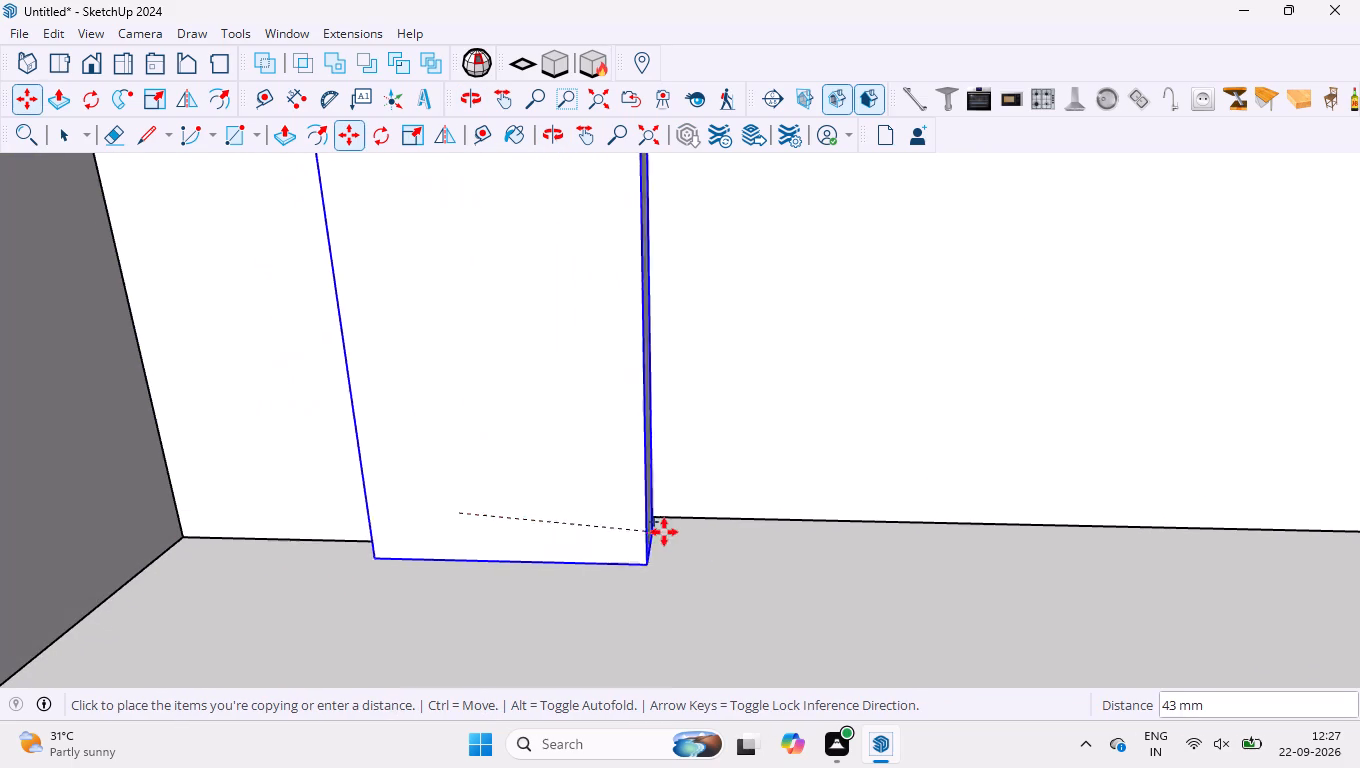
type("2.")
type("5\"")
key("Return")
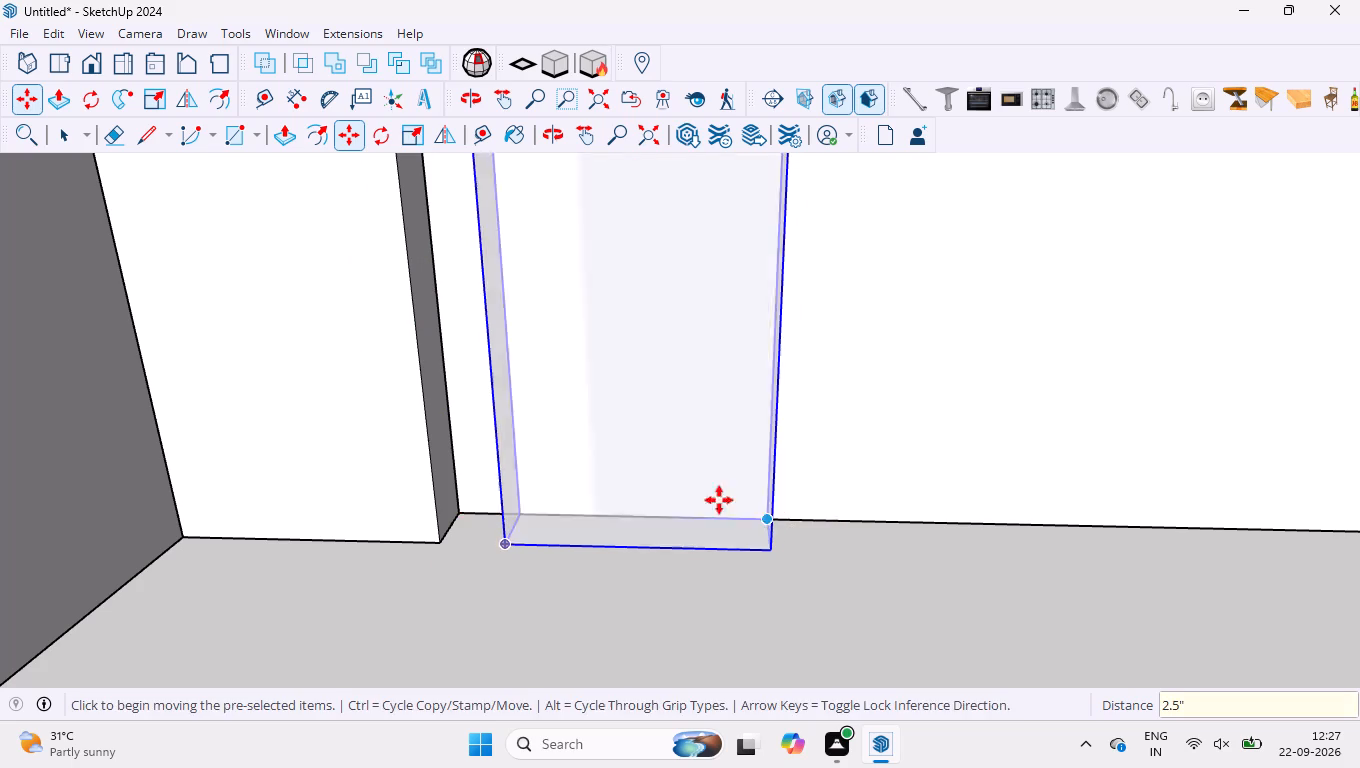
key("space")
Measure the gap between the two strips at their base with the Dimension tool, without placing the dimension.
scroll(415, 494, "up", 4)
middle_click_drag(482, 545, 563, 560)
left_click(295, 107)
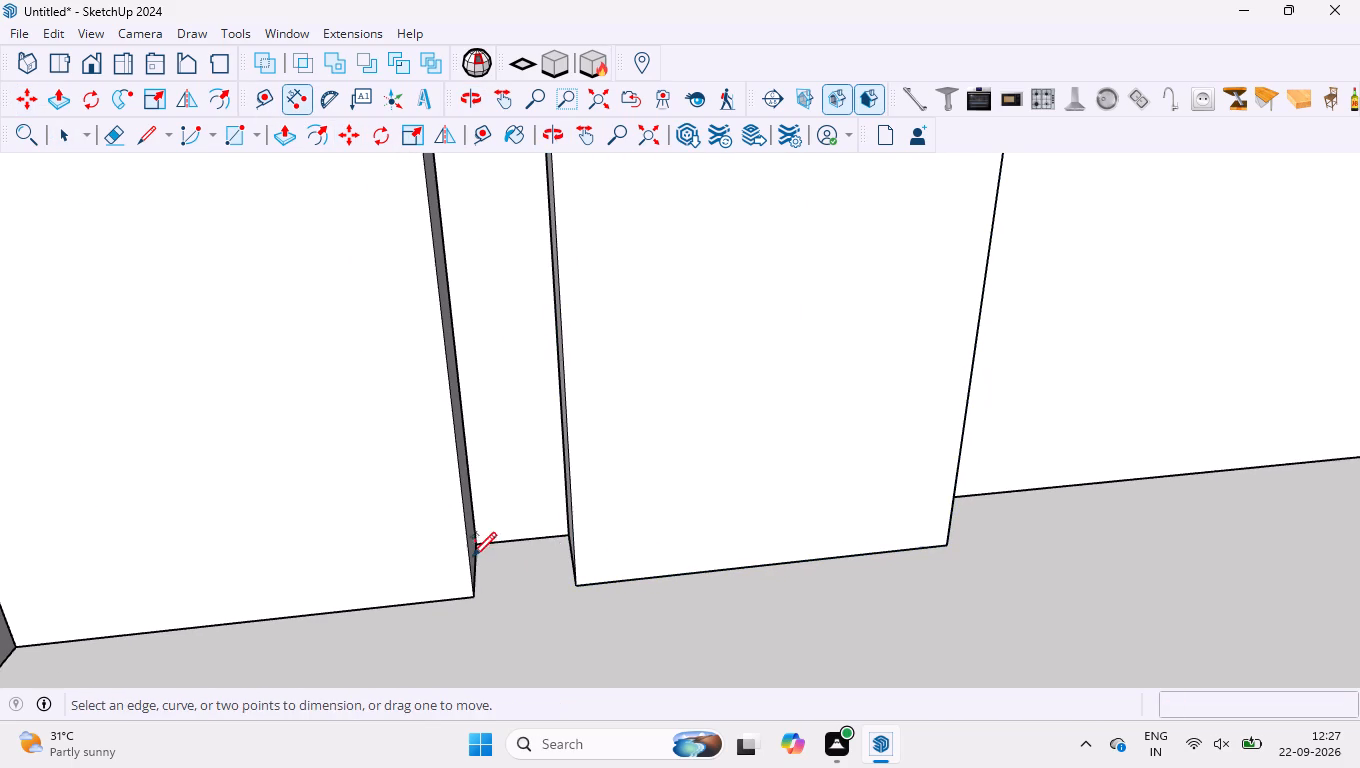
left_click(479, 542)
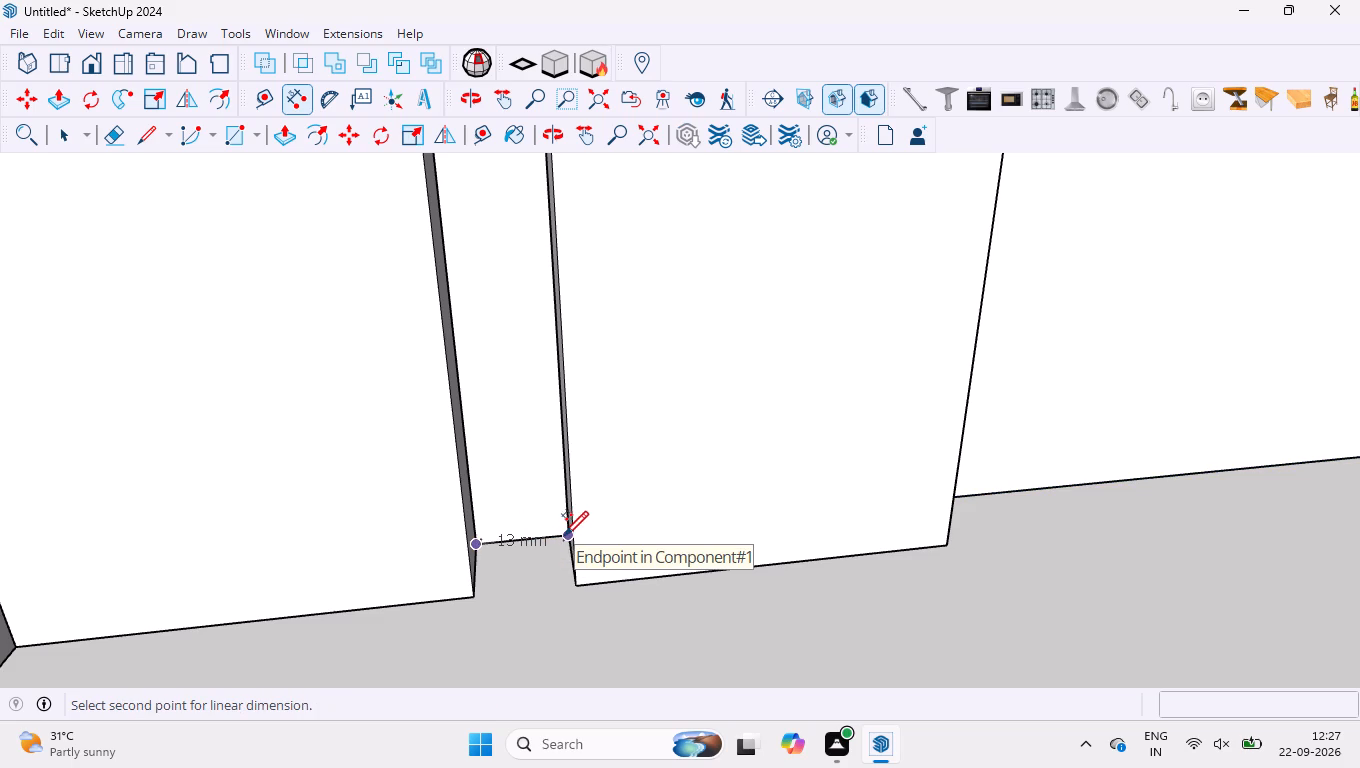
left_click(564, 534)
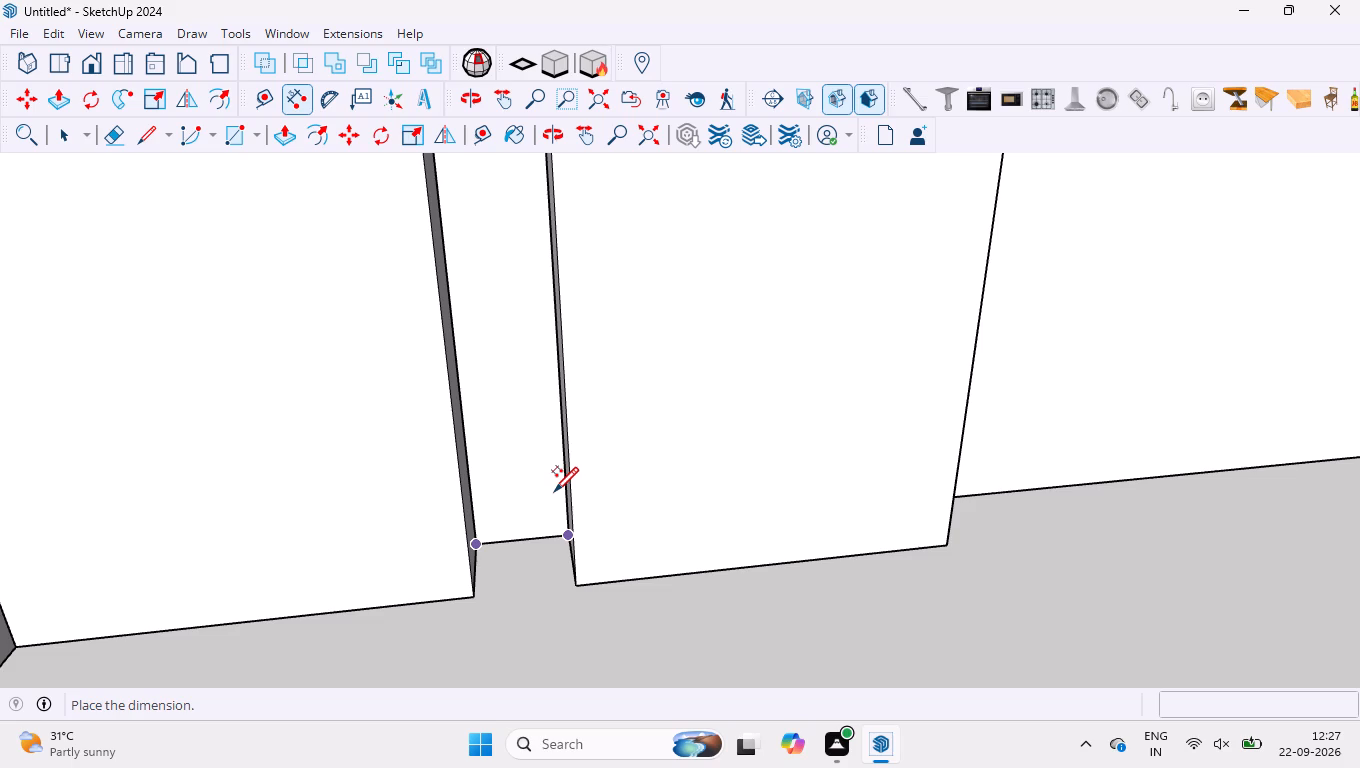
key("space")
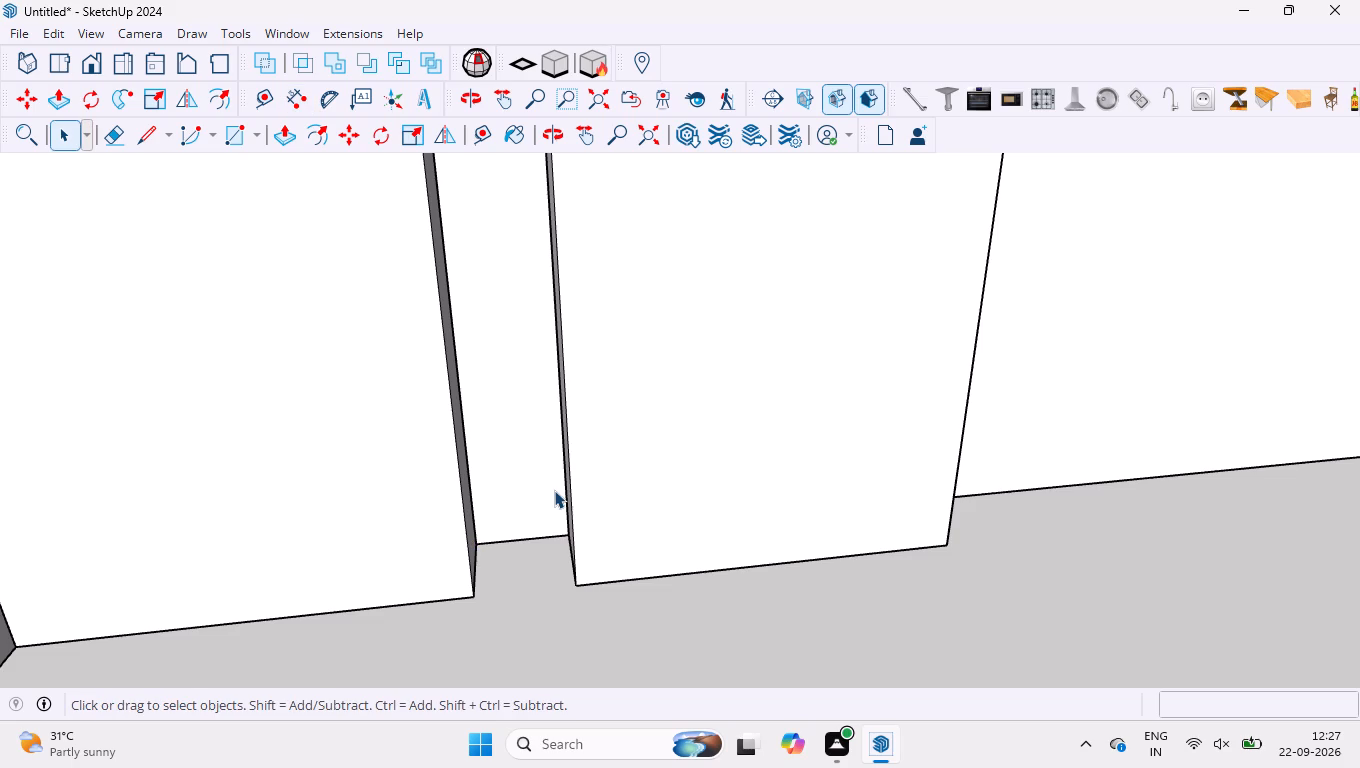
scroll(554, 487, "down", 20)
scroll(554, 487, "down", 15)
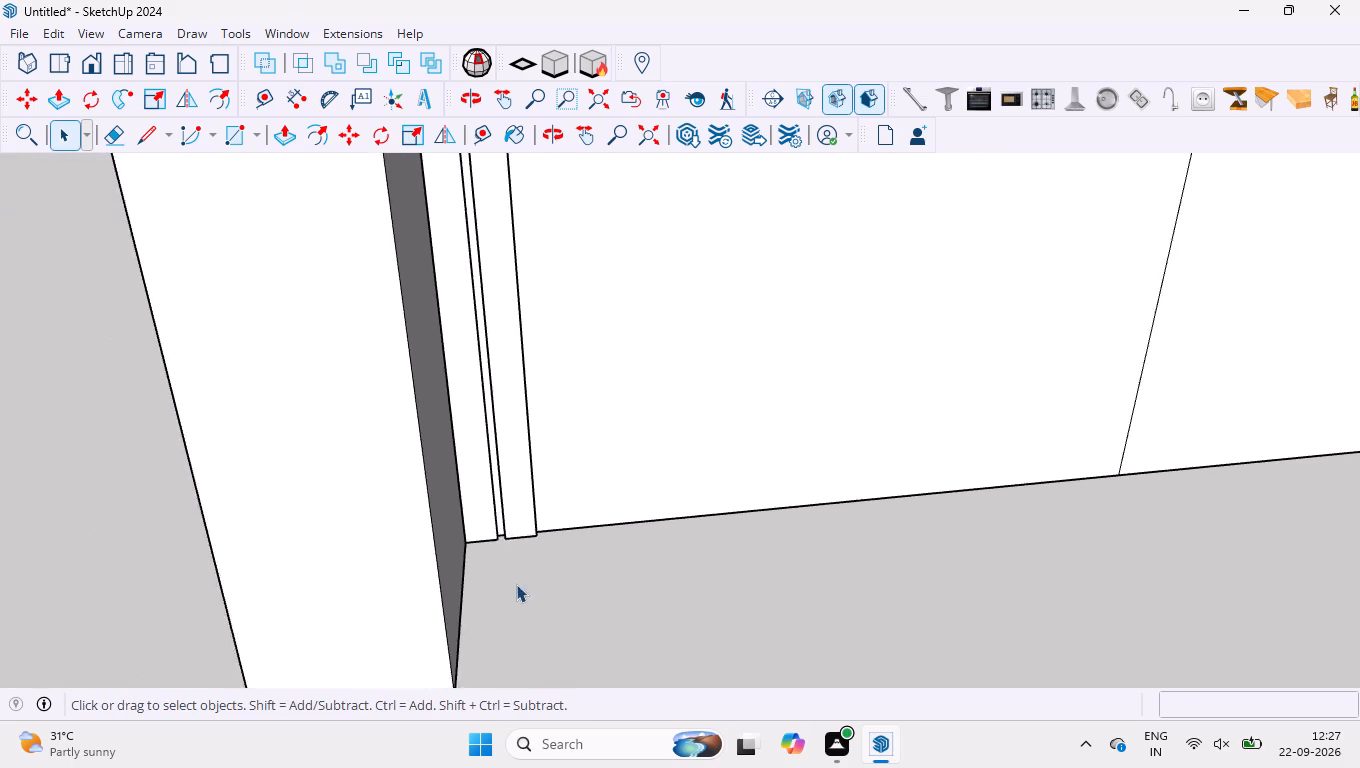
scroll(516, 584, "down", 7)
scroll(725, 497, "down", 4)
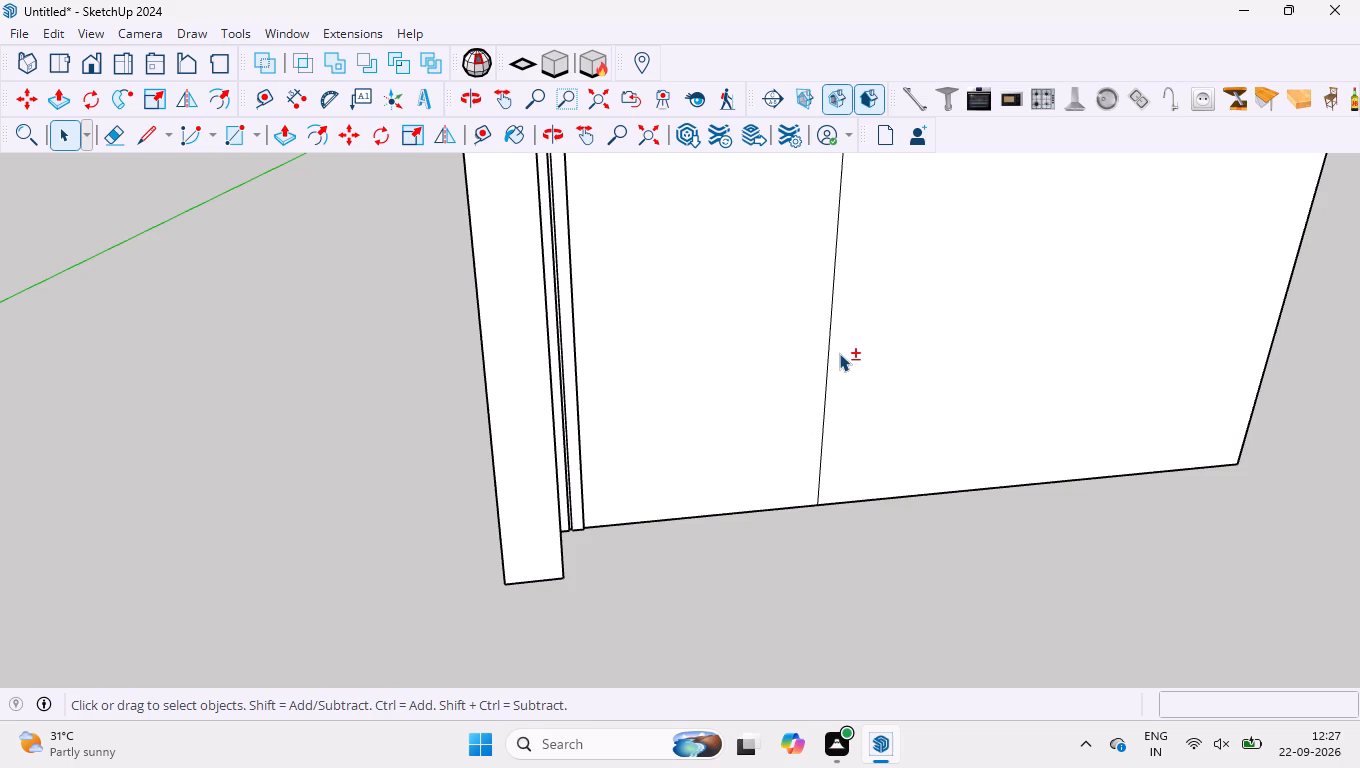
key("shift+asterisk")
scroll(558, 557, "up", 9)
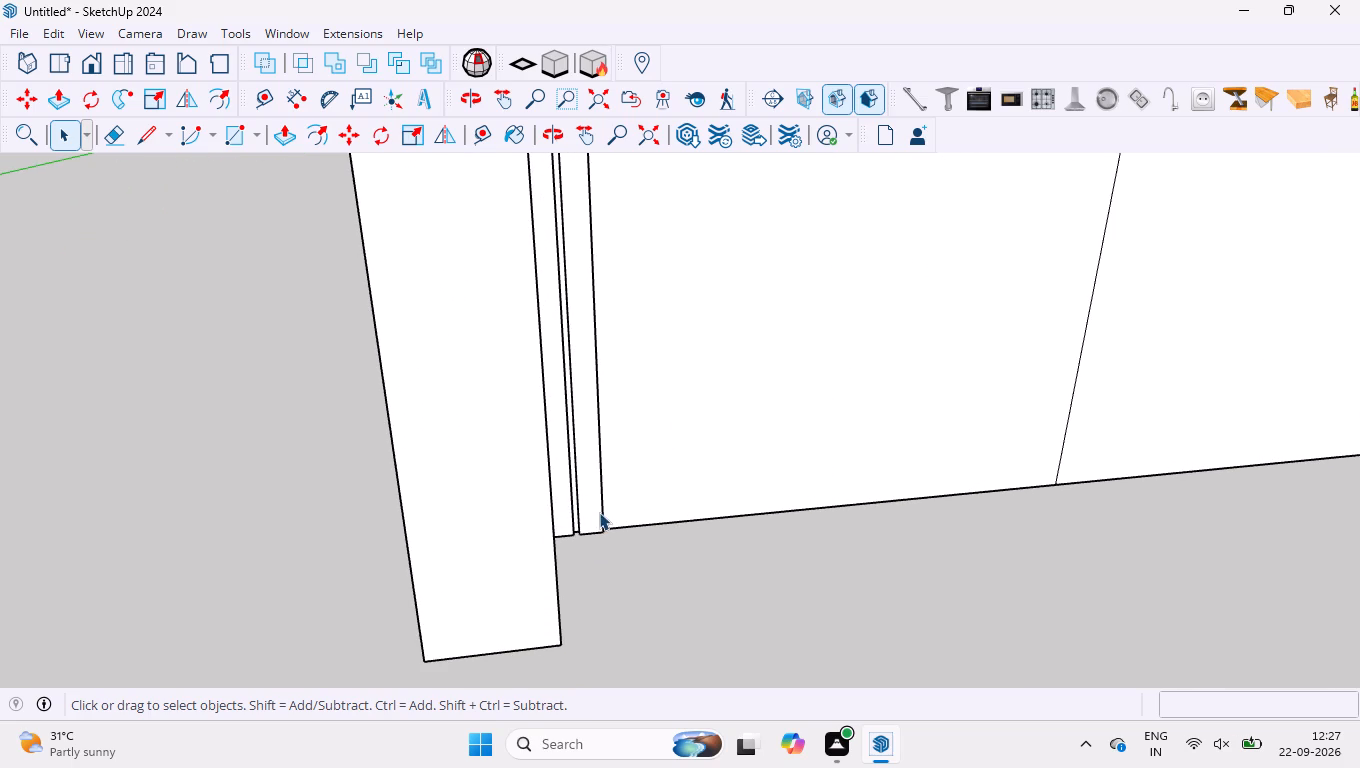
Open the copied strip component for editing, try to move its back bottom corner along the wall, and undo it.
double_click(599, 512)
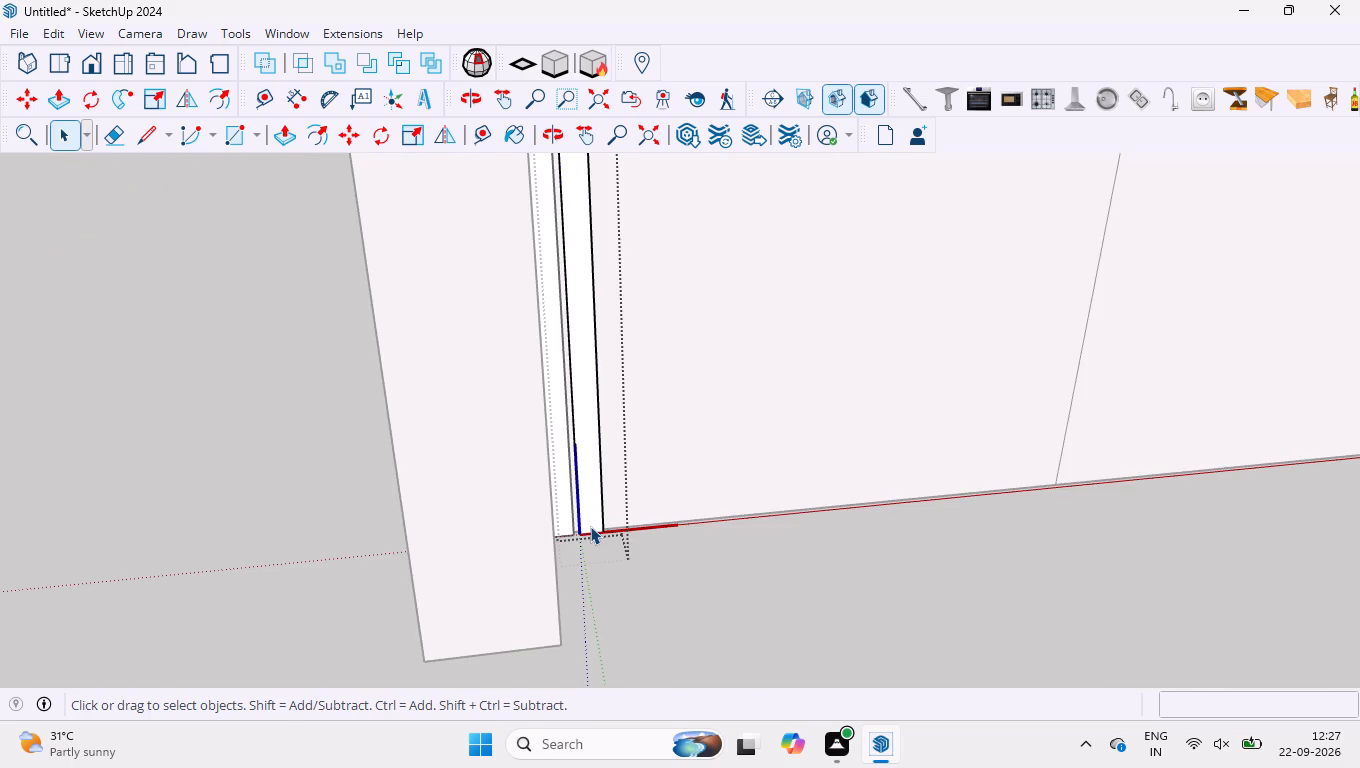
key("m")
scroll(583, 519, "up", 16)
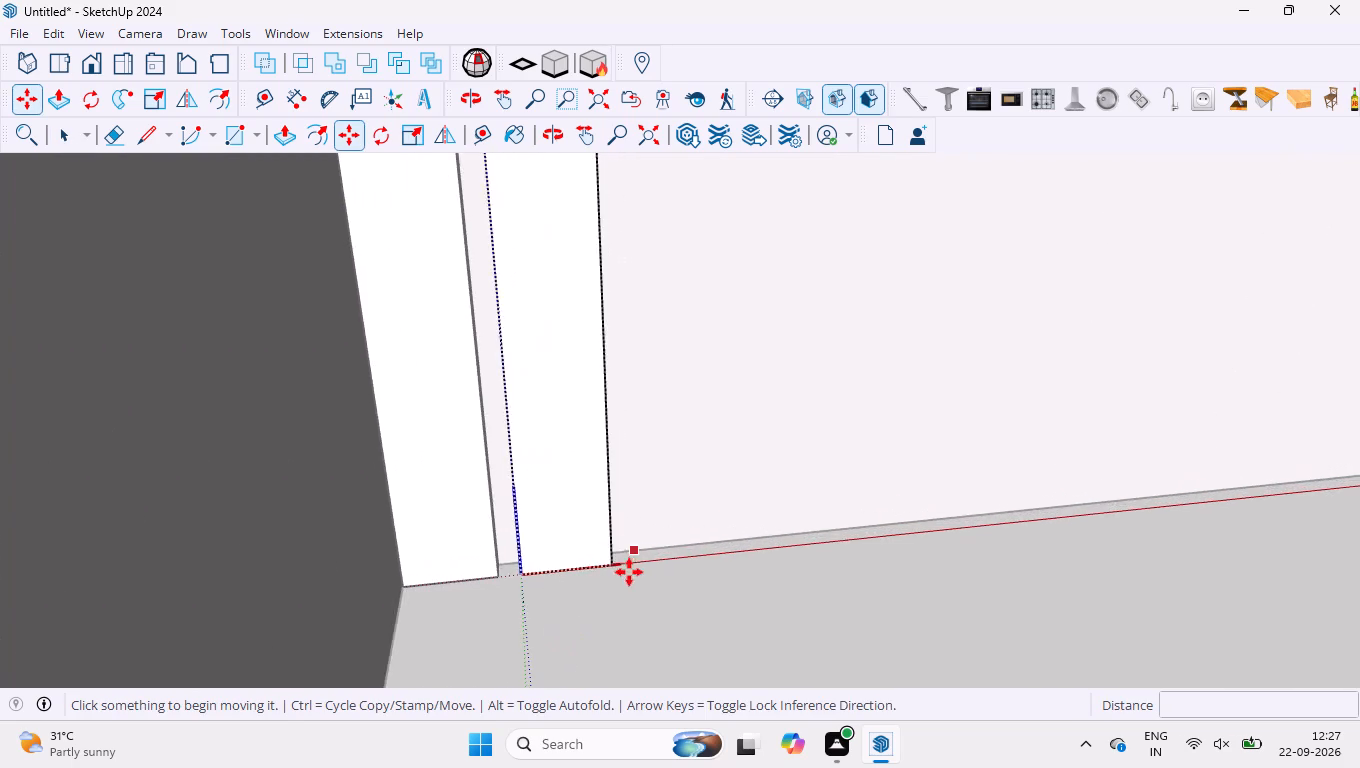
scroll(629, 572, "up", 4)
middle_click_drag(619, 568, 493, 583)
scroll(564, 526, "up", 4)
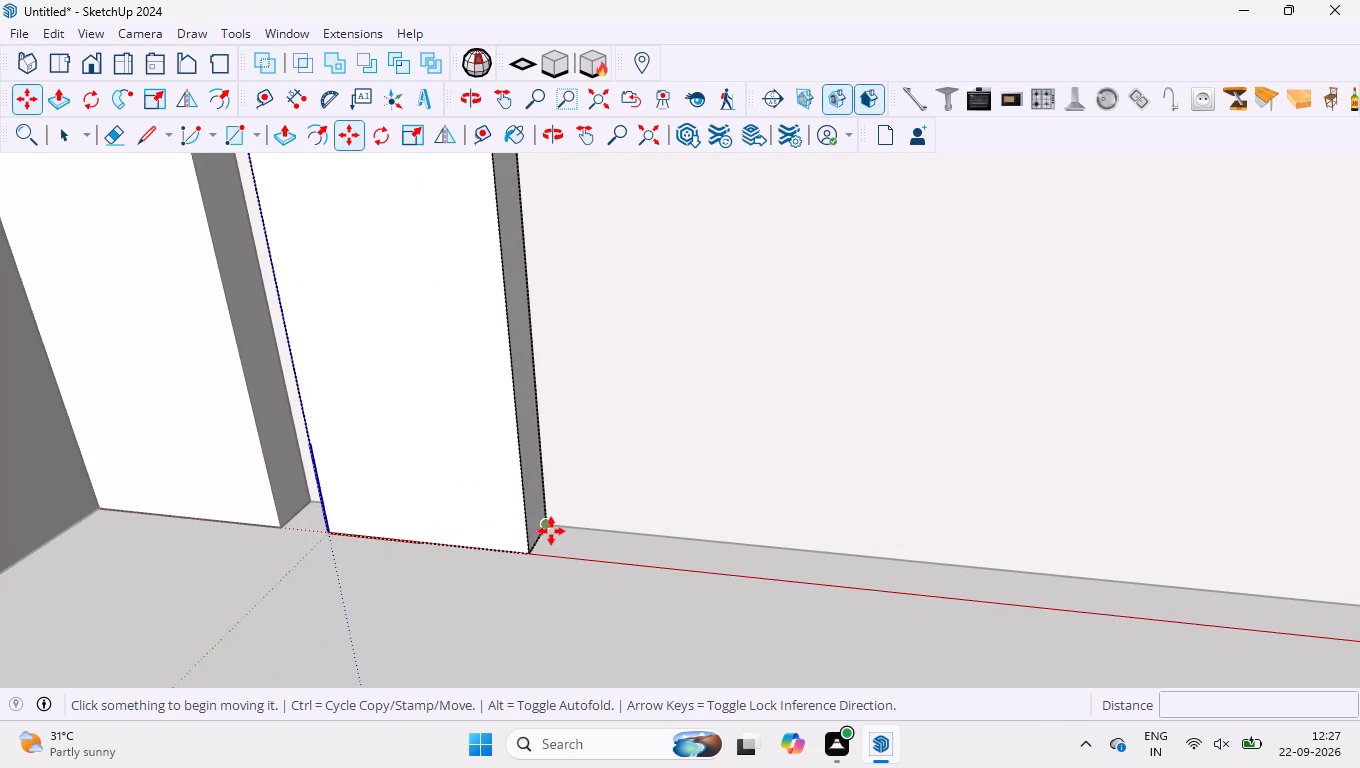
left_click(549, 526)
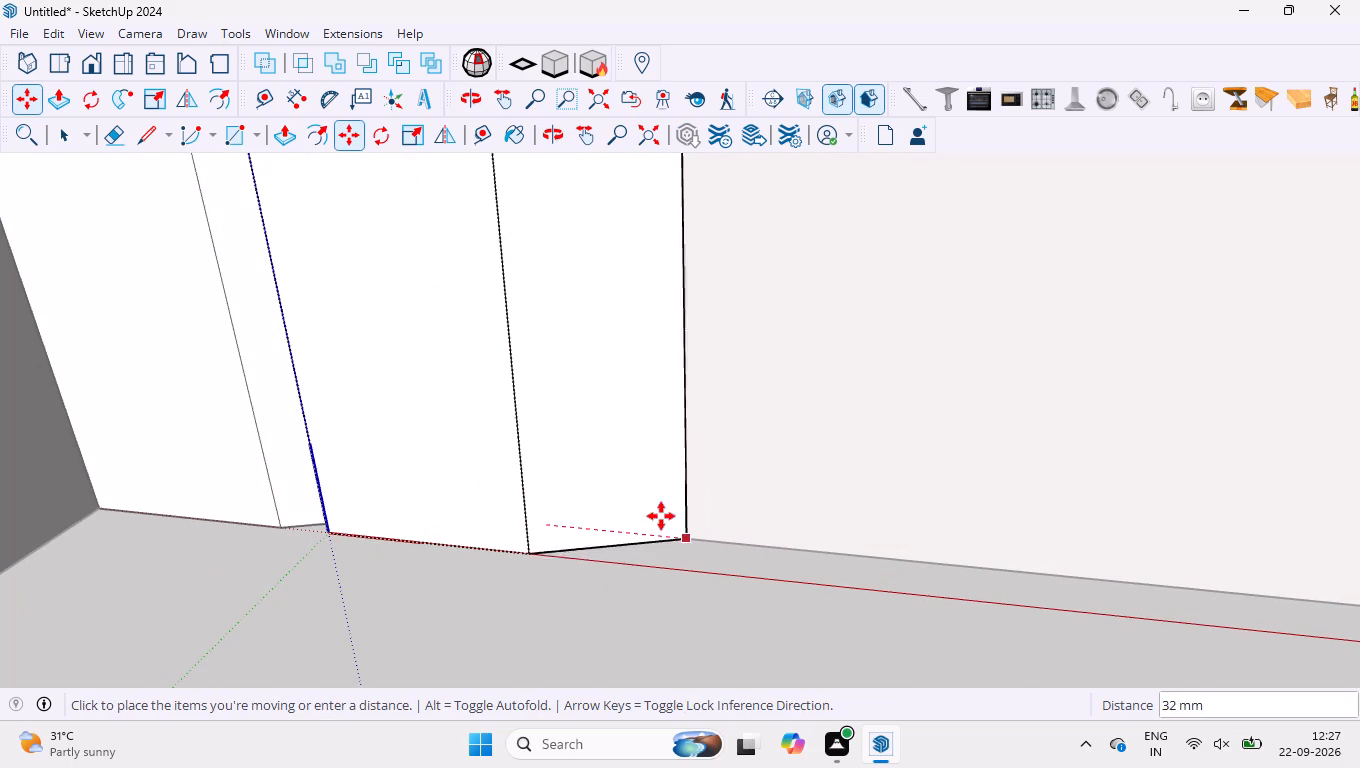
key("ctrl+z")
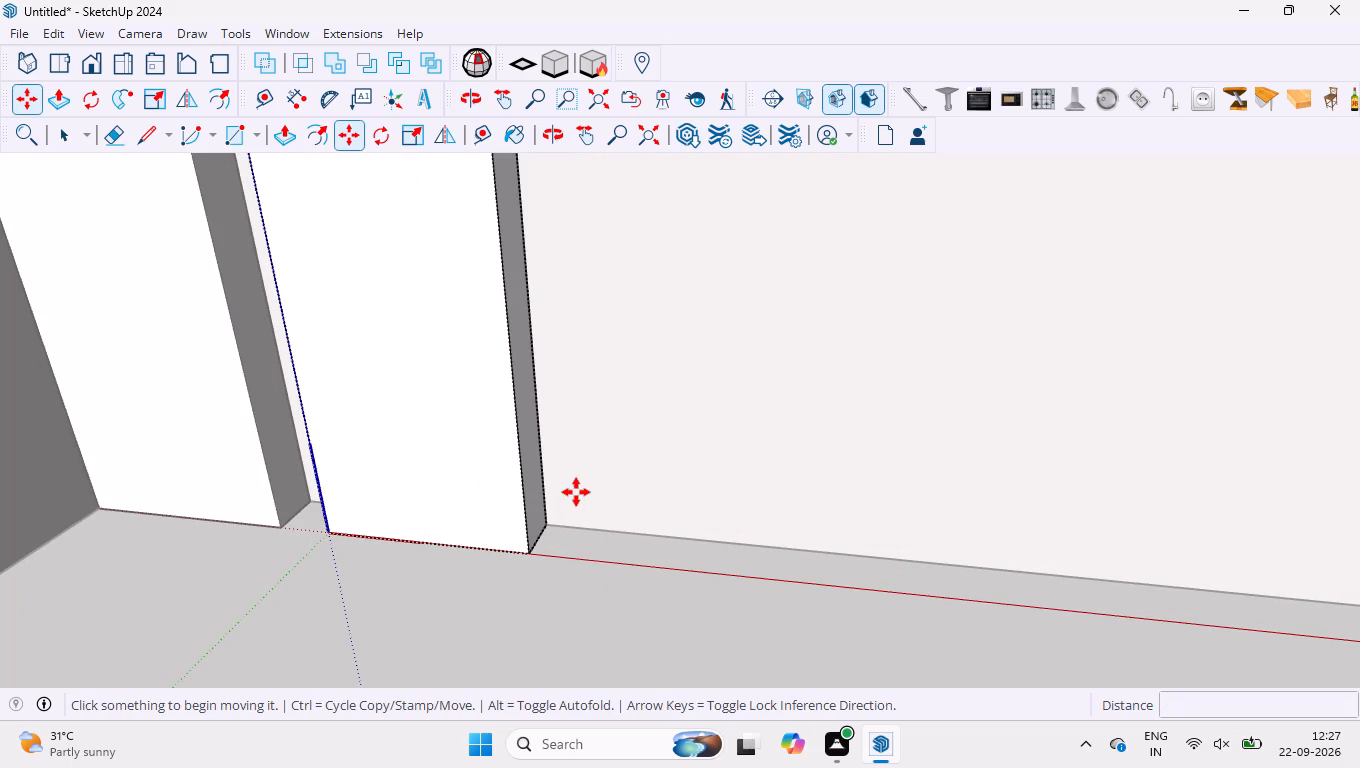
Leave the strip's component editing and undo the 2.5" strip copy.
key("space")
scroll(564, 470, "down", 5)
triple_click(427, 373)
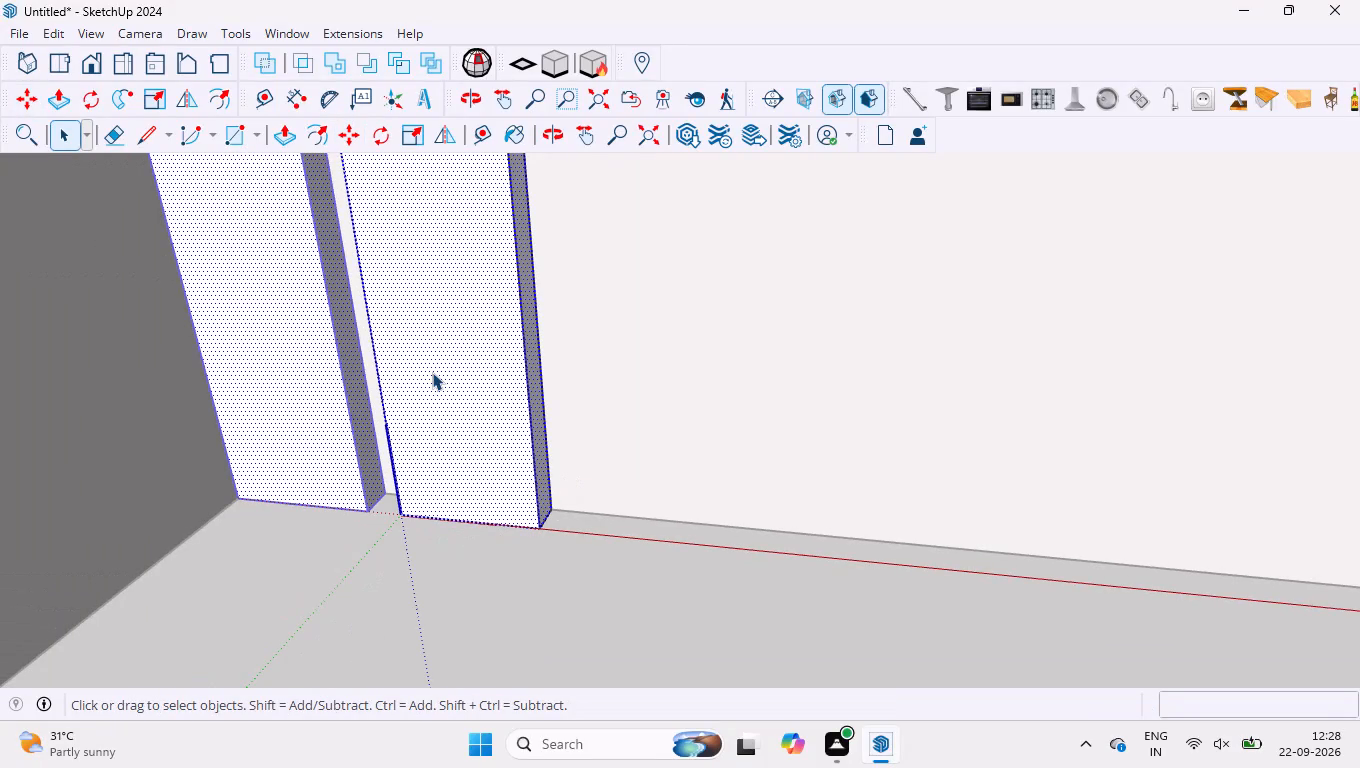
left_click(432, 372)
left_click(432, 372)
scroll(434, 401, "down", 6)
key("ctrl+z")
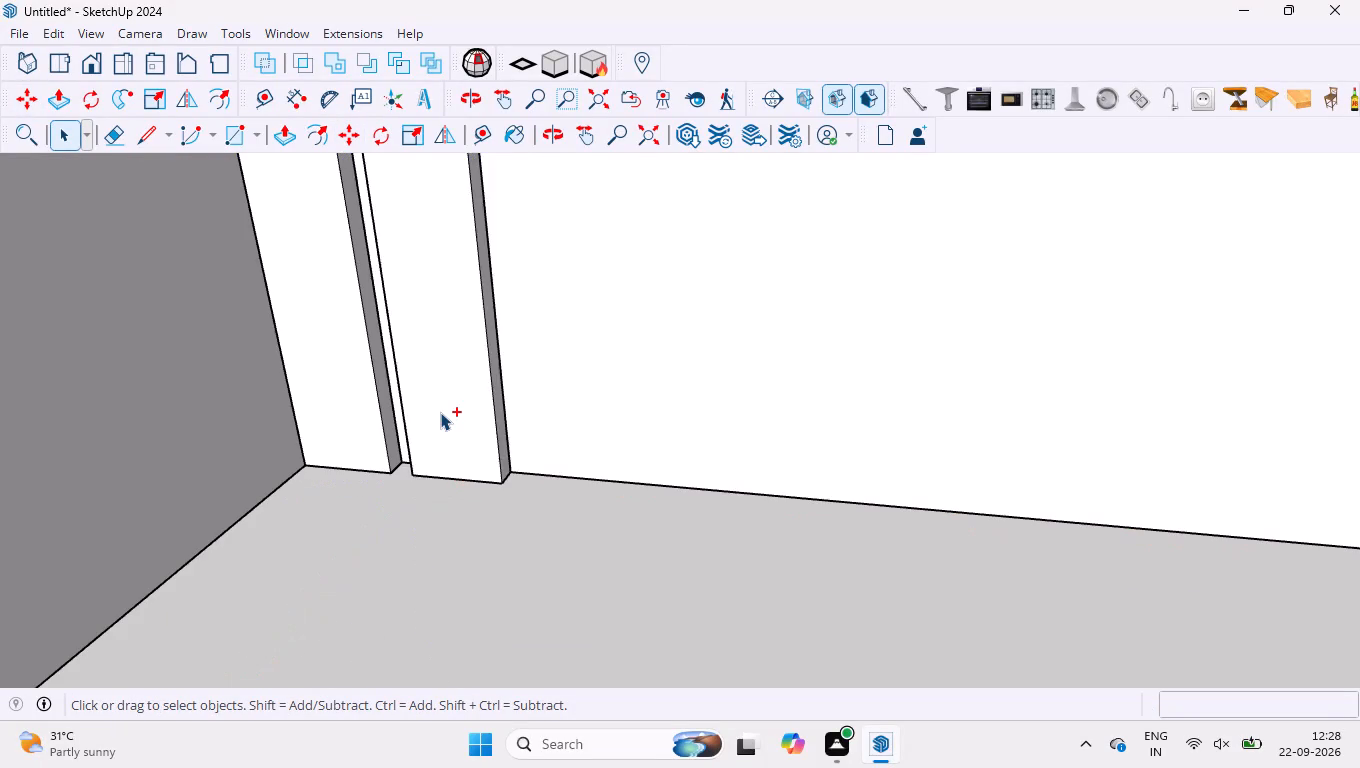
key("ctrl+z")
Inside the corner strip component, copy all of the strip's geometry 2.5" along the wall, away from the end block.
double_click(382, 392)
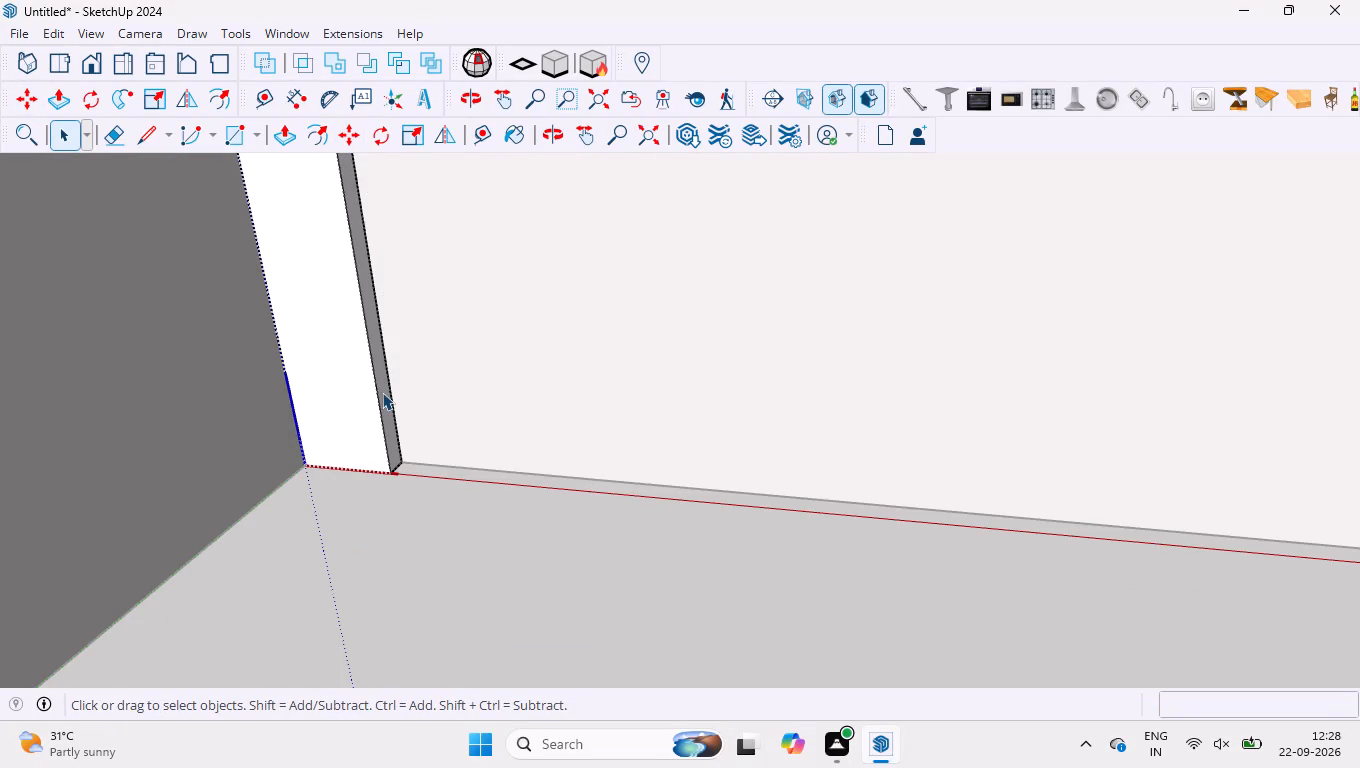
left_click(382, 392)
triple_click(369, 386)
left_click(369, 386)
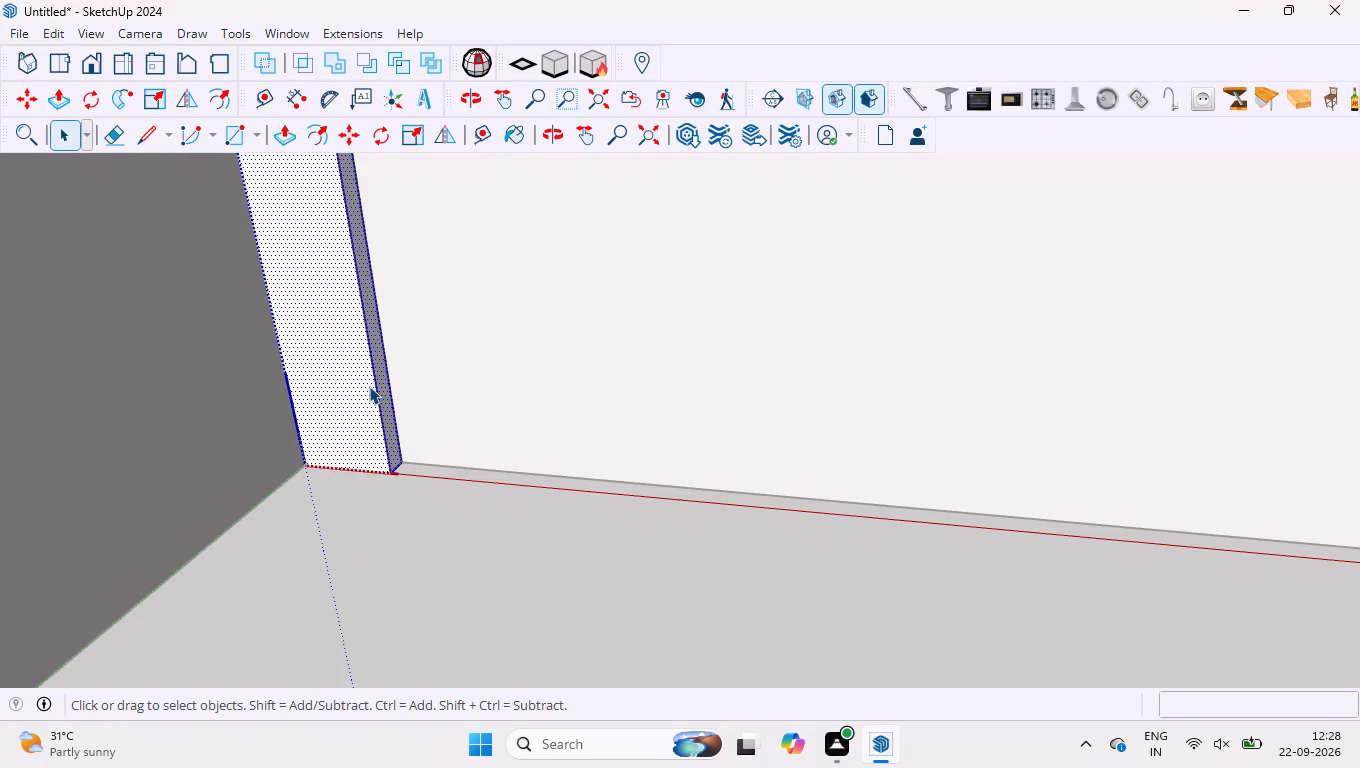
key("m")
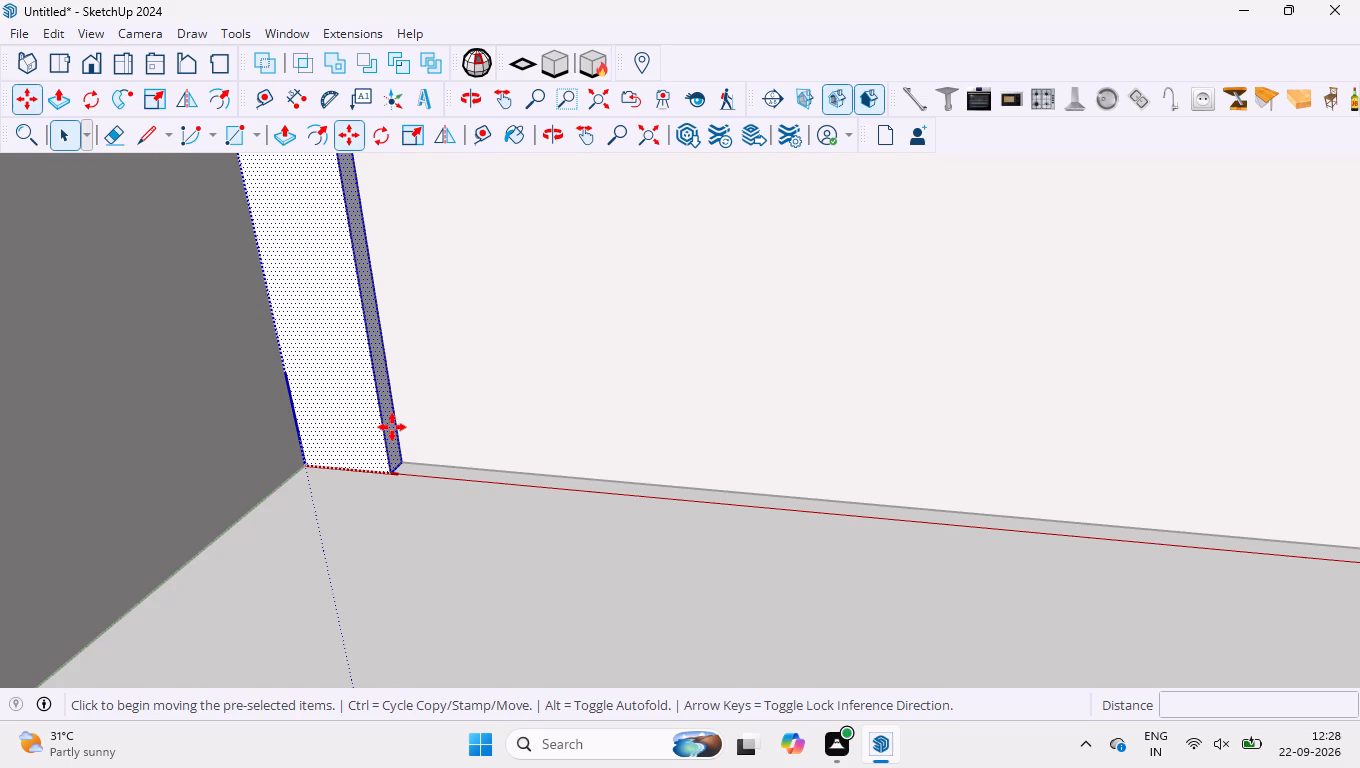
left_click(398, 457)
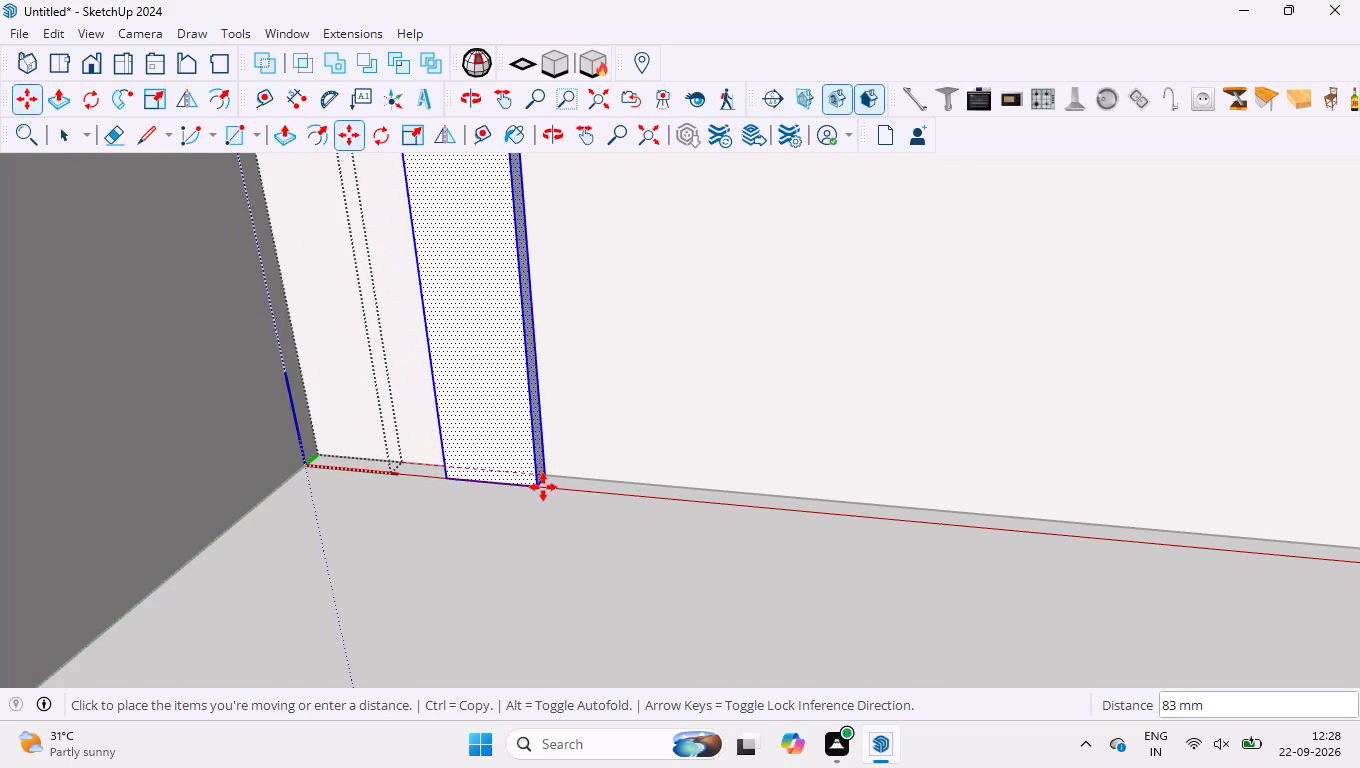
type("2.5")
key("shift+quotedbl")
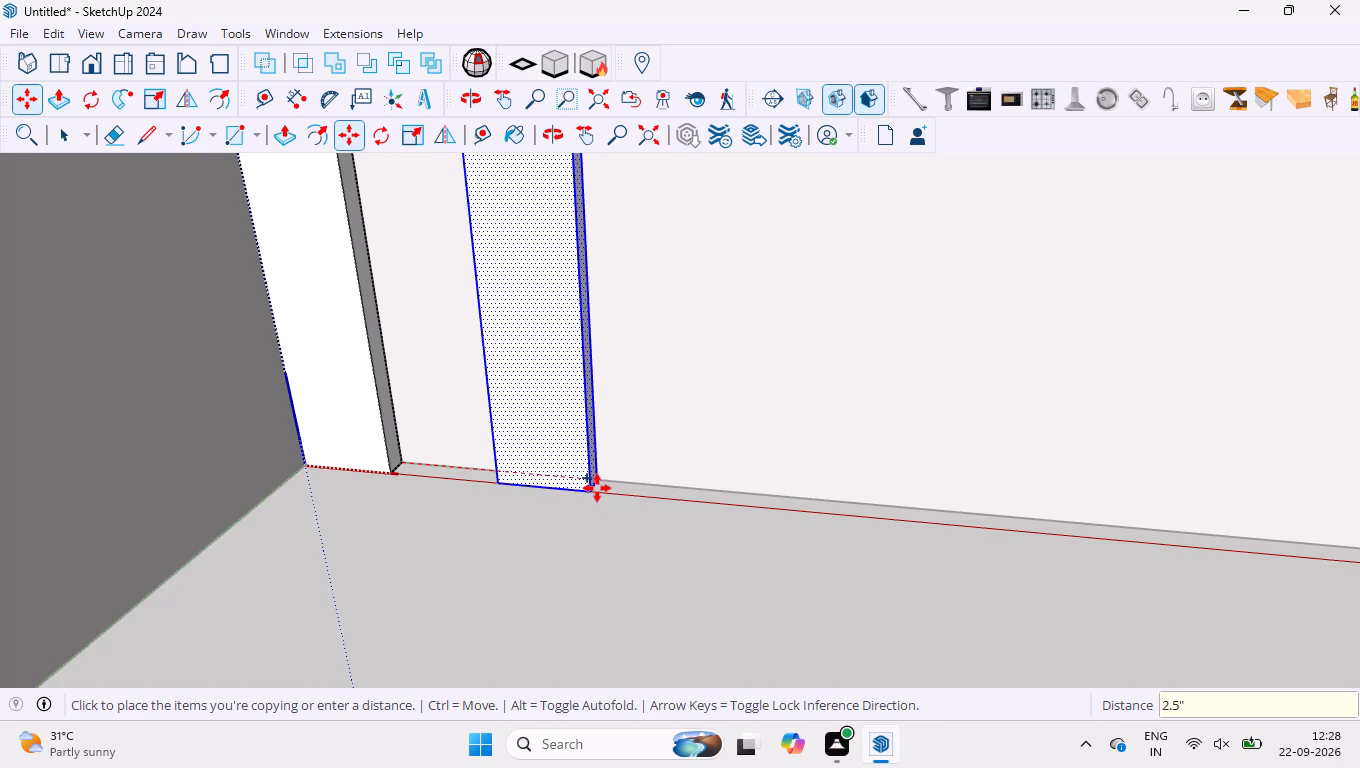
key("Return")
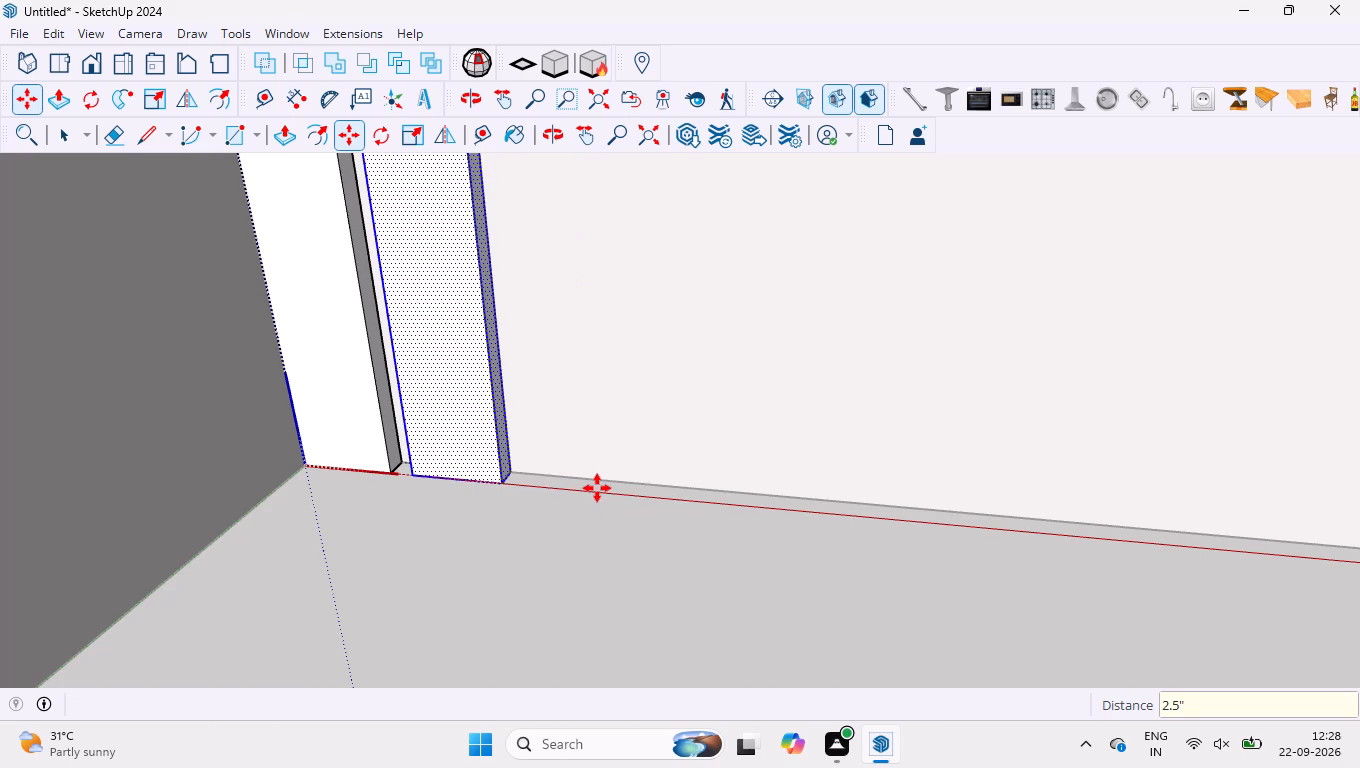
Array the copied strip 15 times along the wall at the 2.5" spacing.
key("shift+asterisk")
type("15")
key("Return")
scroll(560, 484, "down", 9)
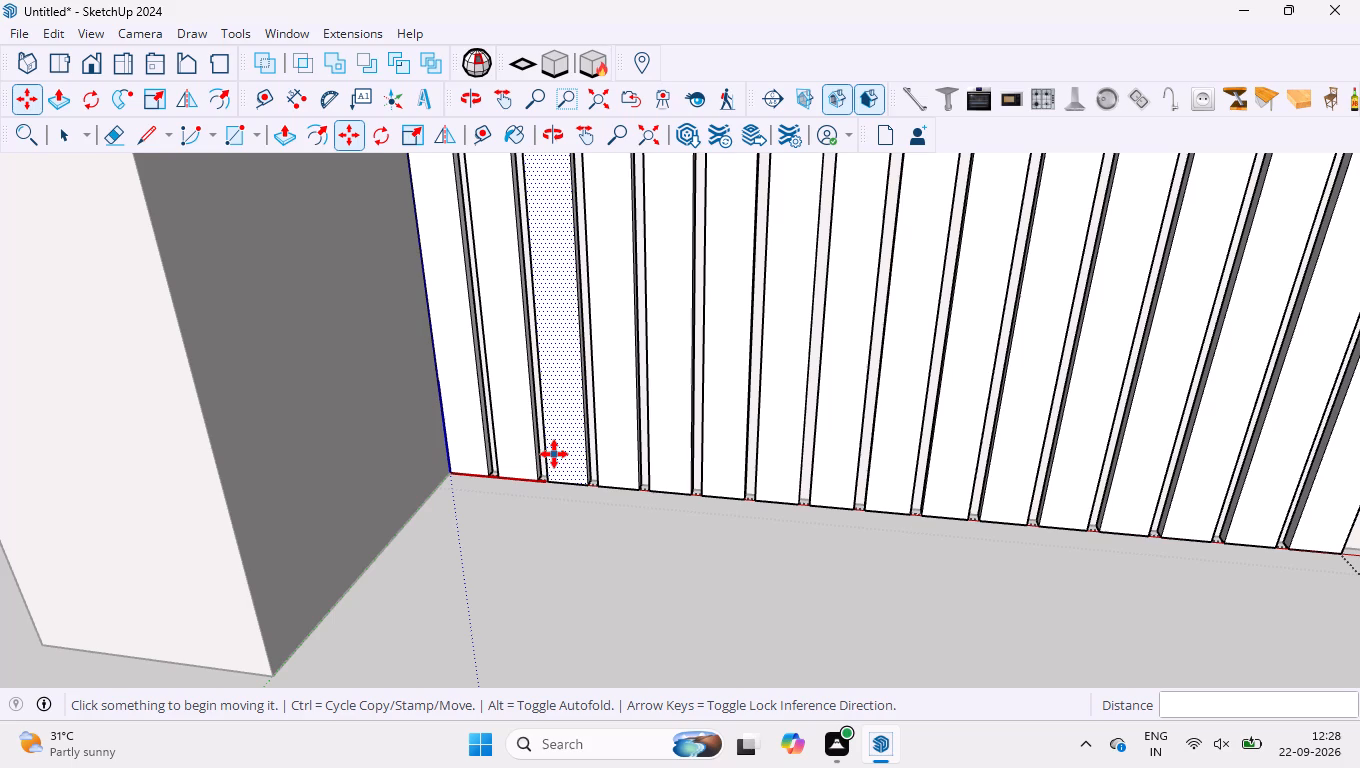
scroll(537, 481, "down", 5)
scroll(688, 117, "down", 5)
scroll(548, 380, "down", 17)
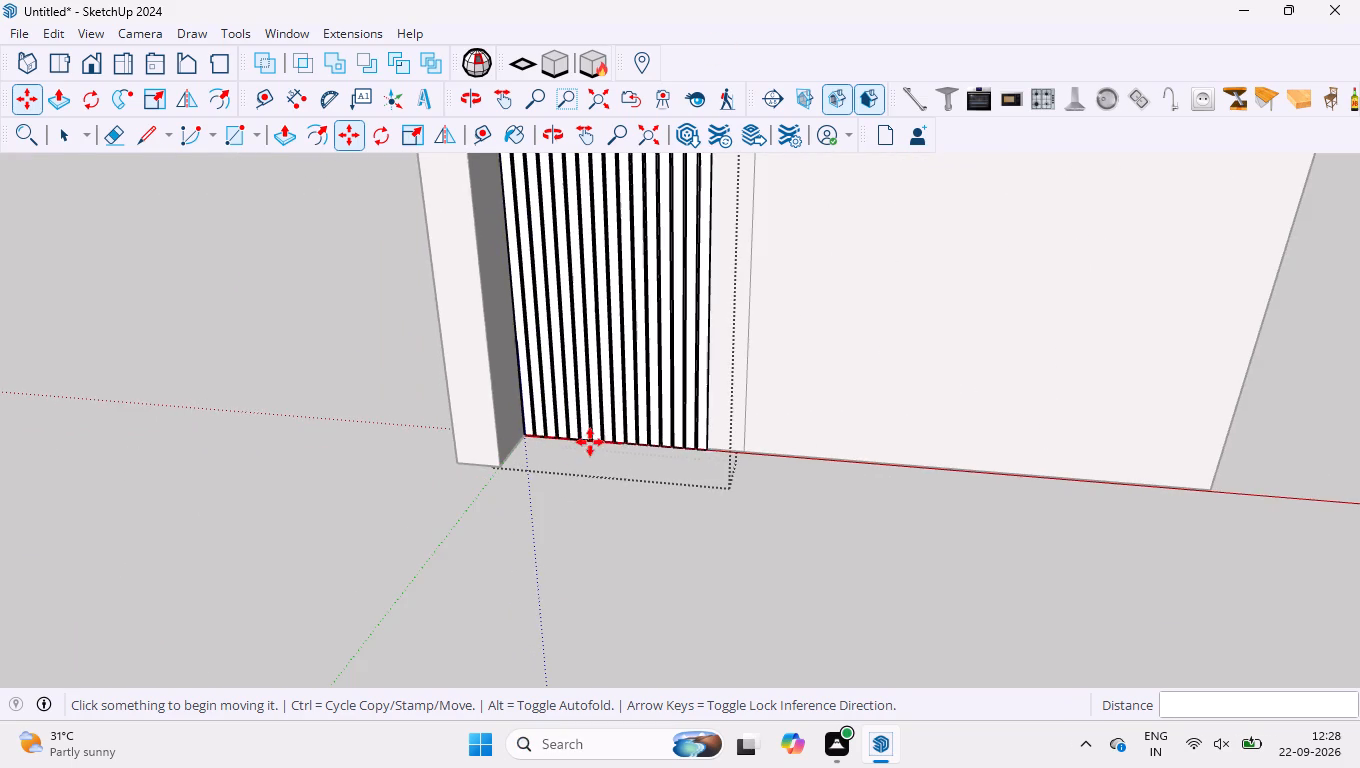
Set the strip array to 18 copies and leave the strip component's editing.
scroll(754, 404, "up", 15)
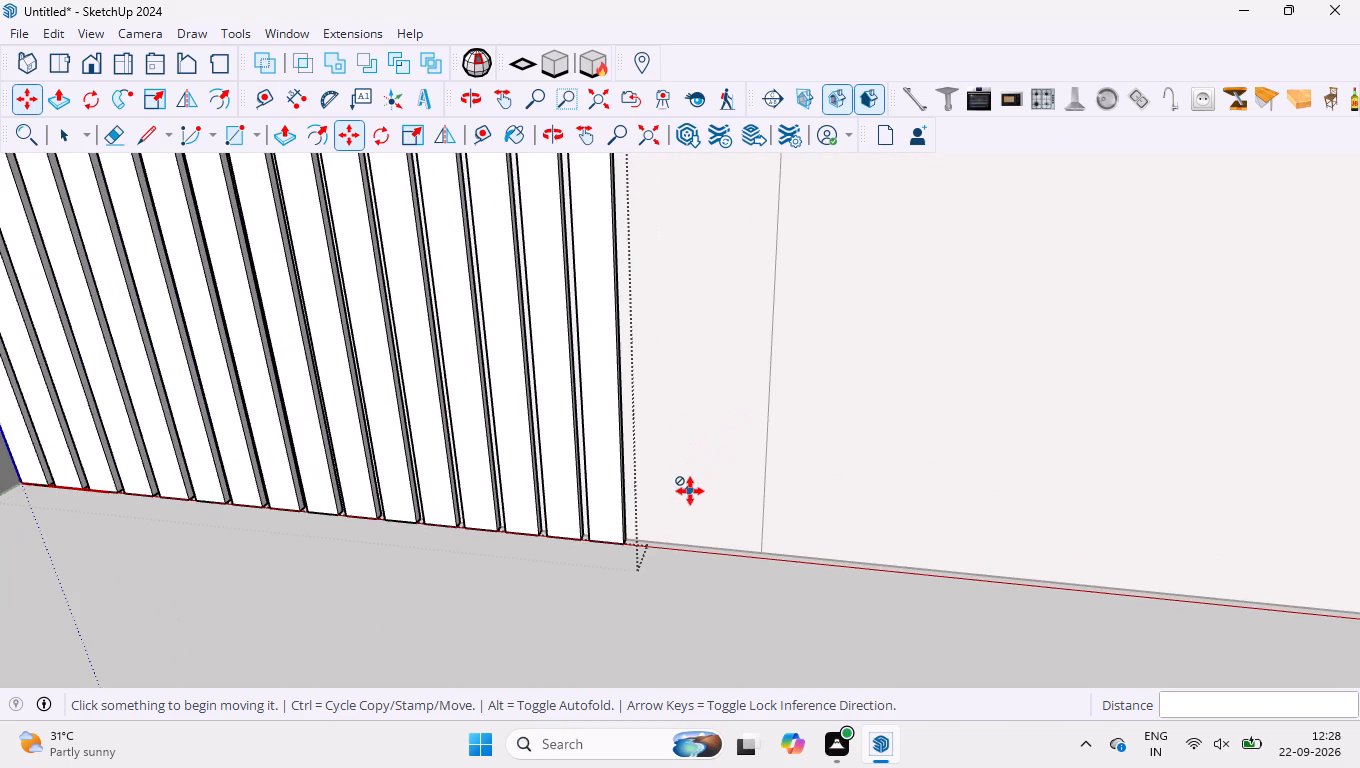
key("shift+asterisk")
key("1")
key("8")
key("Return")
key("space")
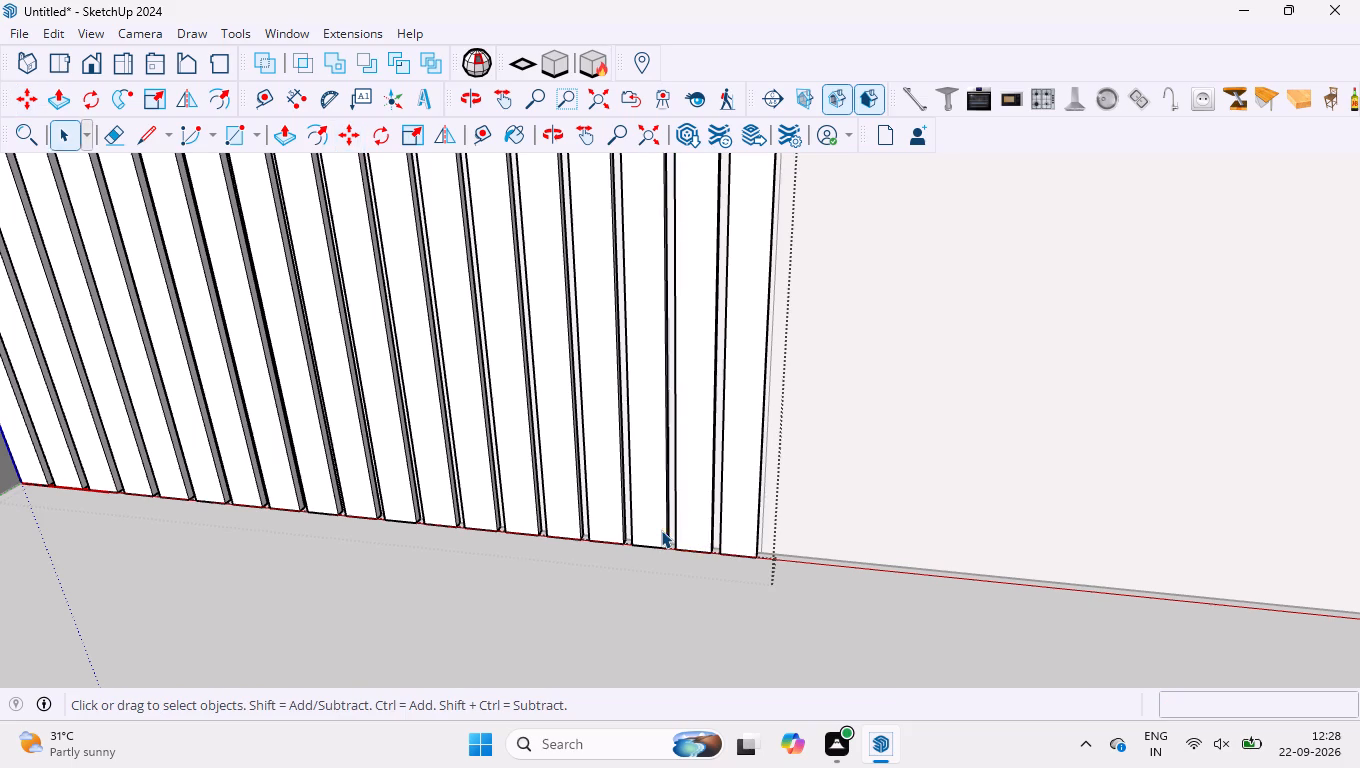
scroll(661, 530, "down", 4)
left_click(703, 593)
Measure the gap between the last strip and the vertical line on the wall with the Dimension tool, without placing the dimension.
scroll(726, 540, "up", 14)
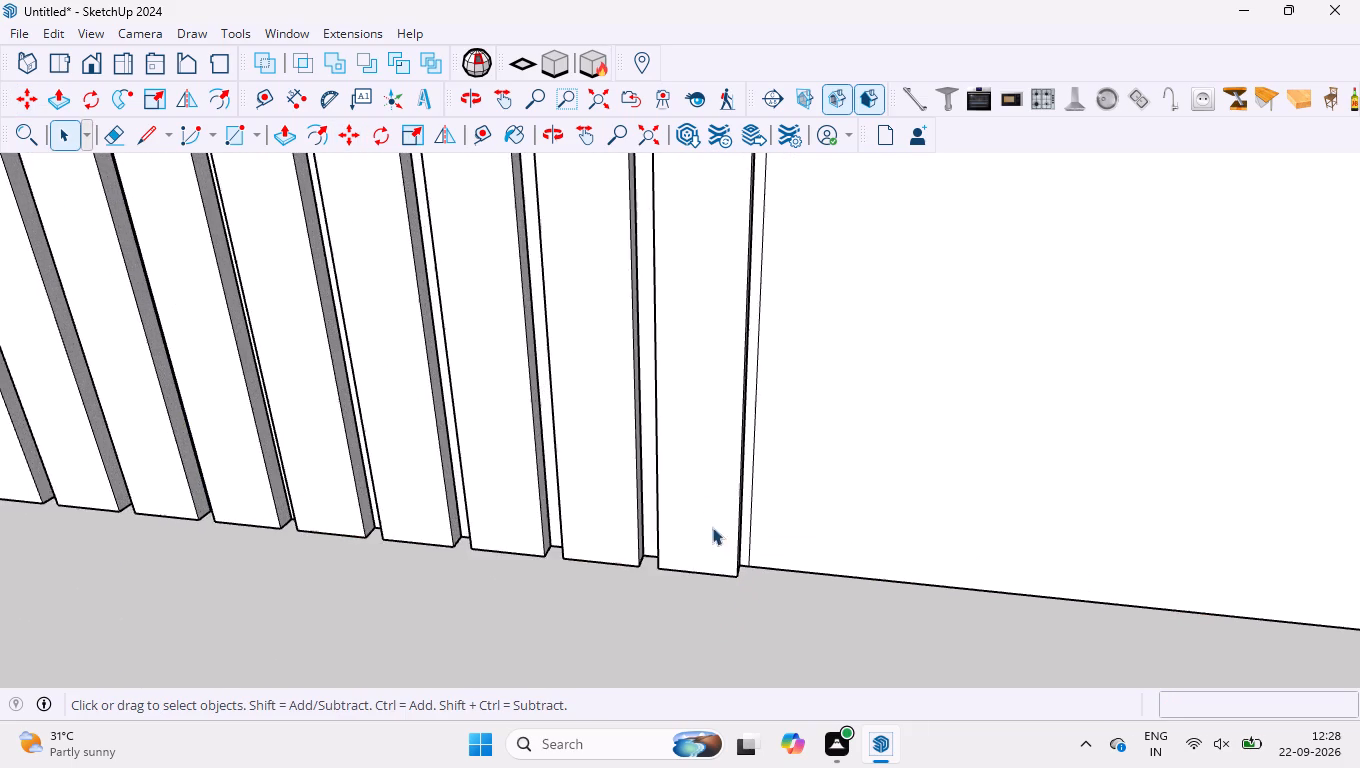
scroll(712, 527, "up", 20)
scroll(712, 527, "up", 2)
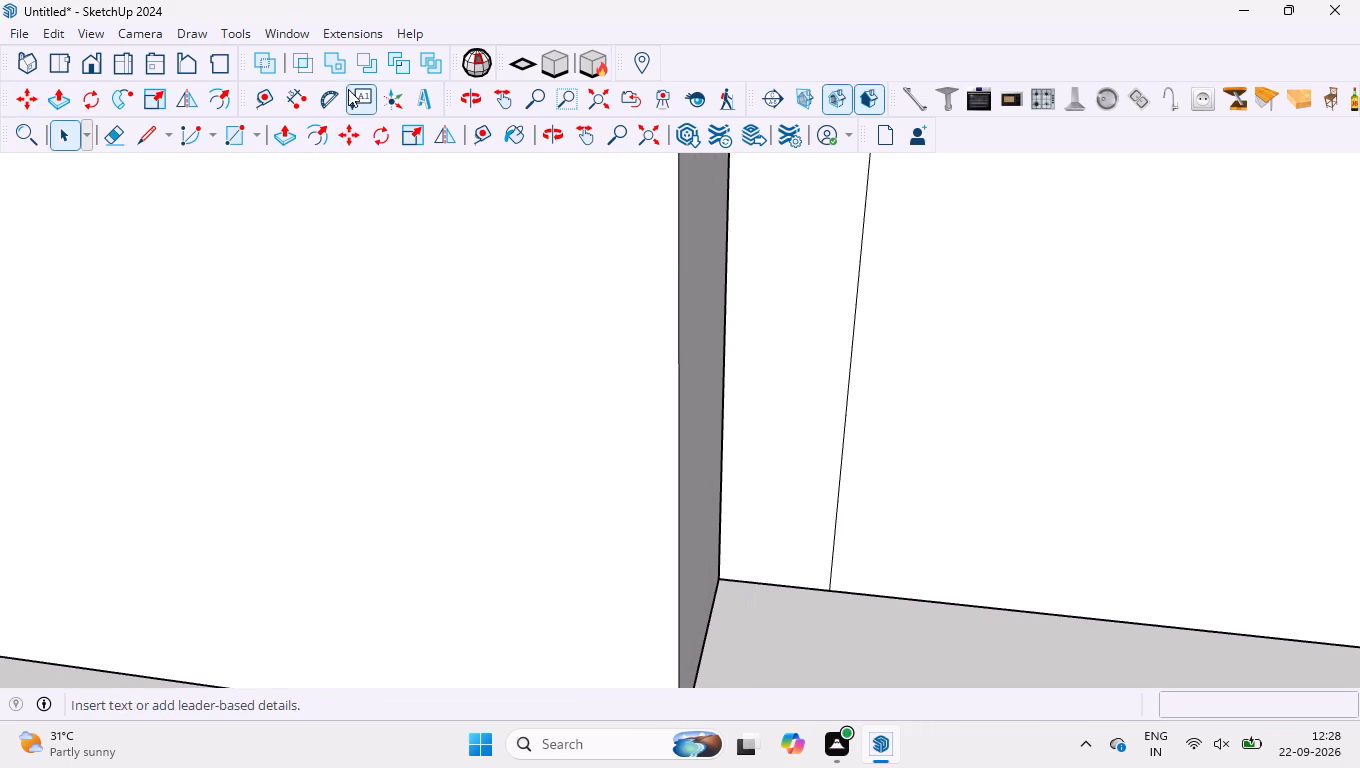
left_click(294, 100)
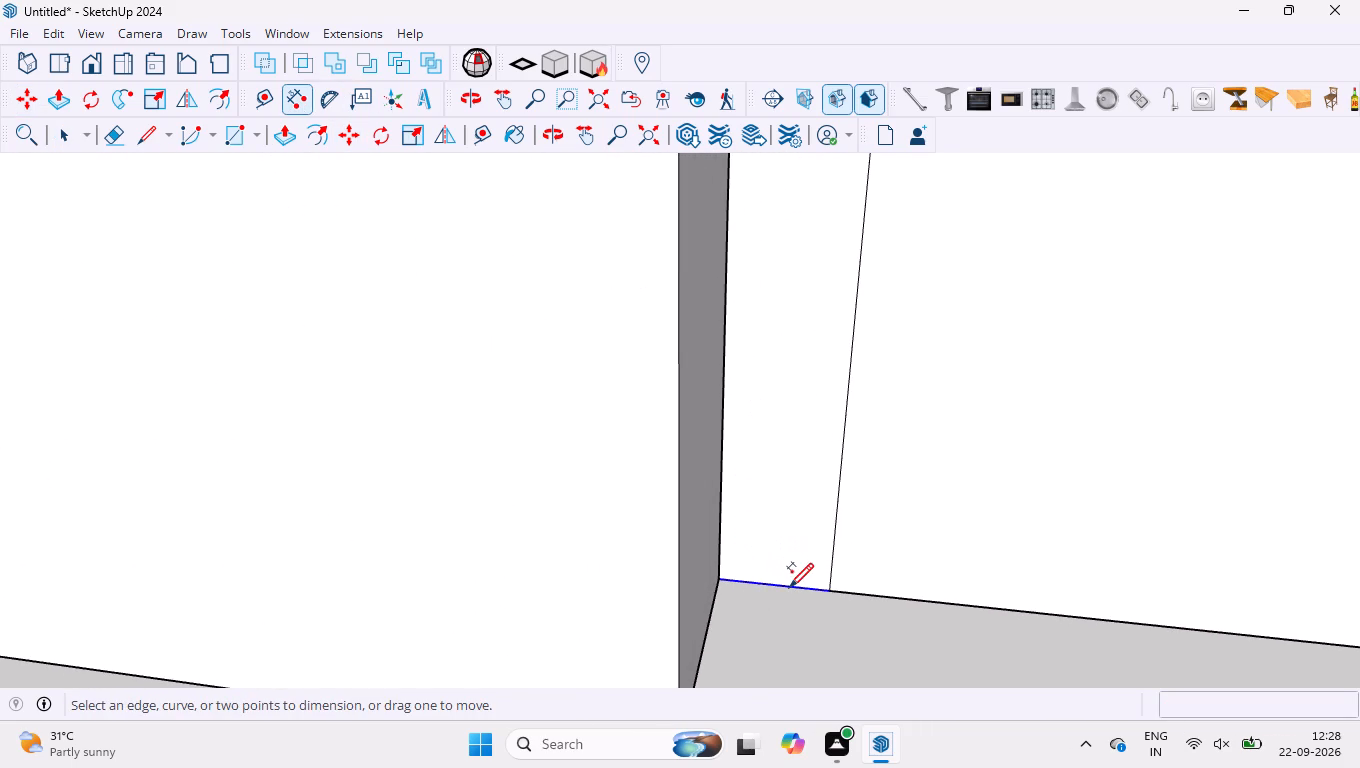
left_click(789, 586)
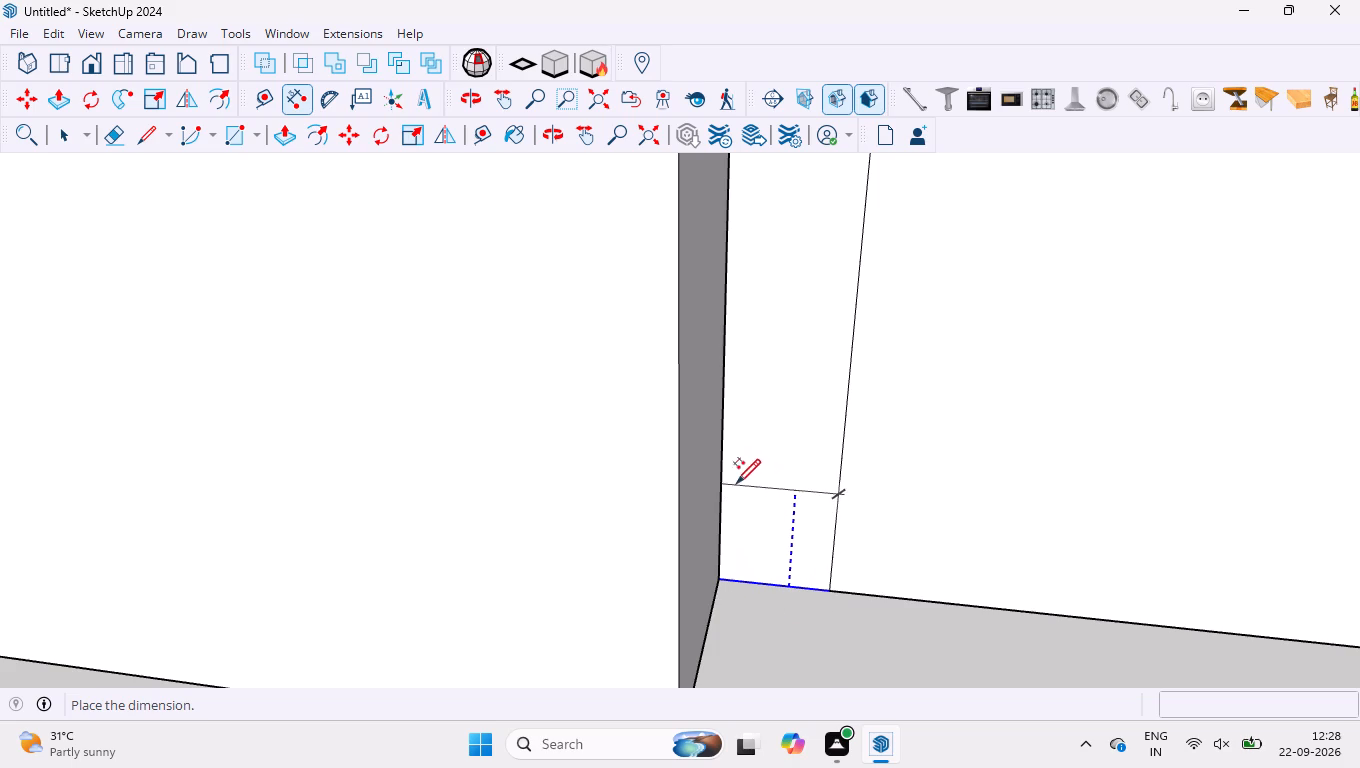
key("space")
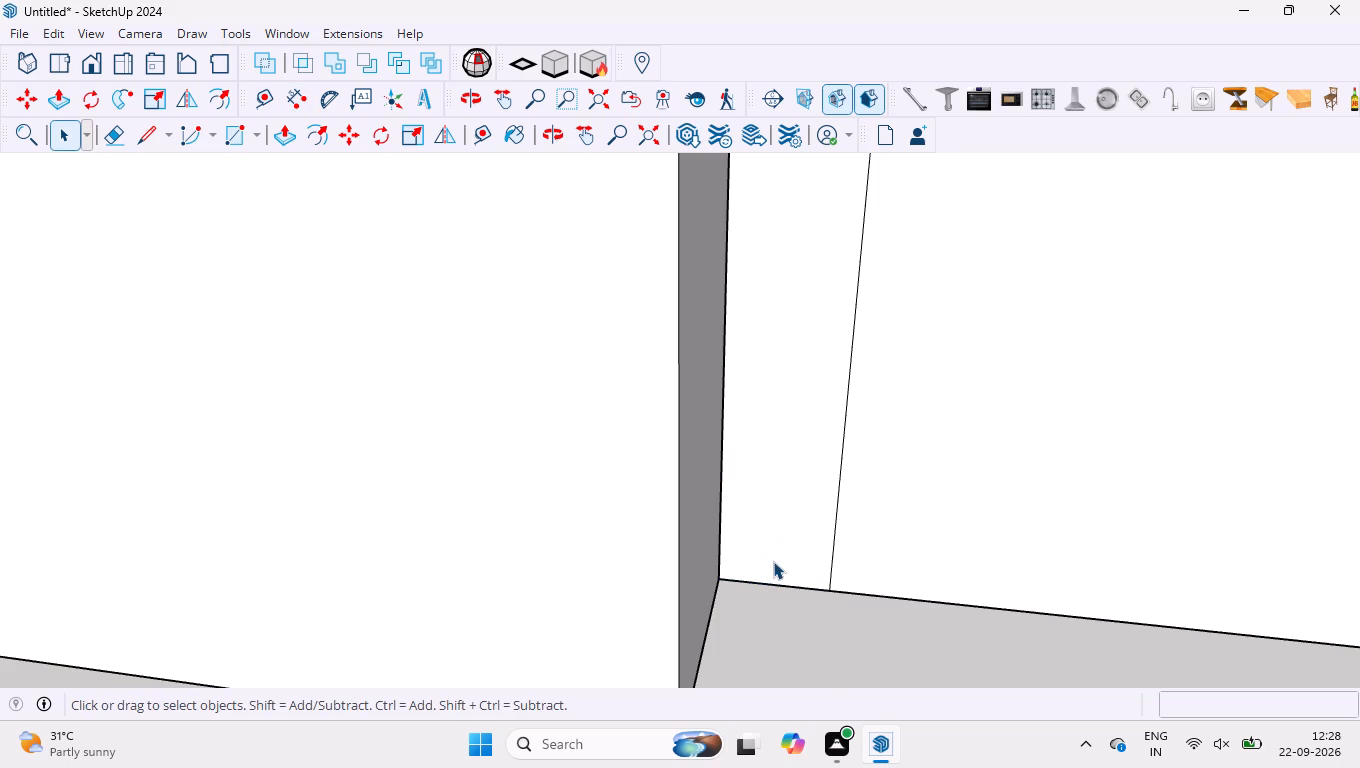
left_click(292, 100)
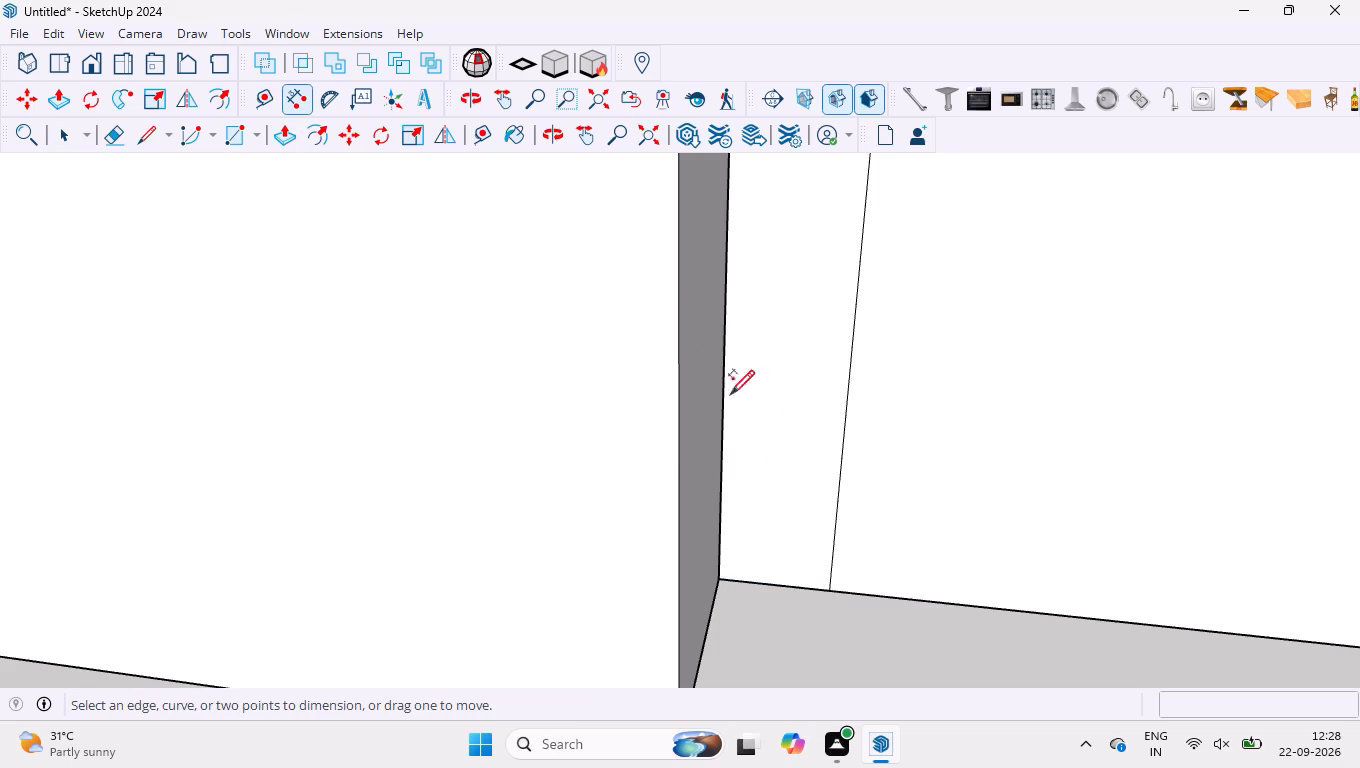
left_click(831, 590)
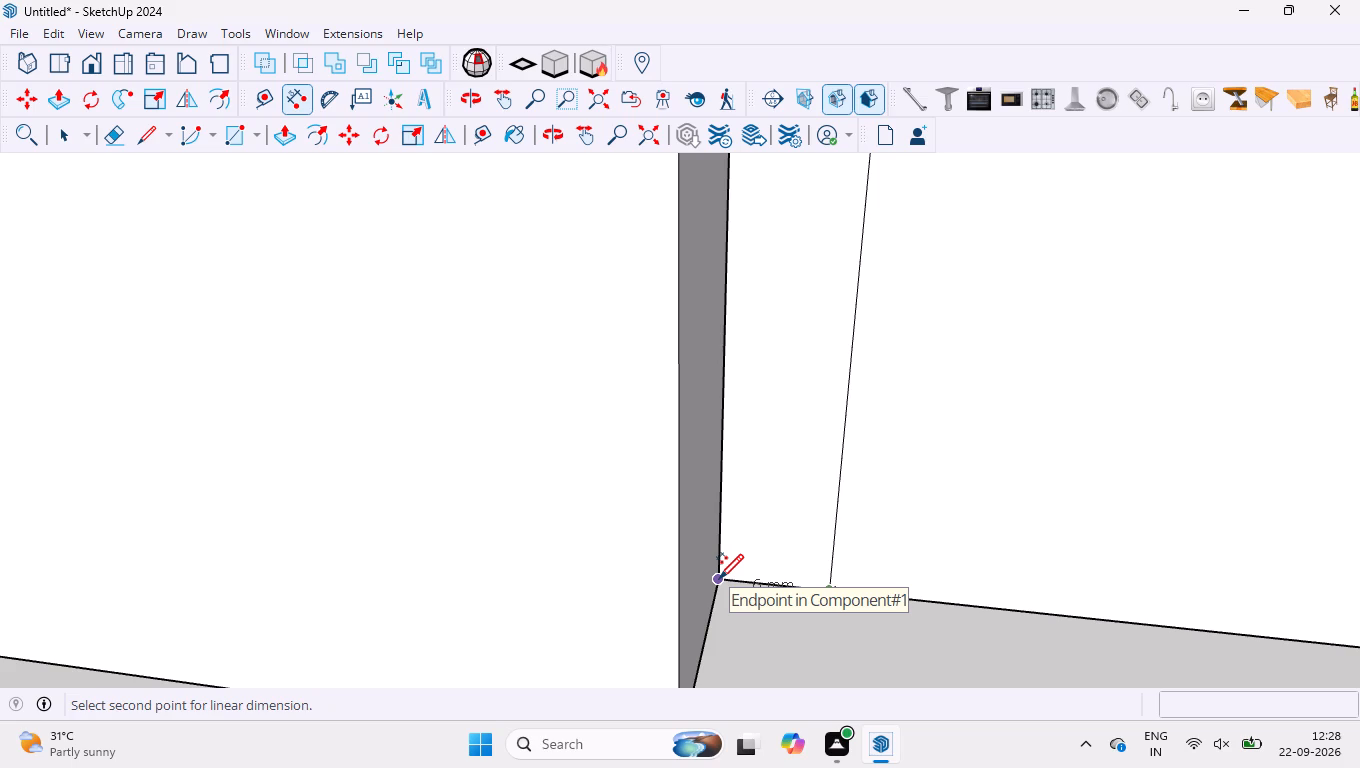
key("space")
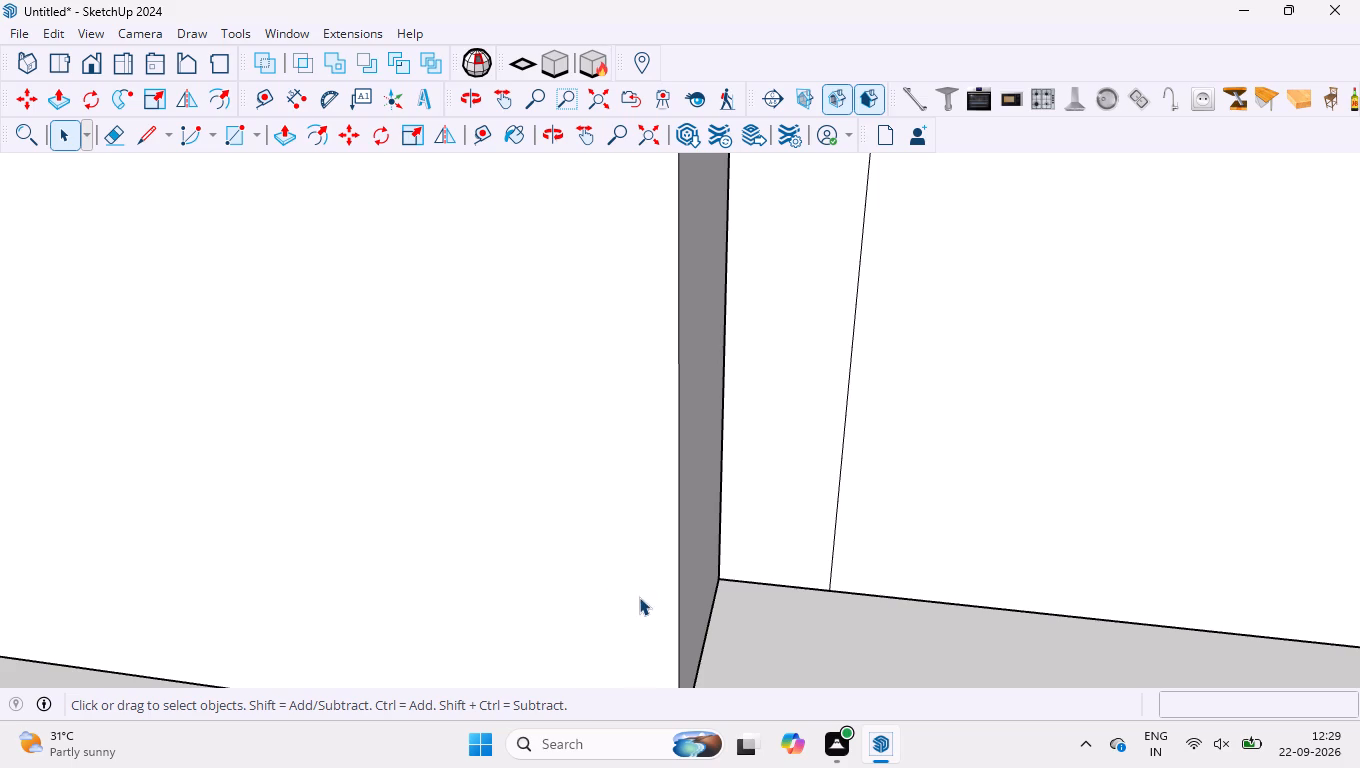
In front view, open the strip component and paint the second-to-last strip's front face with Wood Floor Parquet from the Wood materials.
scroll(627, 576, "down", 15)
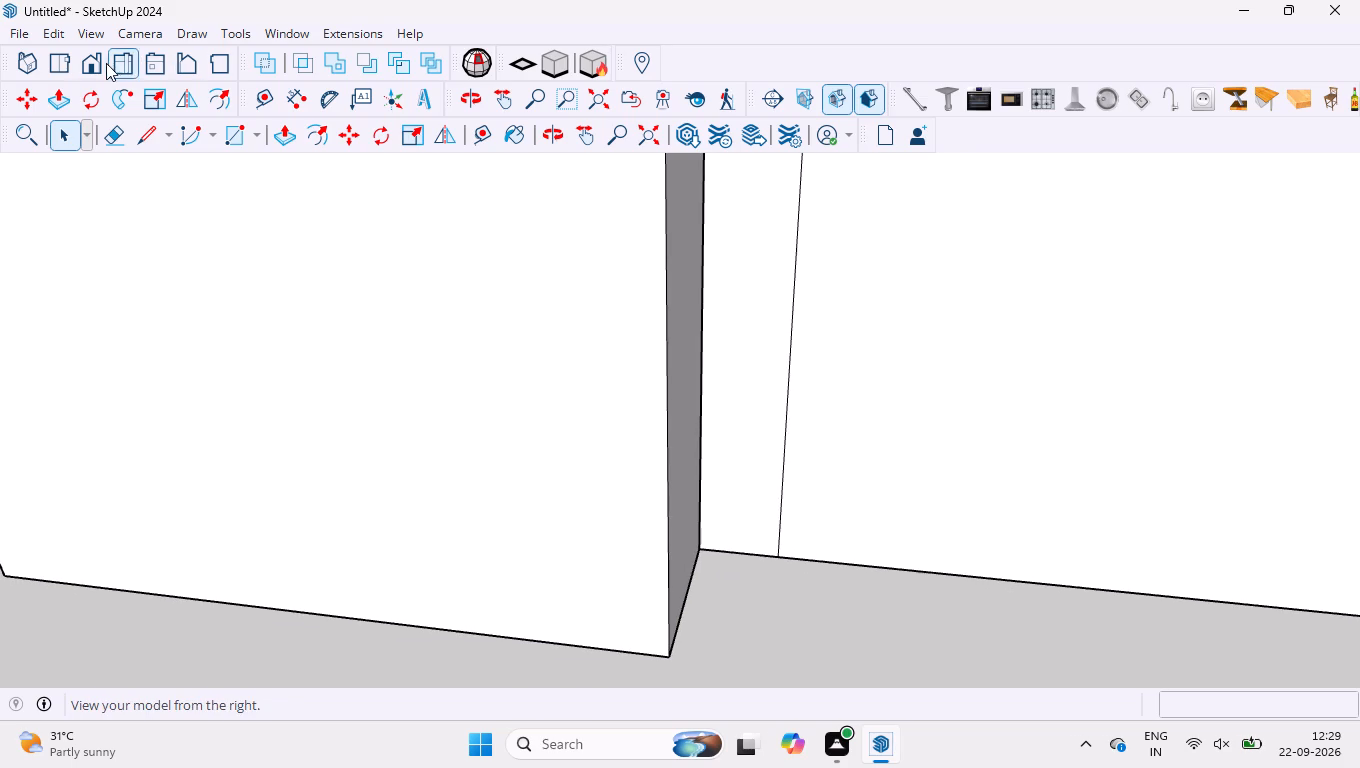
left_click(103, 62)
scroll(441, 437, "down", 20)
scroll(441, 437, "down", 4)
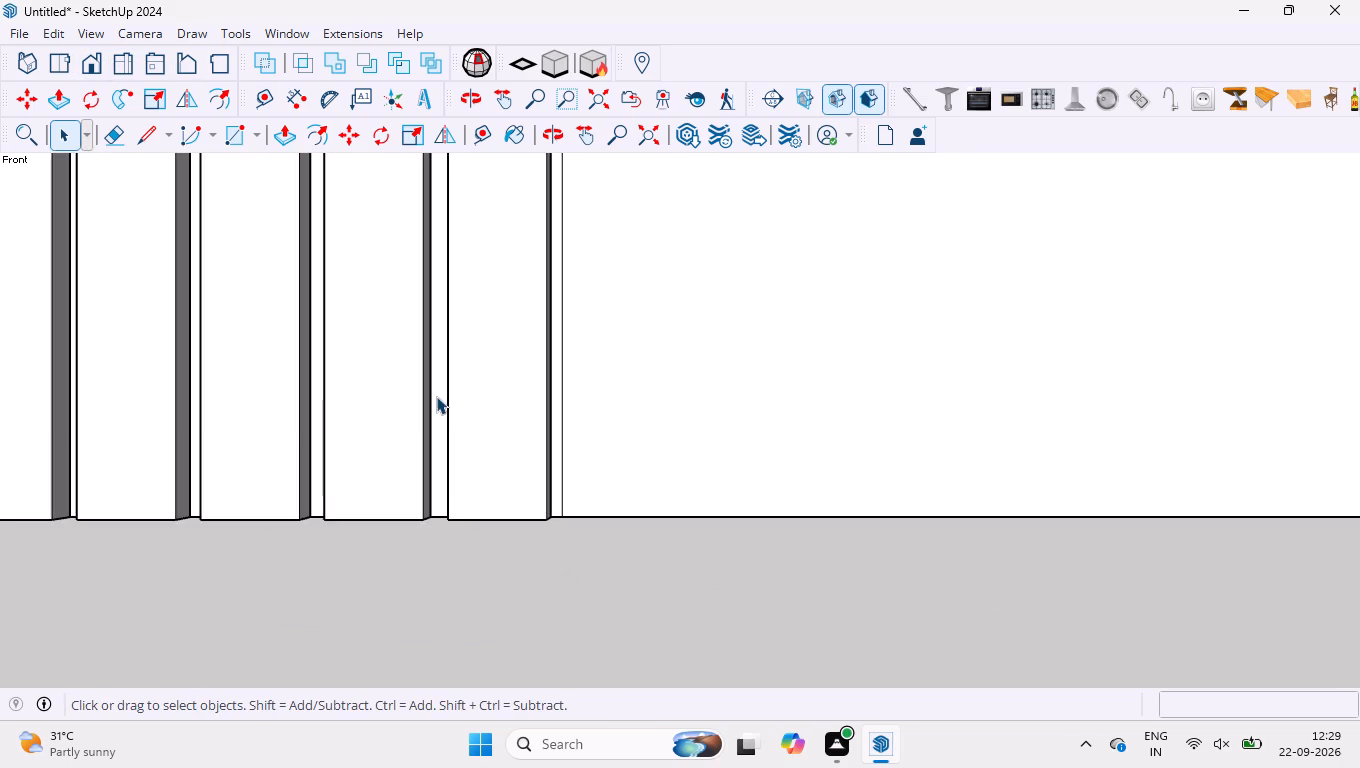
scroll(436, 396, "down", 20)
scroll(436, 396, "down", 2)
double_click(447, 404)
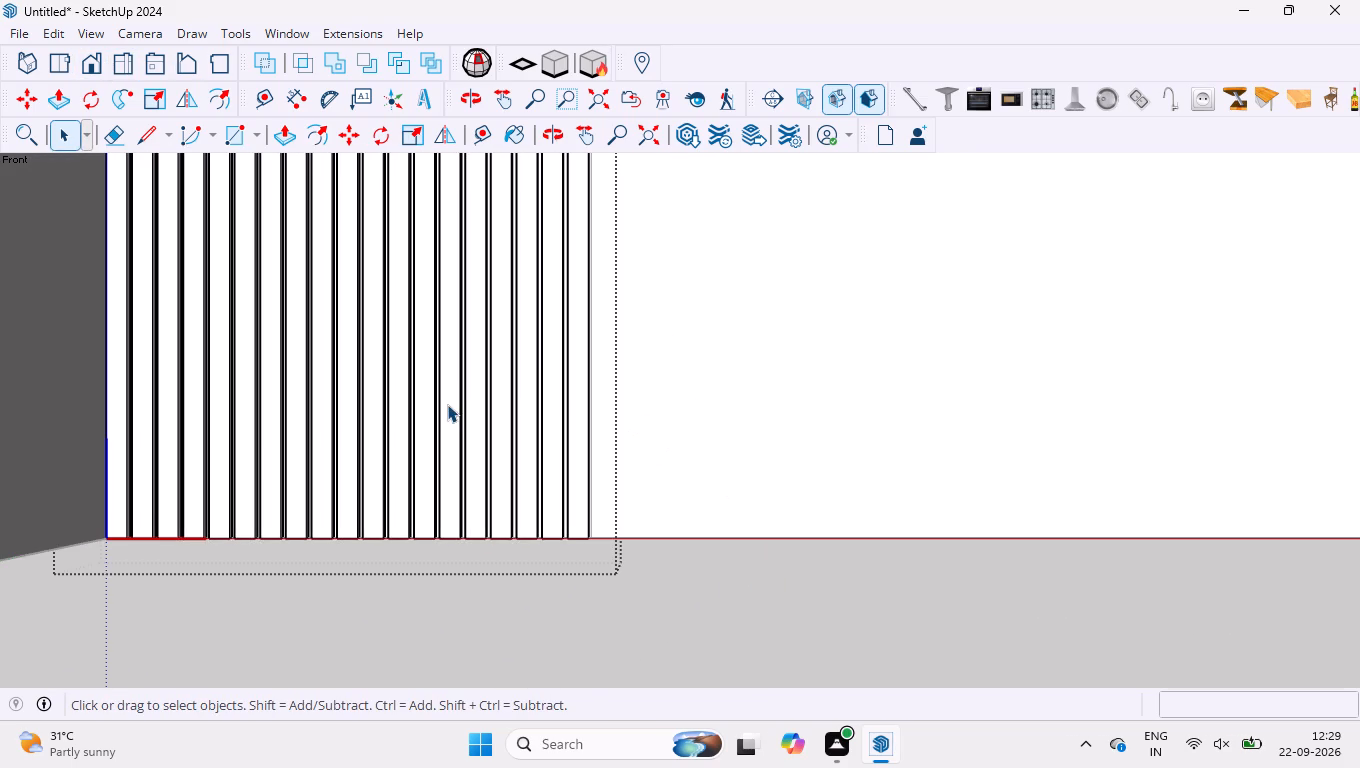
left_click(447, 405)
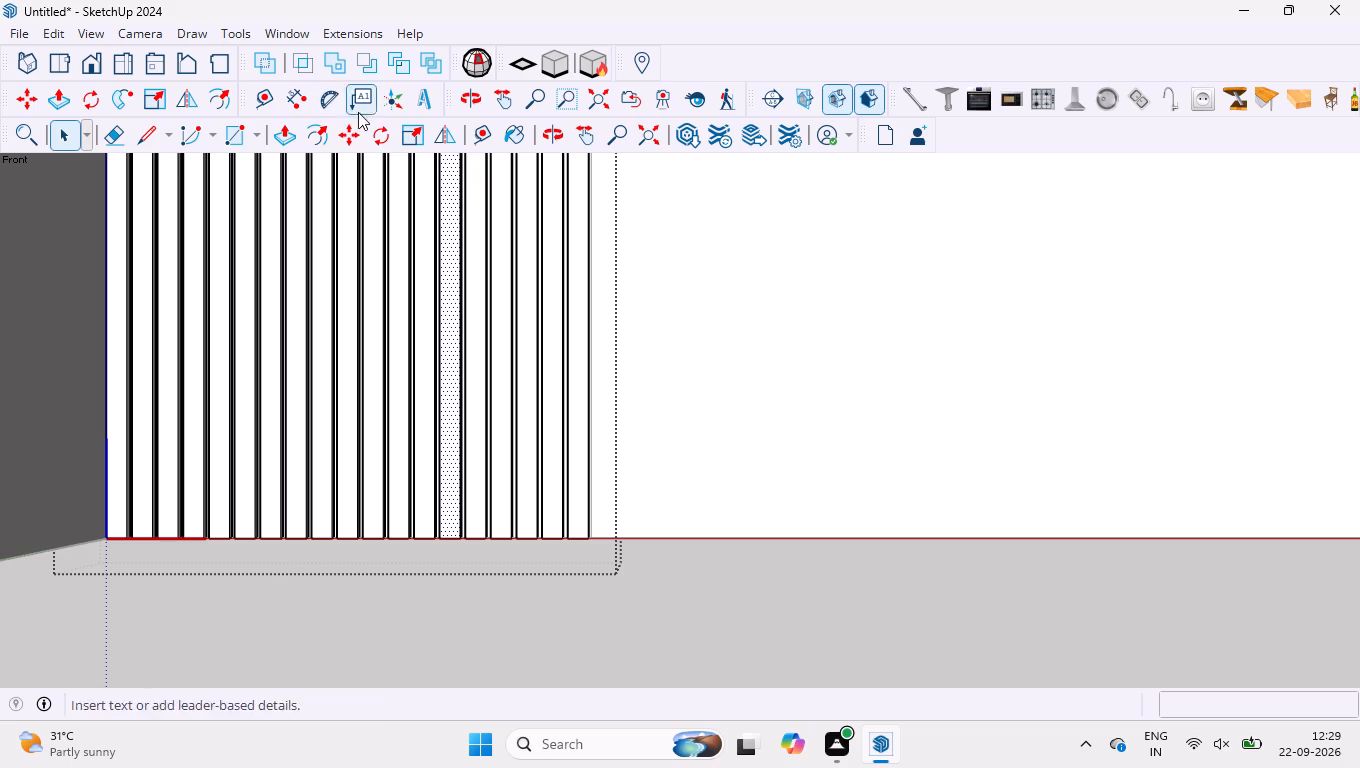
left_click(514, 137)
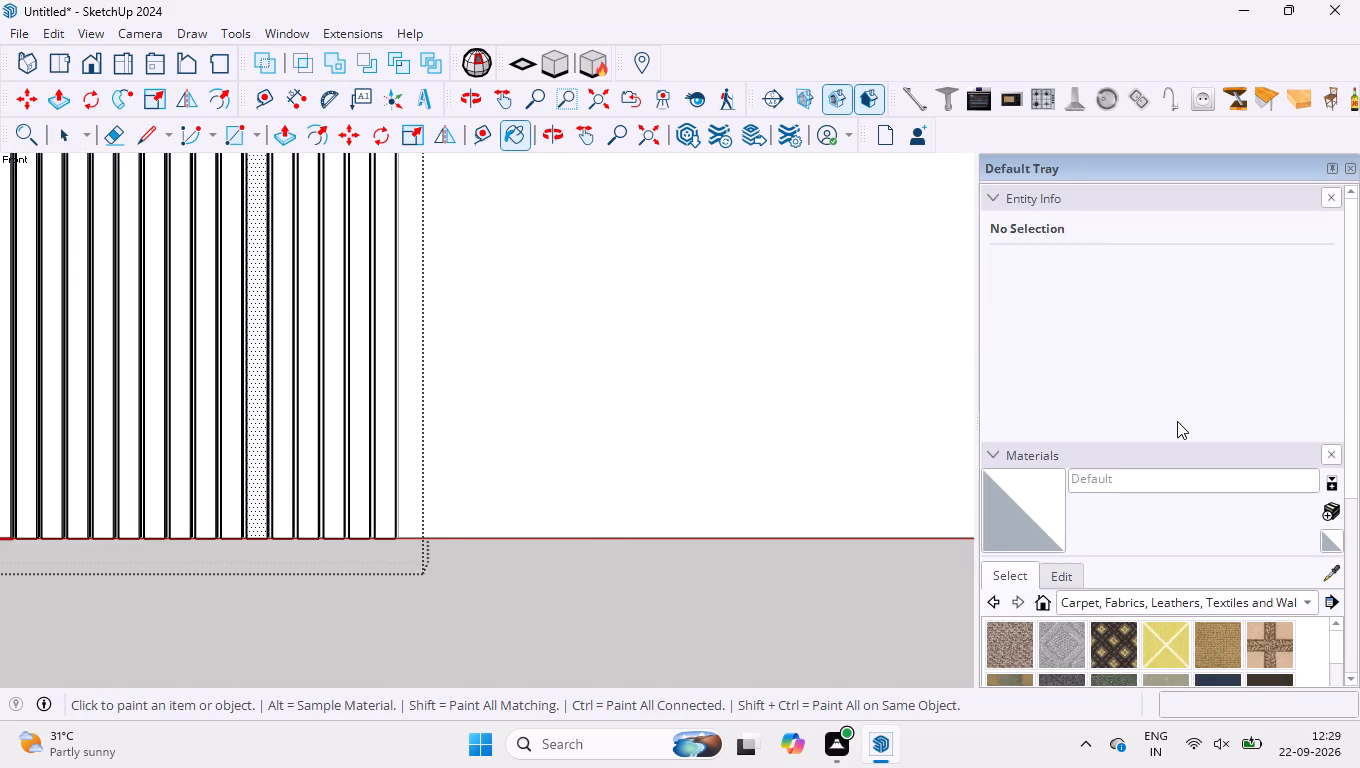
scroll(1052, 389, "down", 1)
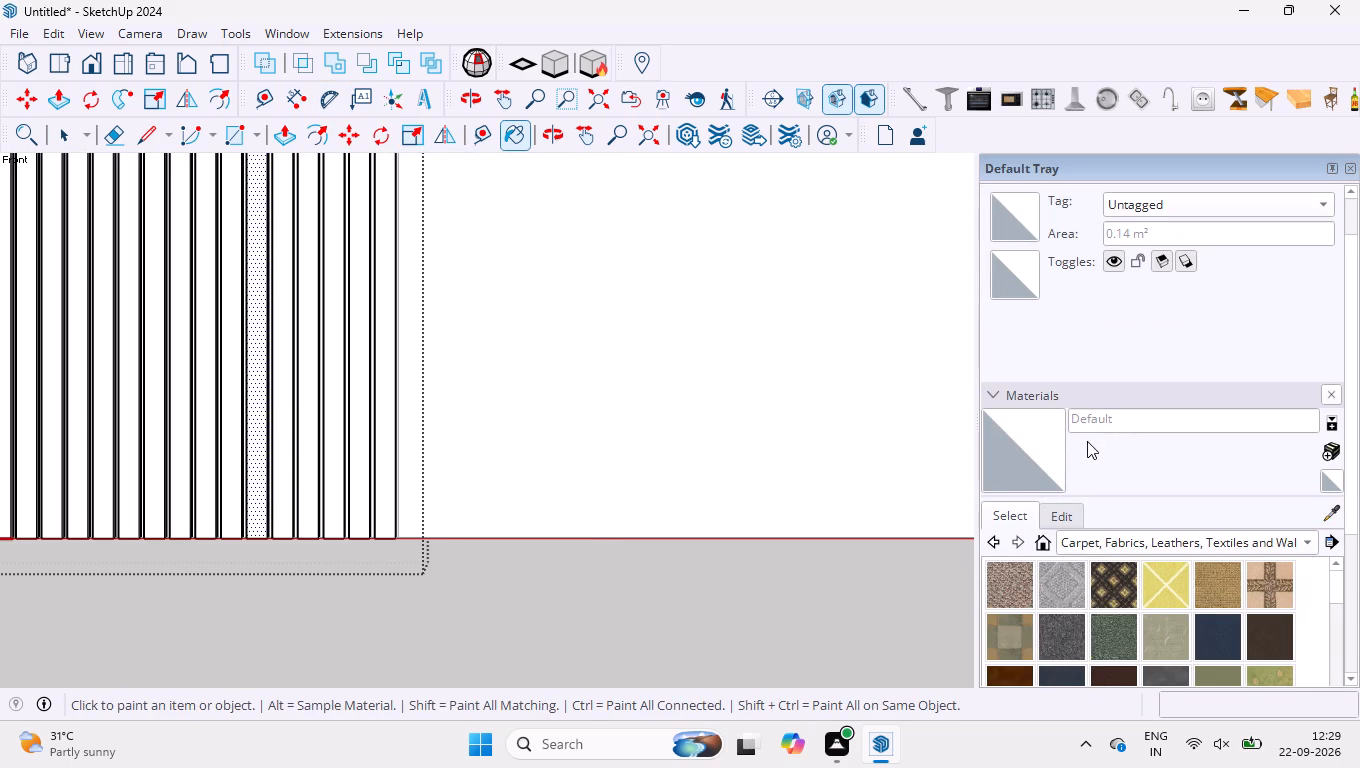
left_click(1081, 542)
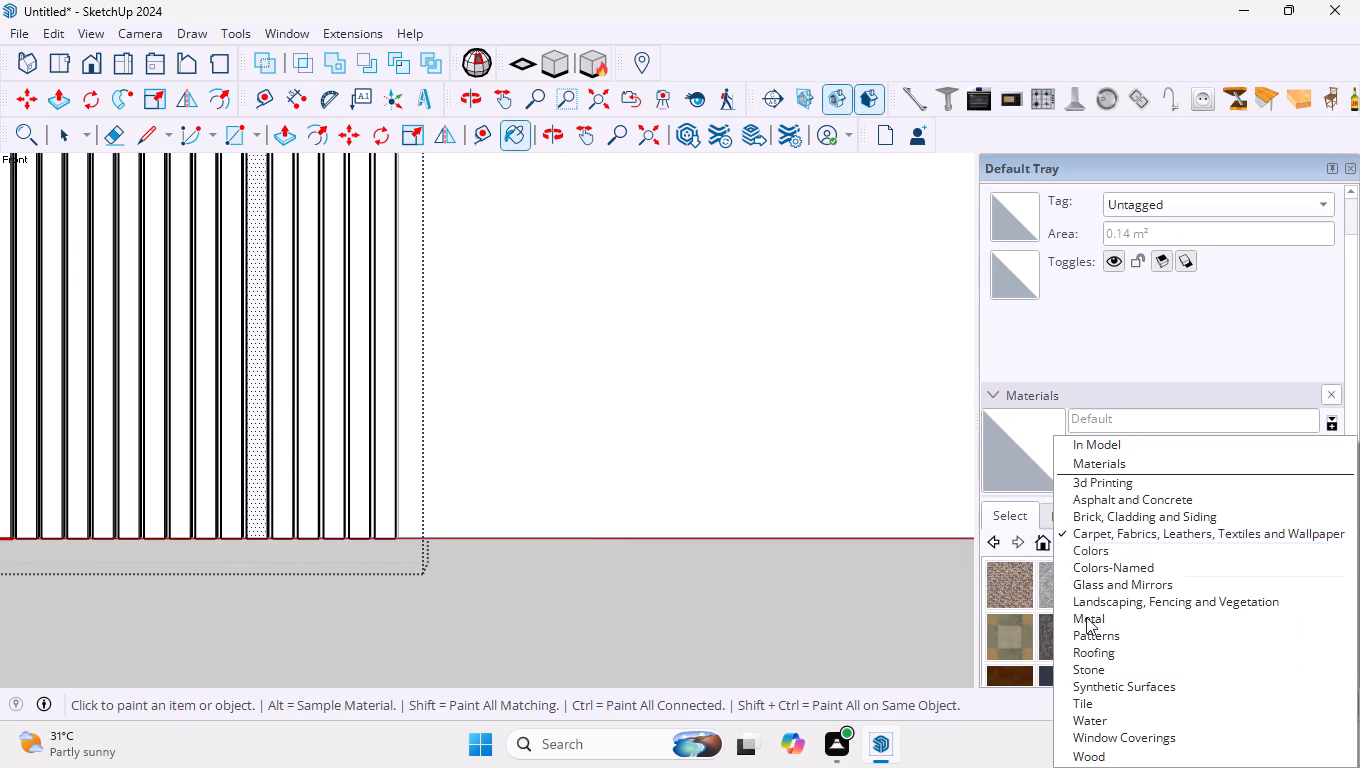
left_click(1082, 752)
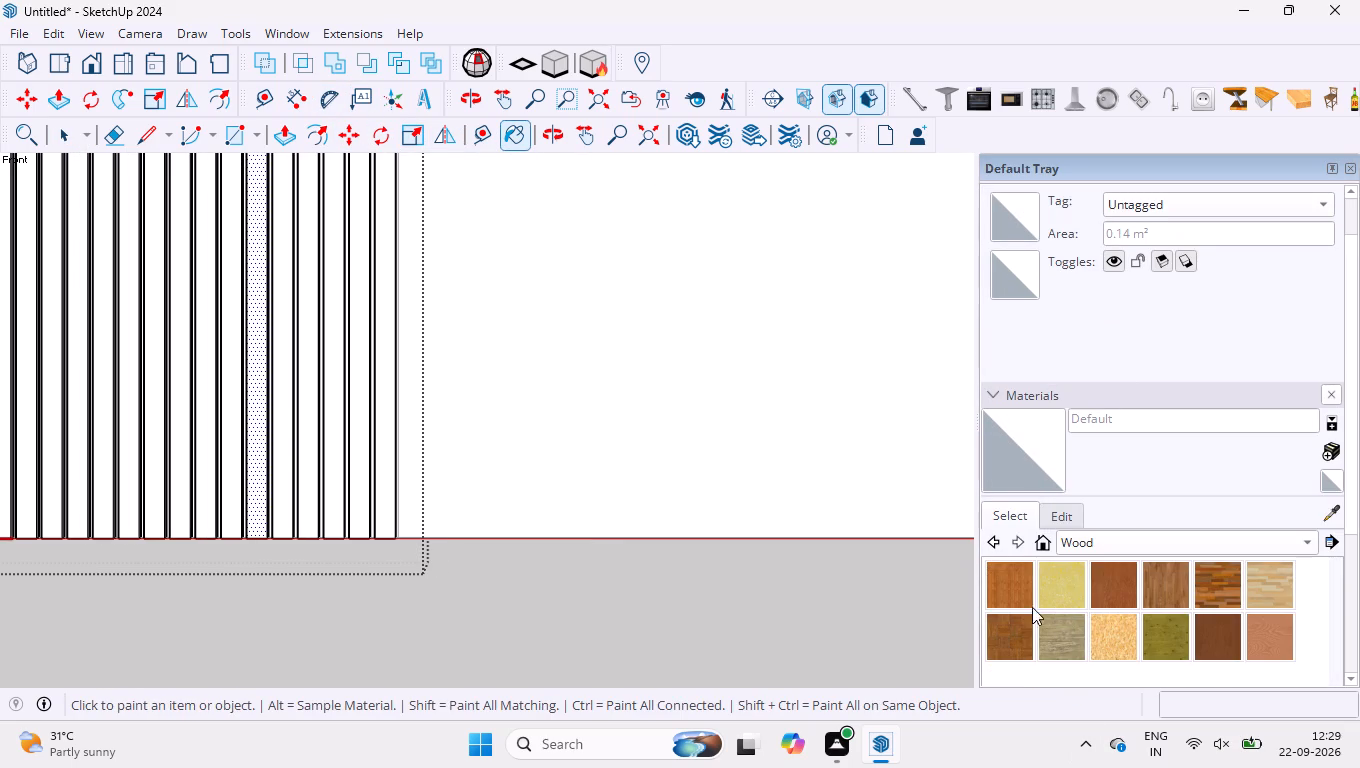
left_click(1023, 616)
left_click(362, 335)
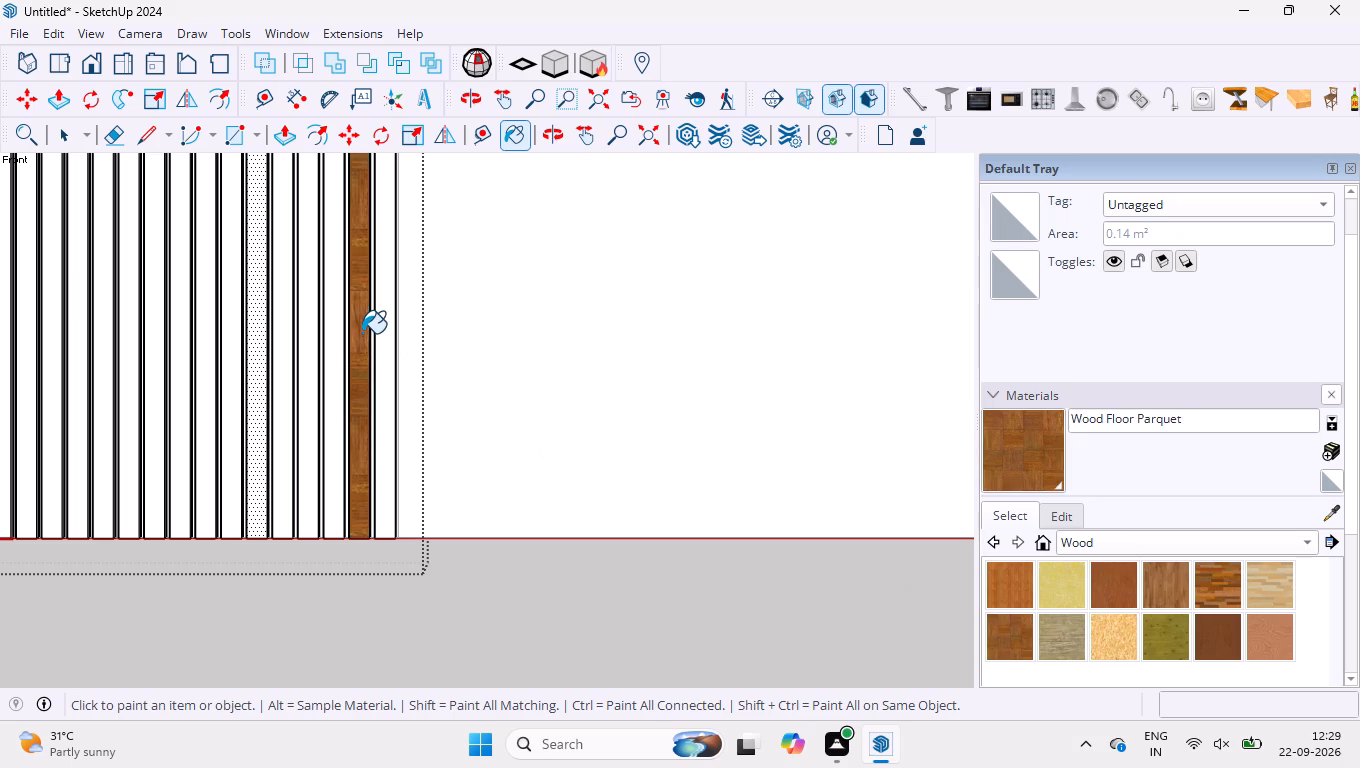
Leave component editing, sample Wood Floor Parquet from the painted strip, apply it to the whole strip component, and close the Default Tray.
scroll(384, 352, "down", 9)
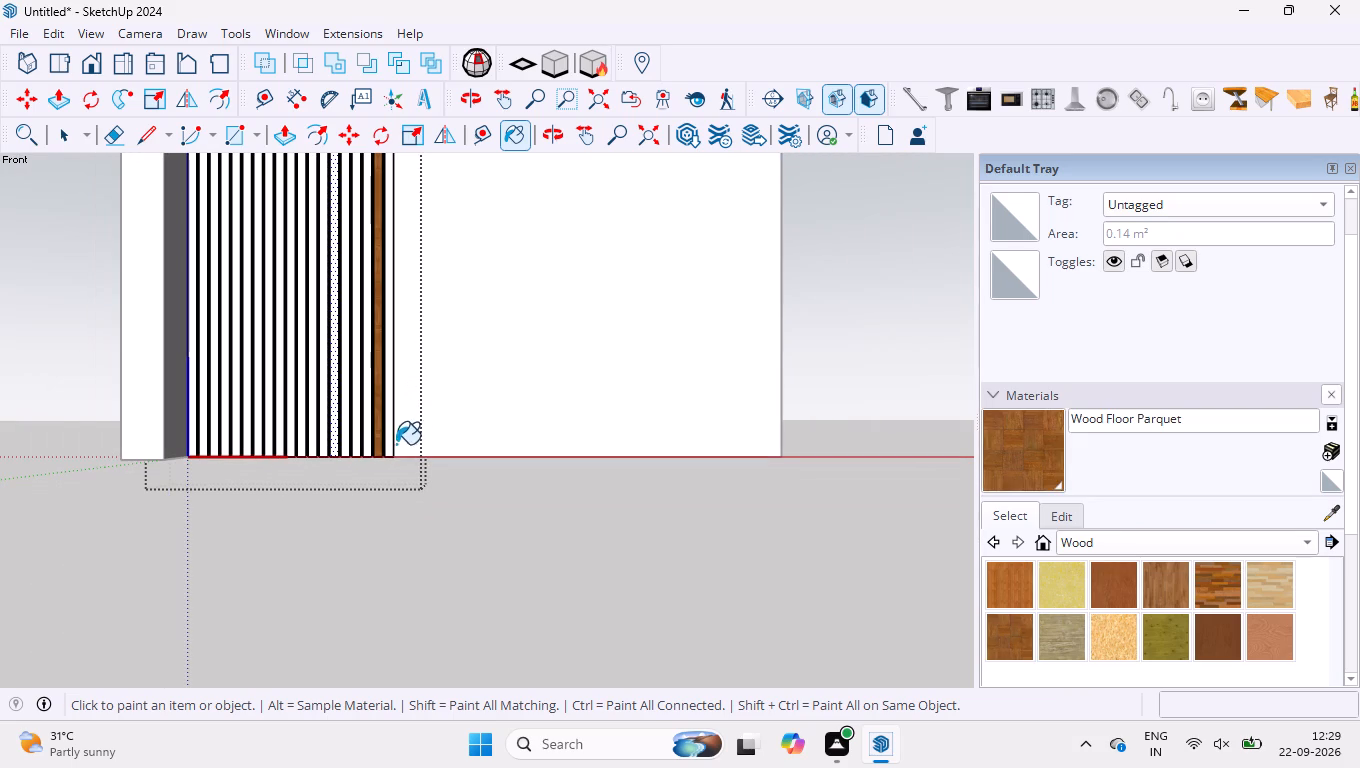
key("space")
left_click(330, 364)
left_click(607, 568)
left_click(332, 404)
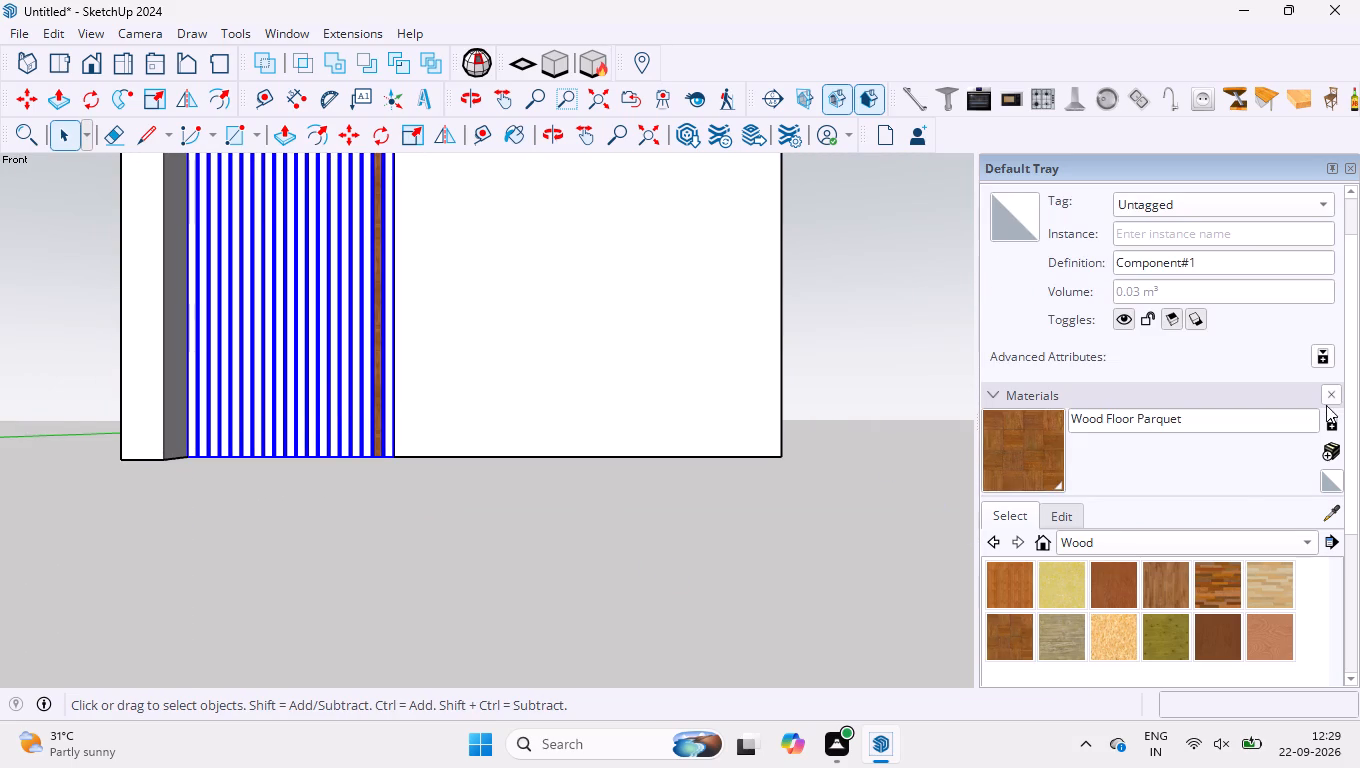
left_click(1330, 513)
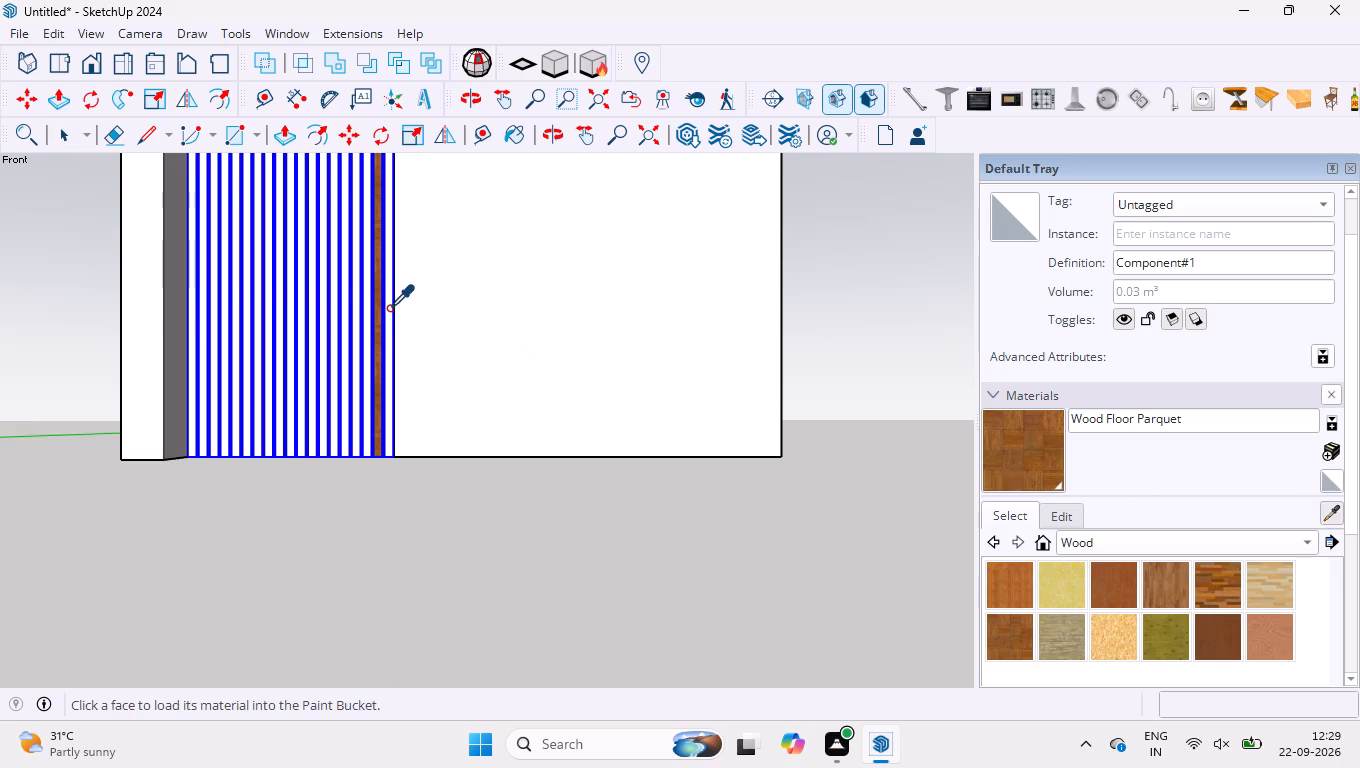
scroll(380, 313, "up", 8)
left_click(378, 326)
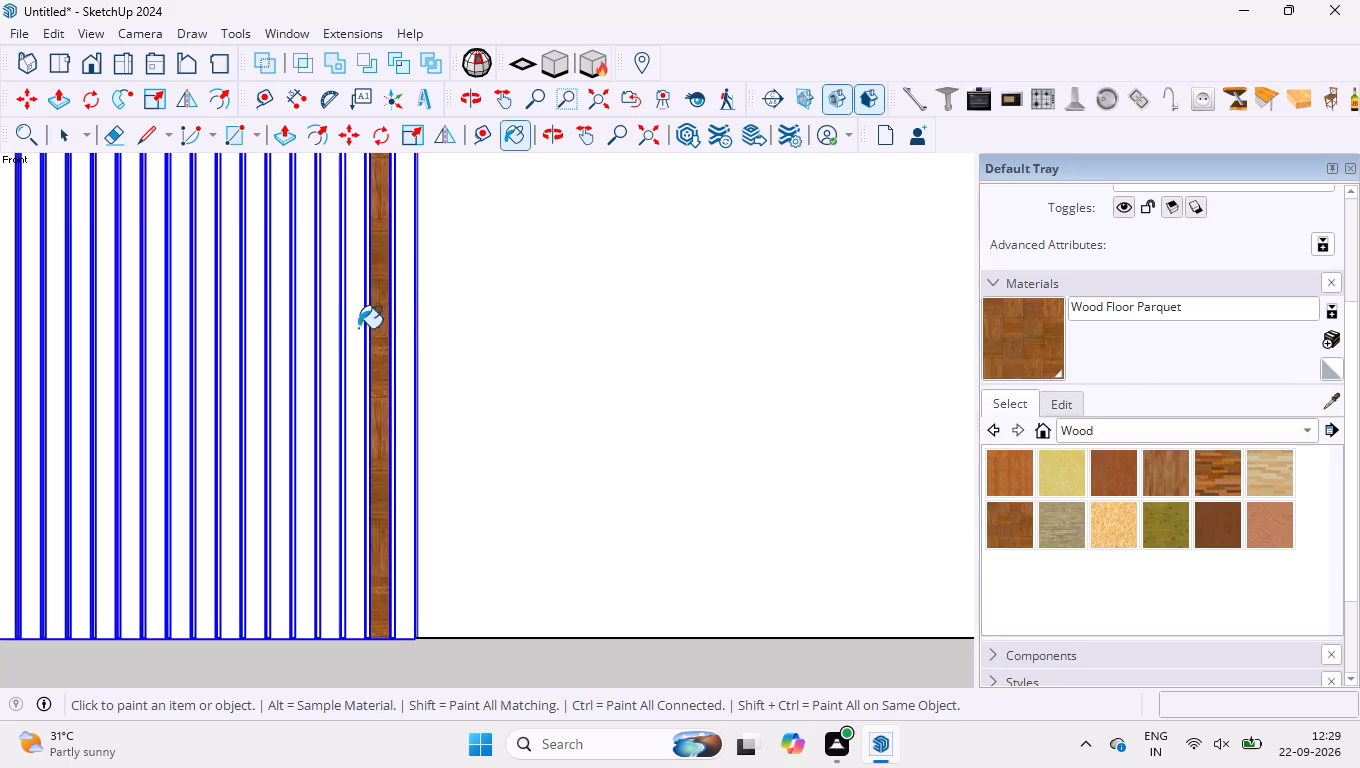
left_click(358, 341)
scroll(405, 405, "down", 3)
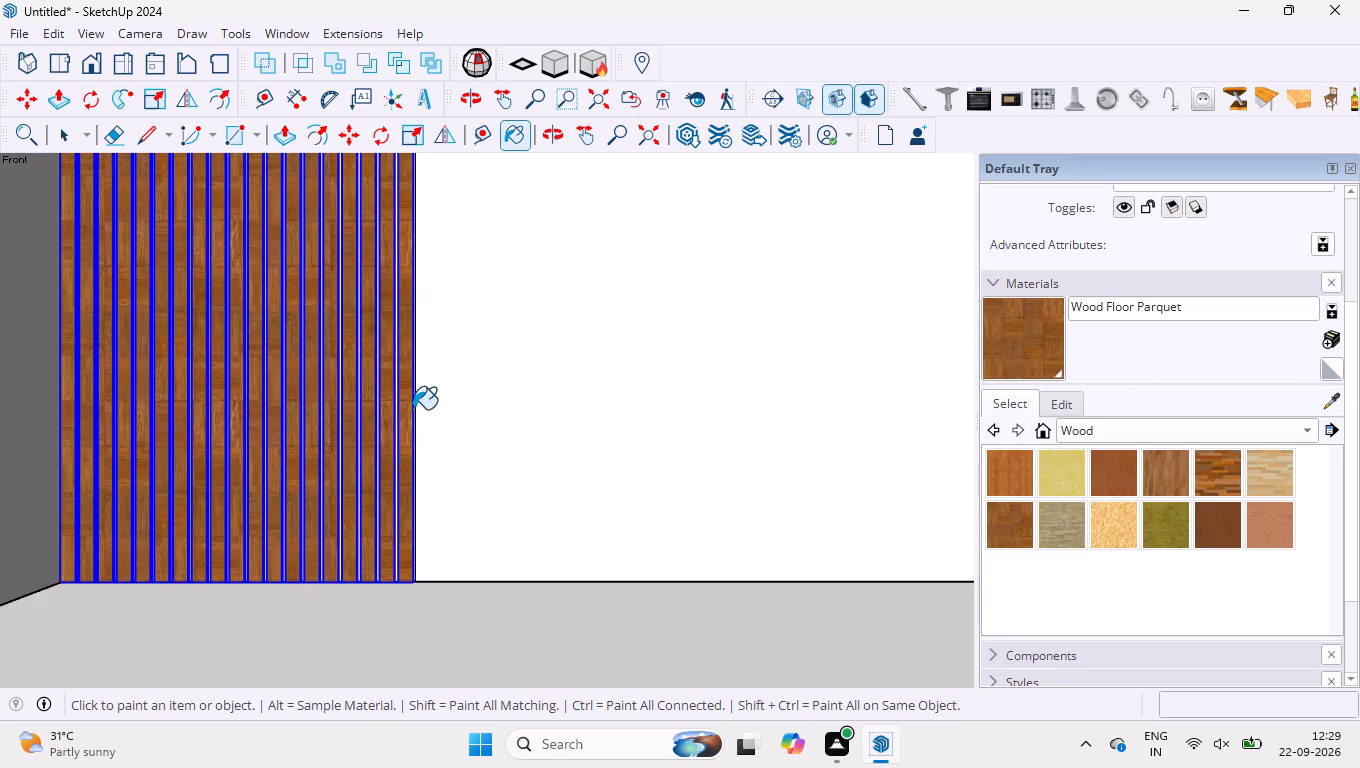
key("space")
scroll(398, 485, "down", 9)
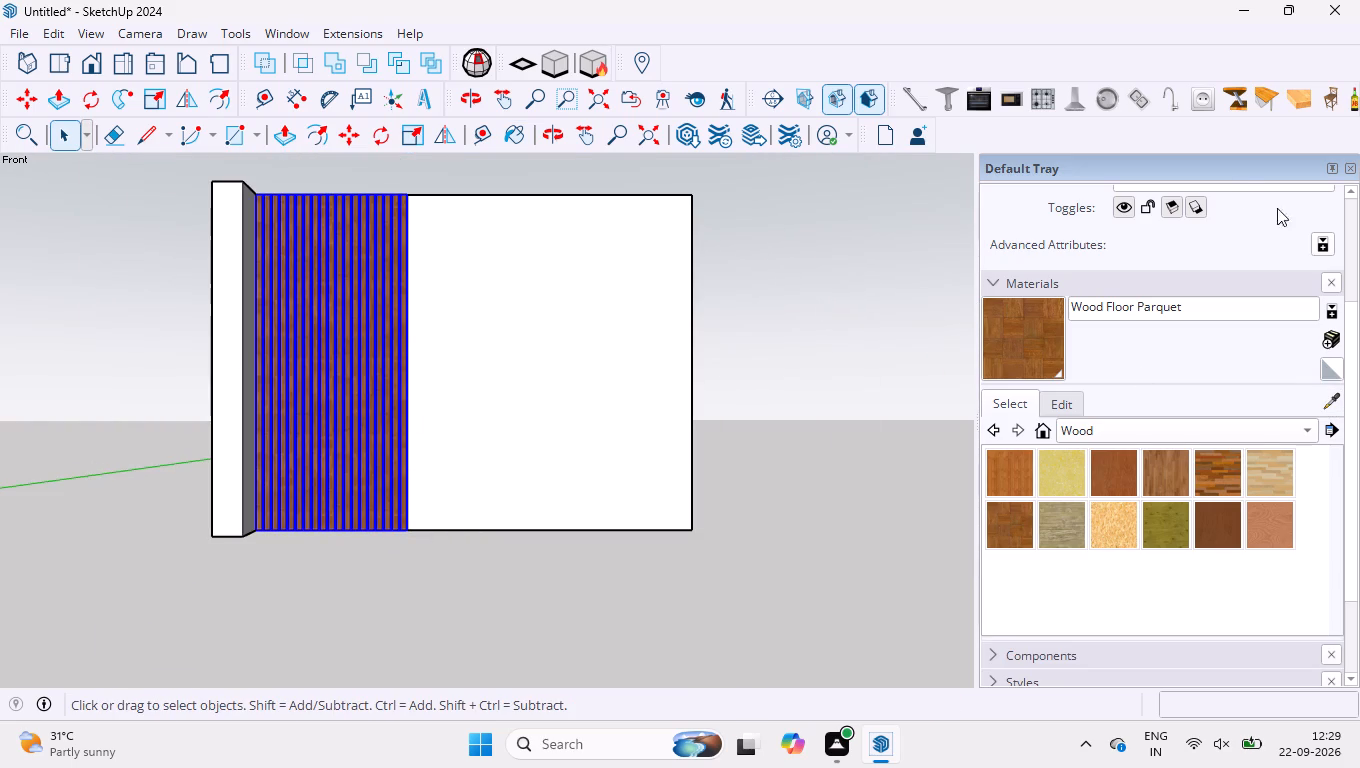
left_click(1349, 173)
left_click(1055, 370)
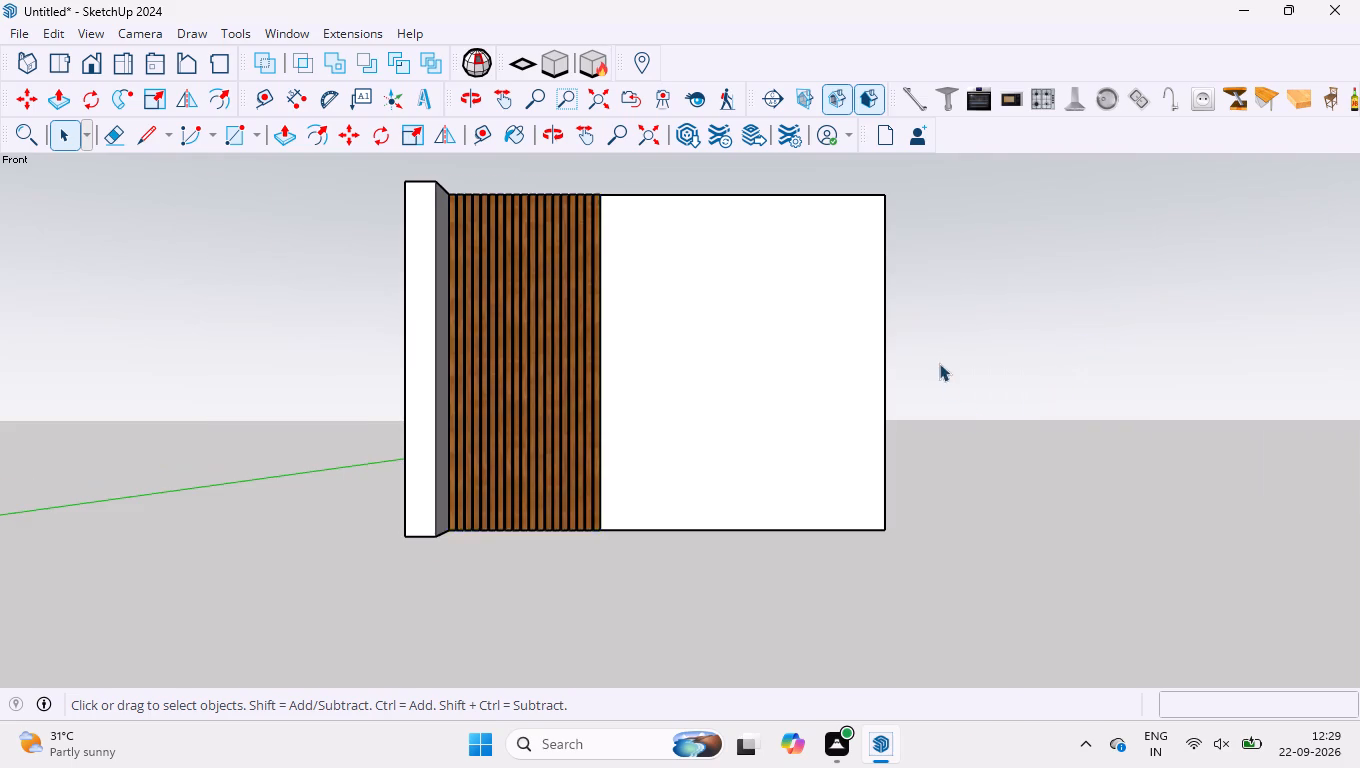
Examine the wood-textured strips and the remaining bare wall up close and from angled views.
scroll(937, 361, "up", 3)
scroll(262, 394, "up", 3)
scroll(536, 360, "up", 12)
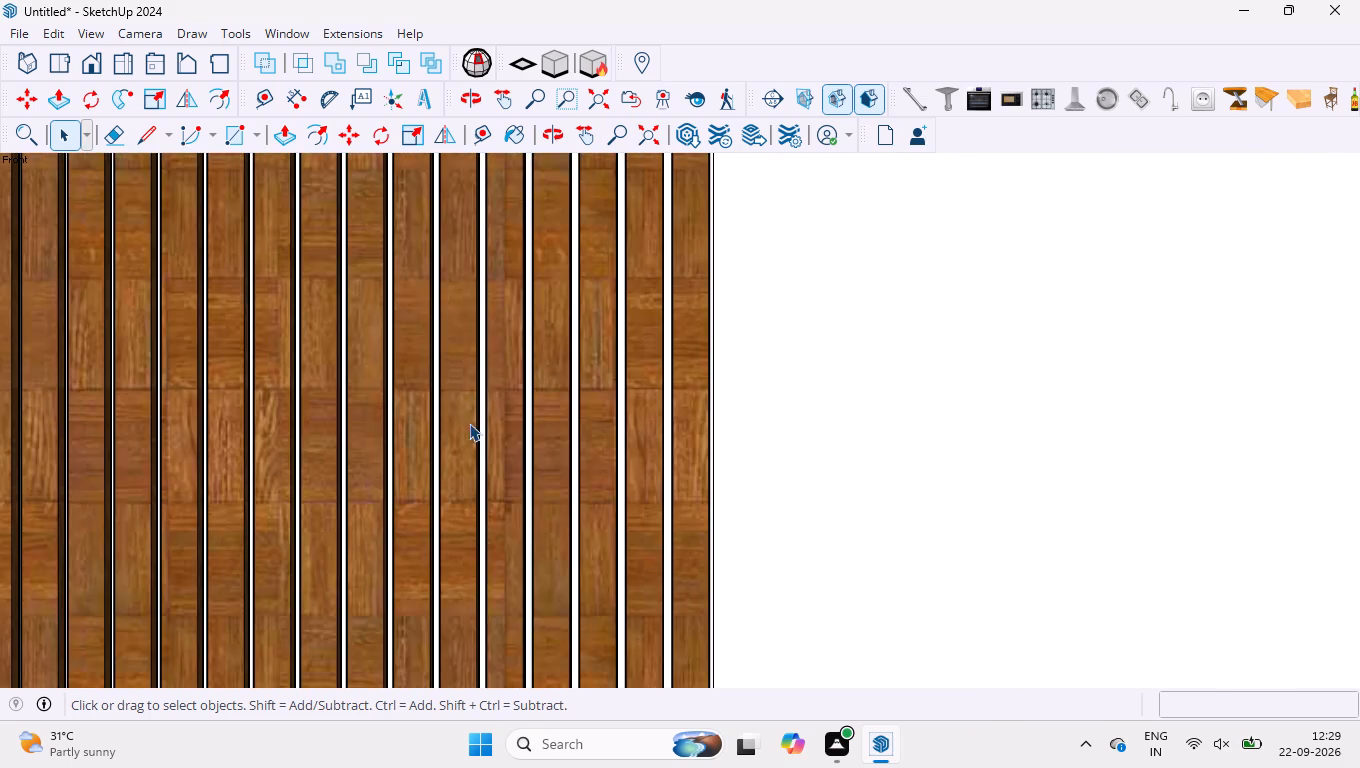
middle_click_drag(454, 405, 522, 415)
scroll(508, 395, "down", 18)
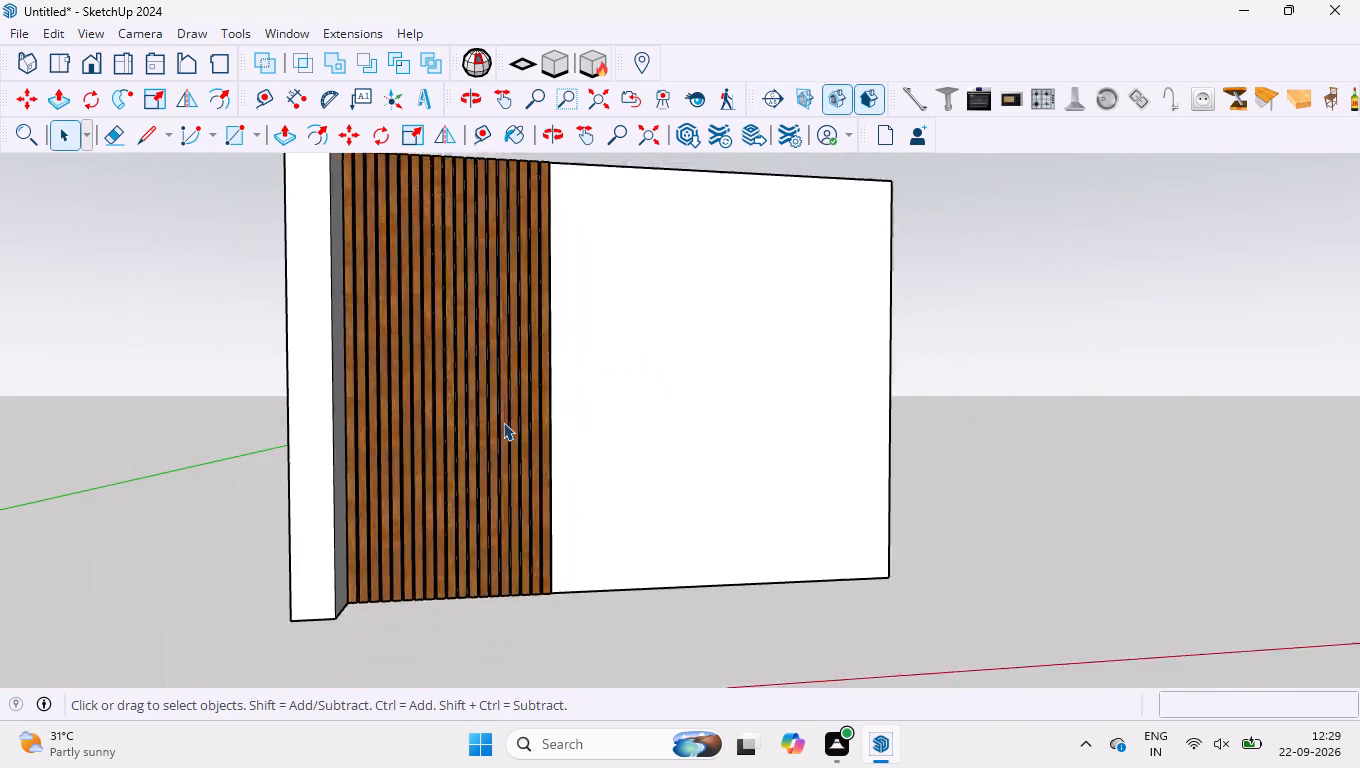
scroll(503, 422, "down", 1)
scroll(622, 406, "up", 7)
scroll(421, 376, "down", 9)
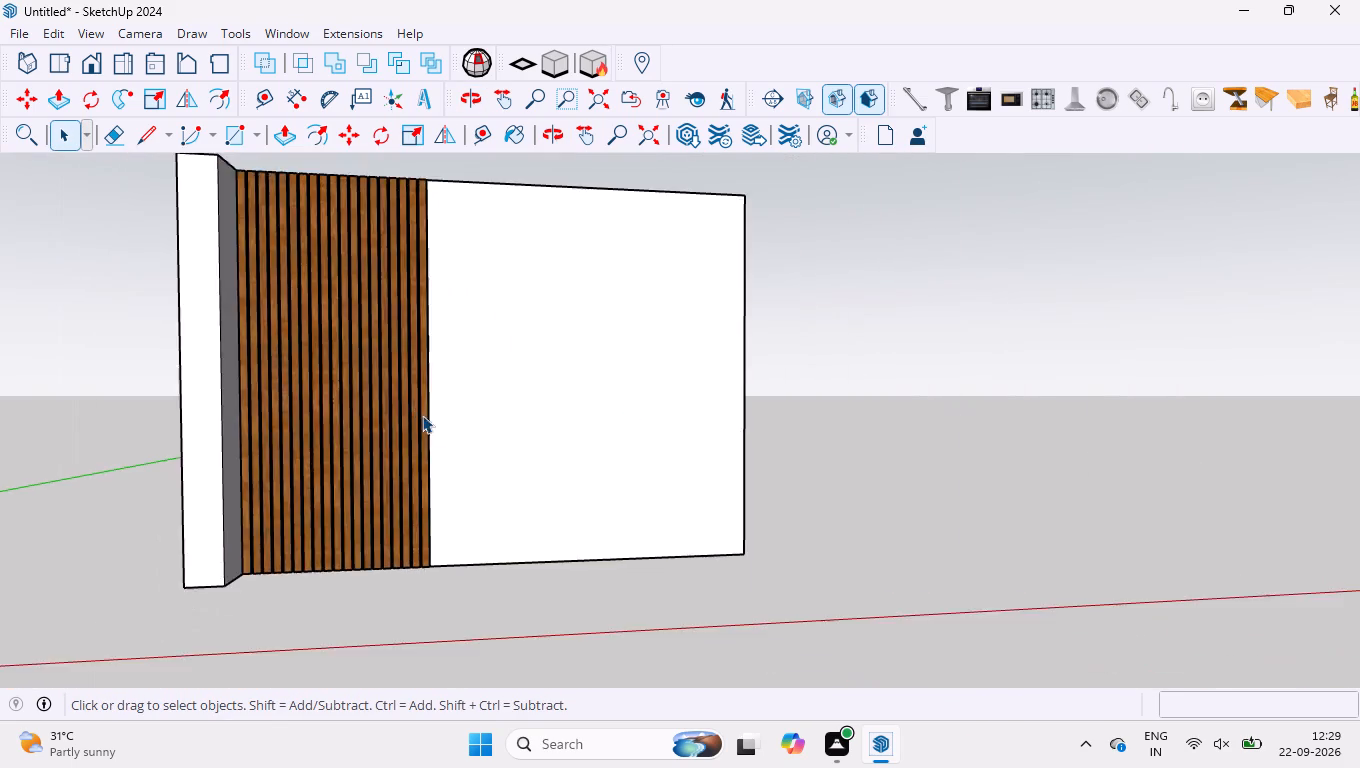
scroll(656, 242, "up", 3)
middle_click_drag(606, 342, 536, 364)
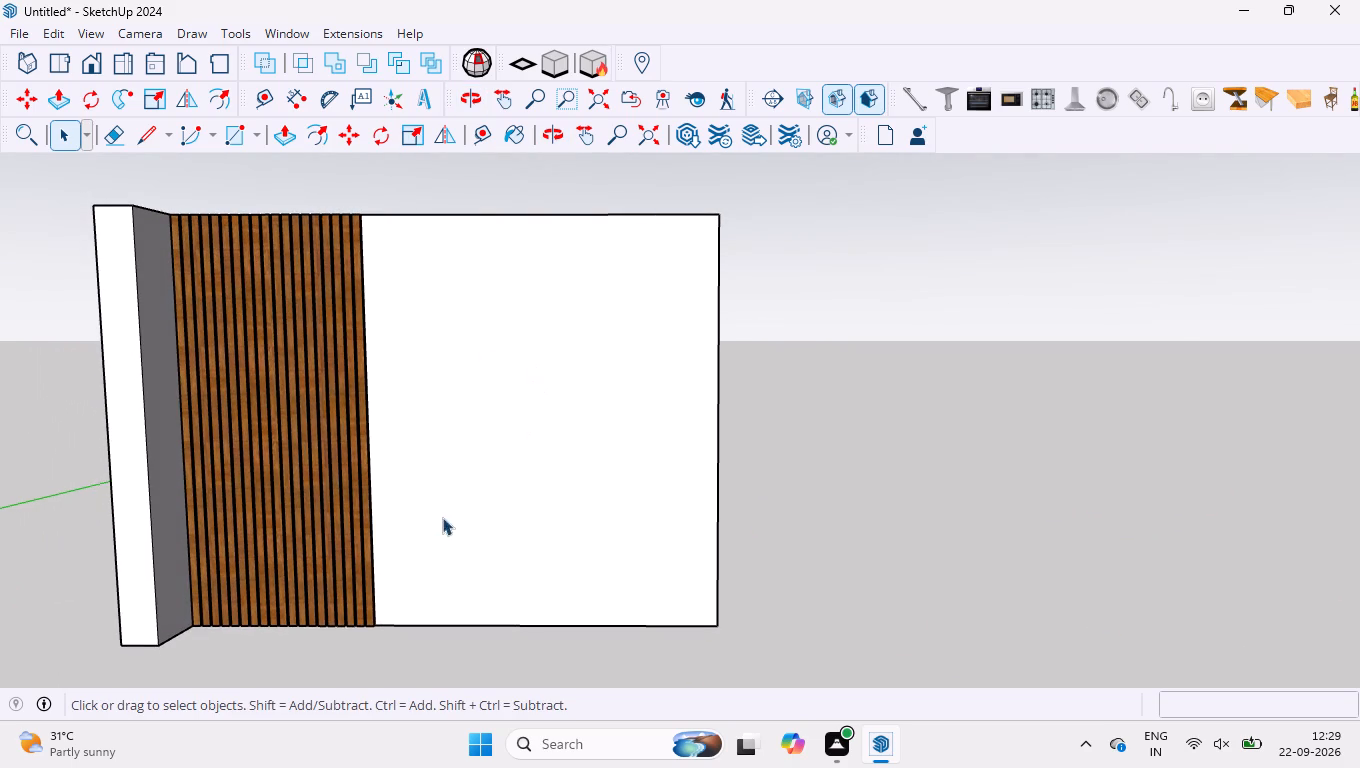
Draw a 3000 by 362 mm rectangle on the ground, clear of the clad wall along the red axis.
scroll(414, 517, "up", 2)
scroll(466, 455, "down", 4)
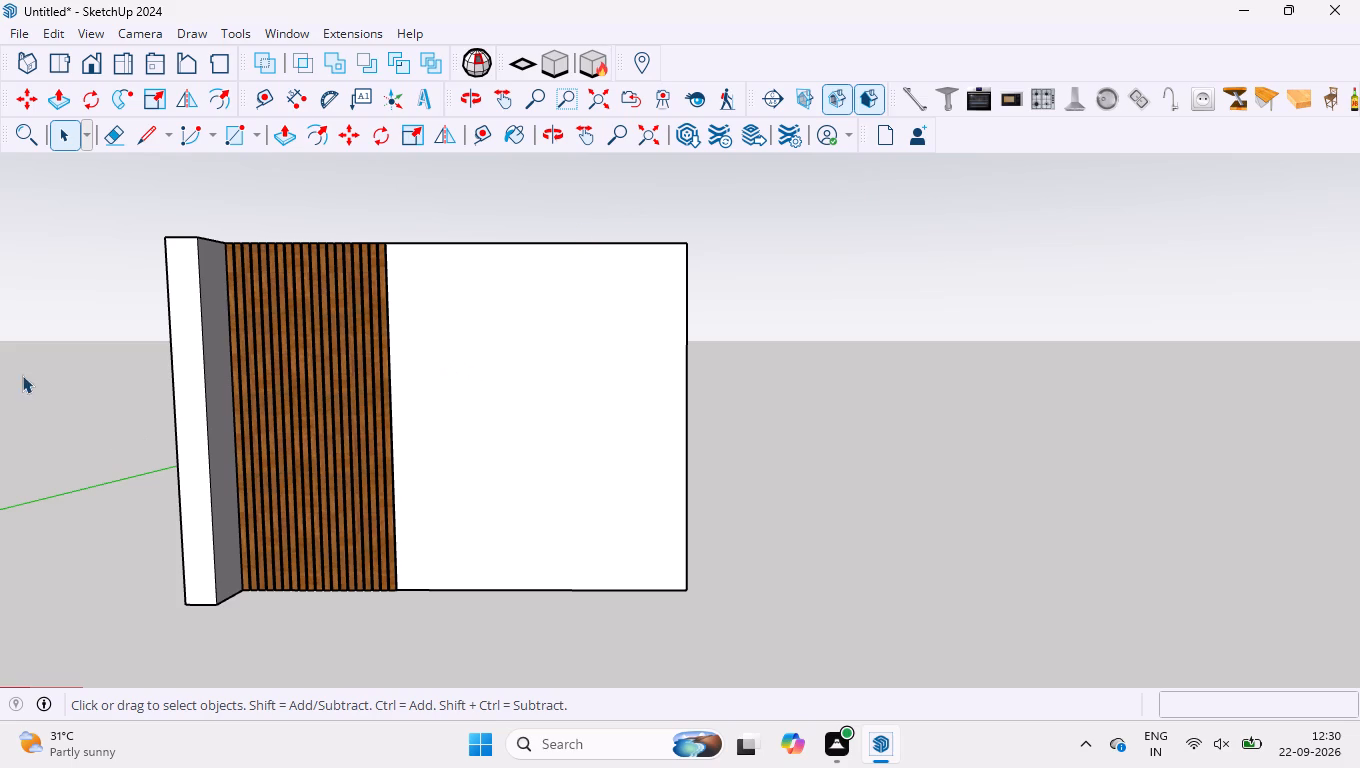
scroll(166, 325, "down", 1)
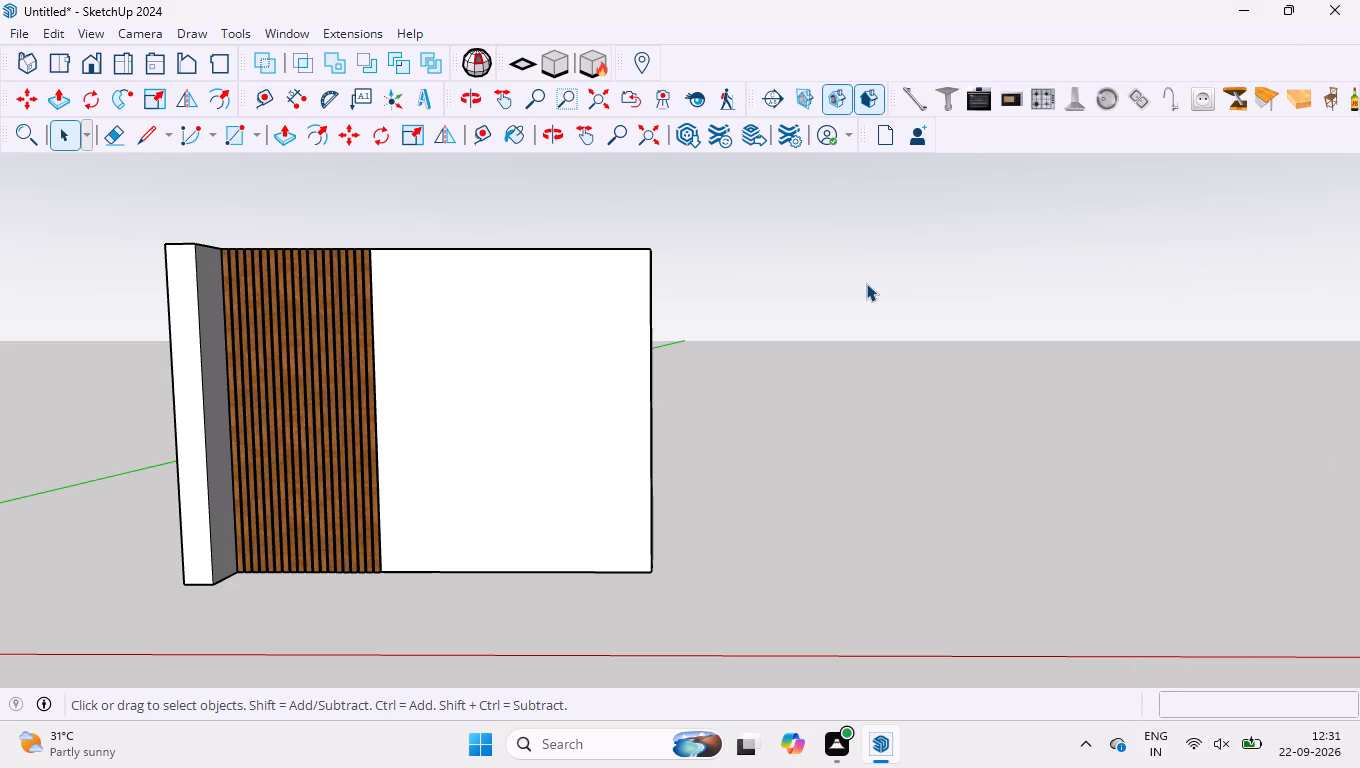
scroll(570, 341, "down", 12)
scroll(356, 262, "up", 3)
scroll(470, 348, "up", 2)
scroll(433, 290, "down", 4)
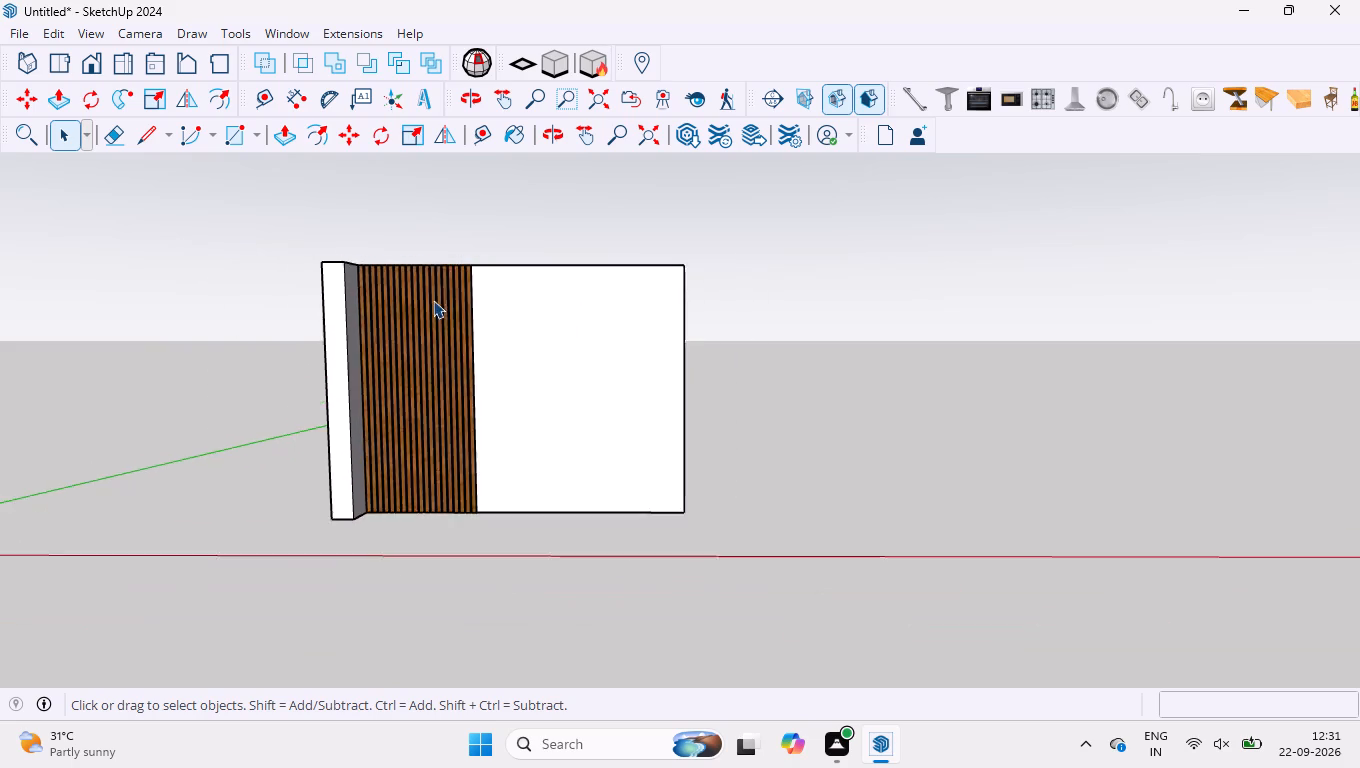
scroll(461, 319, "down", 3)
middle_click_drag(572, 248, 570, 308)
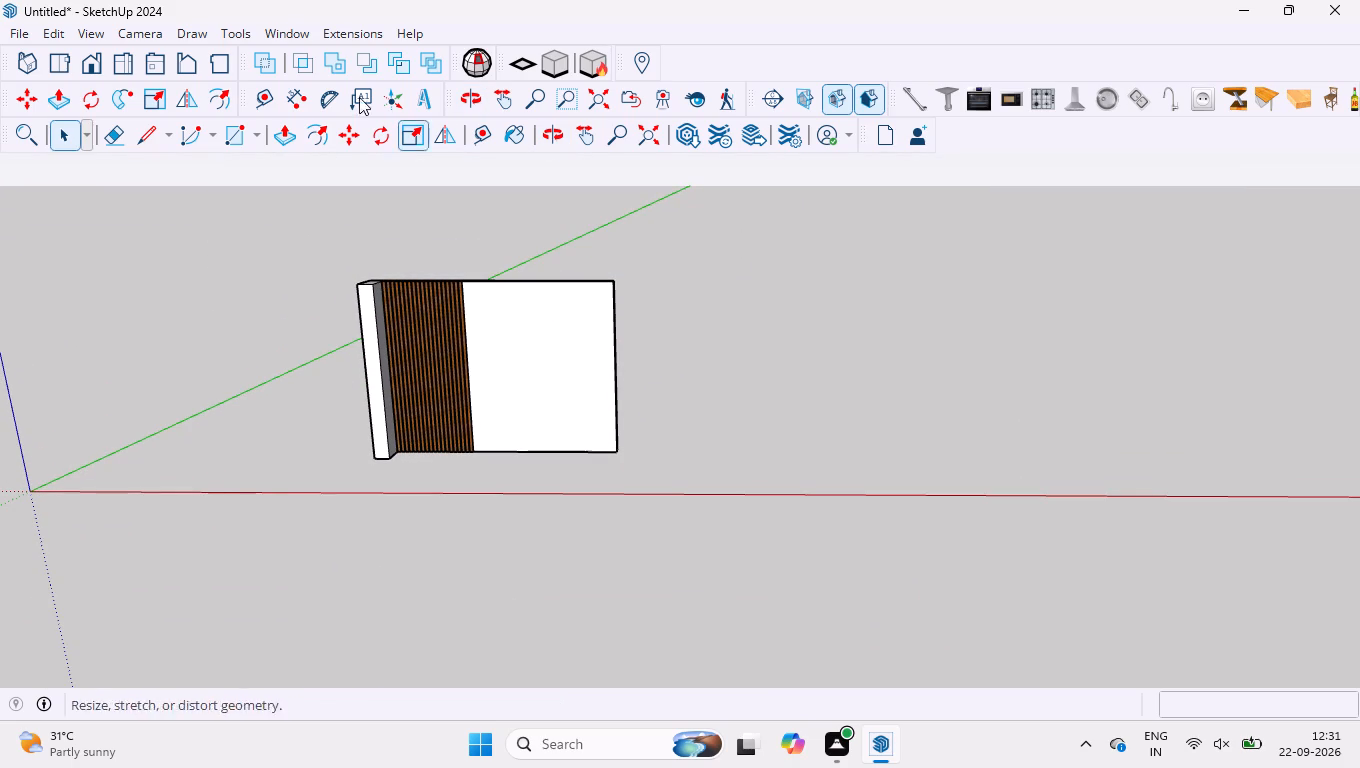
left_click(235, 134)
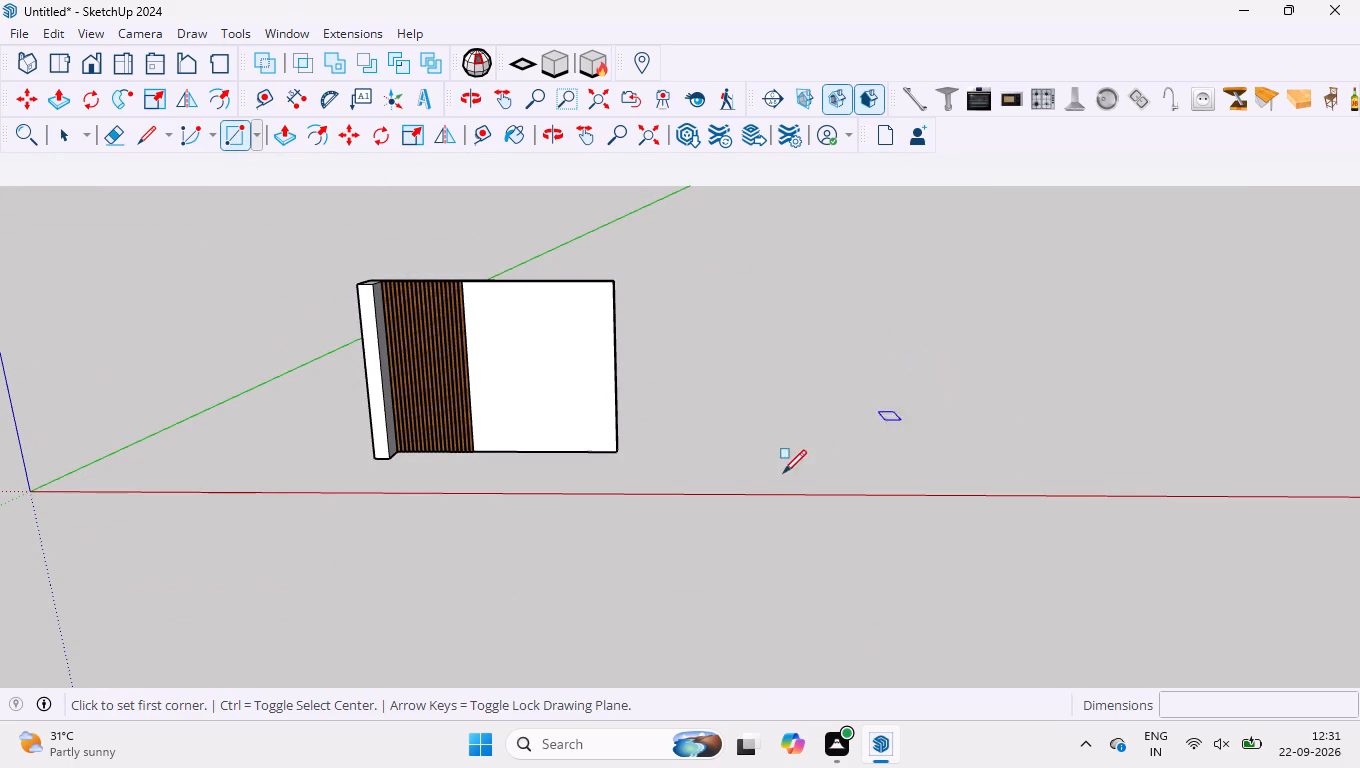
left_click(798, 431)
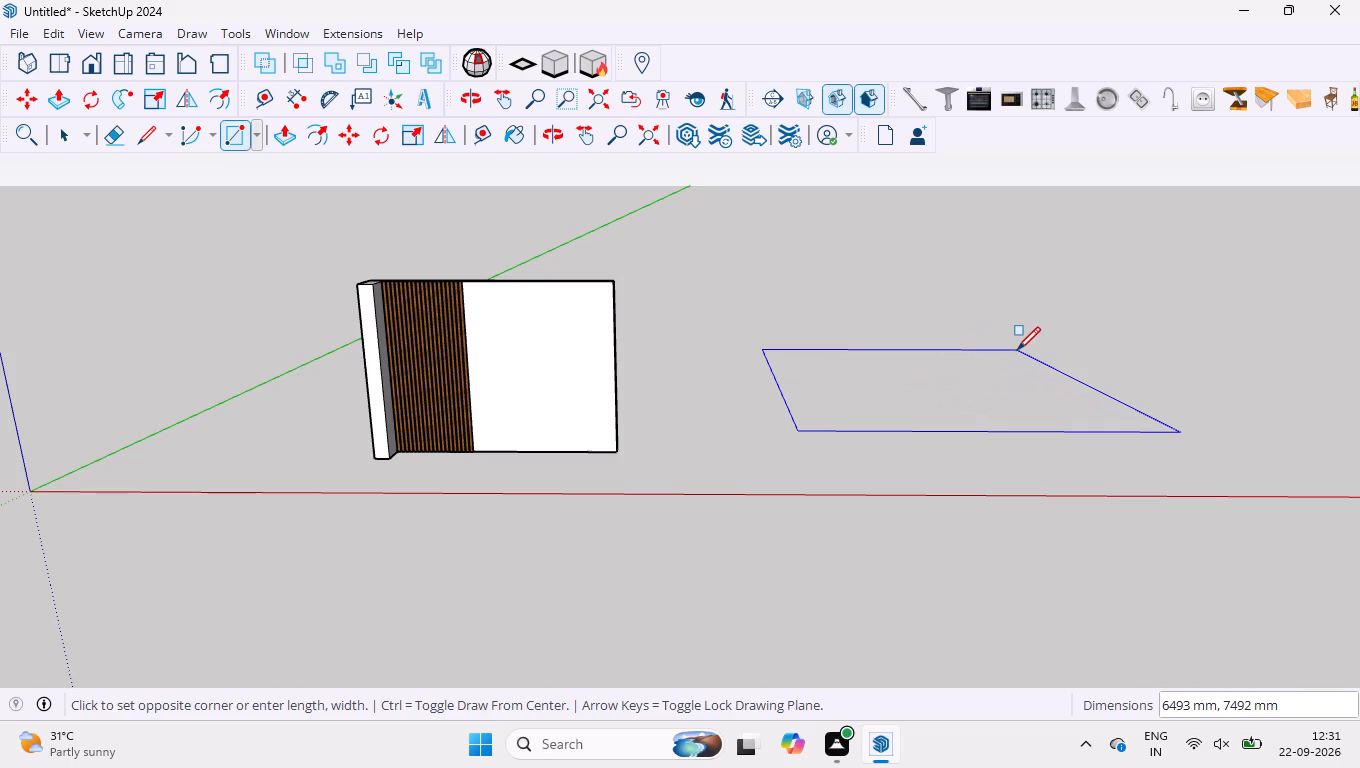
type("3000")
type(",362")
key("Return")
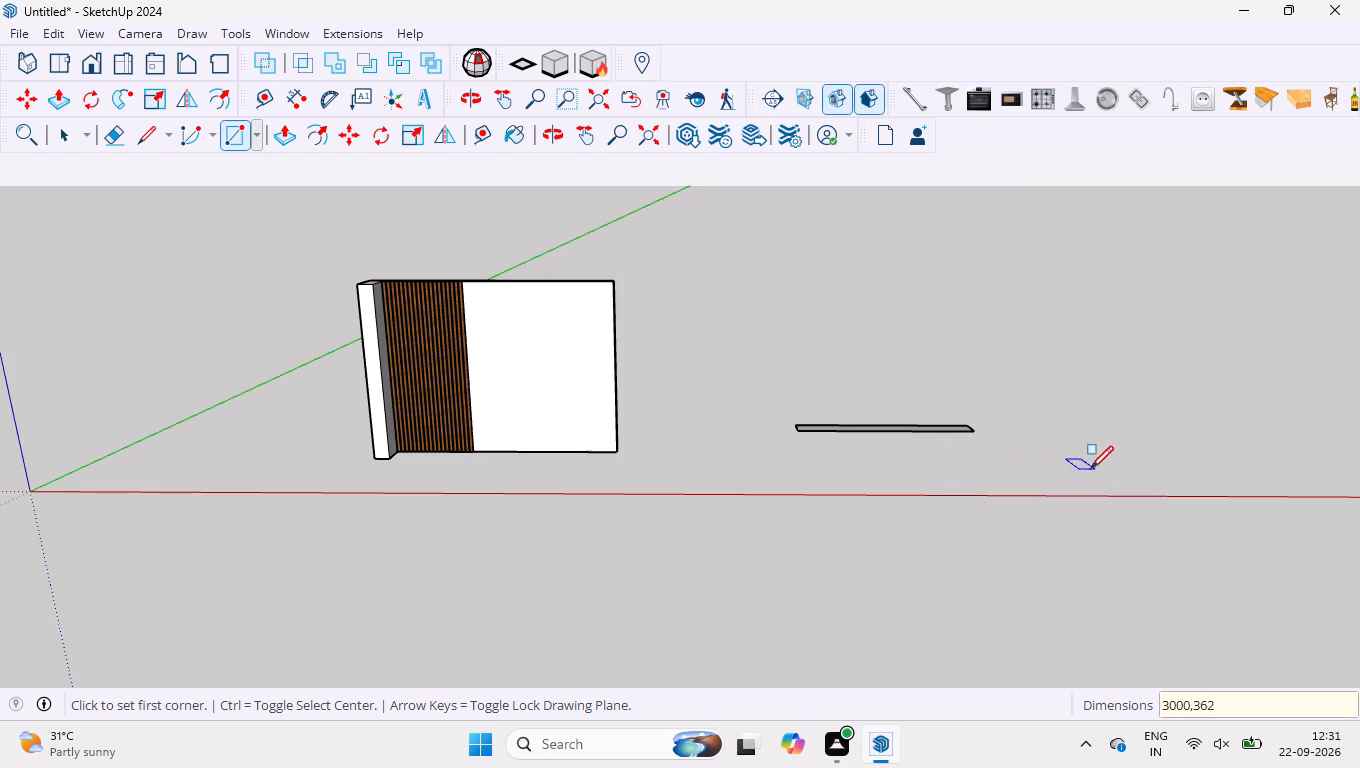
key("space")
Extrude the ground rectangle upward 300 mm with Push/Pull to form a long low box.
scroll(971, 428, "up", 3)
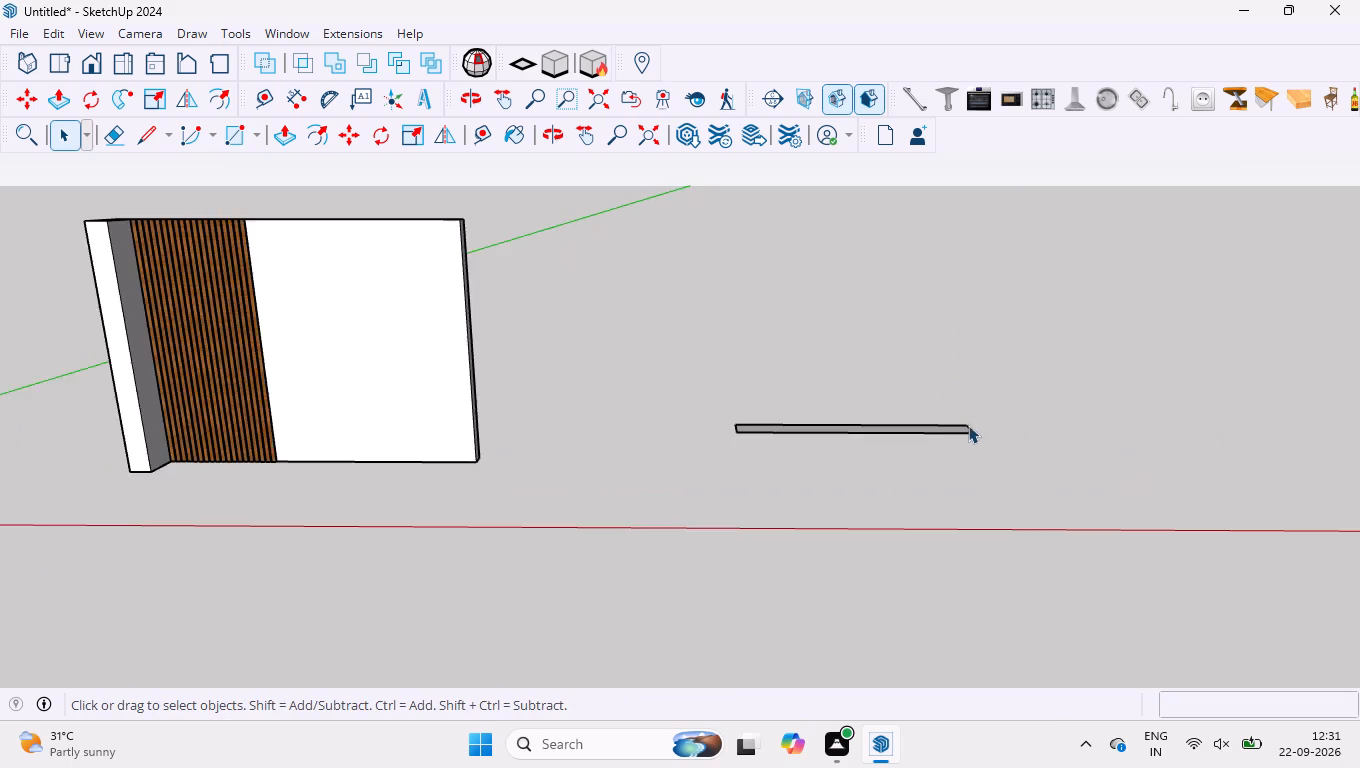
scroll(940, 418, "up", 13)
middle_click_drag(849, 458, 857, 522)
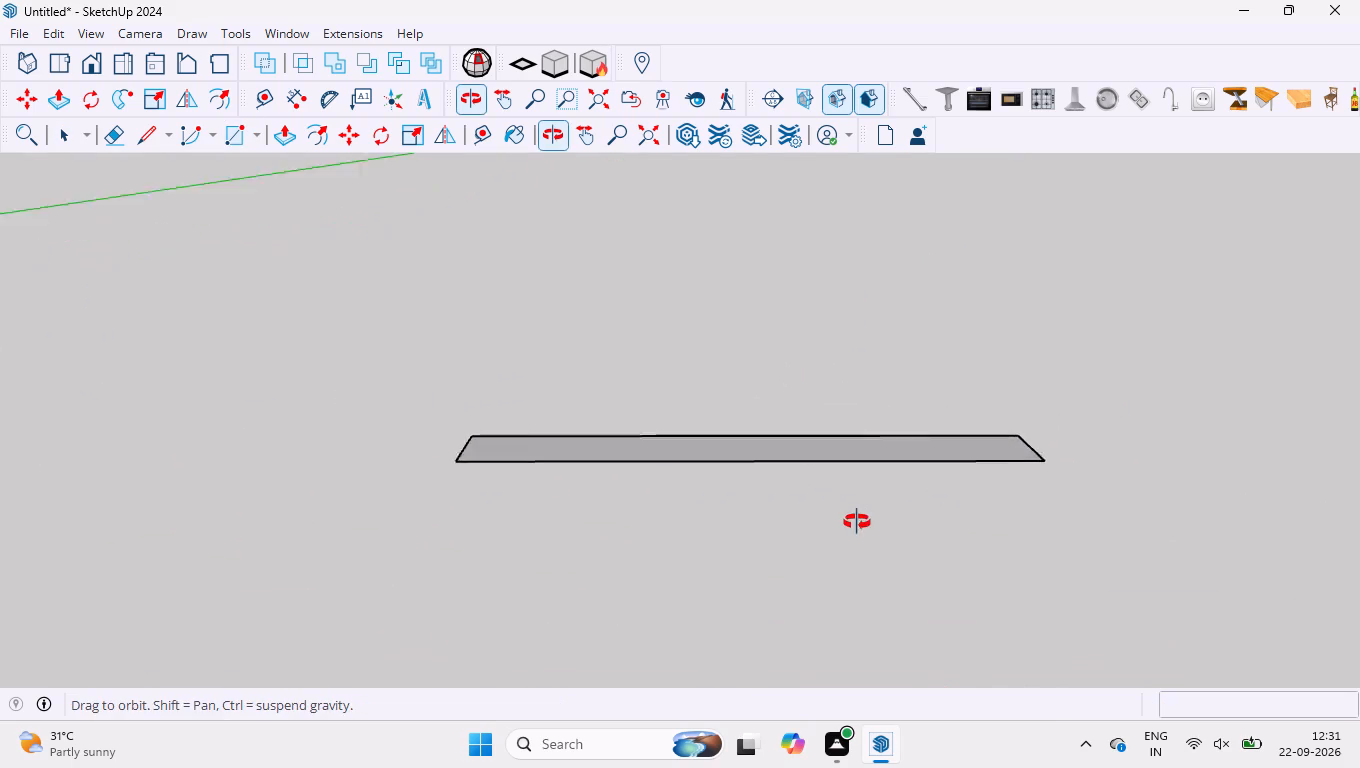
middle_click_drag(857, 522, 857, 533)
left_click(852, 448)
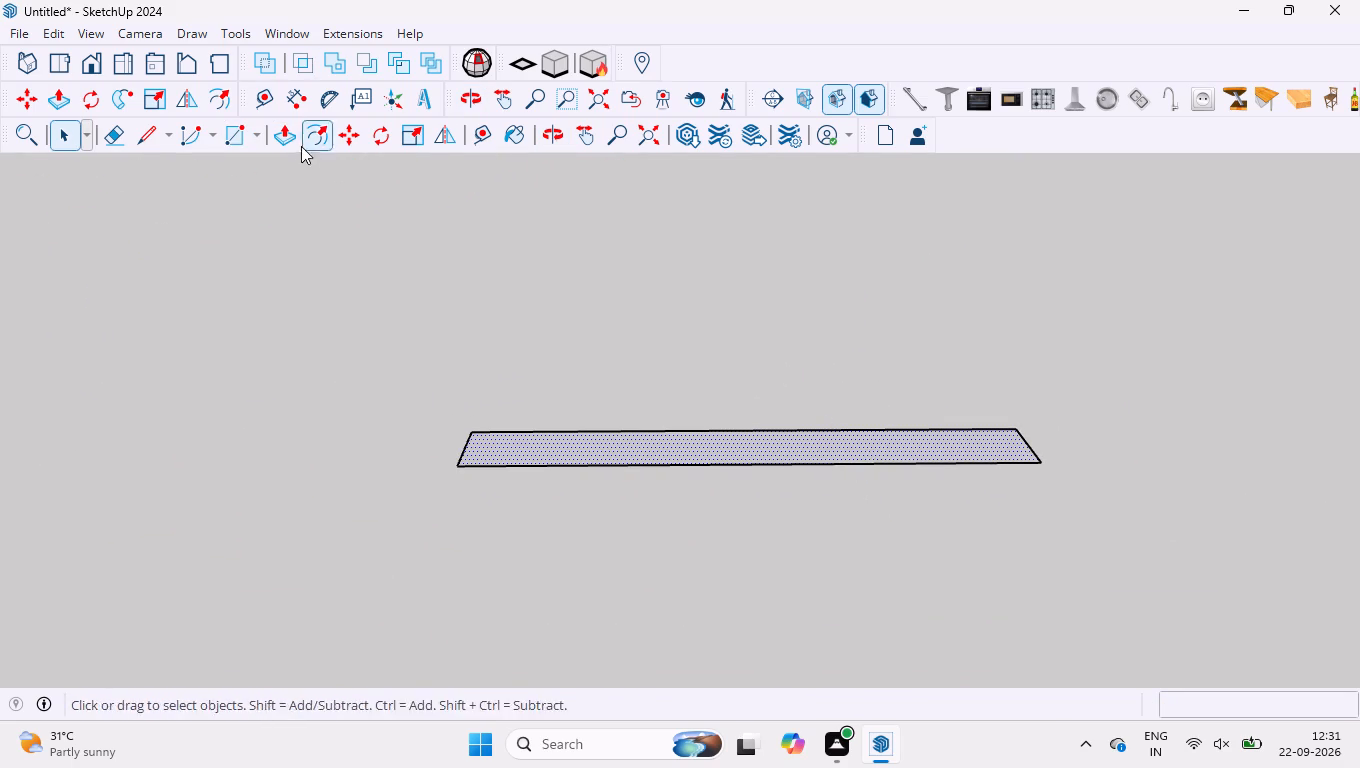
left_click(287, 132)
left_click(788, 439)
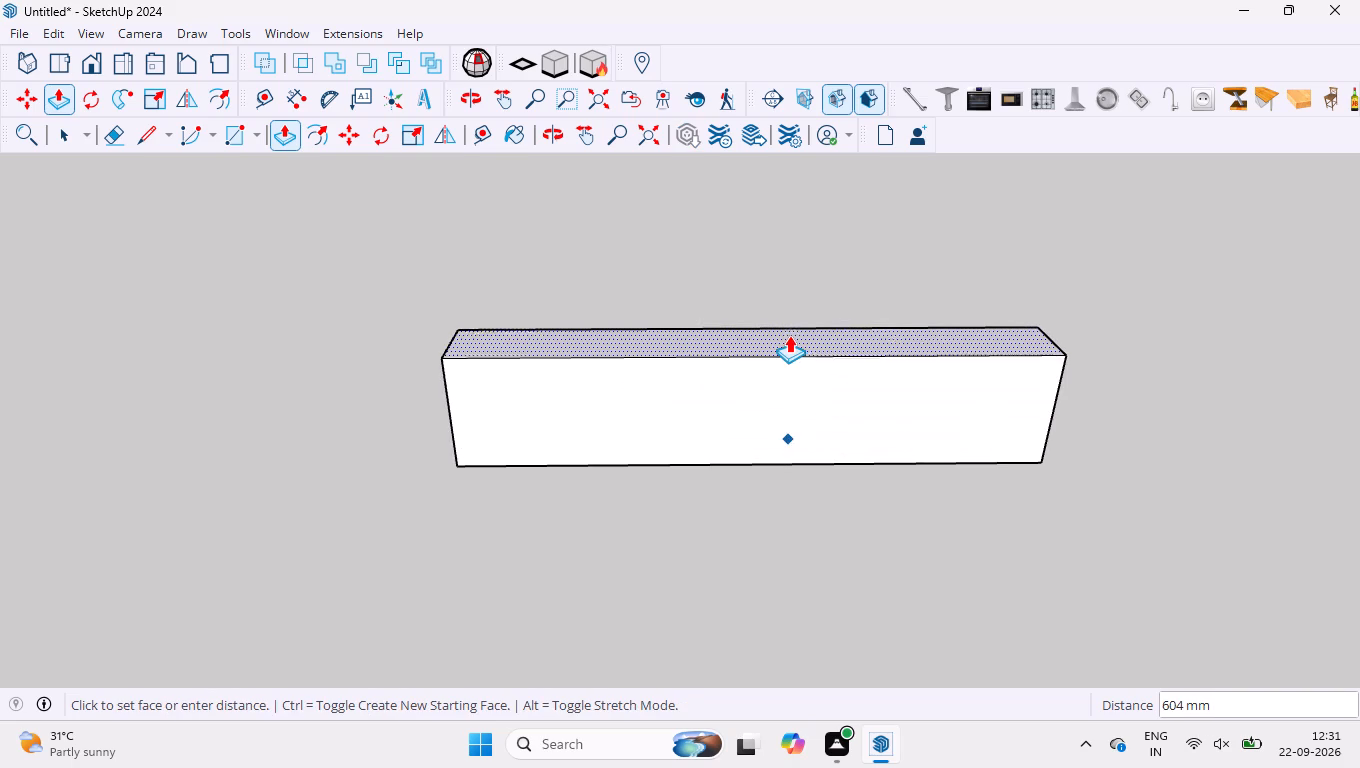
type("300")
key("Return")
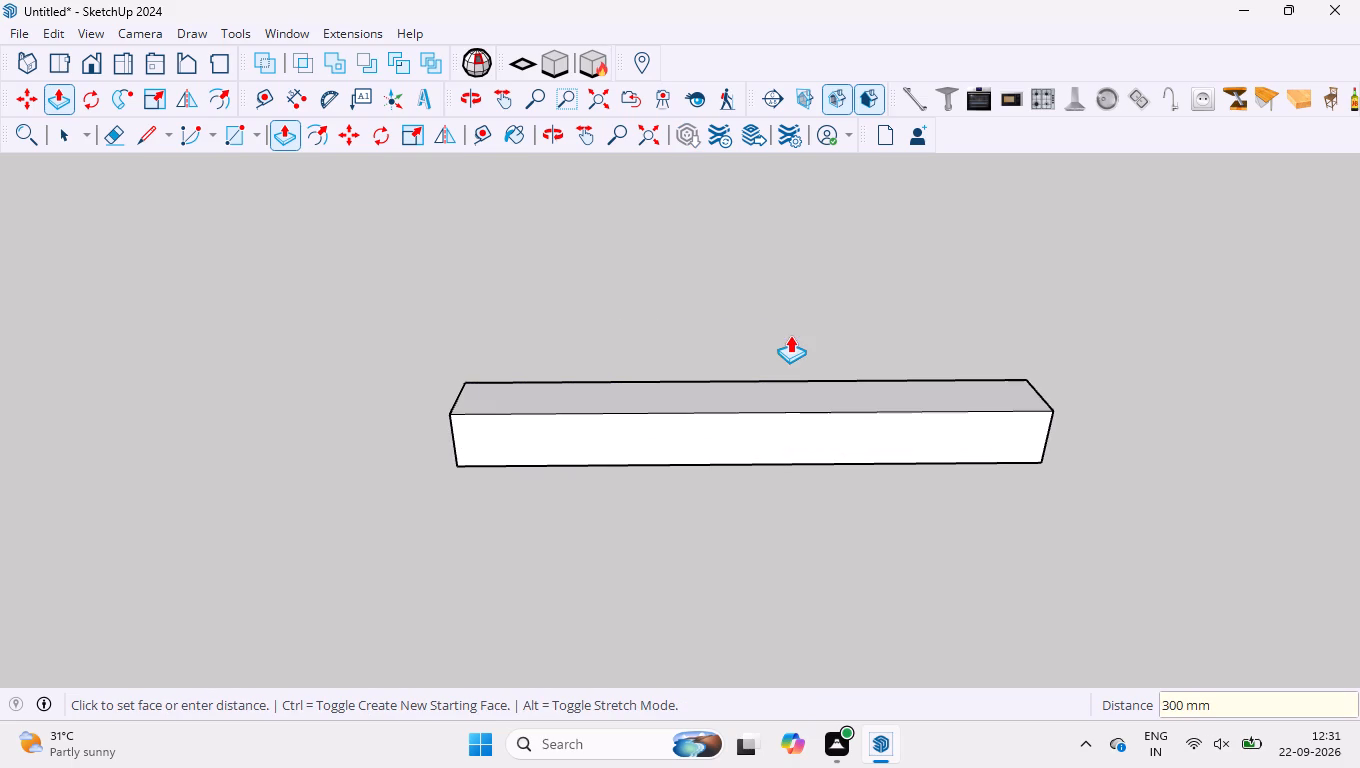
key("space")
Divide the box's top front edge into 4 equal segments of 750 mm.
left_click(805, 424)
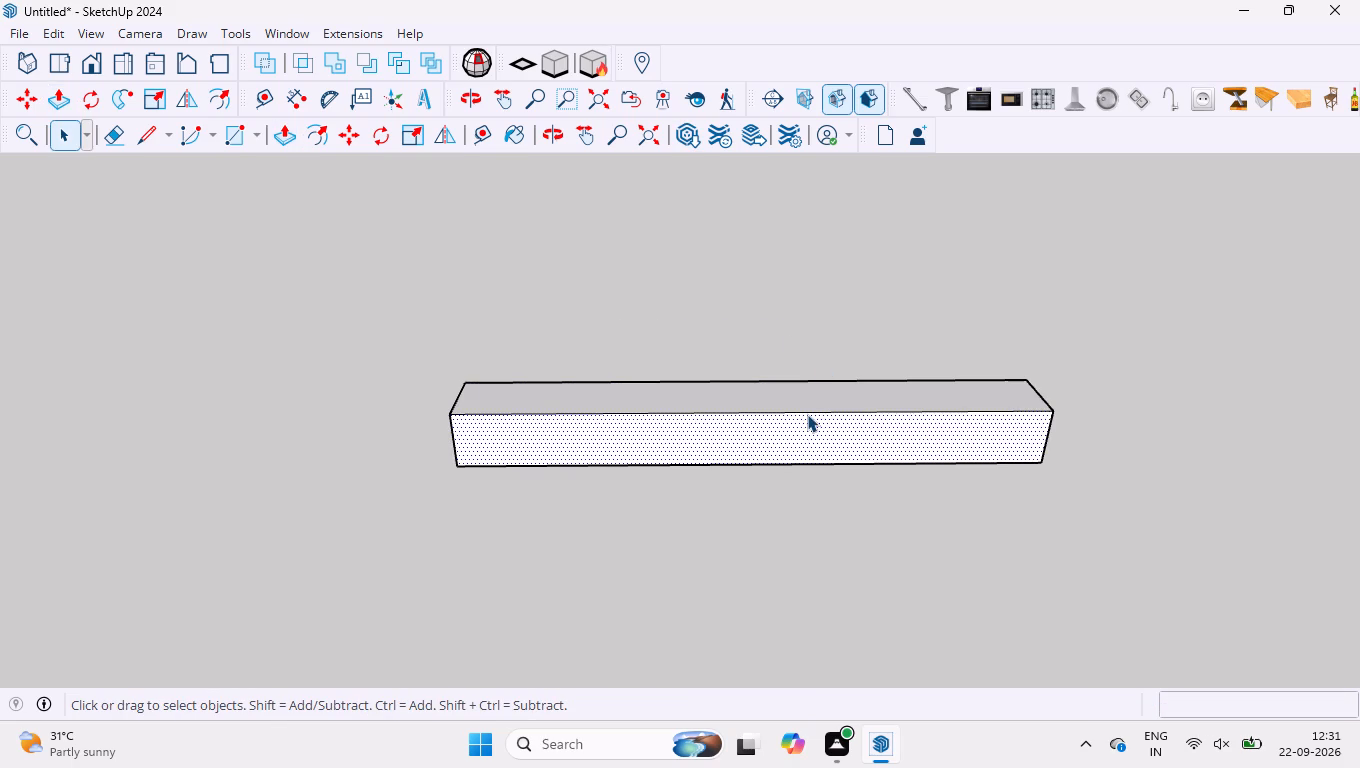
left_click(807, 414)
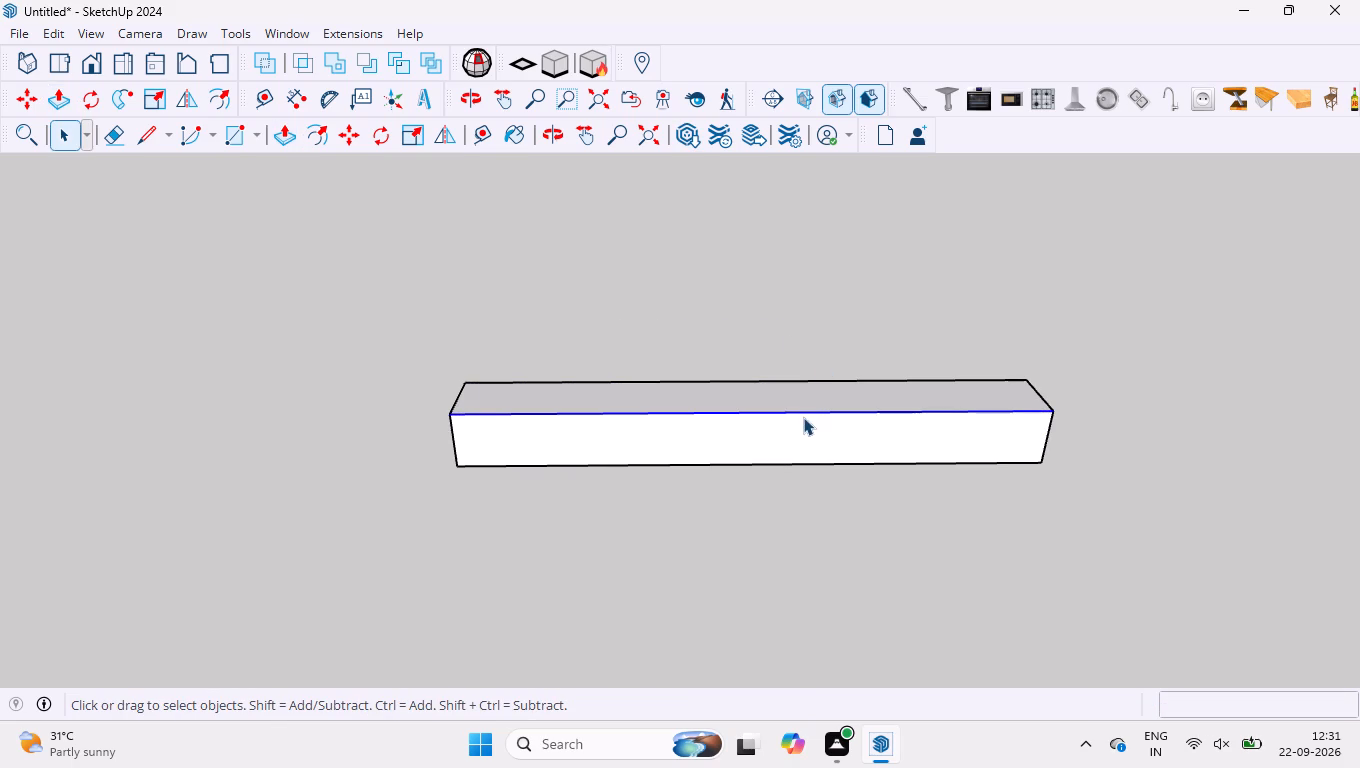
right_click(803, 417)
left_click(760, 412)
scroll(772, 408, "up", 7)
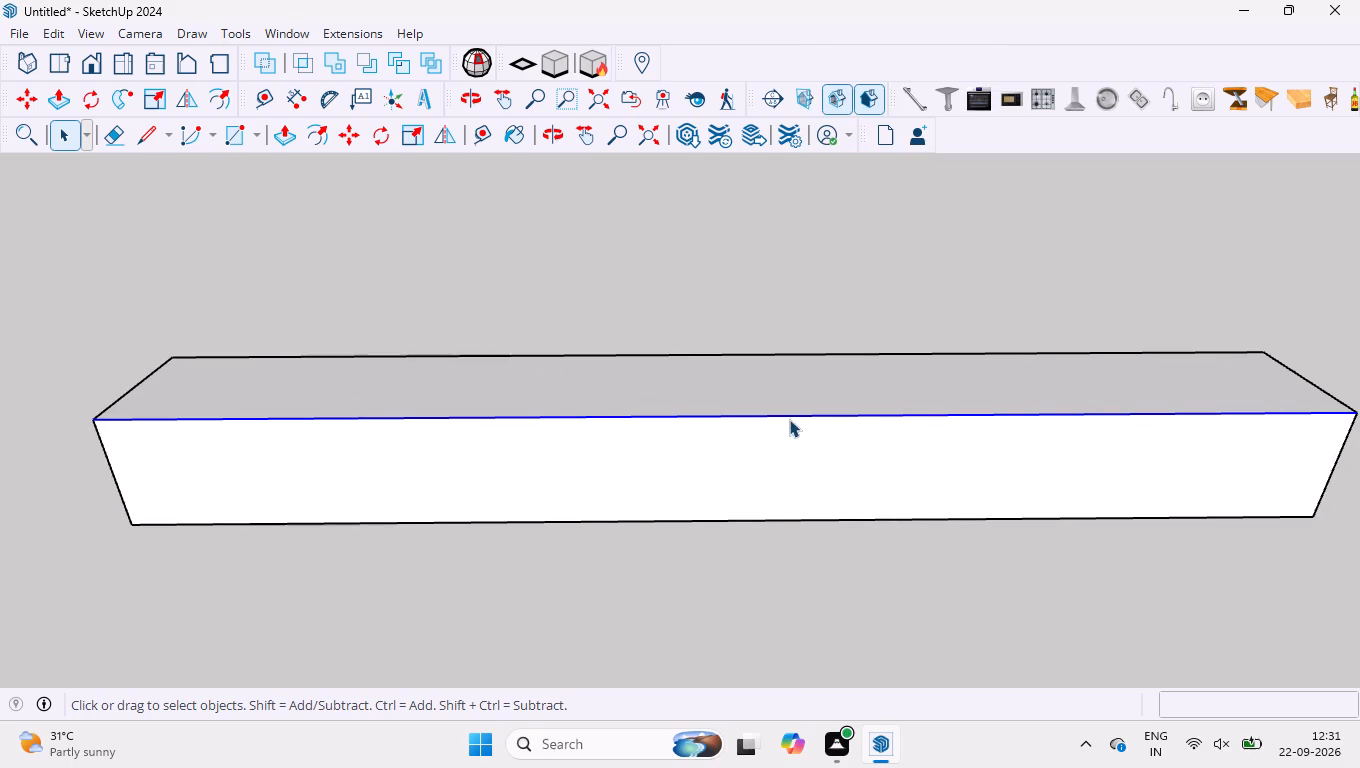
right_click(789, 416)
left_click(839, 557)
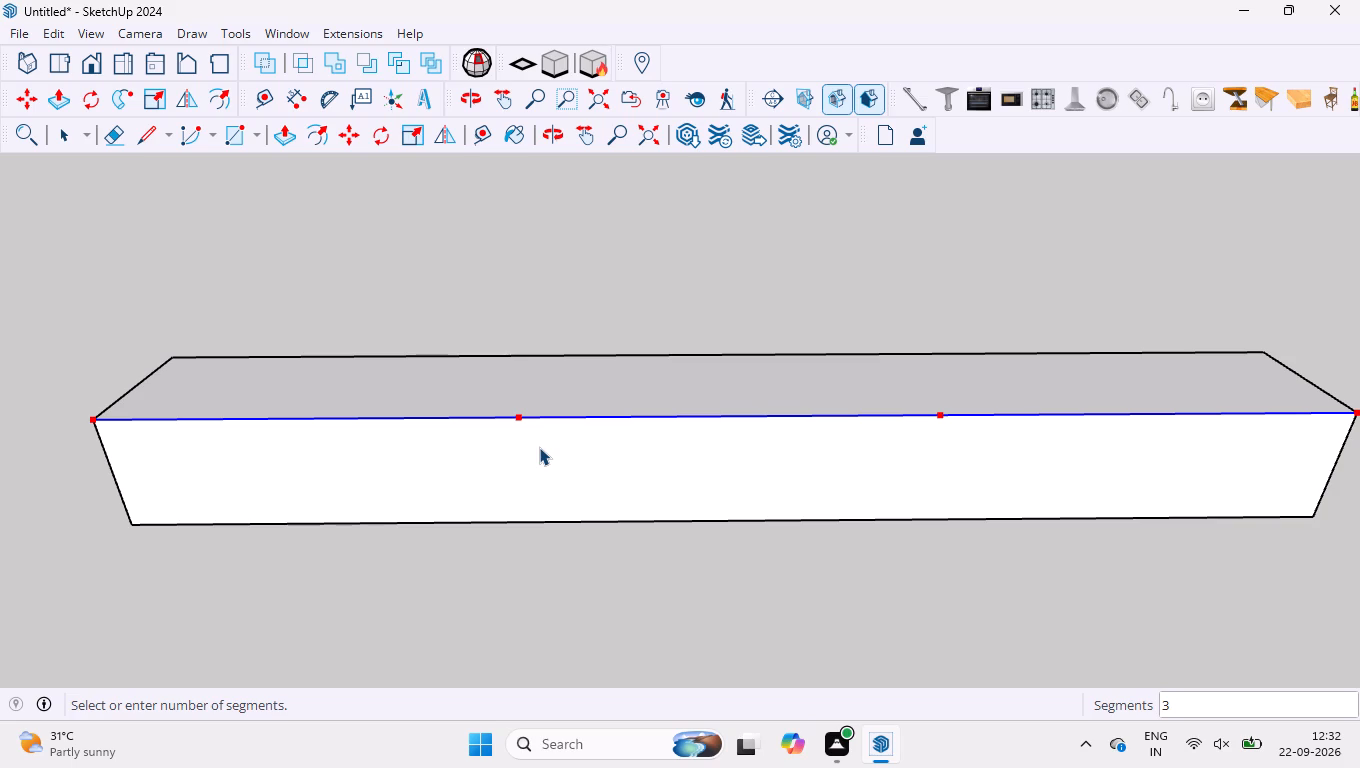
left_click(444, 444)
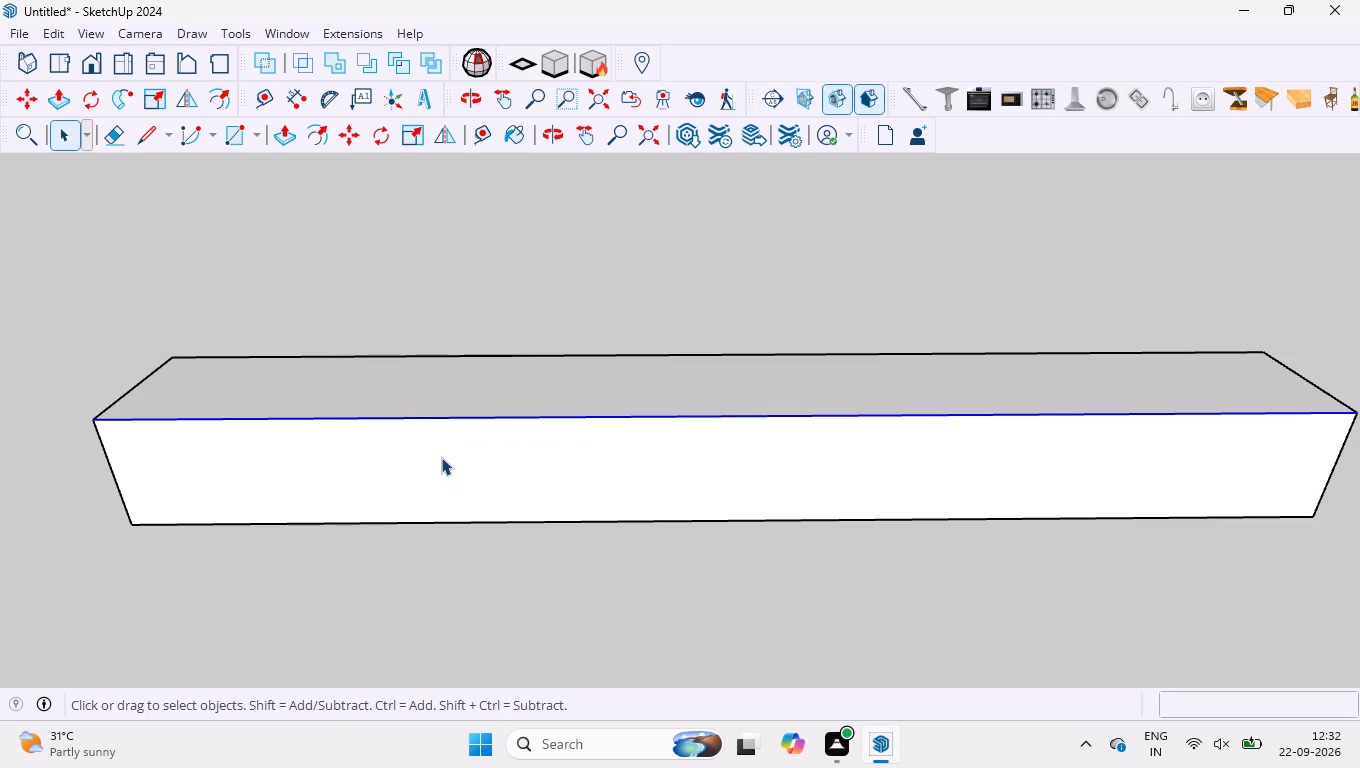
Draw three 300 mm vertical lines from the edge's division points to the bottom edge, splitting the box front into four panels.
key("l")
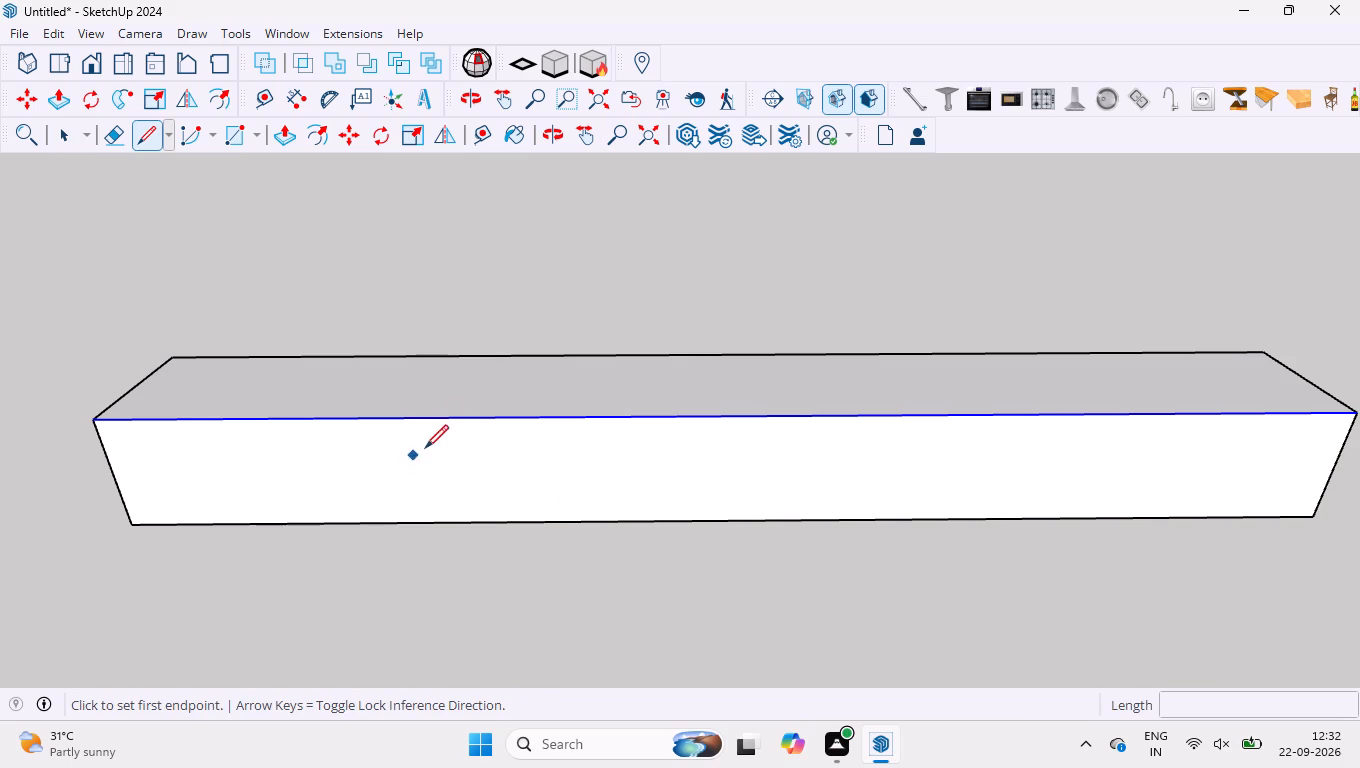
left_click(415, 420)
left_click(431, 526)
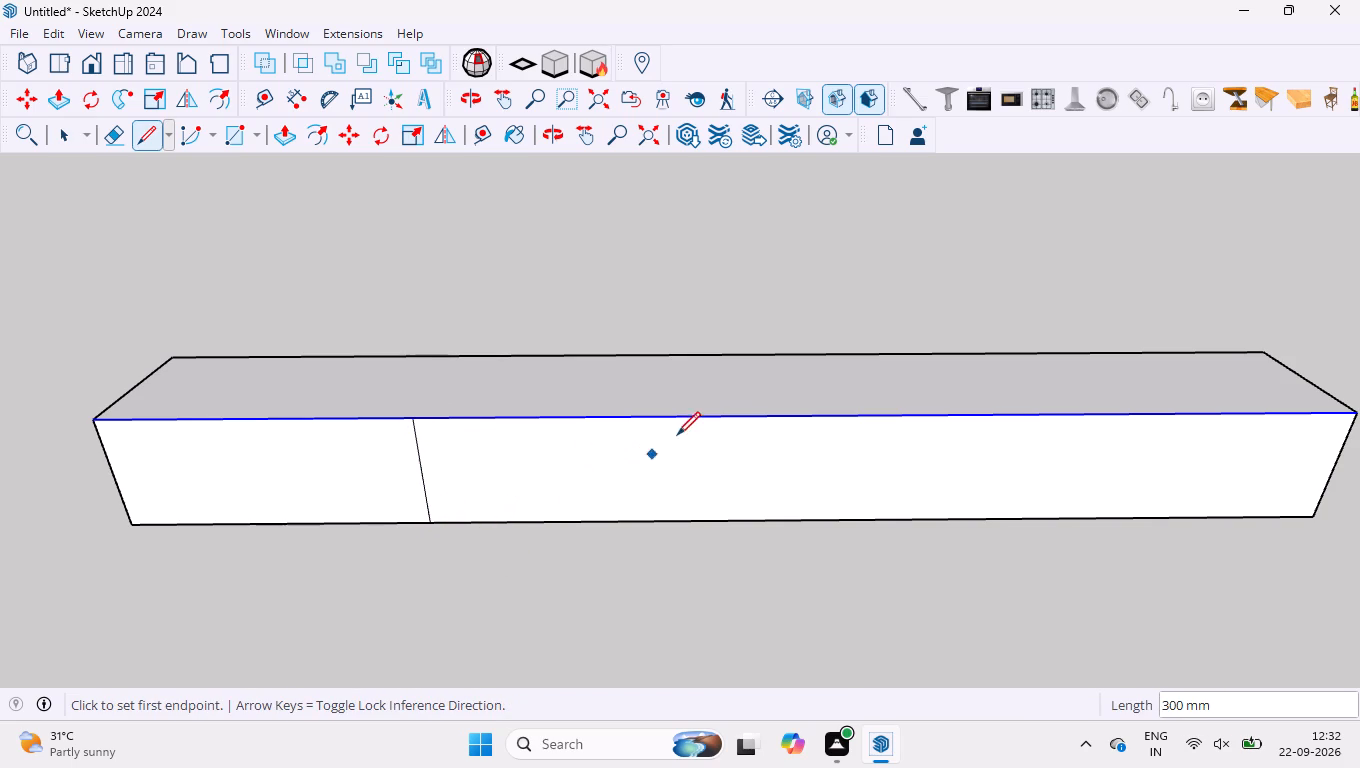
left_click(731, 418)
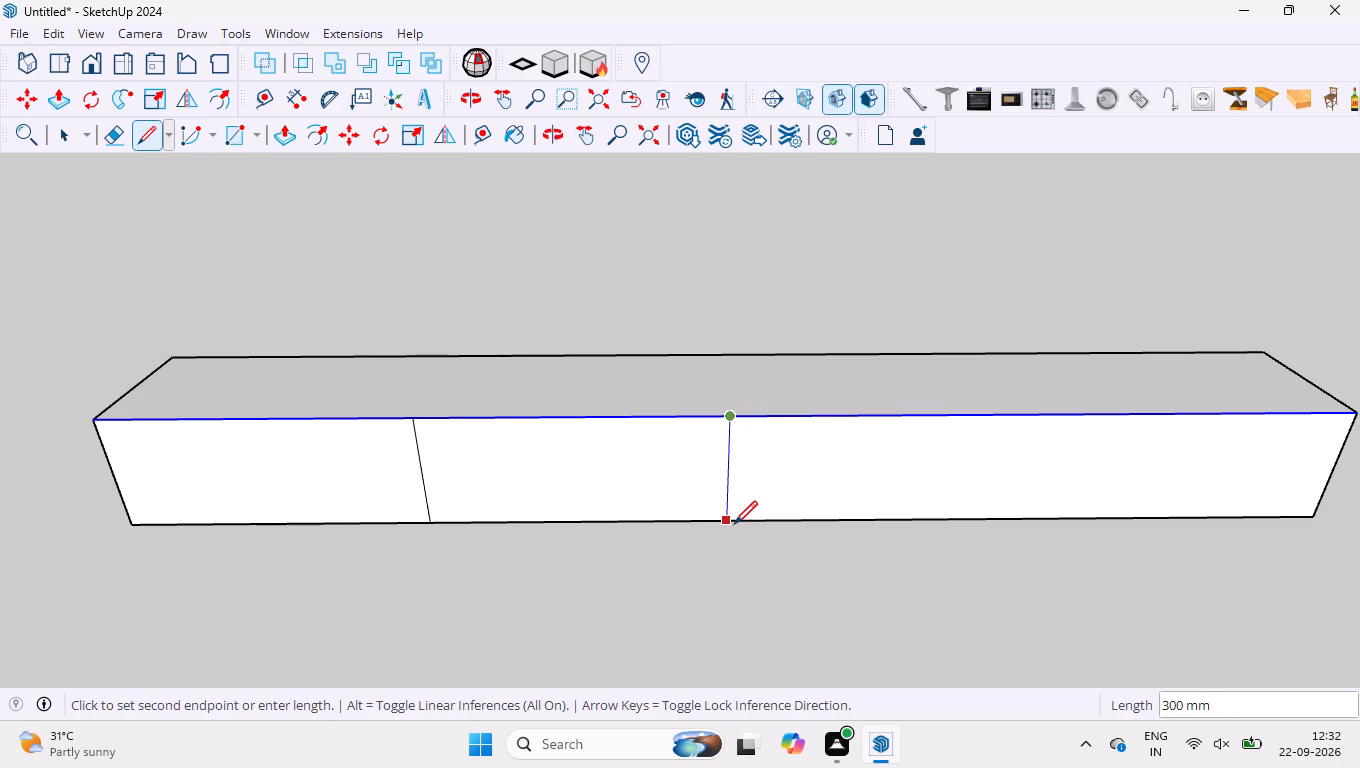
left_click(734, 524)
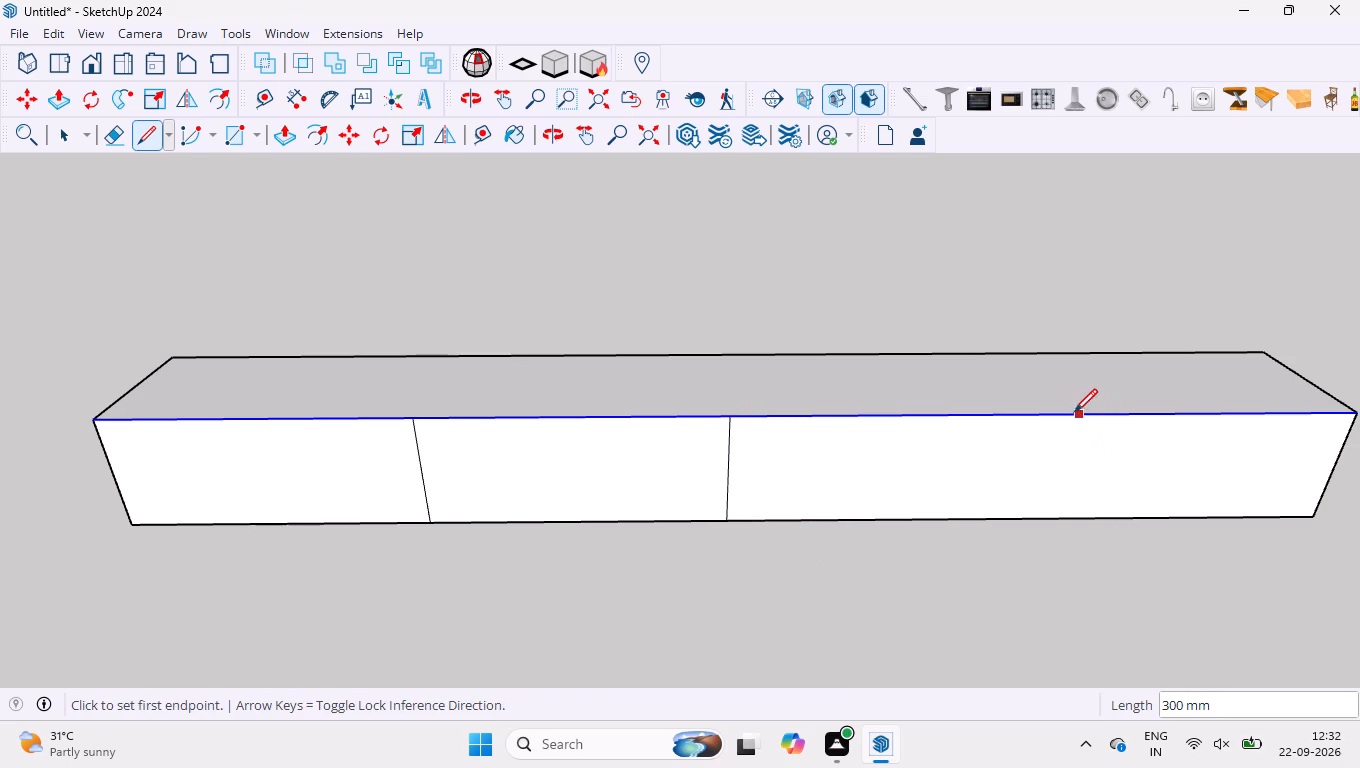
left_click(1047, 418)
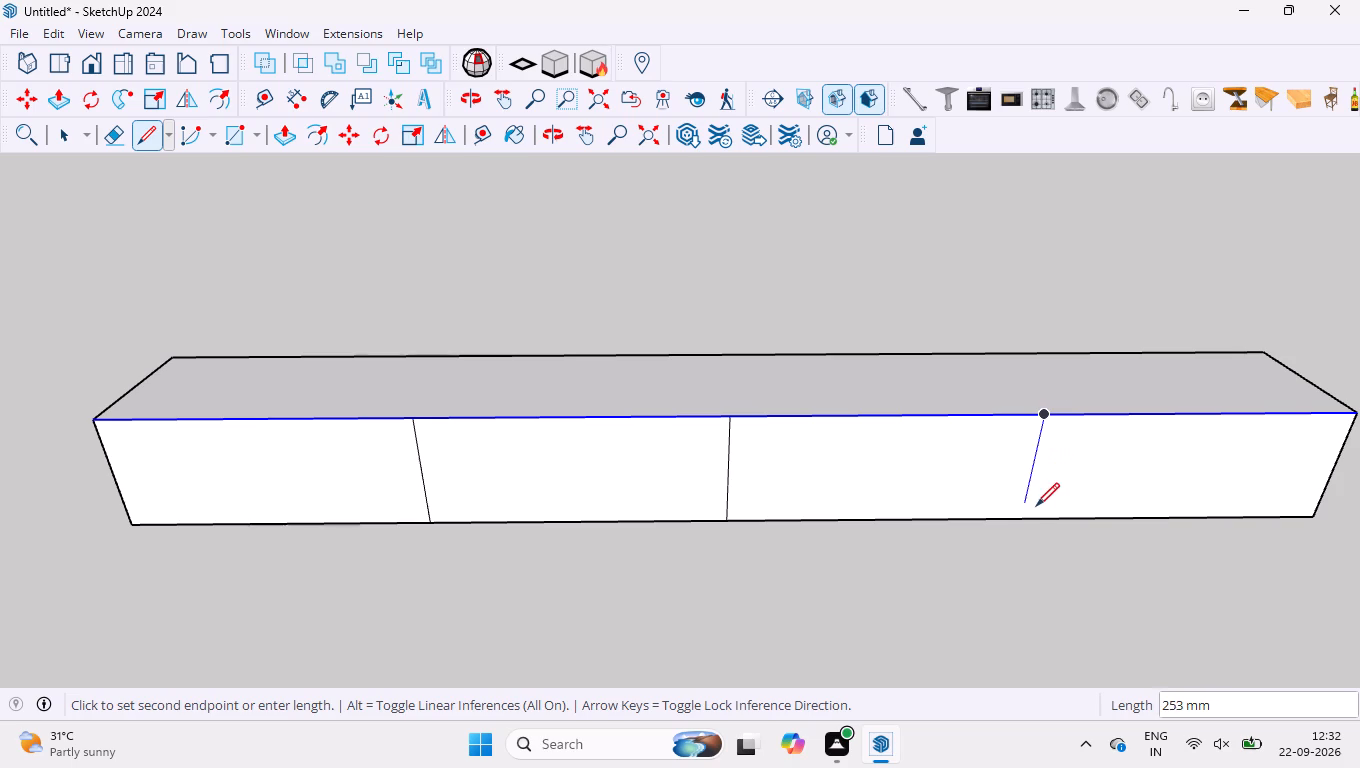
left_click(1030, 518)
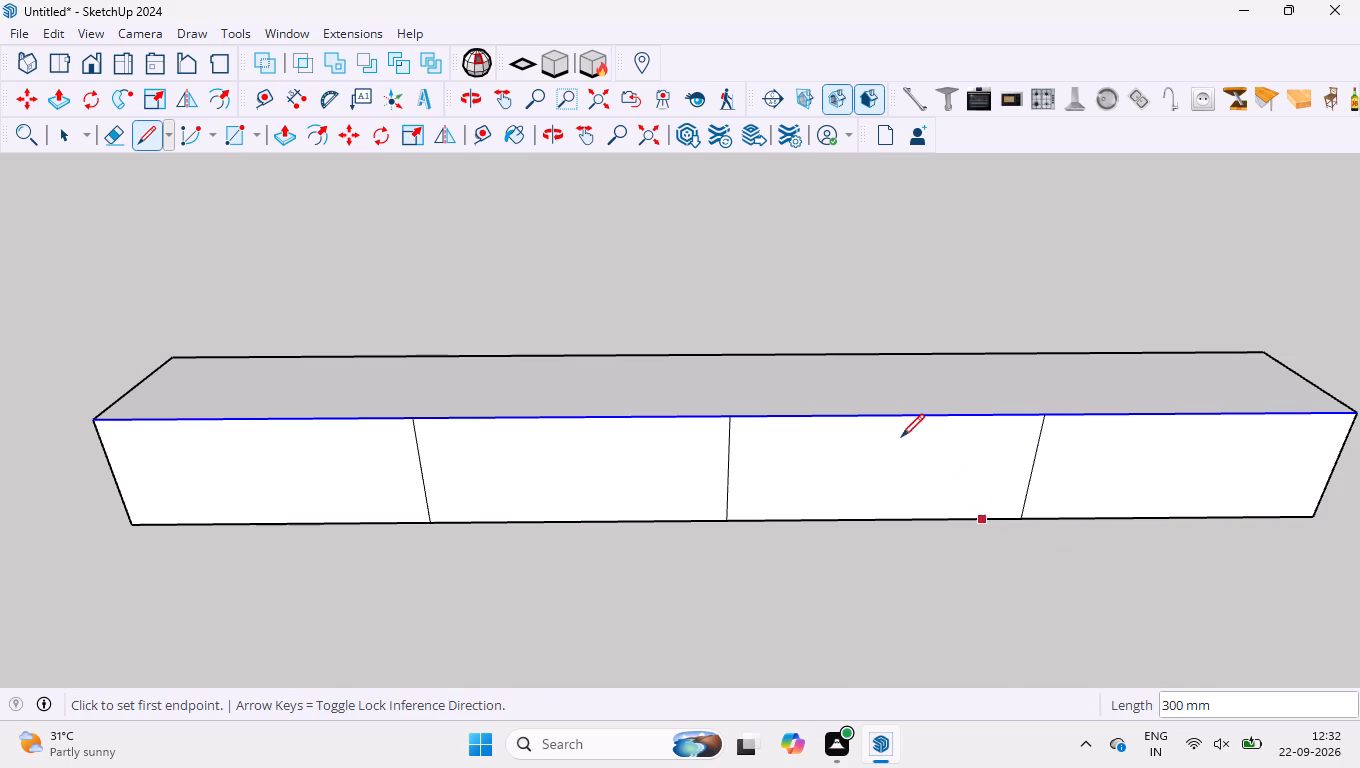
key("space")
left_click(840, 297)
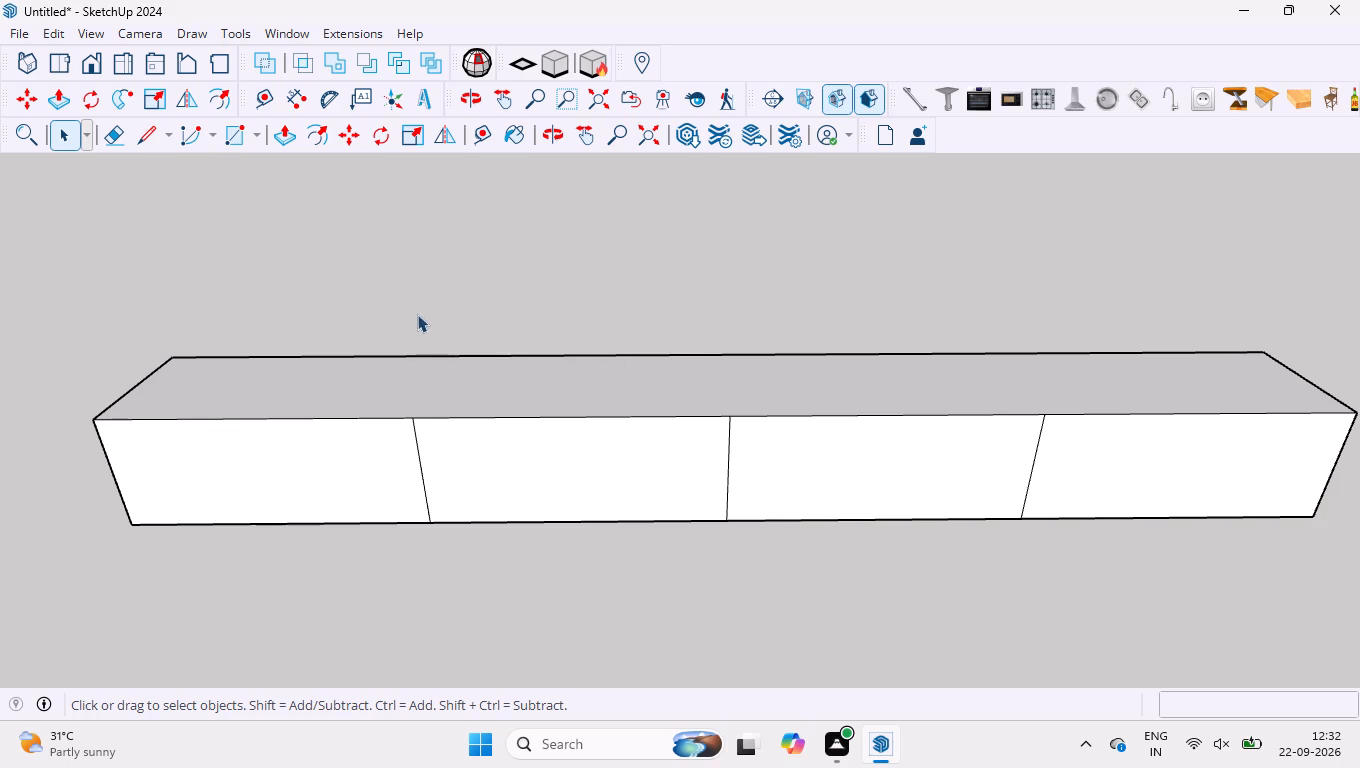
Examine the top face of the clad wall and the short line crossing it above the wood strips.
scroll(411, 327, "down", 19)
scroll(477, 332, "down", 4)
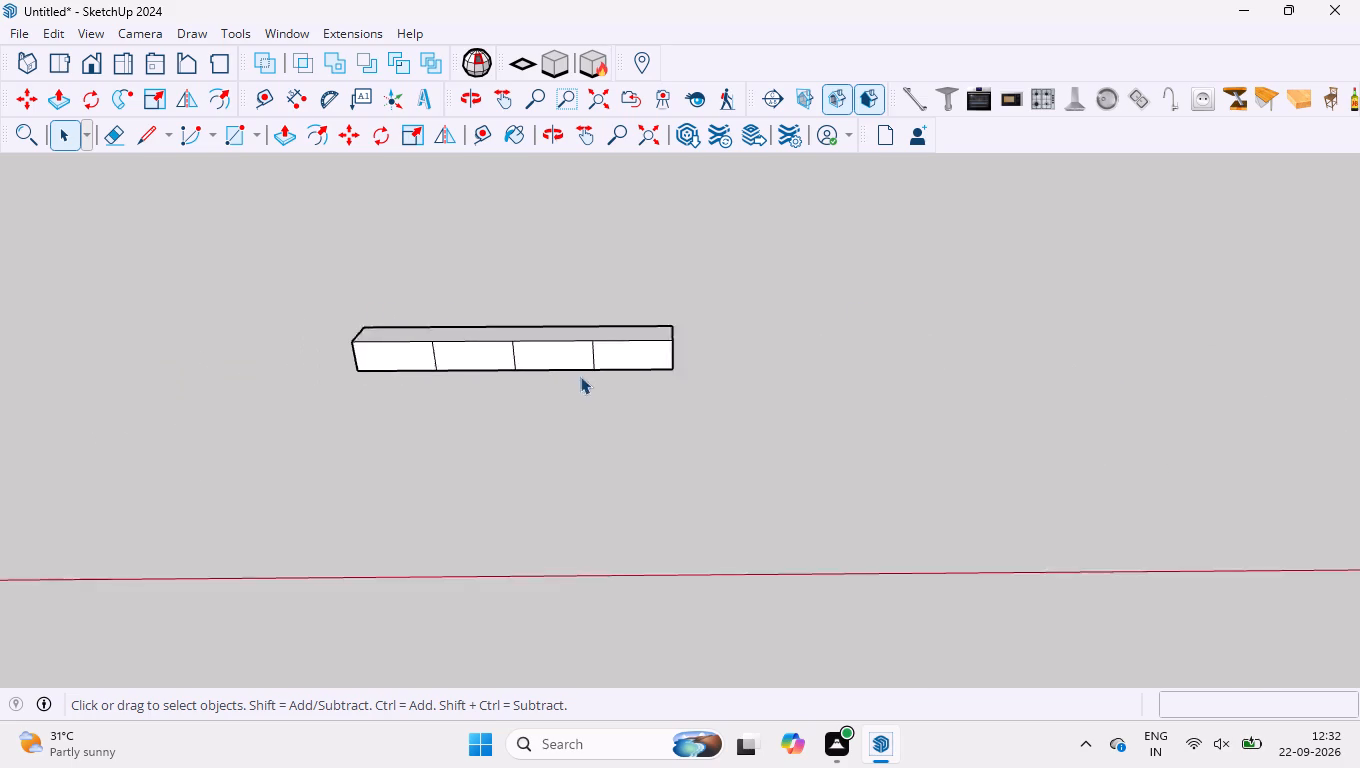
scroll(580, 376, "down", 12)
scroll(267, 313, "up", 12)
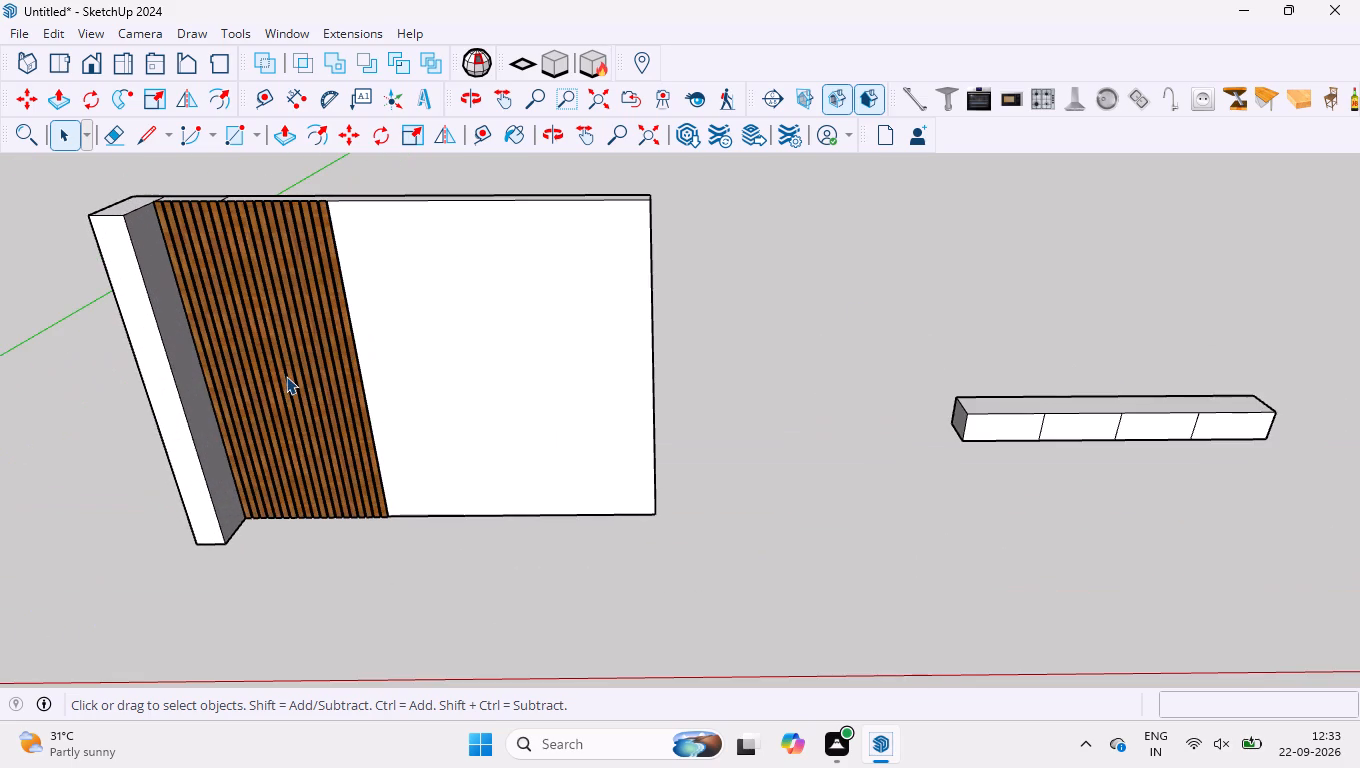
scroll(204, 168, "up", 1)
middle_click_drag(201, 165, 189, 314)
scroll(218, 248, "up", 2)
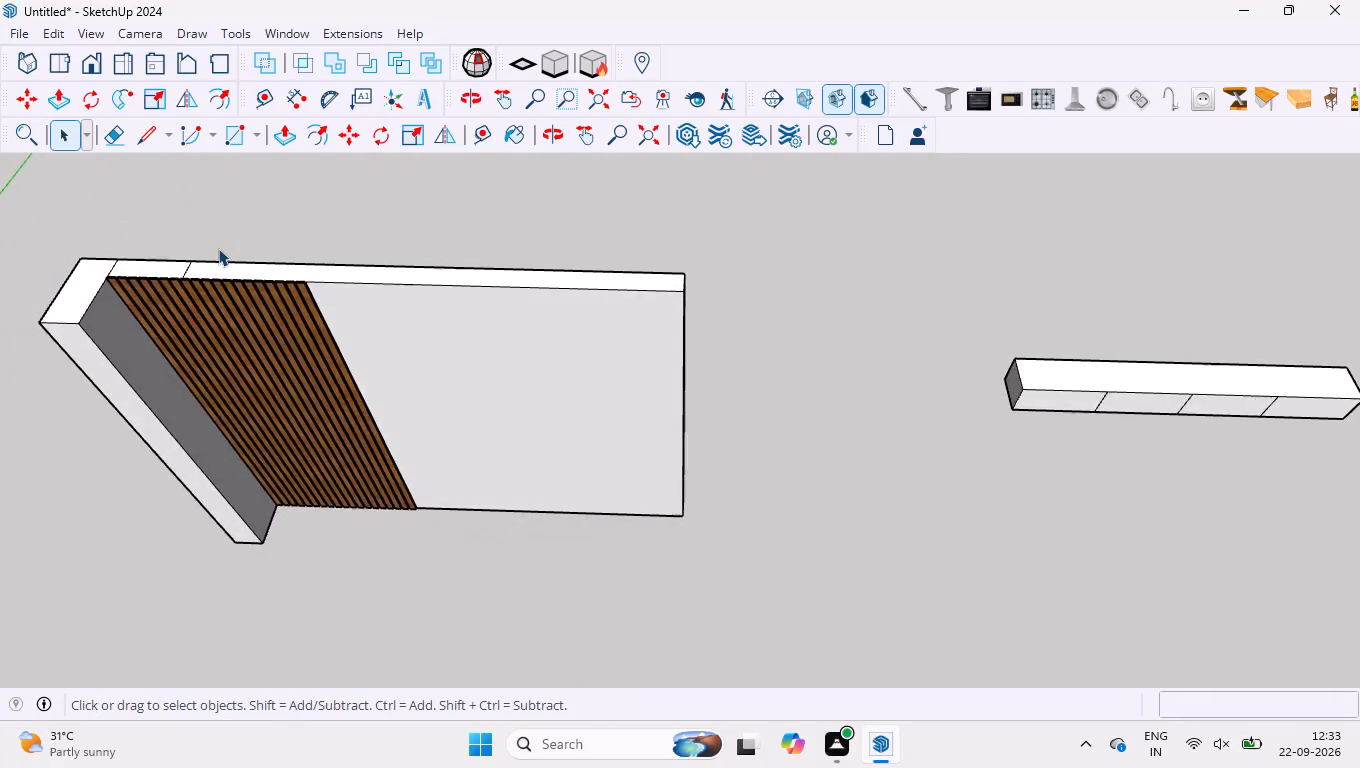
scroll(218, 248, "up", 18)
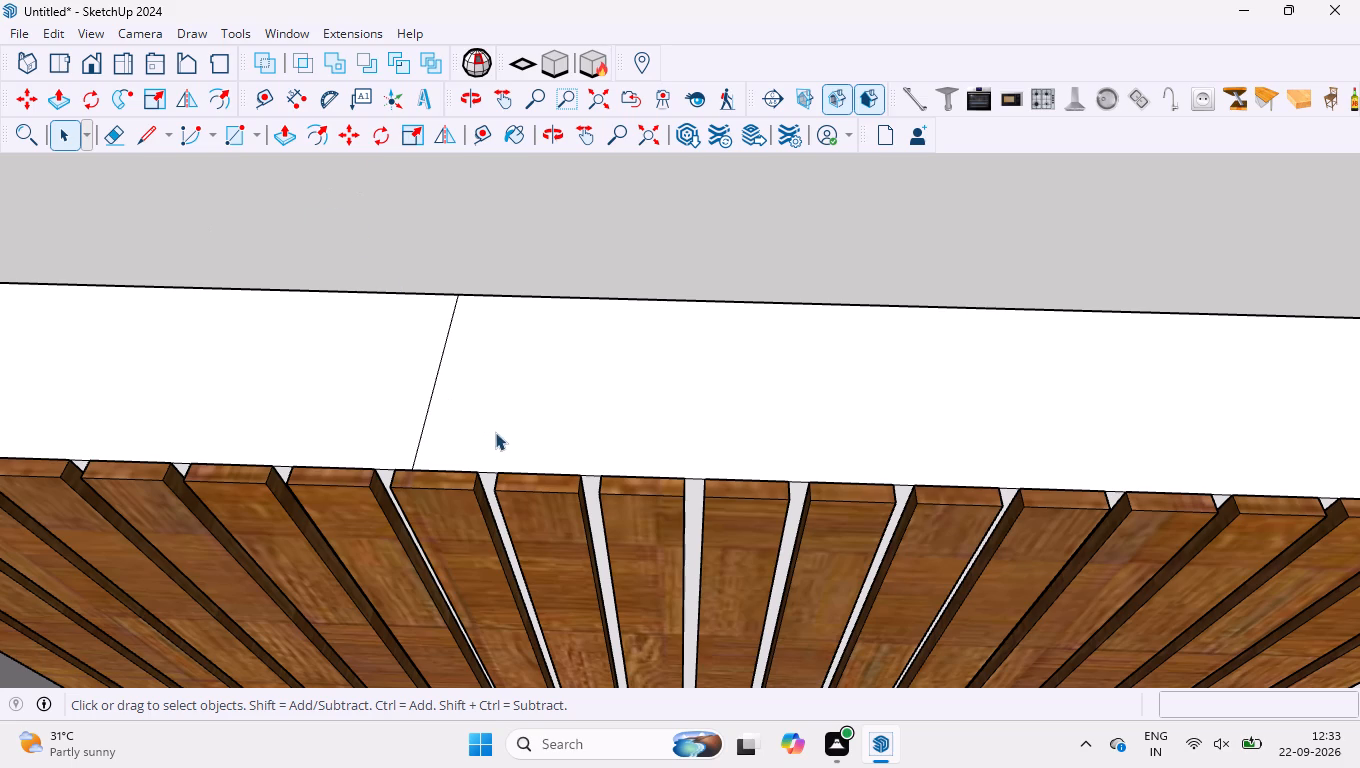
scroll(471, 383, "down", 10)
scroll(421, 266, "down", 8)
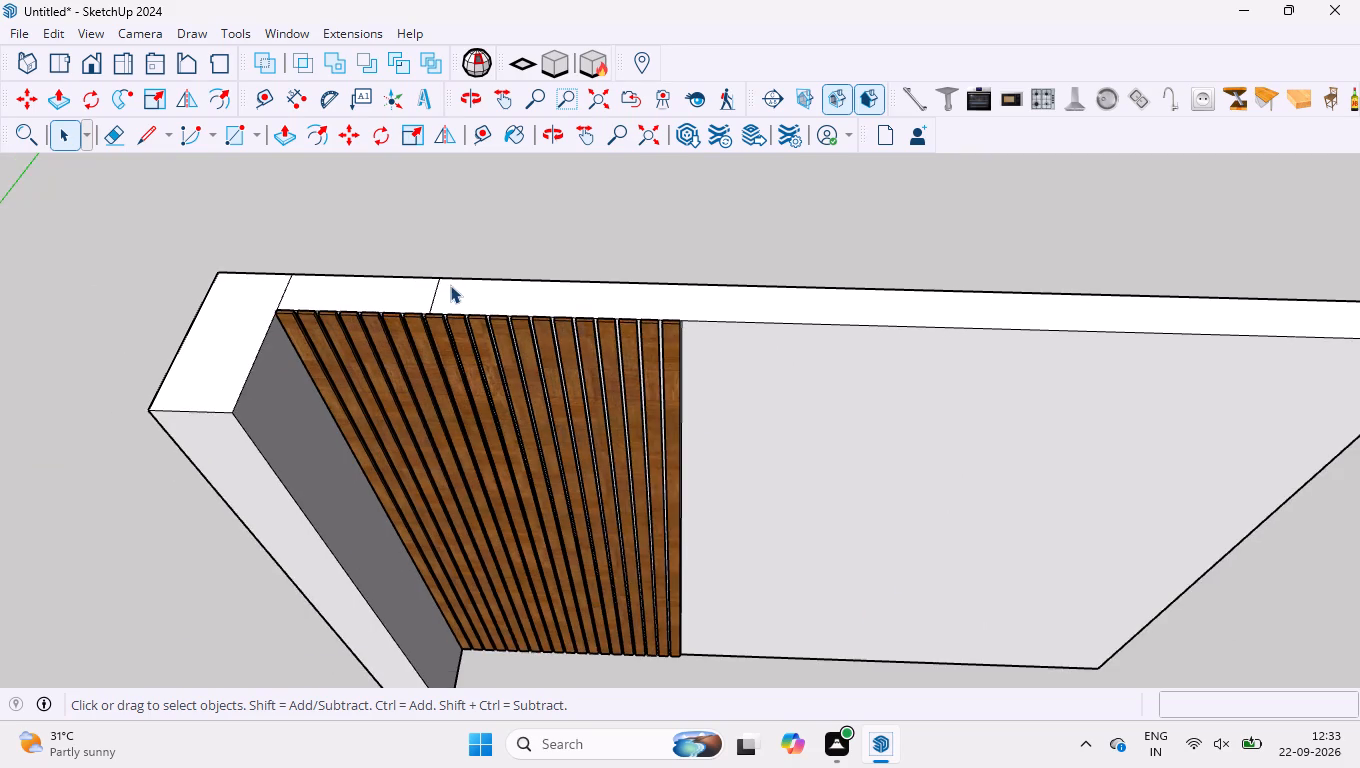
Hide the wood strip component on the wall.
scroll(450, 285, "up", 11)
middle_click_drag(411, 318, 437, 326)
scroll(394, 393, "up", 1)
double_click(395, 393)
right_click(402, 393)
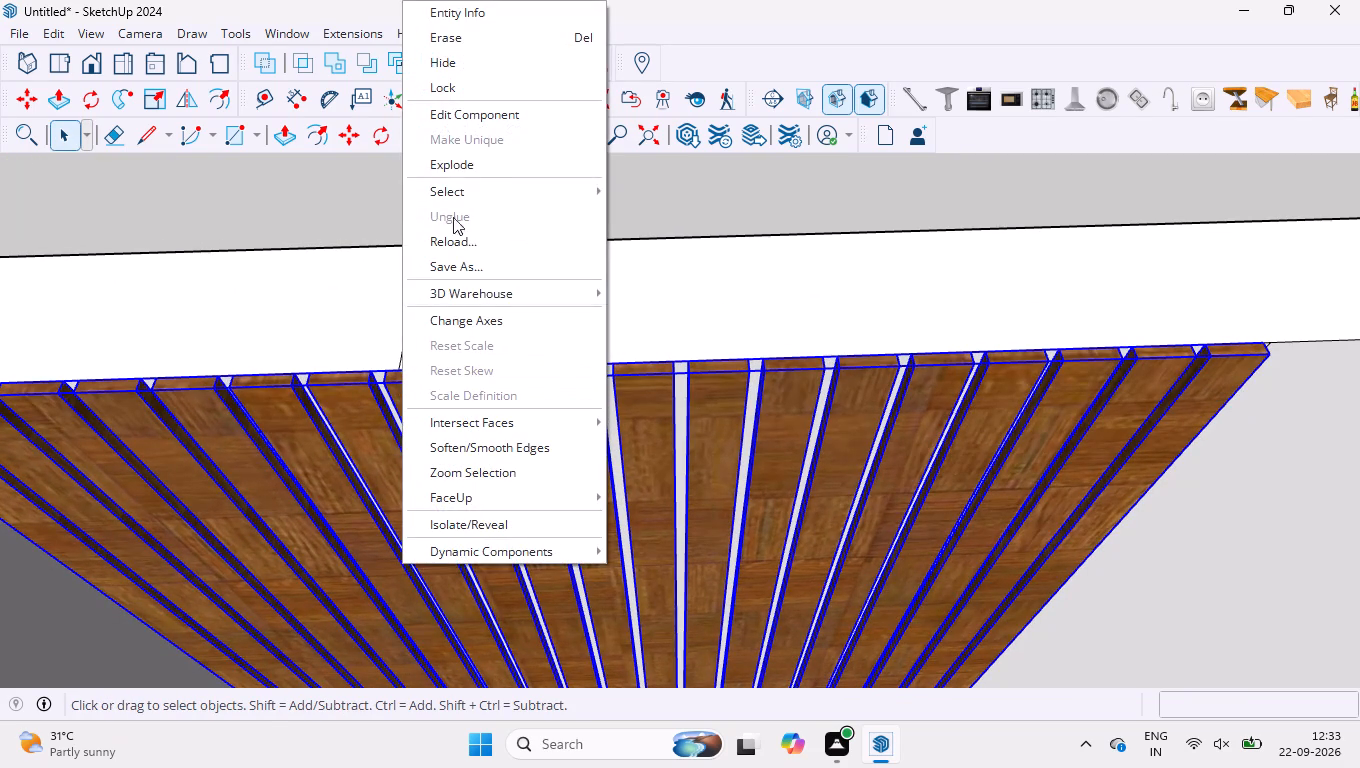
left_click(427, 62)
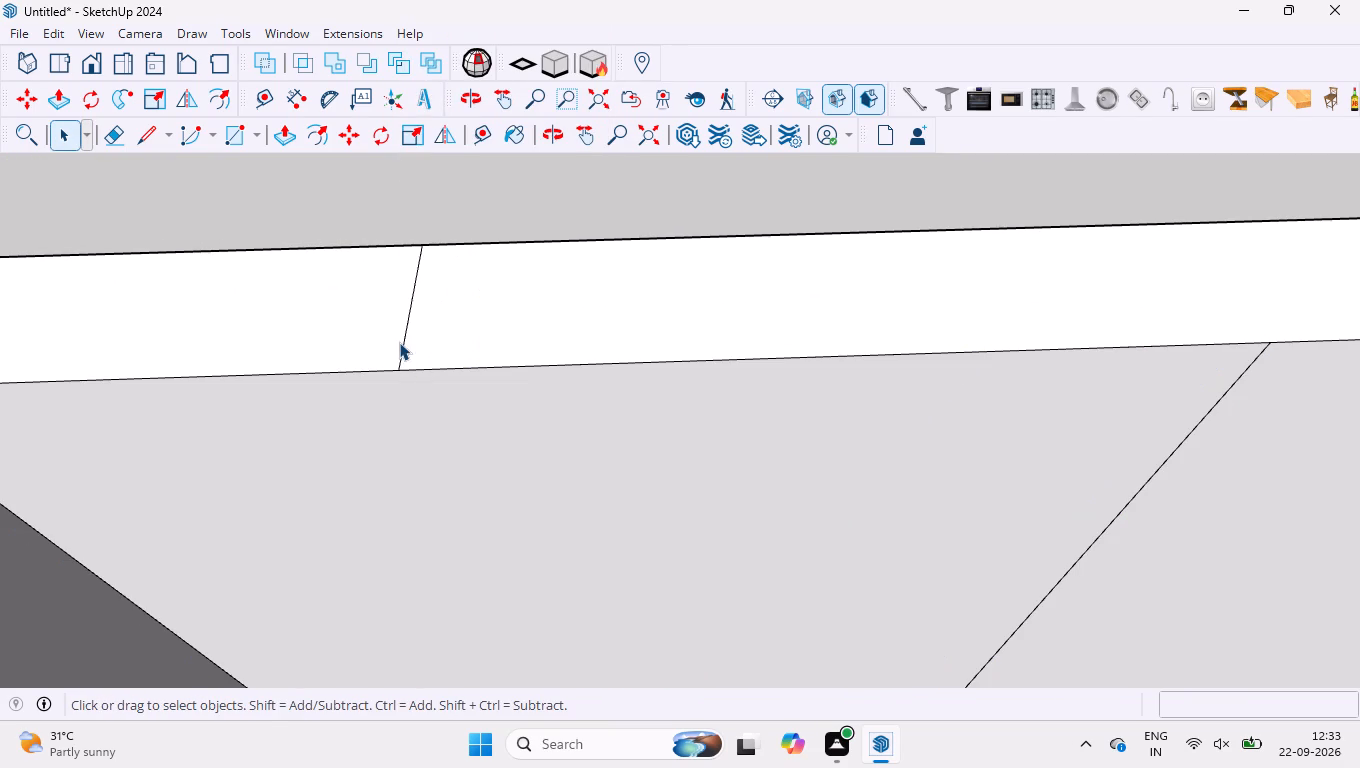
Erase the short line crossing the top face of the clad wall.
left_click_drag(420, 328, 384, 336)
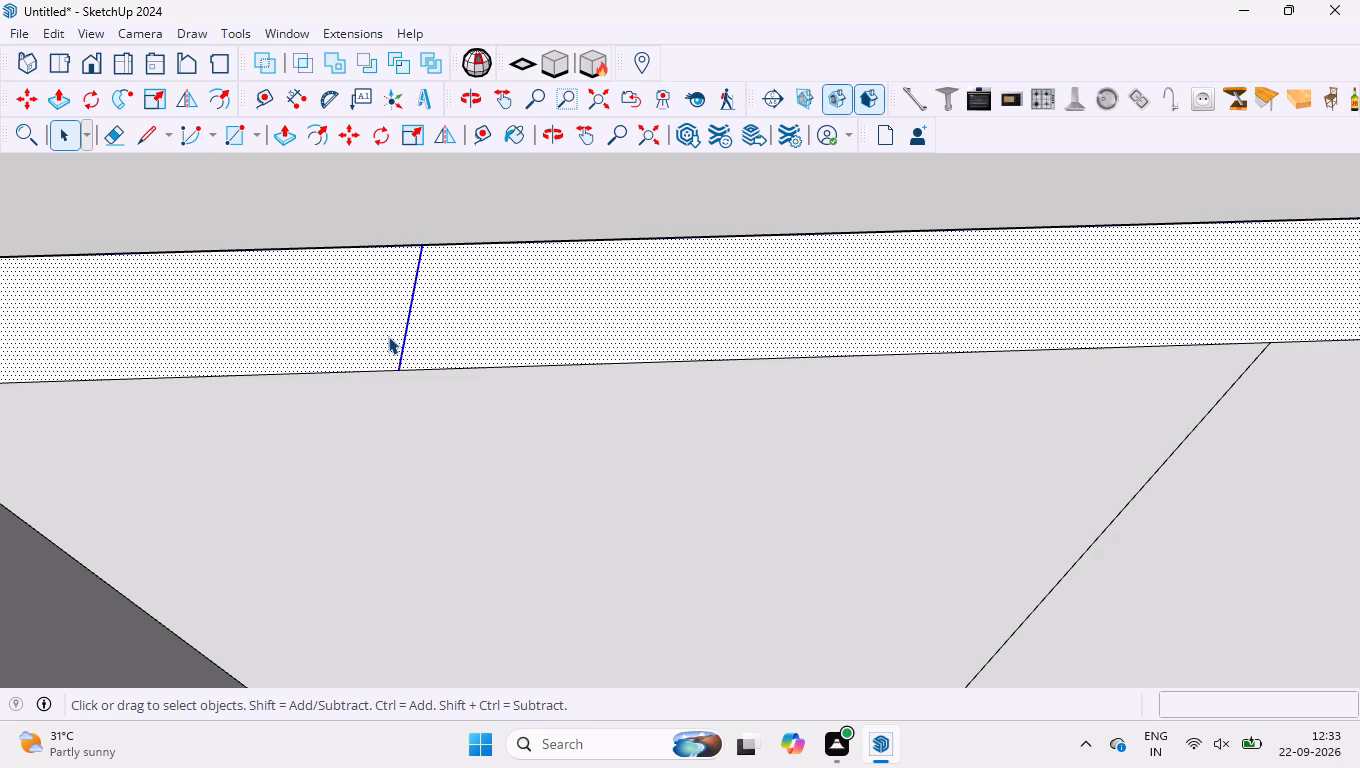
left_click(383, 221)
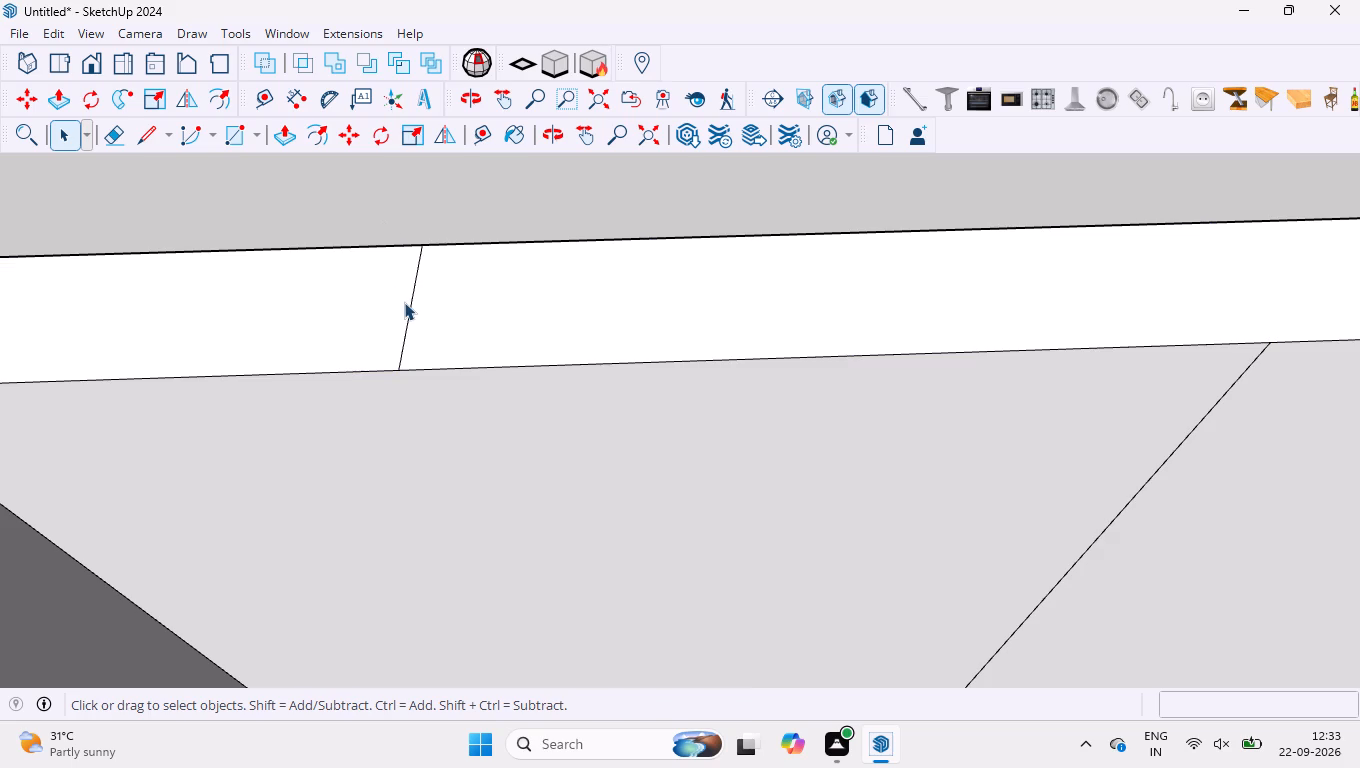
key("e")
left_click_drag(404, 302, 457, 314)
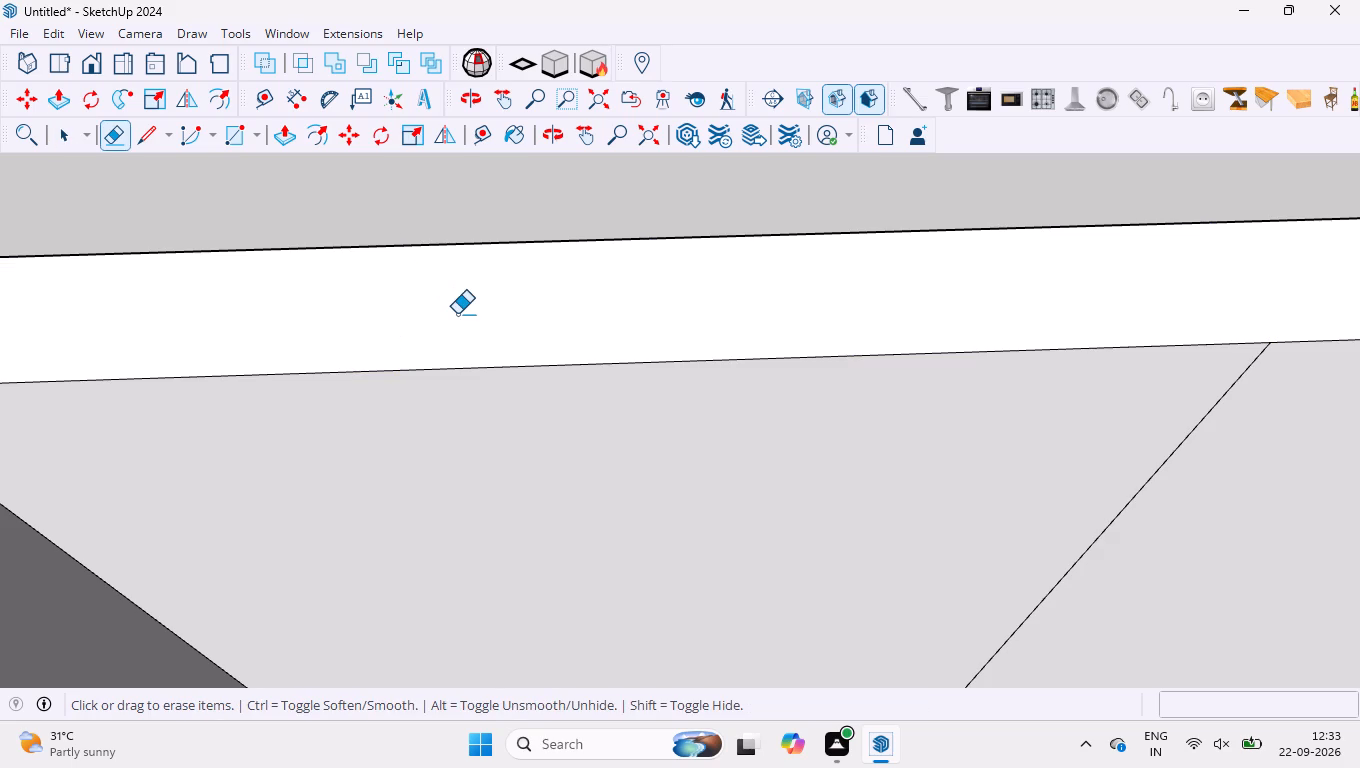
key("space")
Unhide the wood strip component on the wall.
right_click(457, 314)
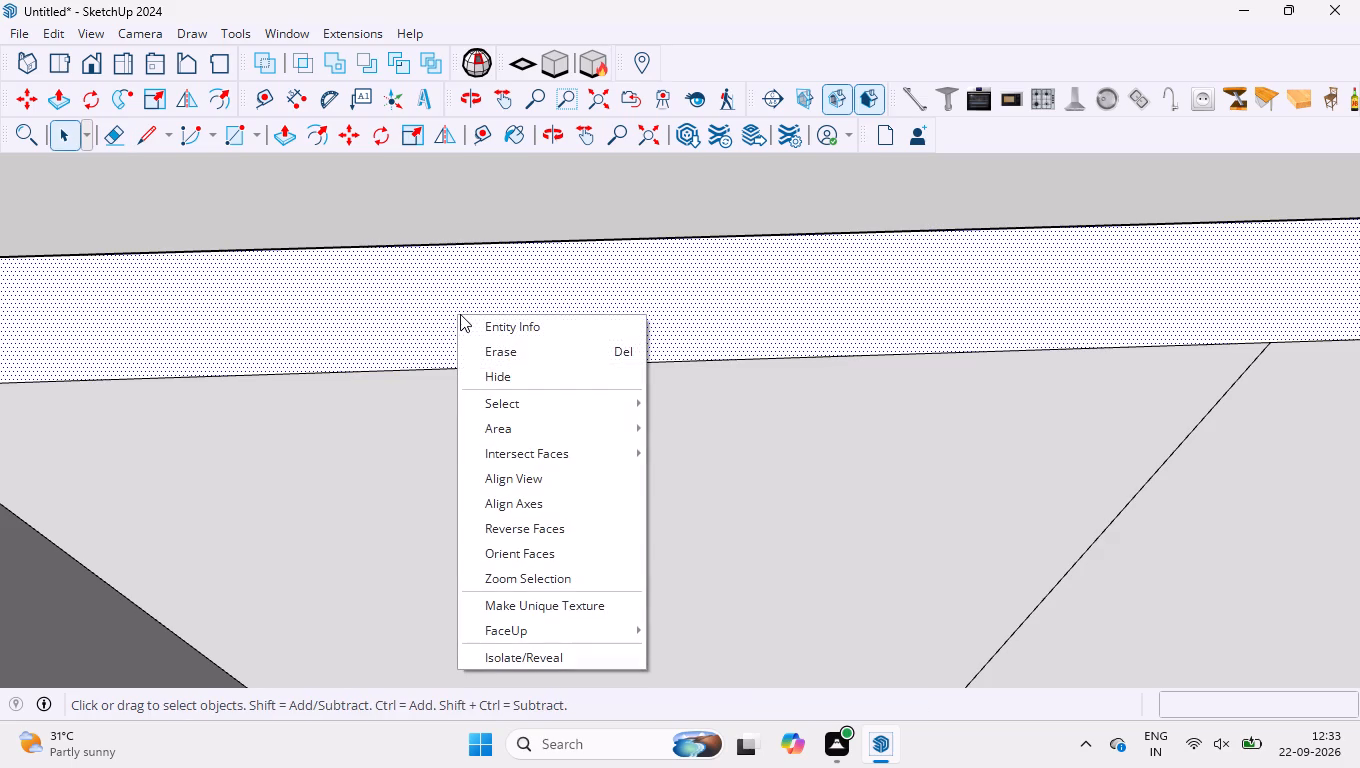
left_click(59, 32)
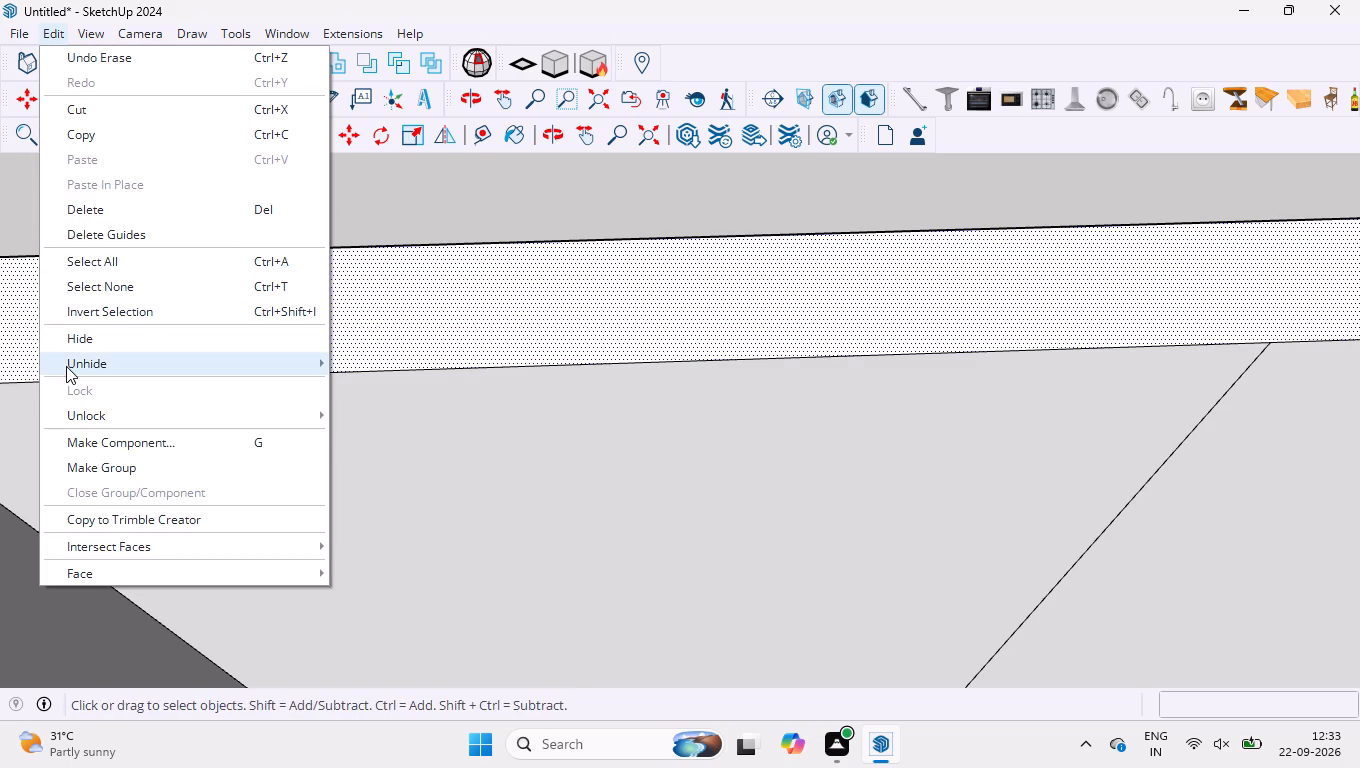
left_click(66, 366)
left_click(391, 417)
Offset the outline of the low cabinet's first front panel inward by 3 mm.
scroll(348, 302, "down", 10)
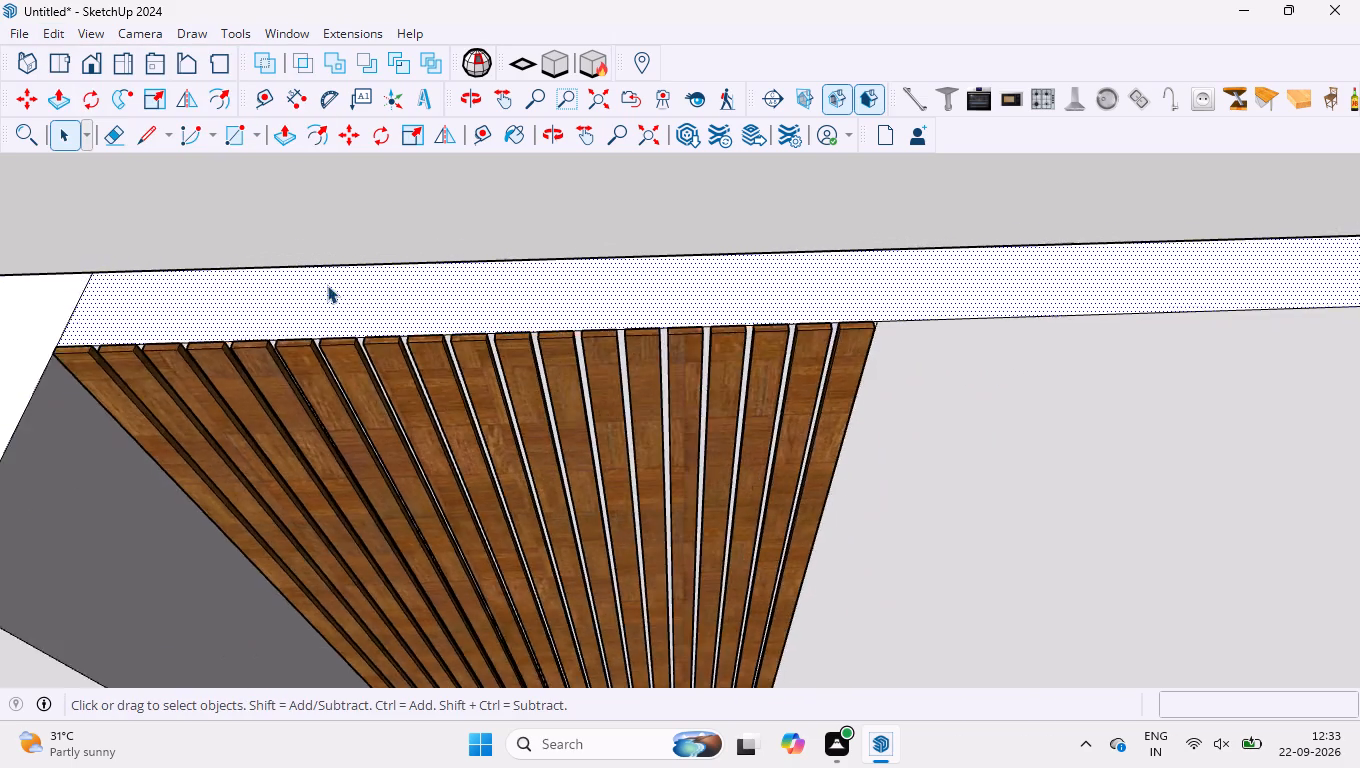
scroll(327, 285, "down", 15)
middle_click_drag(1293, 288, 1060, 145)
scroll(887, 212, "down", 4)
middle_click_drag(637, 281, 930, 252)
scroll(1068, 323, "up", 3)
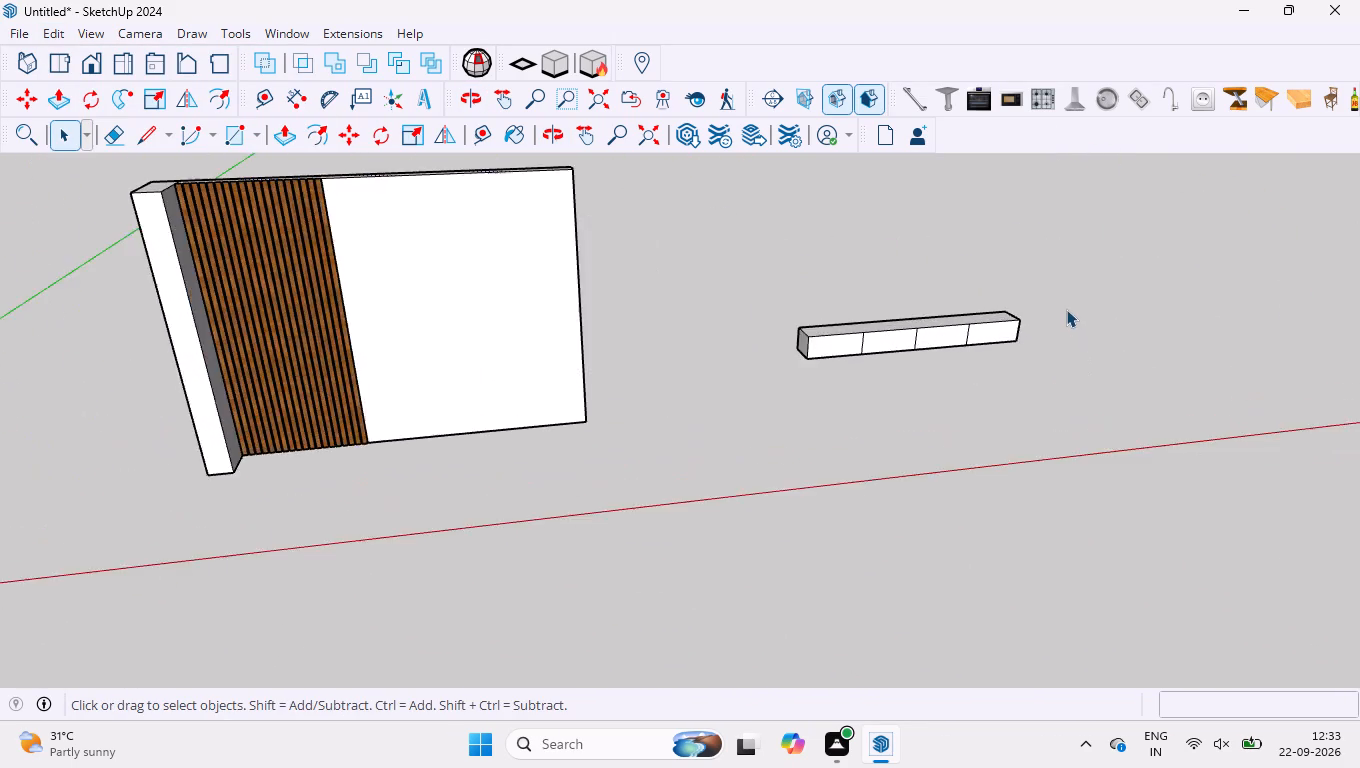
scroll(1066, 309, "up", 17)
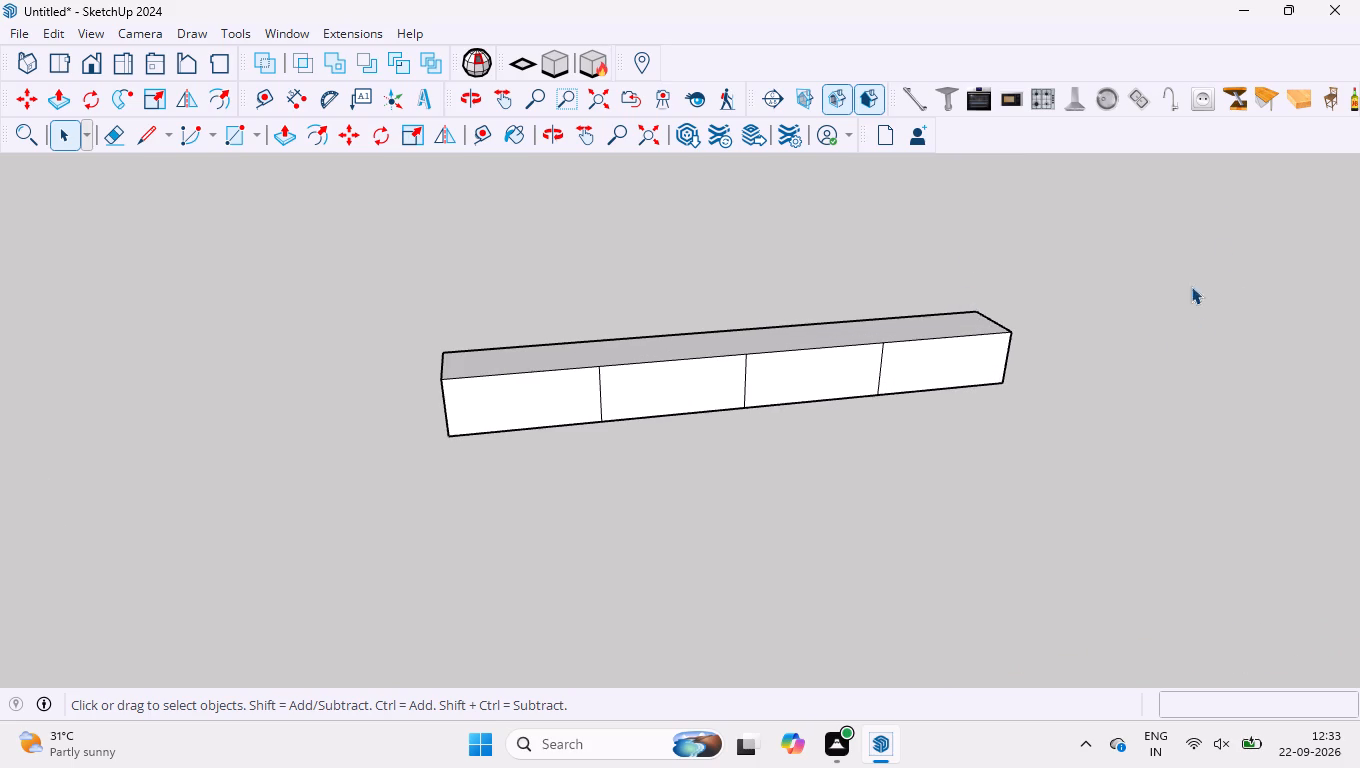
scroll(1162, 288, "up", 3)
scroll(1060, 362, "up", 4)
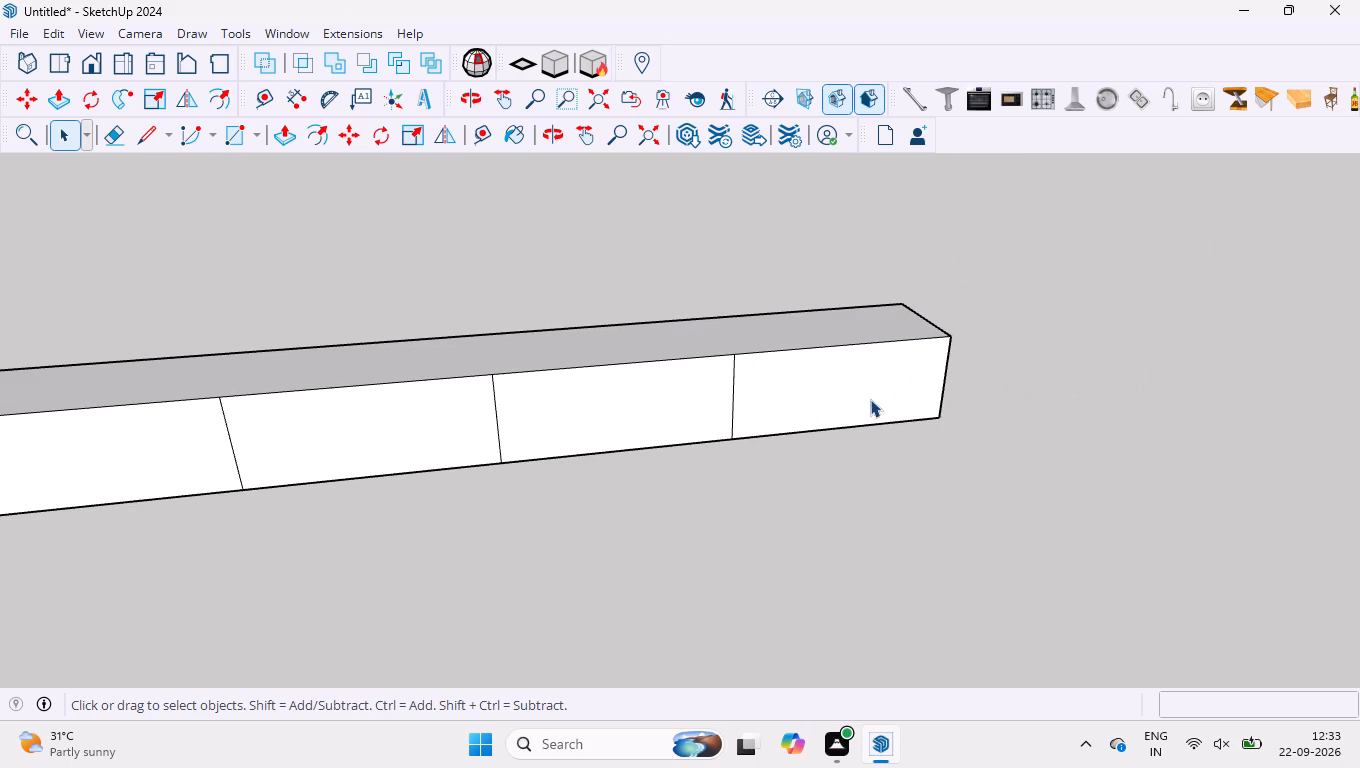
scroll(913, 344, "down", 4)
middle_click_drag(559, 360, 559, 258)
scroll(572, 343, "up", 7)
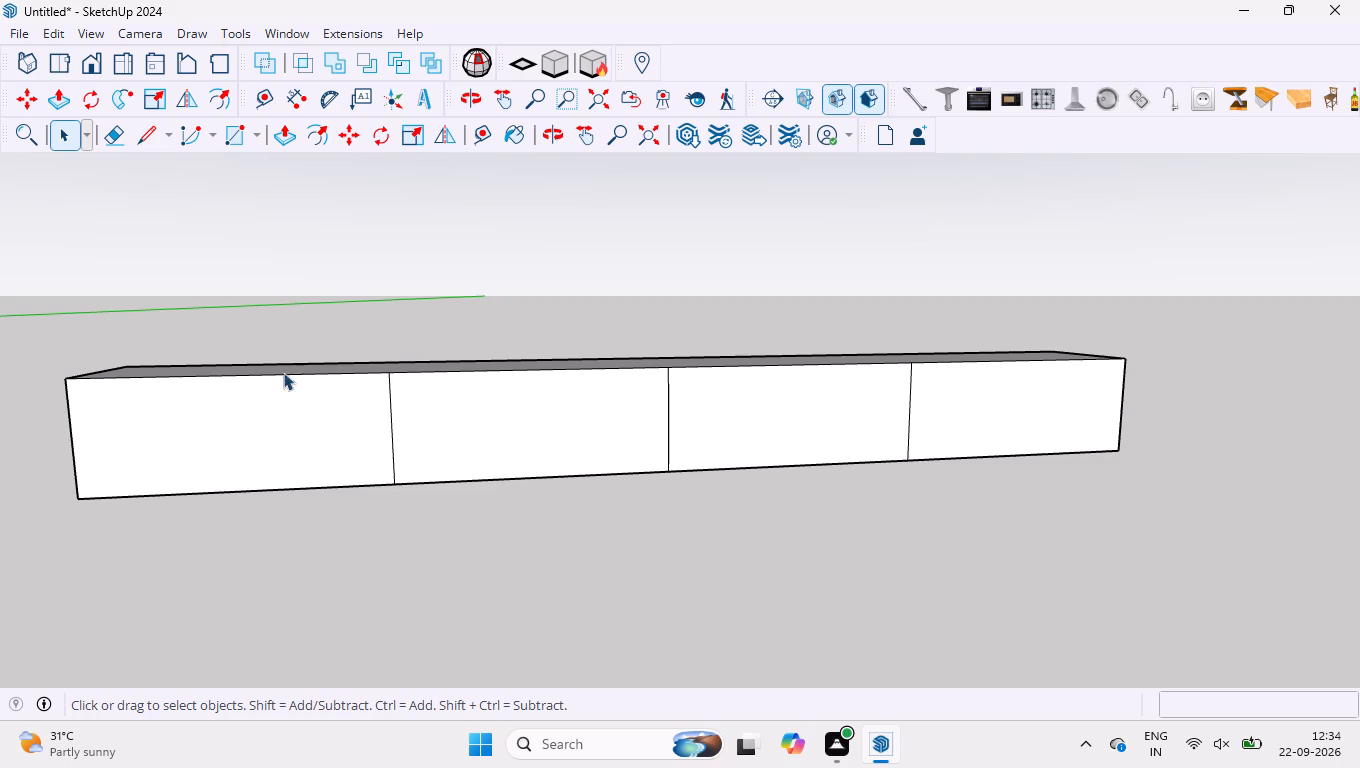
left_click(268, 444)
key("f")
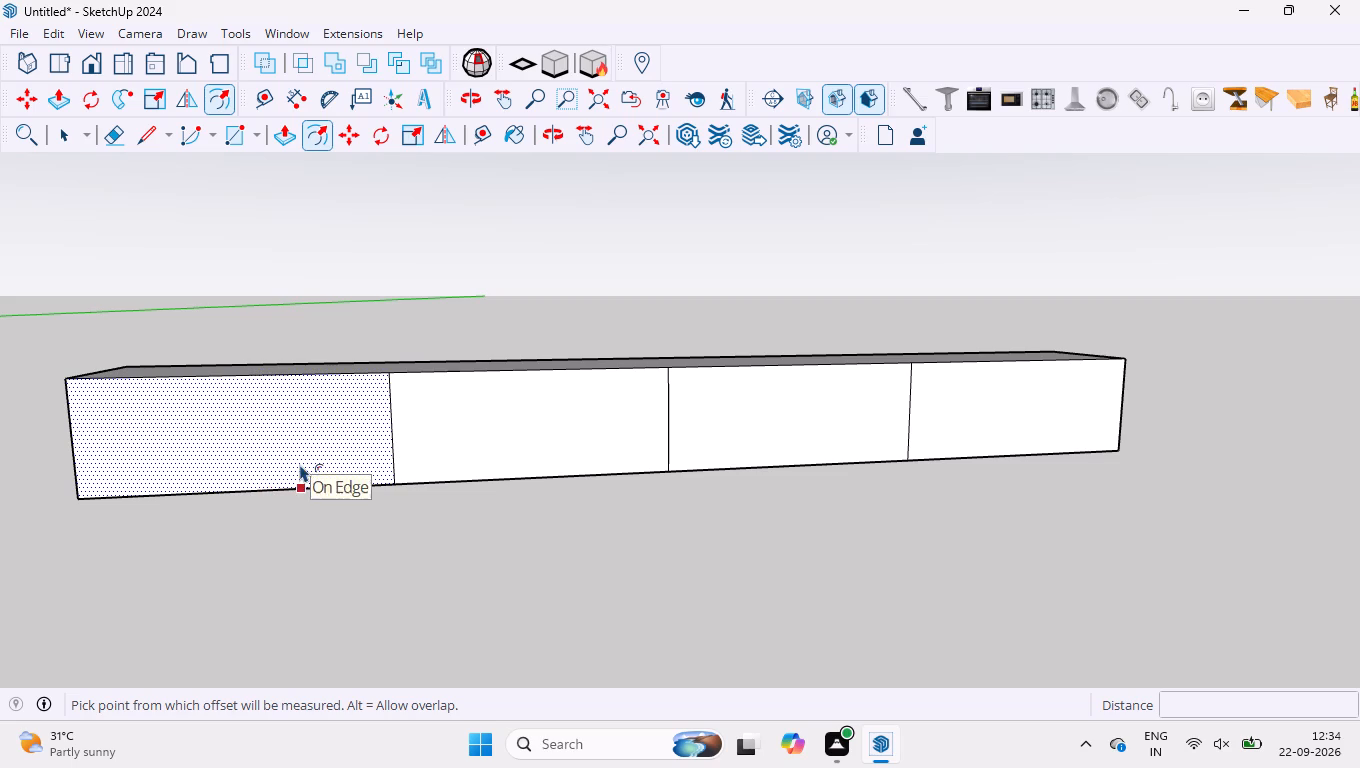
left_click(300, 431)
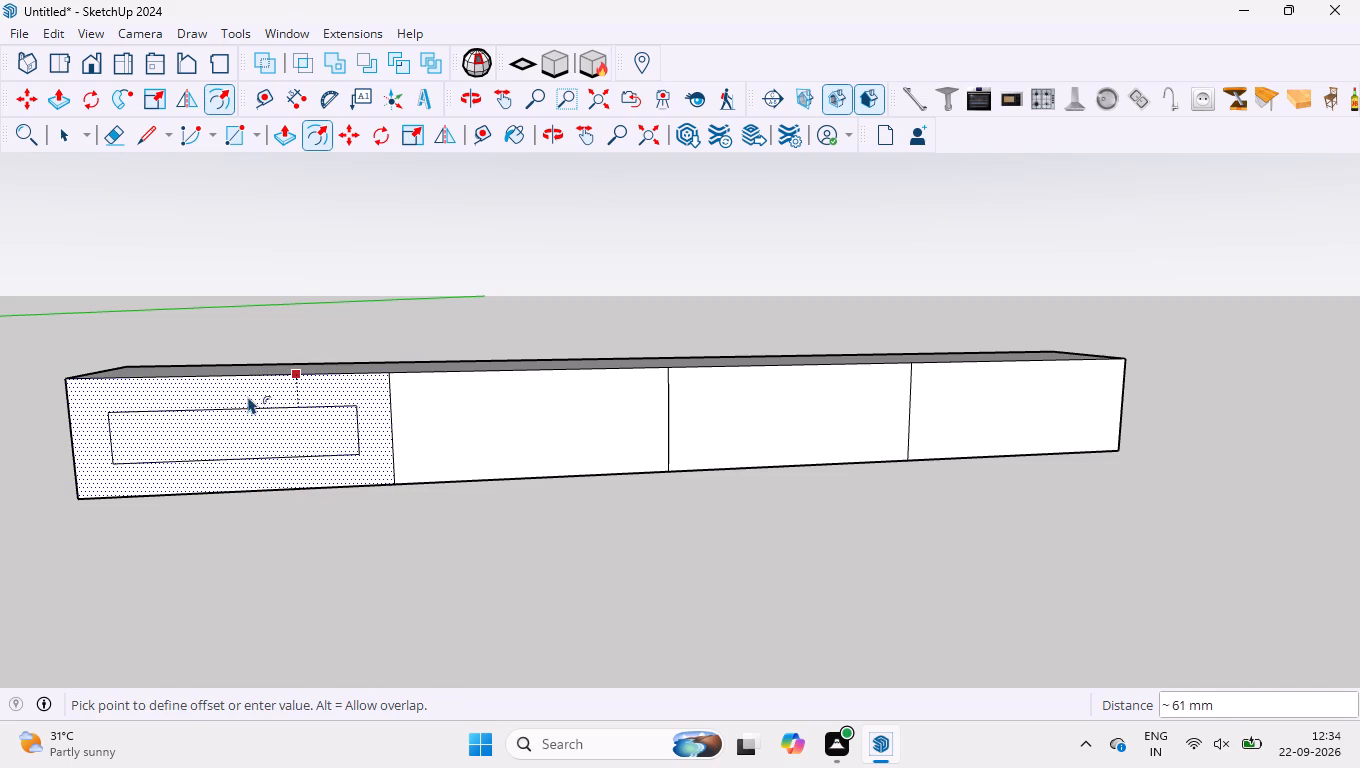
key("3")
key("Return")
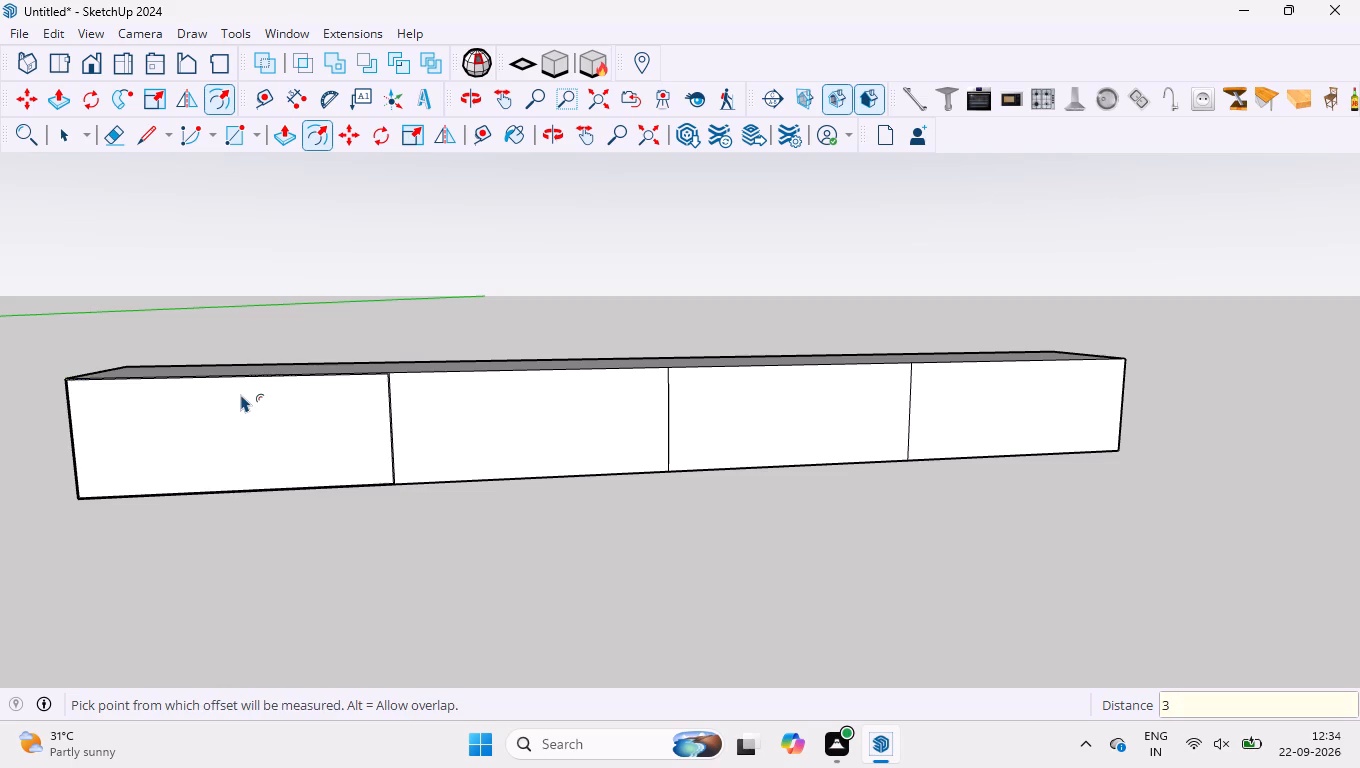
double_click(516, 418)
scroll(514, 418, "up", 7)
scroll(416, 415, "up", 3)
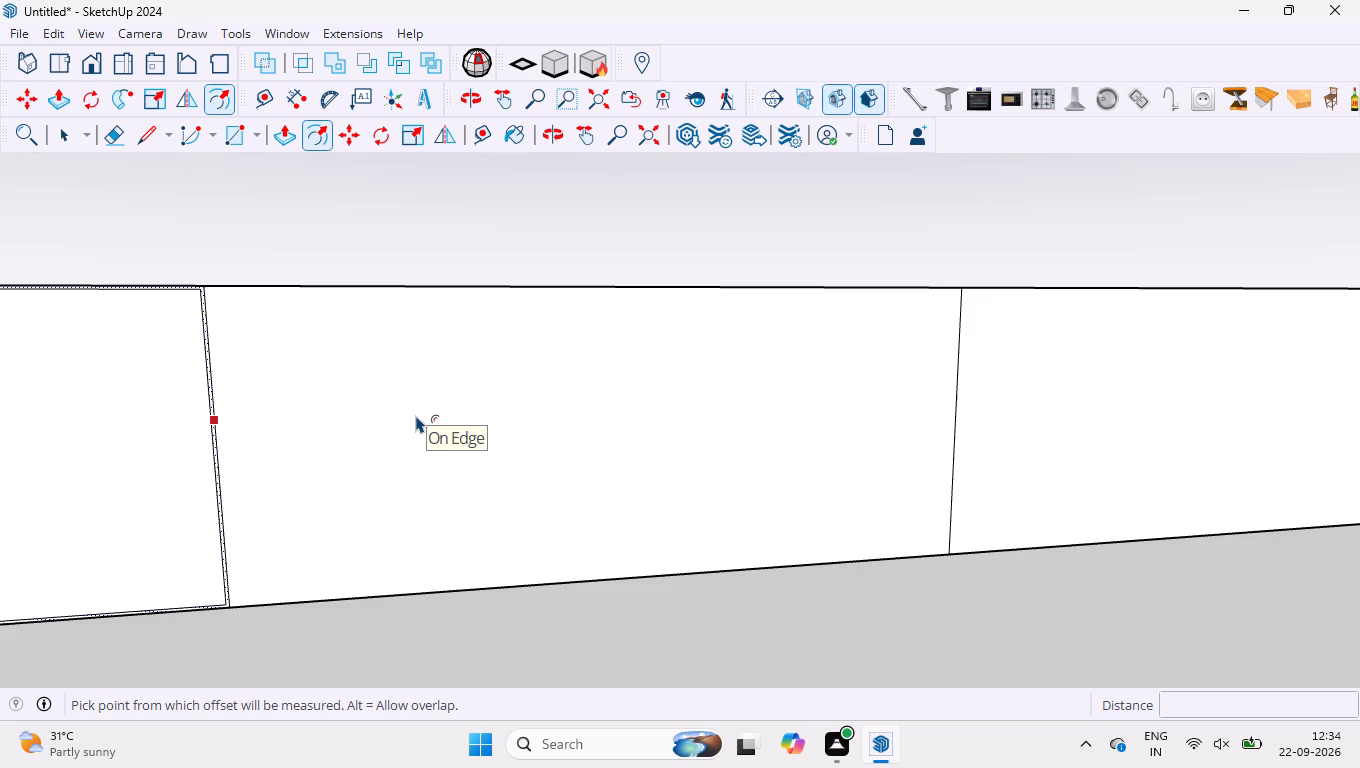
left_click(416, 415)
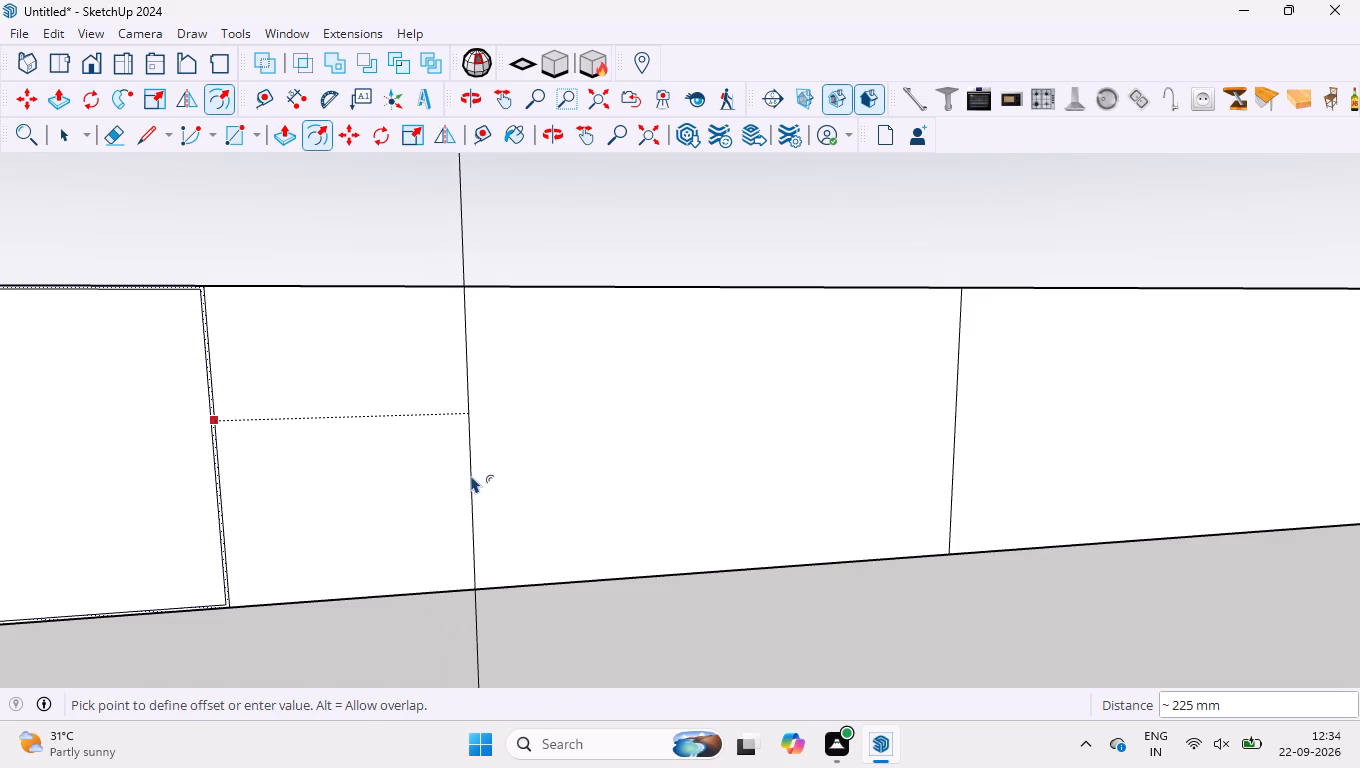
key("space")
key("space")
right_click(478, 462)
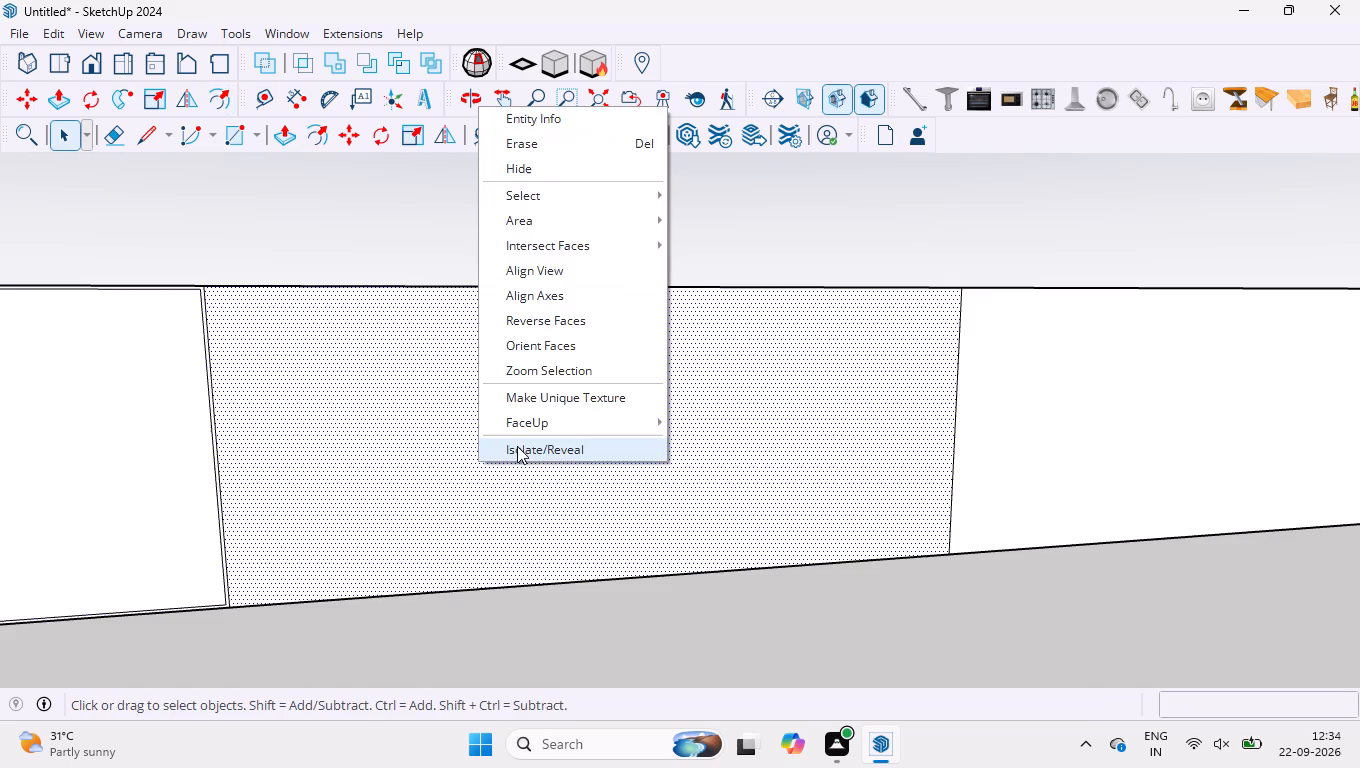
Offset the outline of the second front panel, beside the one already offset, inward by 3 mm.
left_click(405, 373)
key("f")
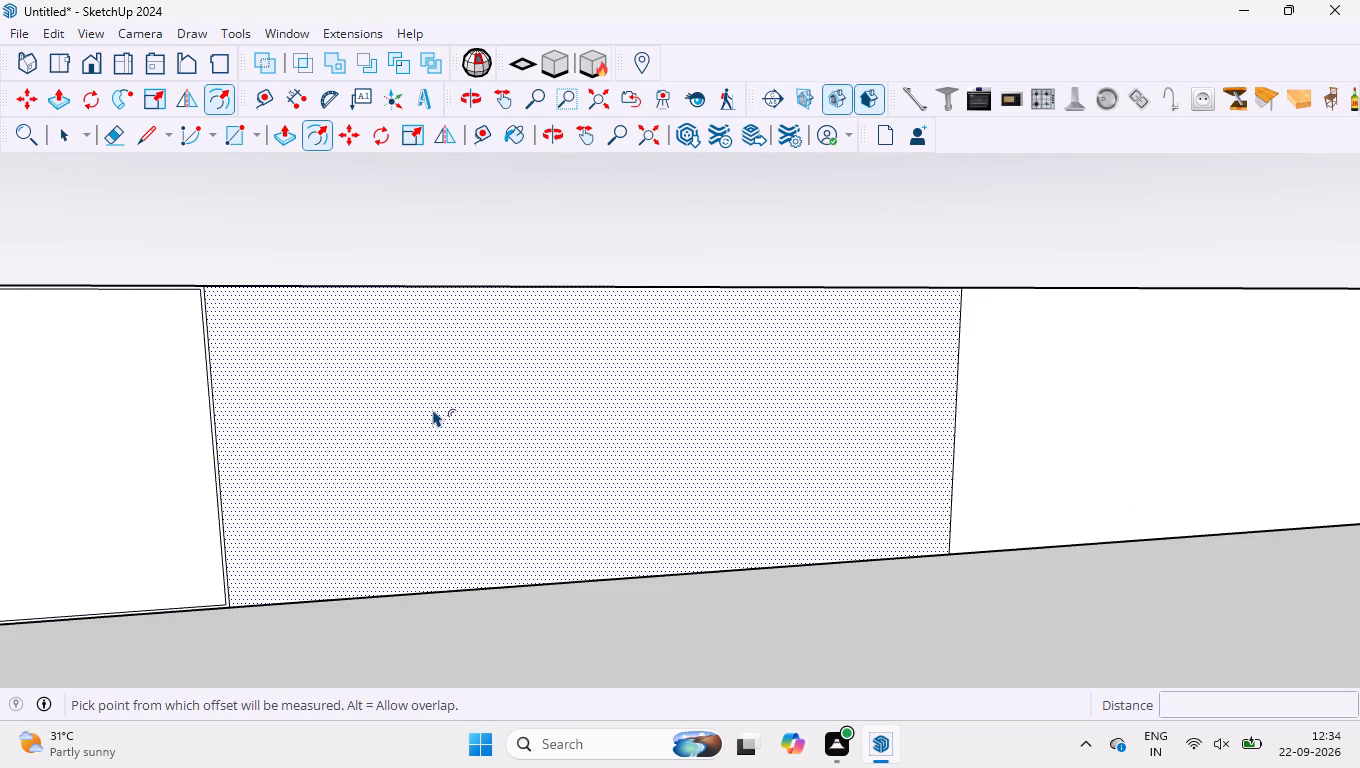
left_click(437, 392)
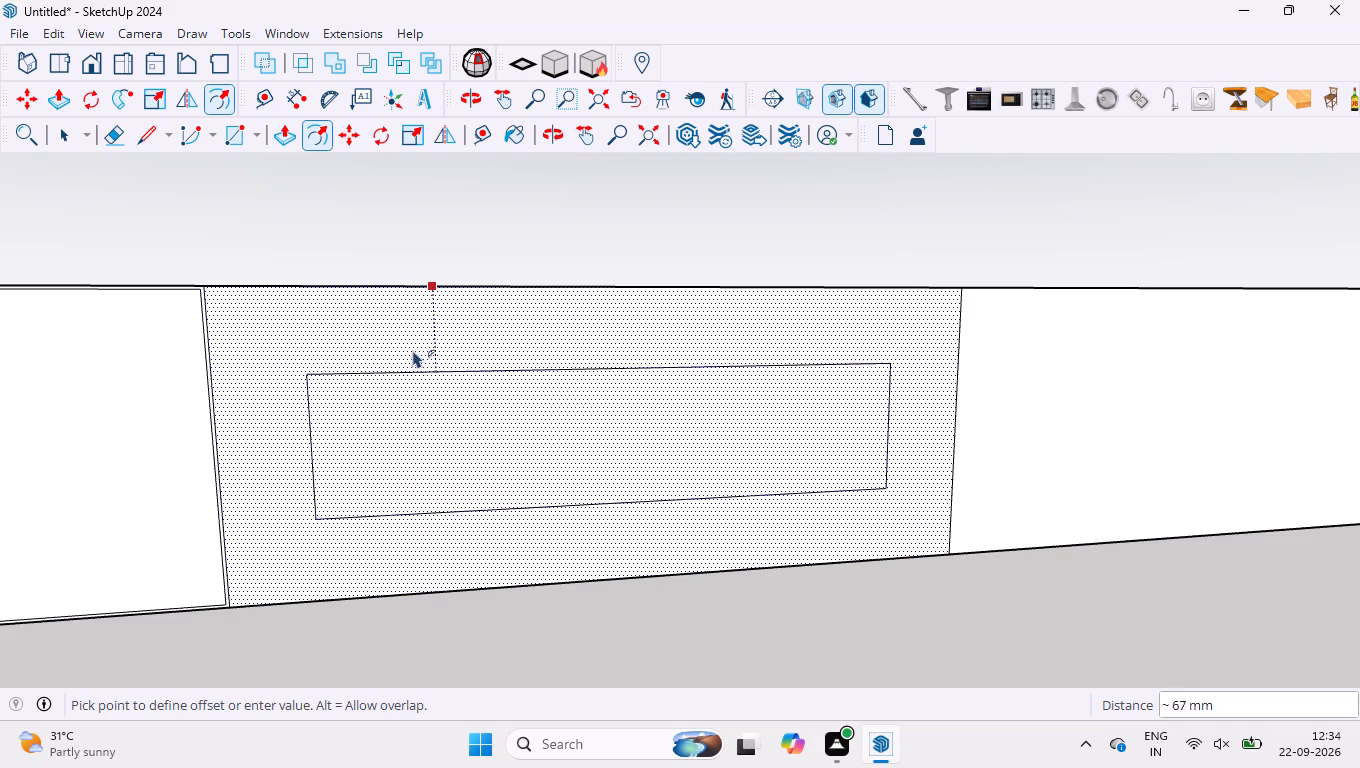
key("3")
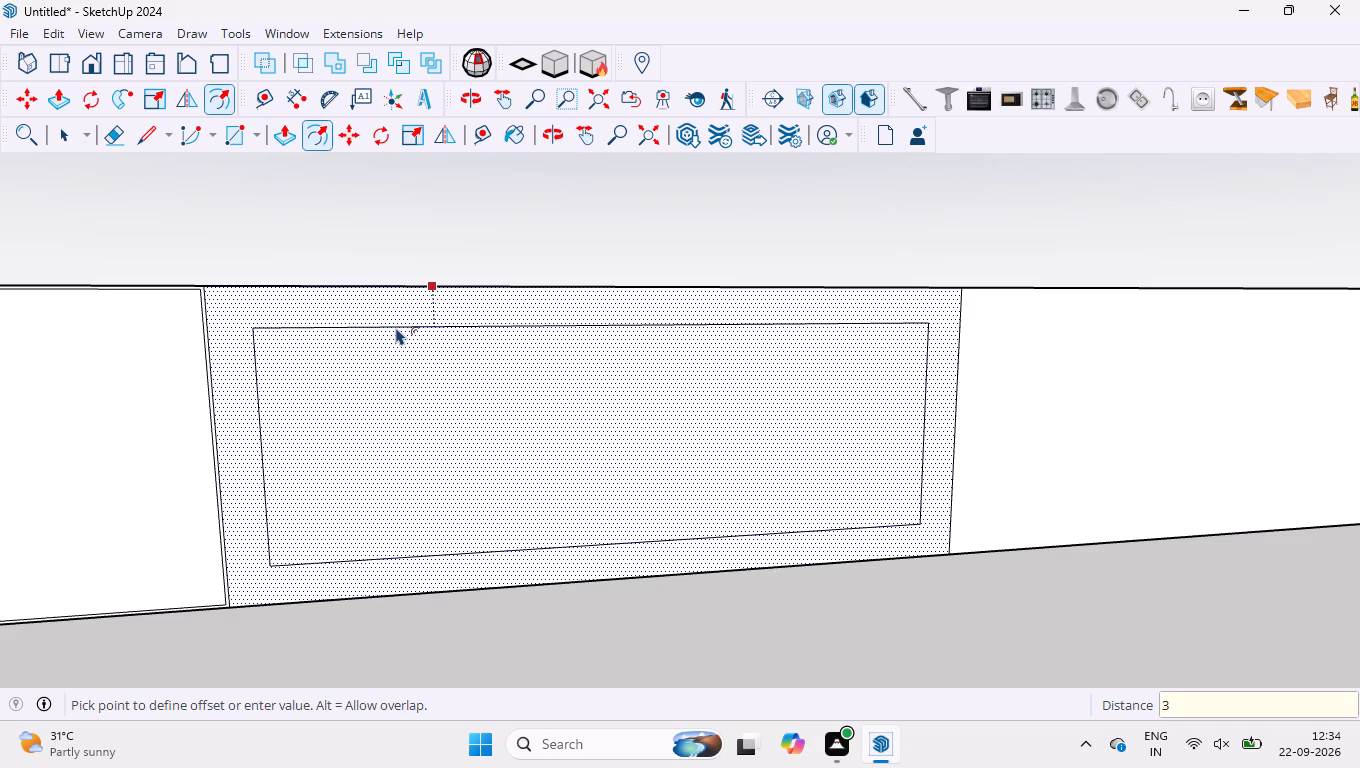
key("Return")
Offset the outline of the fourth front panel, at the cabinet's far end, inward by 3 mm.
scroll(329, 277, "down", 9)
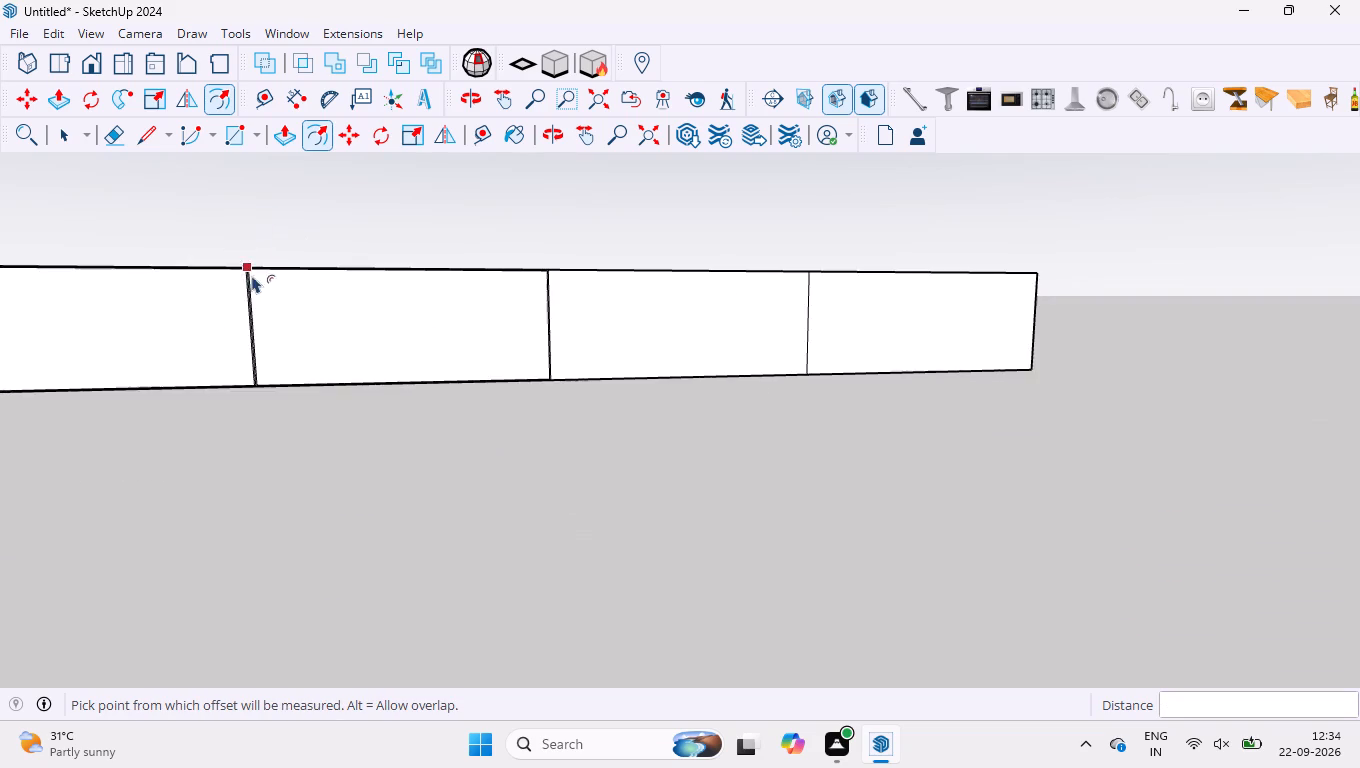
scroll(252, 275, "down", 4)
scroll(715, 218, "up", 15)
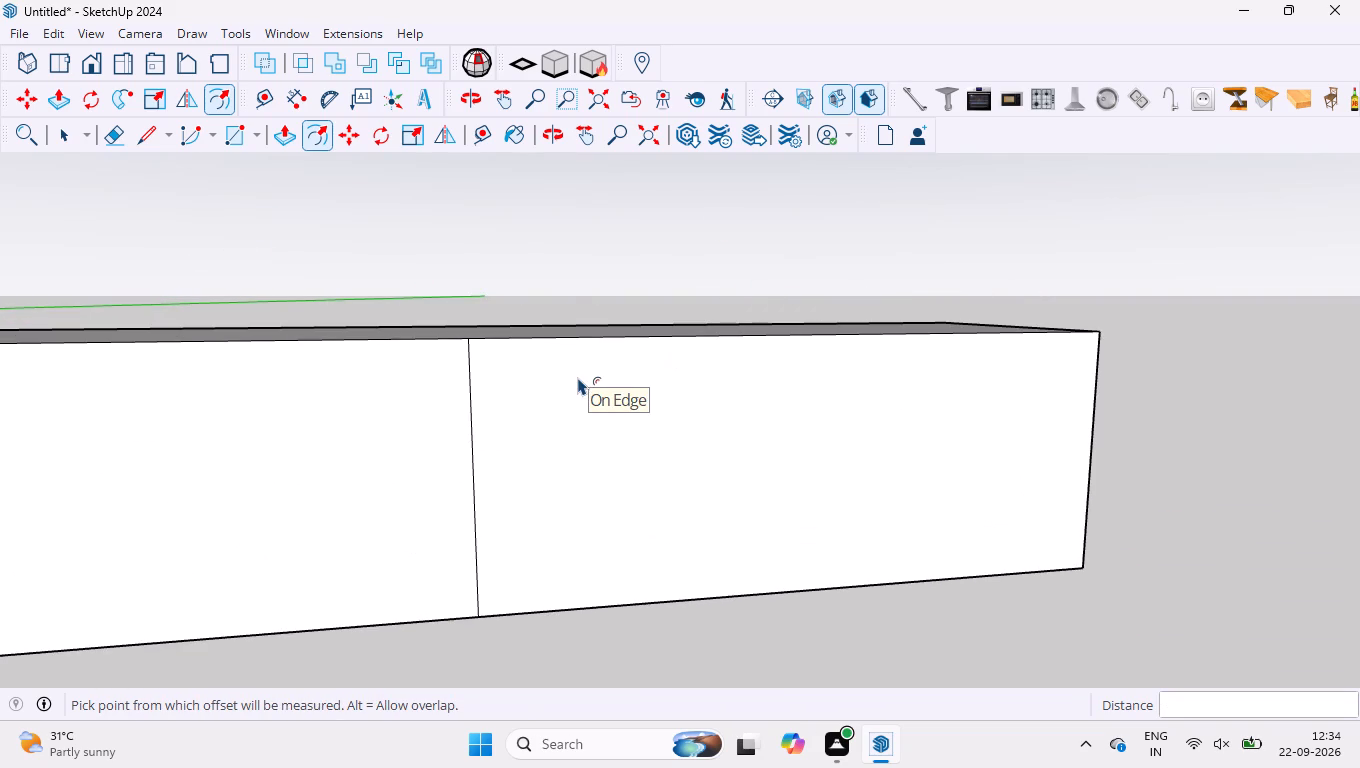
key("space")
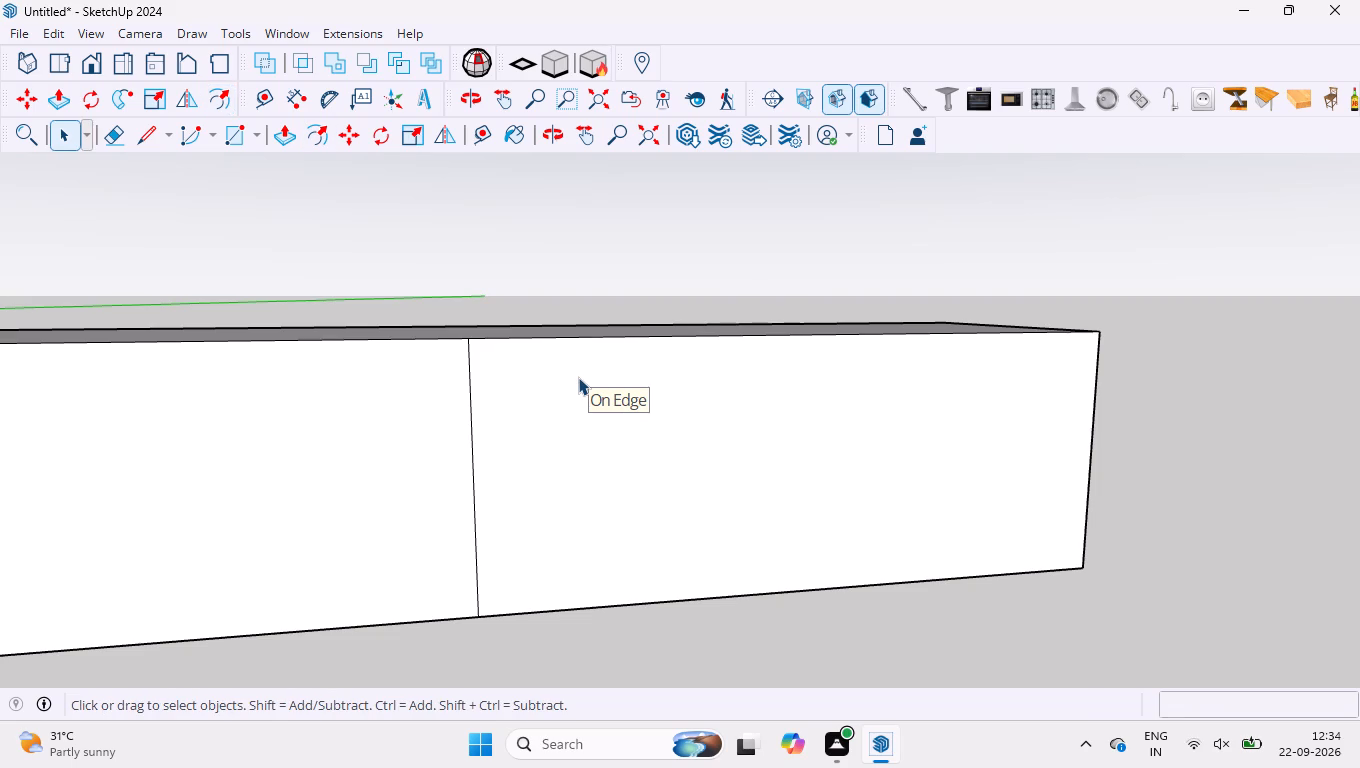
scroll(576, 378, "up", 1)
scroll(576, 378, "down", 1)
left_click(576, 379)
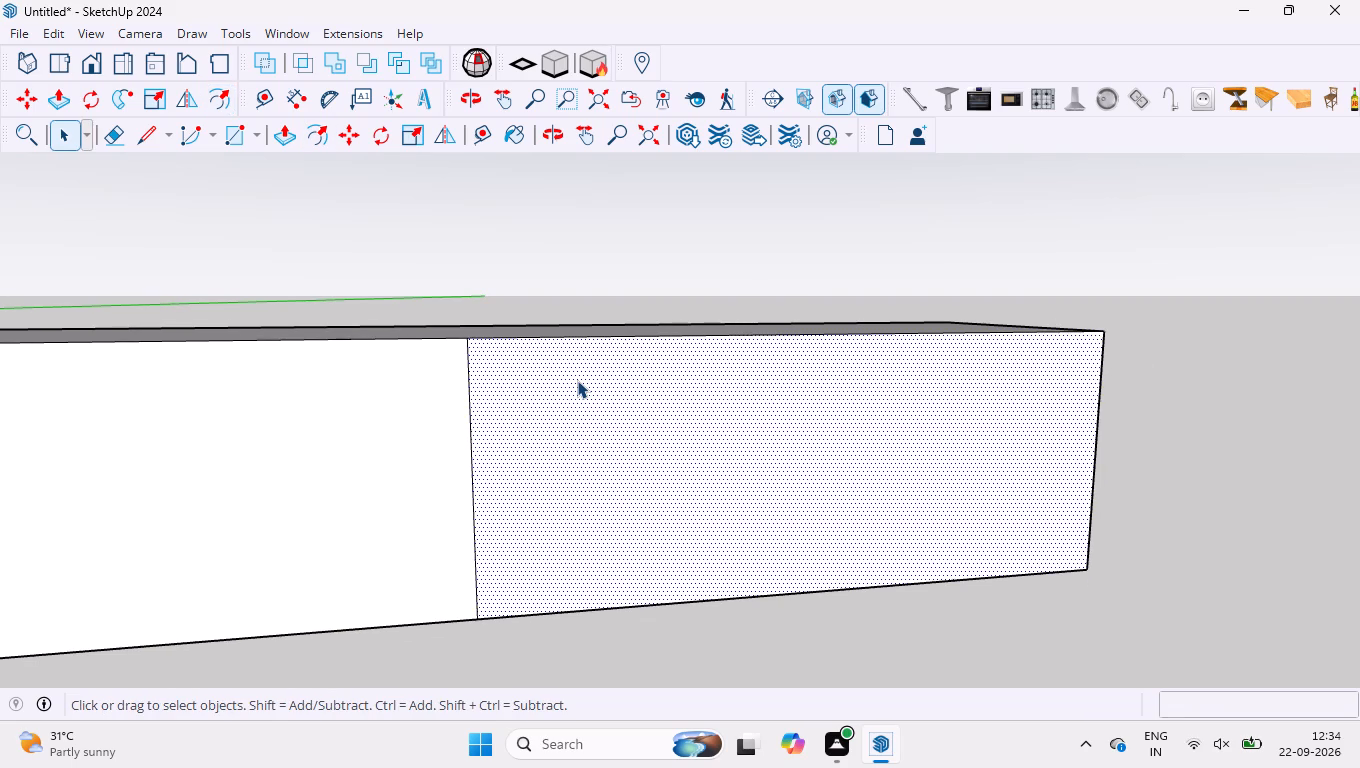
double_click(577, 380)
key("f")
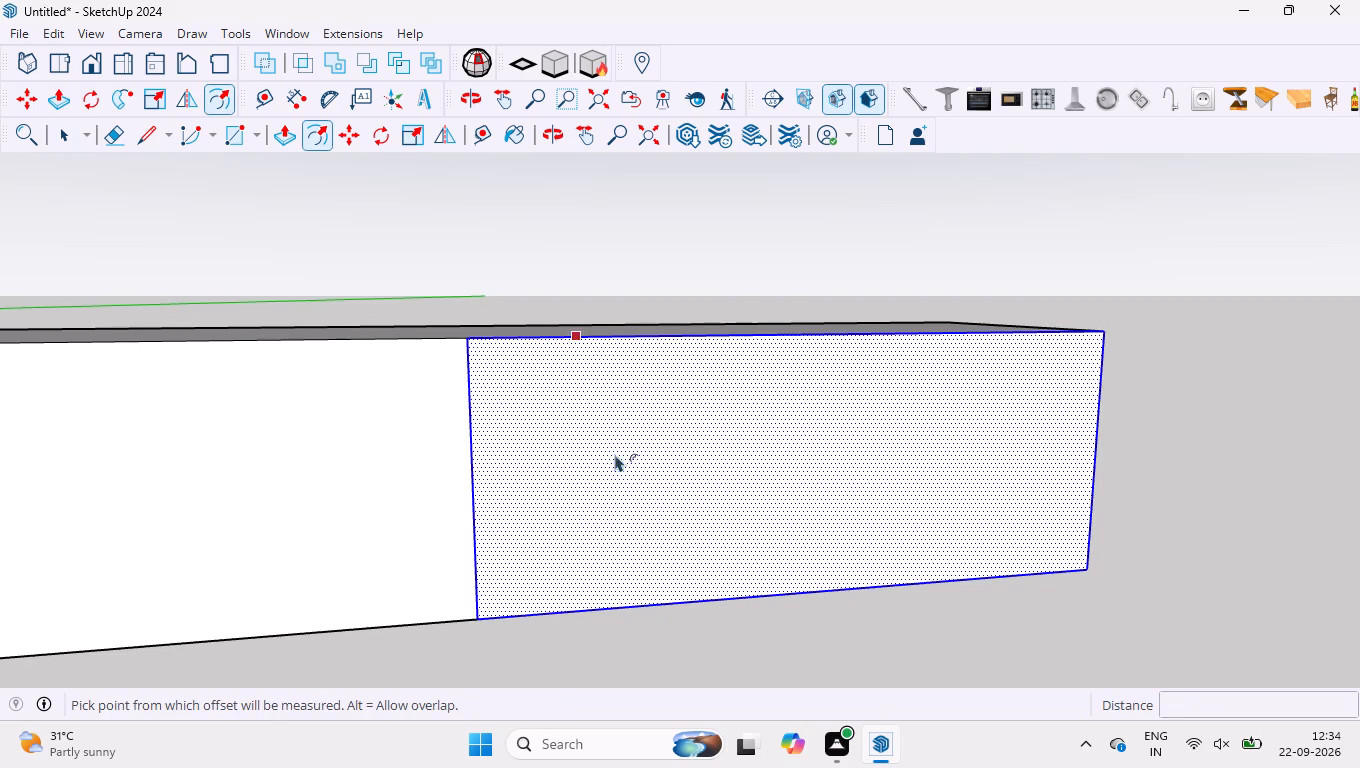
left_click(667, 471)
key("3")
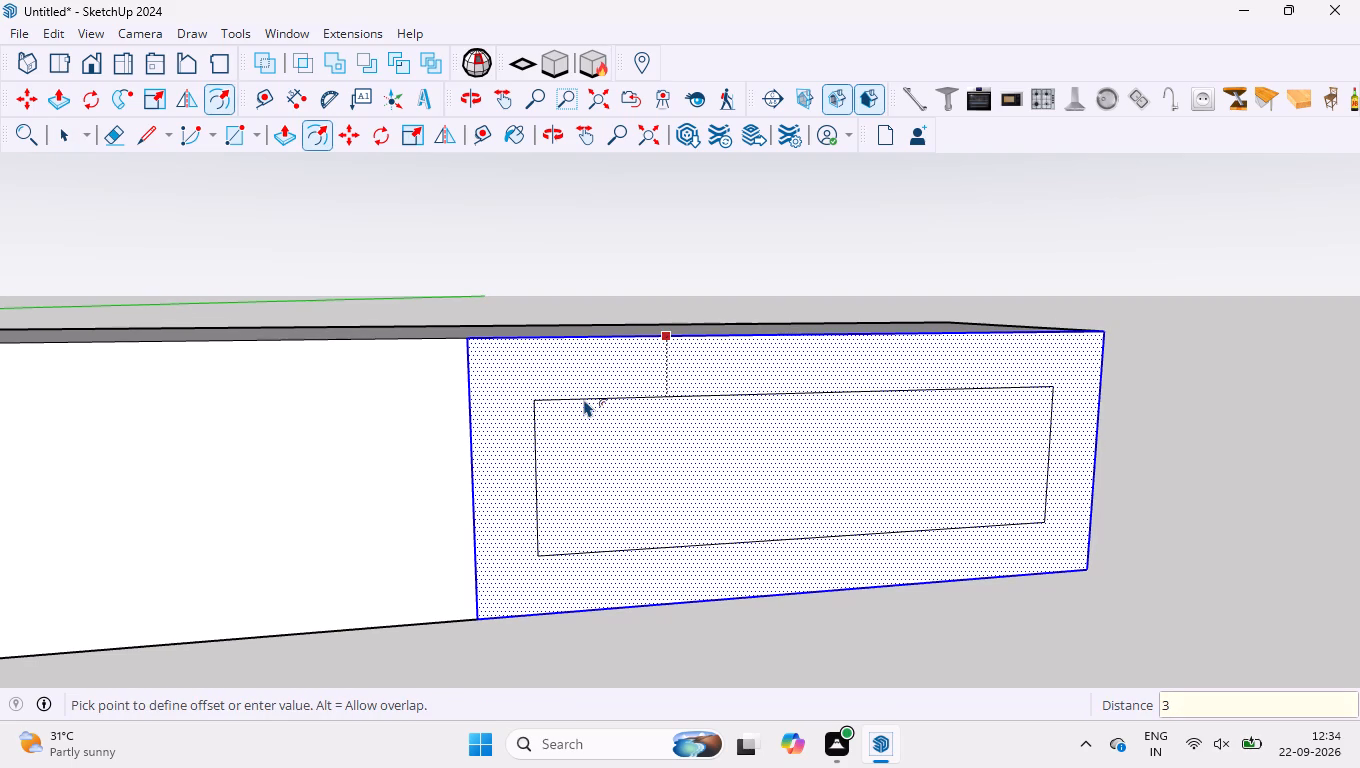
key("Return")
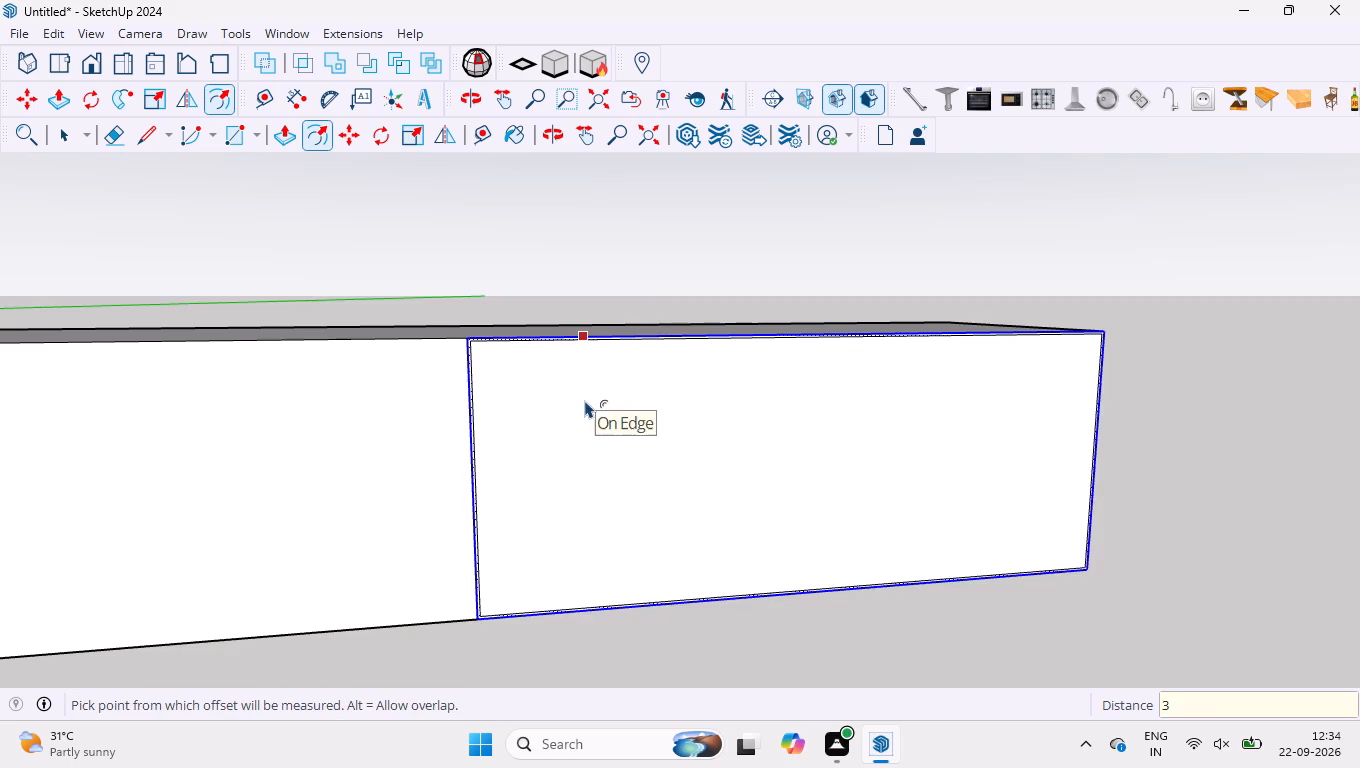
key("space")
left_click(588, 410)
key("space")
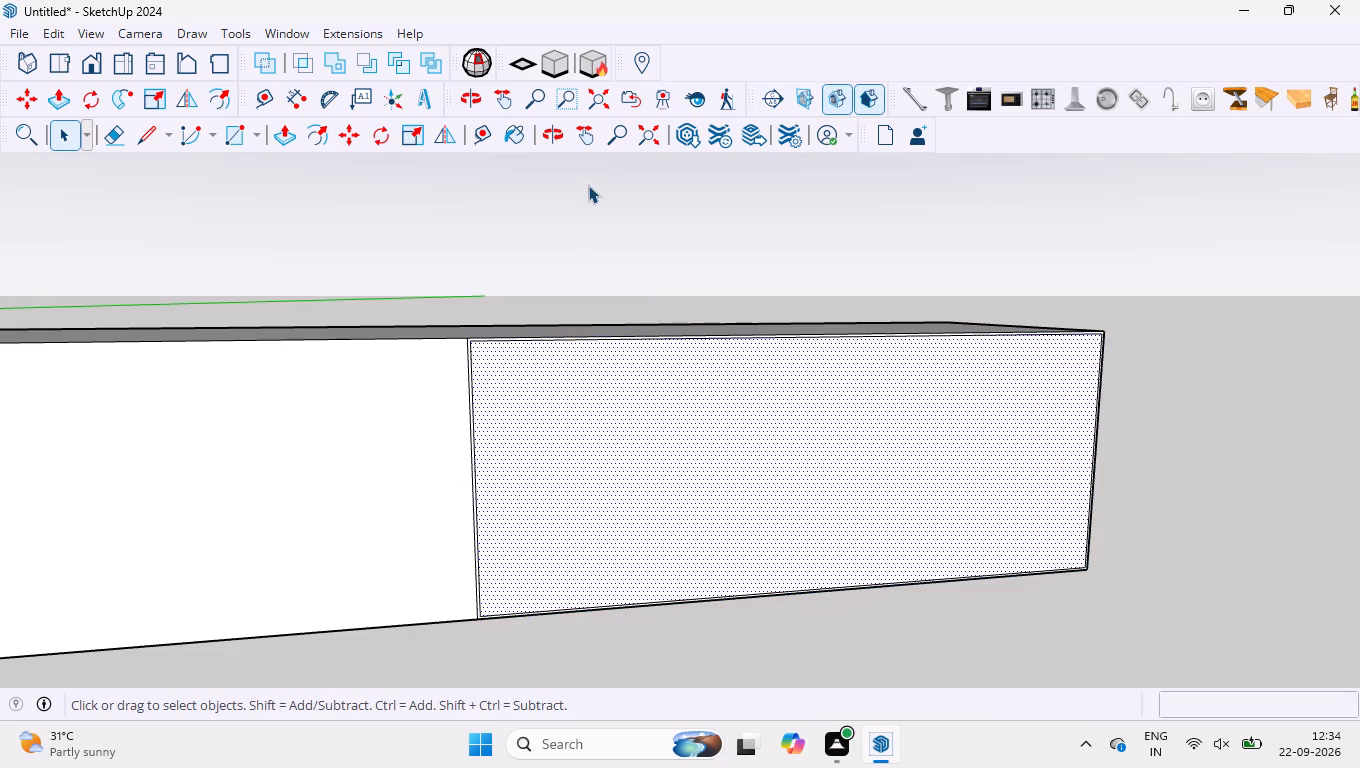
left_click(588, 185)
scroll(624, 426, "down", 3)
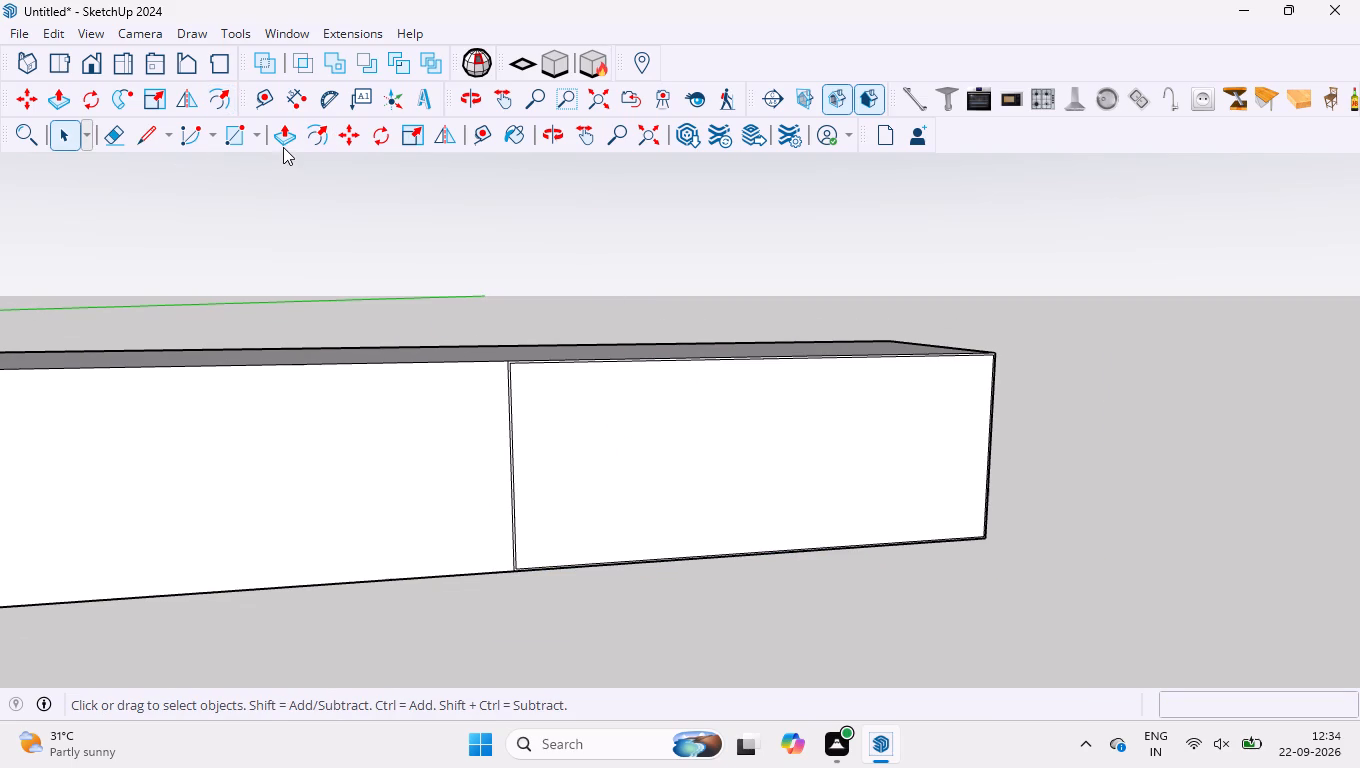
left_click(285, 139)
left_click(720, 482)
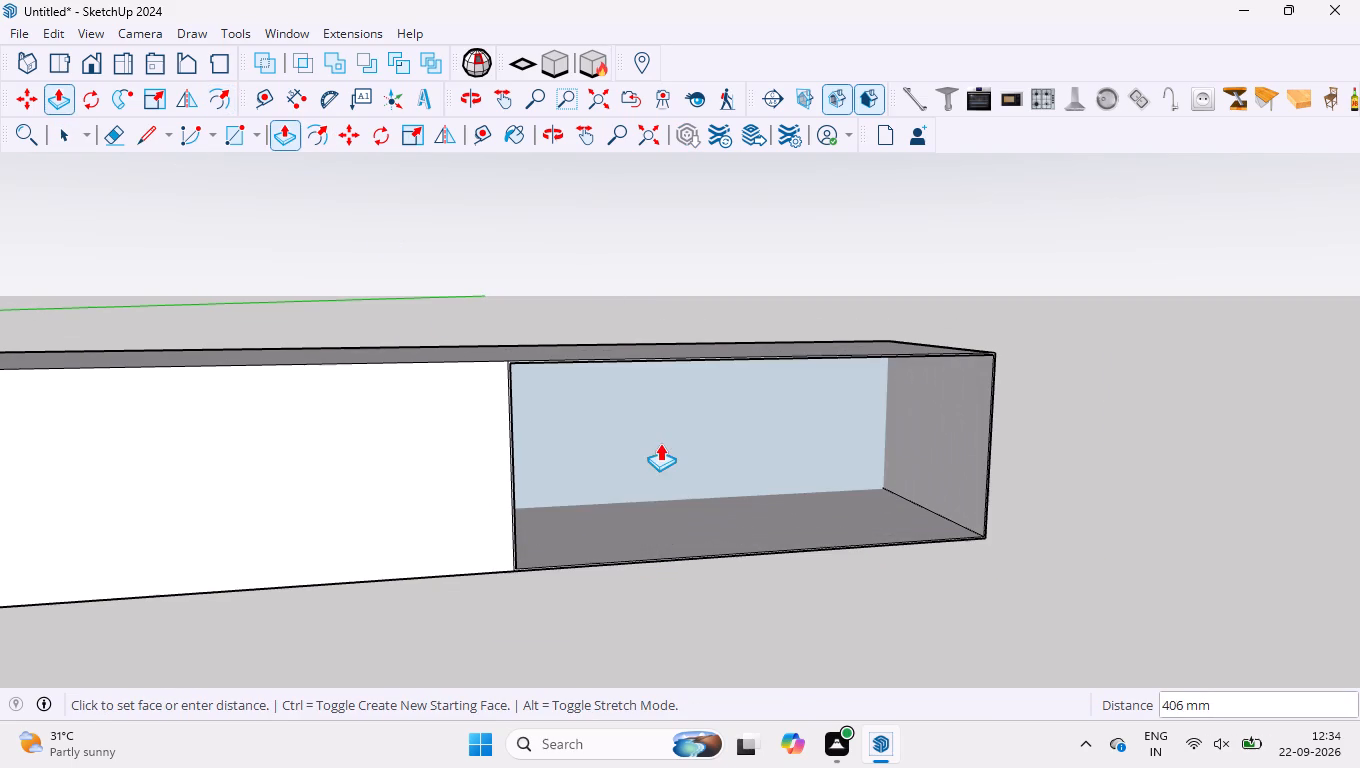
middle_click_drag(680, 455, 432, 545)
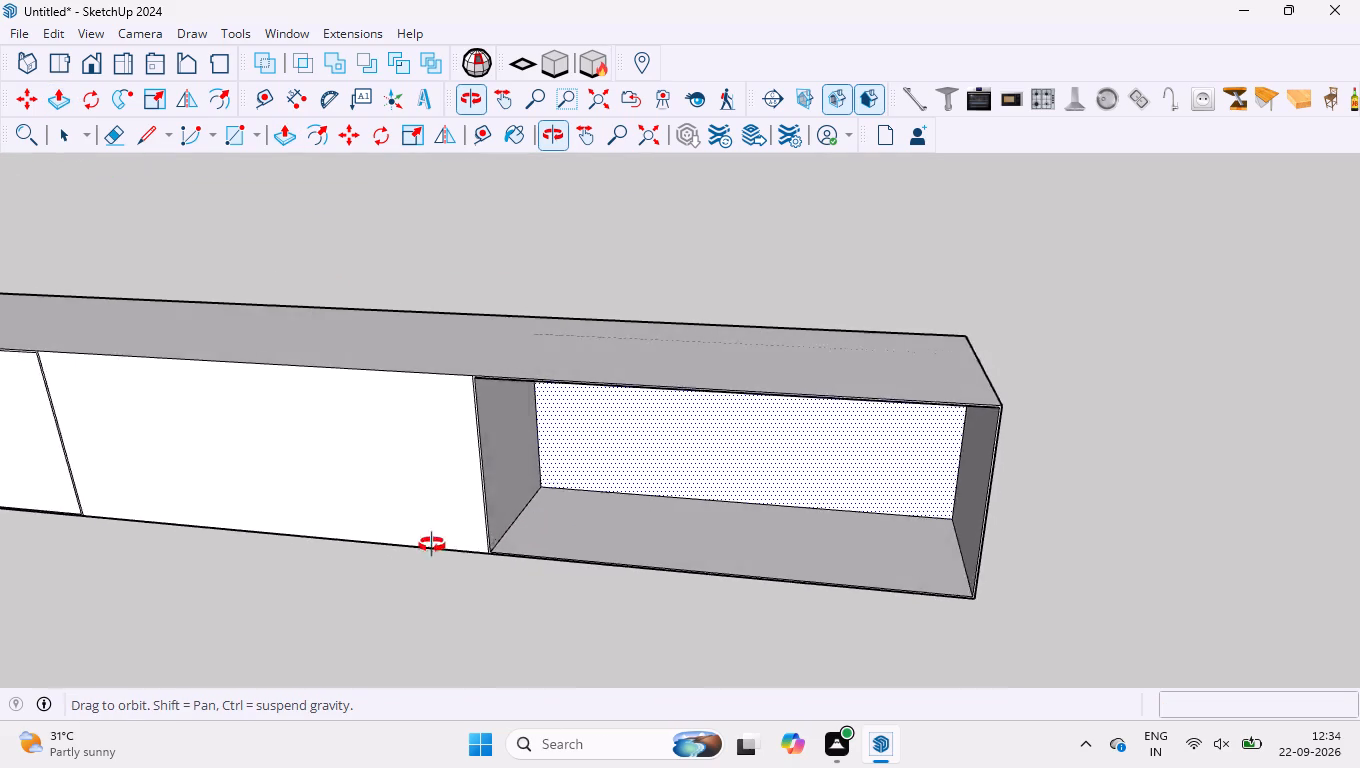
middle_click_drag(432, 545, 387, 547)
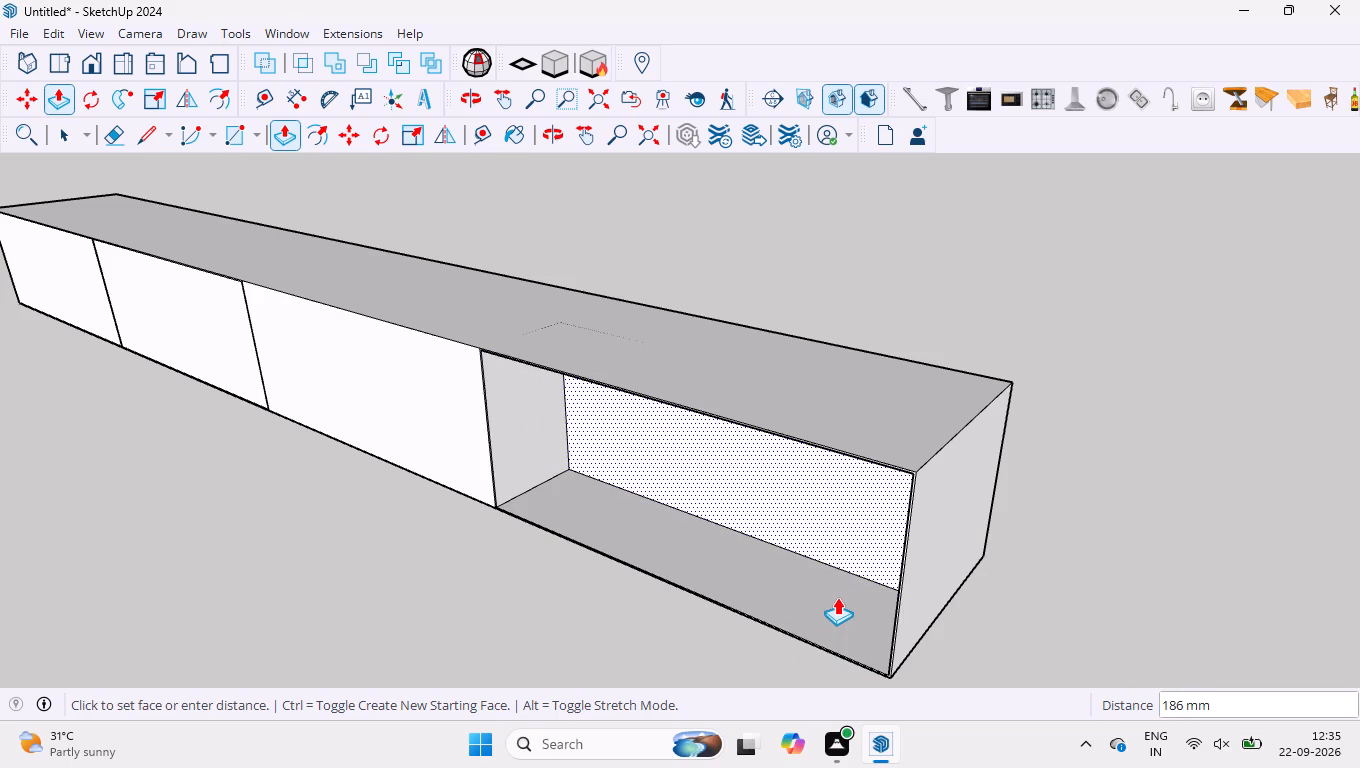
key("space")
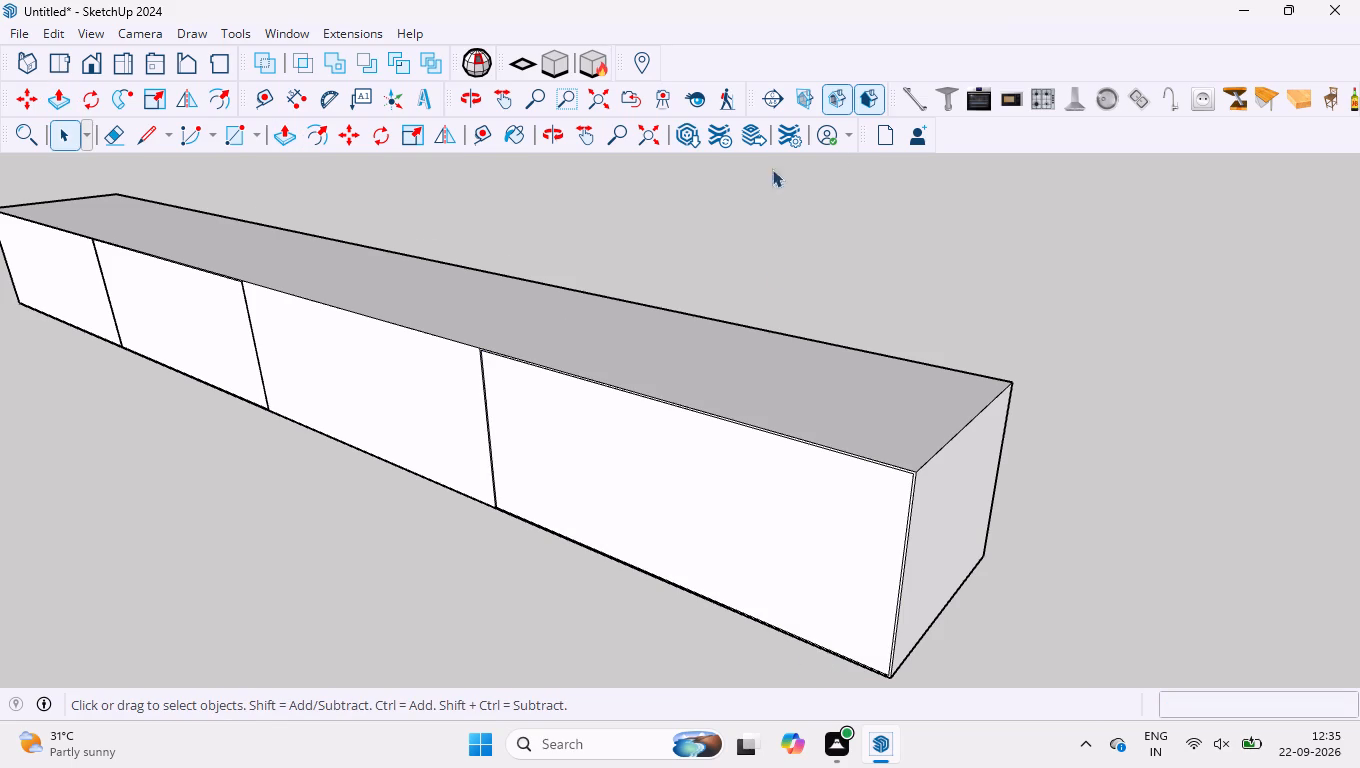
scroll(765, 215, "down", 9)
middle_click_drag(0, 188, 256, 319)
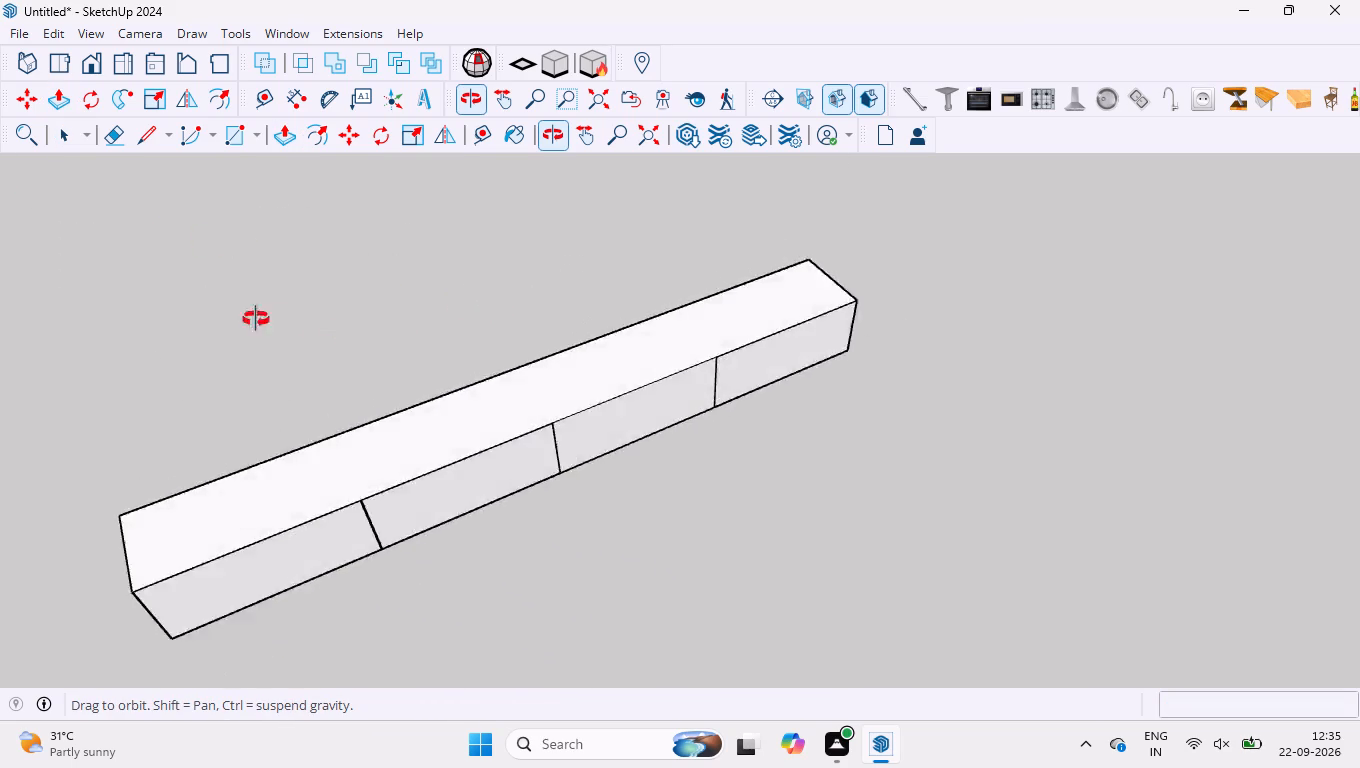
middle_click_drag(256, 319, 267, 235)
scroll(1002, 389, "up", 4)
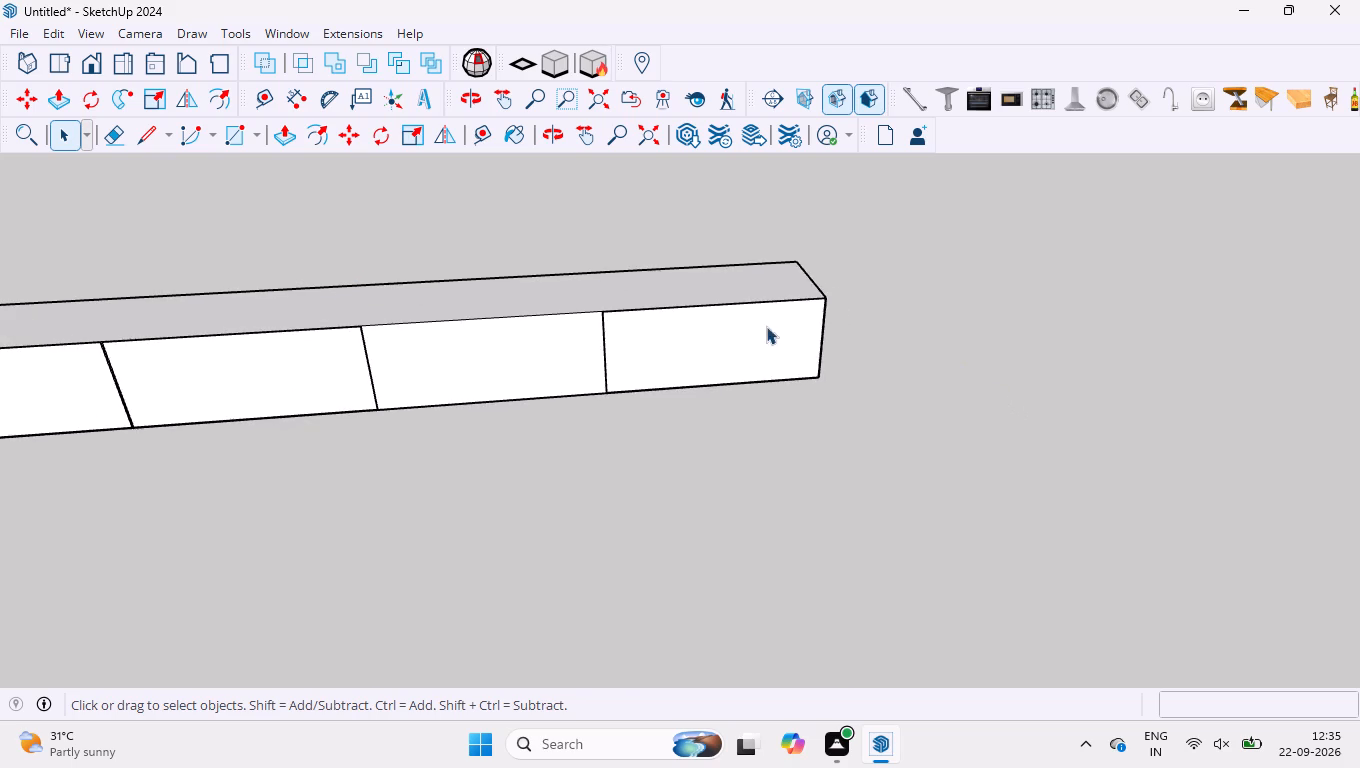
Push the inset face of the low cabinet's fourth front panel, at the far end, inward by 350 mm.
scroll(745, 299, "up", 7)
left_click(635, 388)
scroll(615, 346, "up", 3)
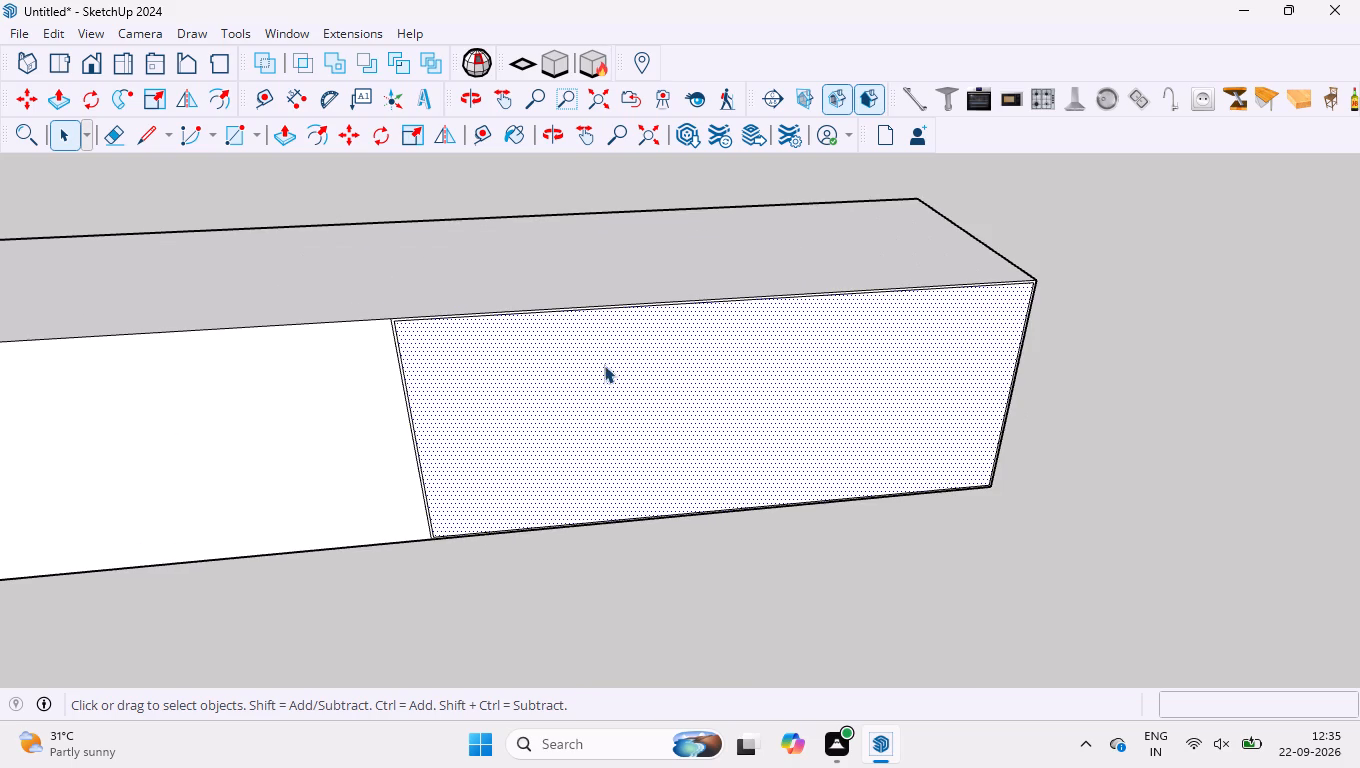
key("p")
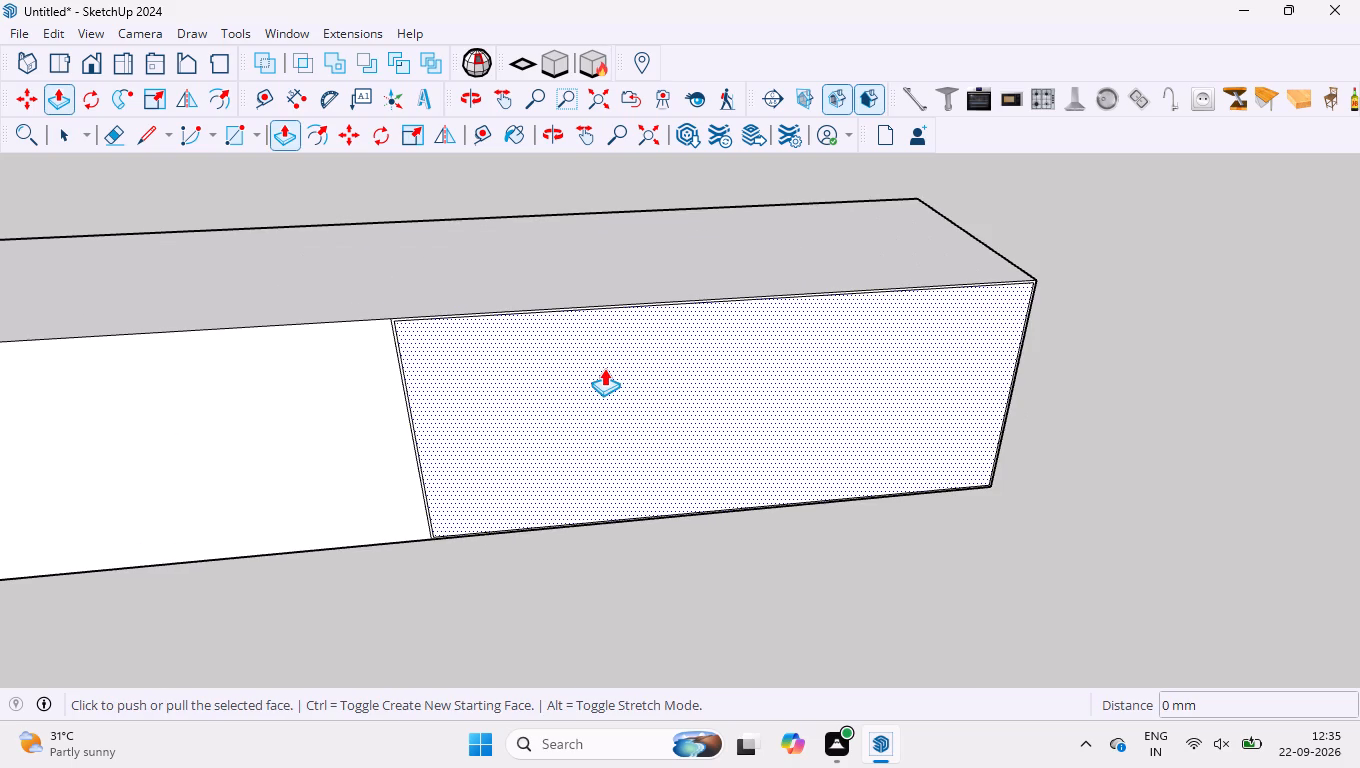
left_click(604, 368)
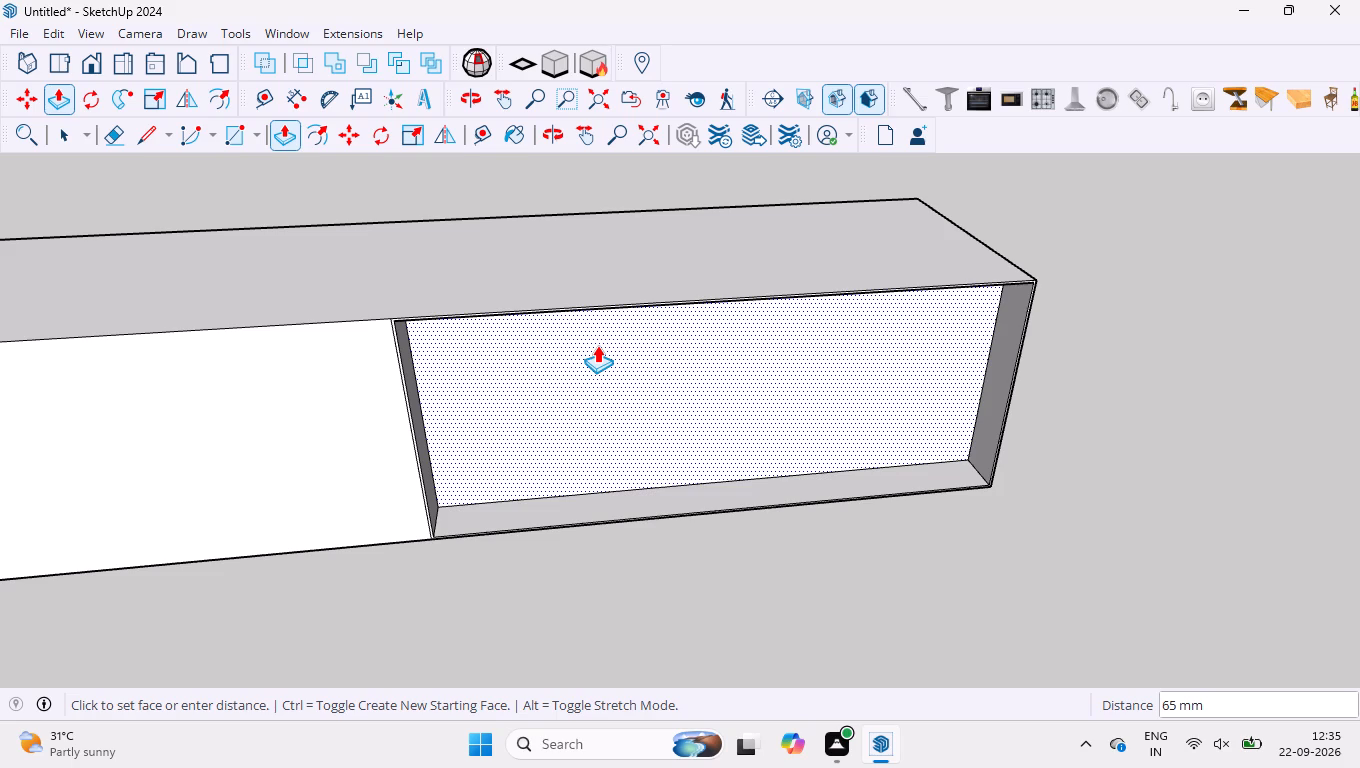
type("350")
key("Return")
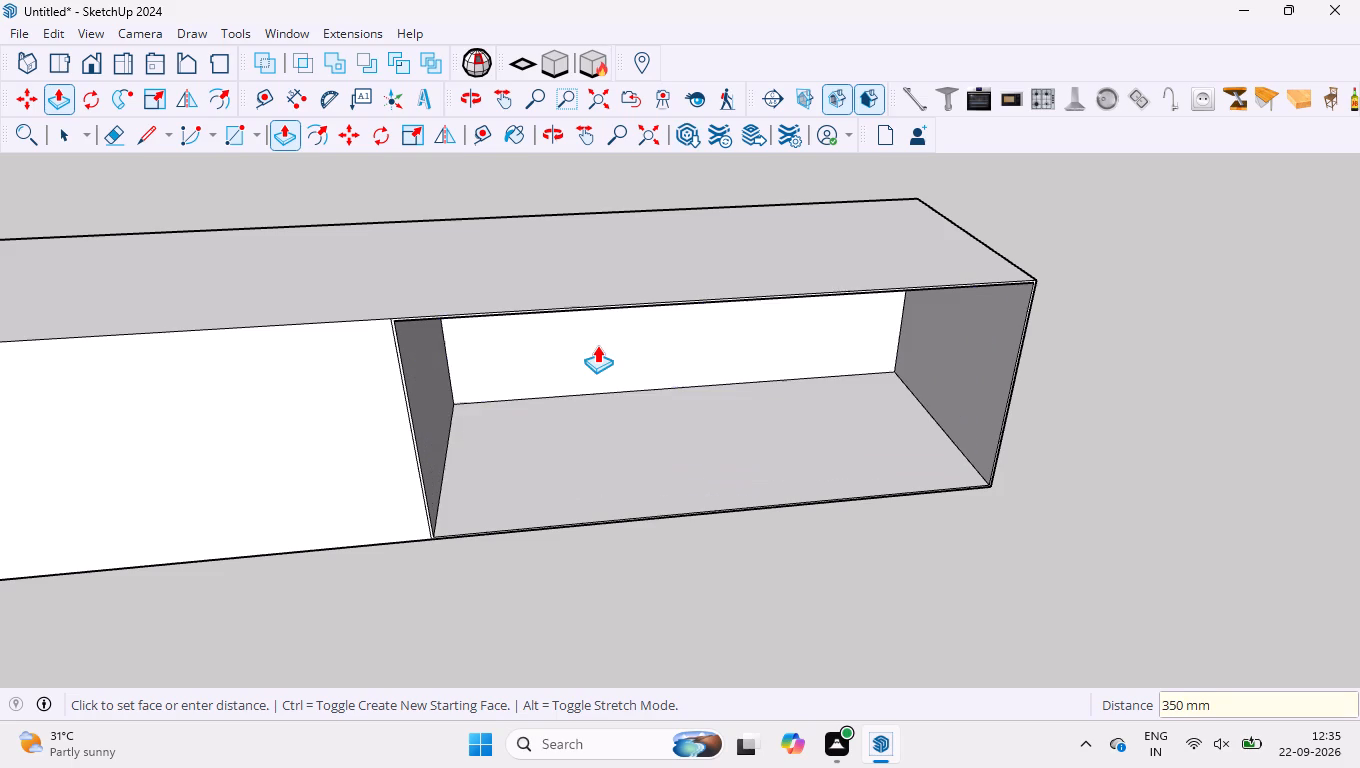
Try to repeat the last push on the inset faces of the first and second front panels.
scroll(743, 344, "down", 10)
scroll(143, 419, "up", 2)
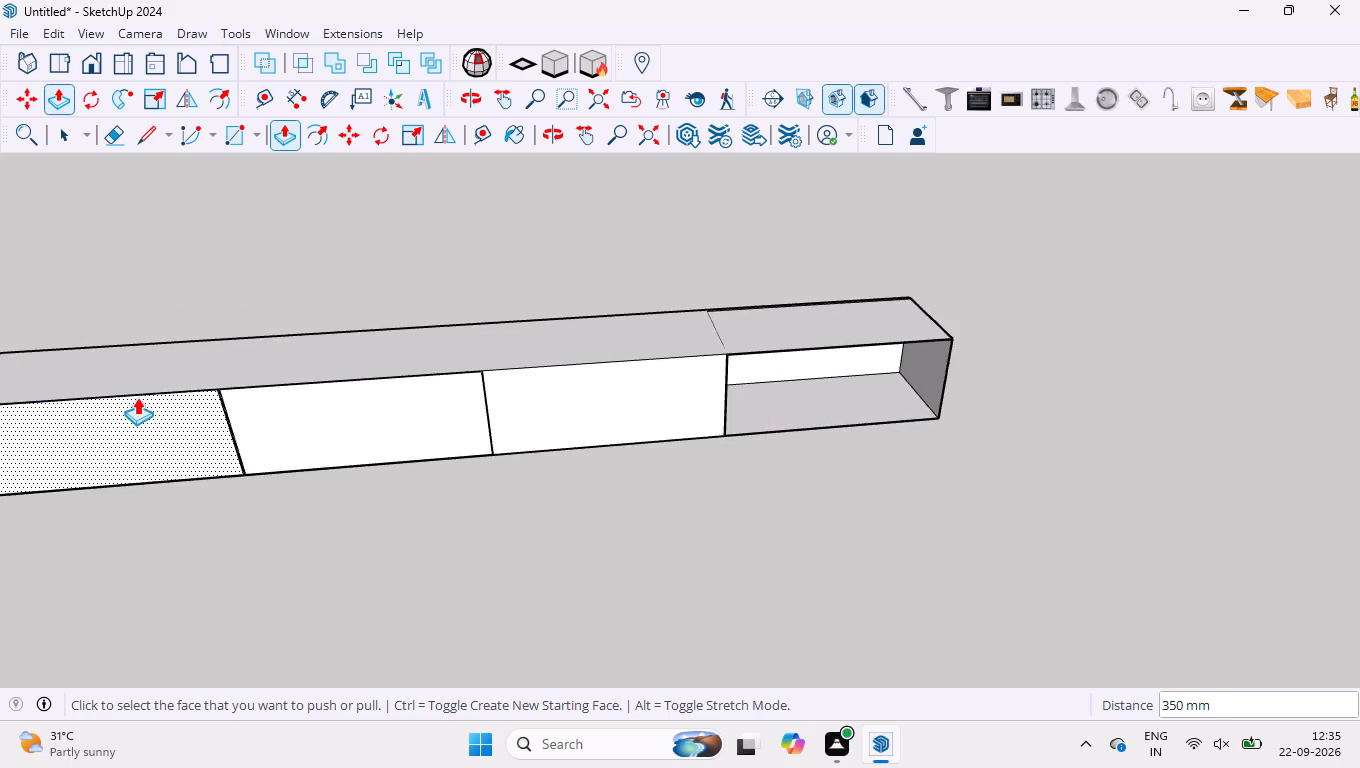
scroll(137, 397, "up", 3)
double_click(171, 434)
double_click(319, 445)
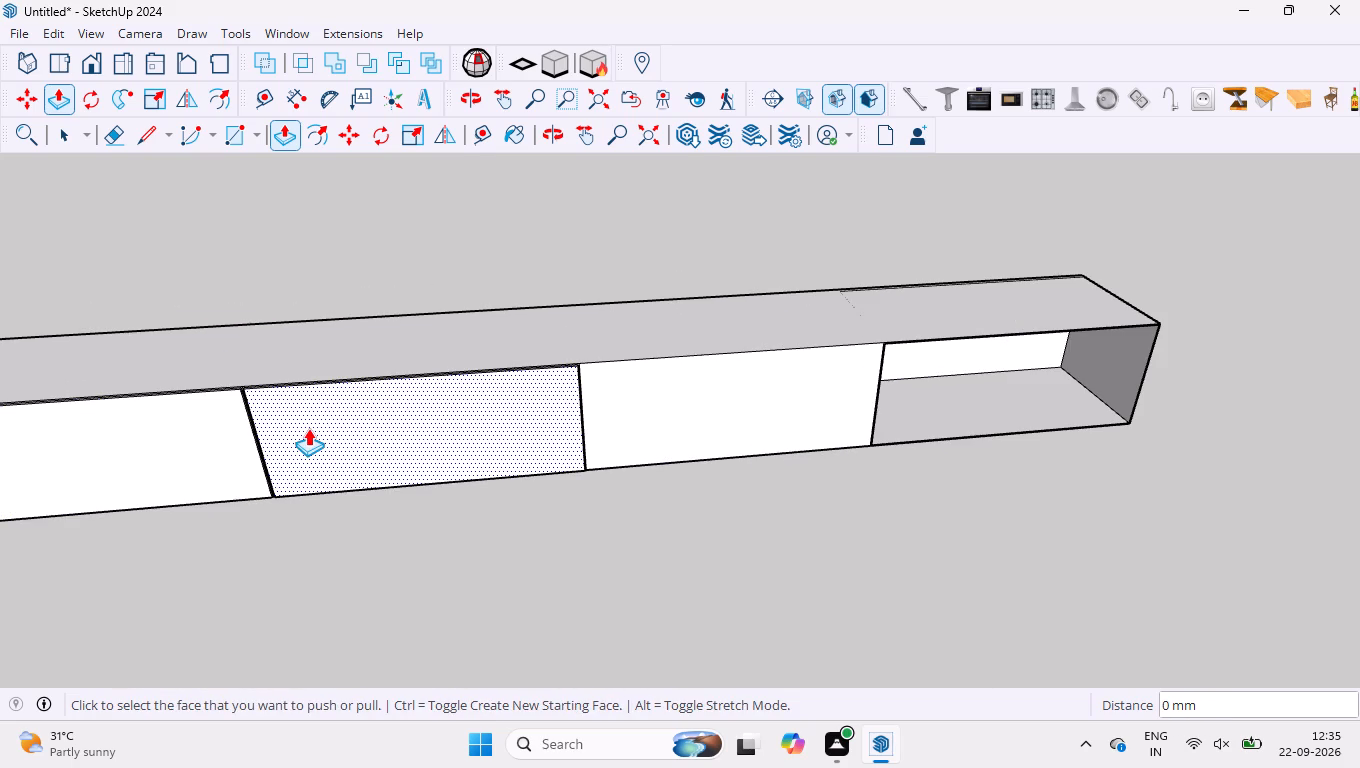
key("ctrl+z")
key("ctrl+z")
Push the inset face of the cabinet's second front panel inward by 350 mm.
left_click(308, 428)
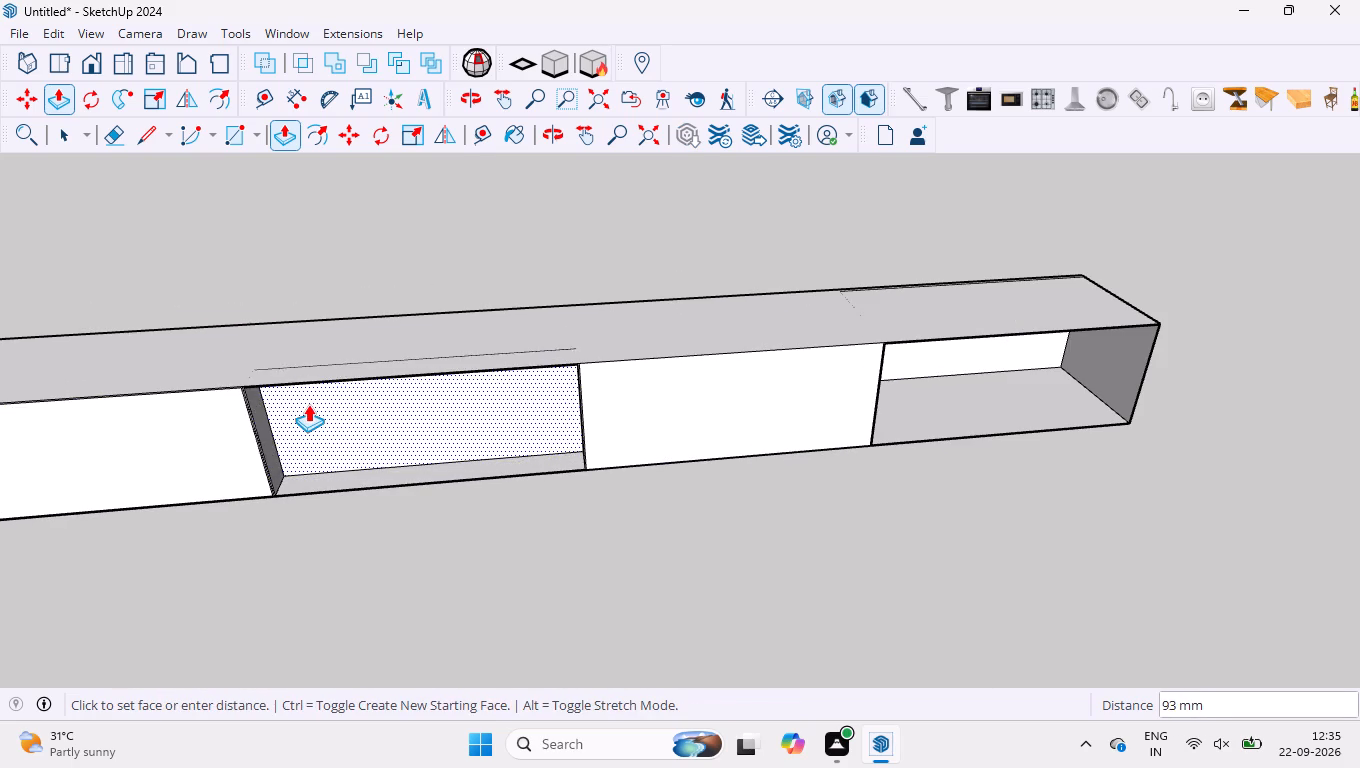
type("350")
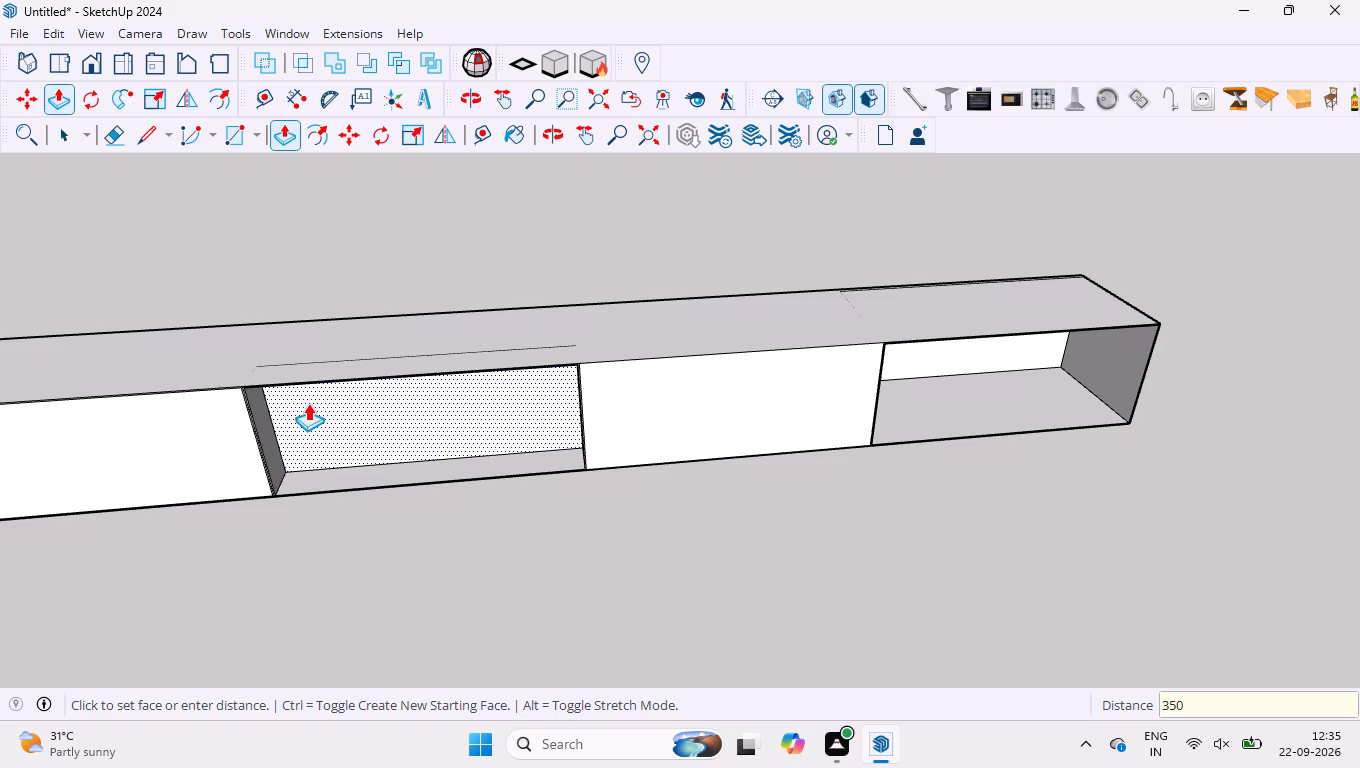
key("Return")
Push the inset face of the cabinet's first front panel inward by 350 mm.
double_click(147, 438)
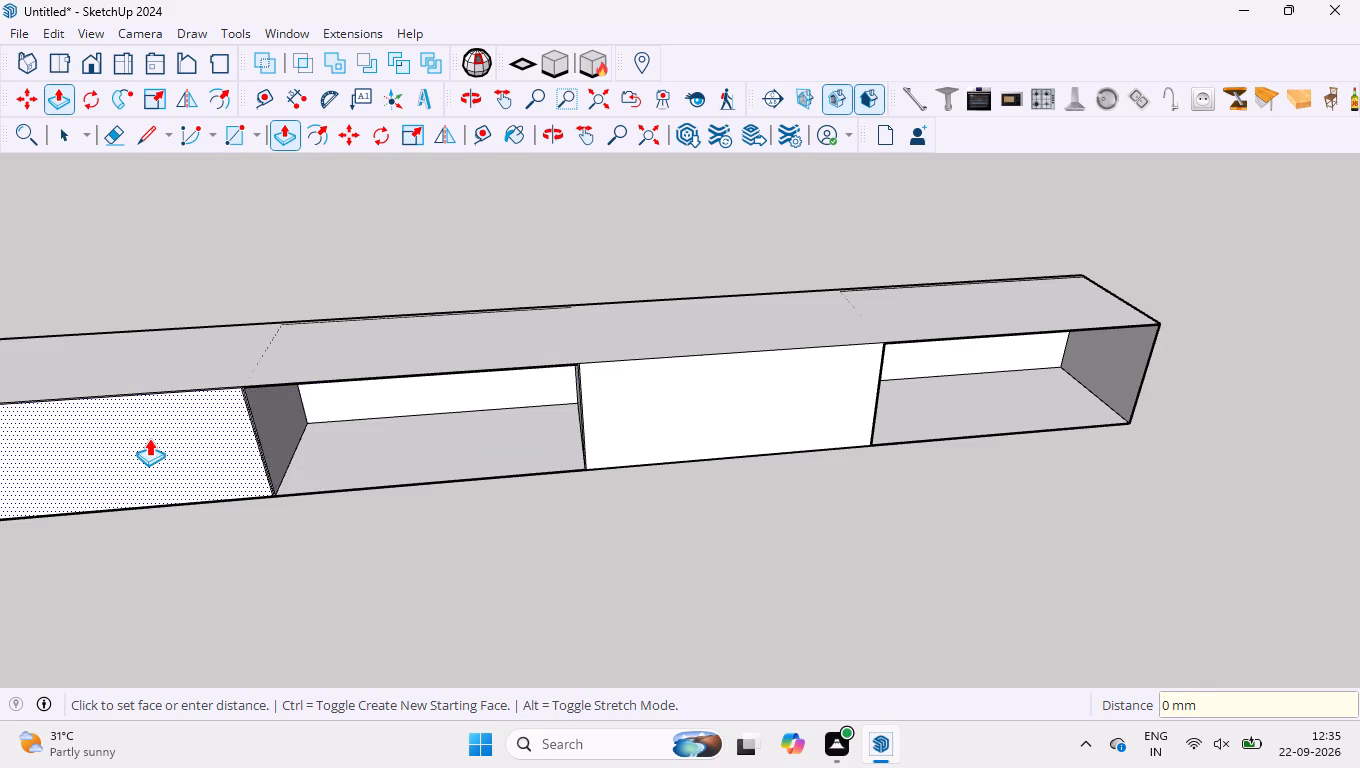
scroll(159, 435, "down", 8)
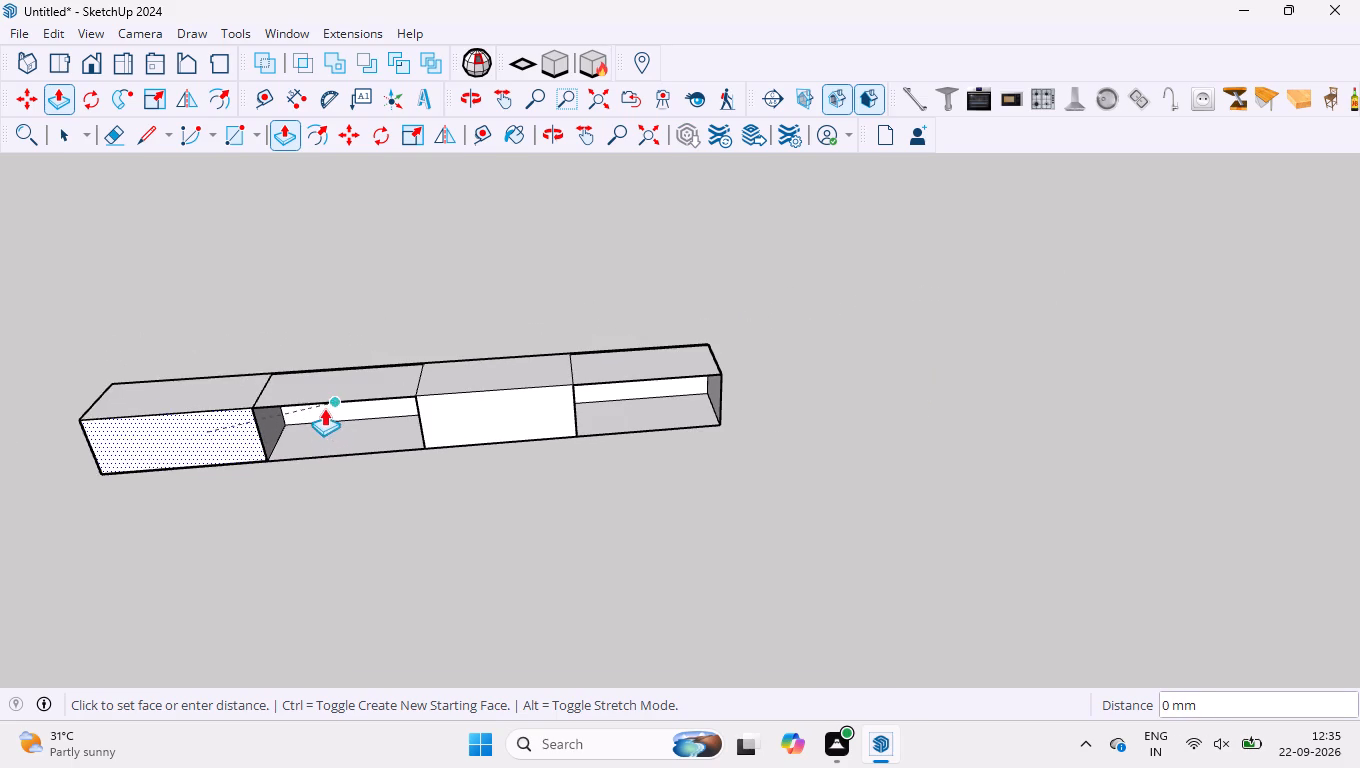
key("3")
type("50")
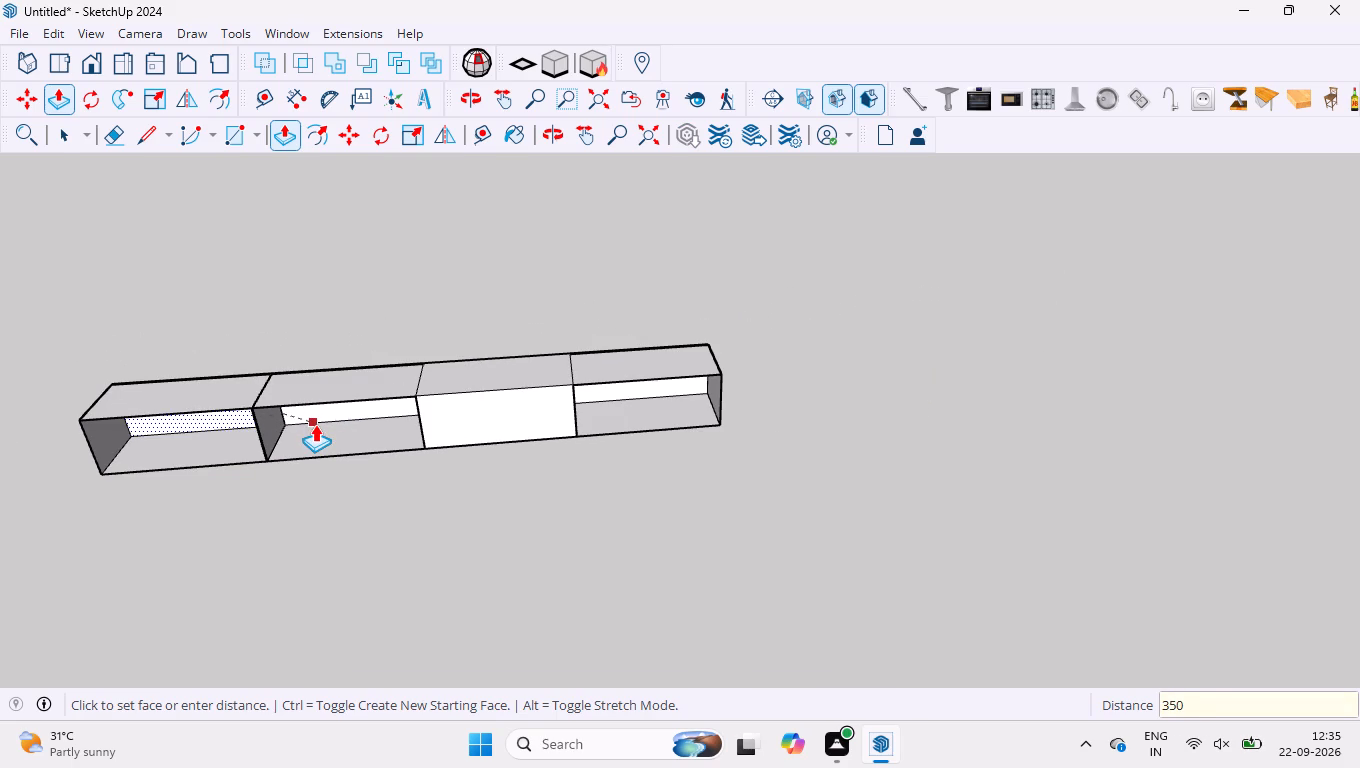
key("Return")
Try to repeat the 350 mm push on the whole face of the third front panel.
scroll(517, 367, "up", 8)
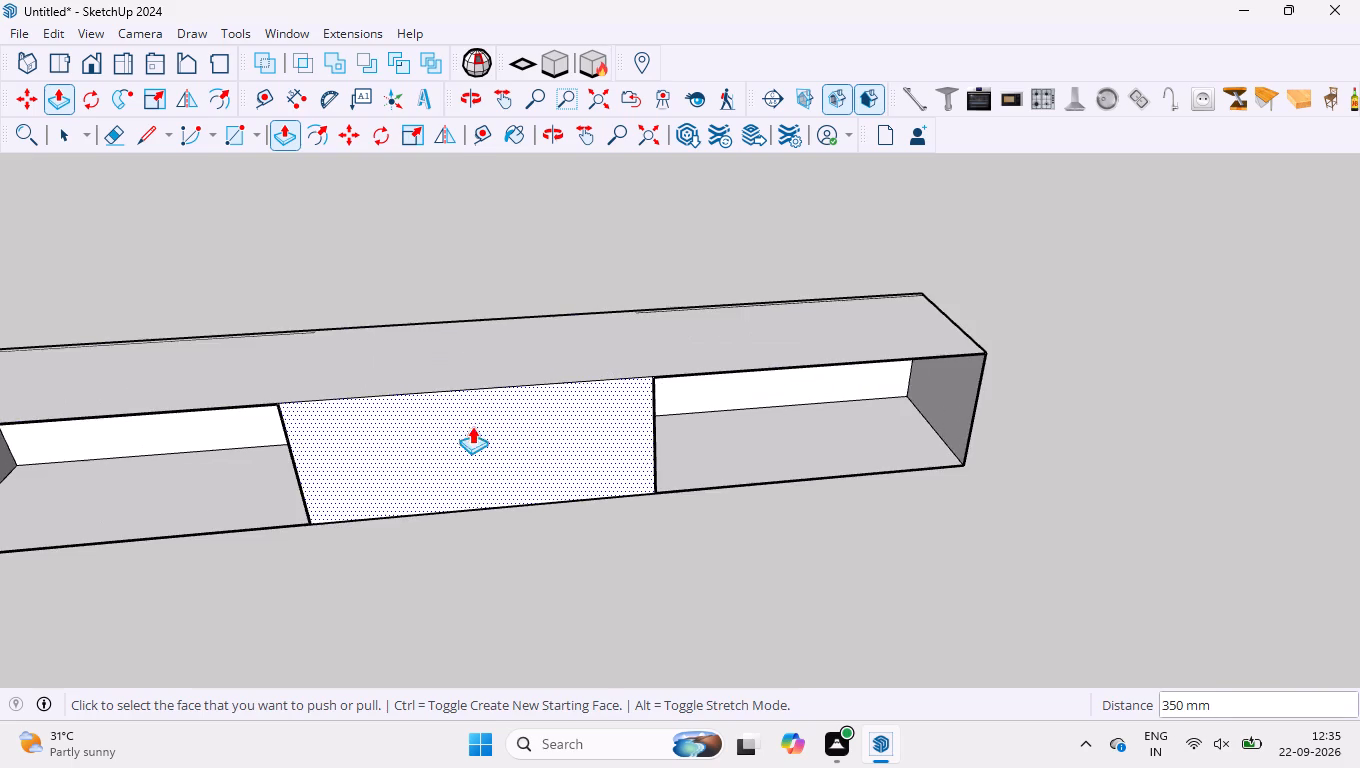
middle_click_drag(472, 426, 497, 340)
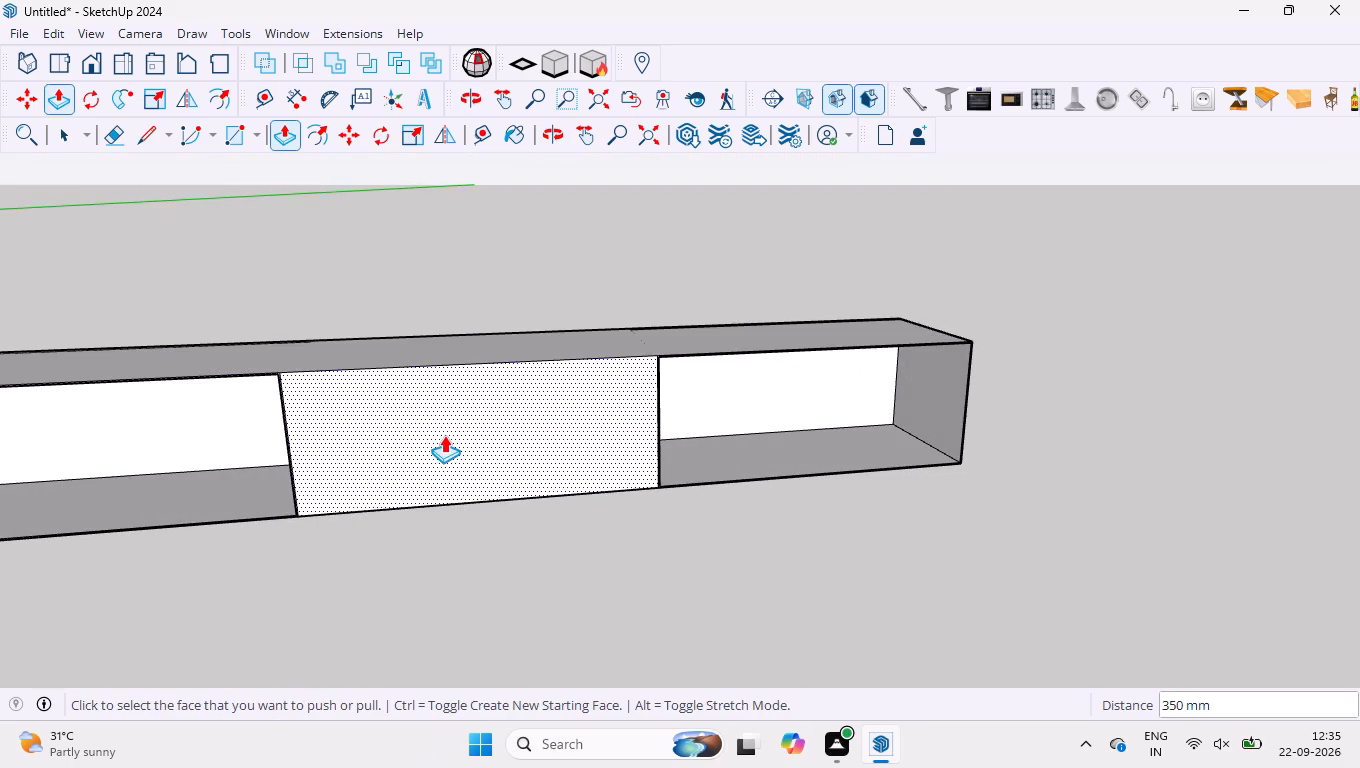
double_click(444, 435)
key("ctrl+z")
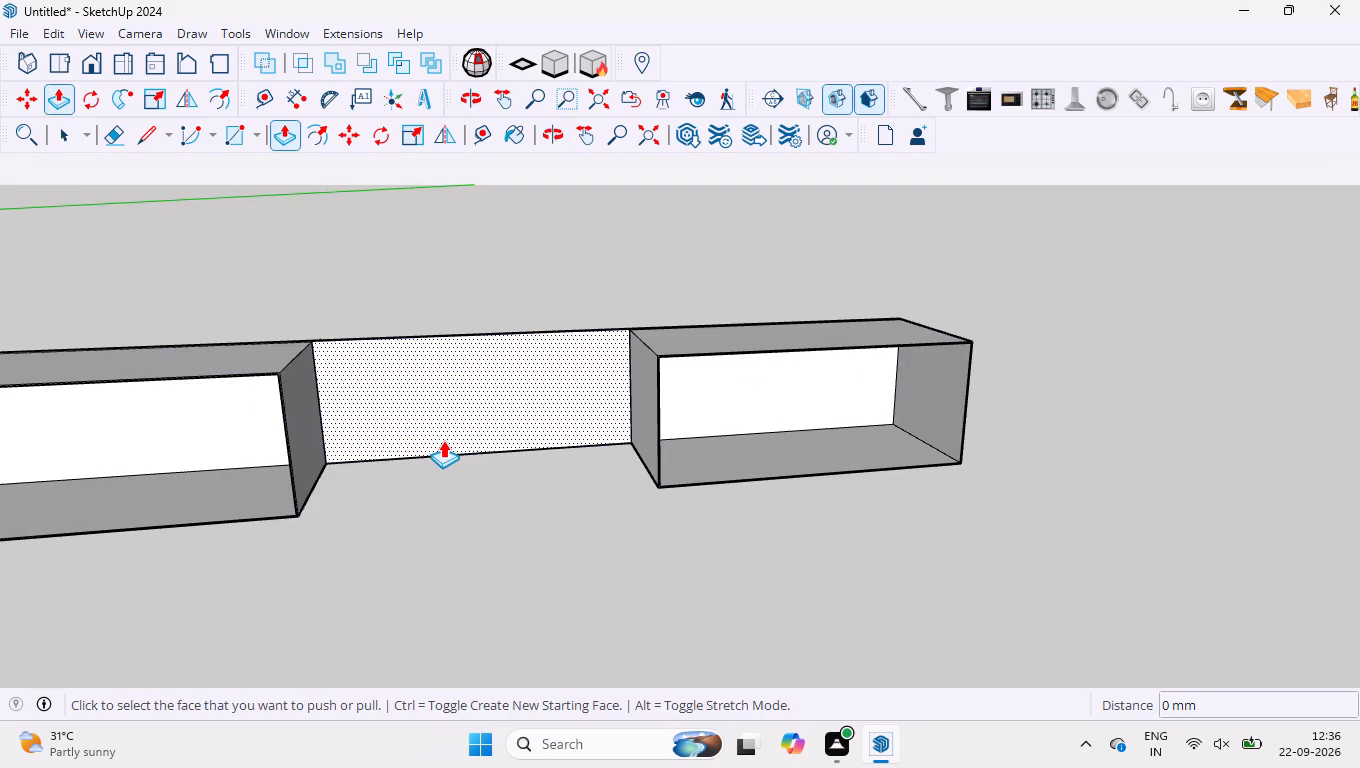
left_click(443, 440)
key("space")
Offset the outline of the third front panel inward by 18 mm.
left_click(445, 440)
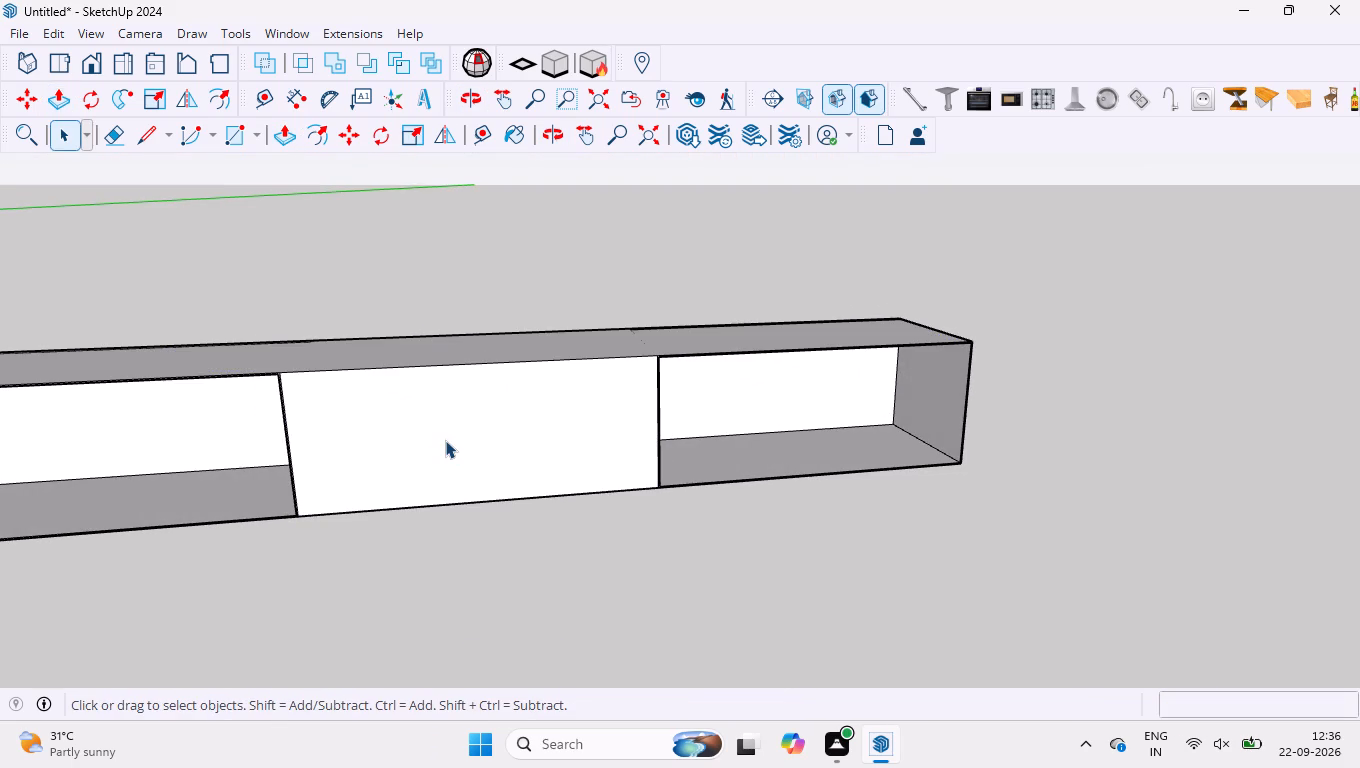
key("f")
left_click(445, 440)
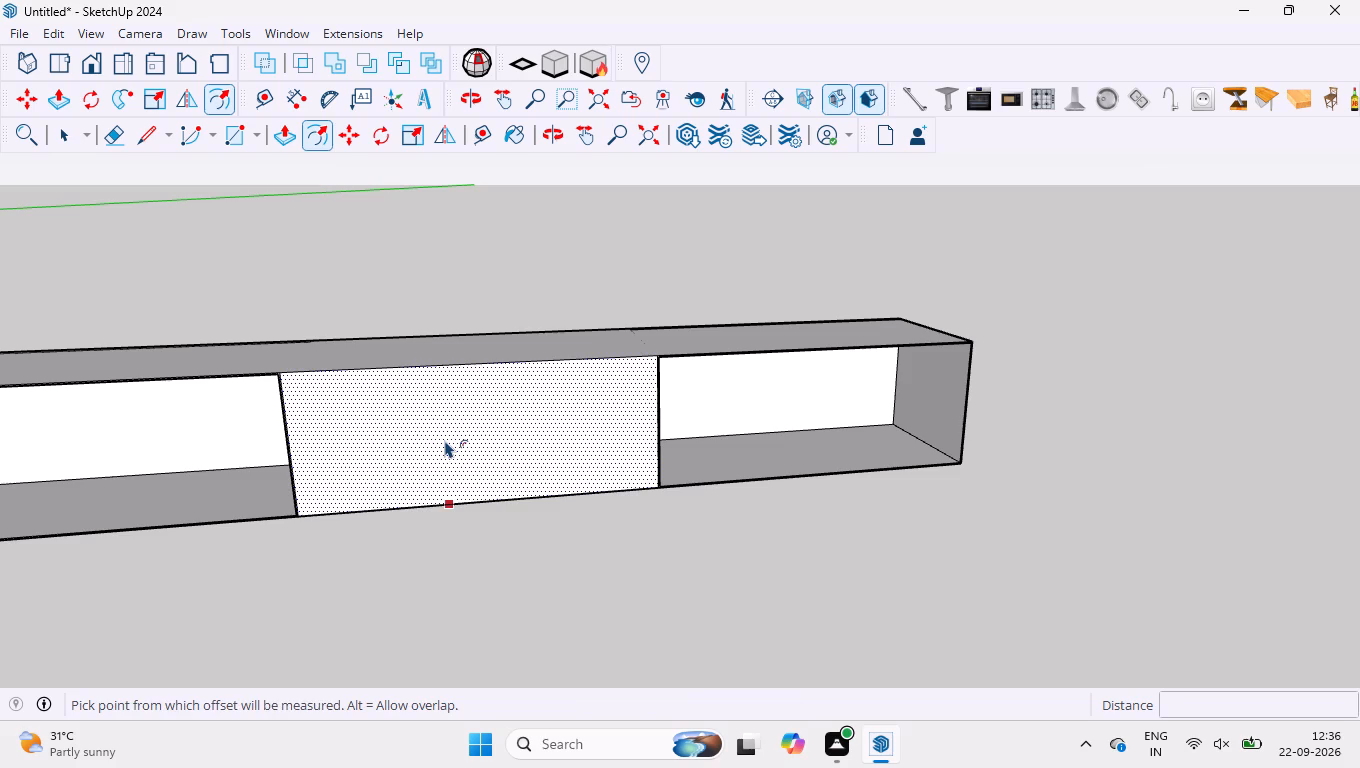
type("18")
key("Return")
key("space")
Push the third panel's inner face, inside the 18 mm border, inward by 350 mm.
left_click(461, 435)
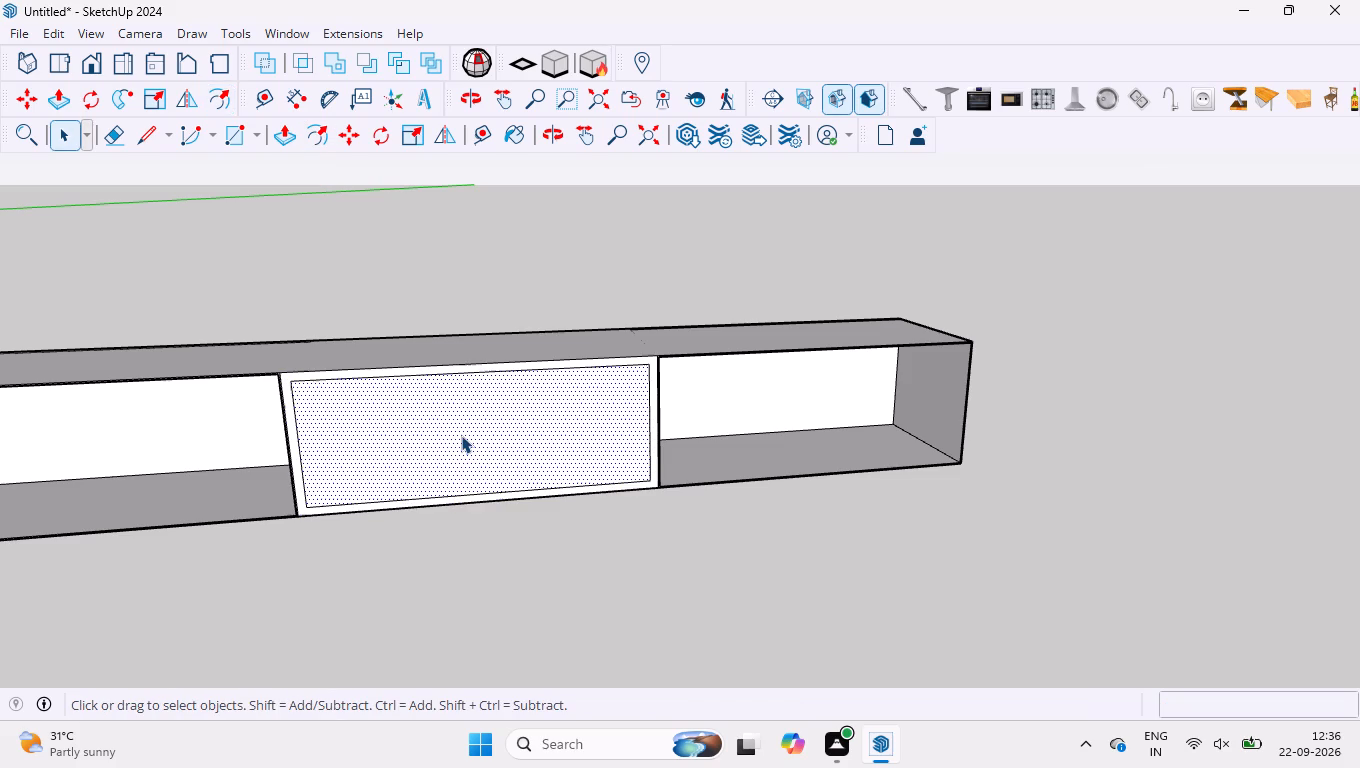
key("p")
left_click(464, 433)
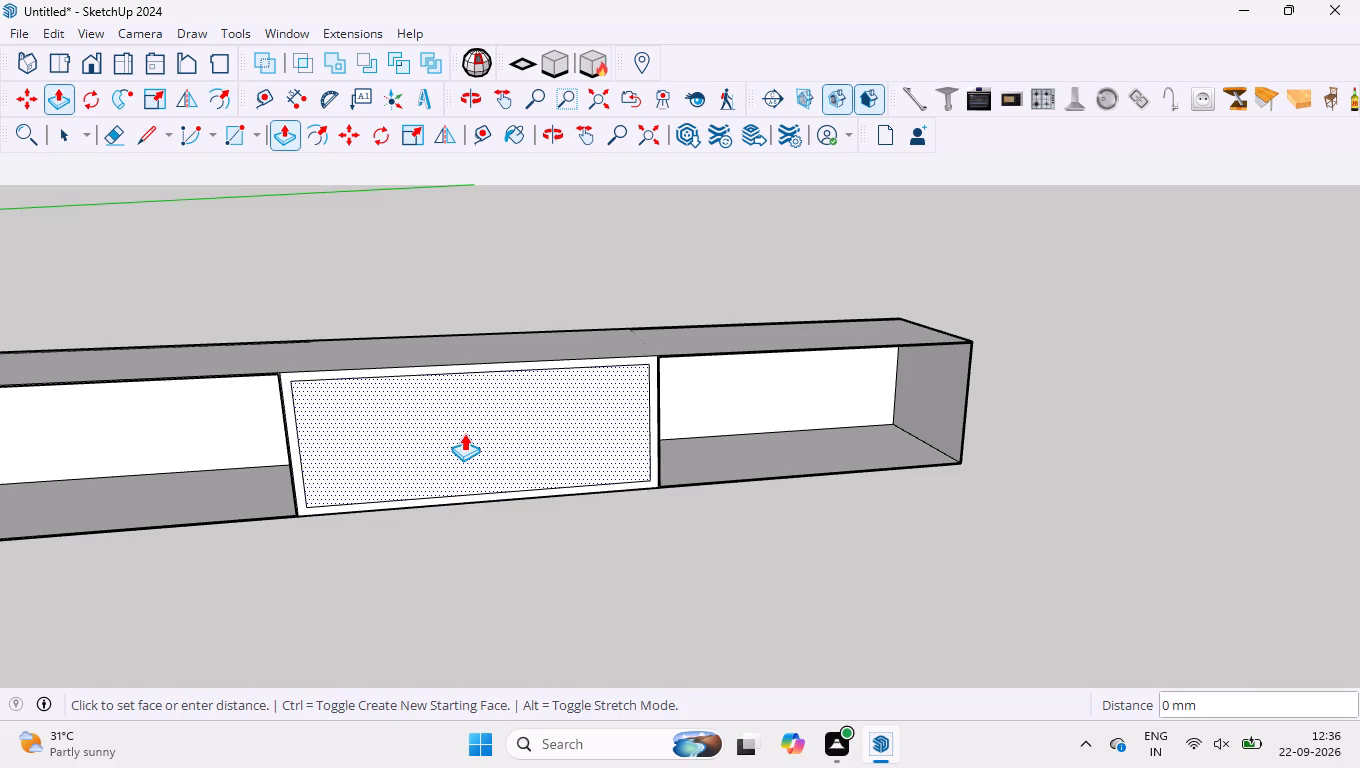
type("350")
key("Return")
key("space")
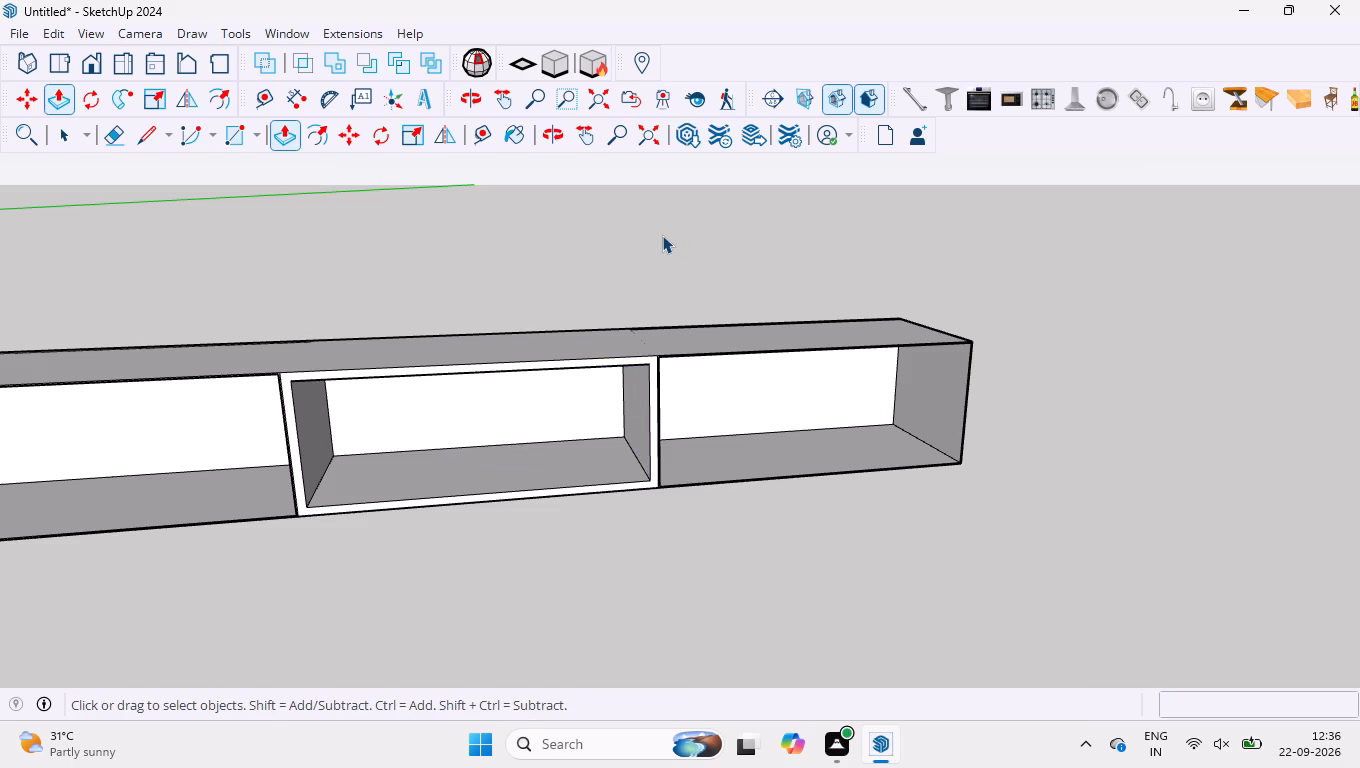
left_click(660, 235)
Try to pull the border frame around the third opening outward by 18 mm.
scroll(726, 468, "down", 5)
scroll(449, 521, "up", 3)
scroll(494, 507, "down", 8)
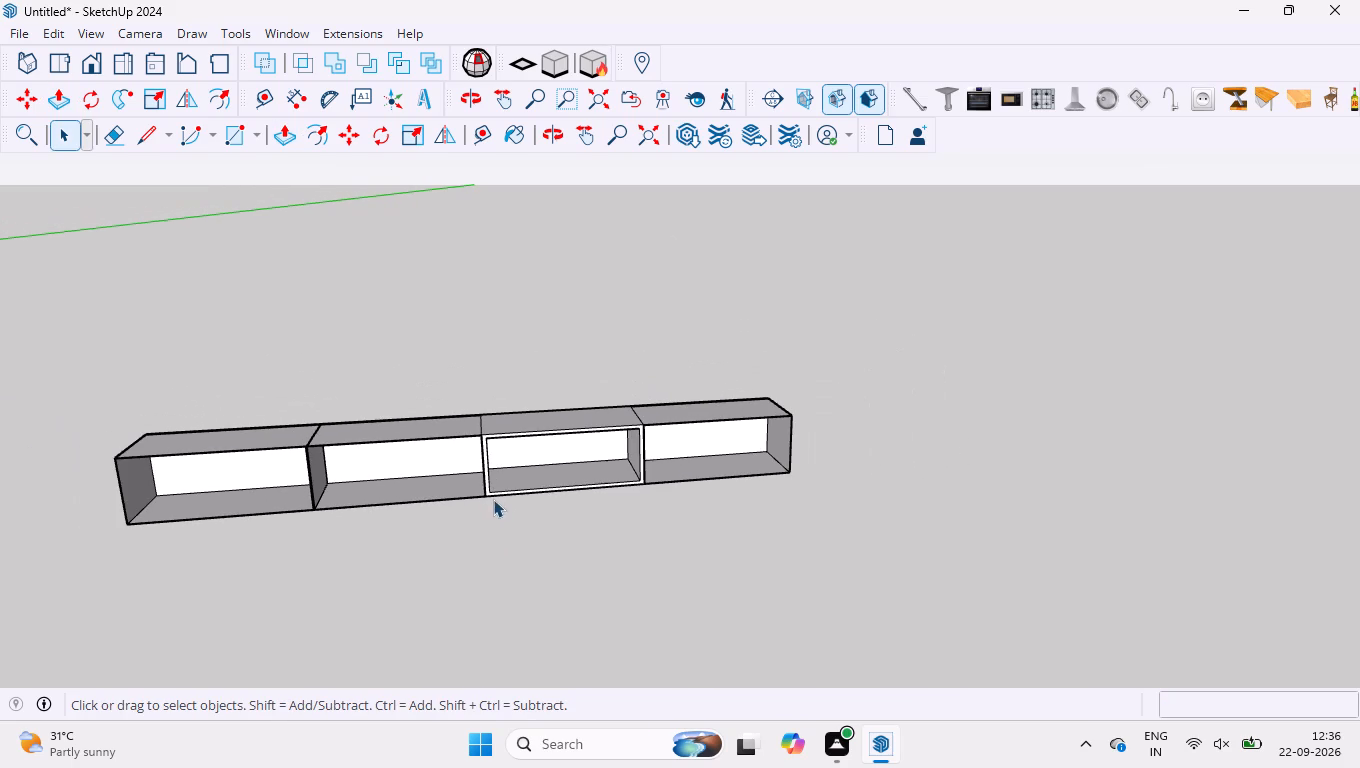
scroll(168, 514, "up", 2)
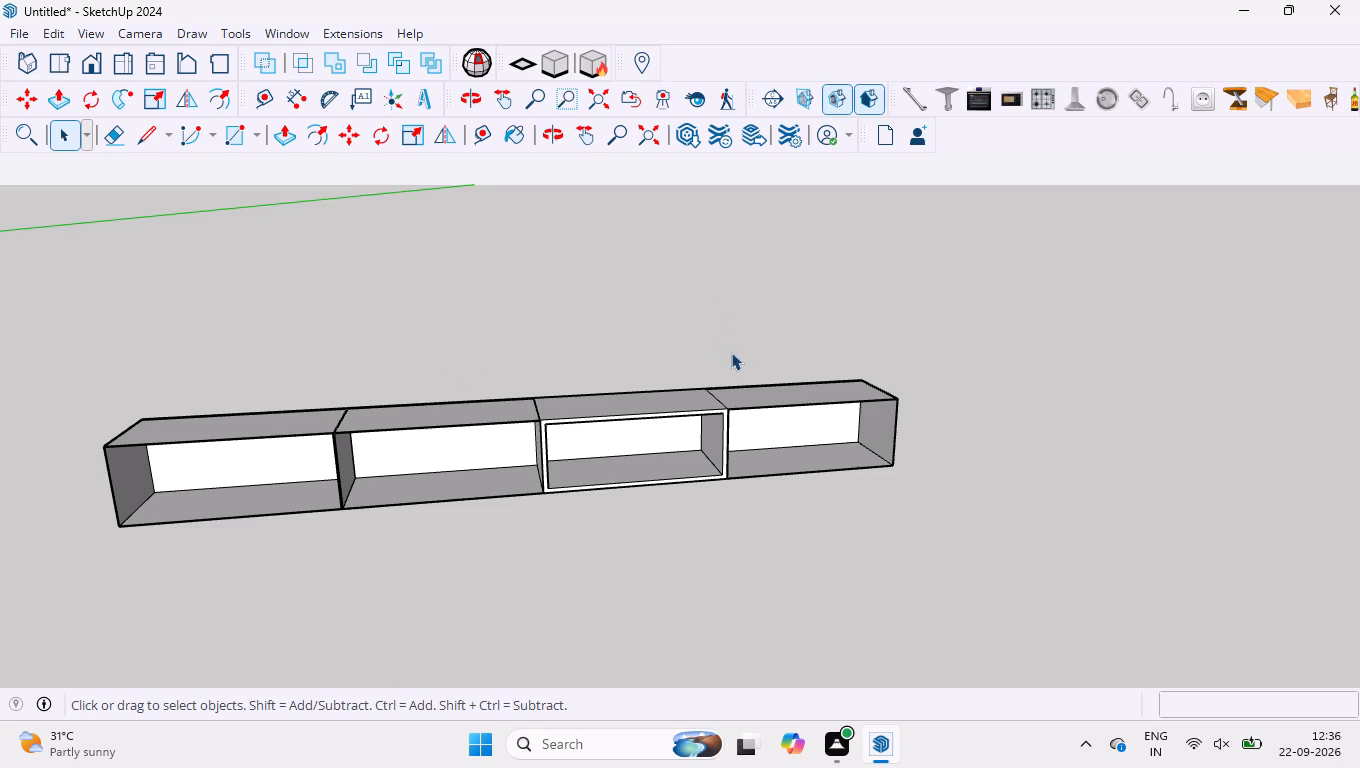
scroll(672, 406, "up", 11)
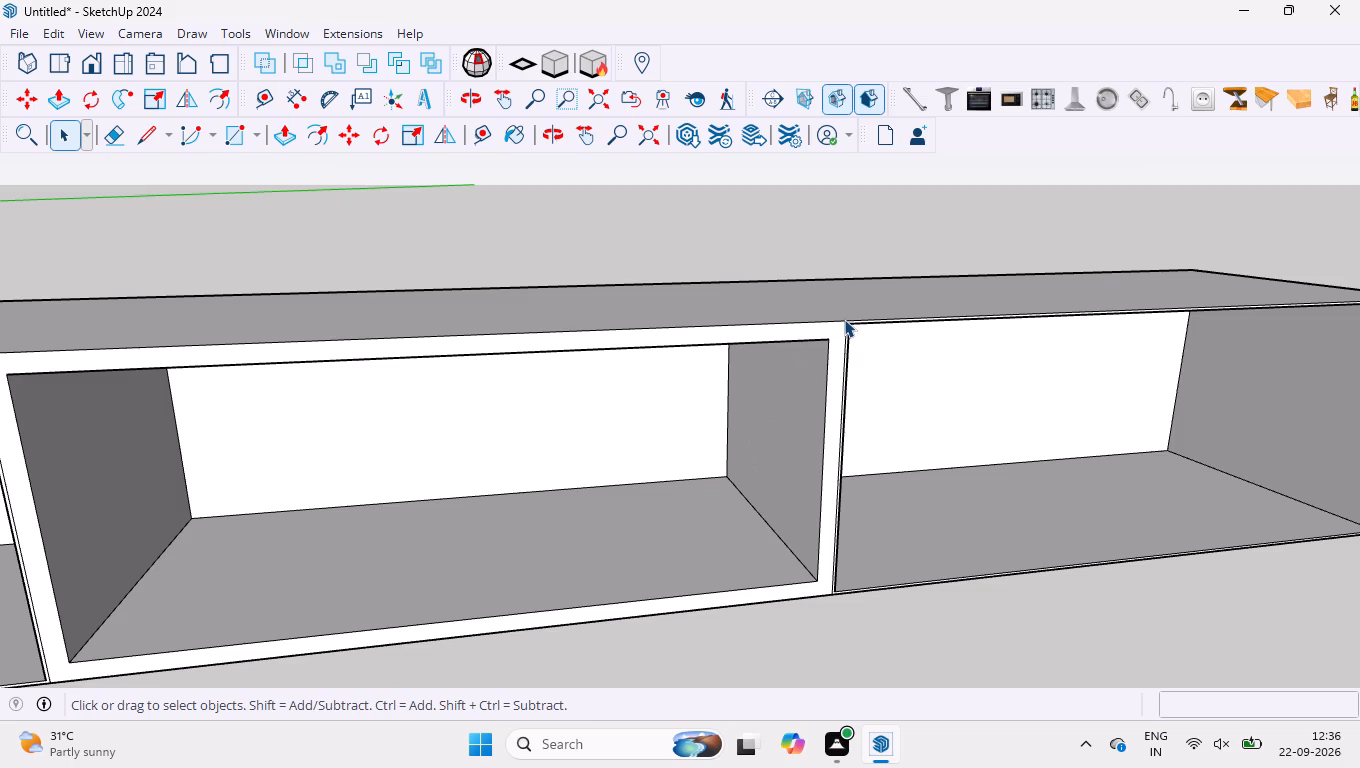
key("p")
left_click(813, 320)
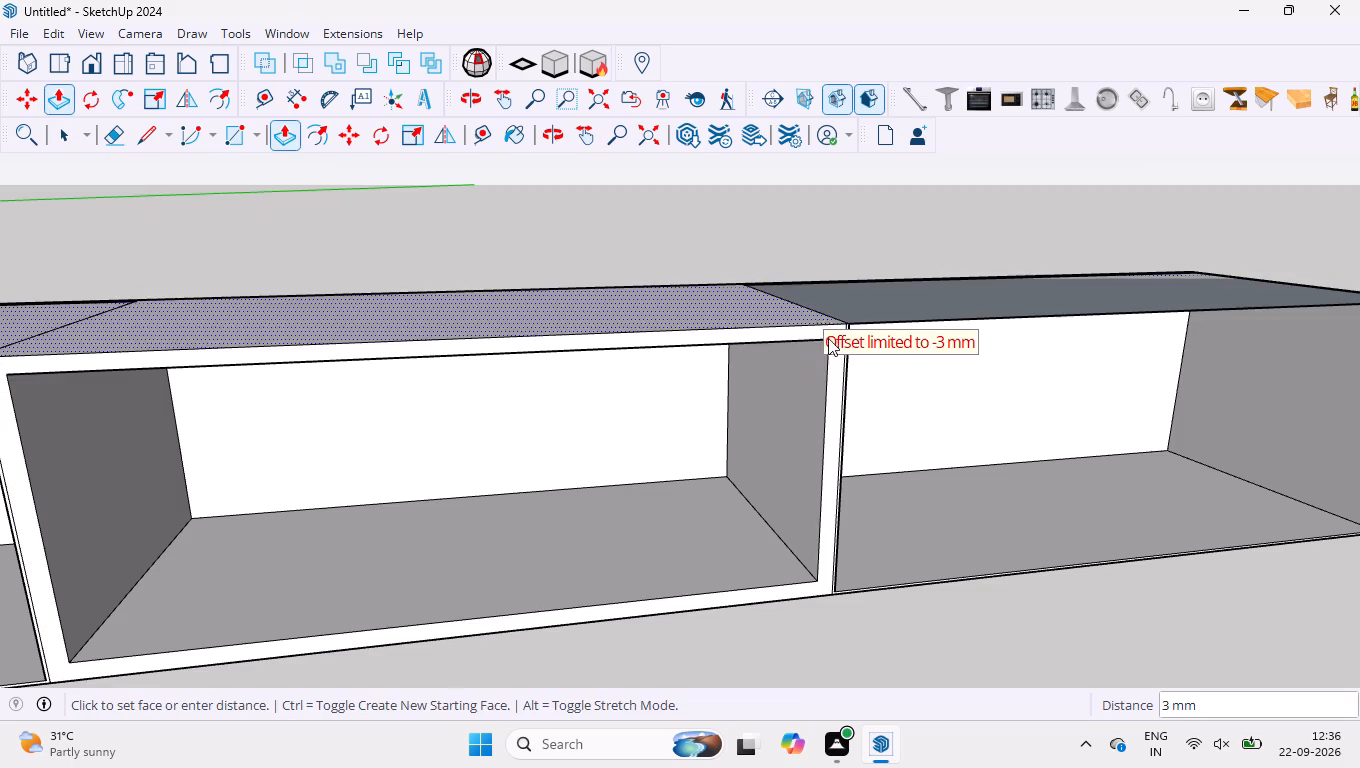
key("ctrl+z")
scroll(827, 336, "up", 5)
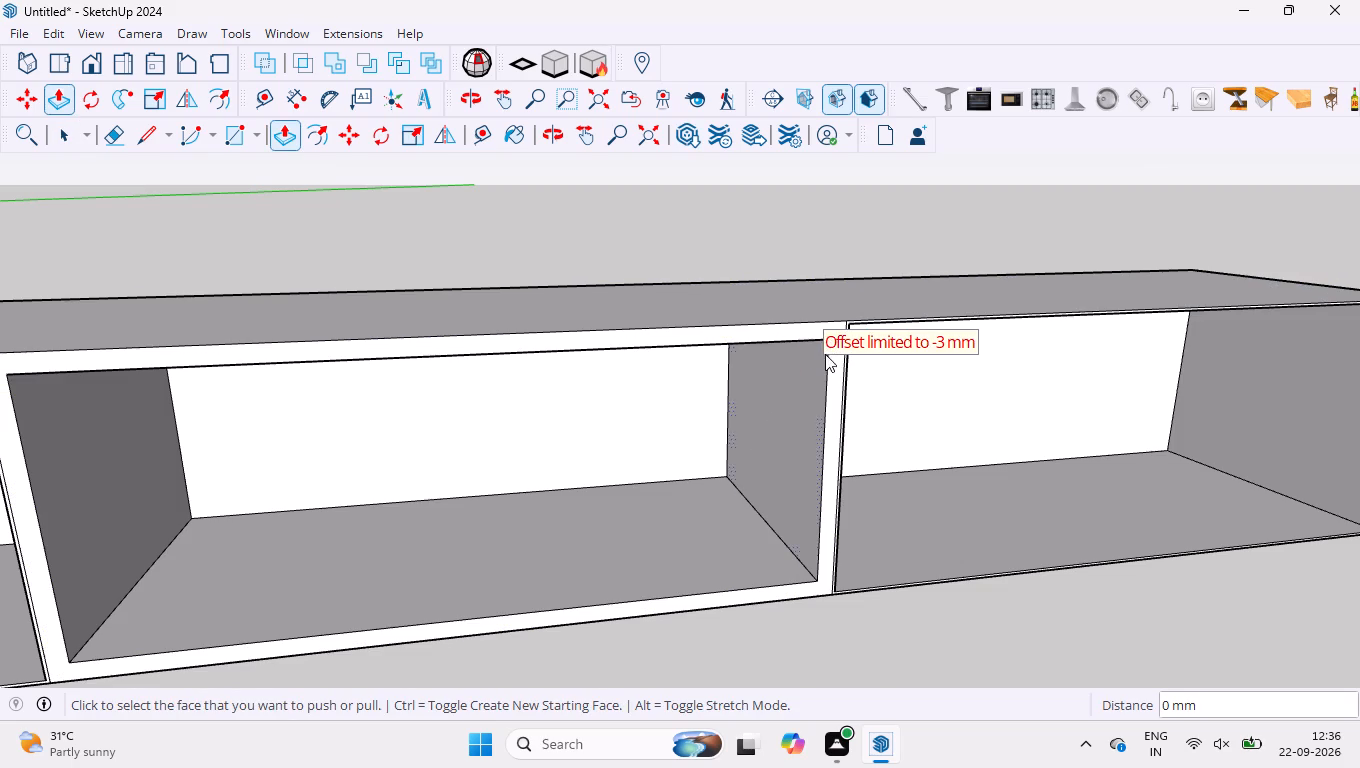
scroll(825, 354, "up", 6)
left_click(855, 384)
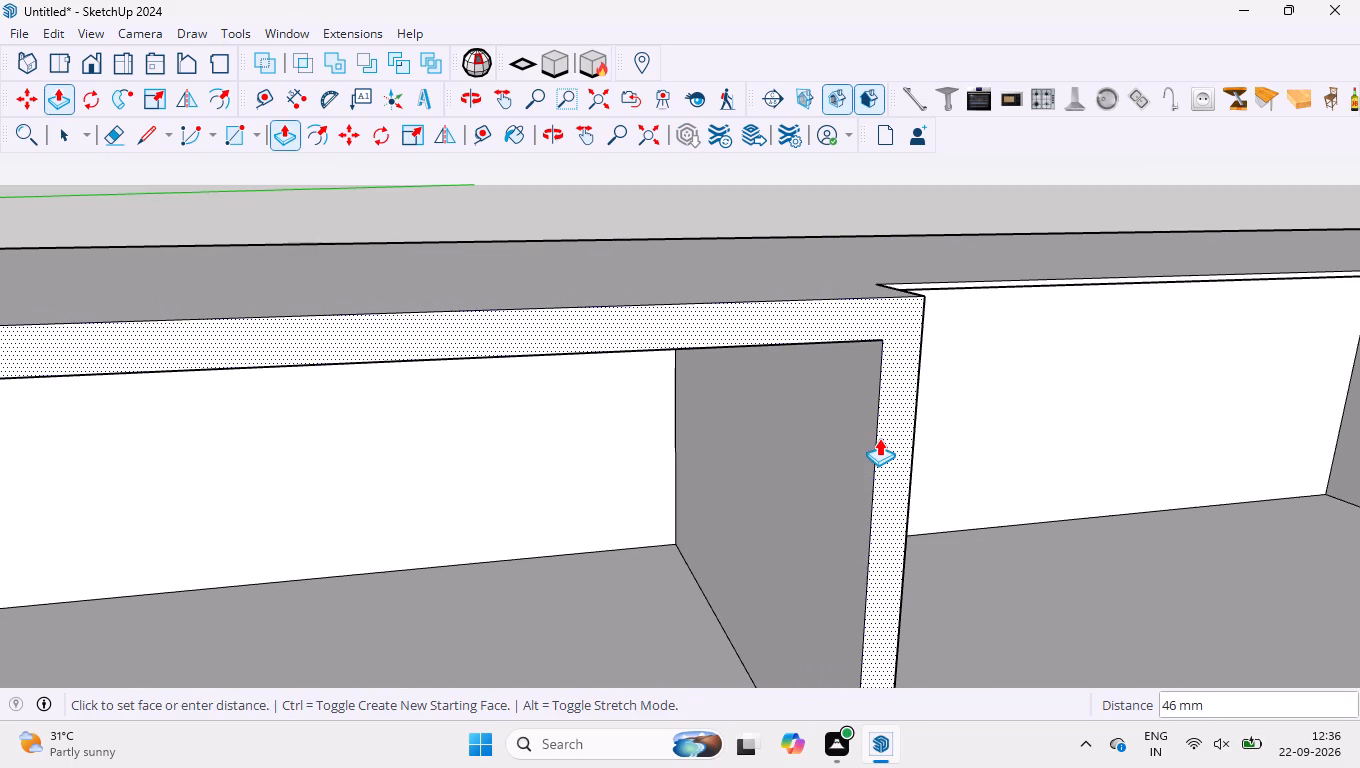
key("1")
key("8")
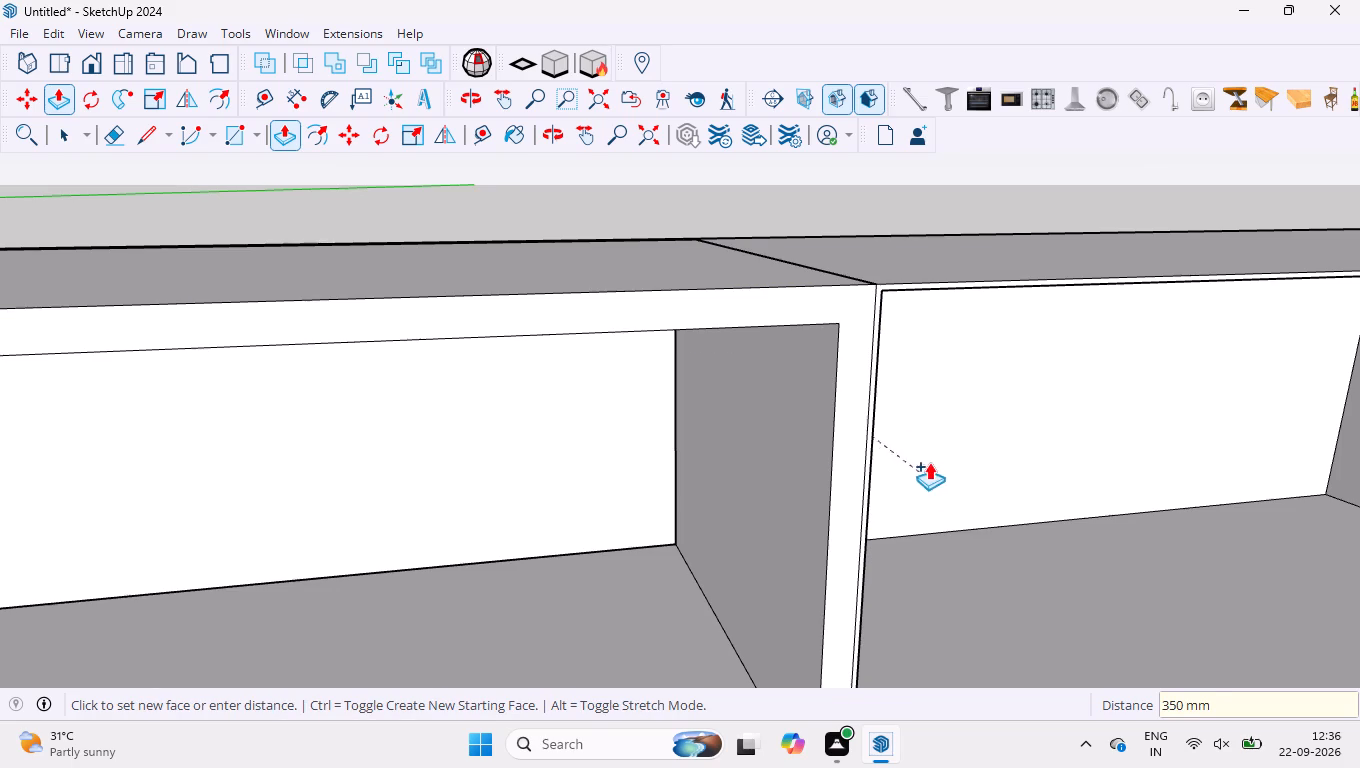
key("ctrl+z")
Pull the border frame around the third opening outward by 18 mm, creating a new starting face.
left_click(858, 339)
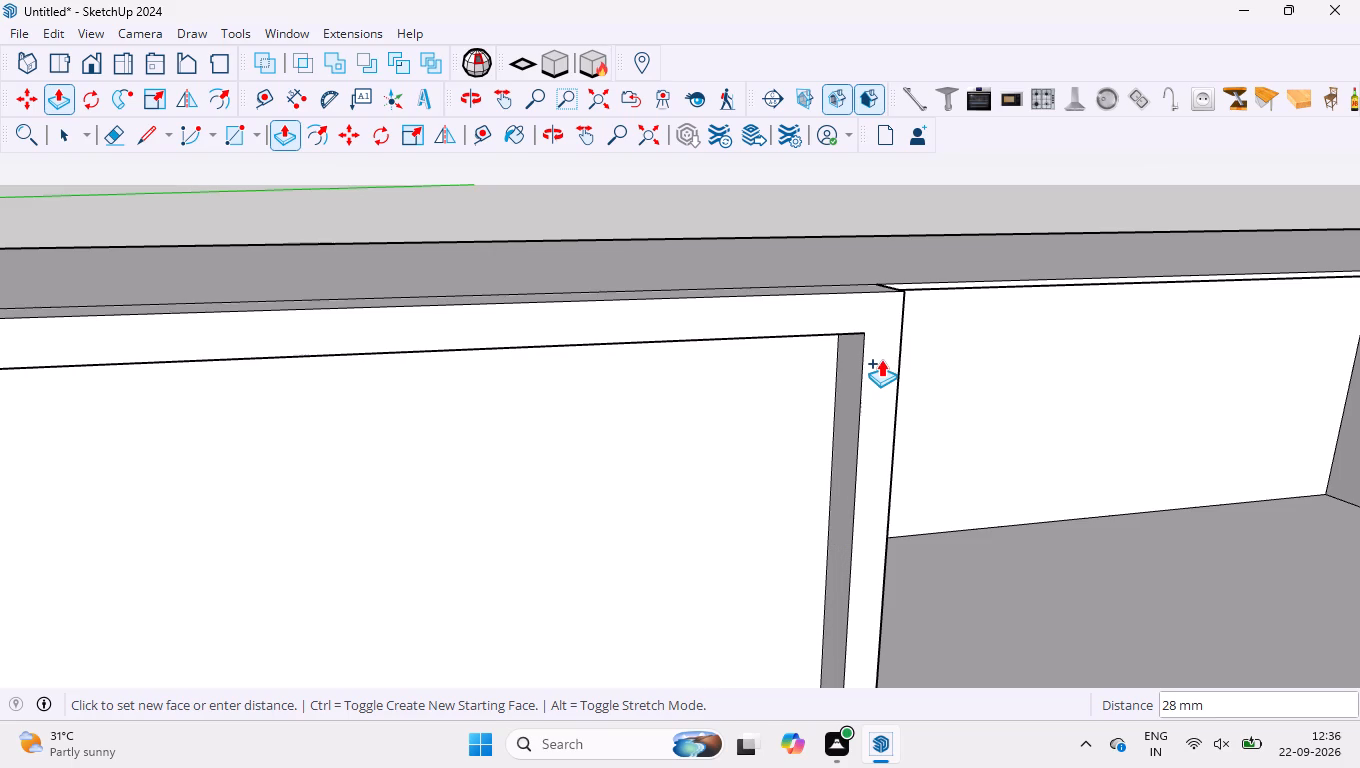
type("18")
key("Return")
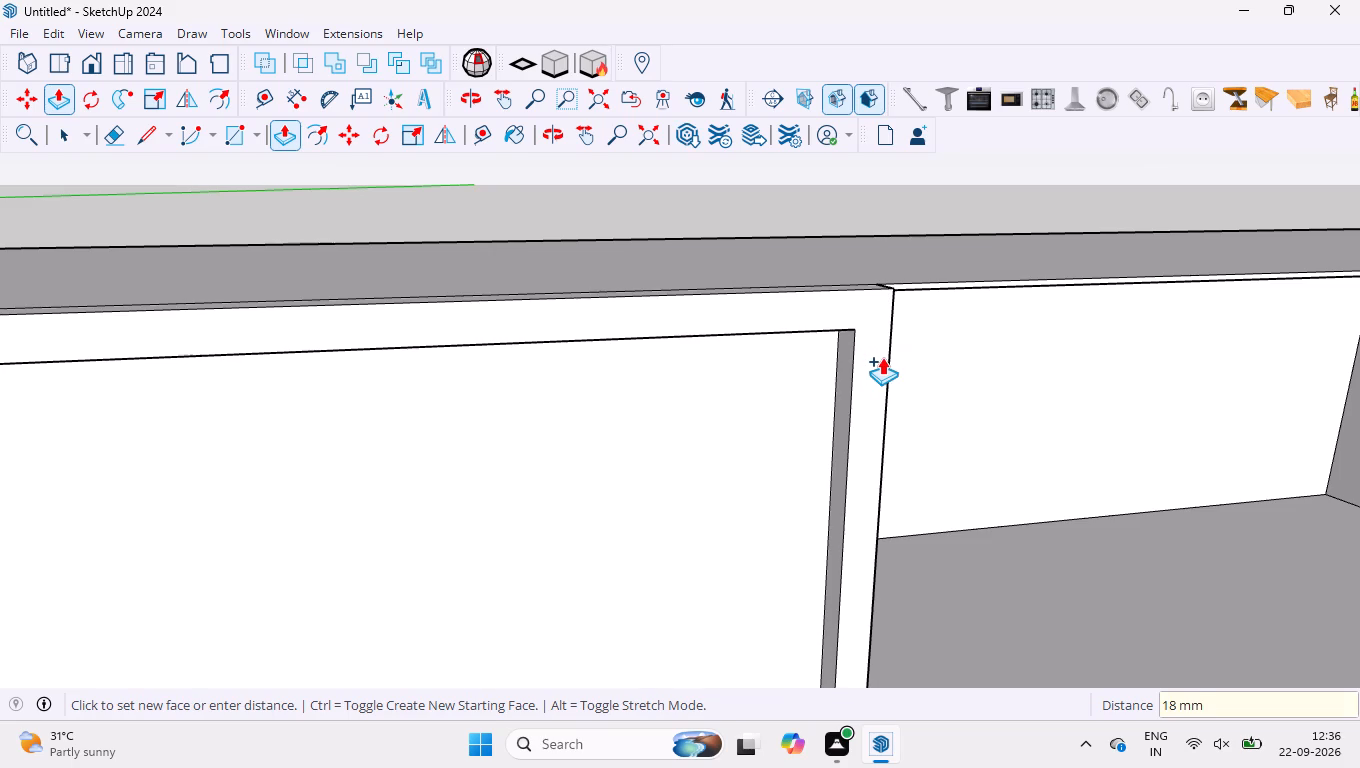
Repeat the 18 mm outward pull on the narrow frame around the fourth opening at the cabinet's far end.
scroll(782, 278, "down", 9)
scroll(1005, 303, "down", 2)
scroll(922, 340, "up", 2)
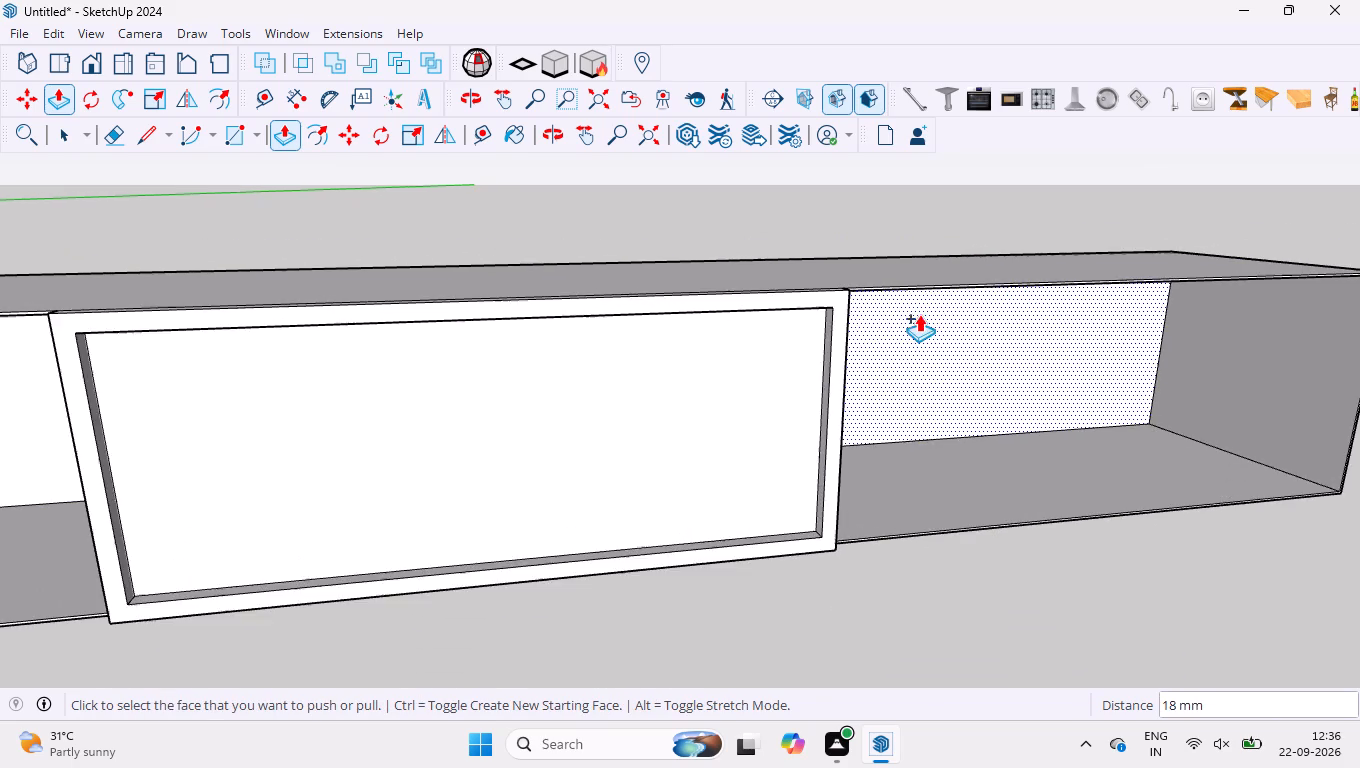
scroll(879, 300, "up", 15)
scroll(762, 283, "up", 9)
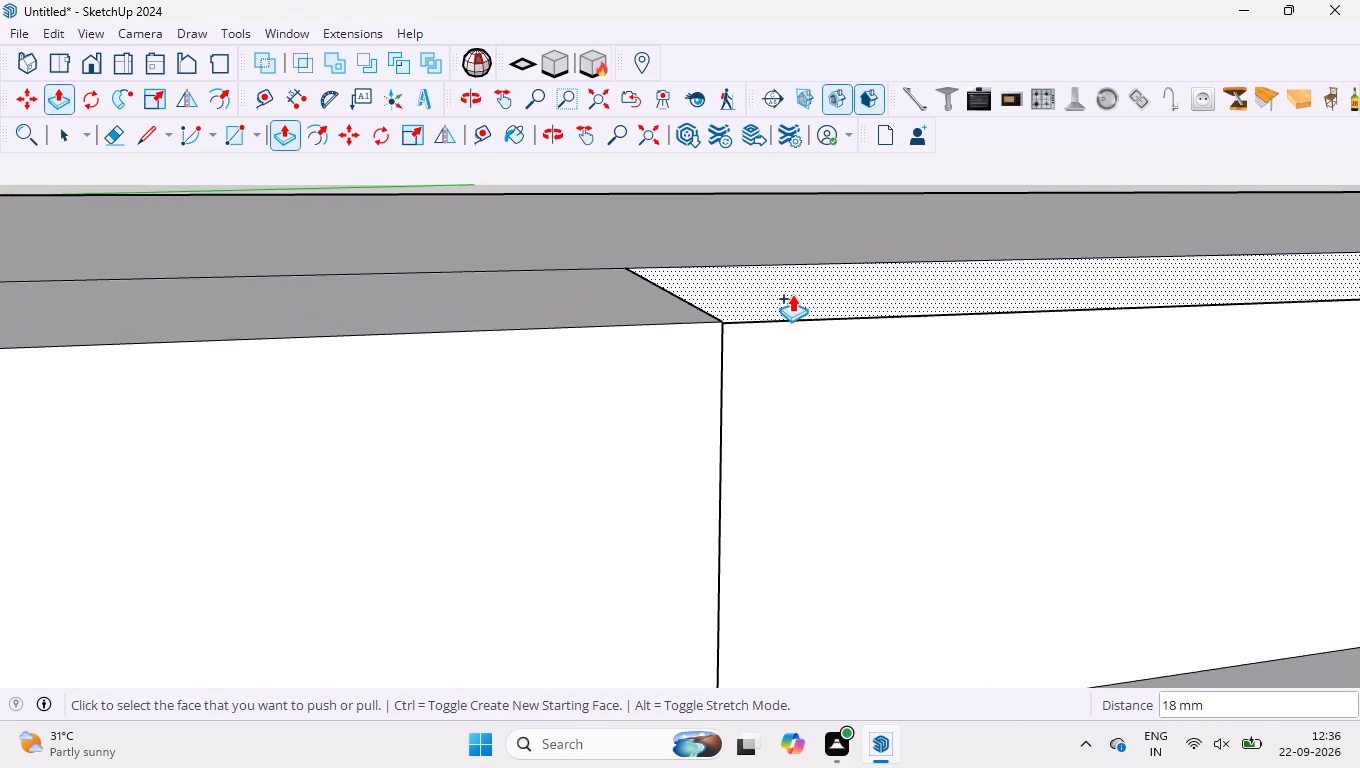
double_click(791, 288)
scroll(787, 287, "down", 6)
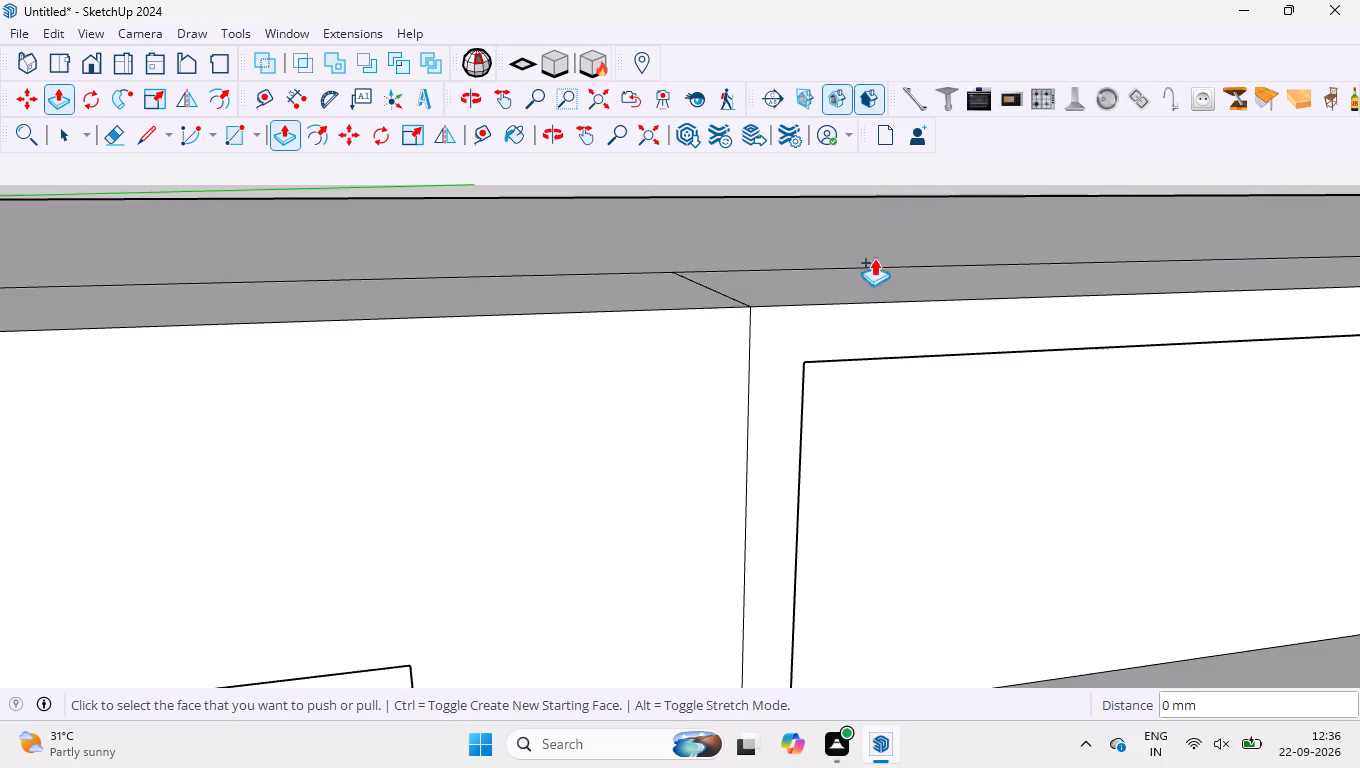
scroll(874, 258, "down", 20)
scroll(874, 258, "down", 9)
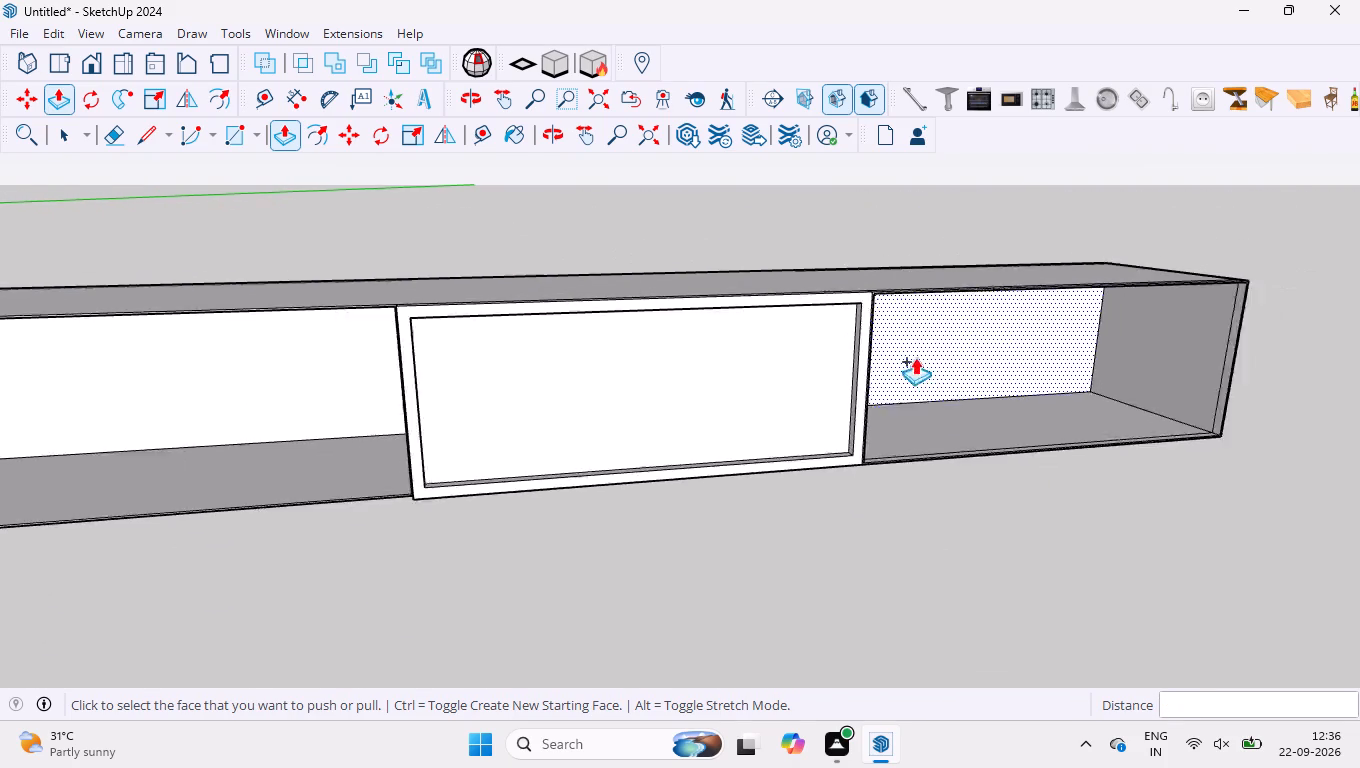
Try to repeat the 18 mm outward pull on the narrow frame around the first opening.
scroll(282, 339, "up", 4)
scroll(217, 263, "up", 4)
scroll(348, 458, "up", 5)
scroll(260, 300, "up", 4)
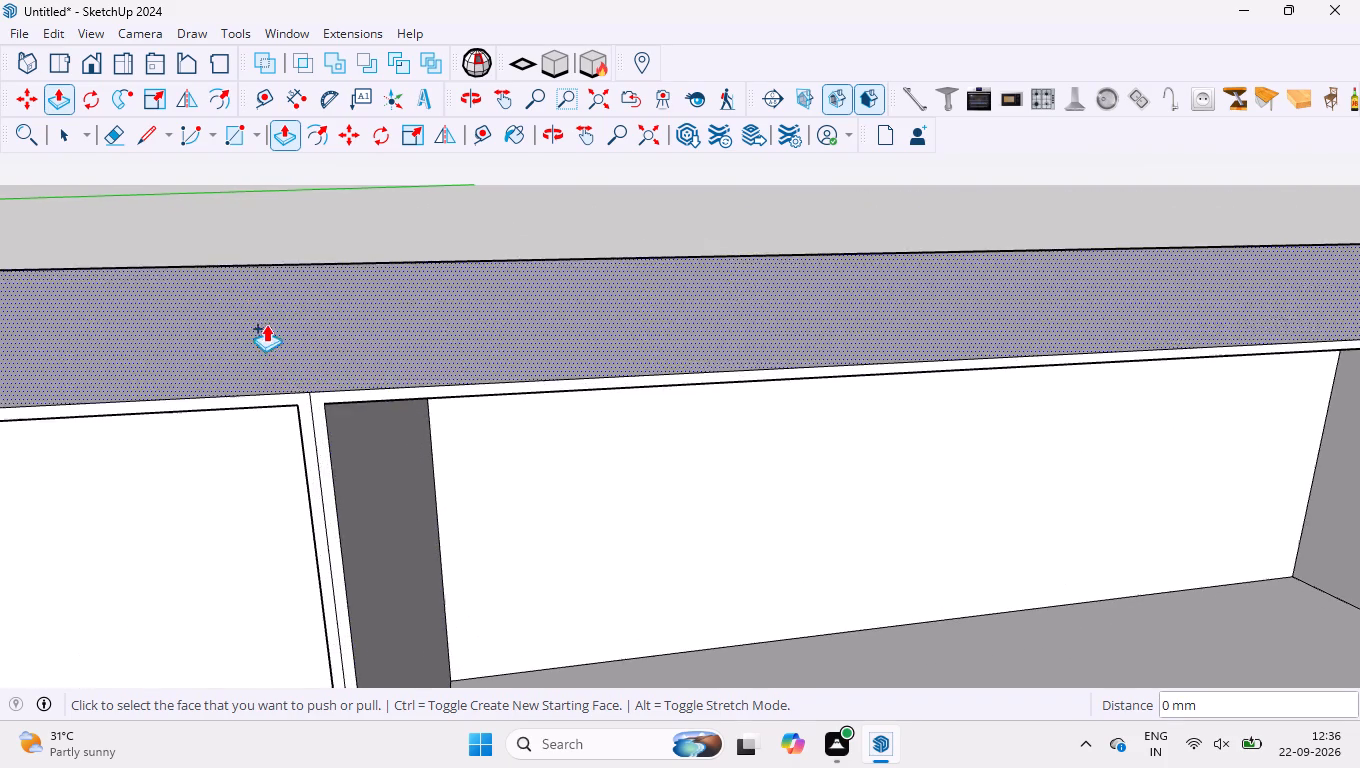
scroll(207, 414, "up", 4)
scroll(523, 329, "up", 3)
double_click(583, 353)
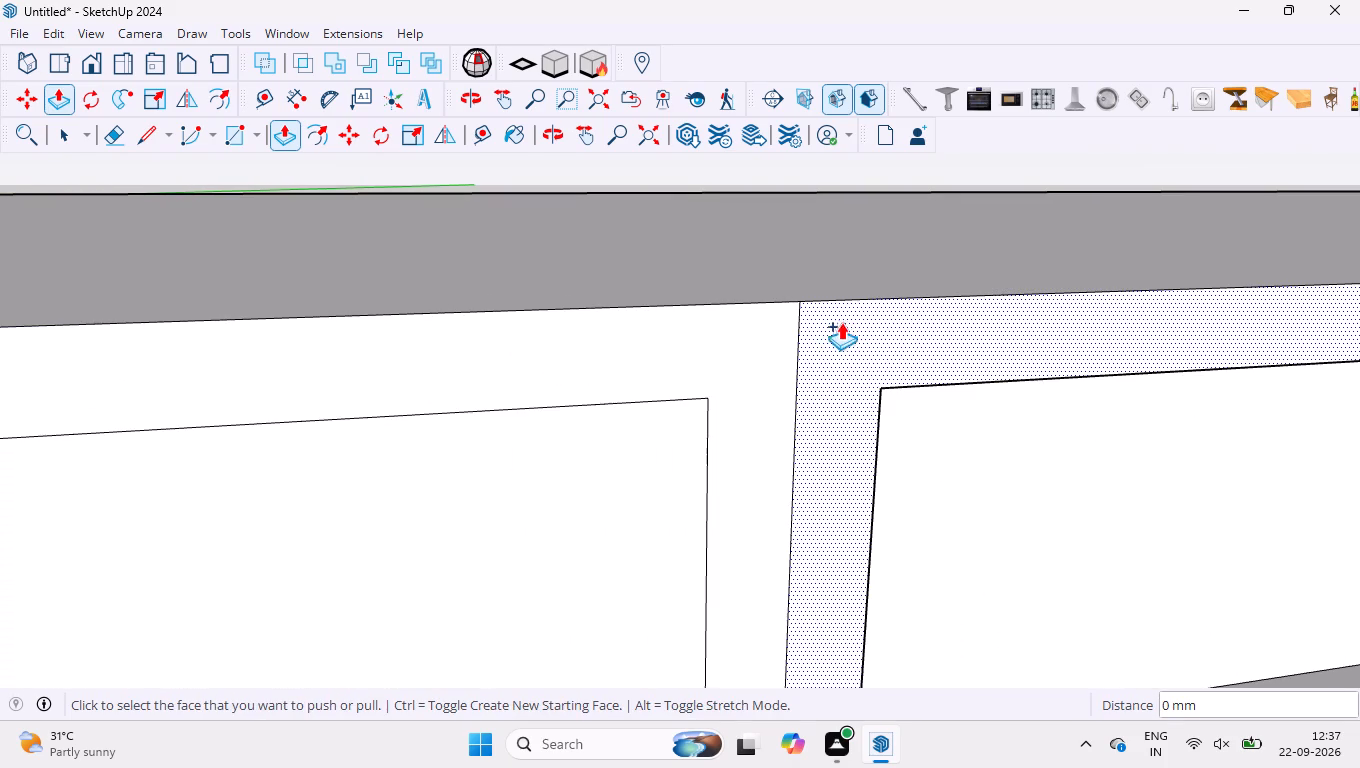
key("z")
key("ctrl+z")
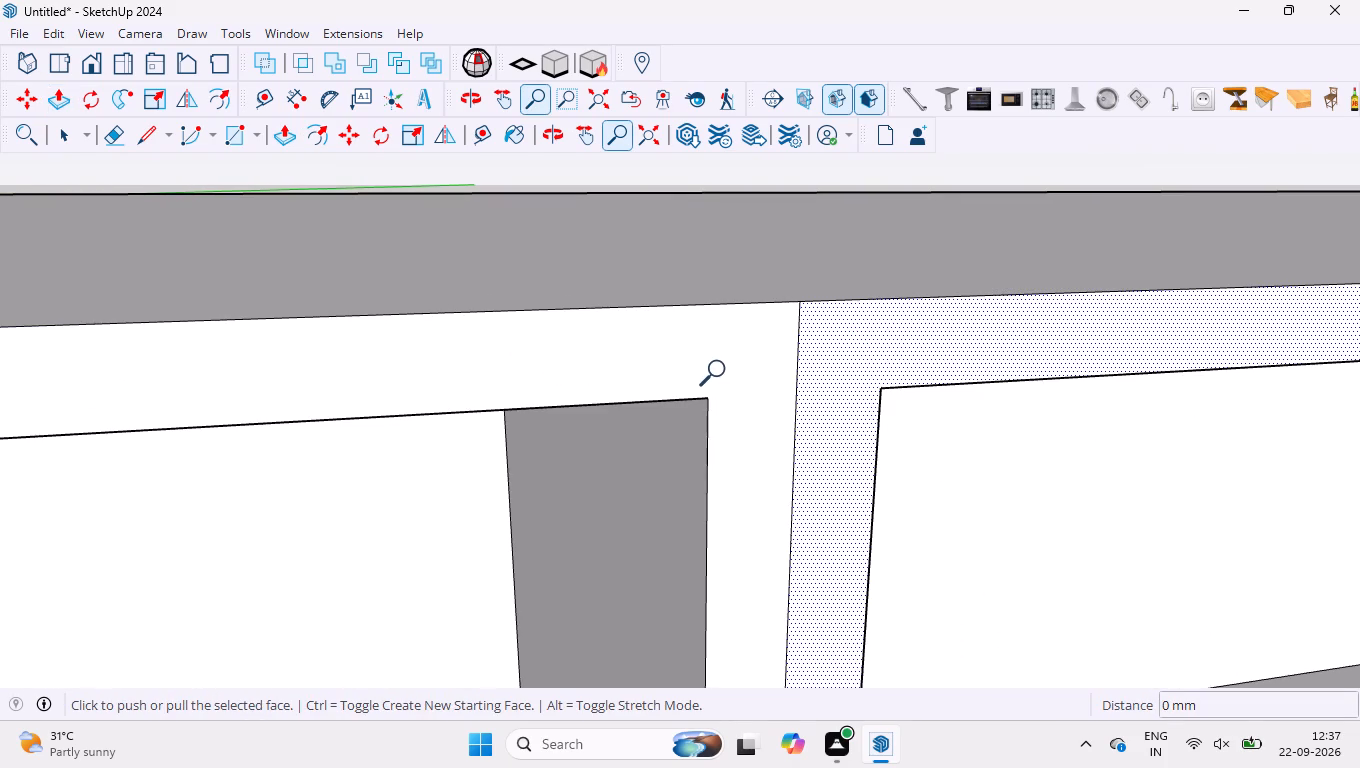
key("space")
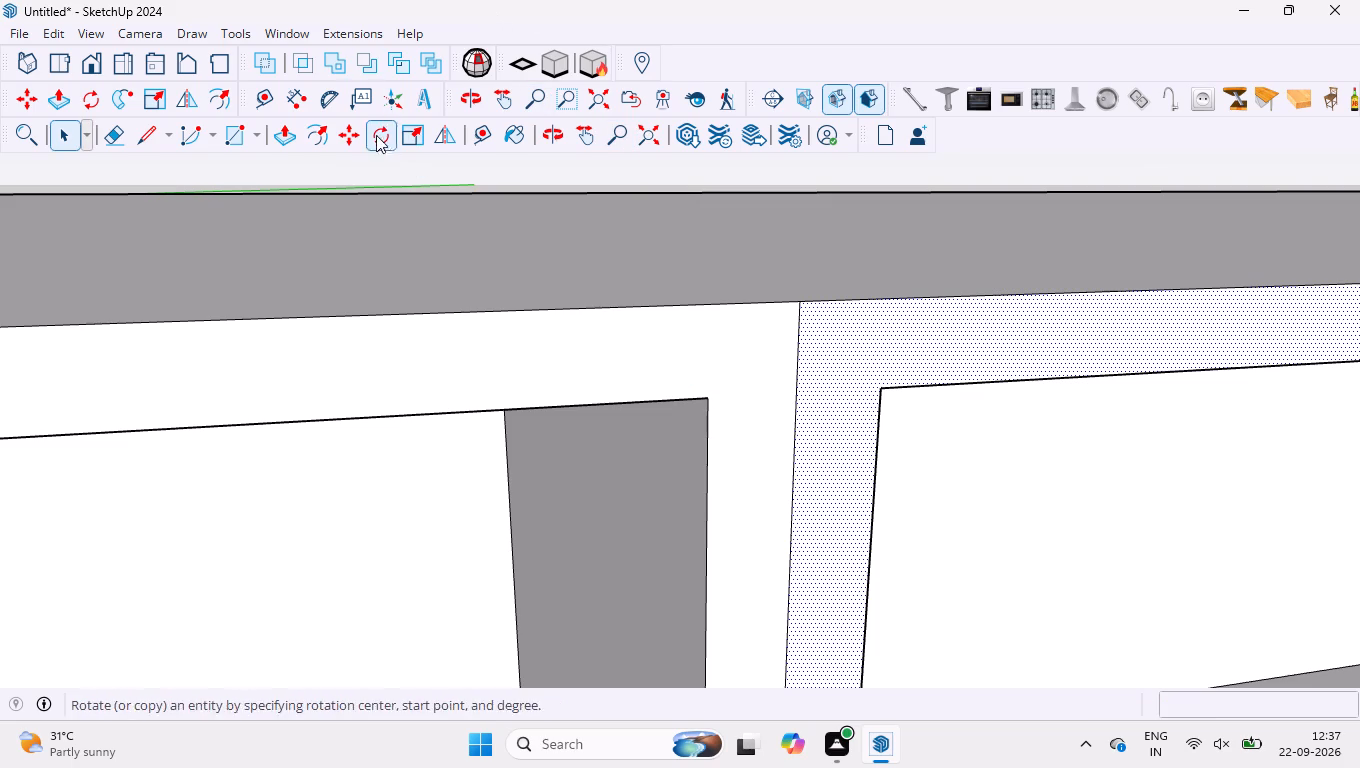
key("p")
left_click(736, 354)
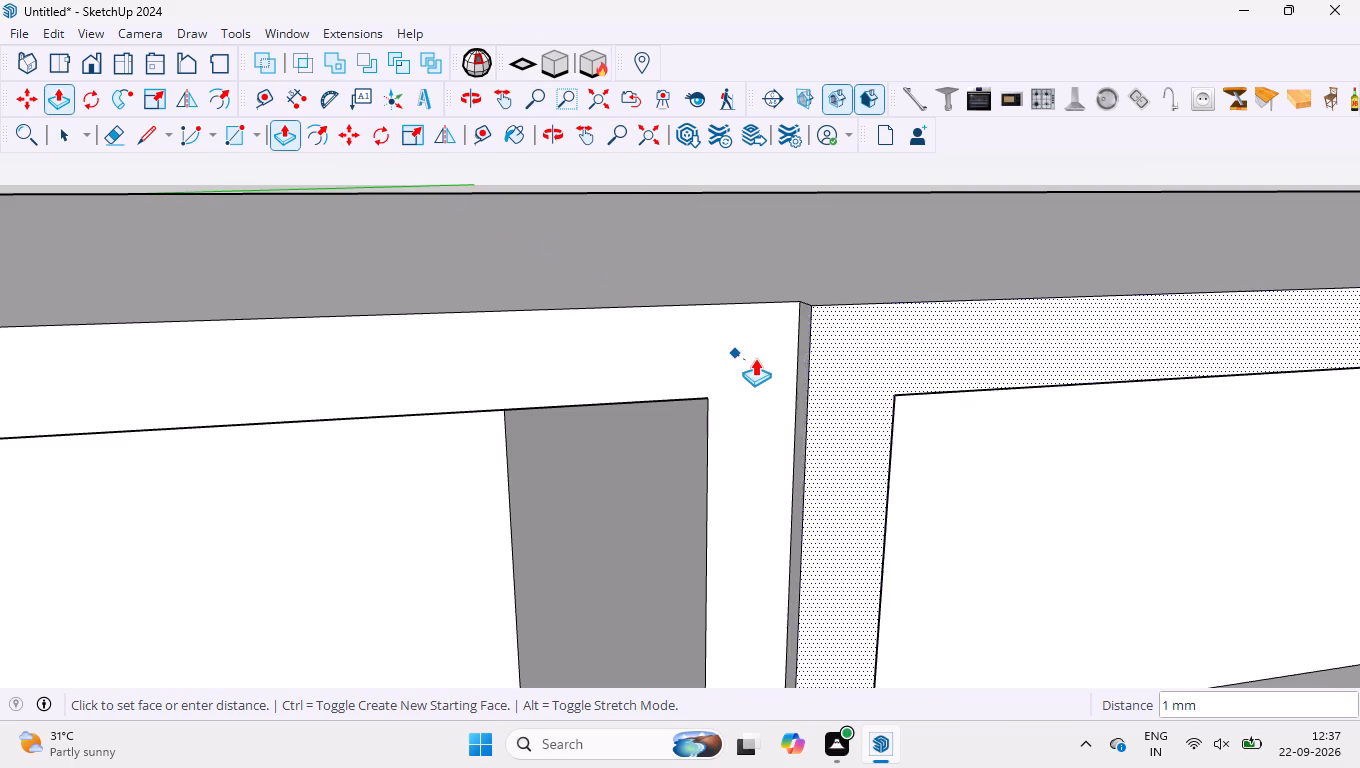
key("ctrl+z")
Pull the frame around the first opening outward by 18 mm and repeat the pull on the second opening's frame.
key("space")
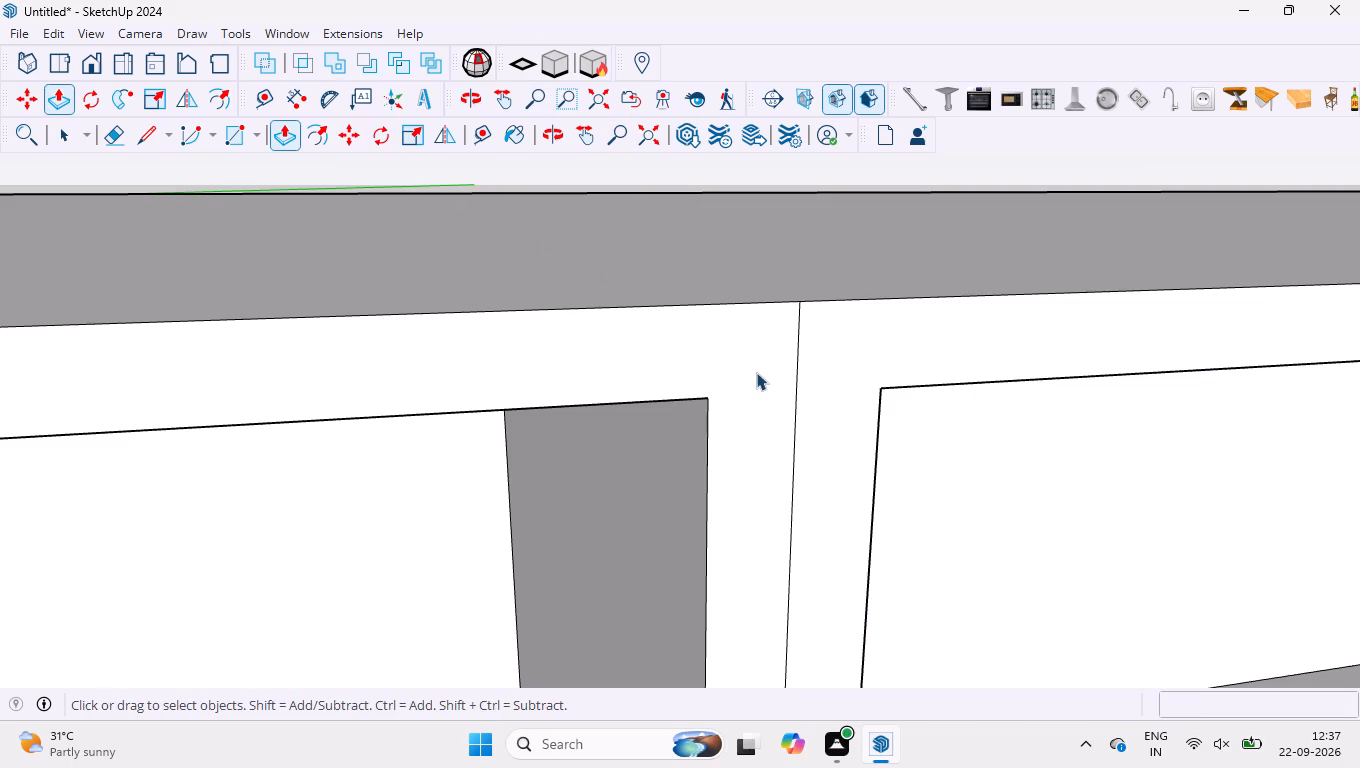
left_click(750, 362)
key("p")
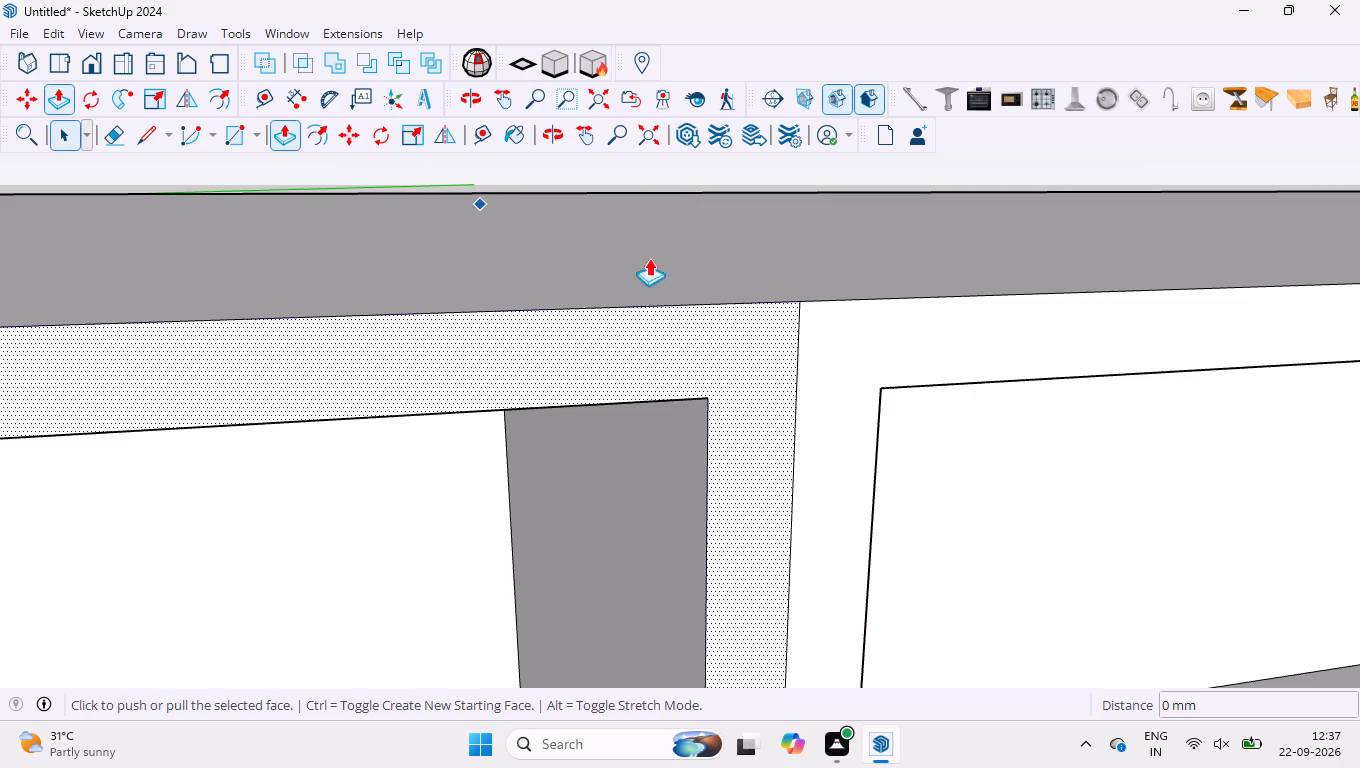
left_click(762, 349)
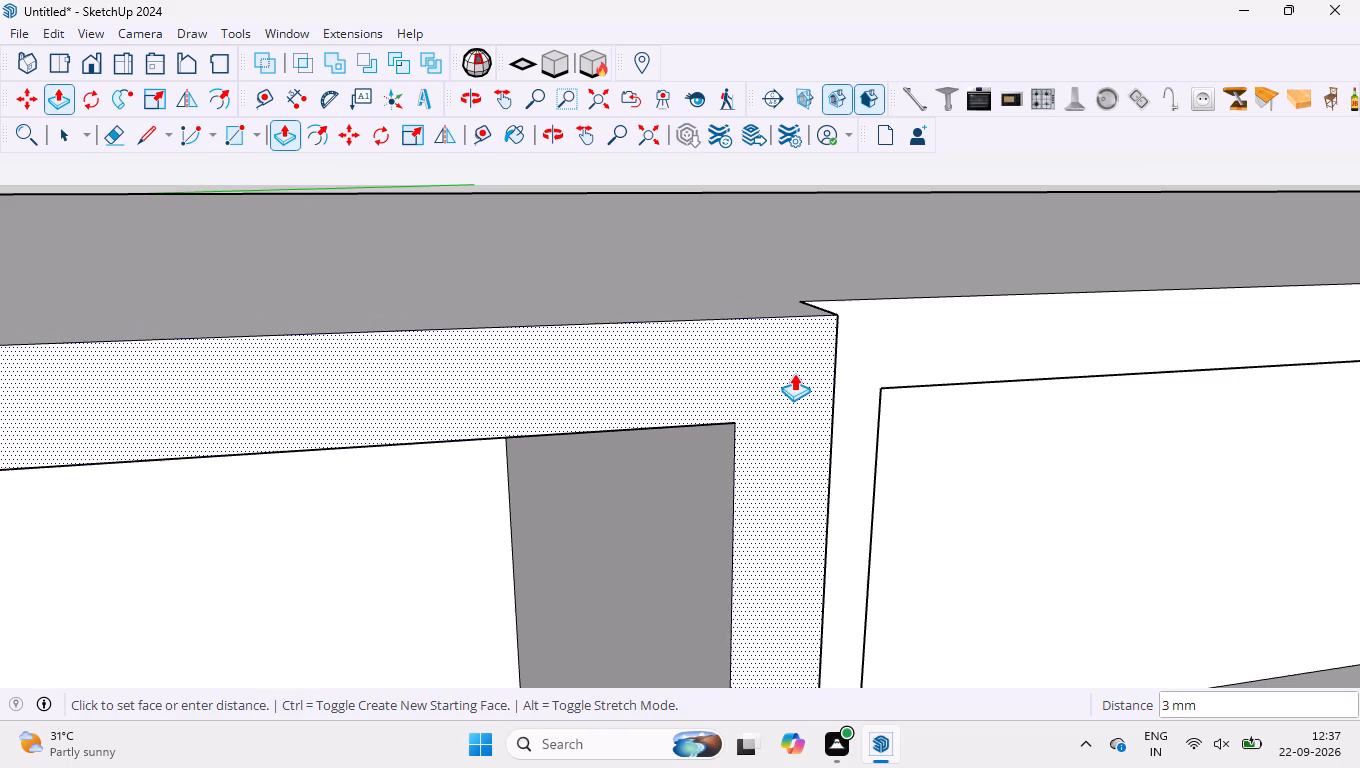
type("18")
key("Return")
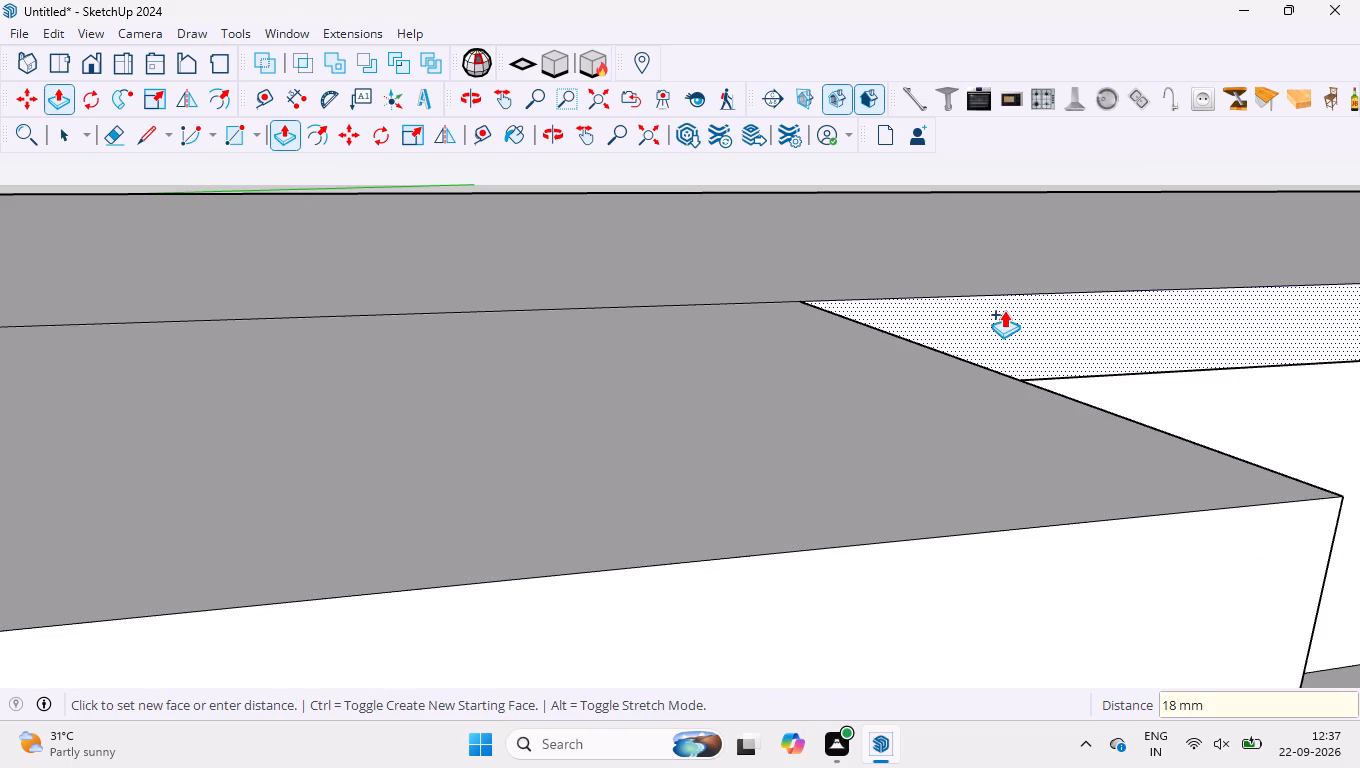
double_click(1004, 310)
scroll(719, 203, "down", 20)
scroll(719, 203, "down", 5)
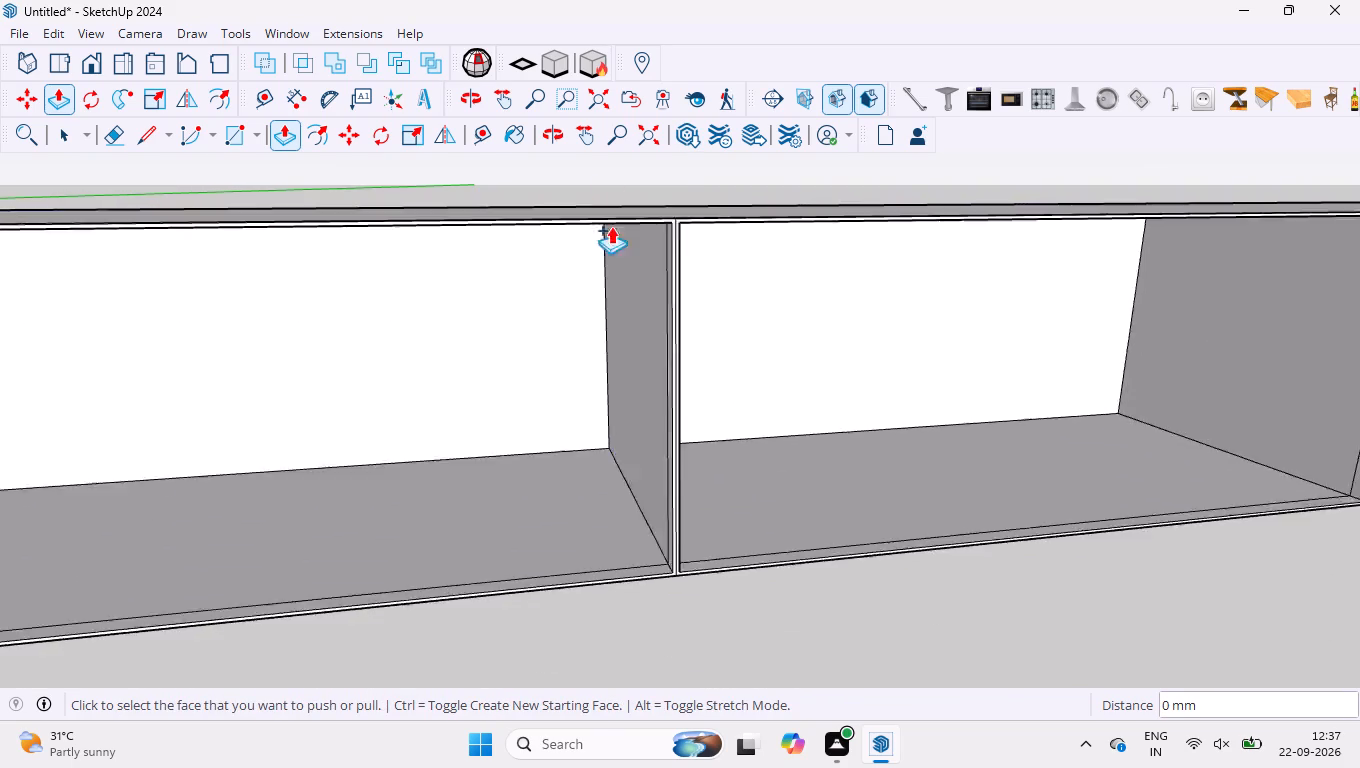
scroll(611, 226, "down", 7)
key("space")
left_click(571, 392)
scroll(597, 425, "down", 3)
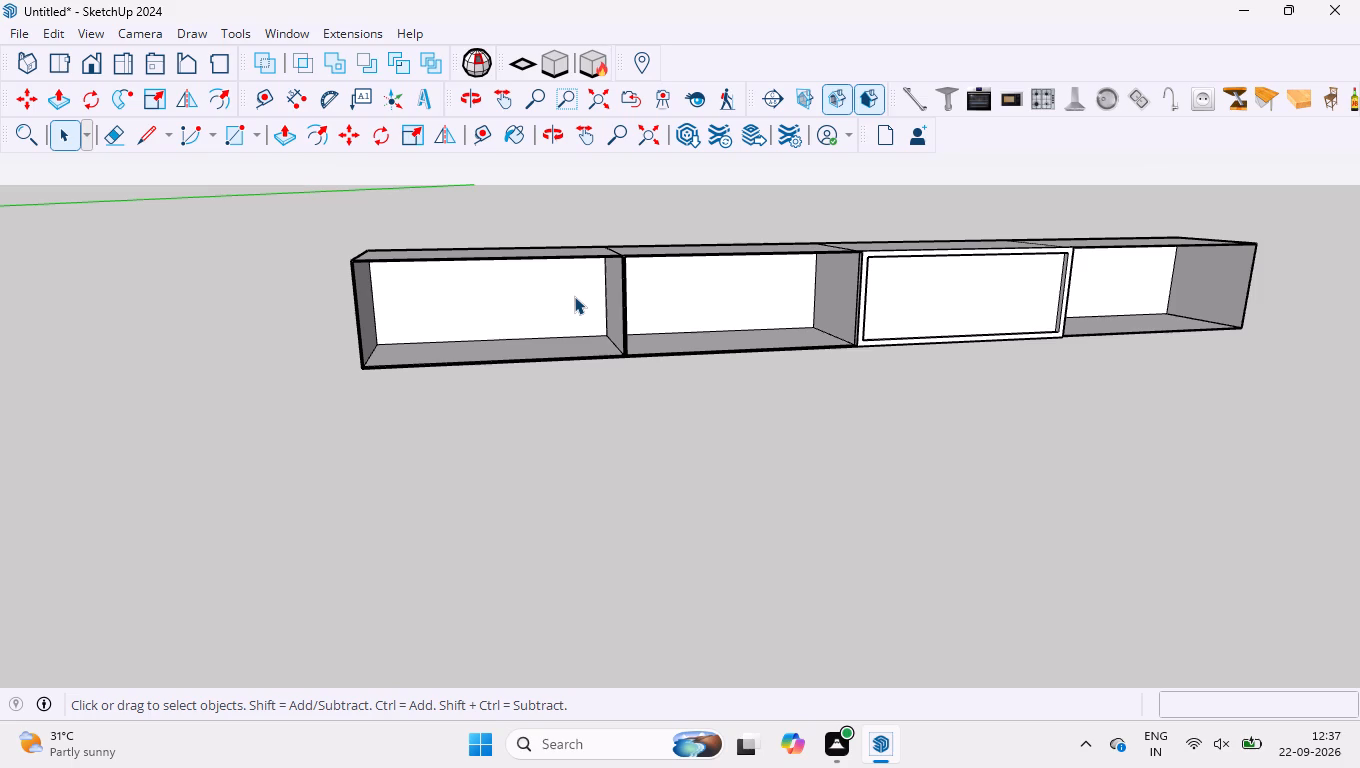
Delete the white face closing off the third opening inside its front frame.
scroll(234, 248, "up", 2)
scroll(411, 242, "up", 8)
middle_click_drag(404, 258, 458, 425)
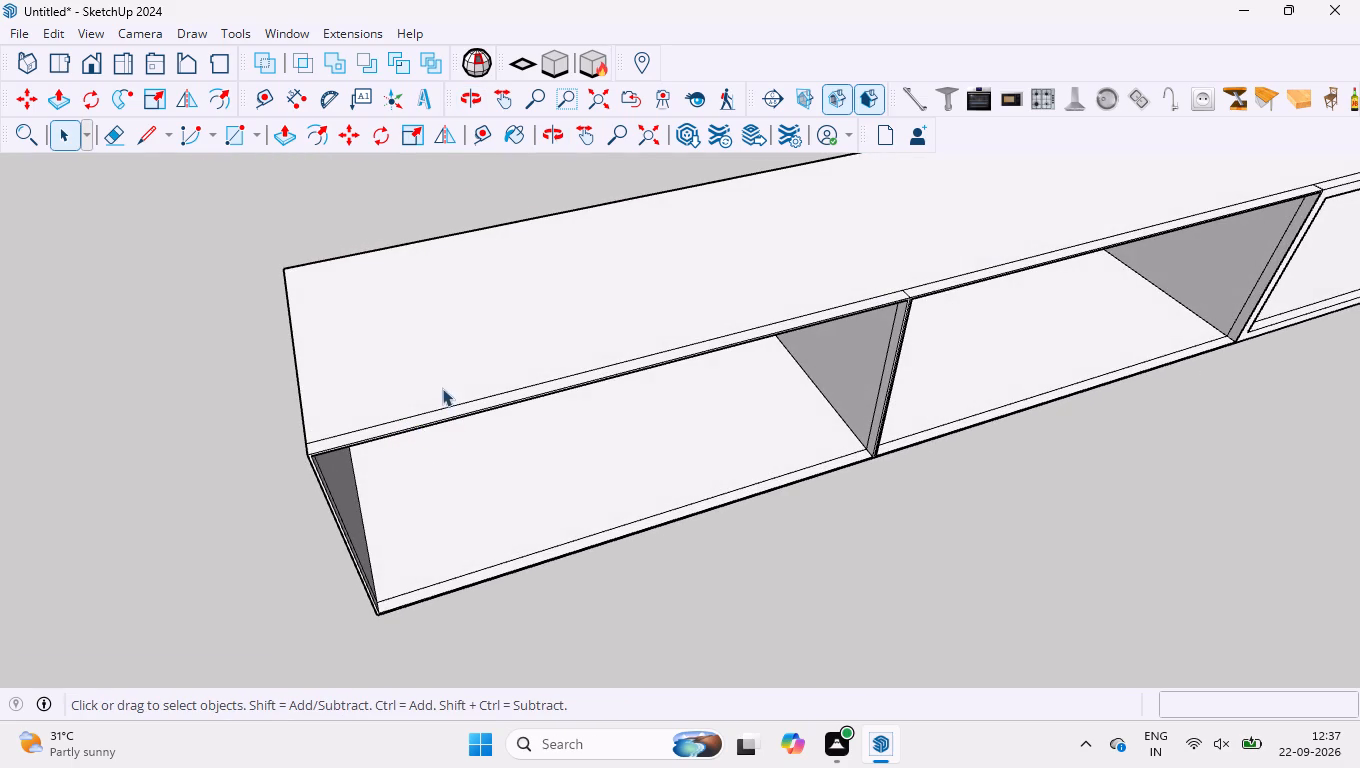
scroll(278, 312, "down", 4)
scroll(89, 374, "down", 9)
scroll(495, 338, "down", 3)
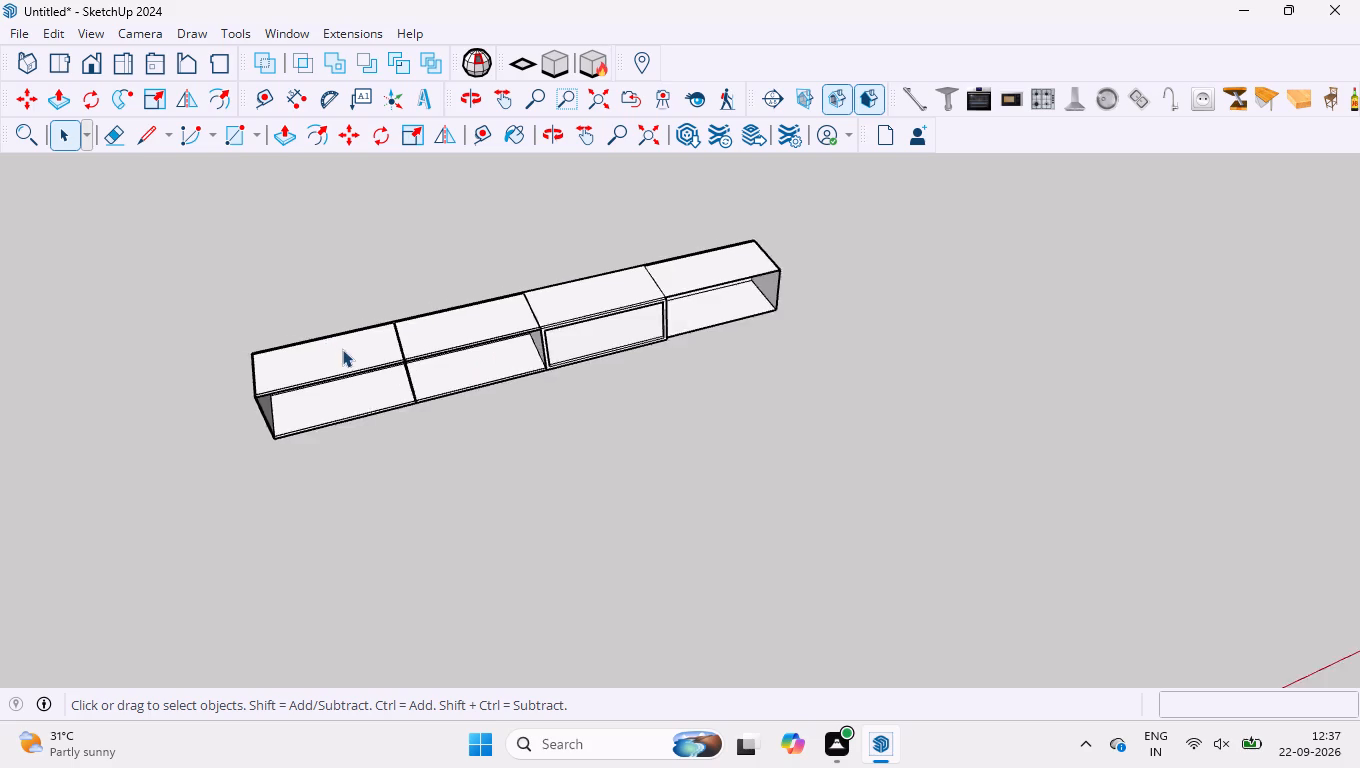
scroll(325, 343, "up", 3)
middle_click_drag(566, 434, 531, 226)
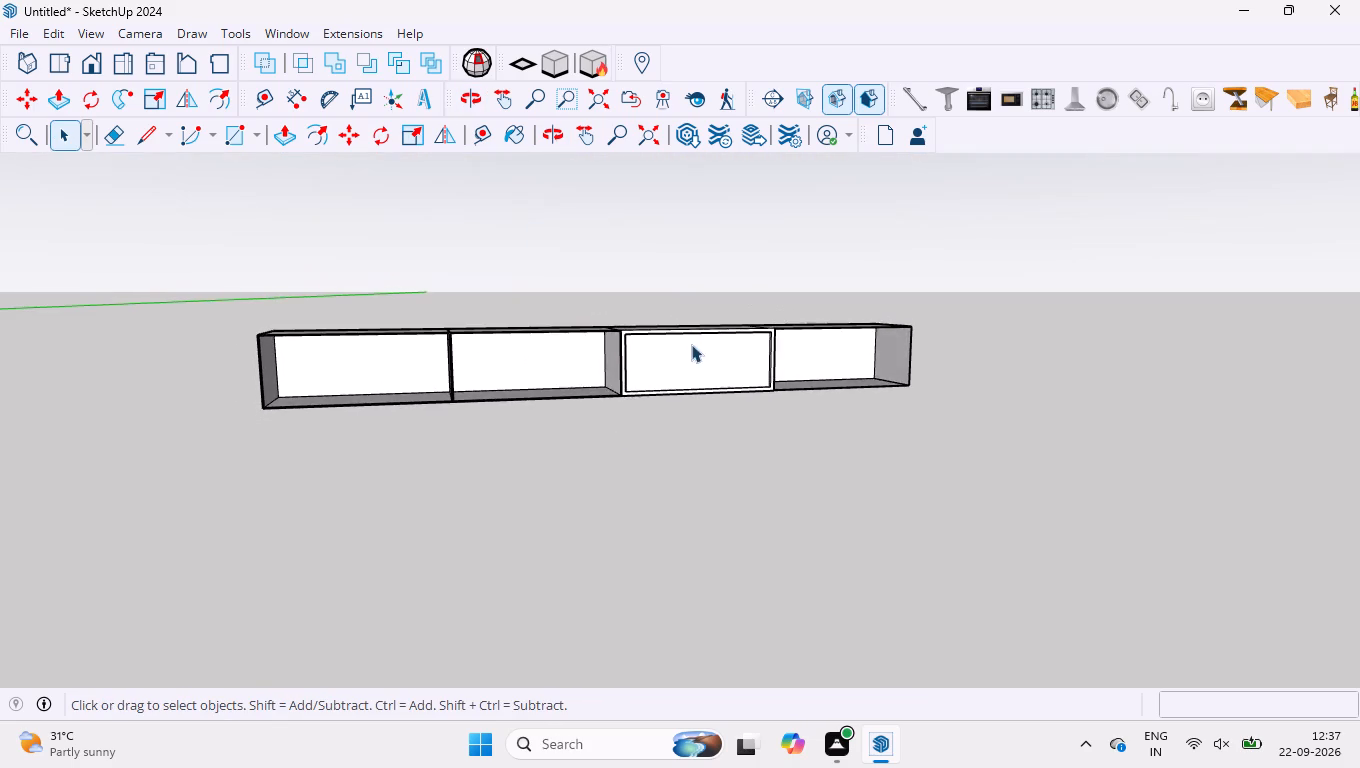
scroll(678, 312, "up", 11)
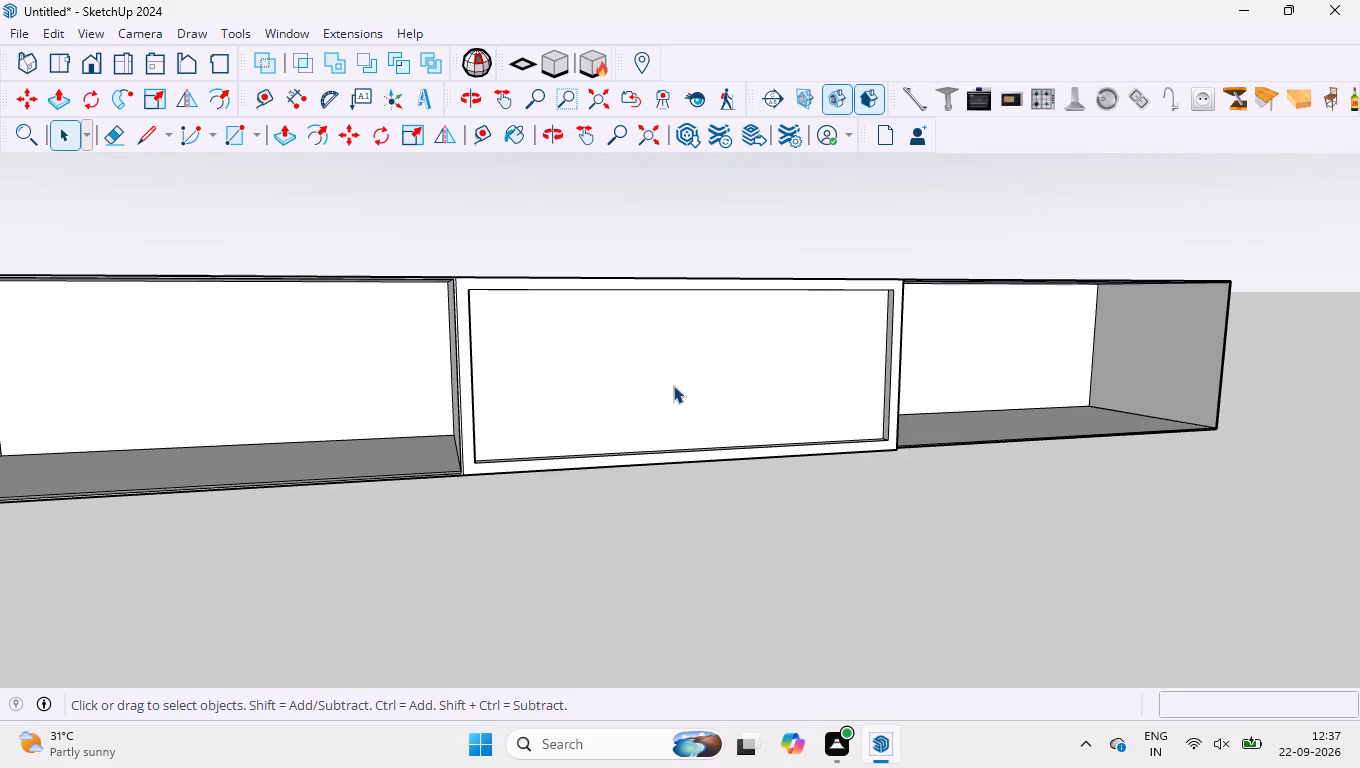
left_click(673, 385)
key("Delete")
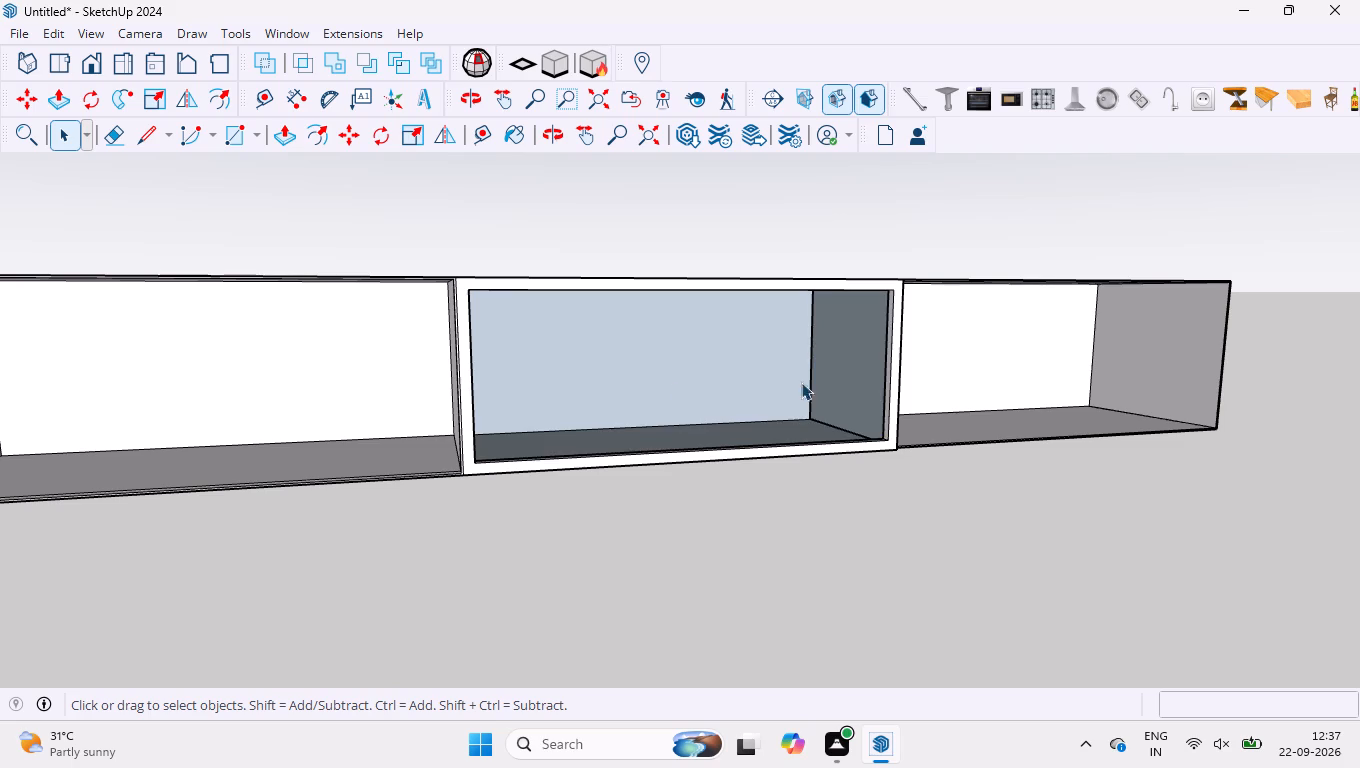
Draw a rectangle across the third opening between the midpoints of the frame's thickness at diagonally opposite inner corners.
scroll(884, 401, "up", 20)
scroll(884, 401, "up", 4)
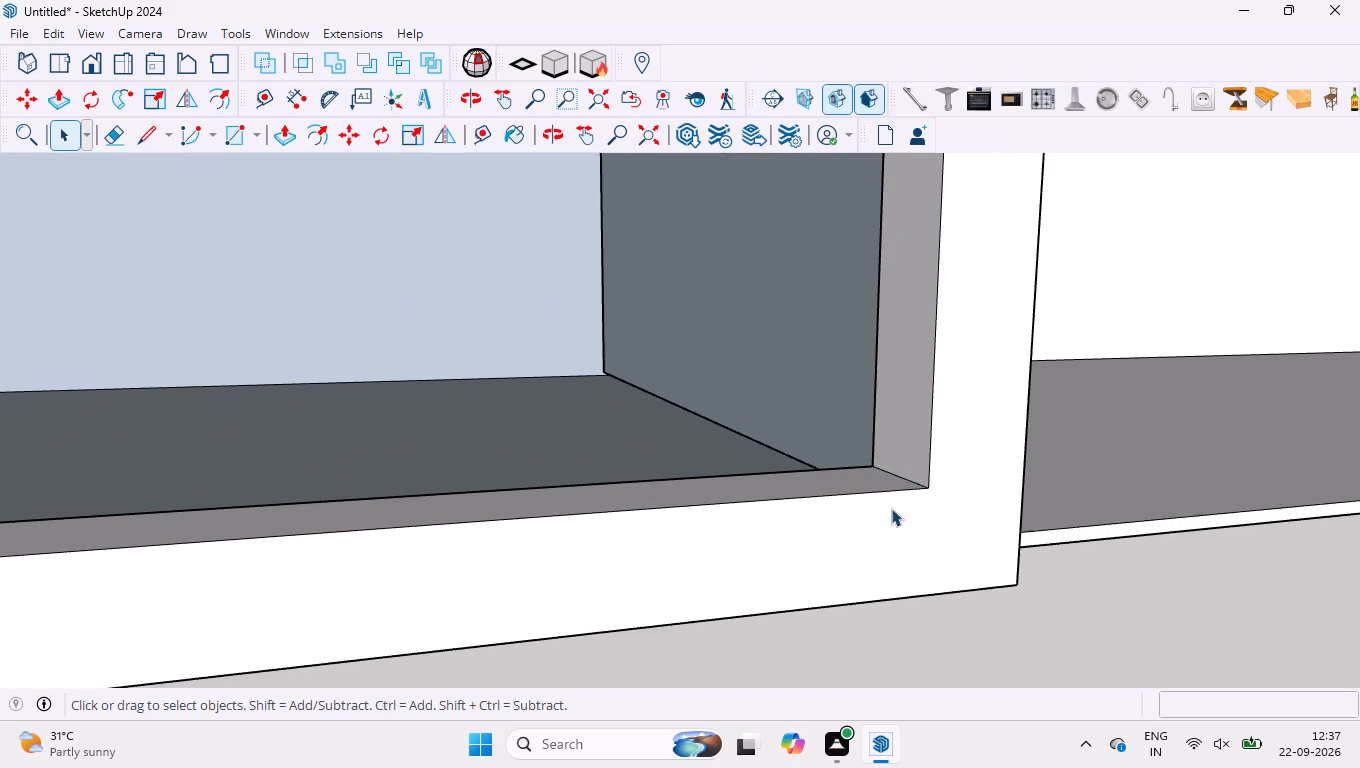
scroll(891, 508, "up", 1)
key("r")
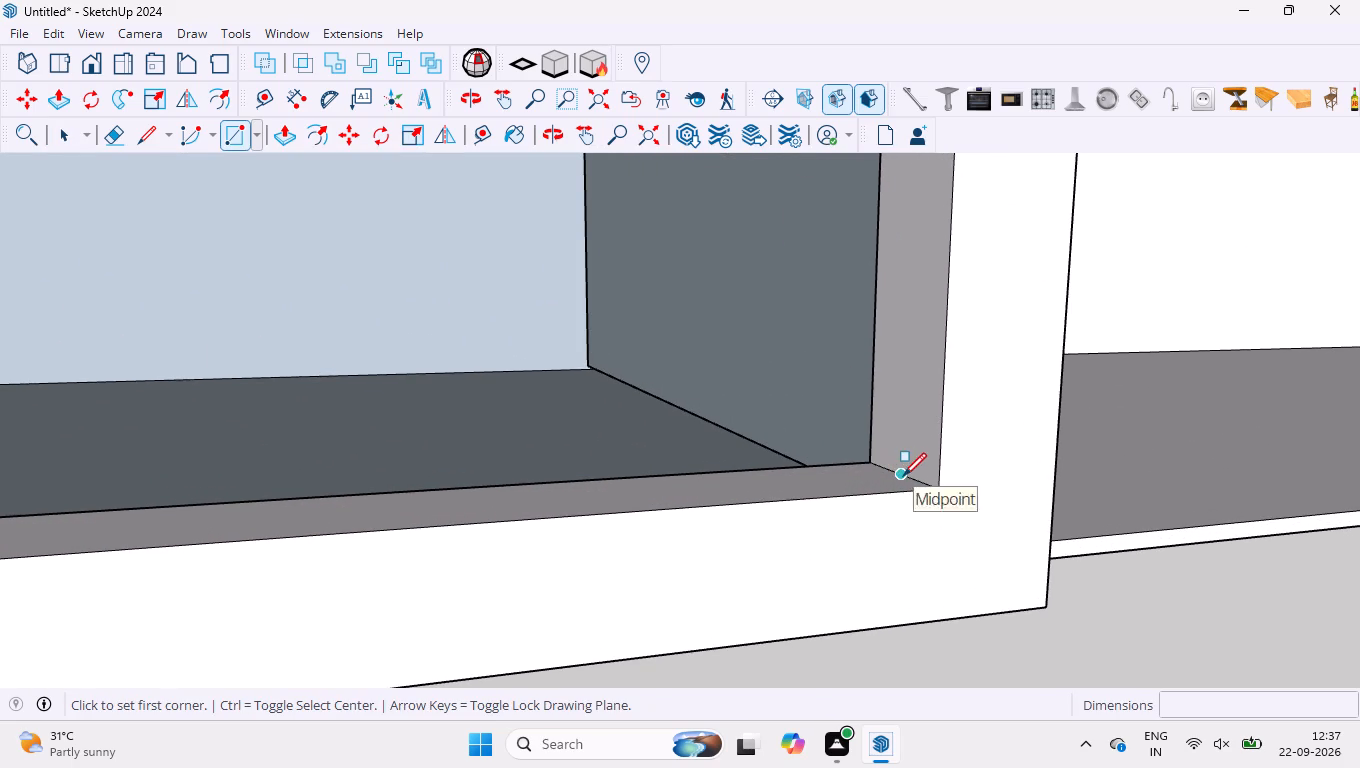
left_click(904, 476)
scroll(743, 391, "down", 20)
scroll(743, 391, "down", 6)
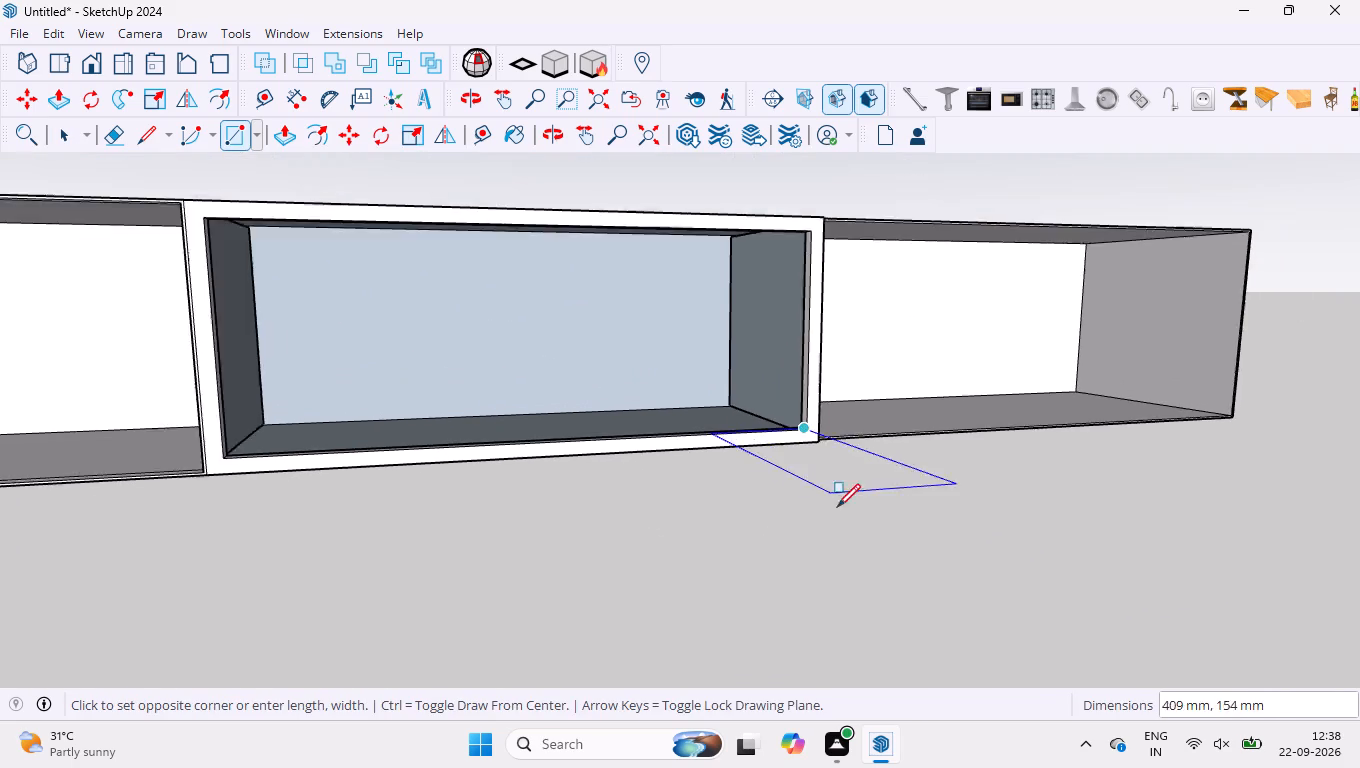
scroll(319, 280, "up", 14)
middle_click_drag(324, 258, 306, 243)
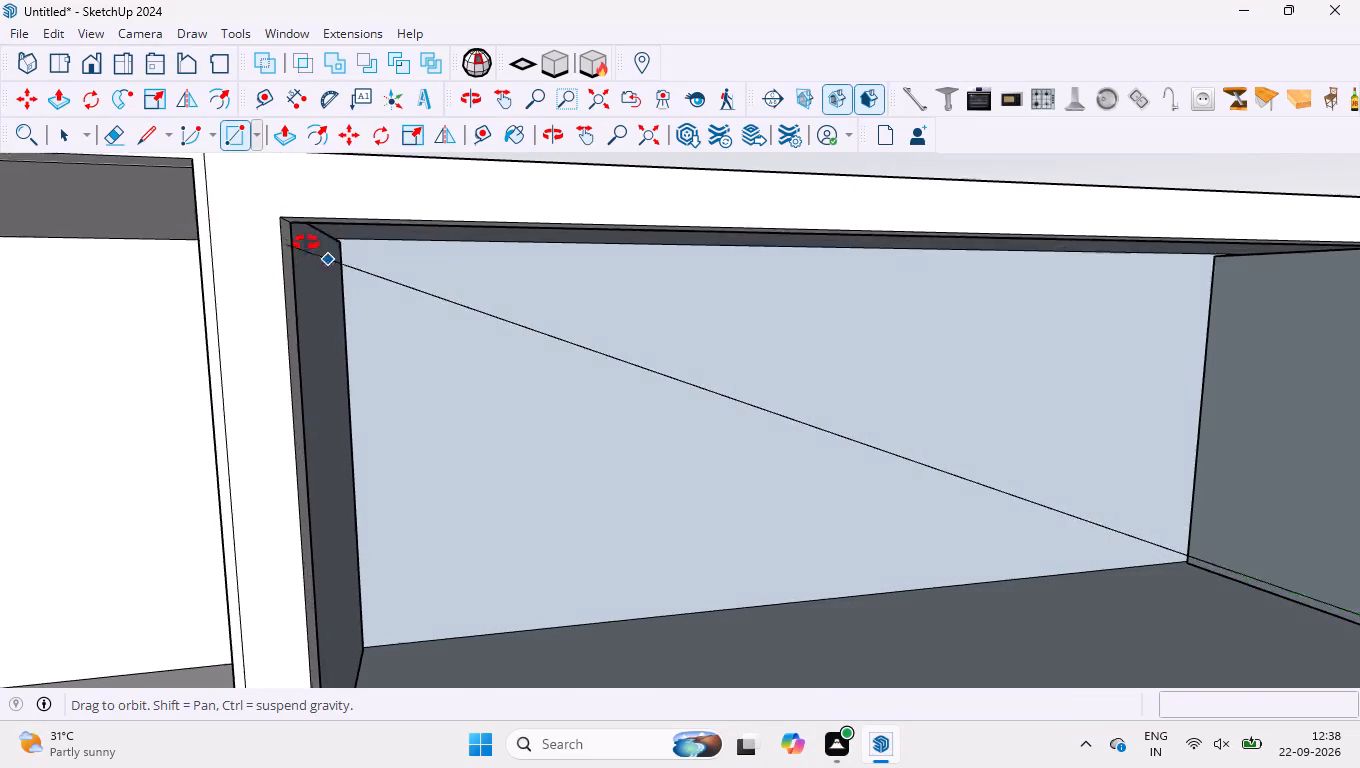
middle_click_drag(306, 243, 272, 205)
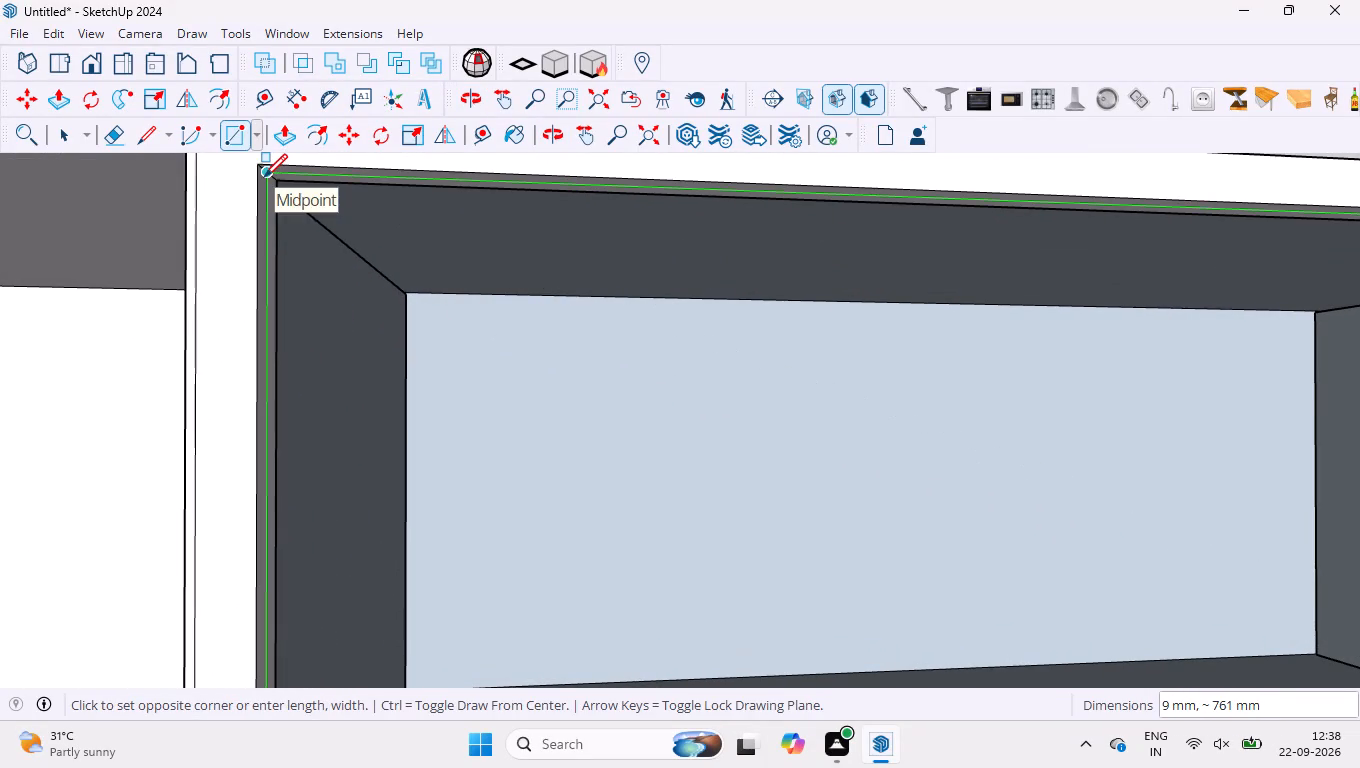
left_click(264, 177)
key("space")
Reverse the new panel face in the third opening so its front side points outward.
left_click(421, 293)
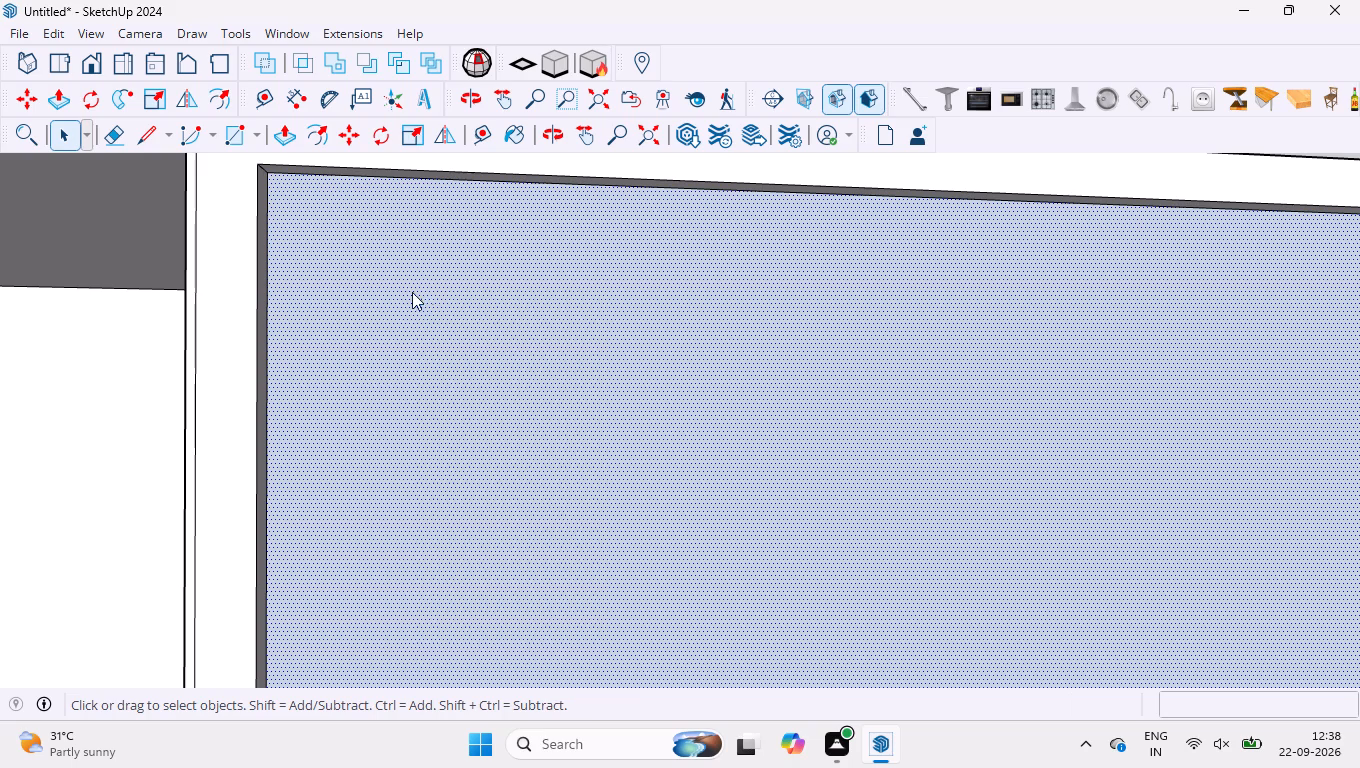
right_click(415, 291)
left_click(481, 501)
Push/Pull the panel face in the third opening by 5 mm to give it thickness.
scroll(439, 378, "down", 10)
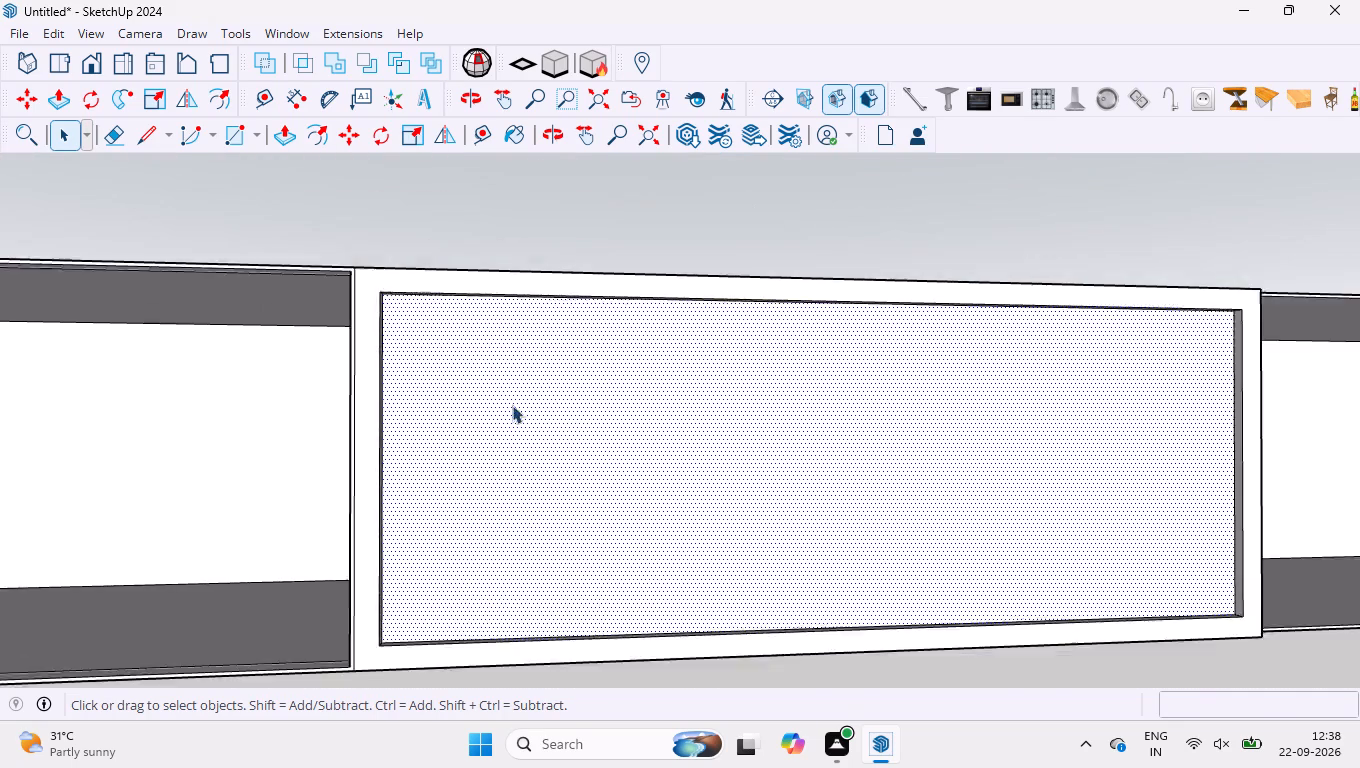
scroll(512, 405, "down", 6)
key("p")
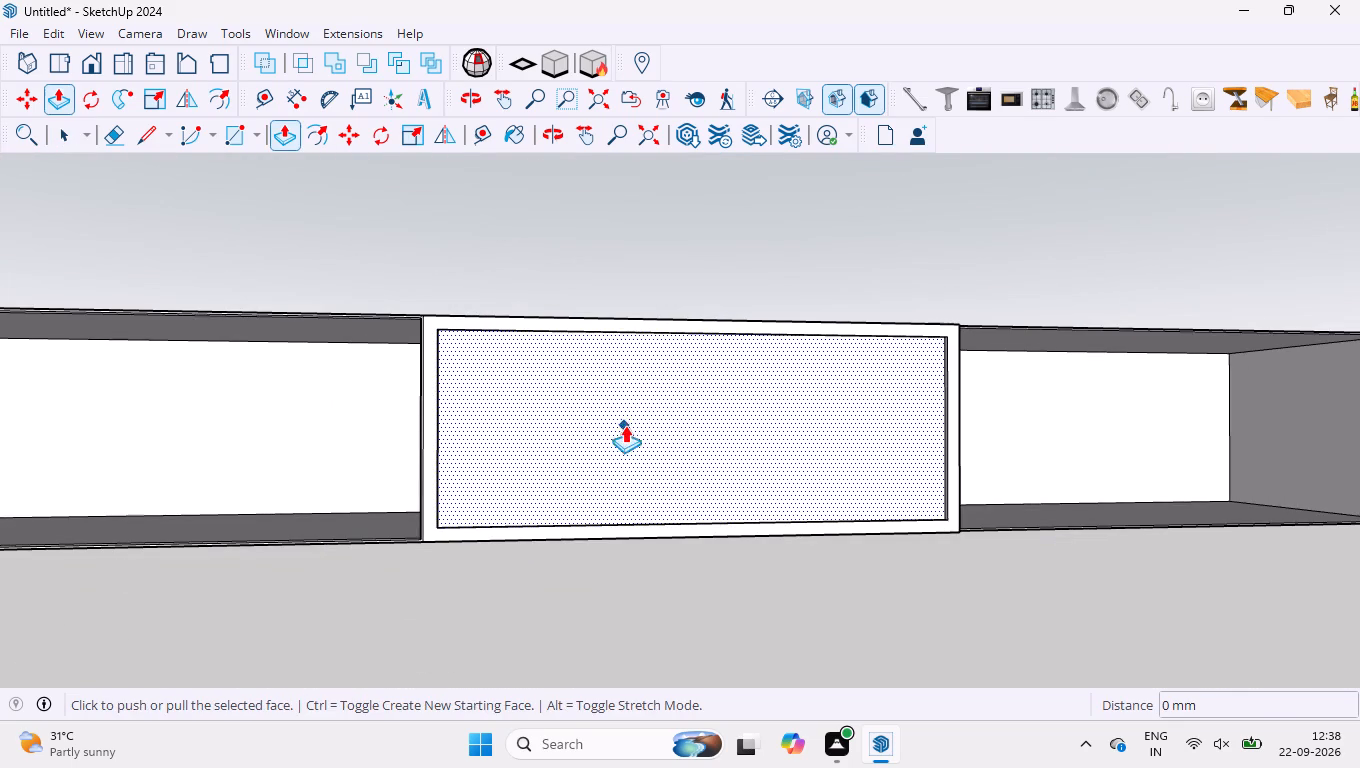
left_click(626, 420)
middle_click_drag(632, 444, 713, 463)
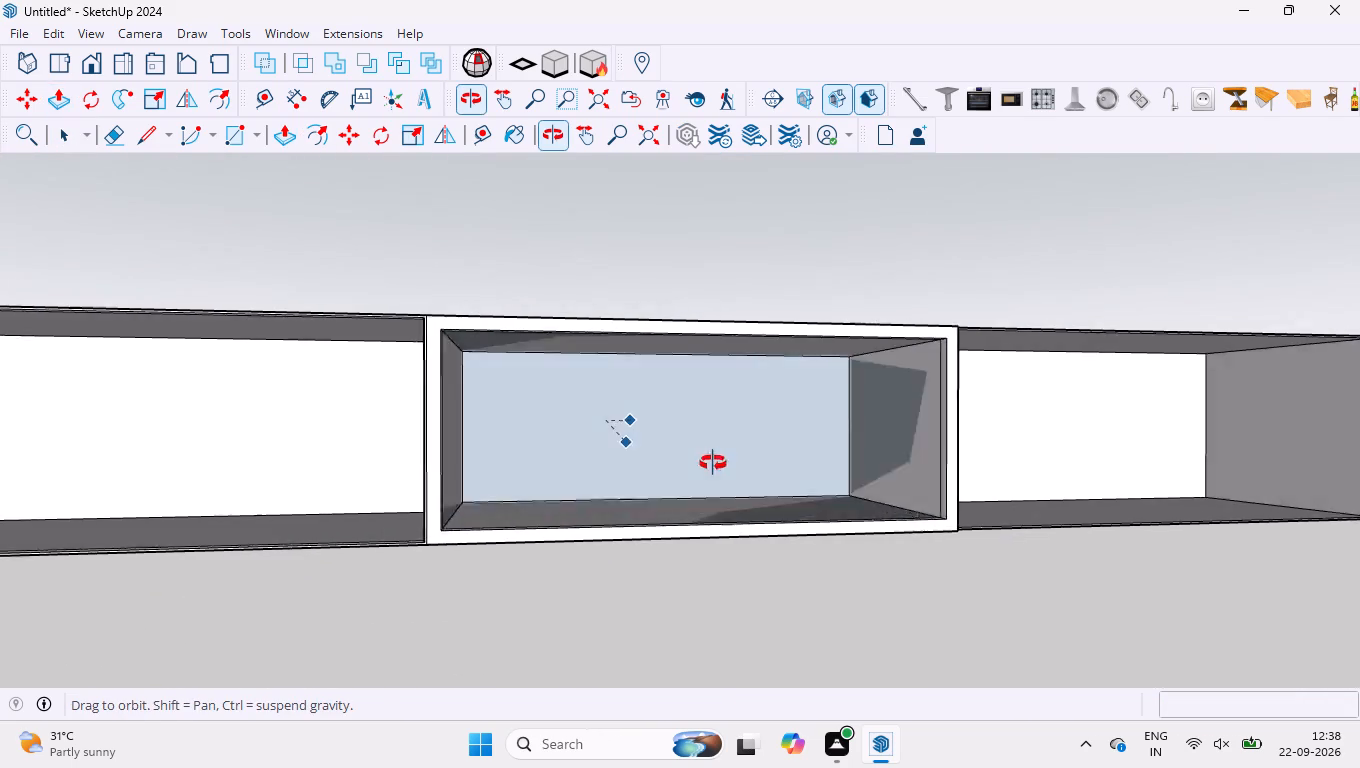
middle_click_drag(713, 463, 832, 486)
key("5")
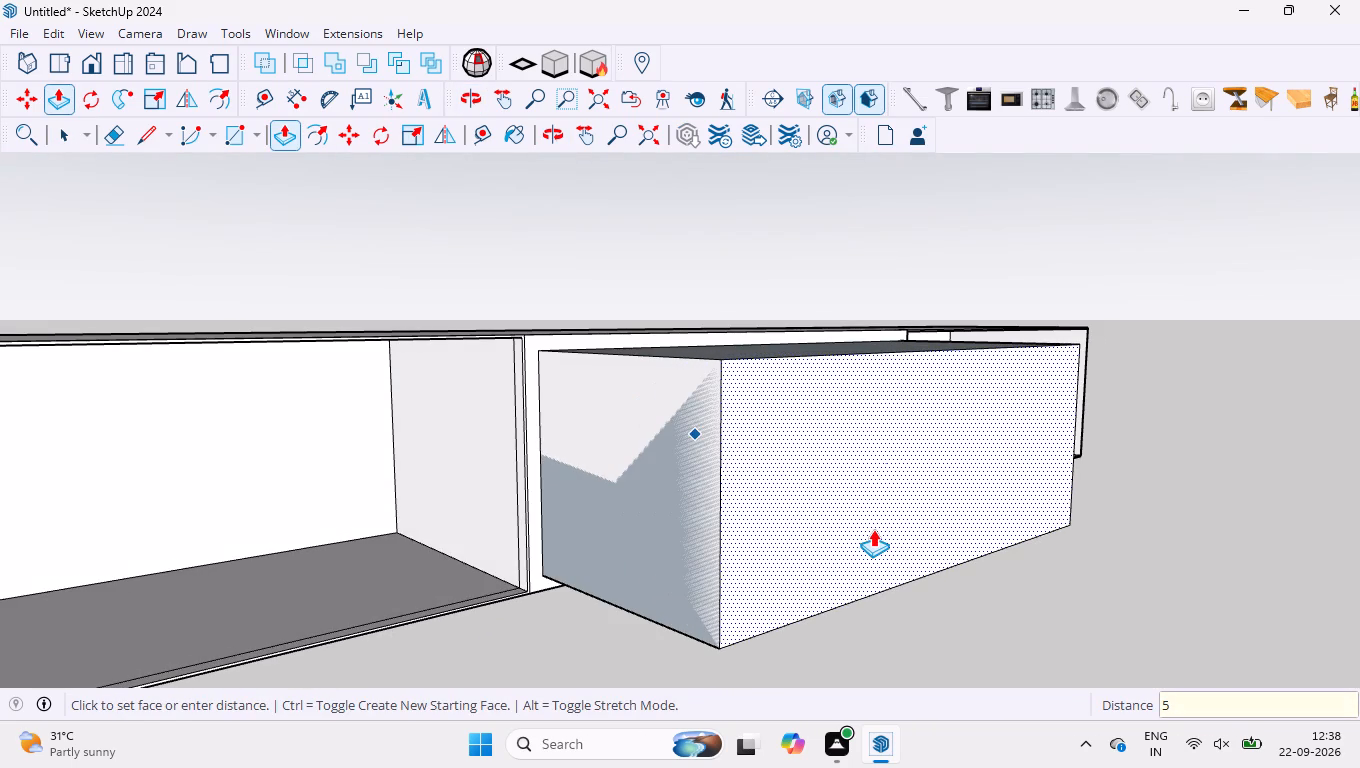
key("Return")
key("space")
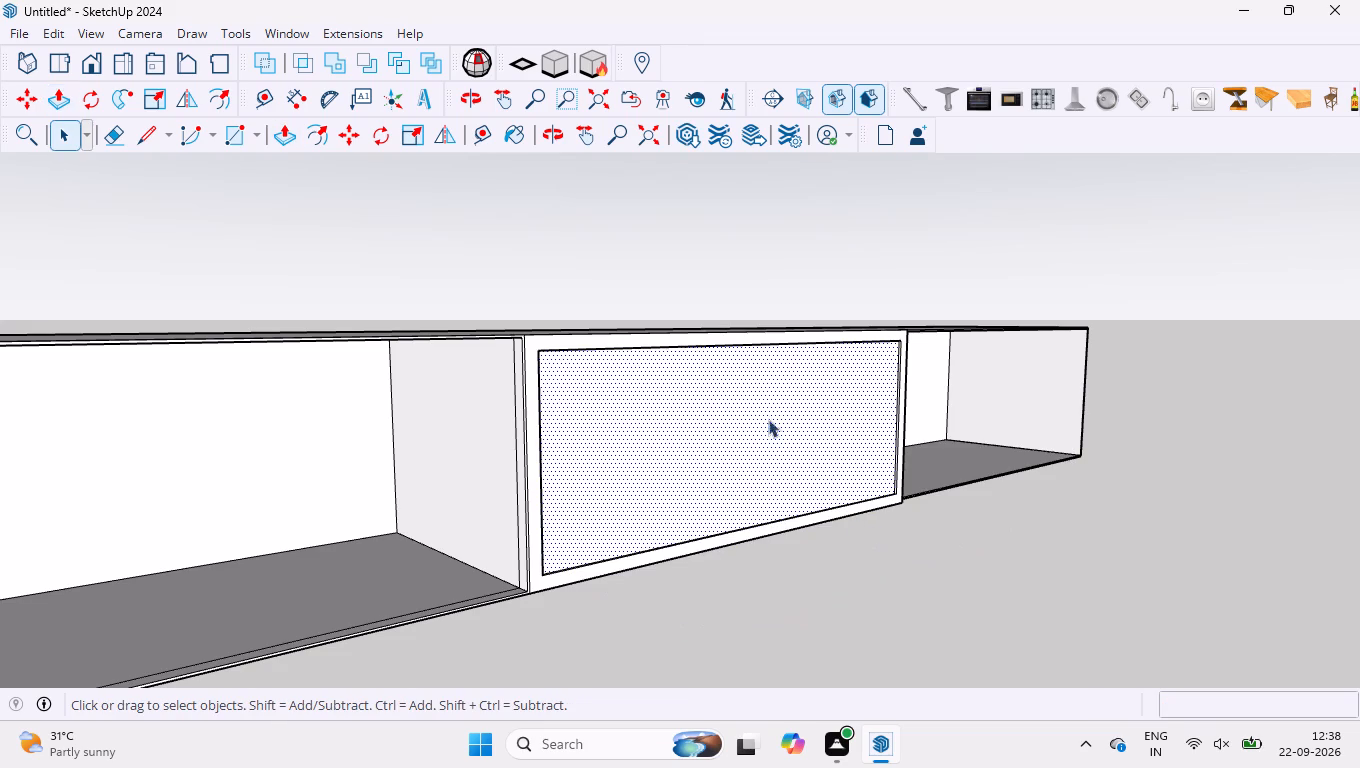
Paint the third opening's panel with Translucent Glass Tinted from the Glass and Mirrors materials.
left_click(750, 406)
left_click(513, 130)
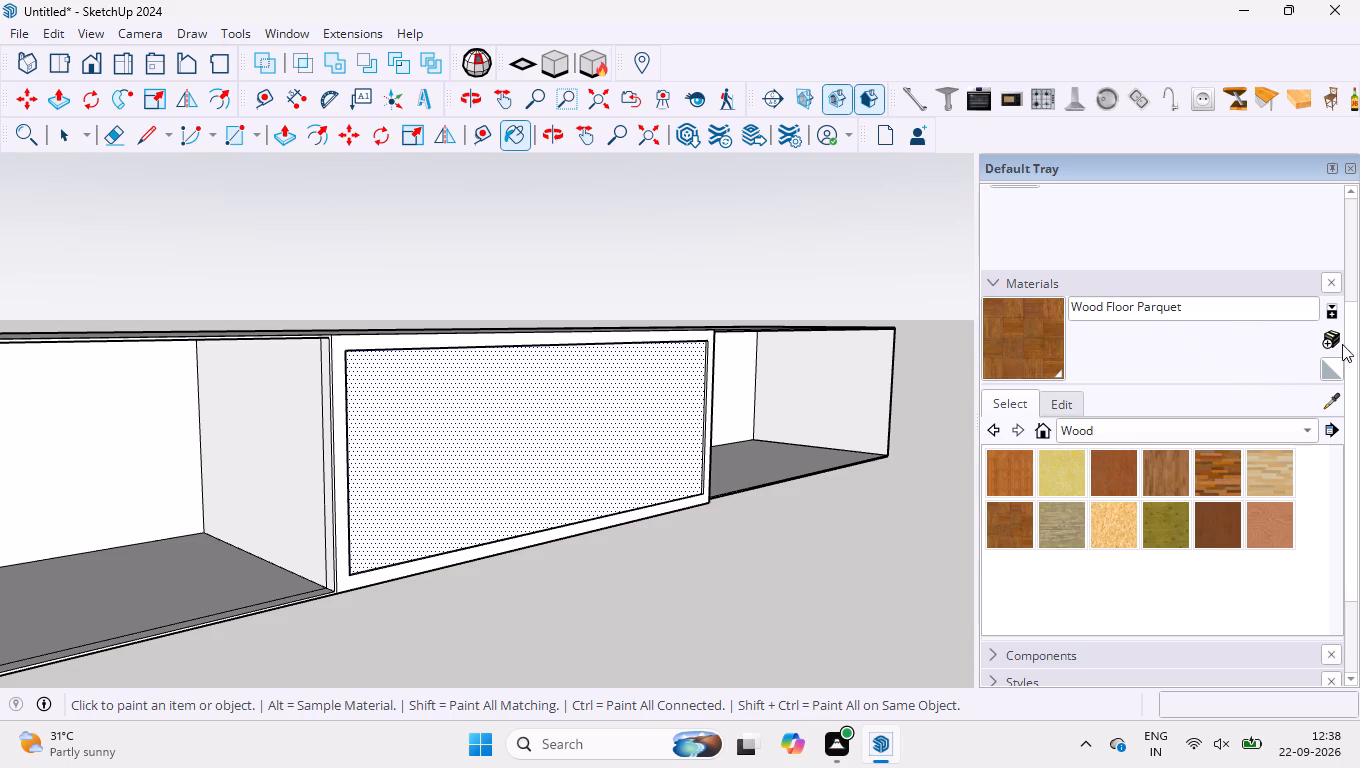
left_click(1101, 435)
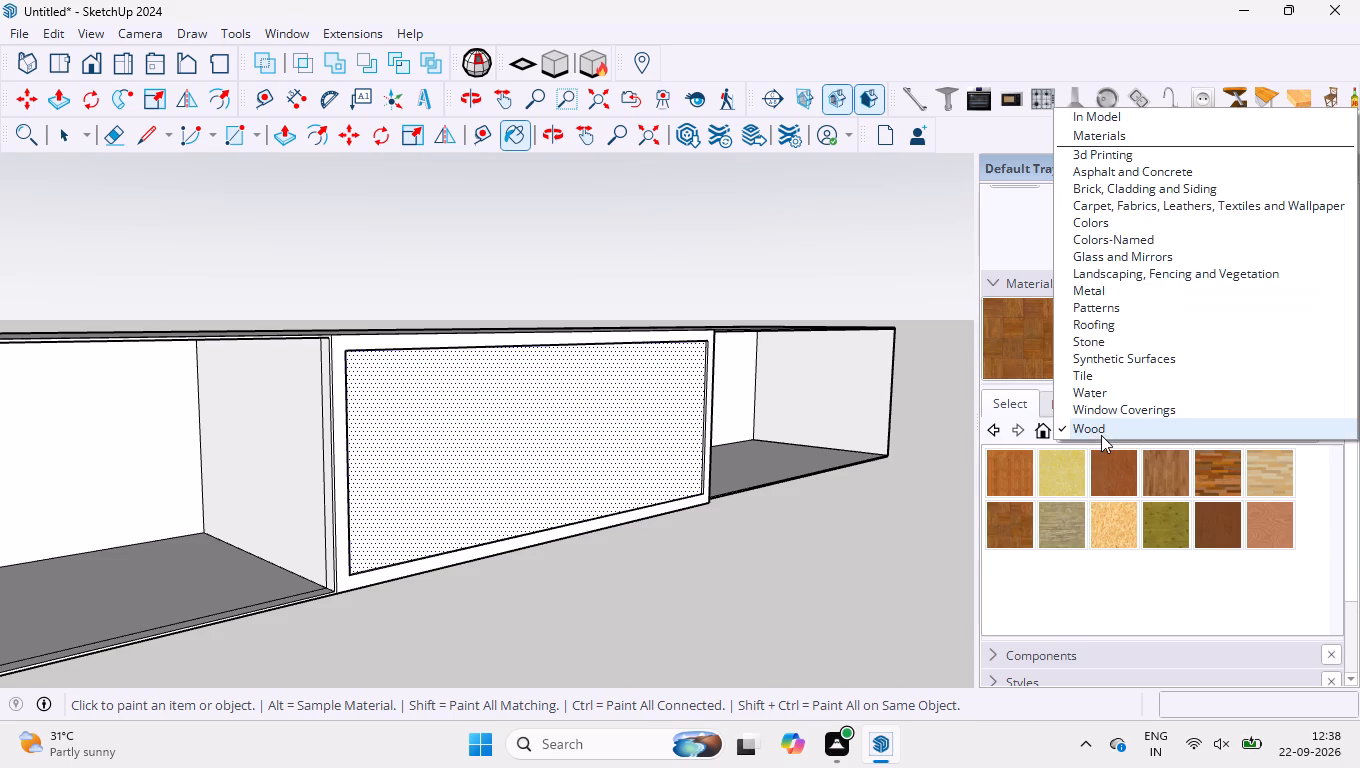
left_click(1077, 257)
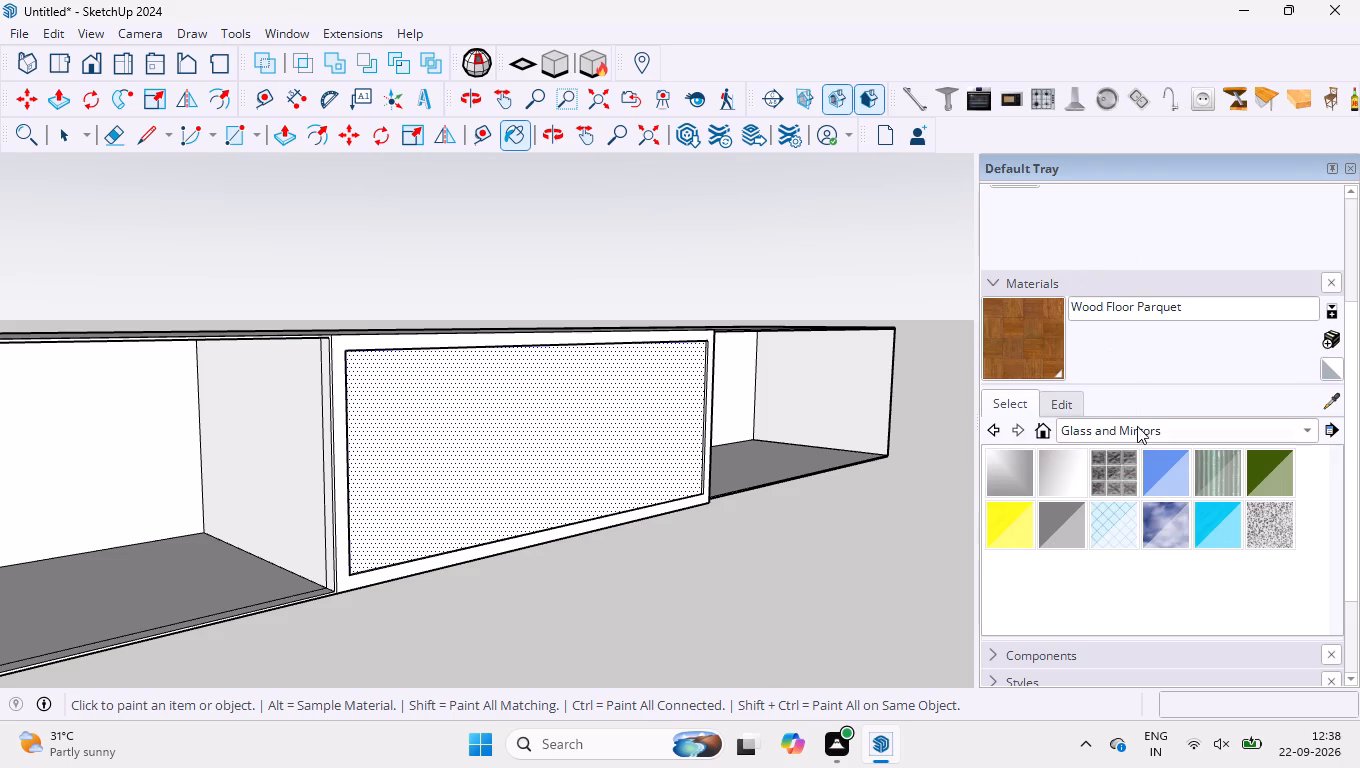
left_click(1209, 538)
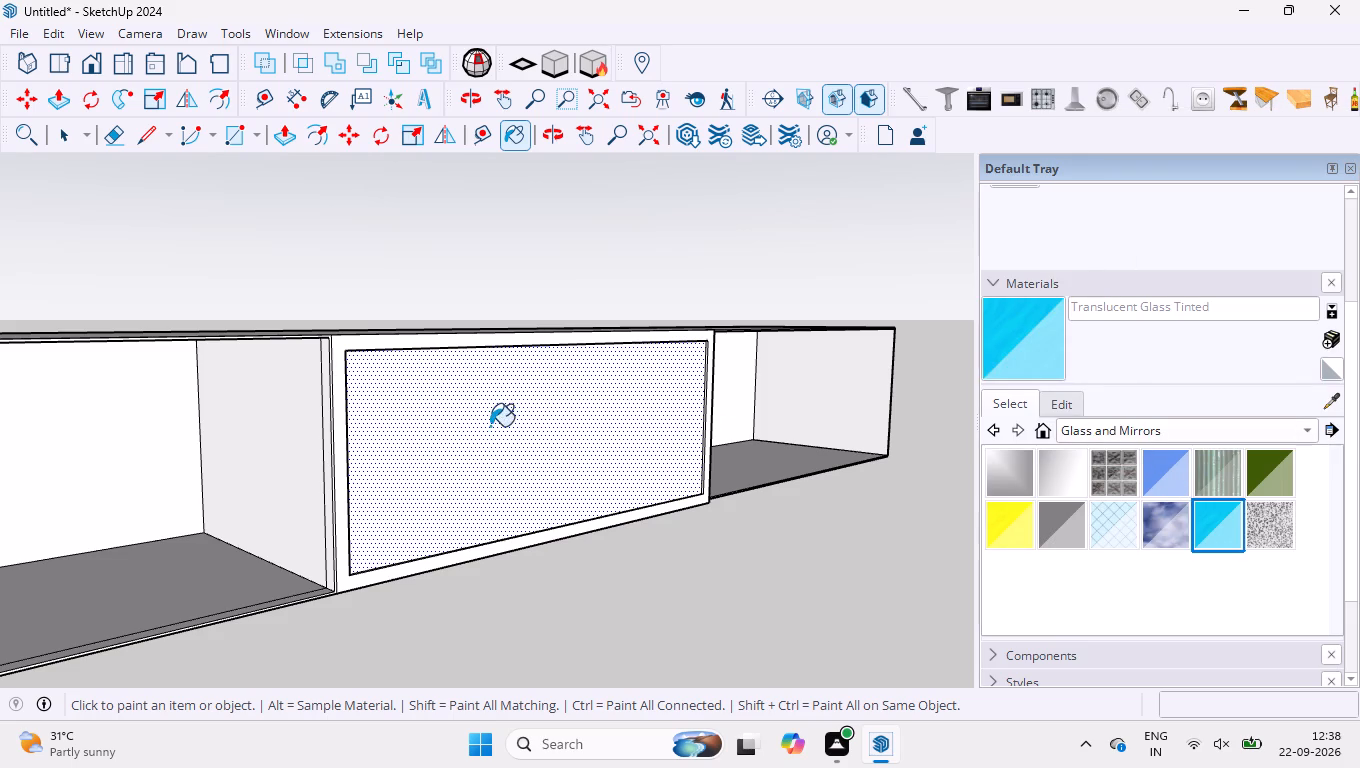
left_click(490, 426)
scroll(531, 424, "down", 3)
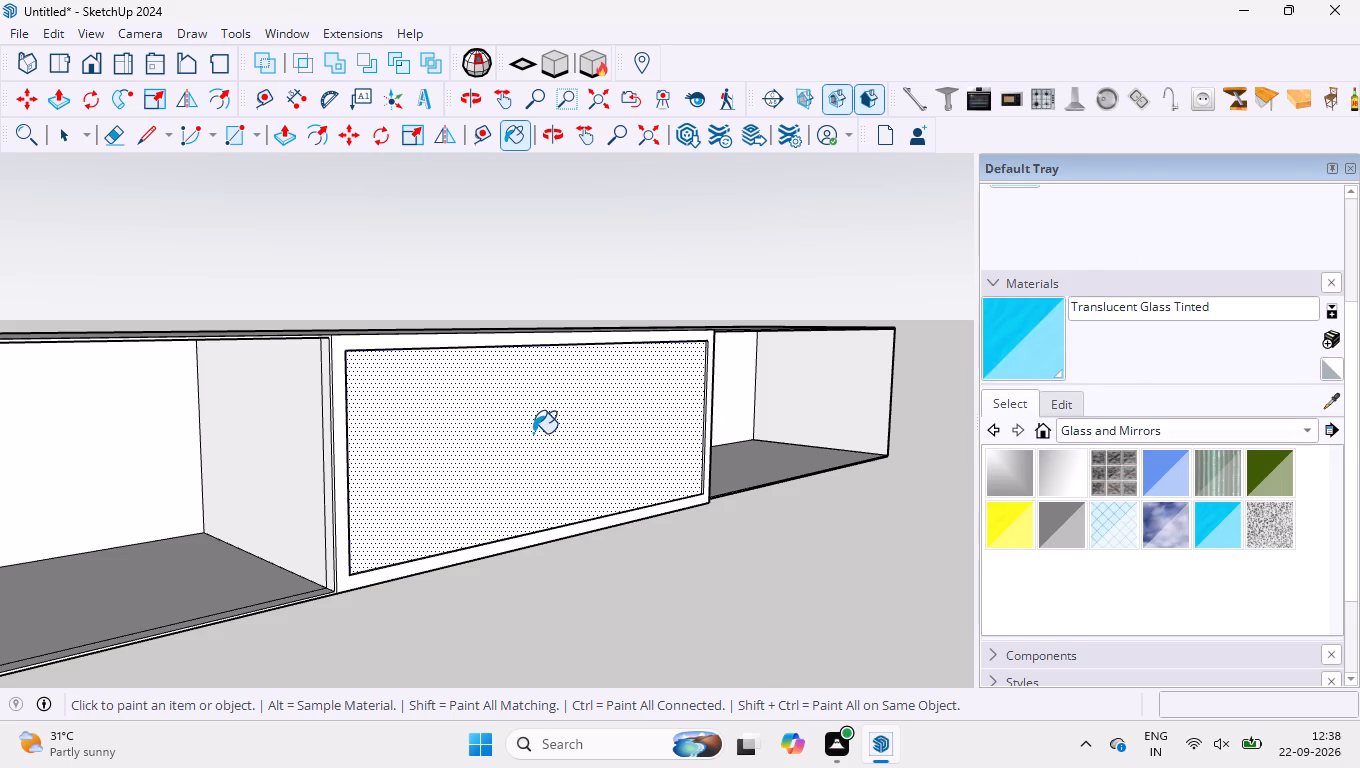
scroll(533, 433, "down", 4)
key("space")
left_click(599, 254)
key("space")
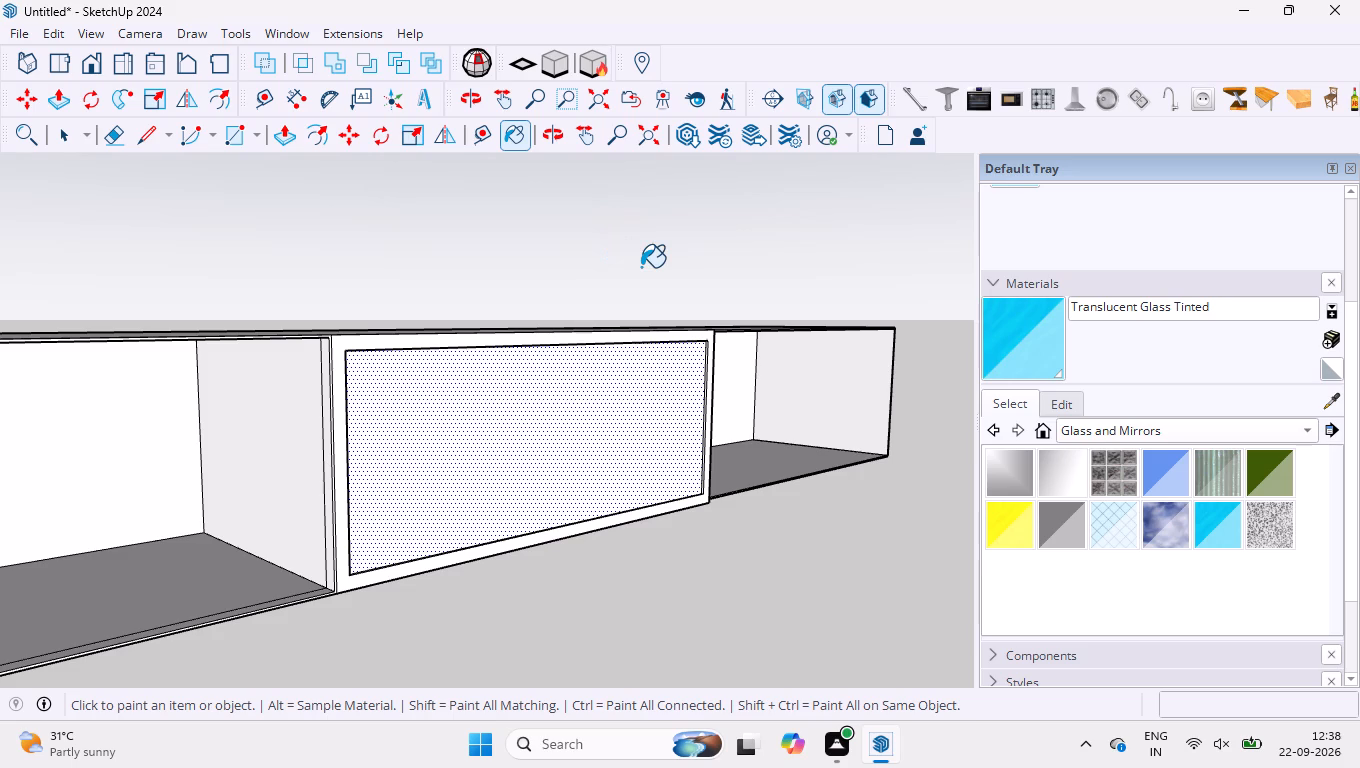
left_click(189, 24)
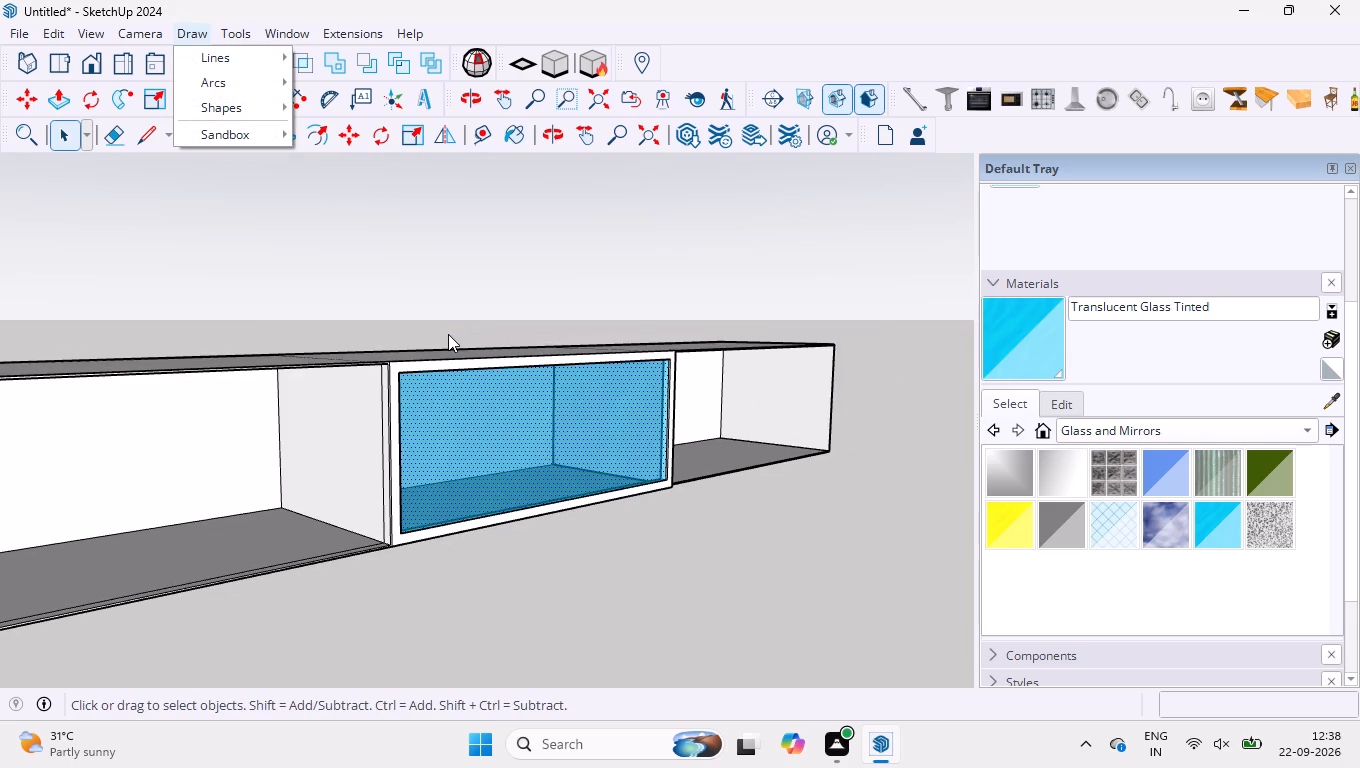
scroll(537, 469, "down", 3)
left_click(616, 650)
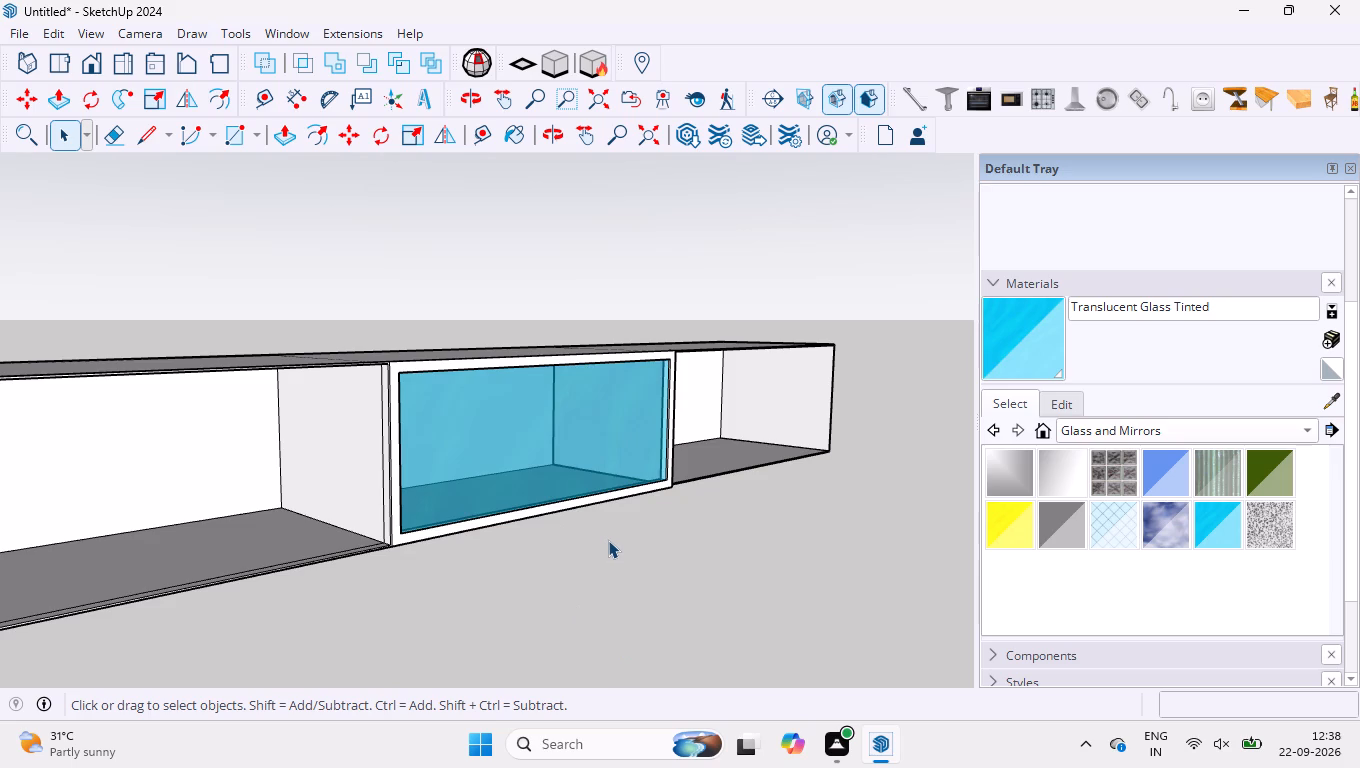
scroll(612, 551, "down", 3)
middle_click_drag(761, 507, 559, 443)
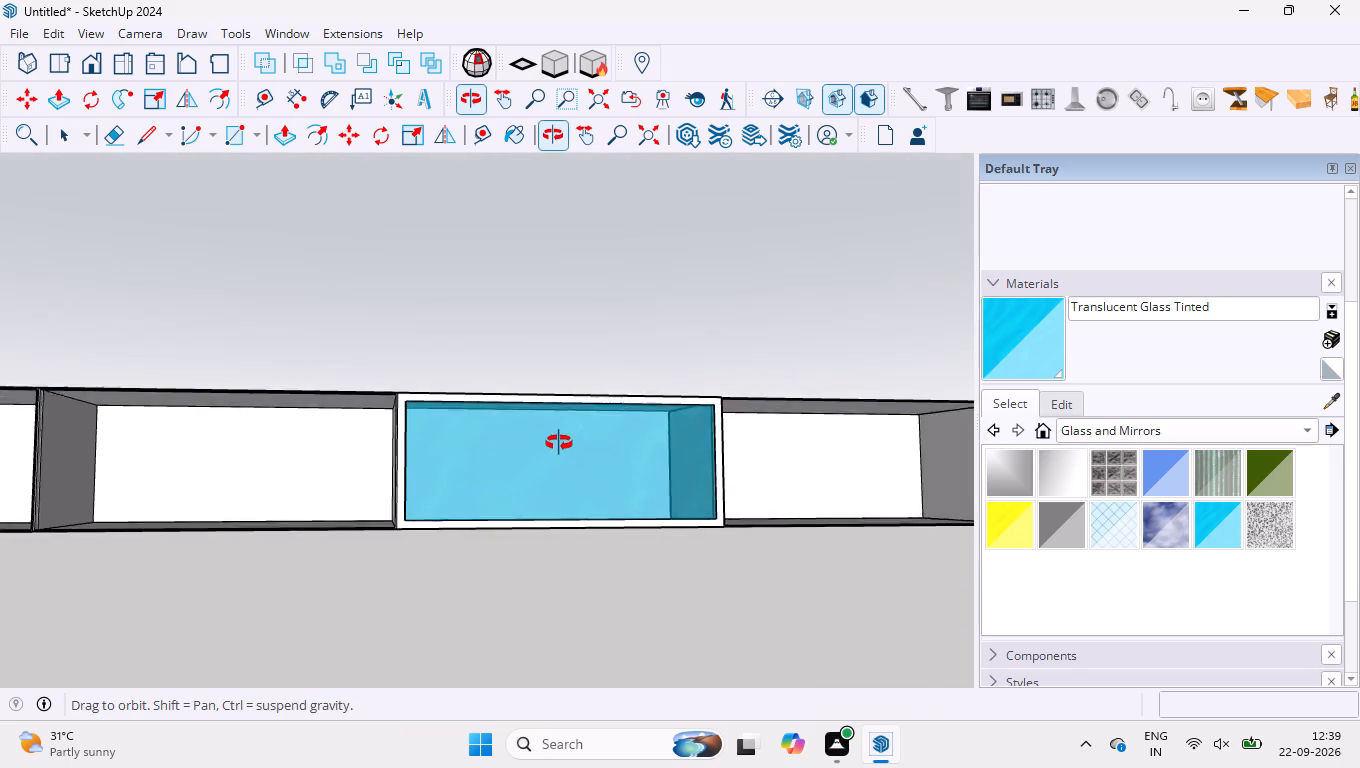
Close the Default Tray to enlarge the modelling area around the cabinet.
middle_click_drag(559, 443, 570, 463)
scroll(572, 463, "down", 9)
scroll(340, 452, "up", 7)
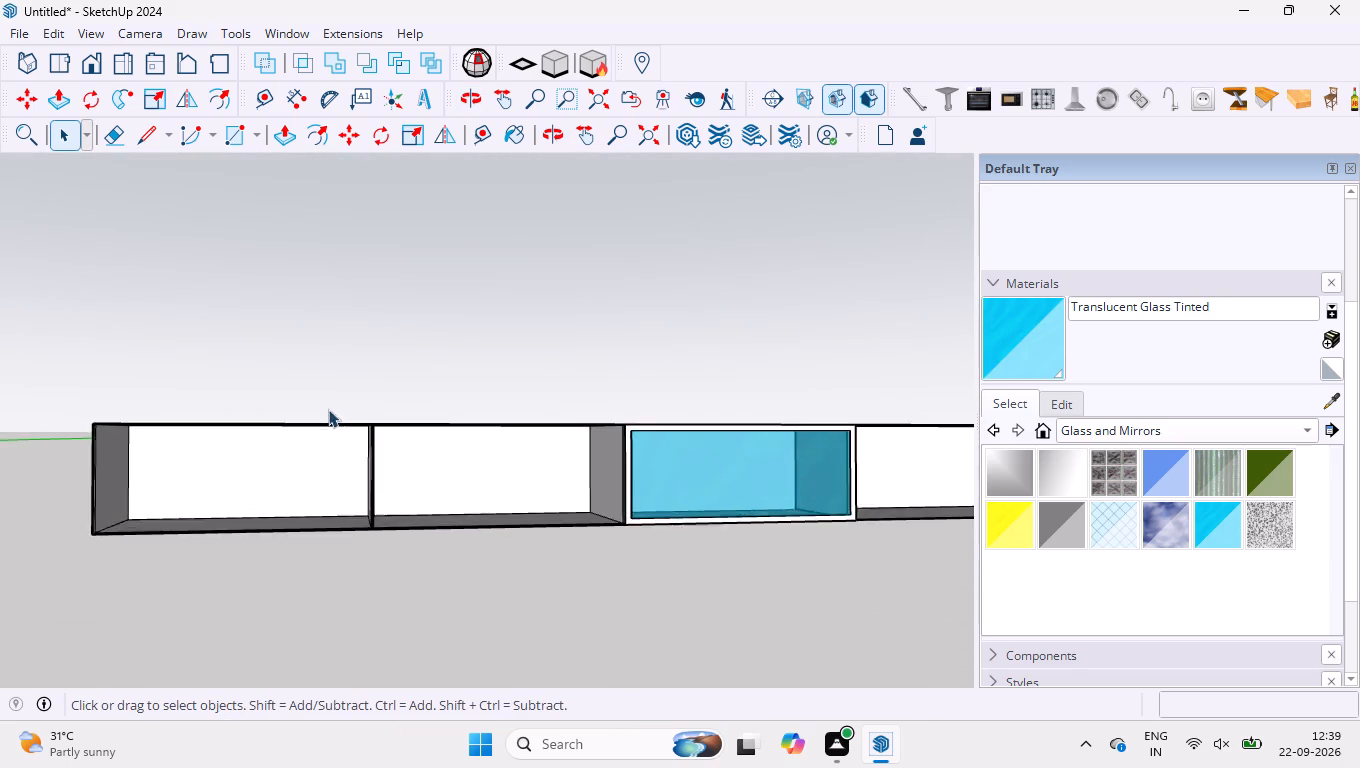
scroll(328, 409, "up", 15)
scroll(410, 432, "up", 5)
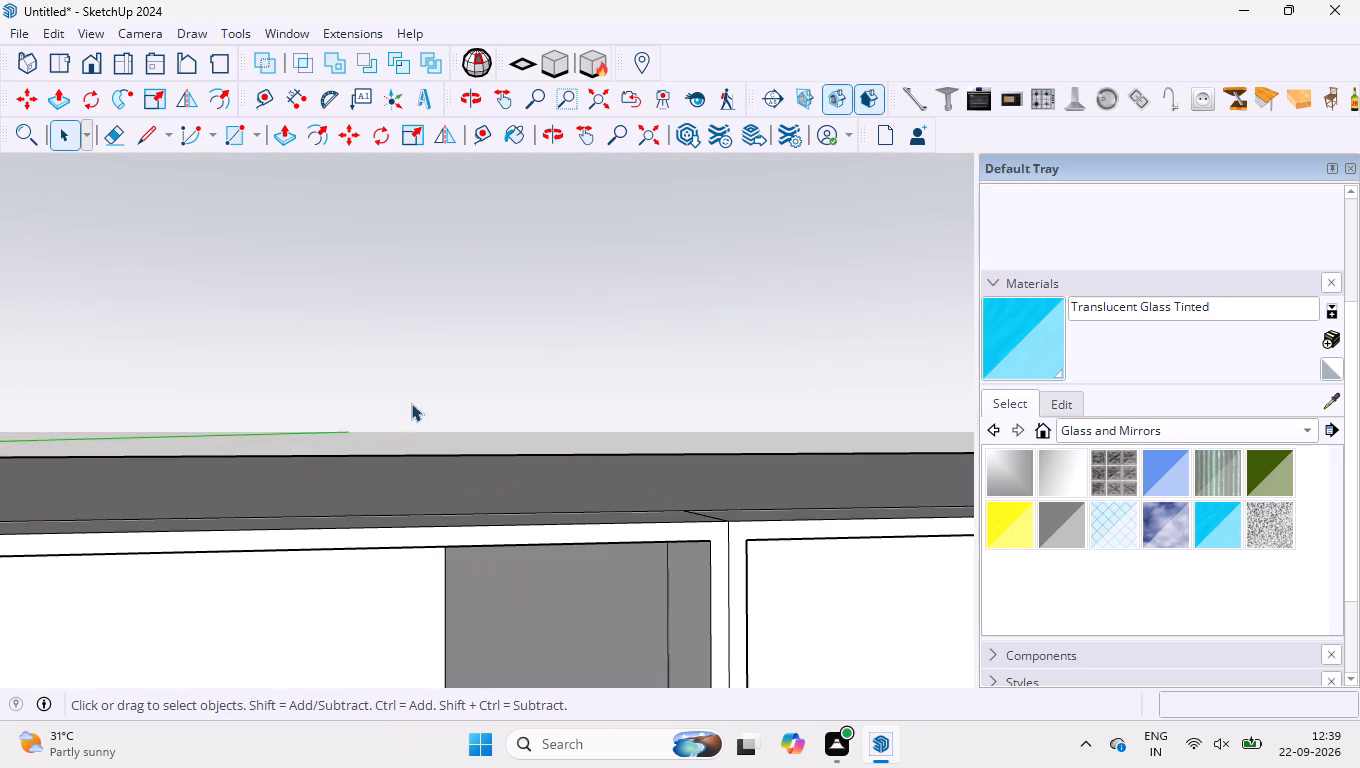
scroll(411, 403, "down", 19)
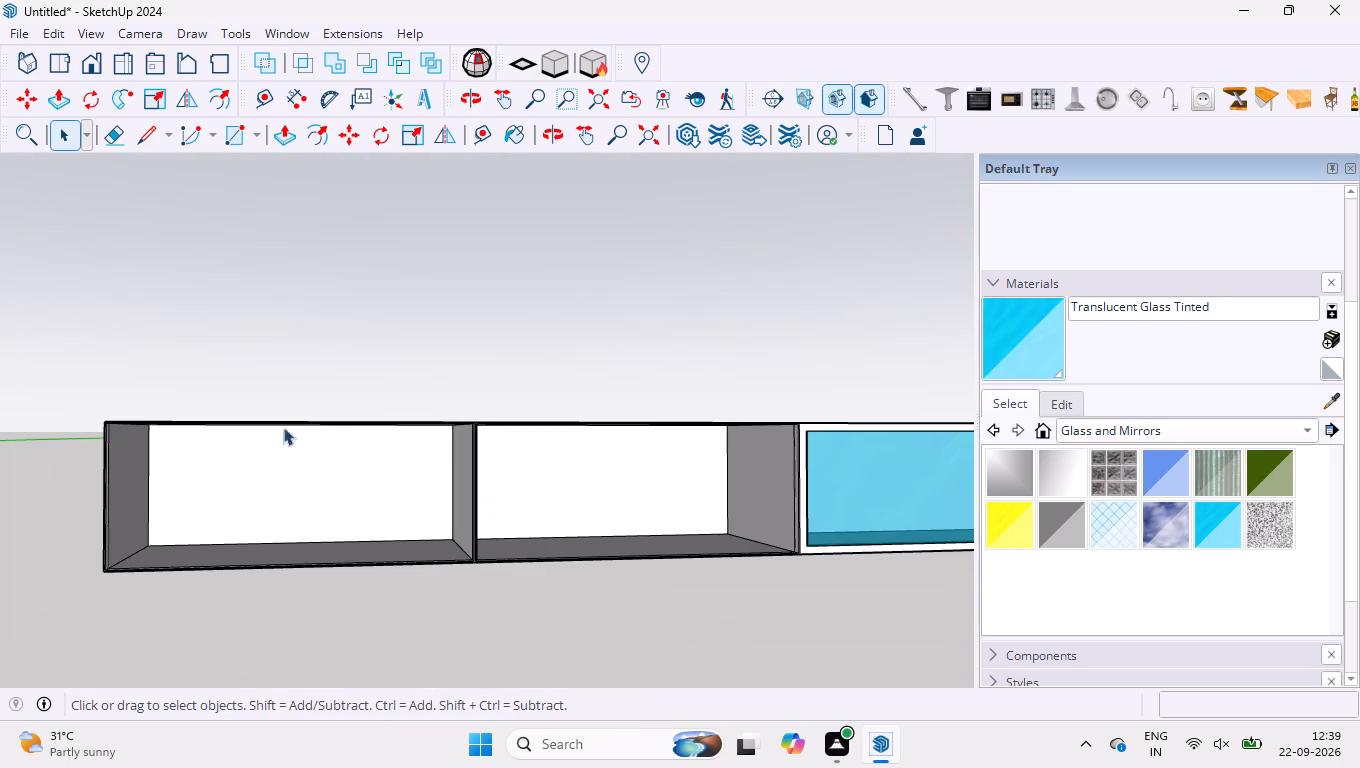
scroll(485, 470, "down", 7)
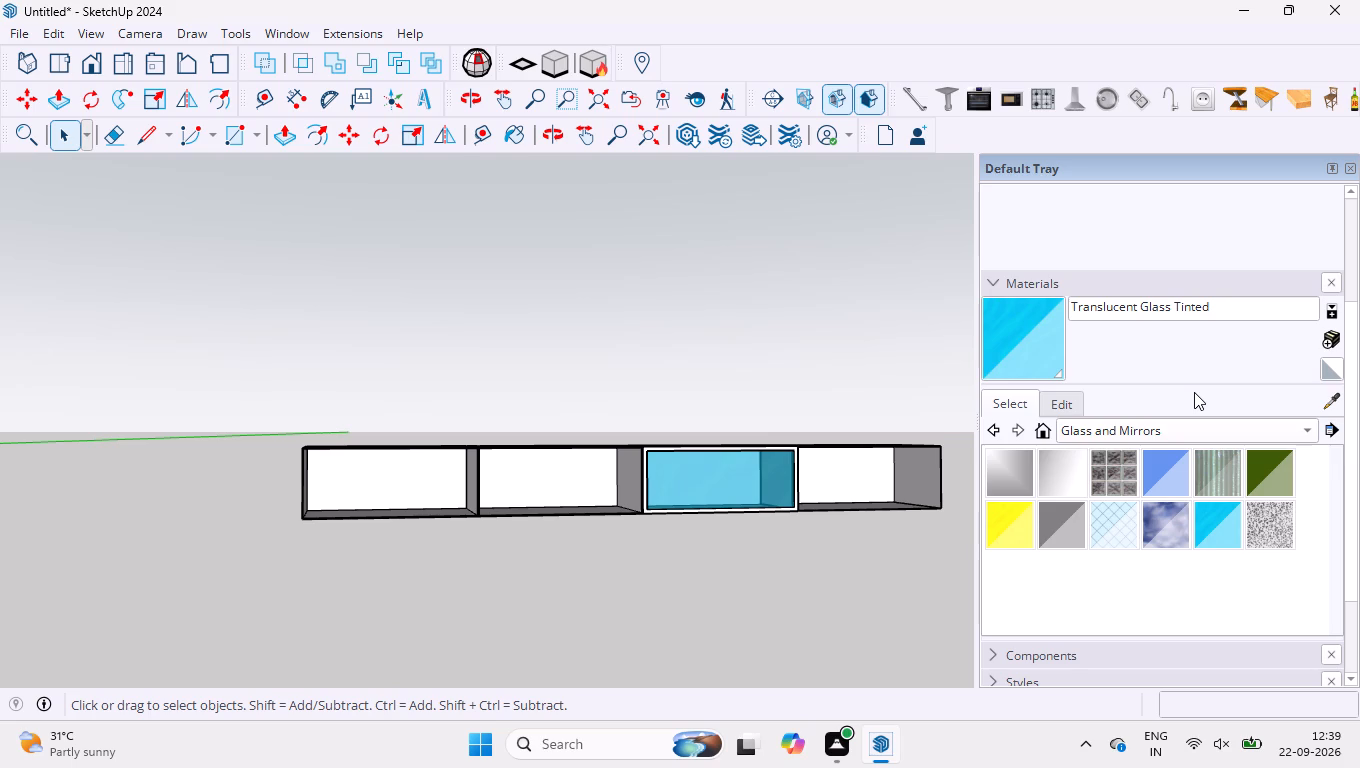
left_click(1347, 171)
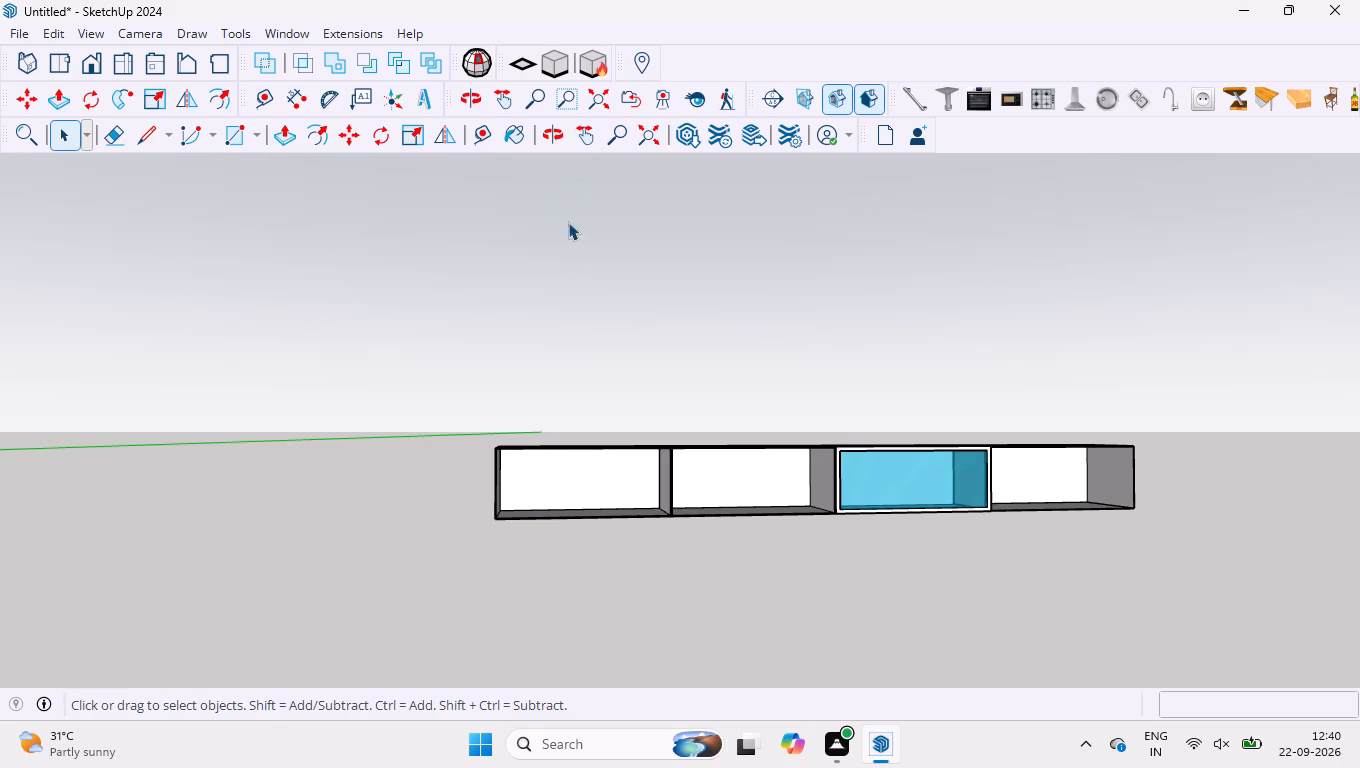
Examine the cabinet's open compartments, inner corners and the divider between the first and second compartments.
scroll(590, 326, "down", 3)
scroll(620, 431, "down", 7)
scroll(548, 453, "up", 15)
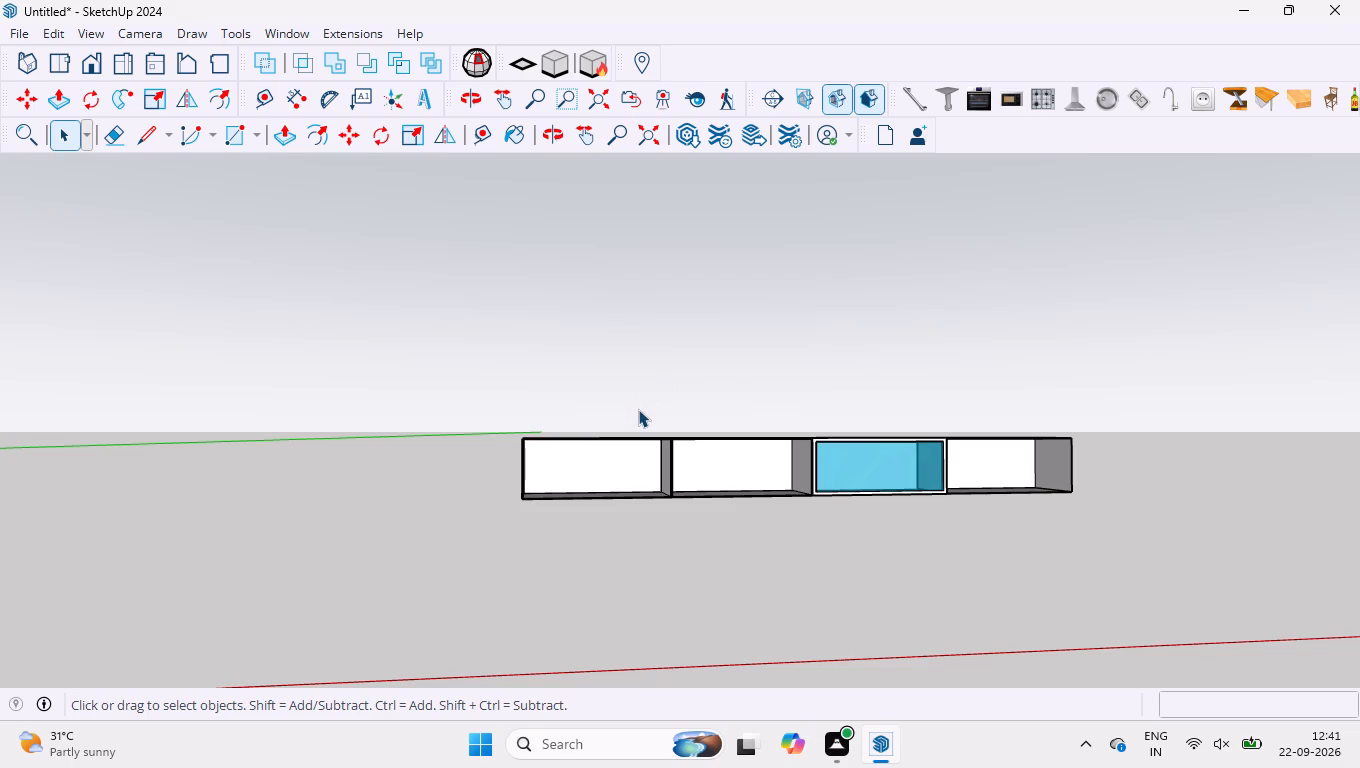
scroll(556, 414, "down", 1)
scroll(686, 467, "up", 9)
scroll(414, 605, "up", 2)
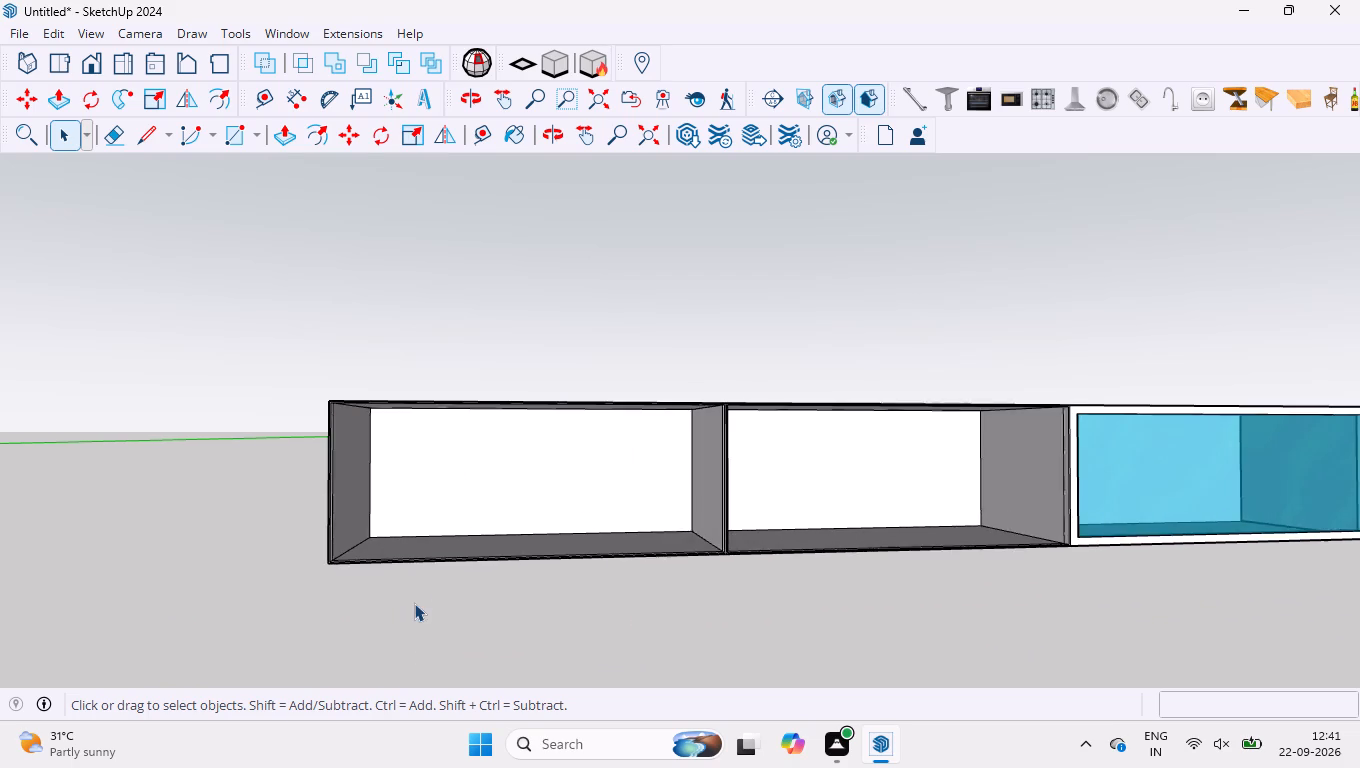
scroll(429, 569, "up", 8)
scroll(346, 522, "up", 3)
scroll(284, 411, "down", 9)
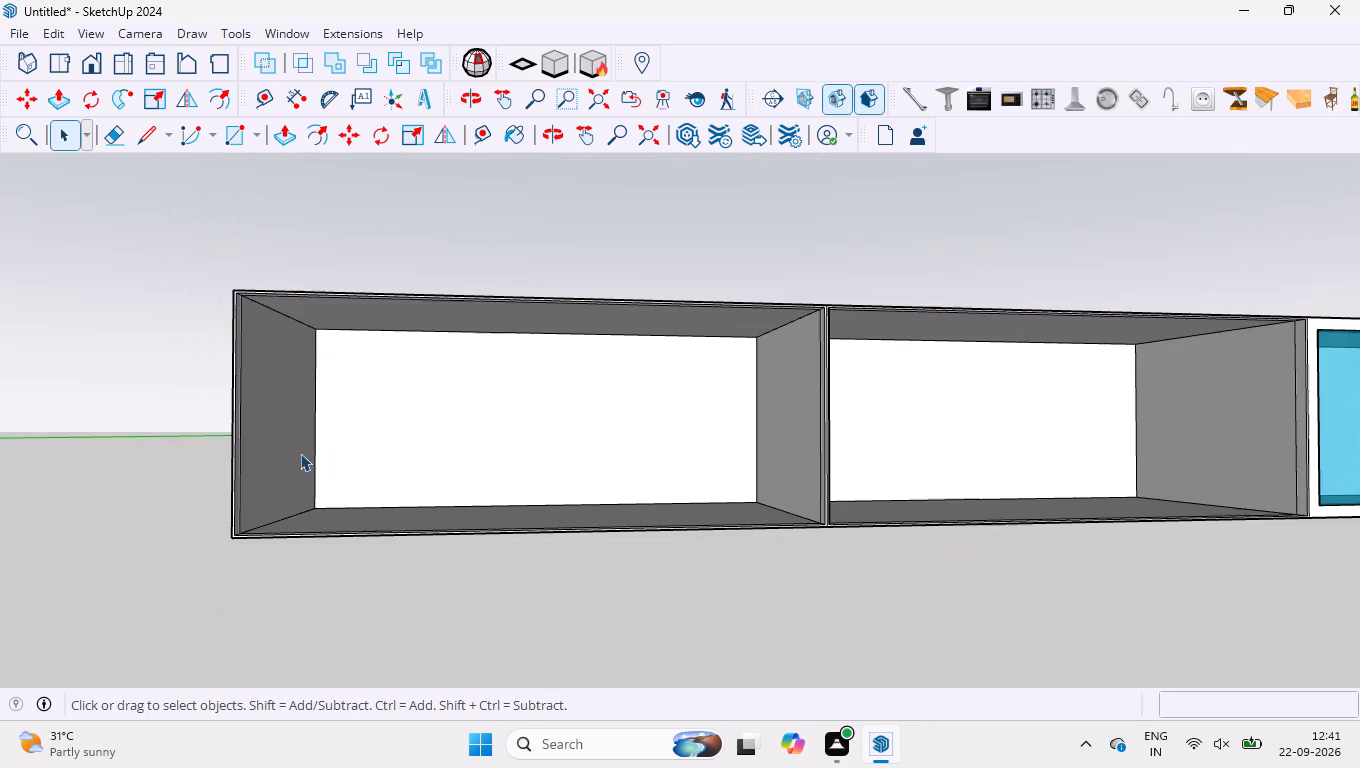
middle_click_drag(379, 482, 230, 514)
scroll(321, 372, "up", 7)
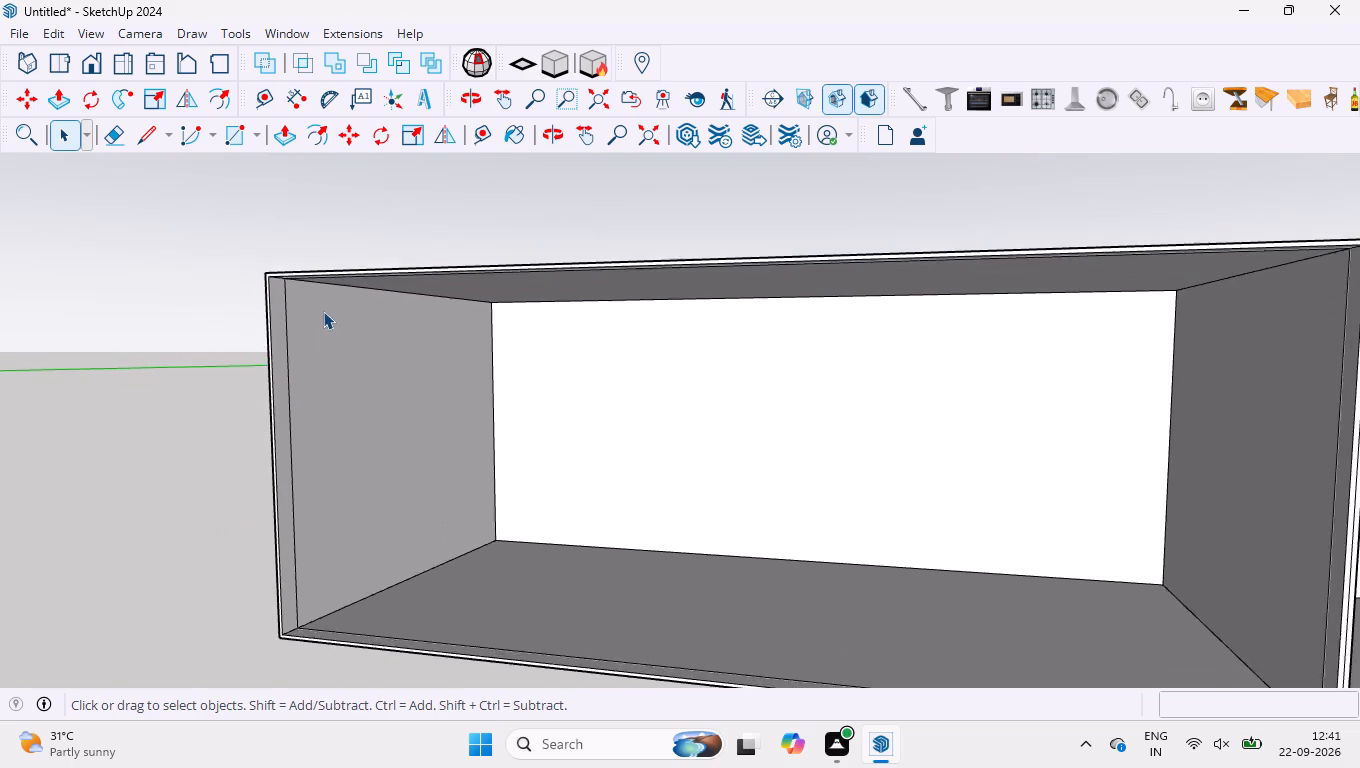
scroll(308, 287, "up", 16)
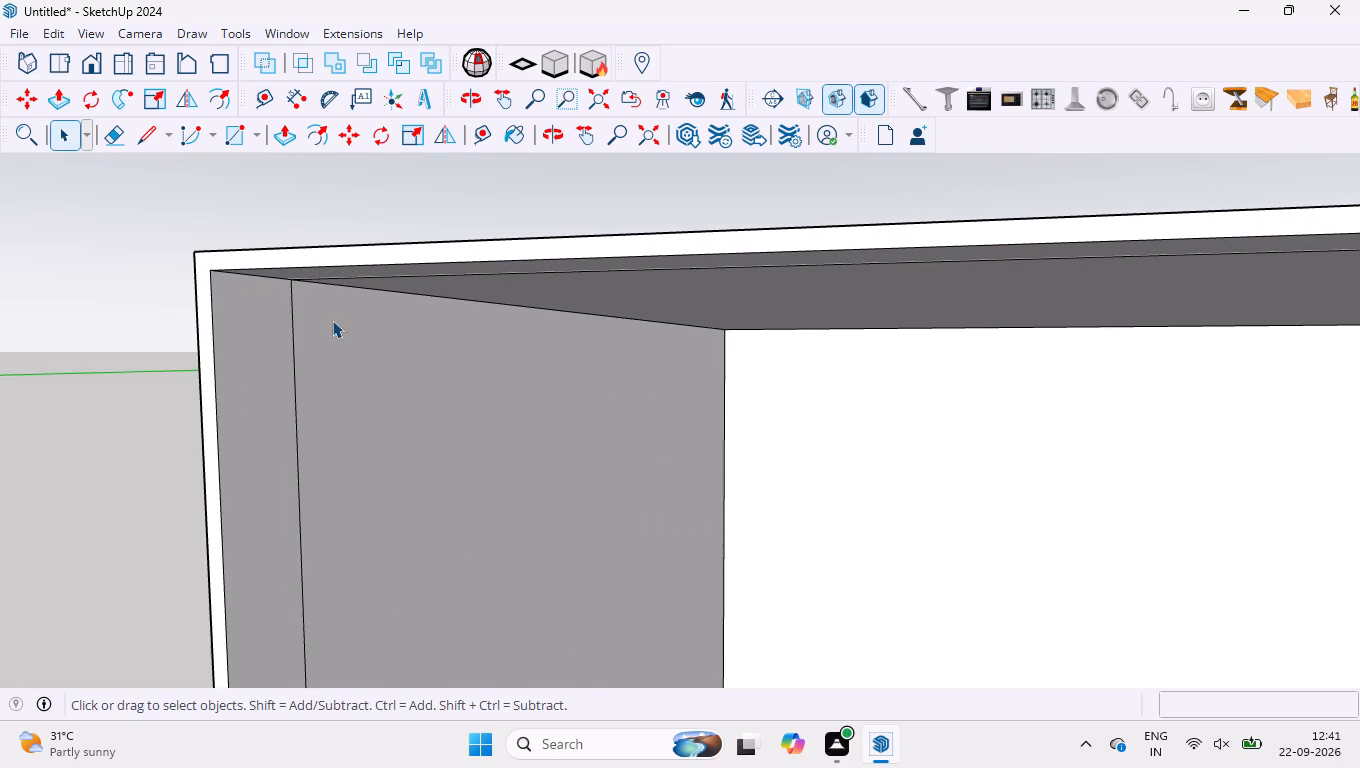
scroll(171, 219, "down", 14)
middle_click_drag(312, 351, 408, 409)
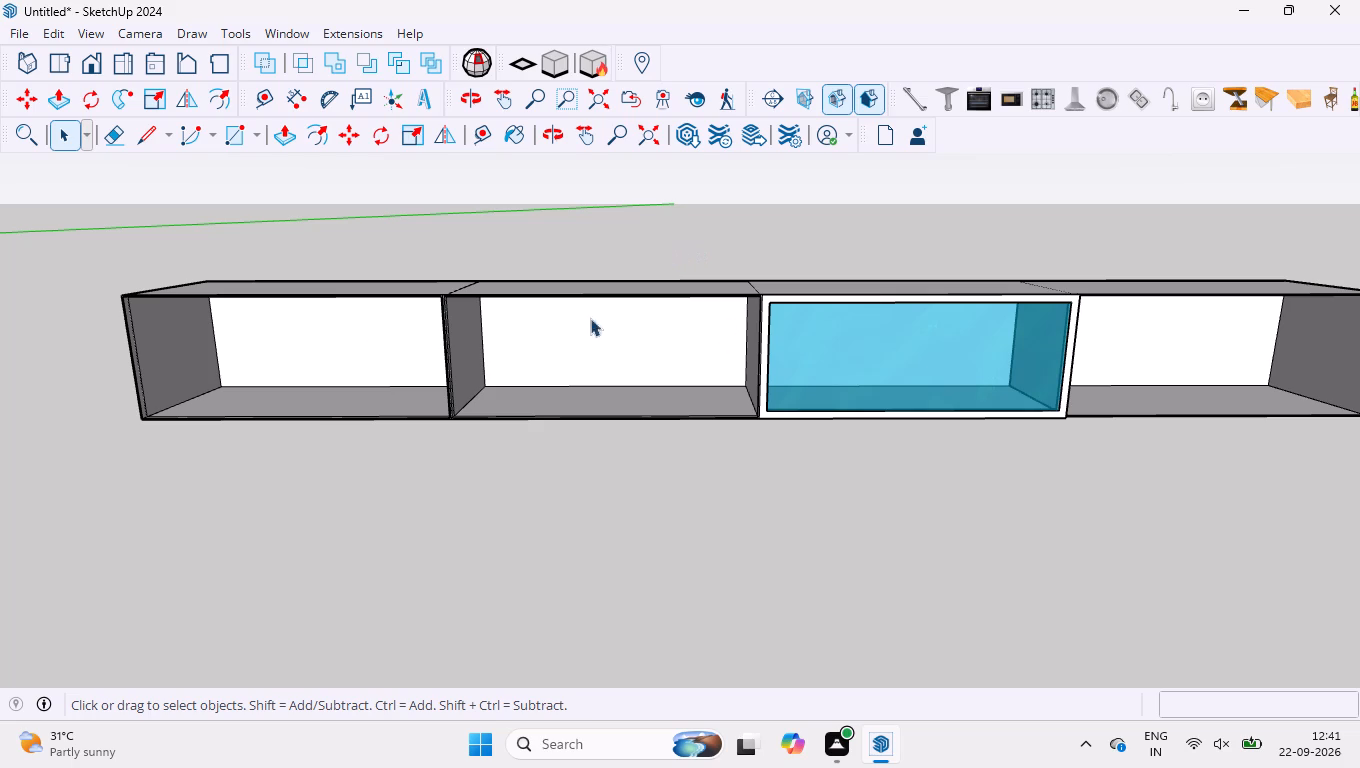
scroll(257, 373, "up", 10)
scroll(326, 396, "down", 4)
scroll(727, 383, "up", 3)
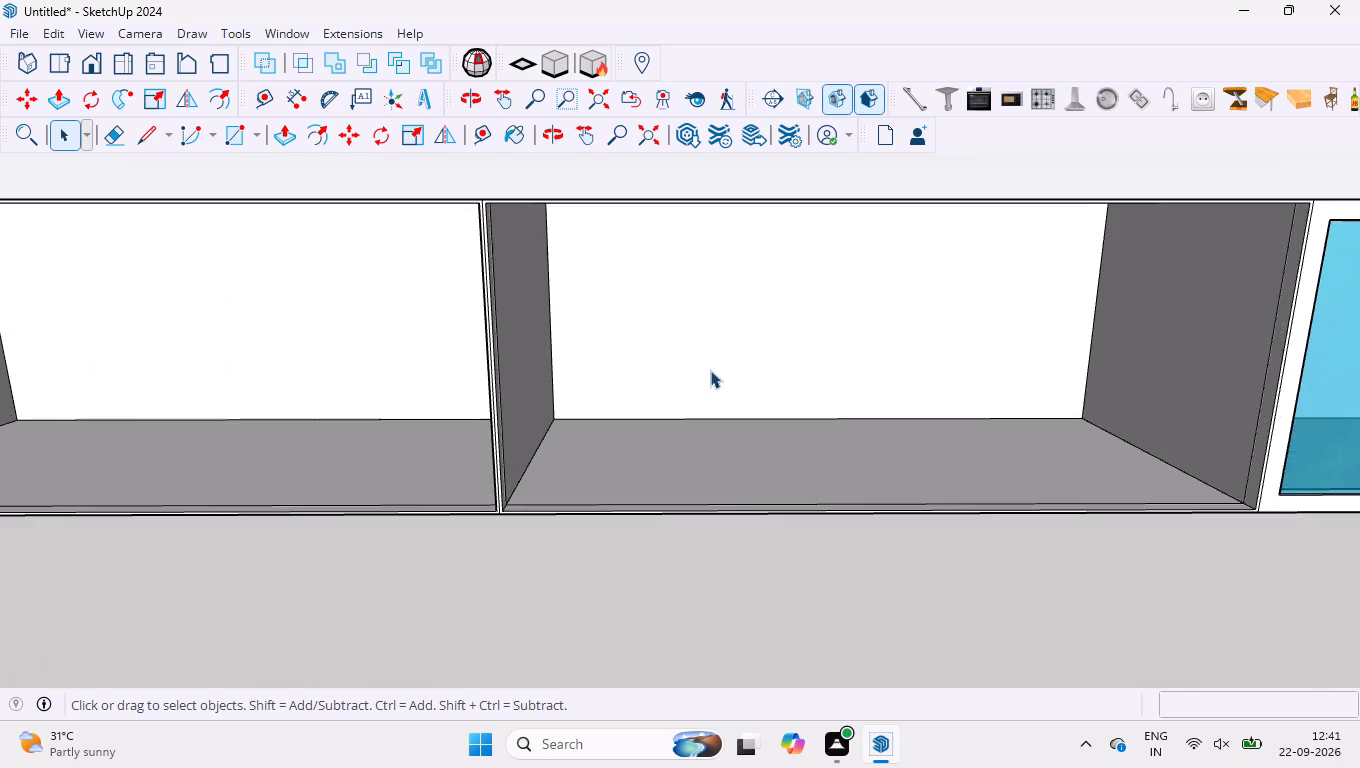
scroll(710, 370, "up", 2)
scroll(517, 285, "down", 8)
middle_click_drag(493, 242, 515, 400)
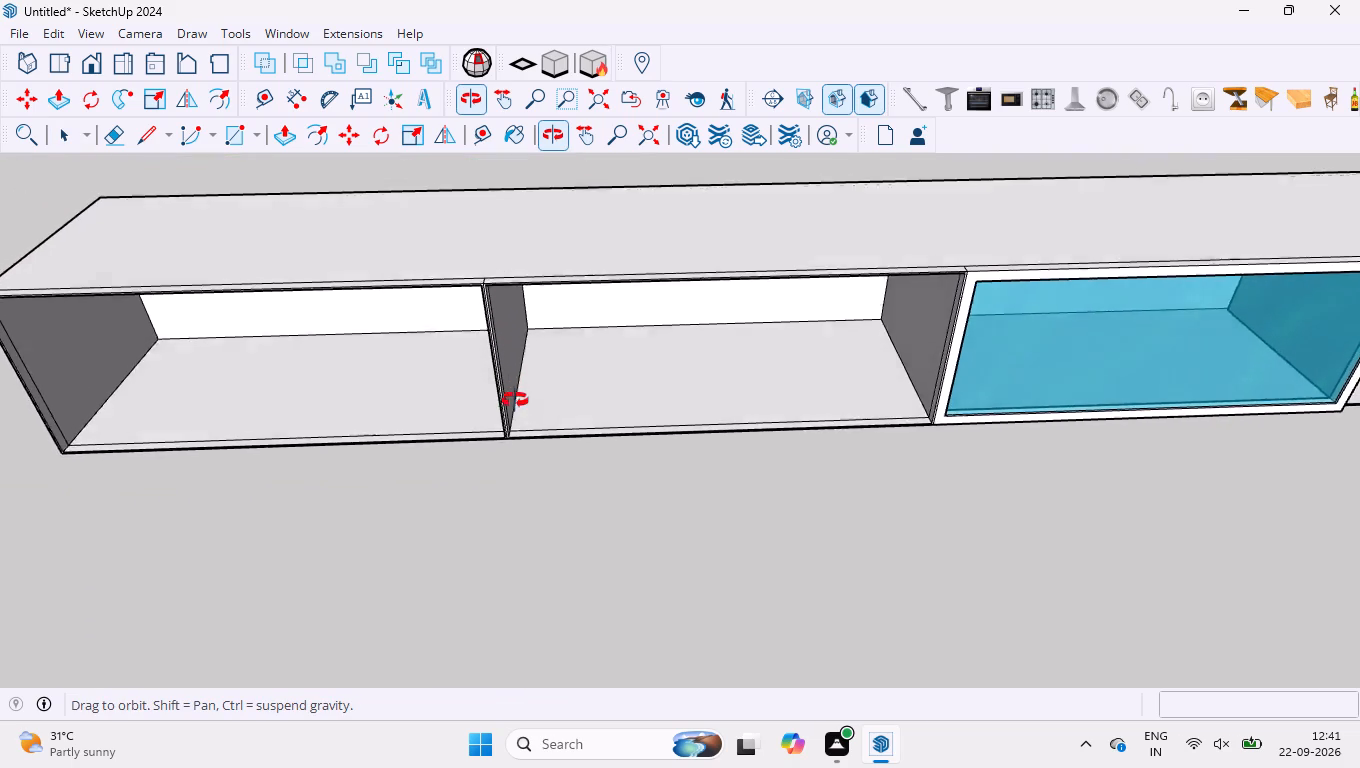
middle_click_drag(515, 400, 520, 427)
scroll(467, 324, "up", 18)
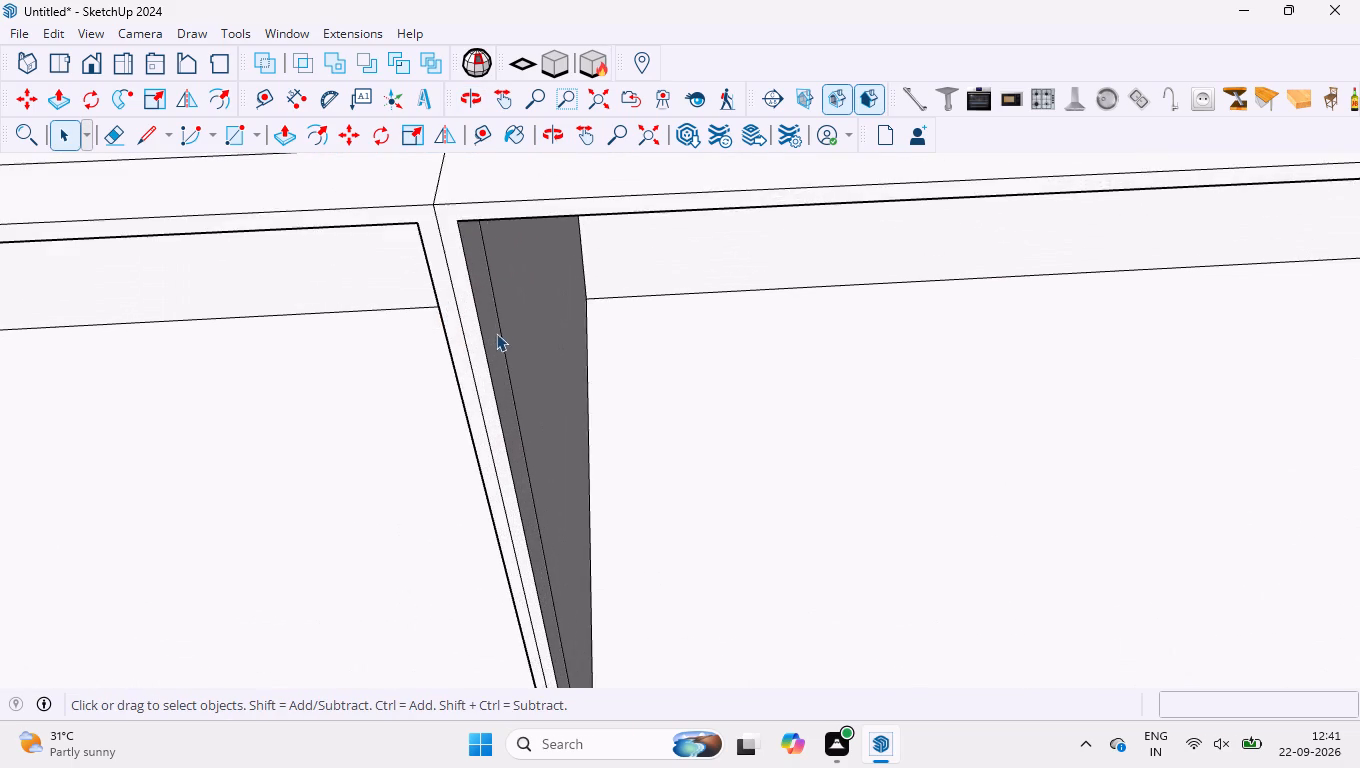
scroll(493, 326, "down", 2)
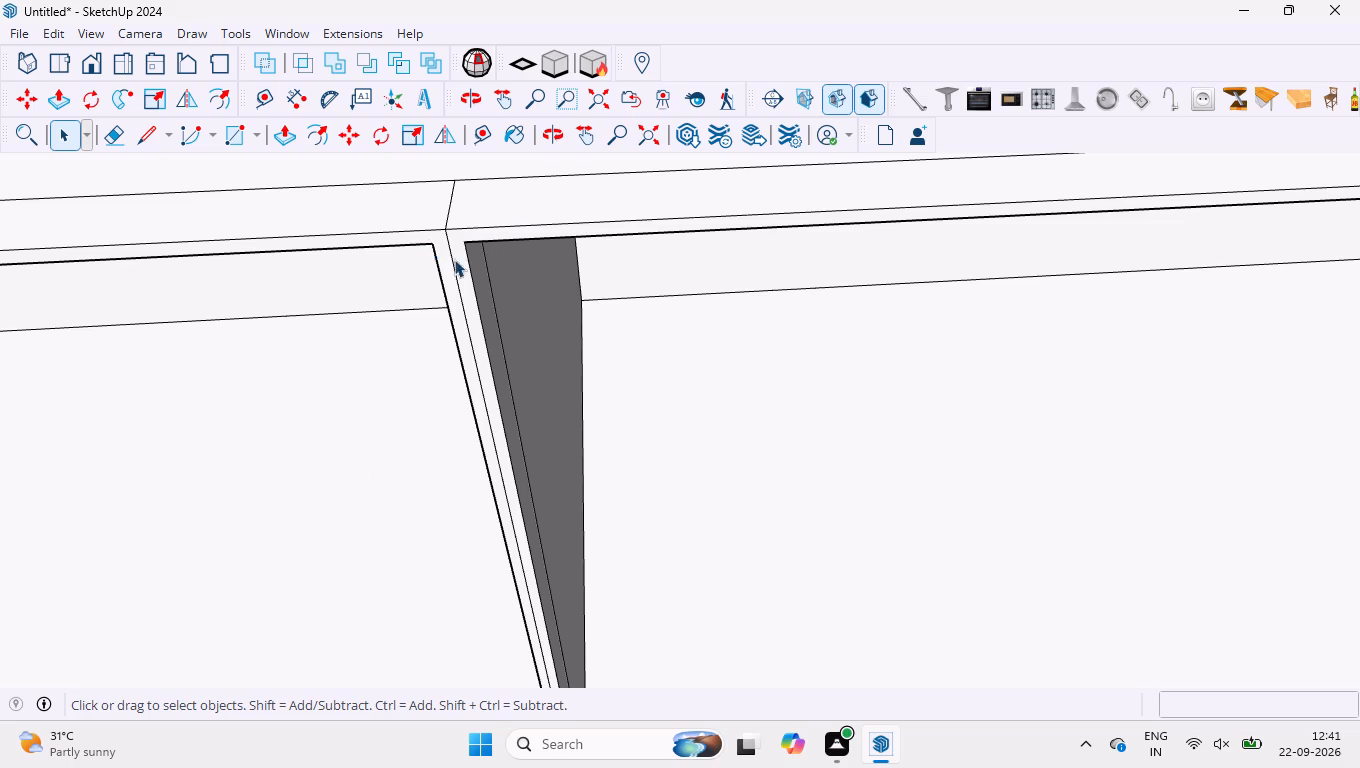
scroll(436, 306, "down", 16)
middle_click_drag(477, 480, 493, 411)
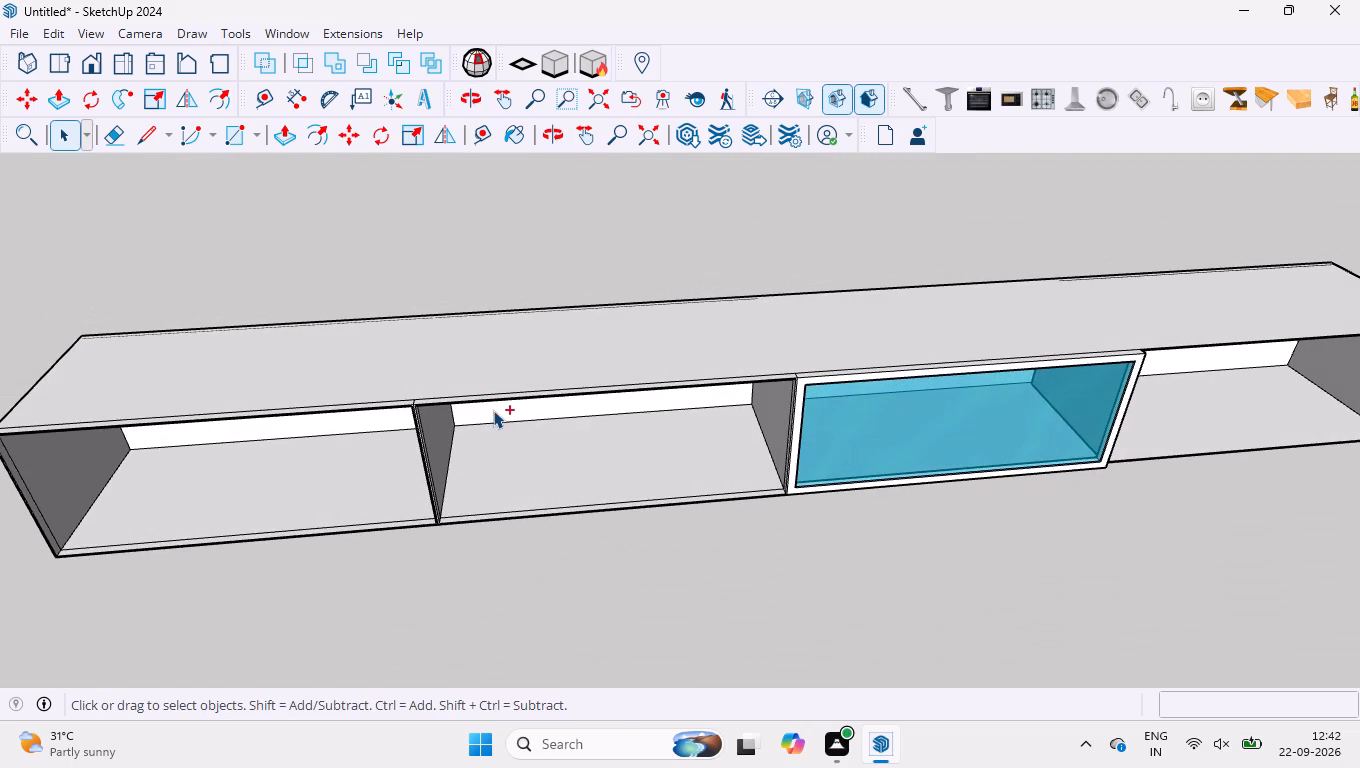
Undo the third opening's glass panel, the compartment frames' extrusions and the third front's inner border.
scroll(487, 399, "up", 3, "ctrl")
key("ctrl+z")
key("ctrl+z")
key("ctrl+z")
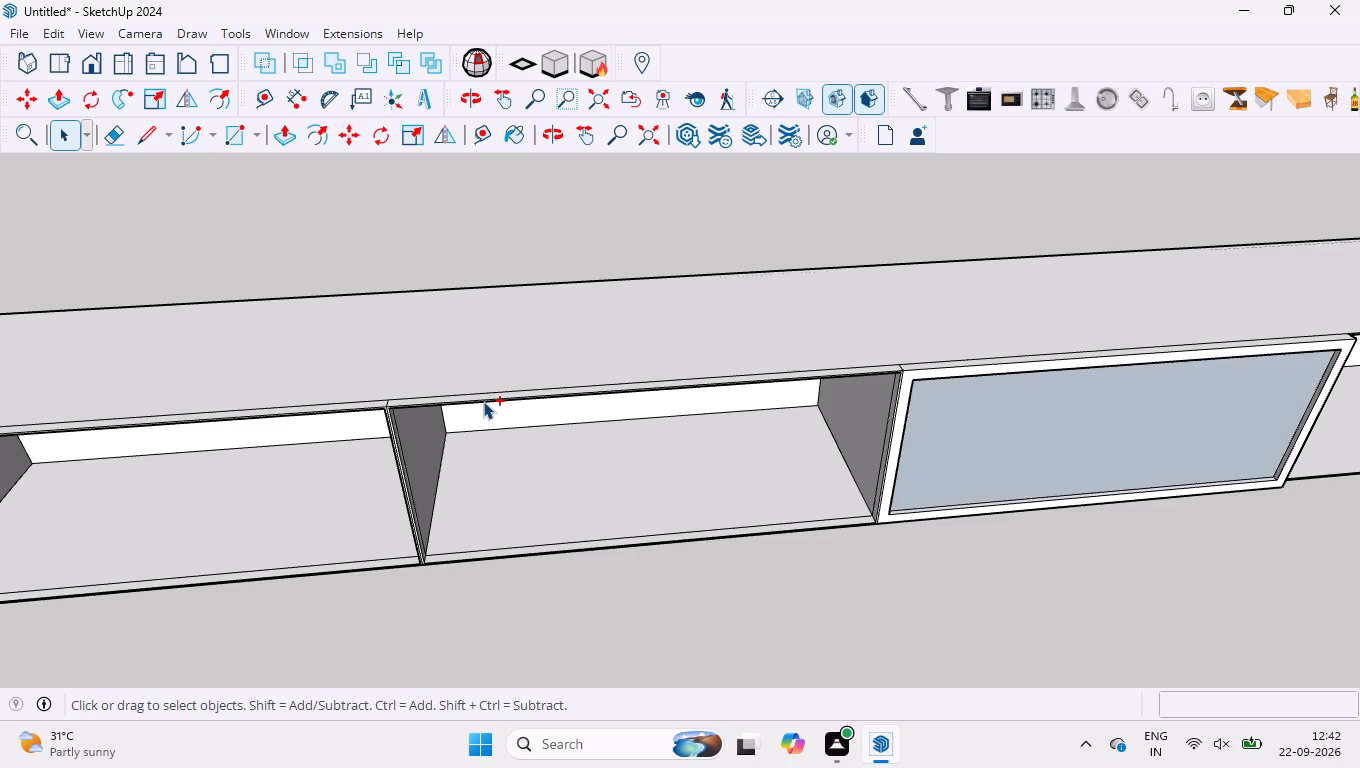
key("ctrl+z")
key("ctrl+z")
key("ctrl+z")
key("ctrl+z")
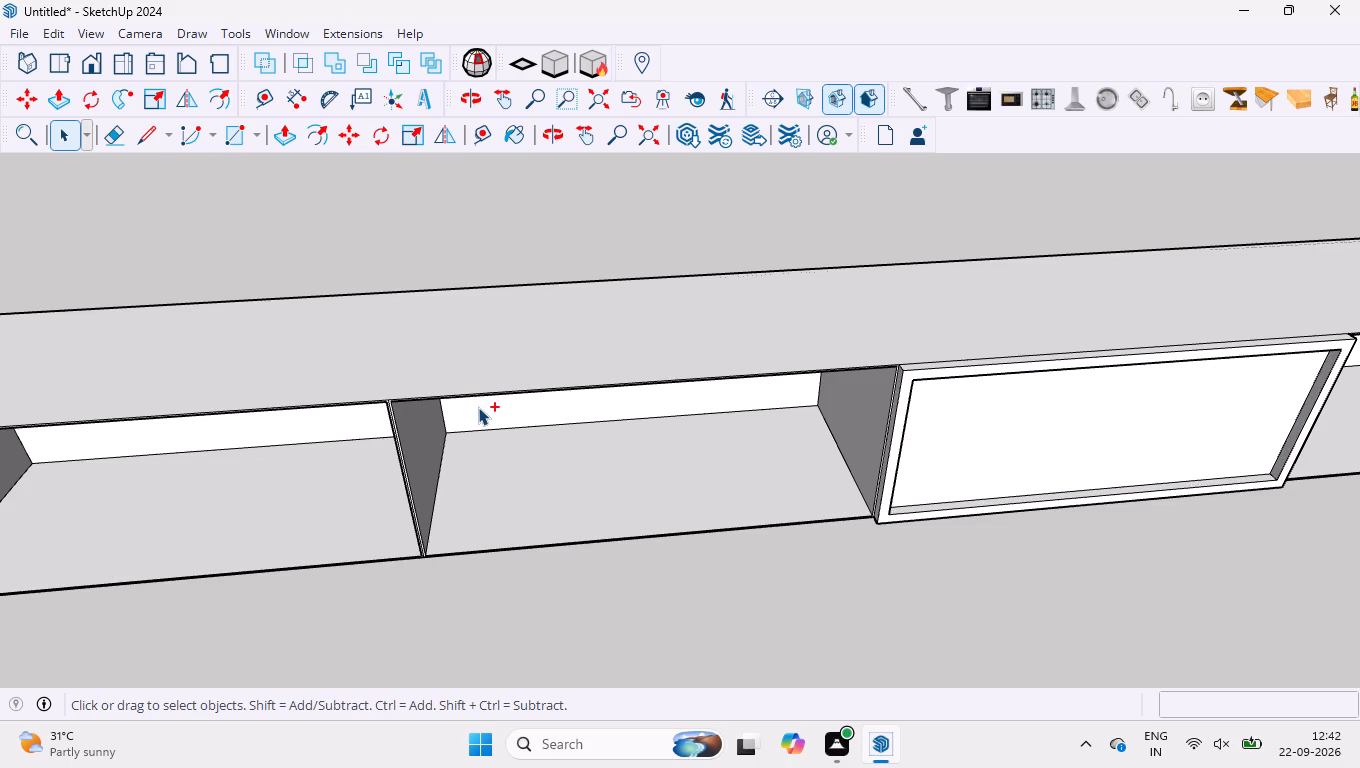
key("ctrl+z")
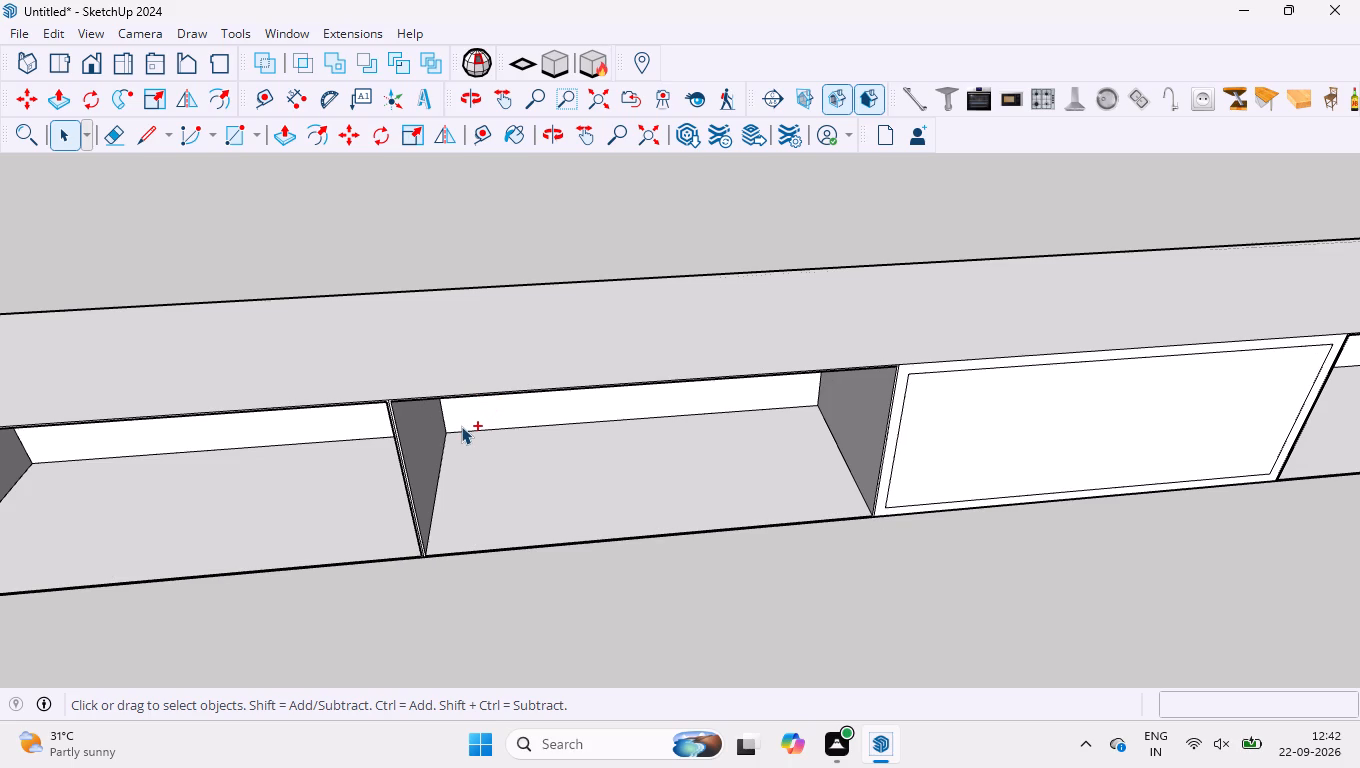
key("ctrl+z")
Undo the hollowing of the first, second and fourth compartments, going back to their flat bordered fronts.
key("ctrl+z")
scroll(440, 424, "down", 4)
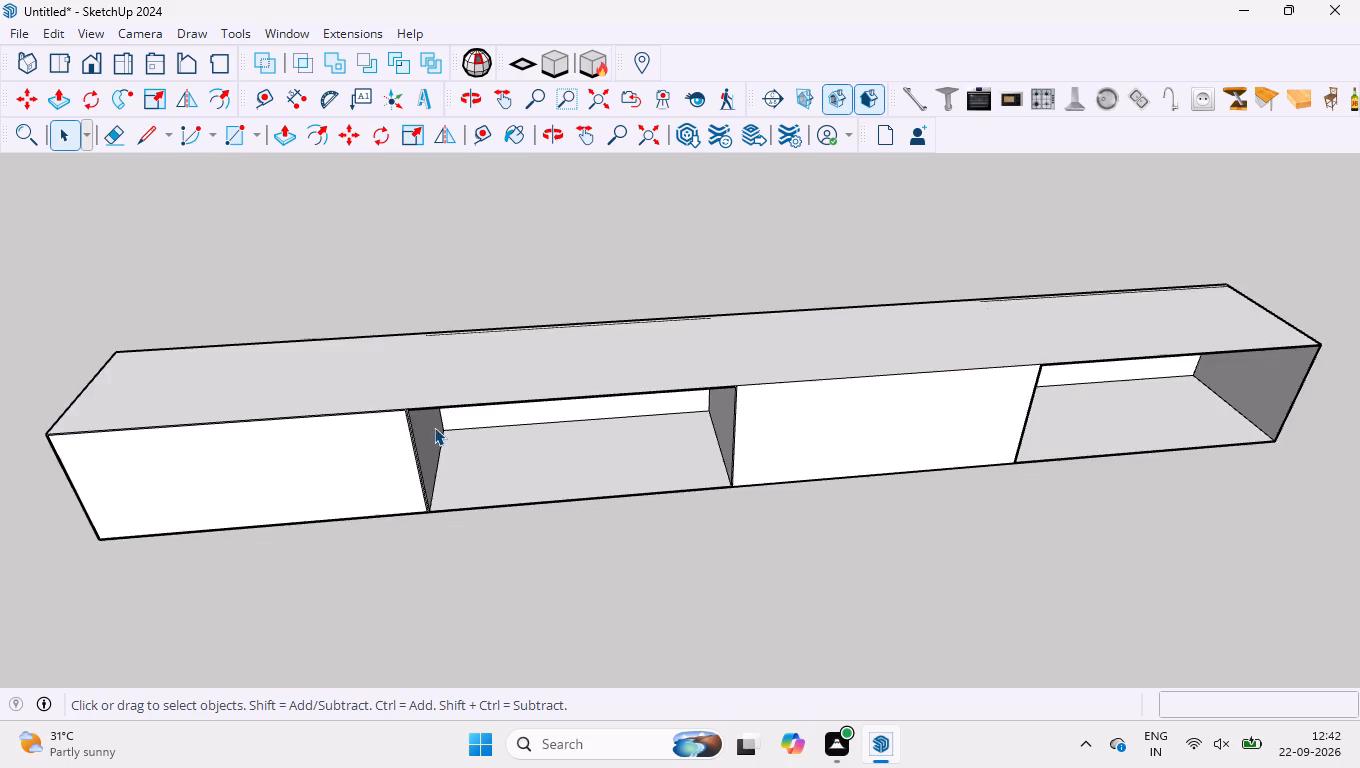
scroll(428, 425, "down", 4)
scroll(899, 404, "up", 3)
key("ctrl+z")
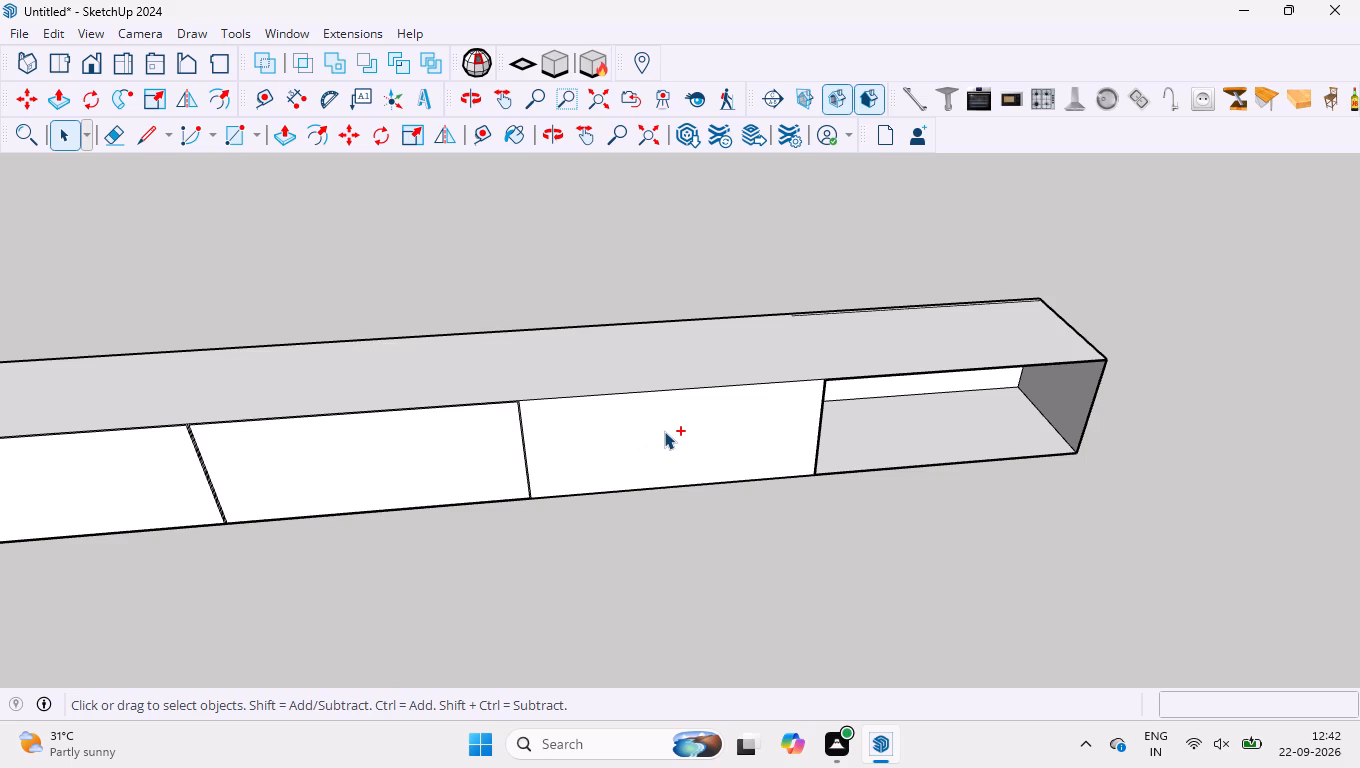
key("ctrl+z")
Push/Pull the border faces around the first and second compartment fronts outward by 18 mm.
scroll(827, 396, "down", 5)
scroll(361, 449, "up", 11)
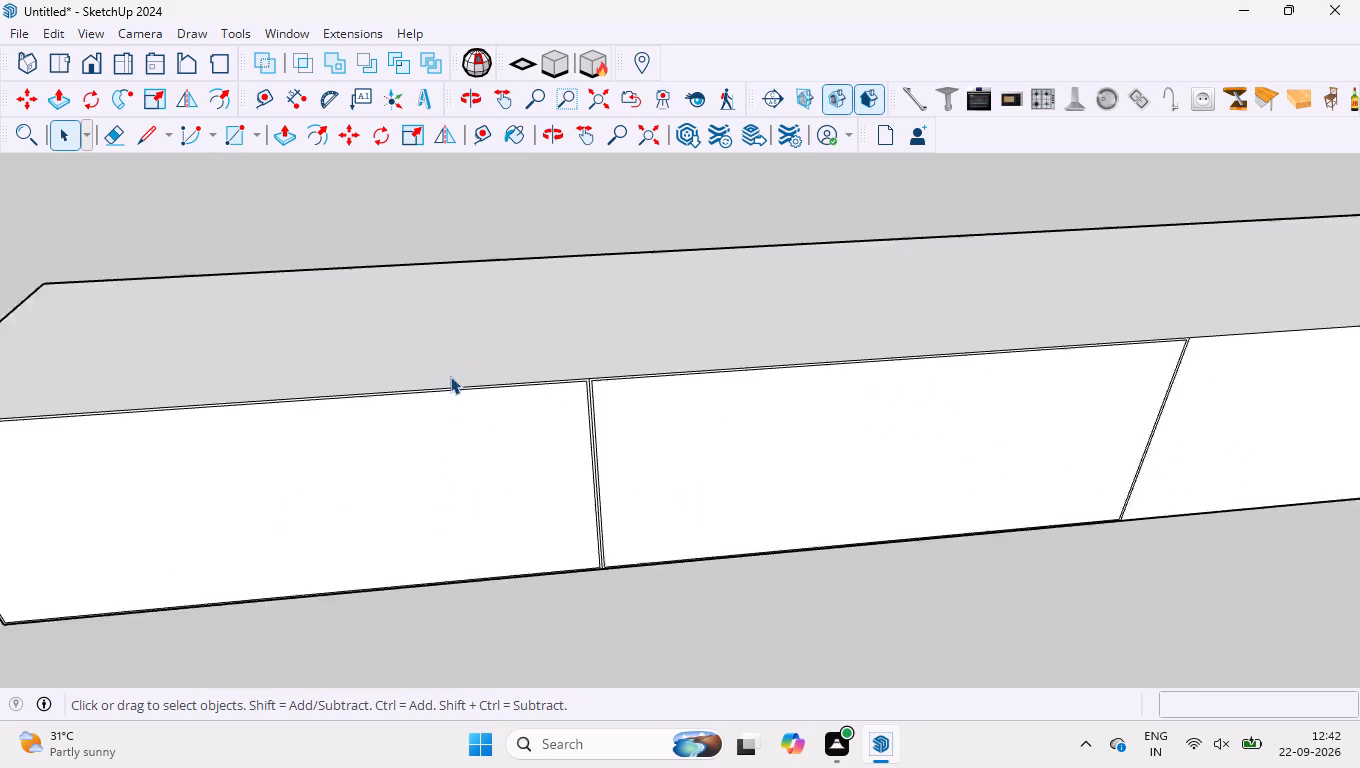
scroll(450, 376, "up", 15)
scroll(565, 361, "up", 8)
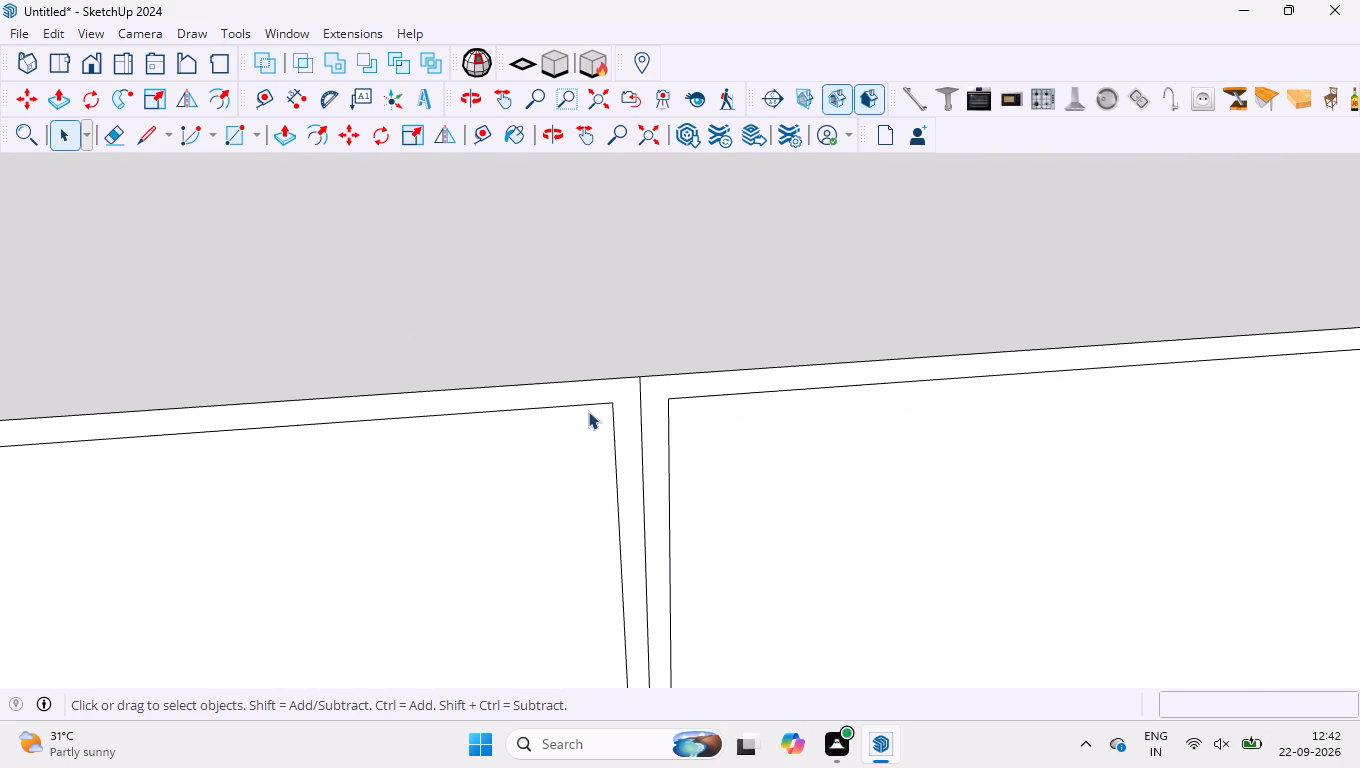
key("p")
left_click(608, 383)
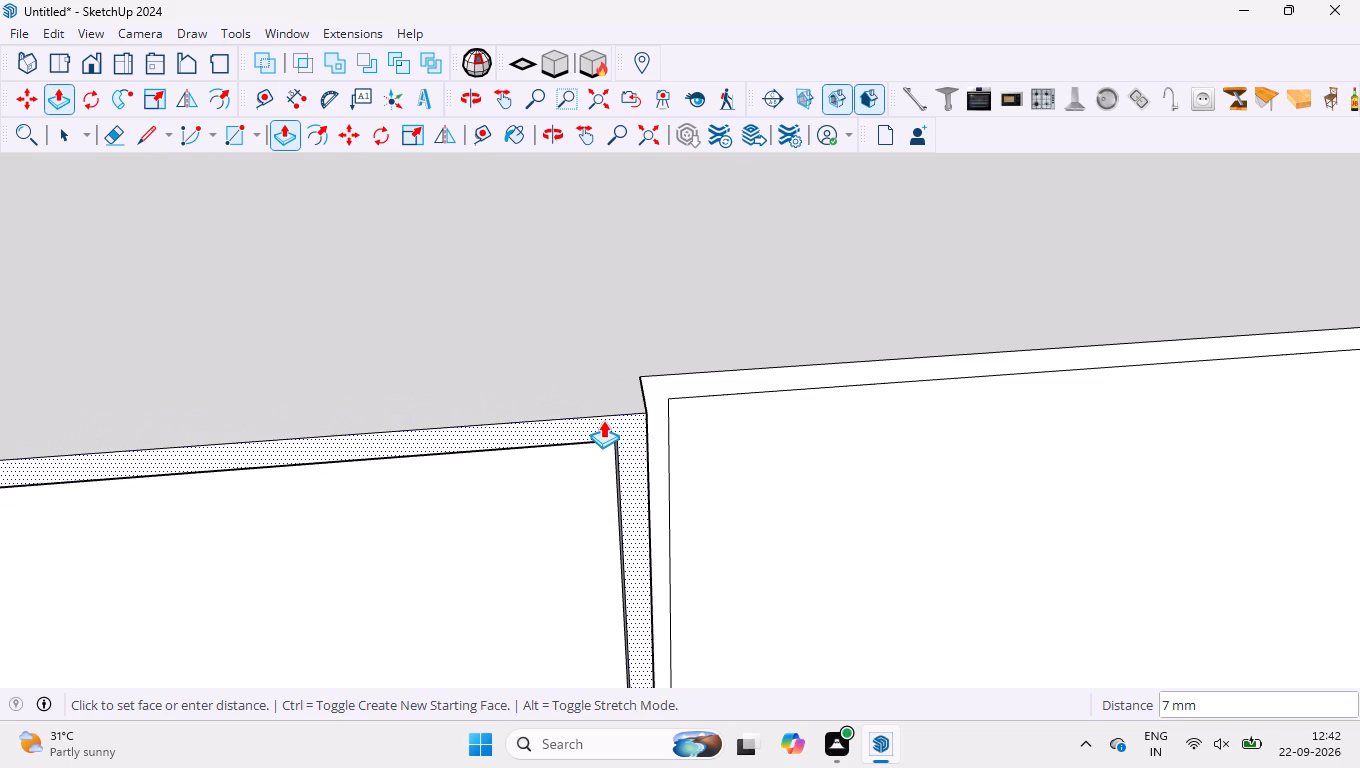
type("18")
key("Return")
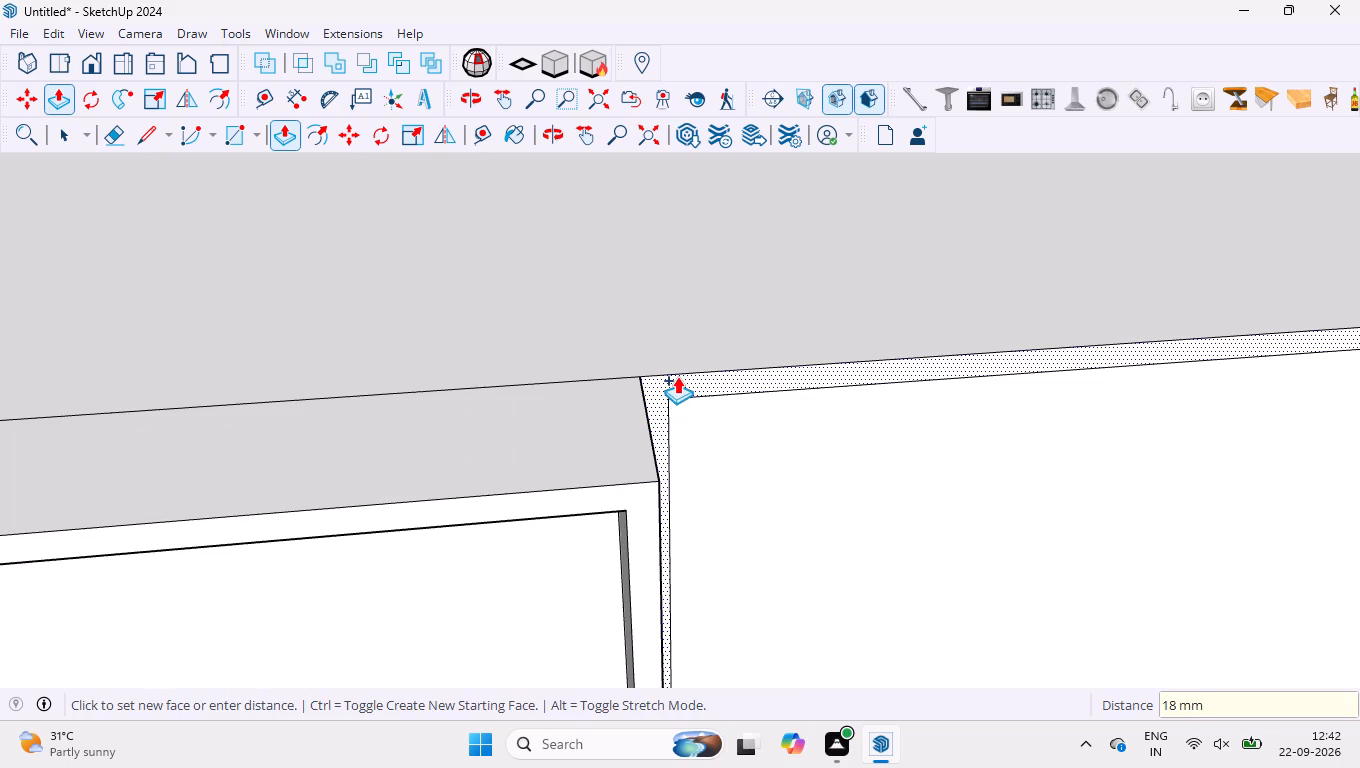
double_click(677, 376)
Push/Pull the border face around the fourth compartment front outward by the same 18 mm.
scroll(511, 382, "down", 11)
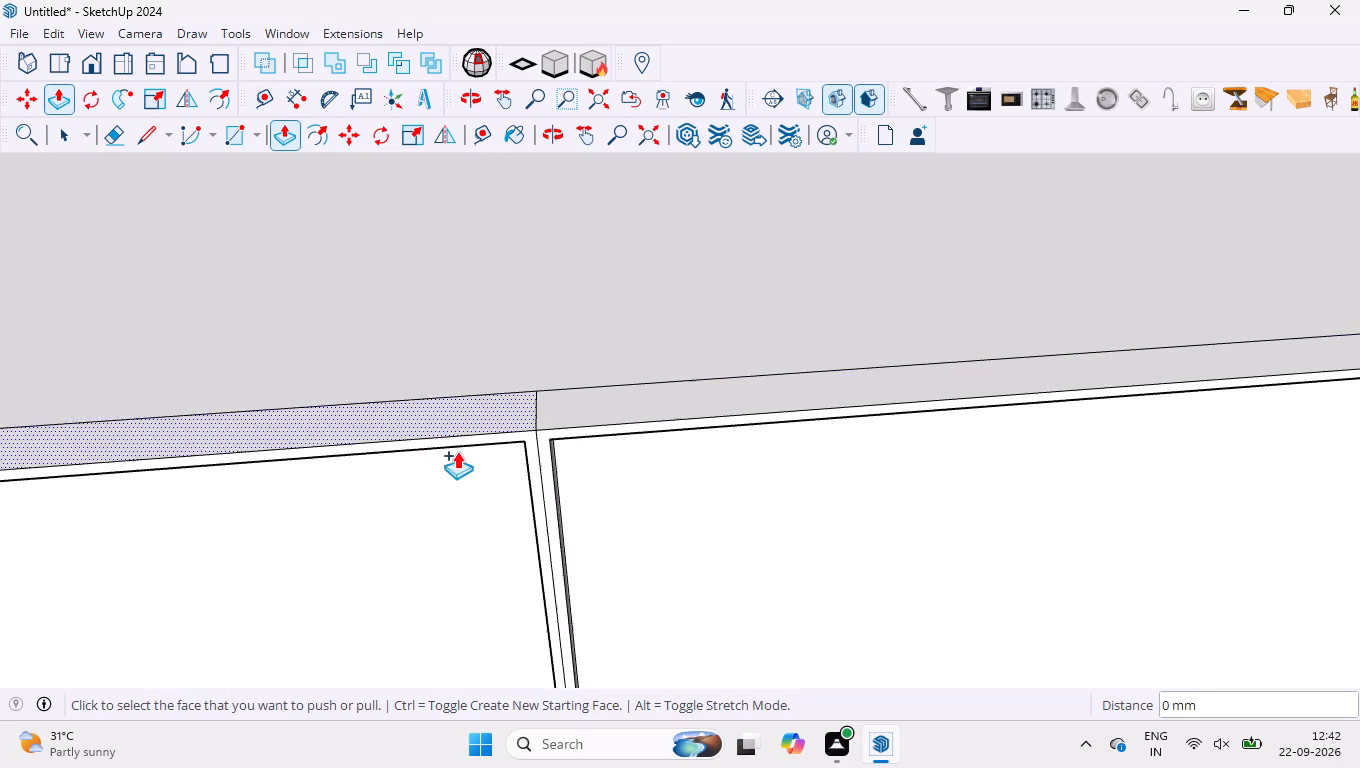
scroll(465, 368, "down", 20)
scroll(465, 368, "down", 2)
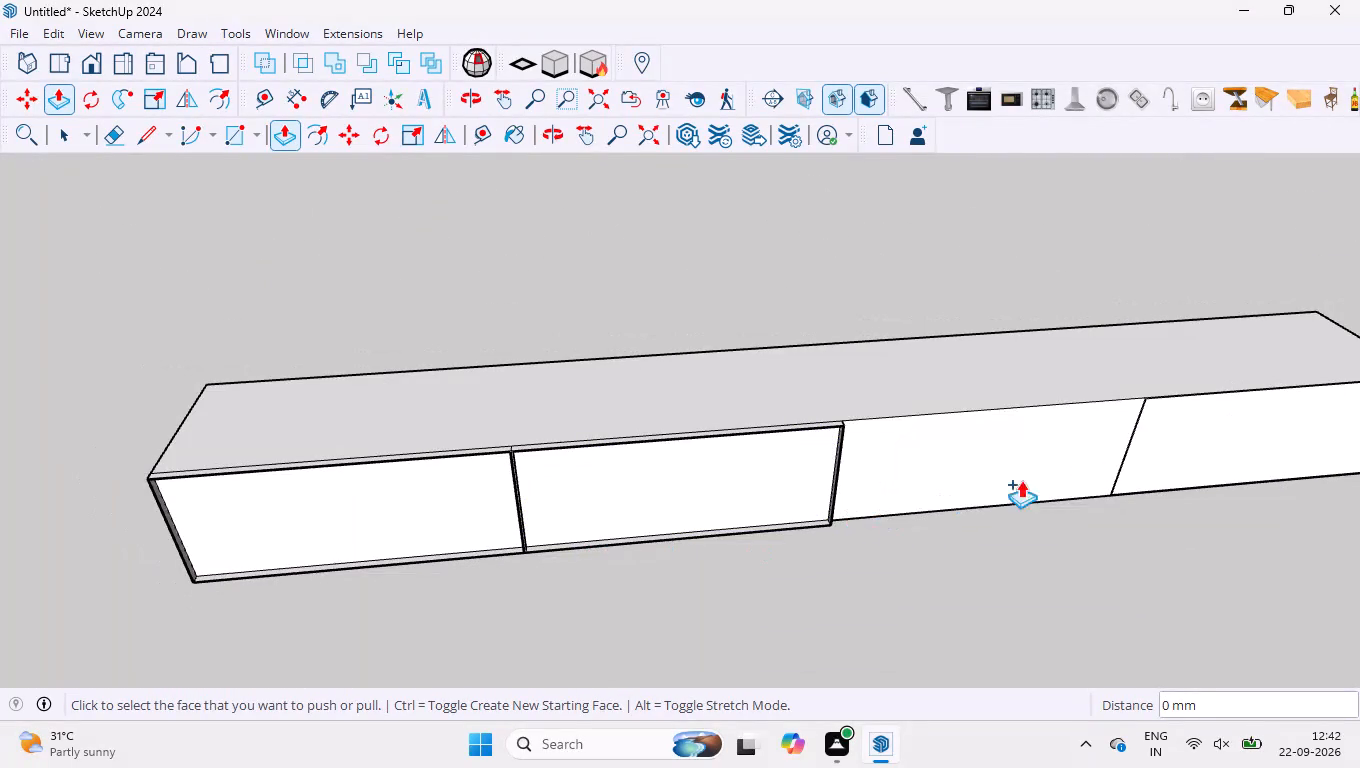
scroll(1197, 401, "up", 20)
scroll(1197, 401, "up", 2)
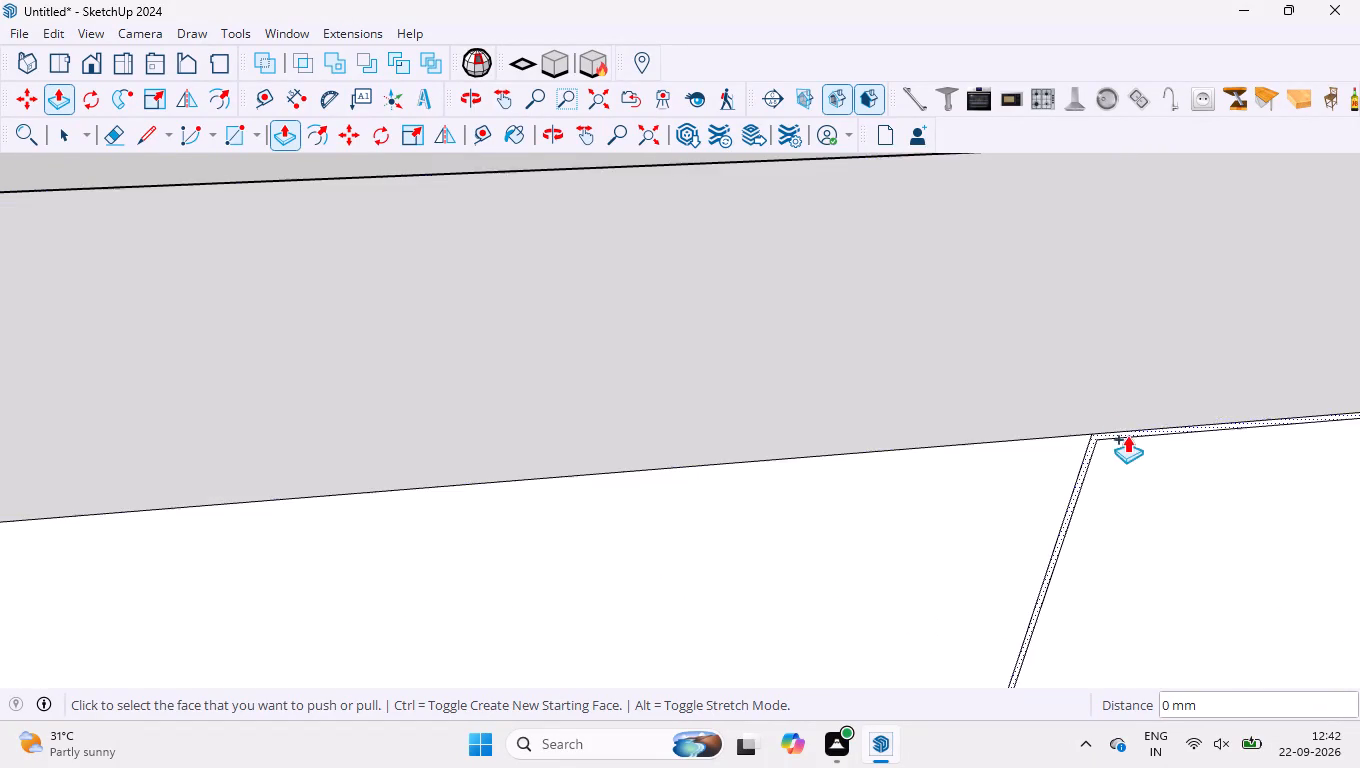
scroll(1127, 435, "up", 16)
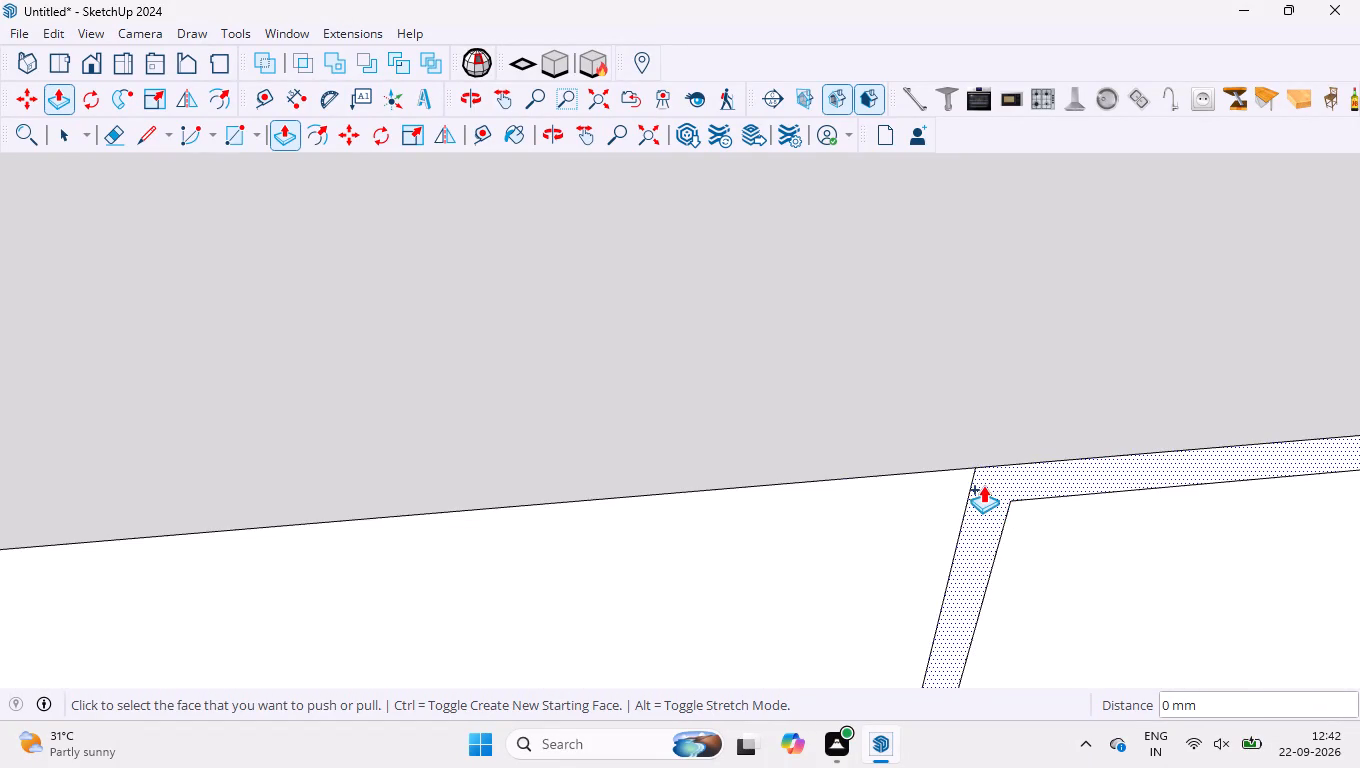
double_click(983, 485)
Offset the third compartment front's outline inward by 18 mm to form a border.
scroll(950, 473, "down", 20)
scroll(950, 473, "down", 1)
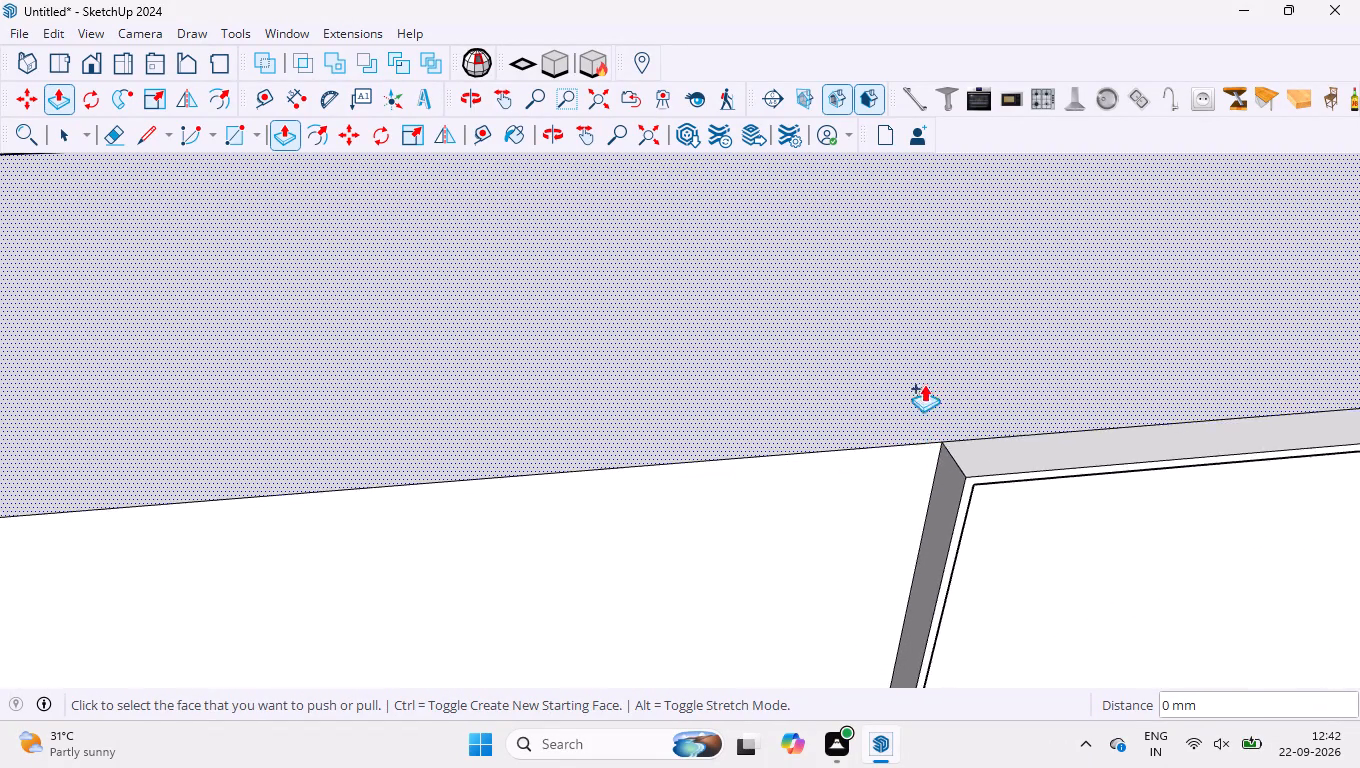
scroll(924, 384, "down", 19)
middle_click_drag(687, 414, 689, 399)
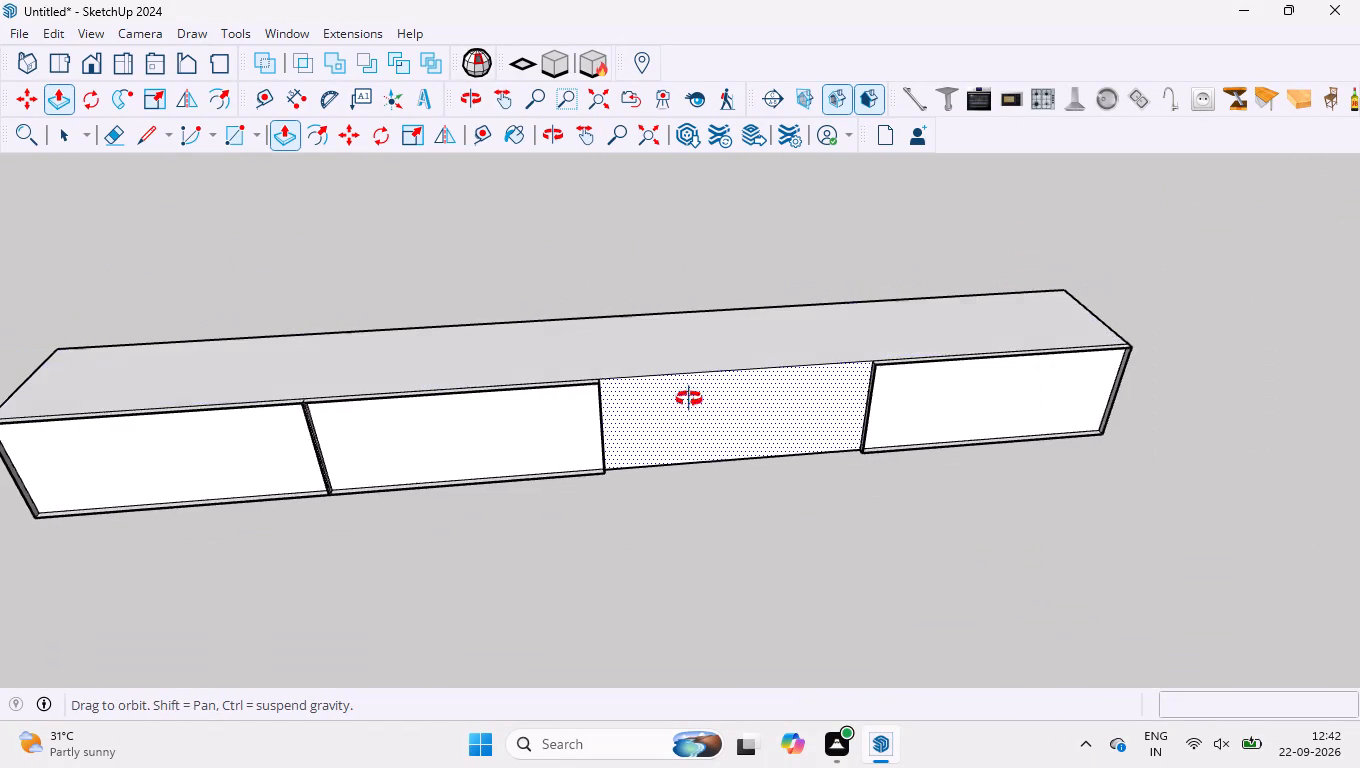
middle_click_drag(689, 399, 677, 345)
key("space")
scroll(703, 412, "up", 9)
left_click(720, 420)
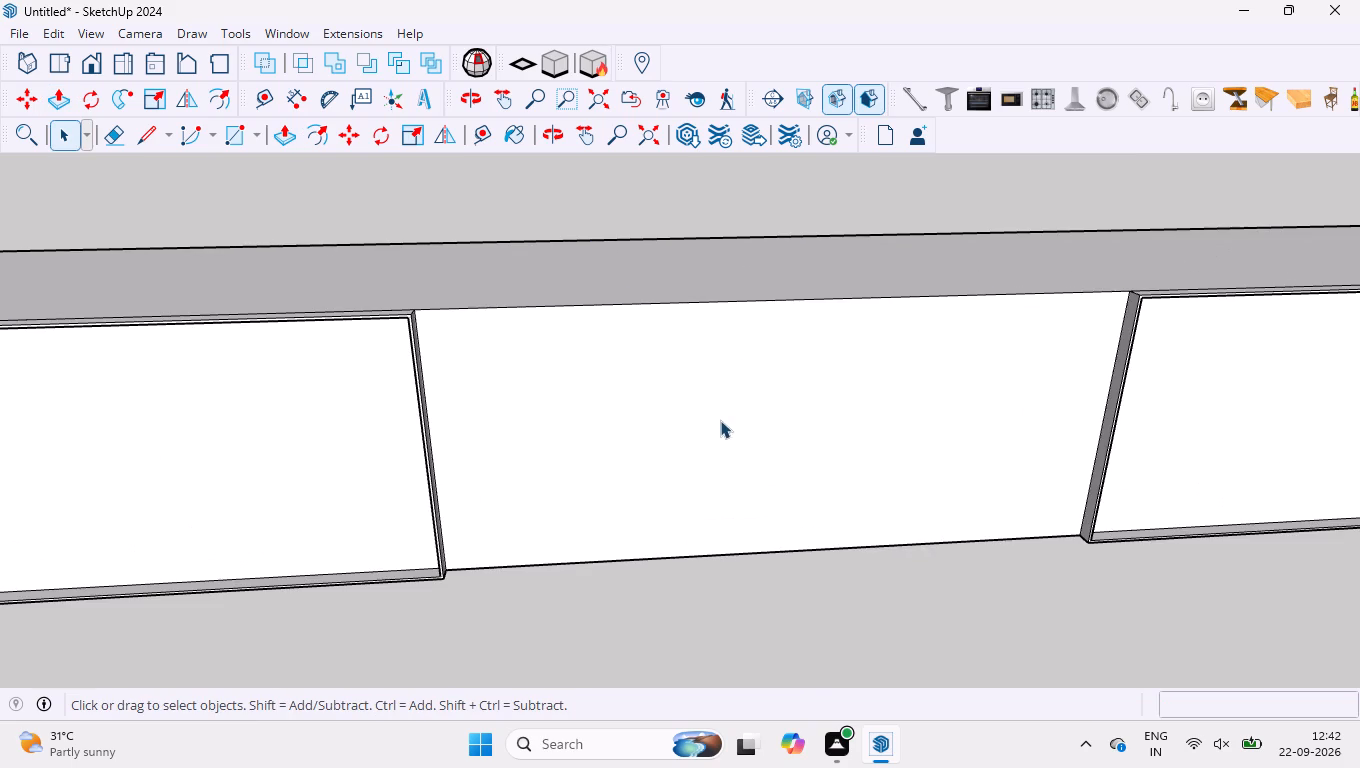
key("f")
left_click(716, 428)
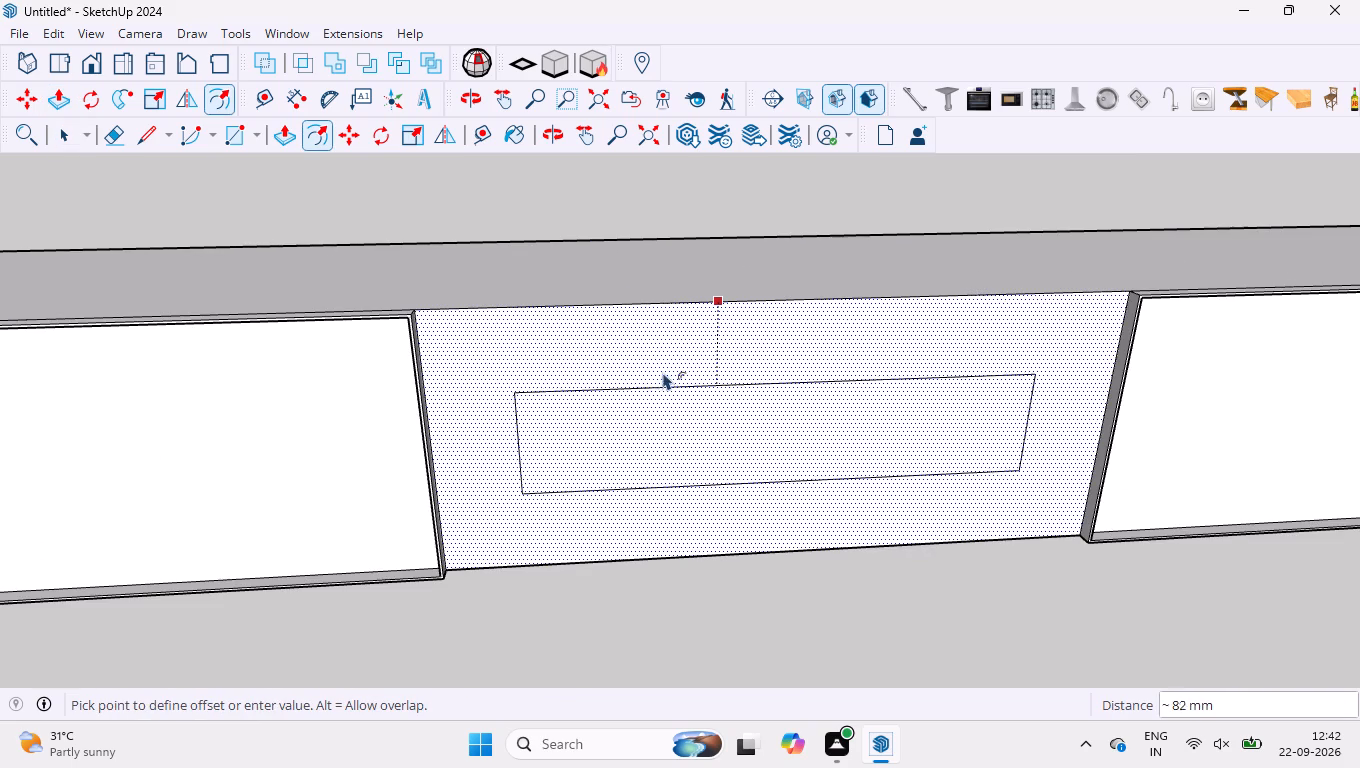
type("18")
key("Return")
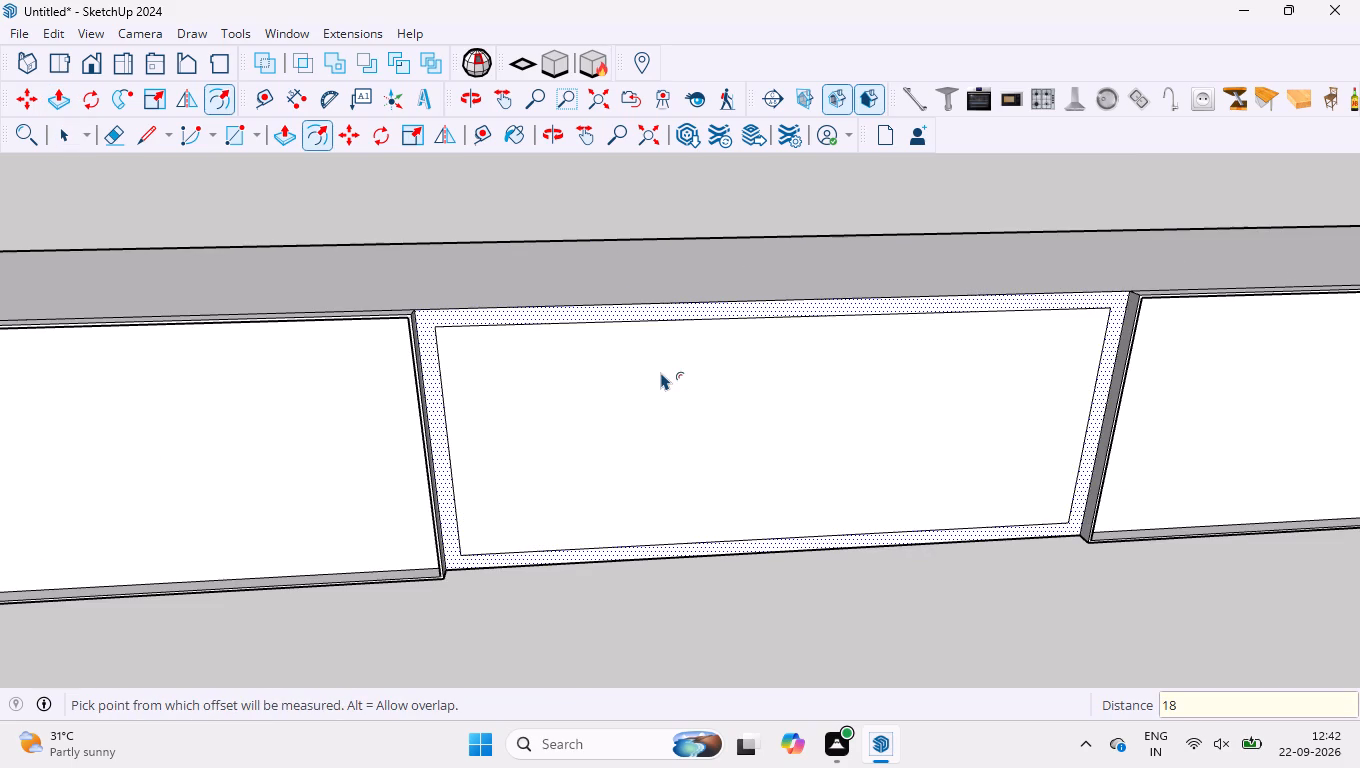
Push/Pull the border face around the third compartment front outward by 18 mm.
scroll(559, 362, "up", 2)
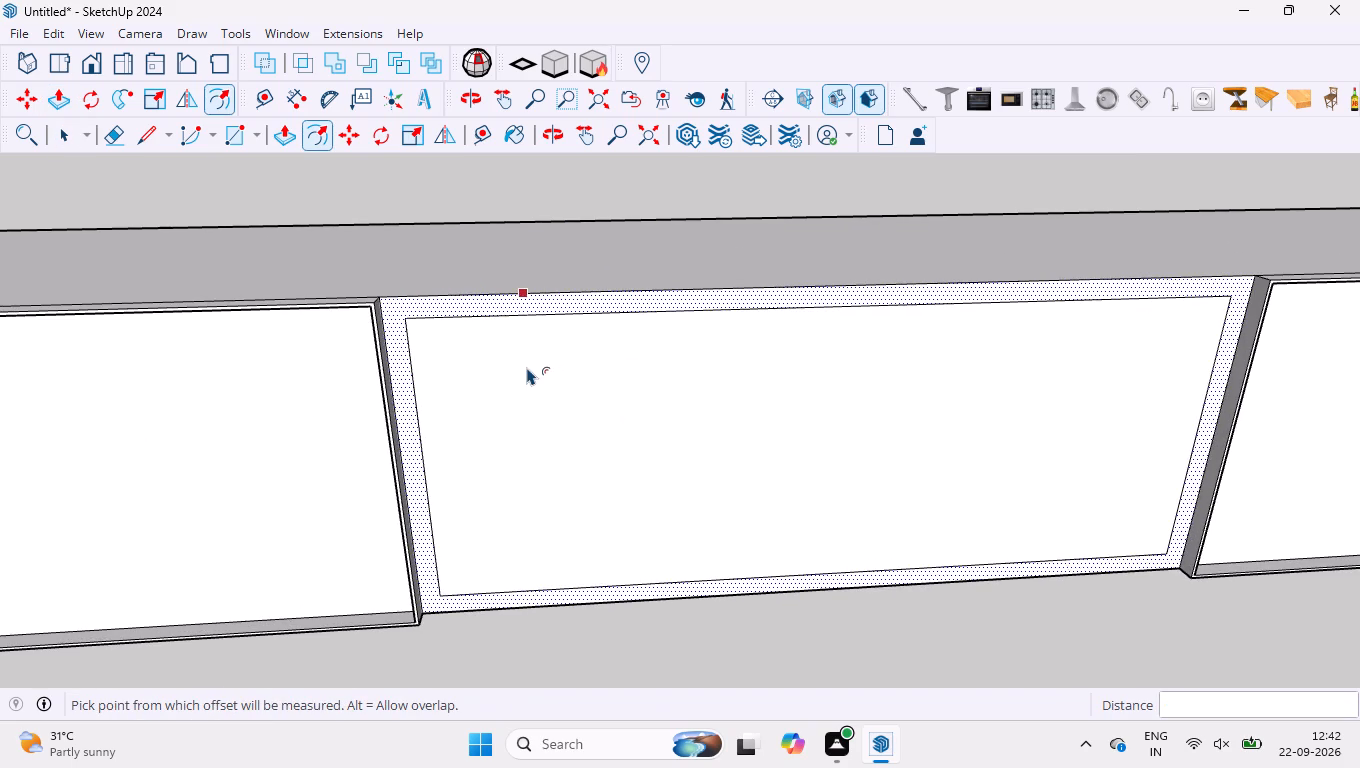
scroll(495, 343, "up", 2)
middle_click_drag(495, 343, 500, 404)
scroll(427, 325, "up", 3)
key("space")
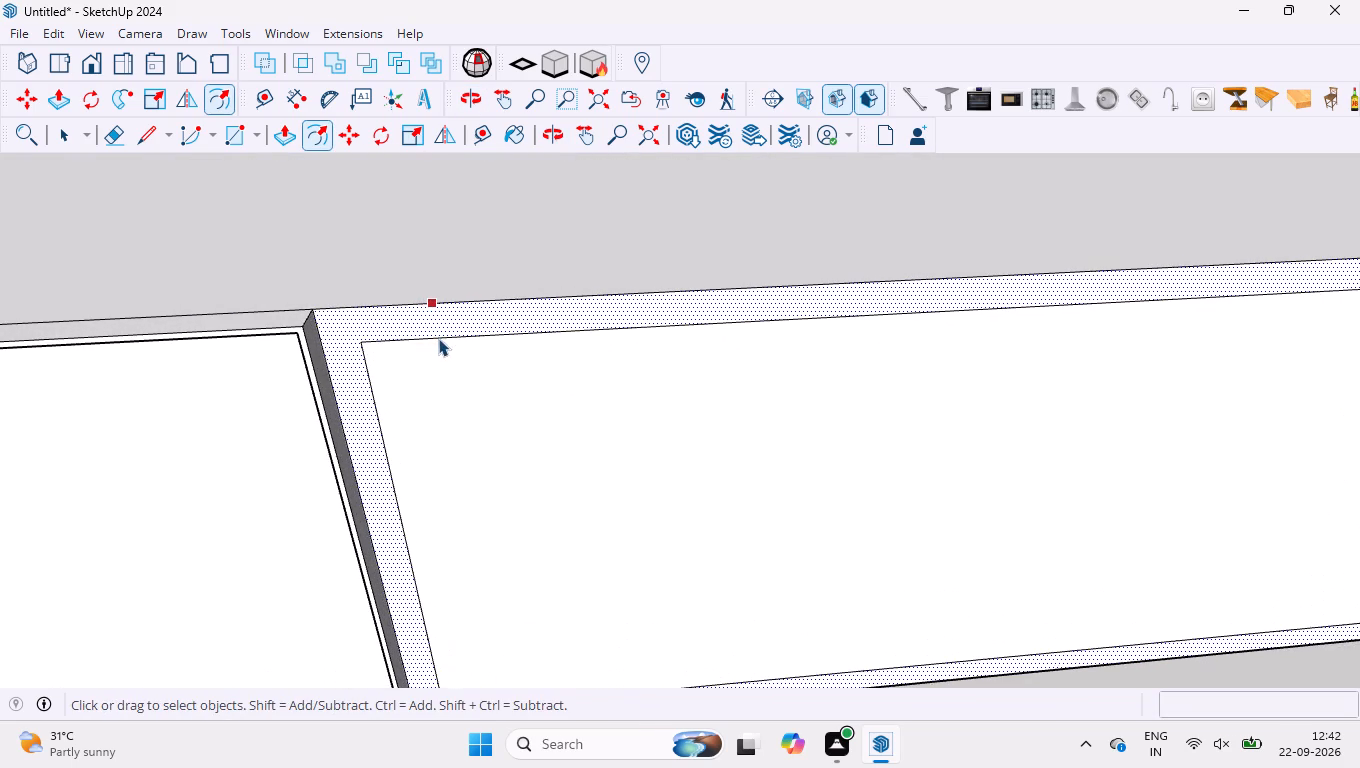
scroll(435, 325, "down", 4)
key("space")
scroll(426, 325, "up", 3)
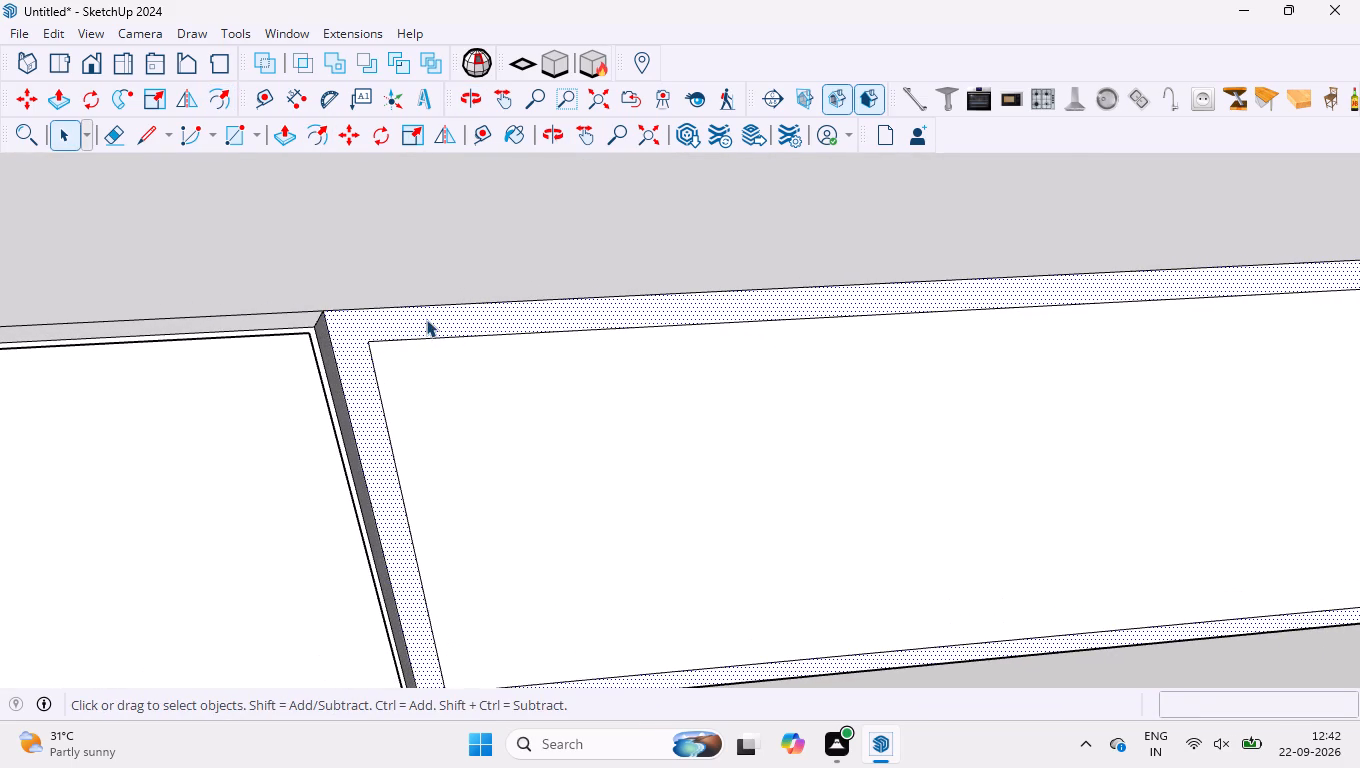
key("p")
left_click(432, 311)
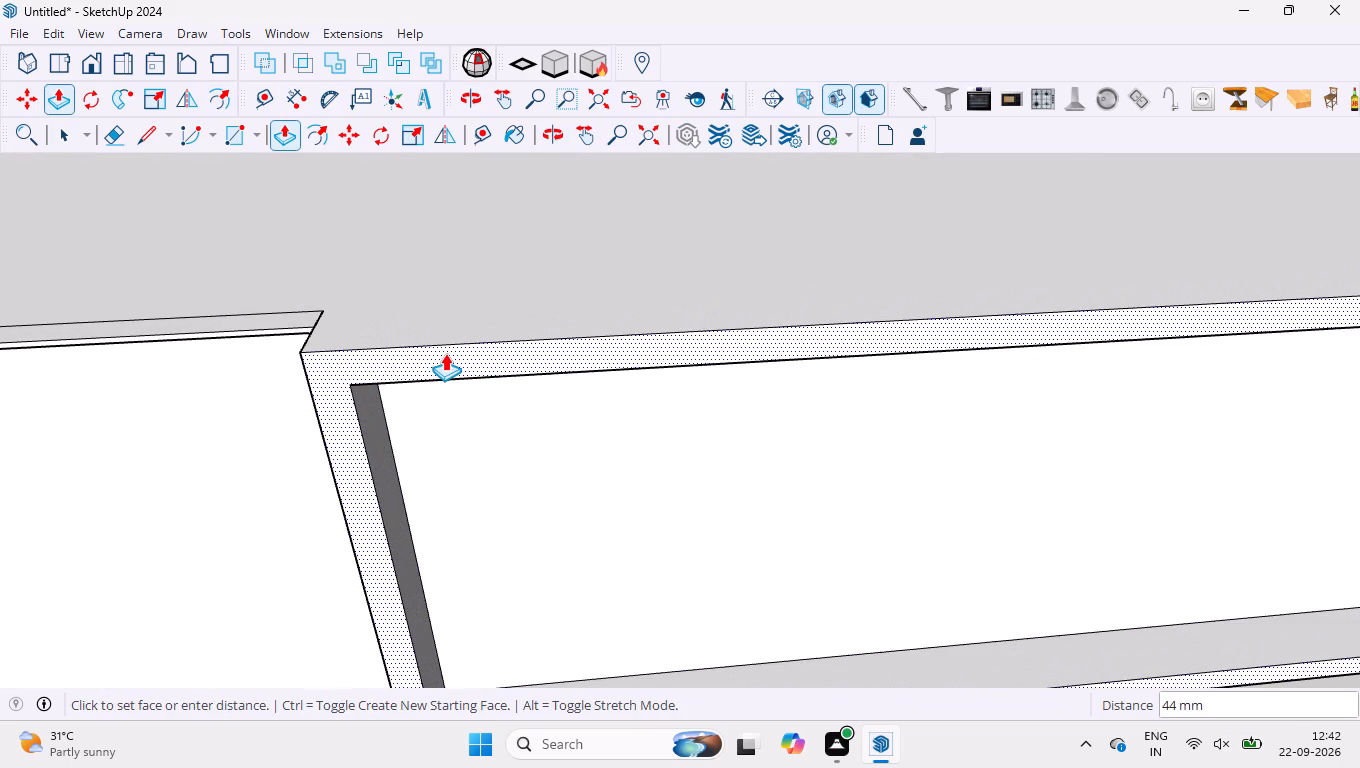
key("1")
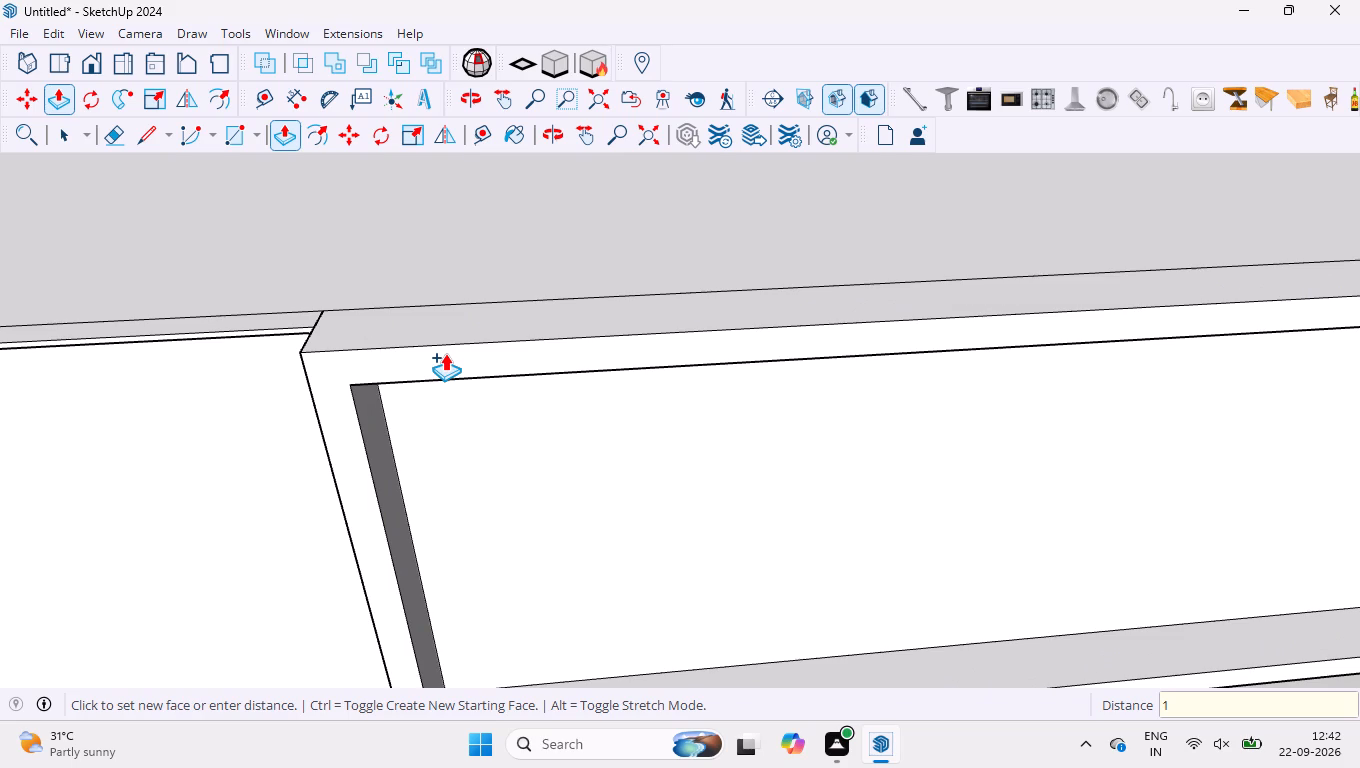
key("8")
key("Return")
key("space")
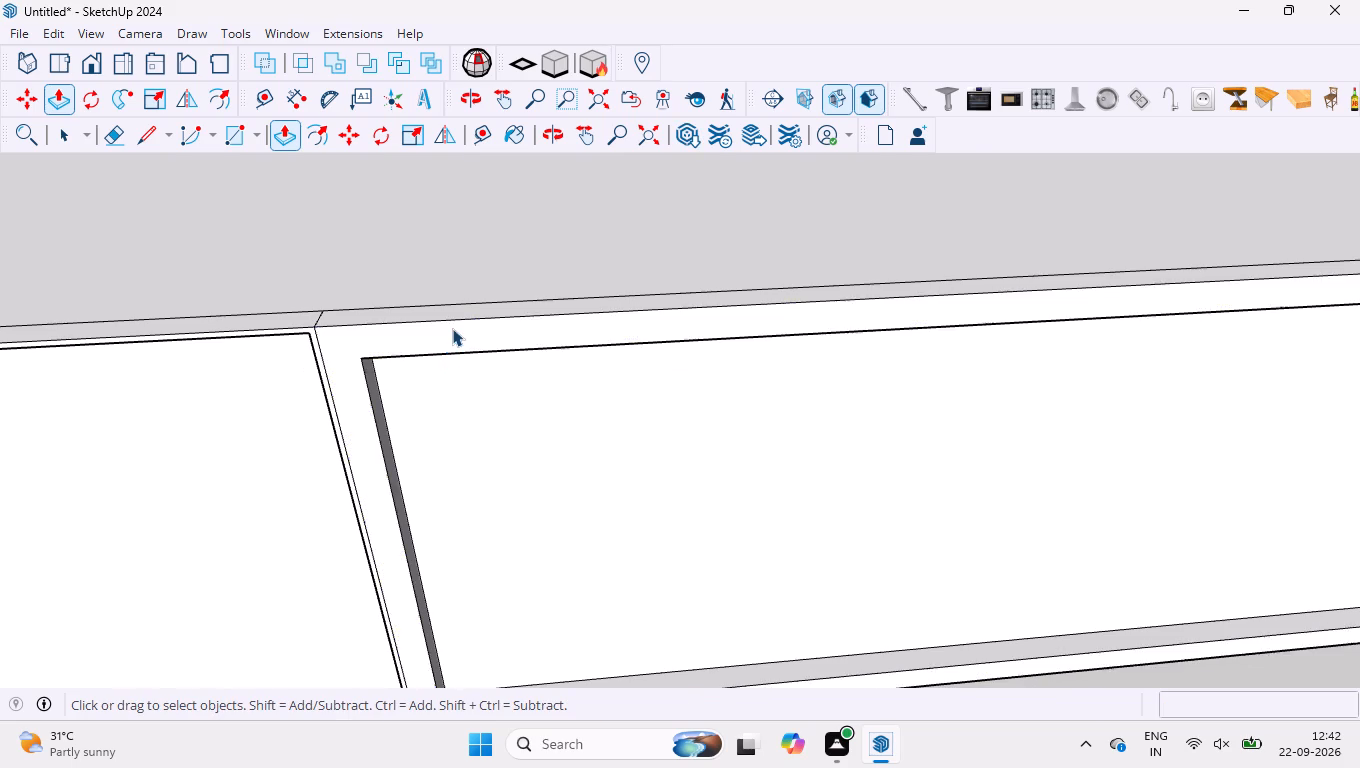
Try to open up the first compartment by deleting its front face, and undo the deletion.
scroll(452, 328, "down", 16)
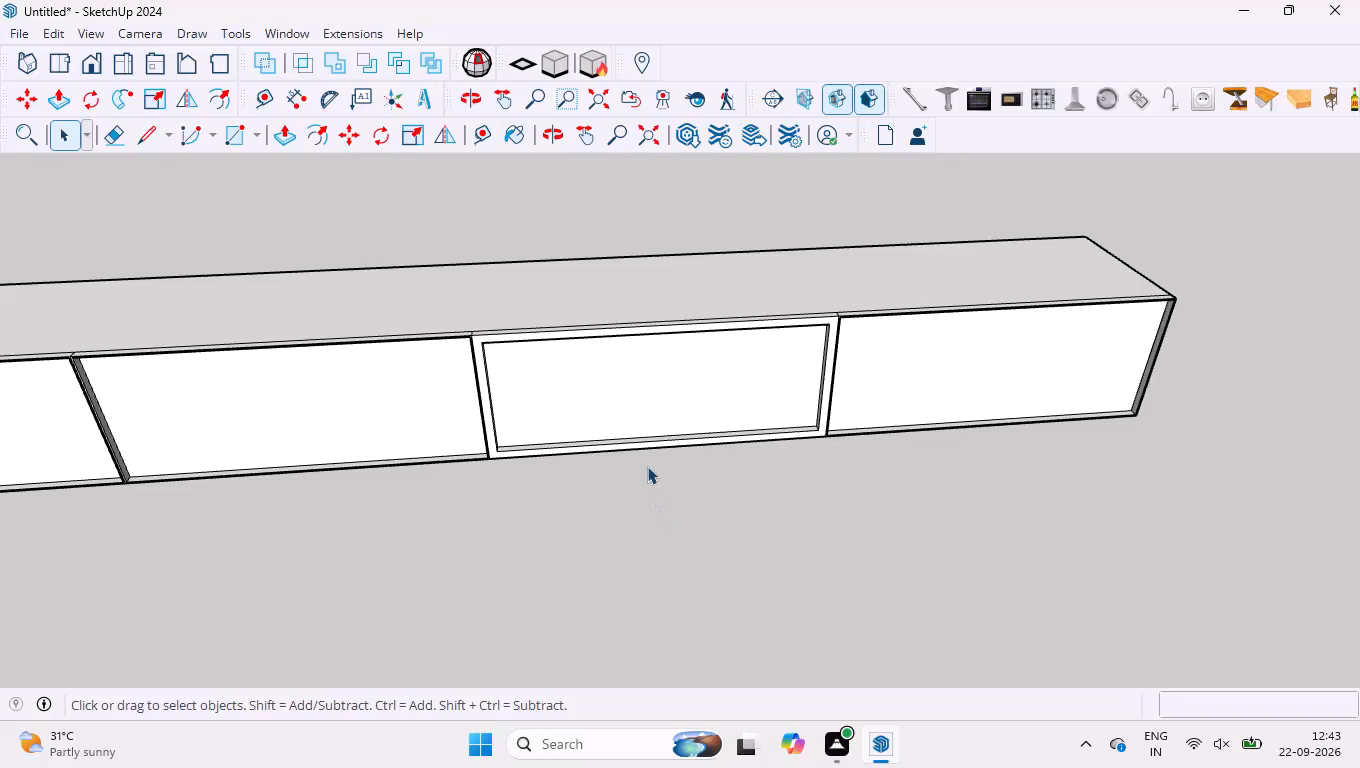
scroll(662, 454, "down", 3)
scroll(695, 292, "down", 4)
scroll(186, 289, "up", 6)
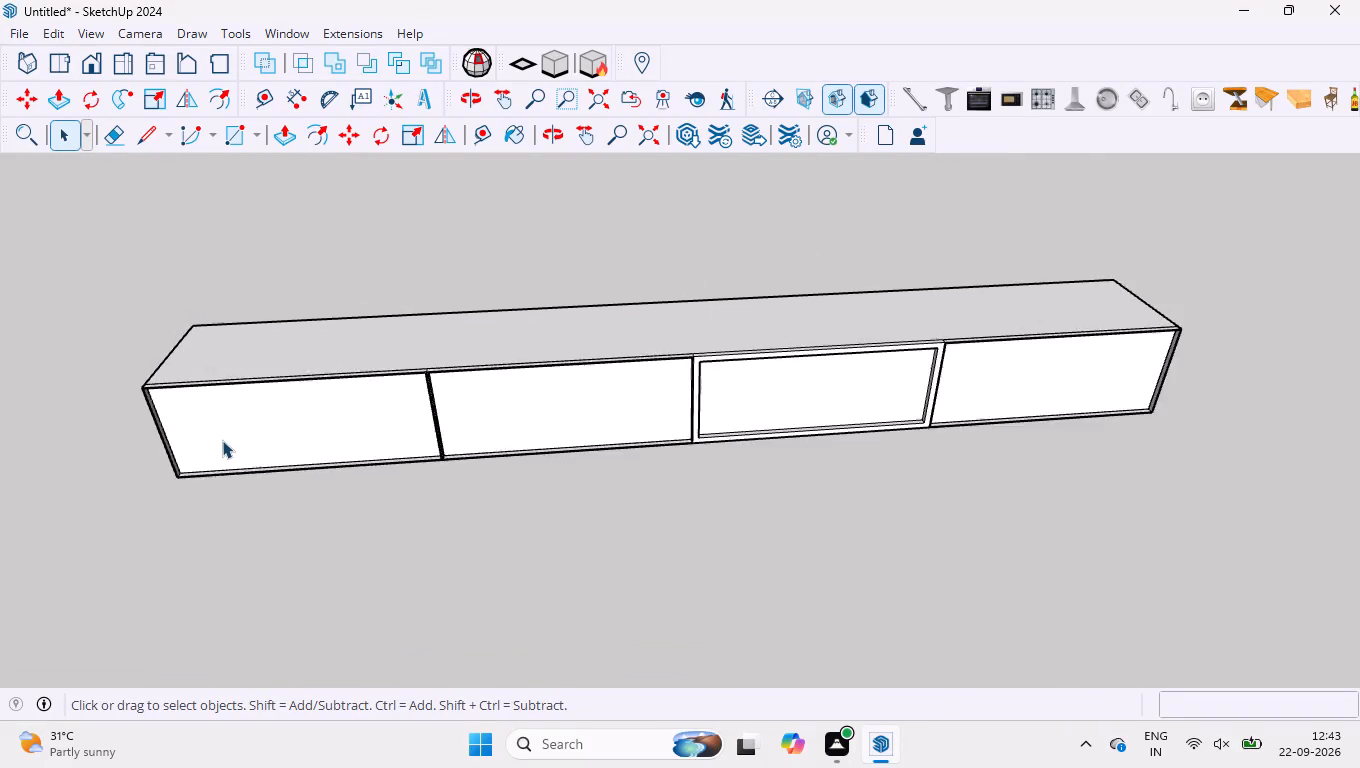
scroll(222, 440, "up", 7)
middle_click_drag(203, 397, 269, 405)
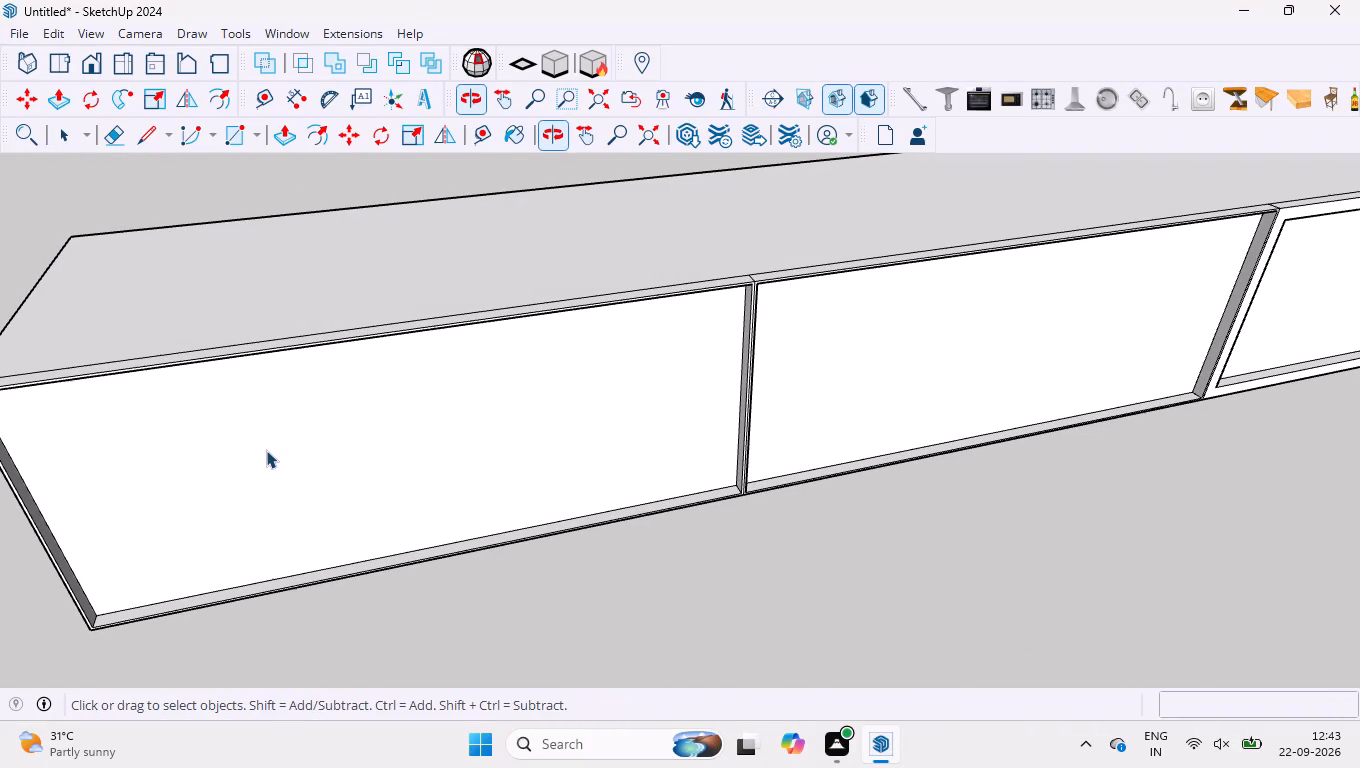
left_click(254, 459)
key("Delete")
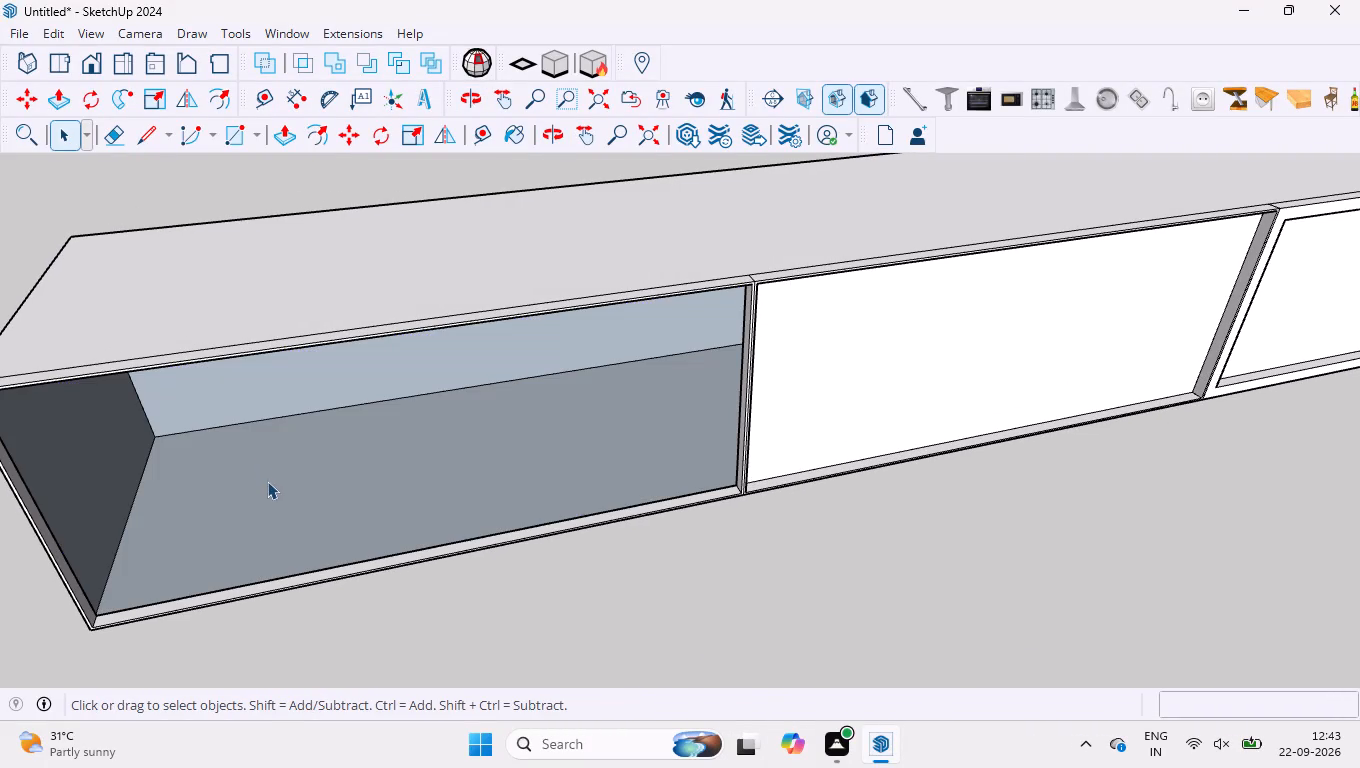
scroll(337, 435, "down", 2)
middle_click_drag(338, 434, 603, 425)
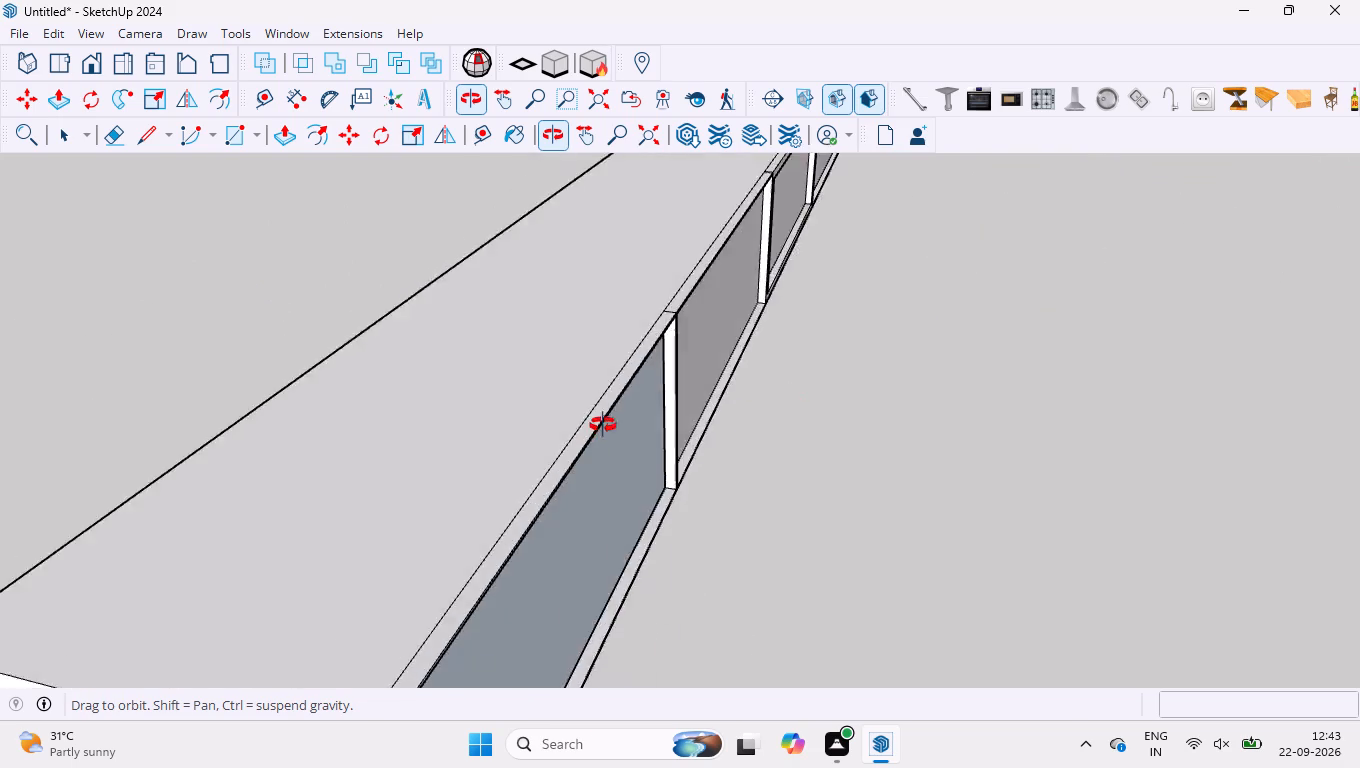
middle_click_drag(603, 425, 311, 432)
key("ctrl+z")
Push/Pull the first compartment's front face inward by 350 mm to hollow it.
scroll(244, 473, "down", 7)
scroll(423, 415, "down", 3)
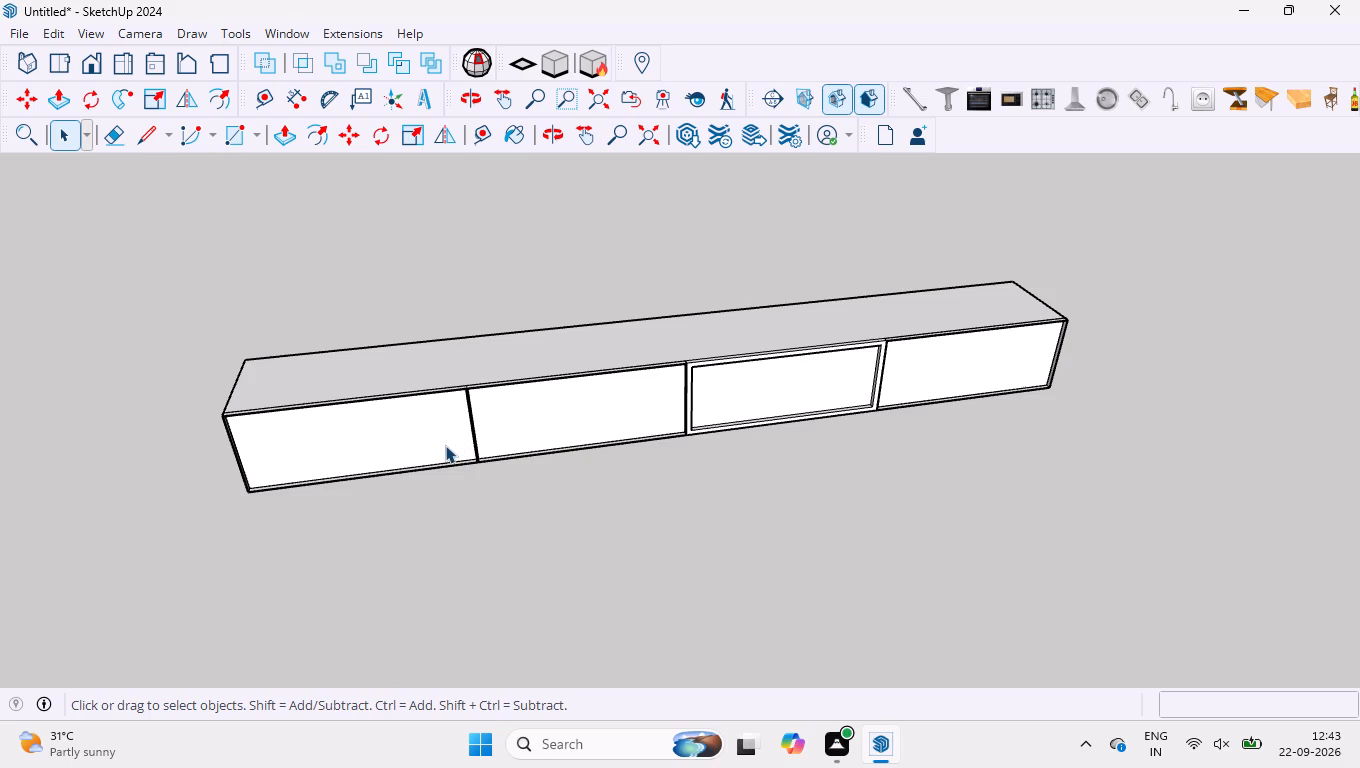
middle_click_drag(394, 438, 400, 409)
left_click(401, 411)
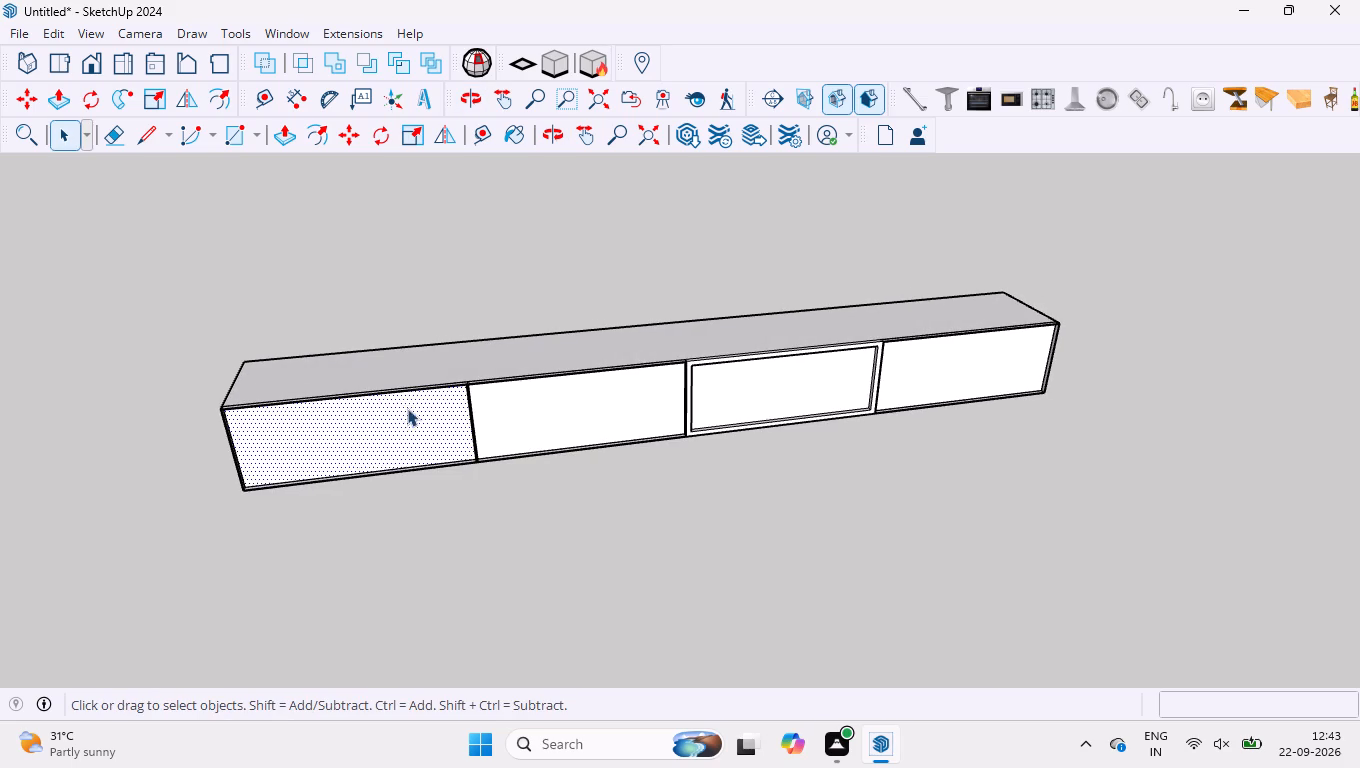
scroll(391, 361, "up", 7)
key("p")
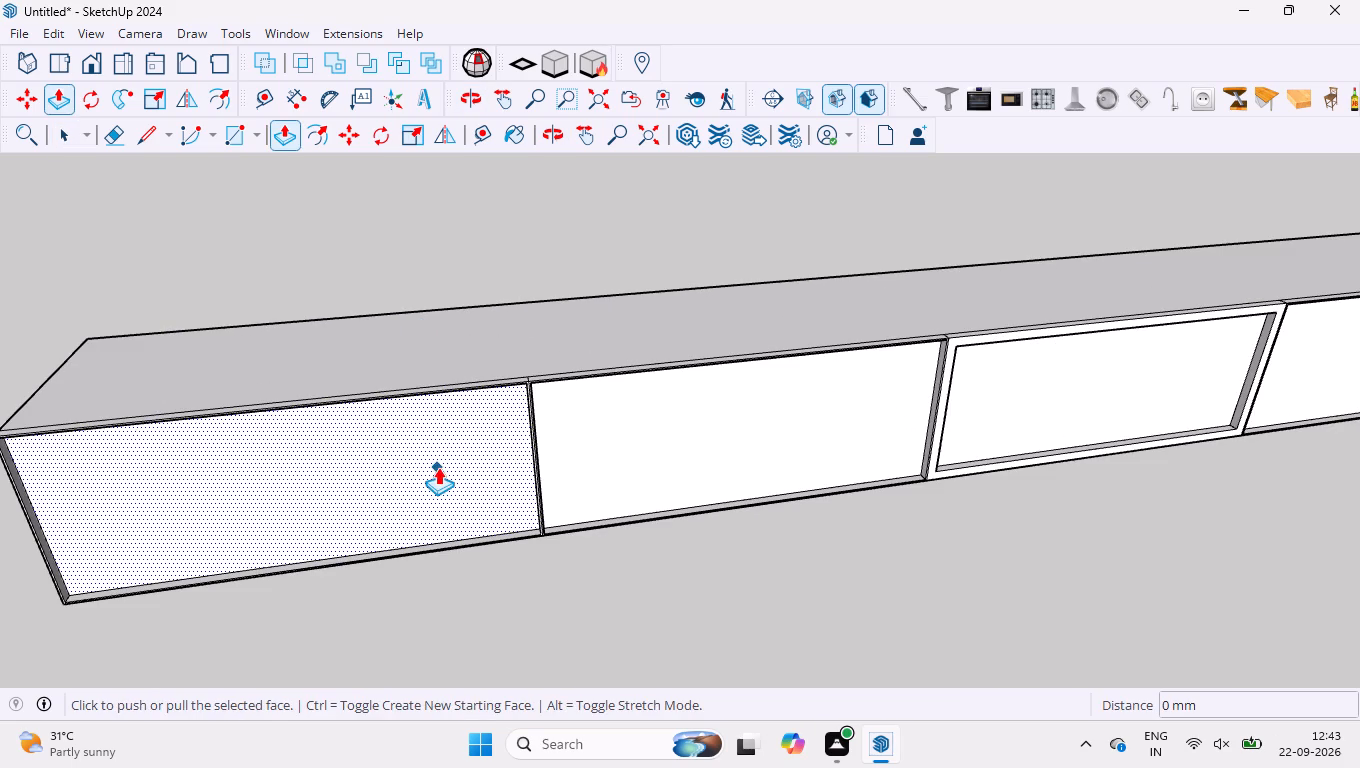
left_click(438, 467)
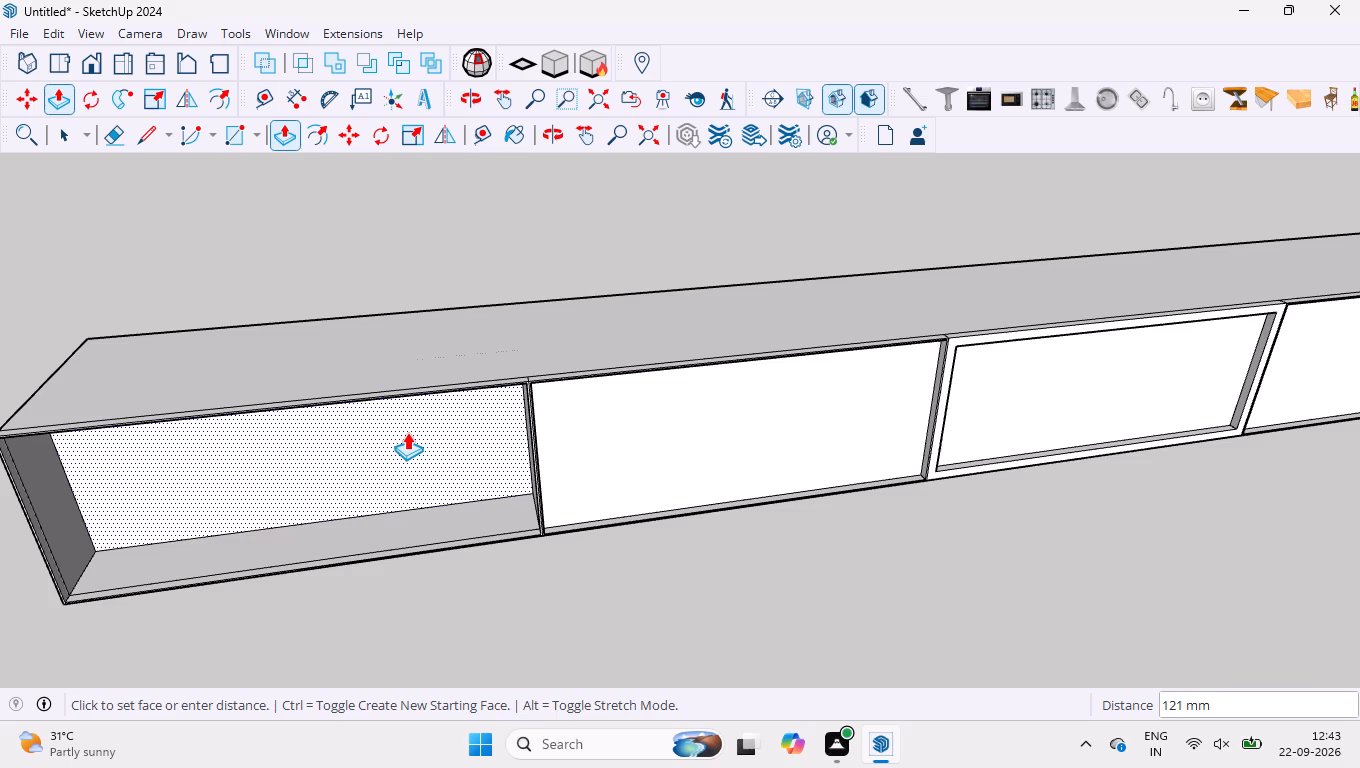
type("350")
key("Return")
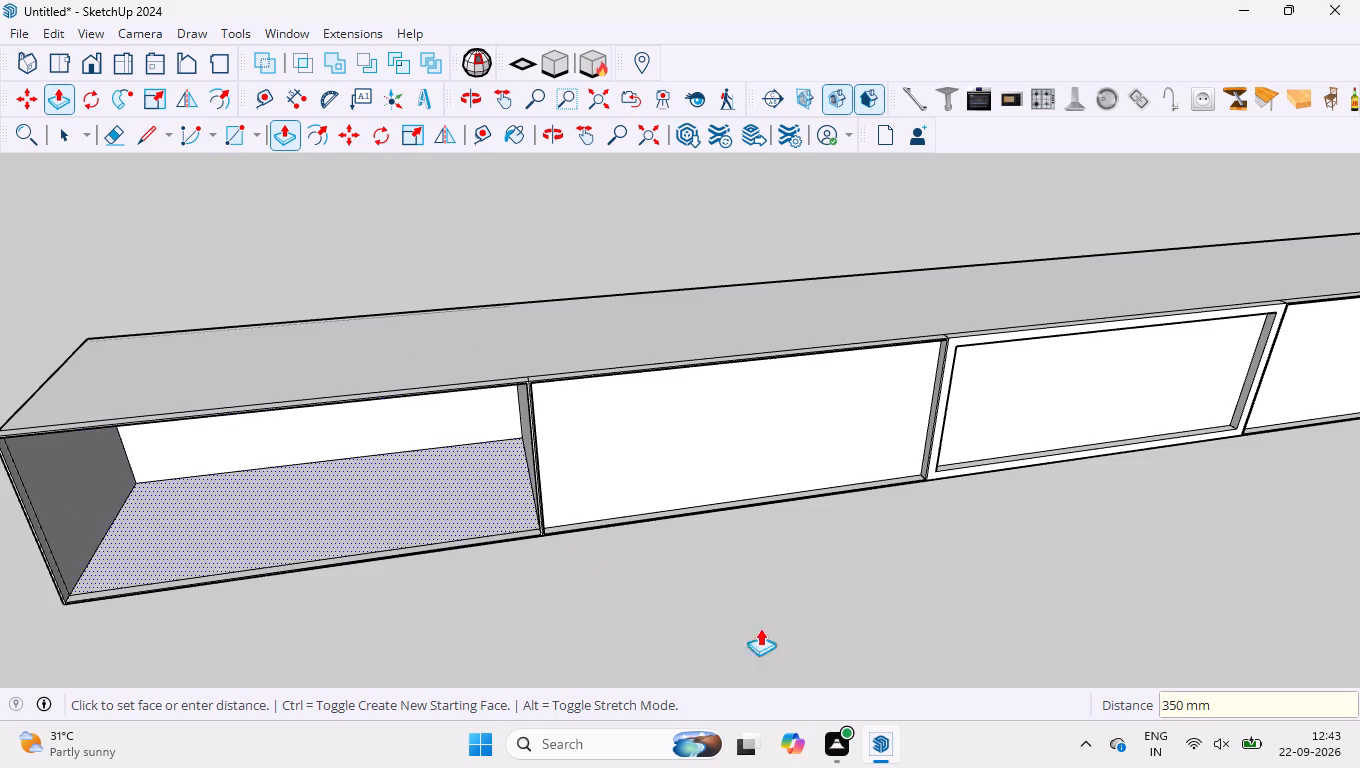
Hollow the second and fourth compartments by repeating the 350 mm inward Push/Pull on their front faces.
double_click(697, 424)
scroll(614, 439, "down", 10)
scroll(939, 408, "up", 2)
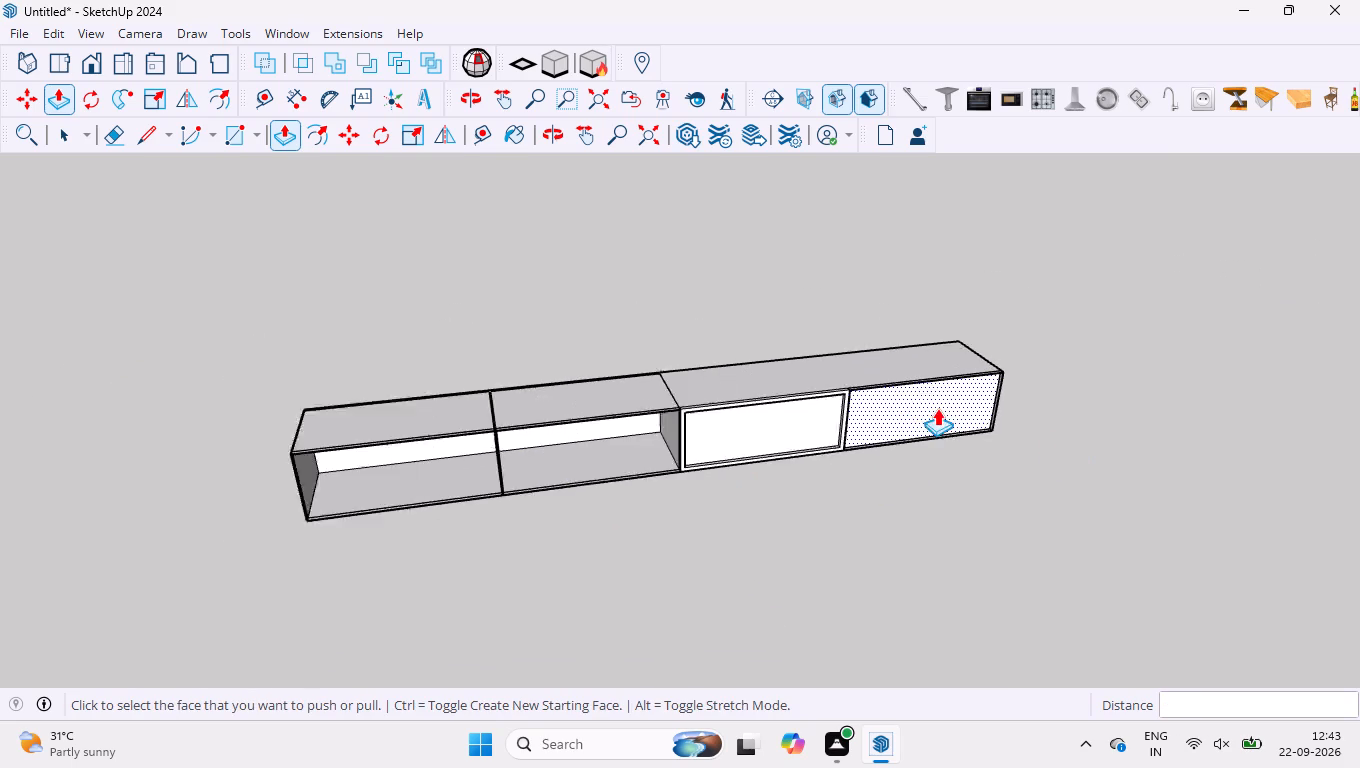
scroll(937, 408, "up", 8)
double_click(948, 422)
scroll(957, 410, "down", 4)
scroll(1050, 427, "down", 4)
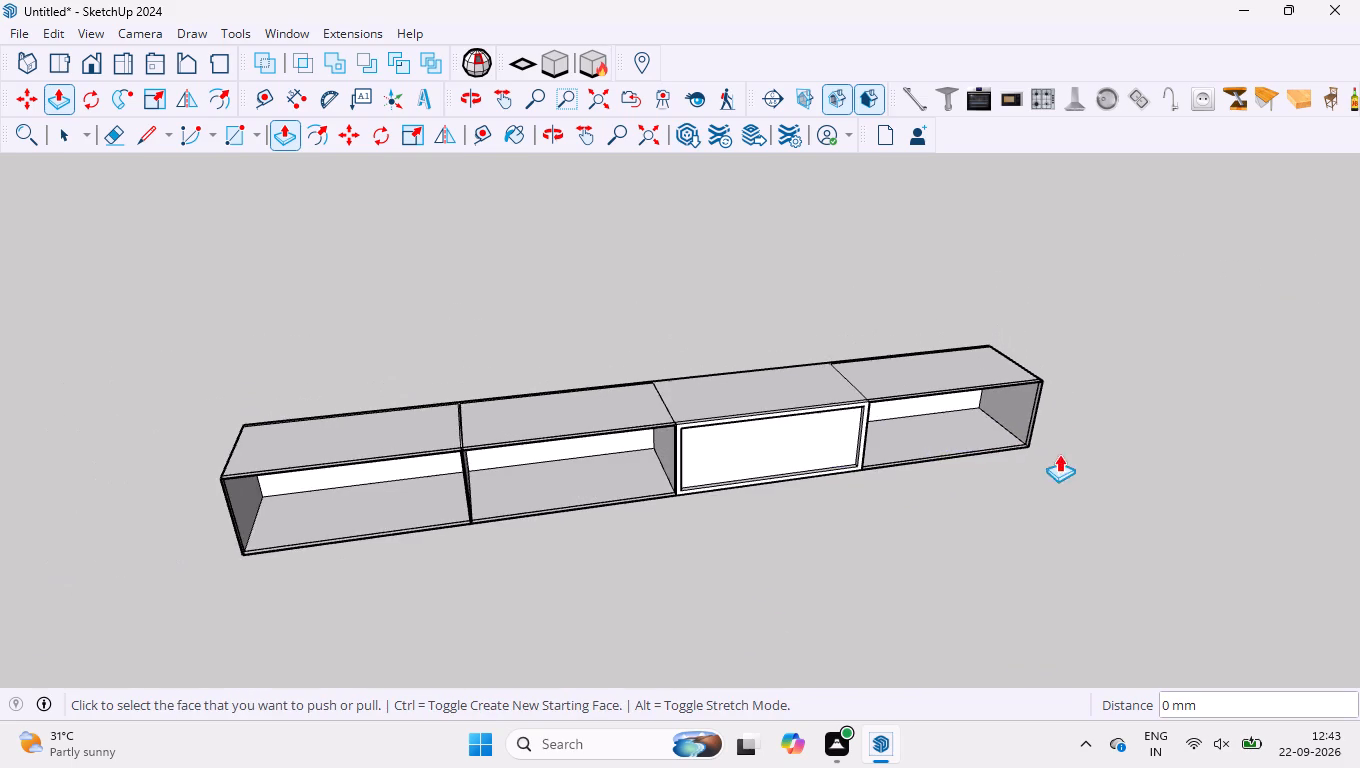
Hollow the third compartment by repeating the 350 mm inward Push/Pull on the face inside its border.
middle_click_drag(971, 454, 975, 642)
key("space")
scroll(838, 450, "down", 5)
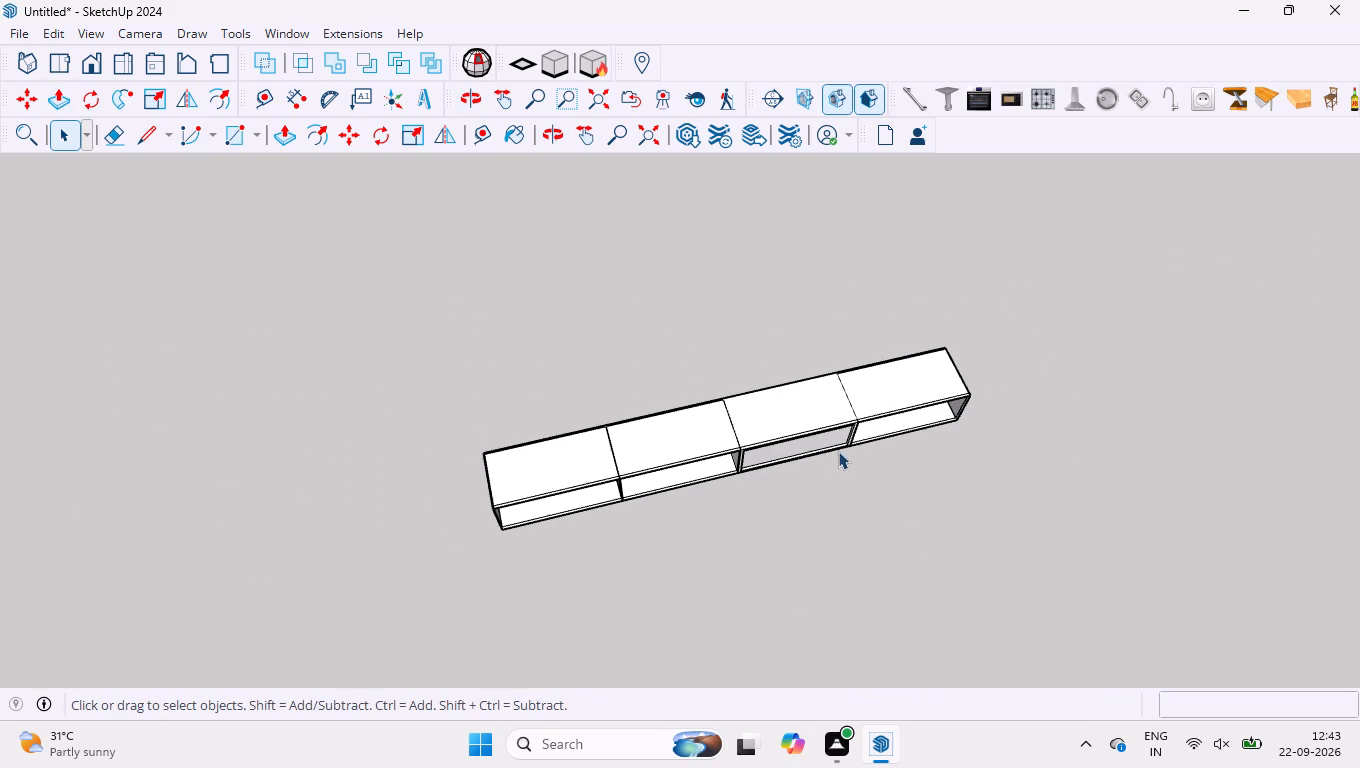
middle_click_drag(815, 468, 782, 254)
scroll(802, 455, "up", 12)
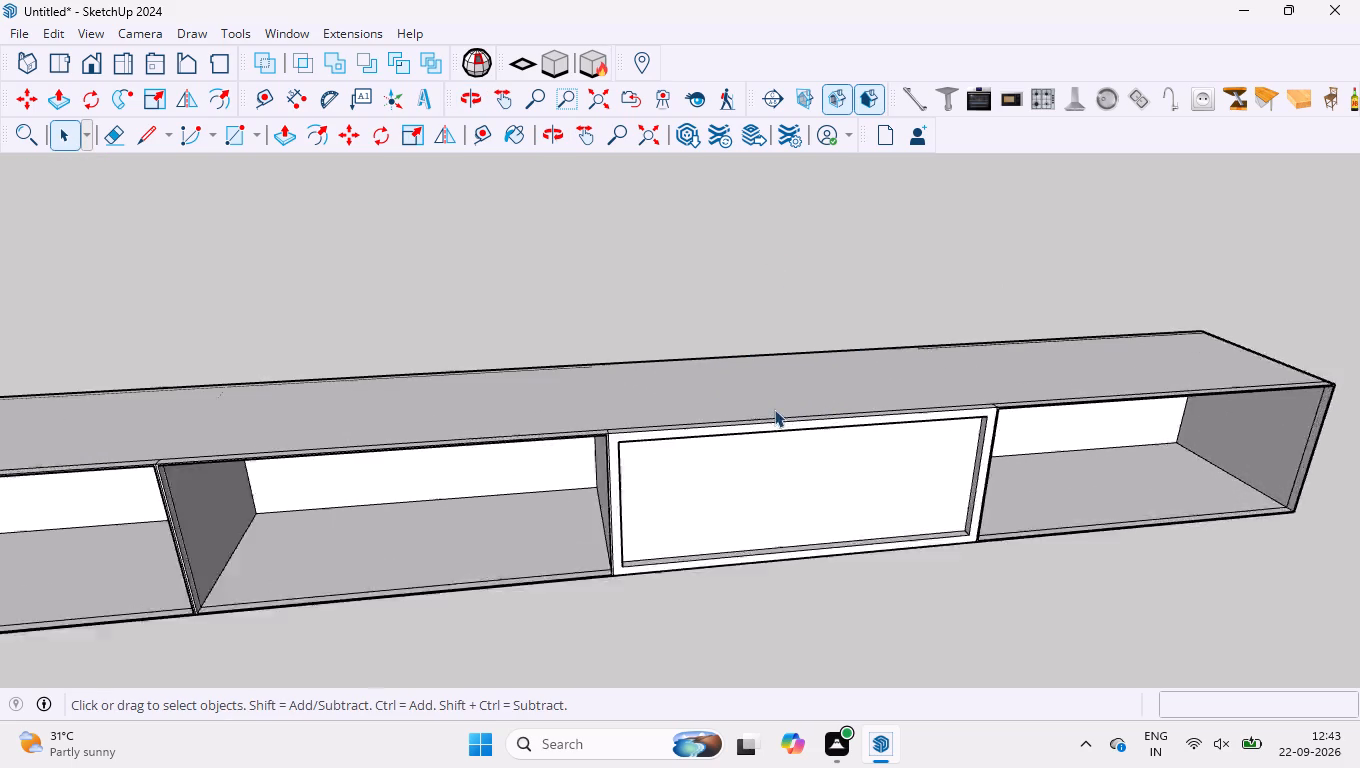
scroll(774, 409, "up", 1)
key("p")
double_click(796, 488)
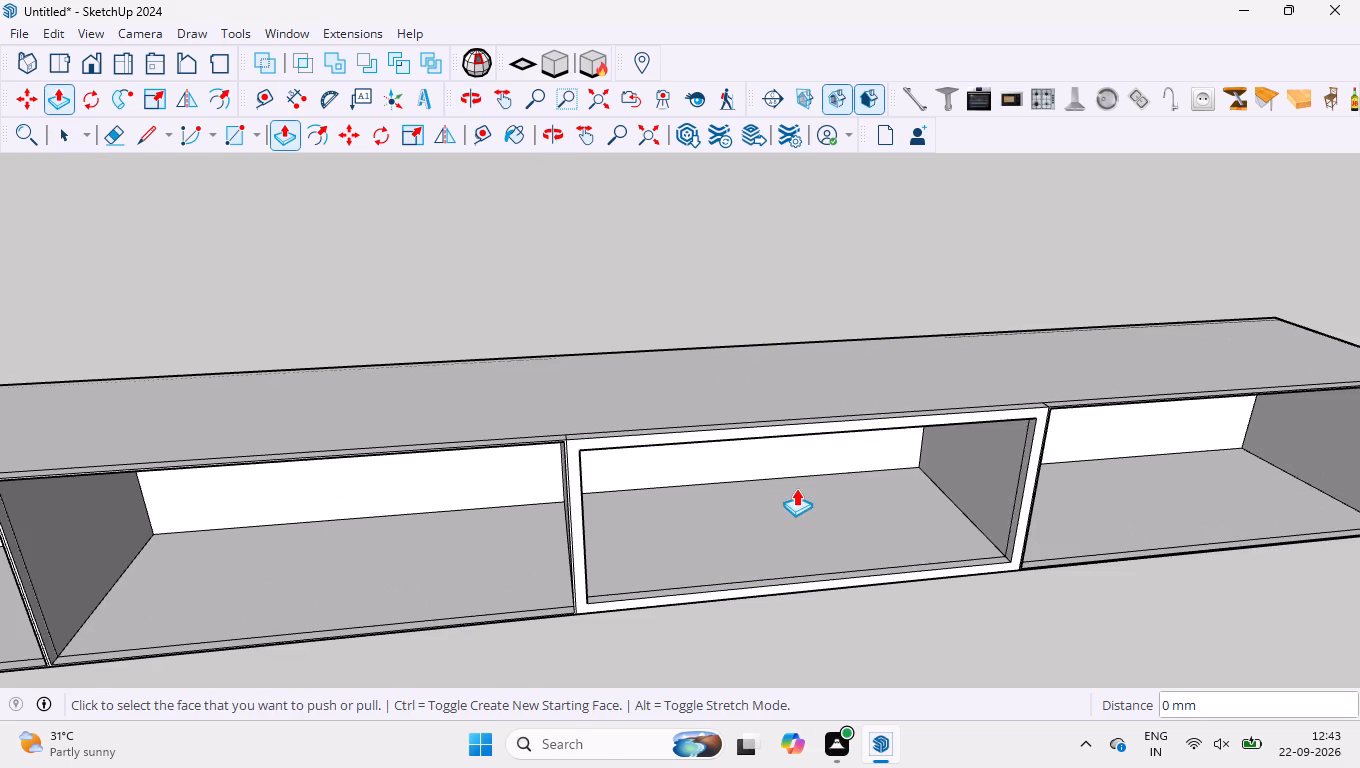
scroll(794, 490, "down", 8)
scroll(861, 512, "up", 10)
Draw a 714 x 264 mm rectangle across the third opening between opposite inner corners, midway through the frame's depth.
key("space")
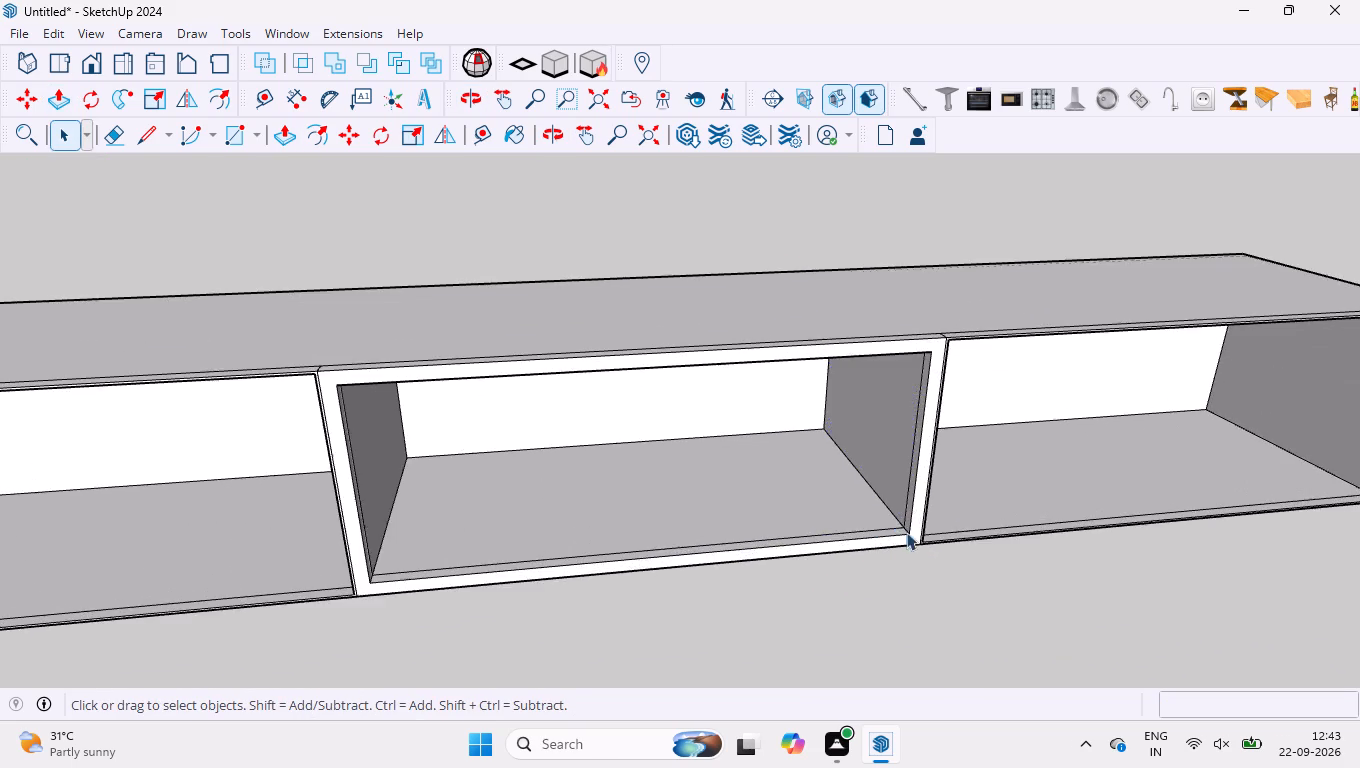
scroll(906, 530, "up", 15)
scroll(890, 517, "down", 3)
key("r")
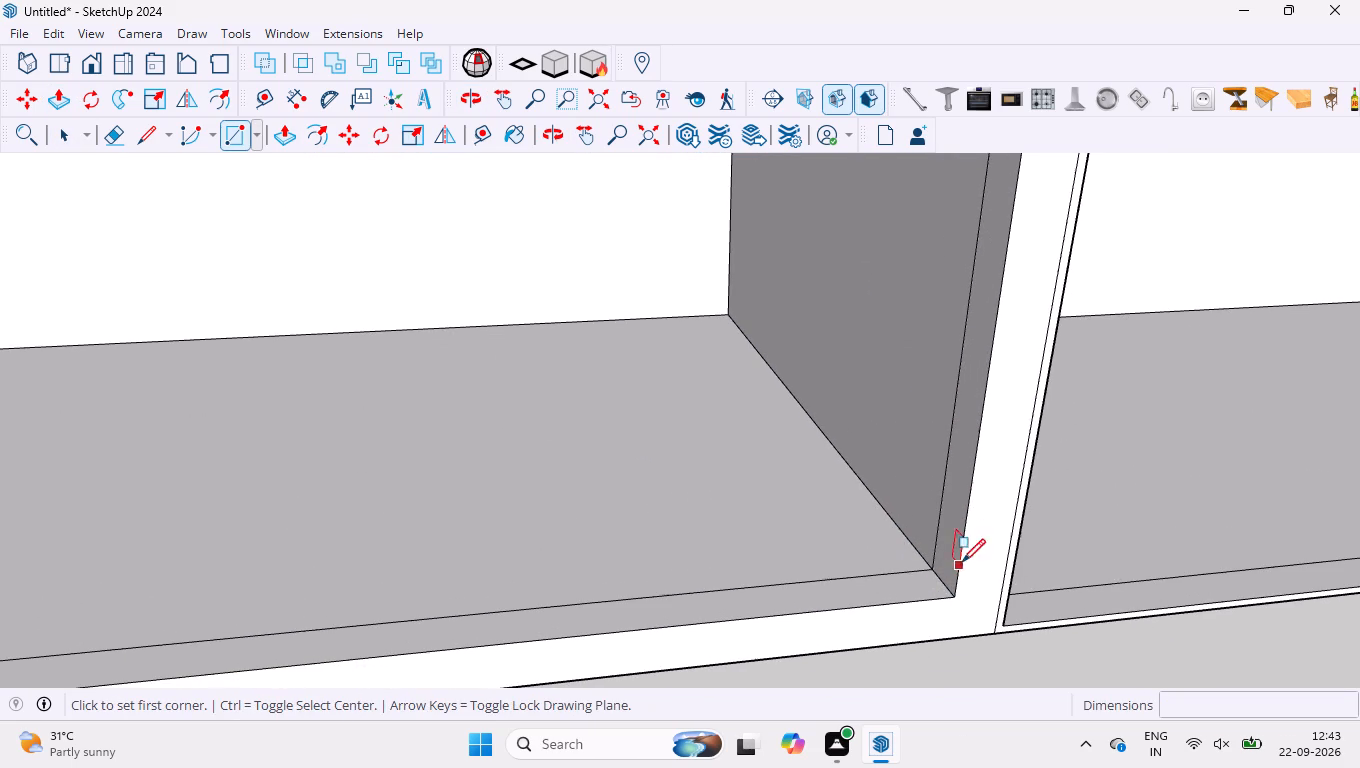
left_click(946, 579)
scroll(773, 475, "down", 12)
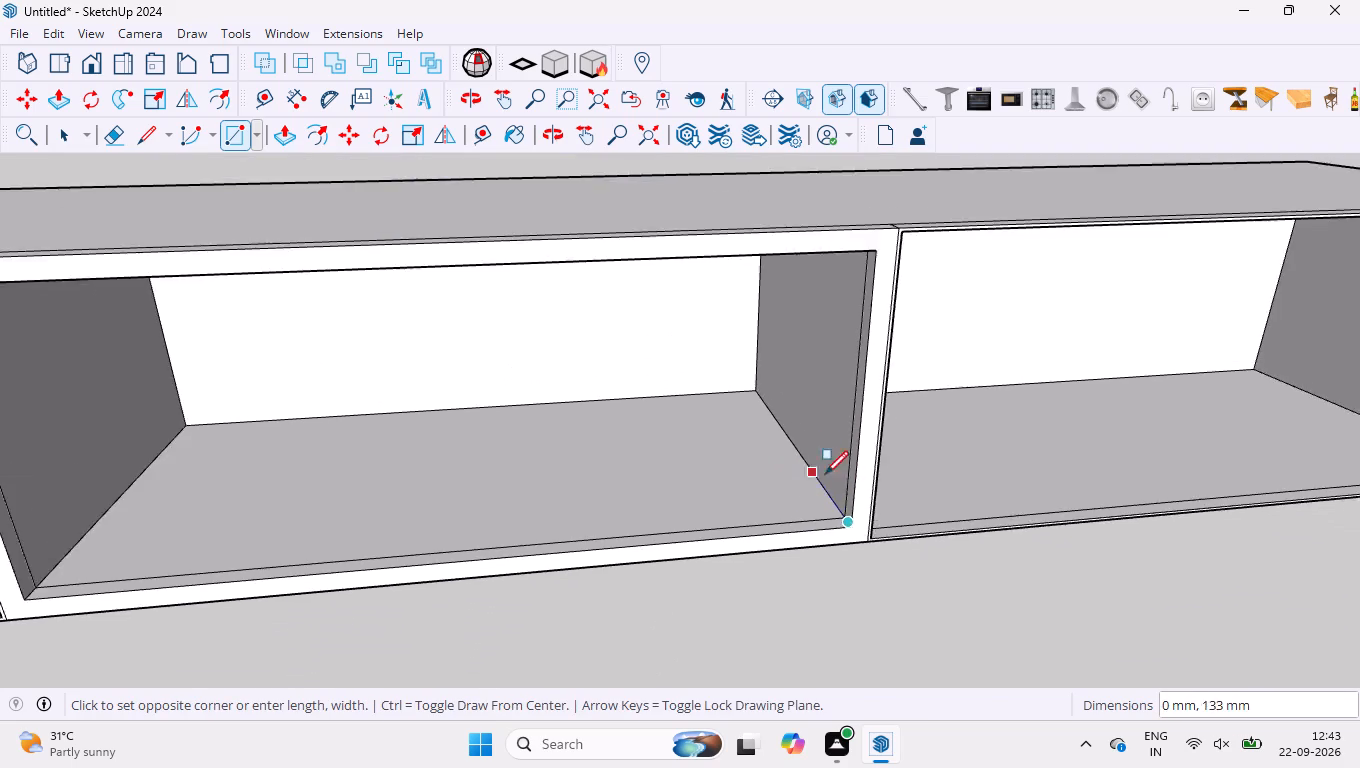
scroll(825, 474, "down", 3)
middle_click_drag(778, 451, 633, 331)
scroll(352, 370, "up", 4)
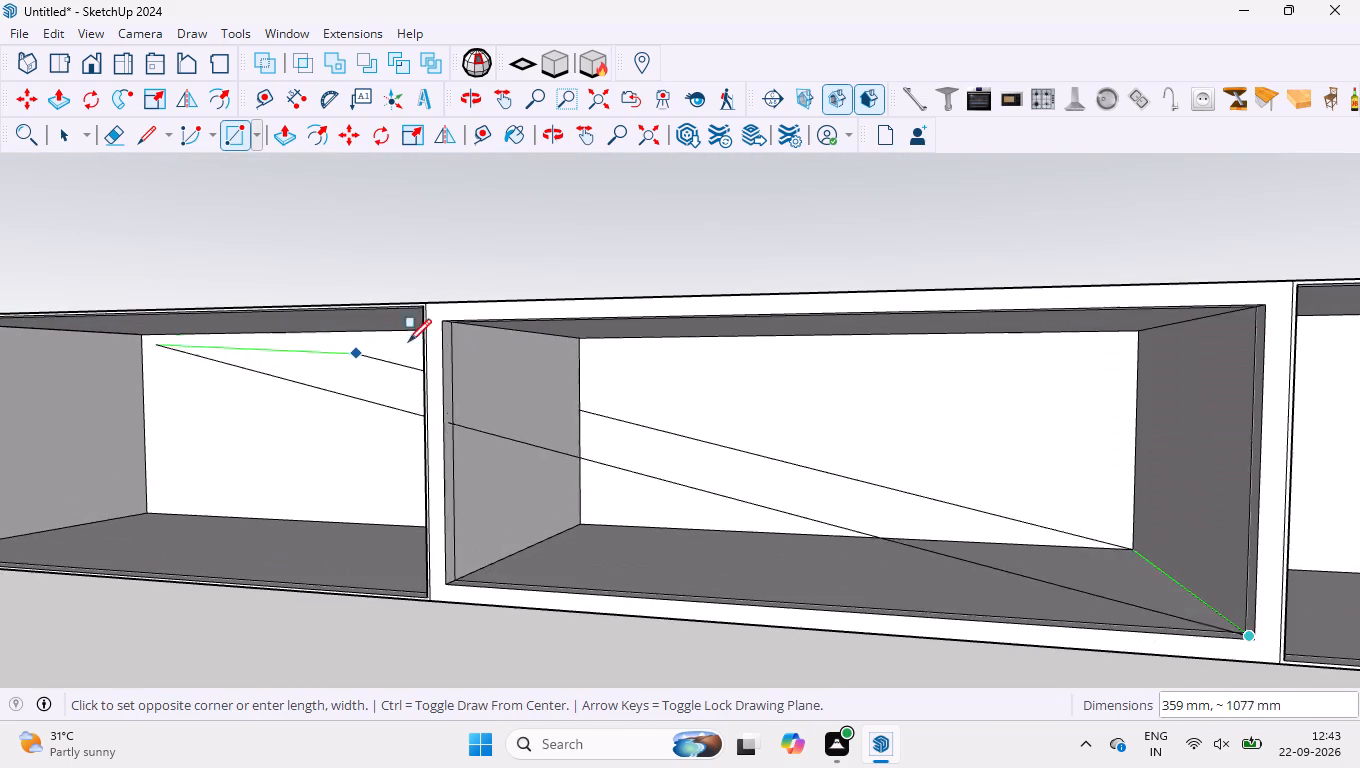
scroll(448, 352, "up", 8)
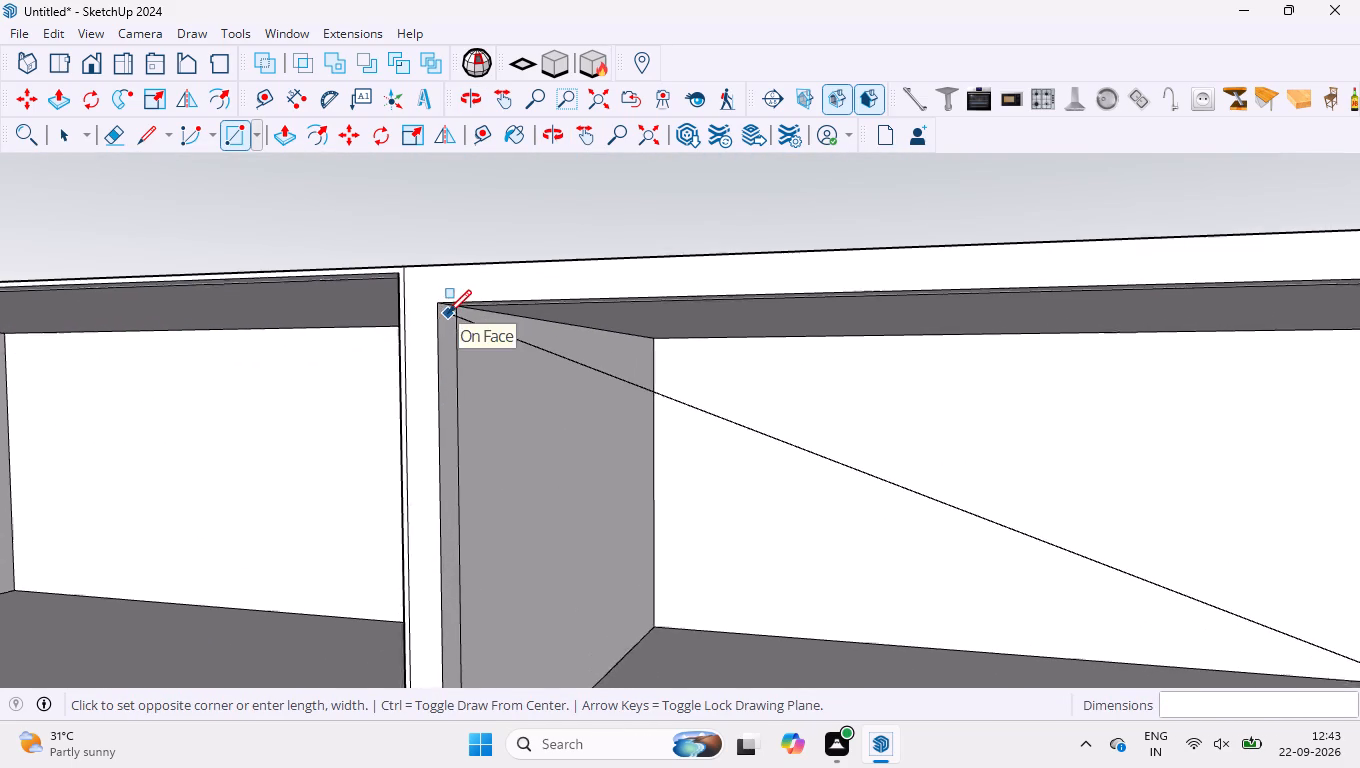
scroll(448, 313, "up", 20)
scroll(448, 313, "up", 3)
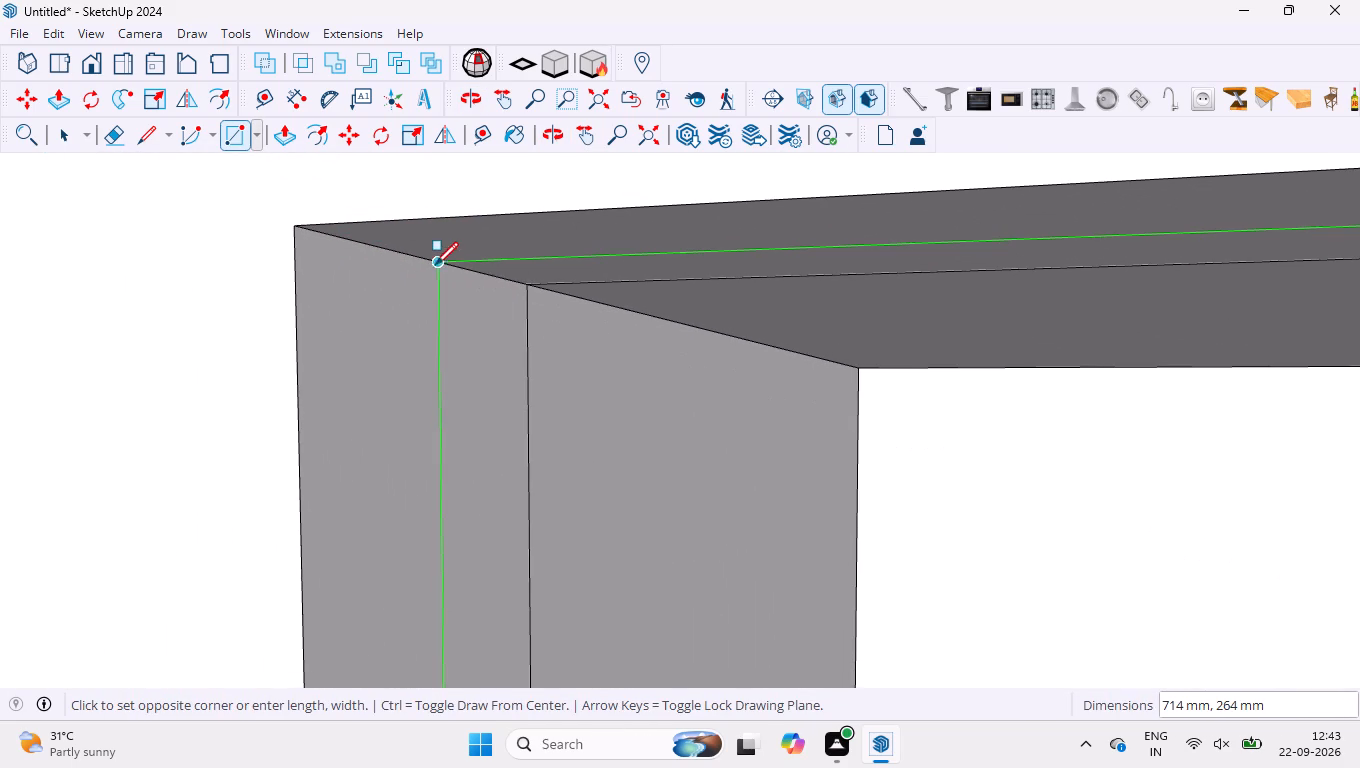
left_click(438, 262)
Reverse the new rectangular face in the third opening so its front side points outward.
key("space")
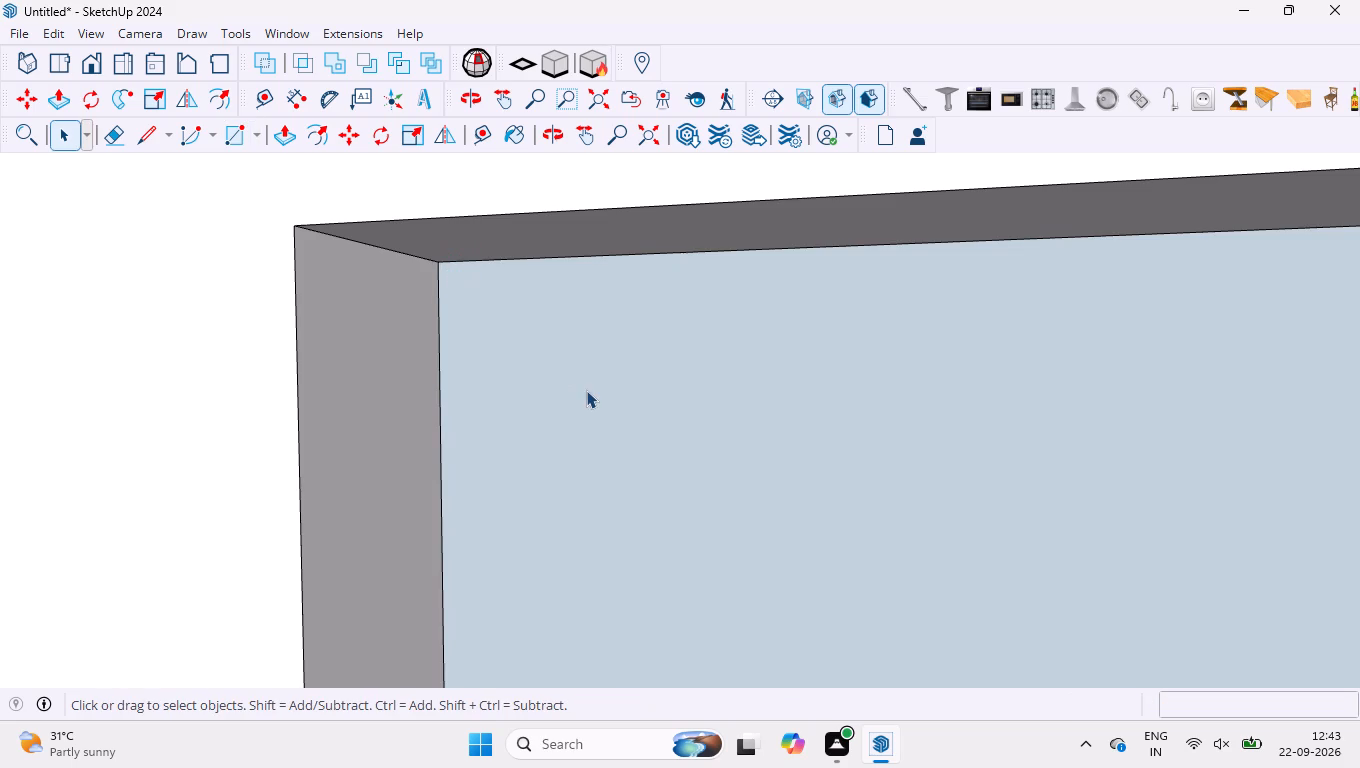
left_click(590, 392)
right_click(590, 387)
left_click(652, 598)
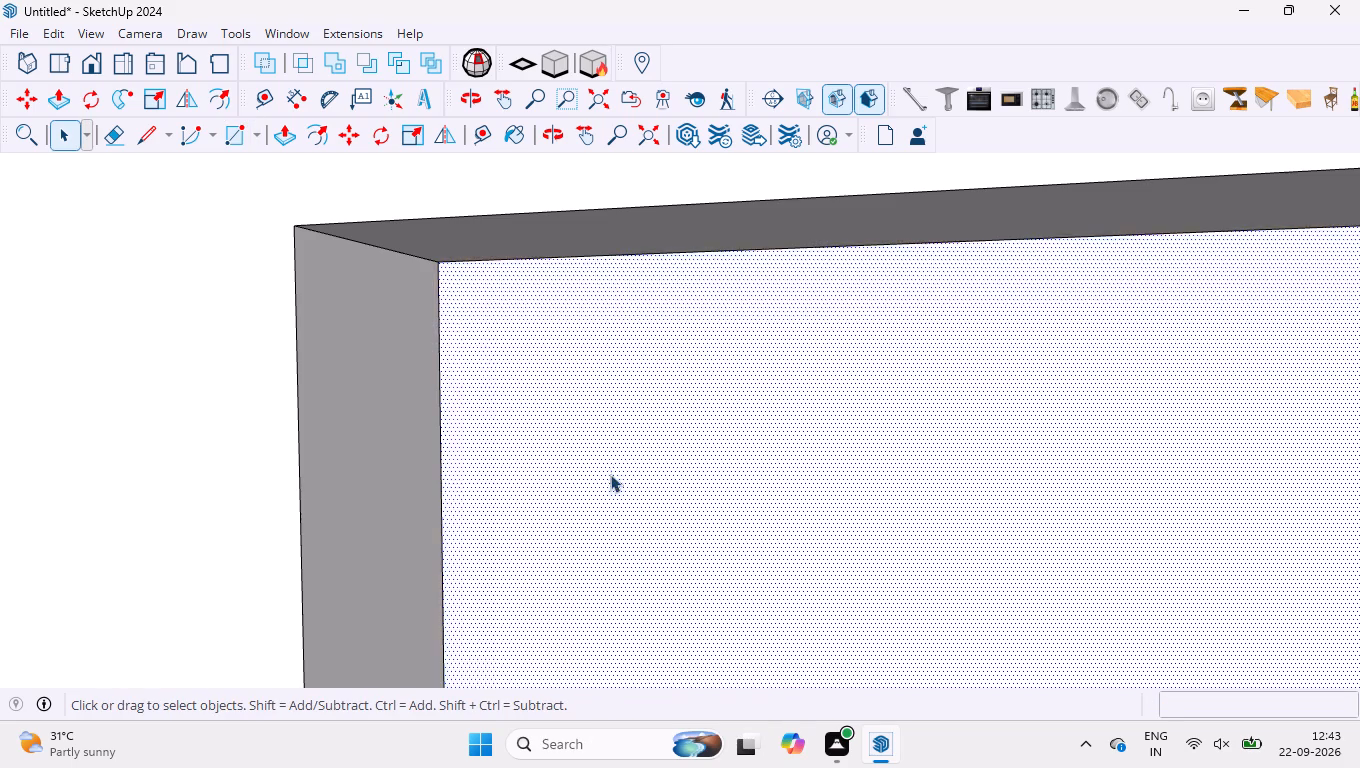
scroll(610, 470, "down", 14)
scroll(679, 380, "down", 6)
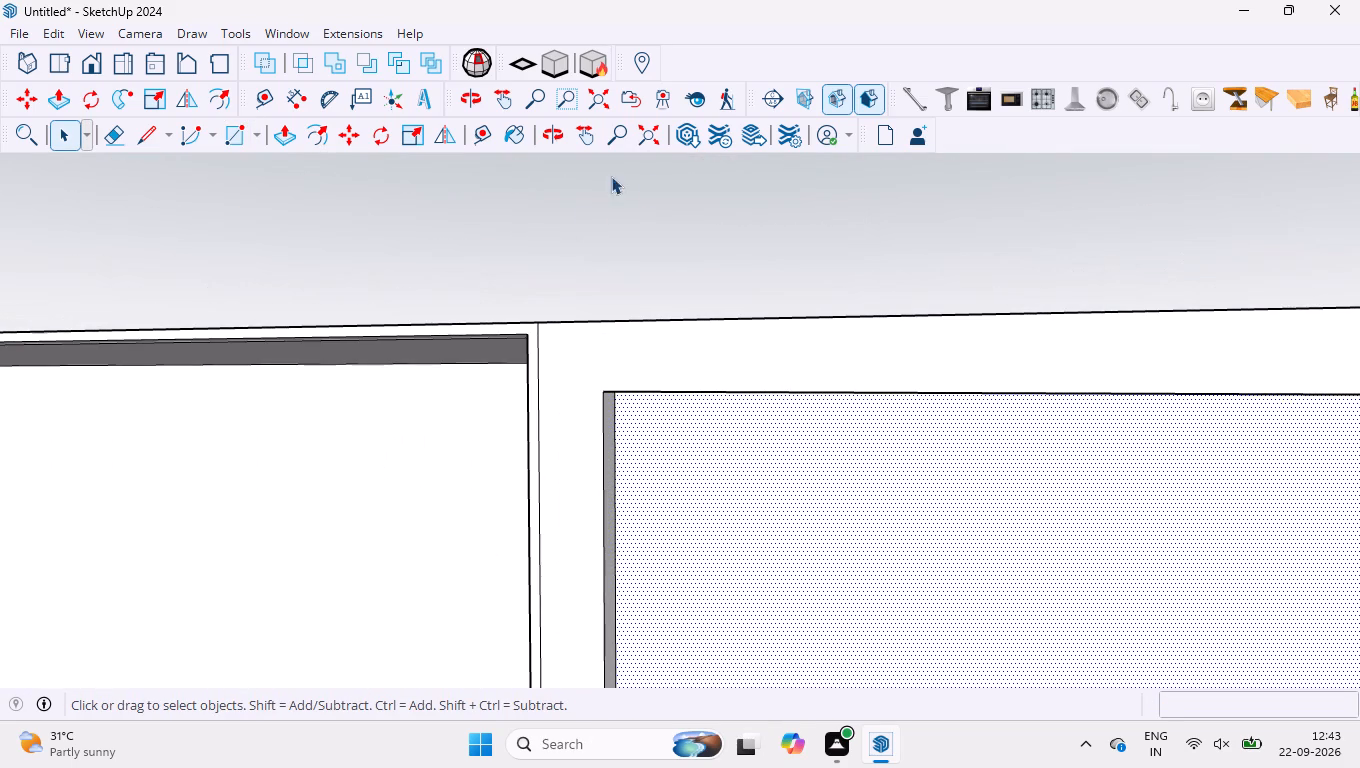
Push/Pull the rectangular face in the third opening 5 mm outward toward the front of the frame.
key("p")
left_click(796, 494)
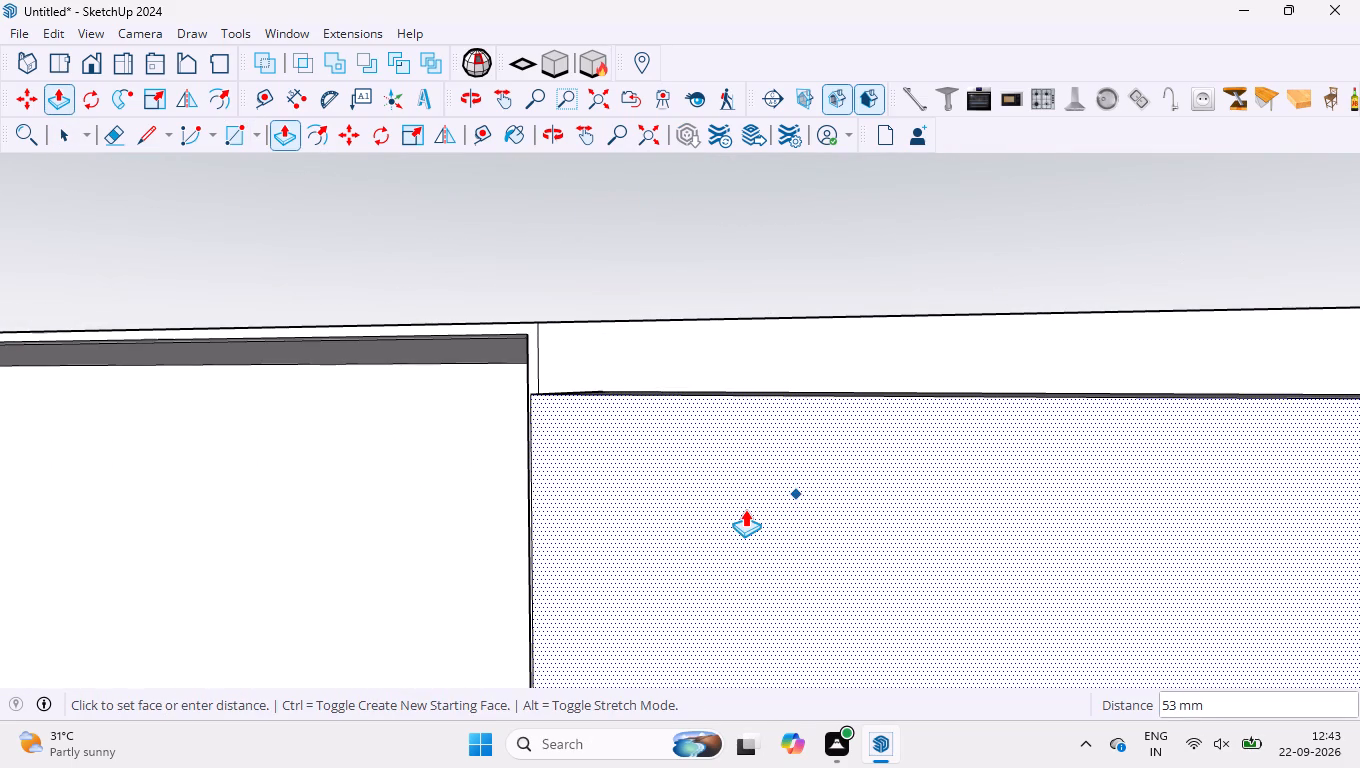
key("5")
key("Return")
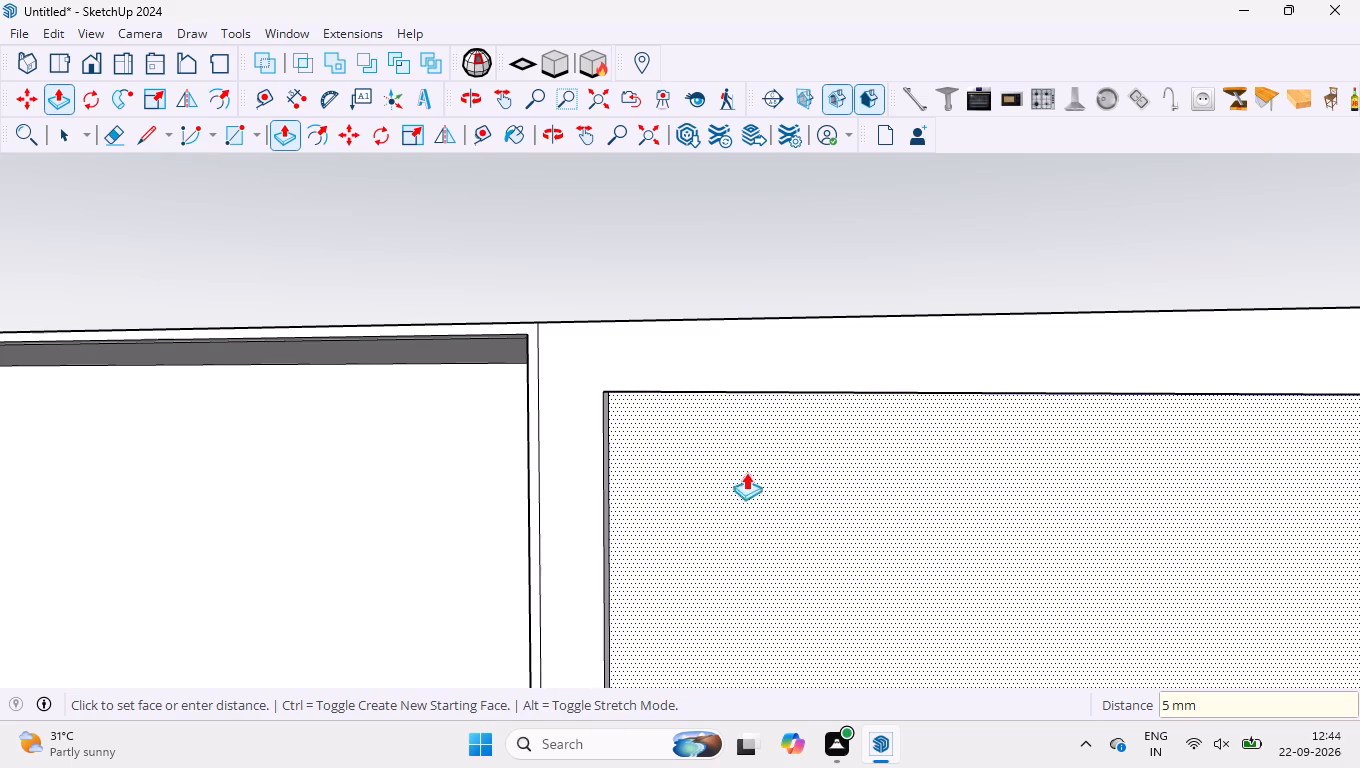
key("space")
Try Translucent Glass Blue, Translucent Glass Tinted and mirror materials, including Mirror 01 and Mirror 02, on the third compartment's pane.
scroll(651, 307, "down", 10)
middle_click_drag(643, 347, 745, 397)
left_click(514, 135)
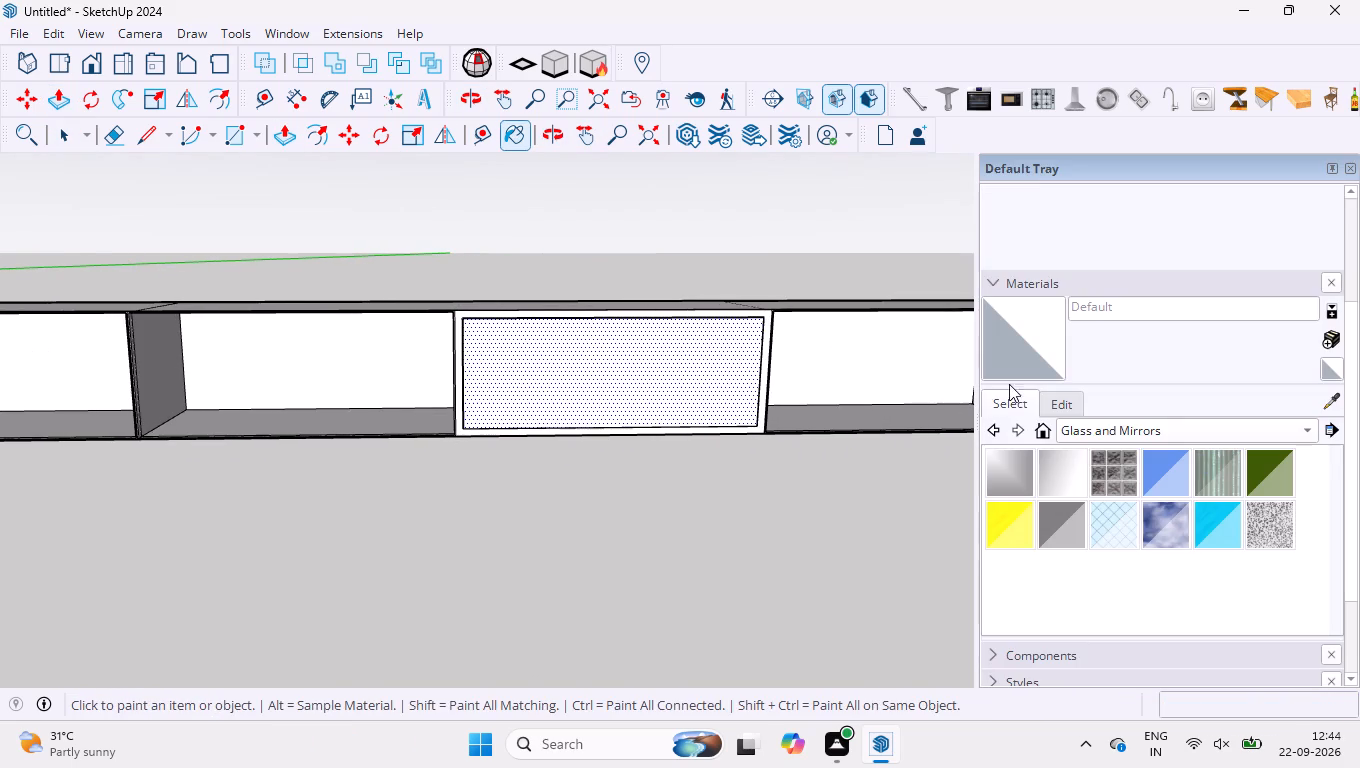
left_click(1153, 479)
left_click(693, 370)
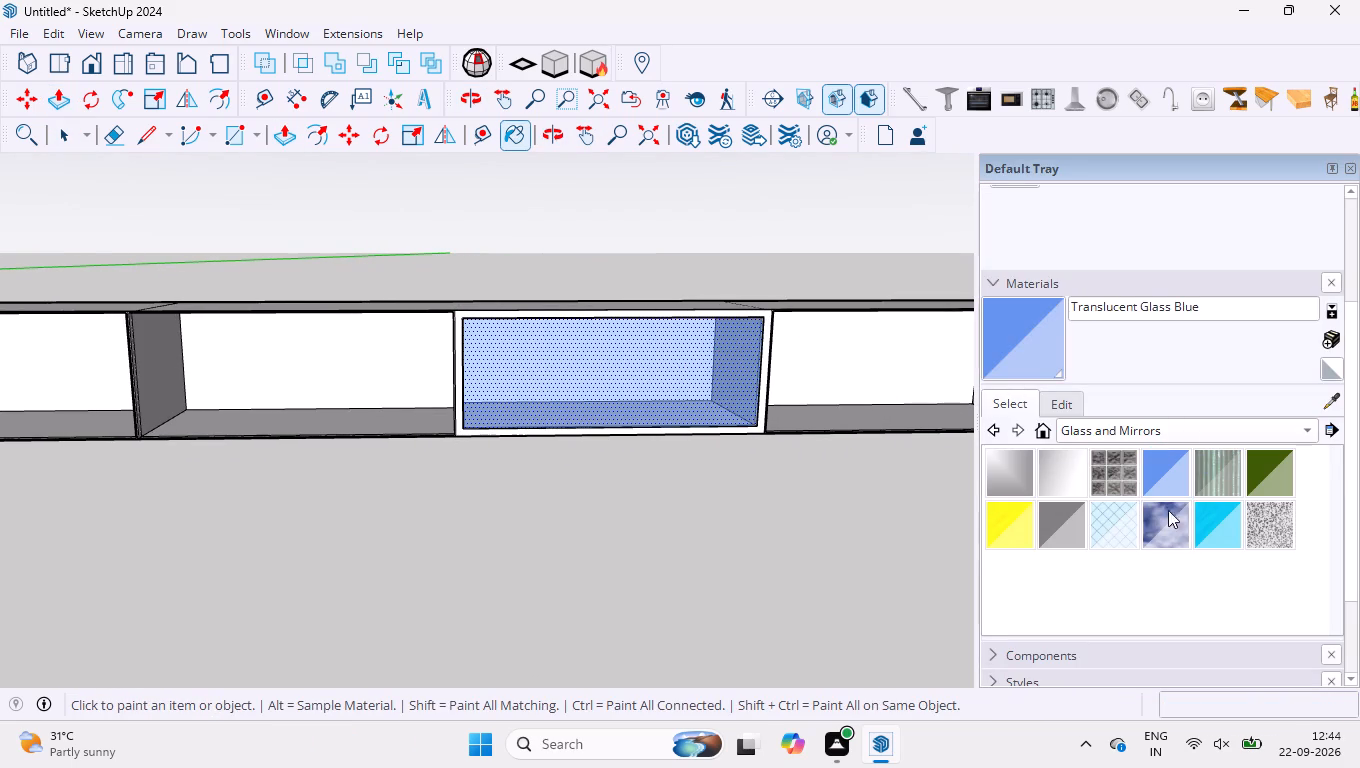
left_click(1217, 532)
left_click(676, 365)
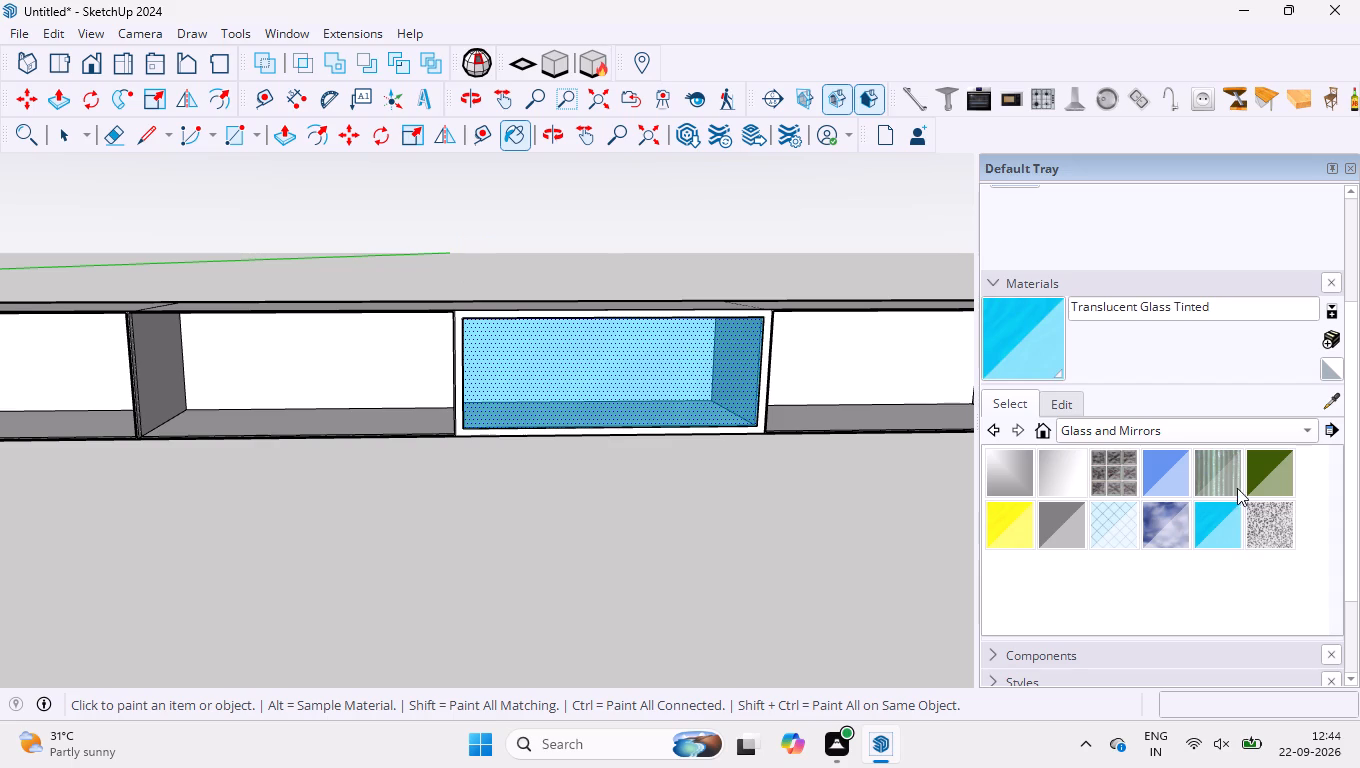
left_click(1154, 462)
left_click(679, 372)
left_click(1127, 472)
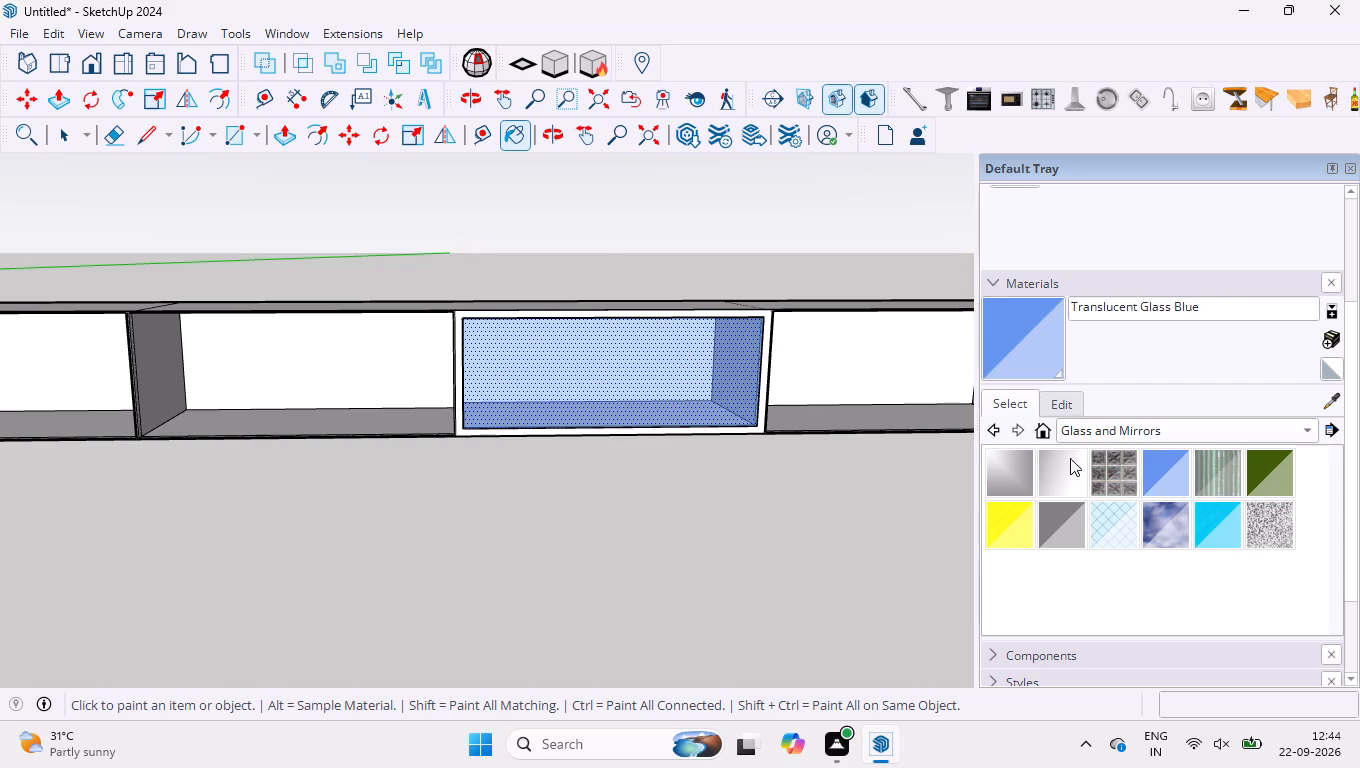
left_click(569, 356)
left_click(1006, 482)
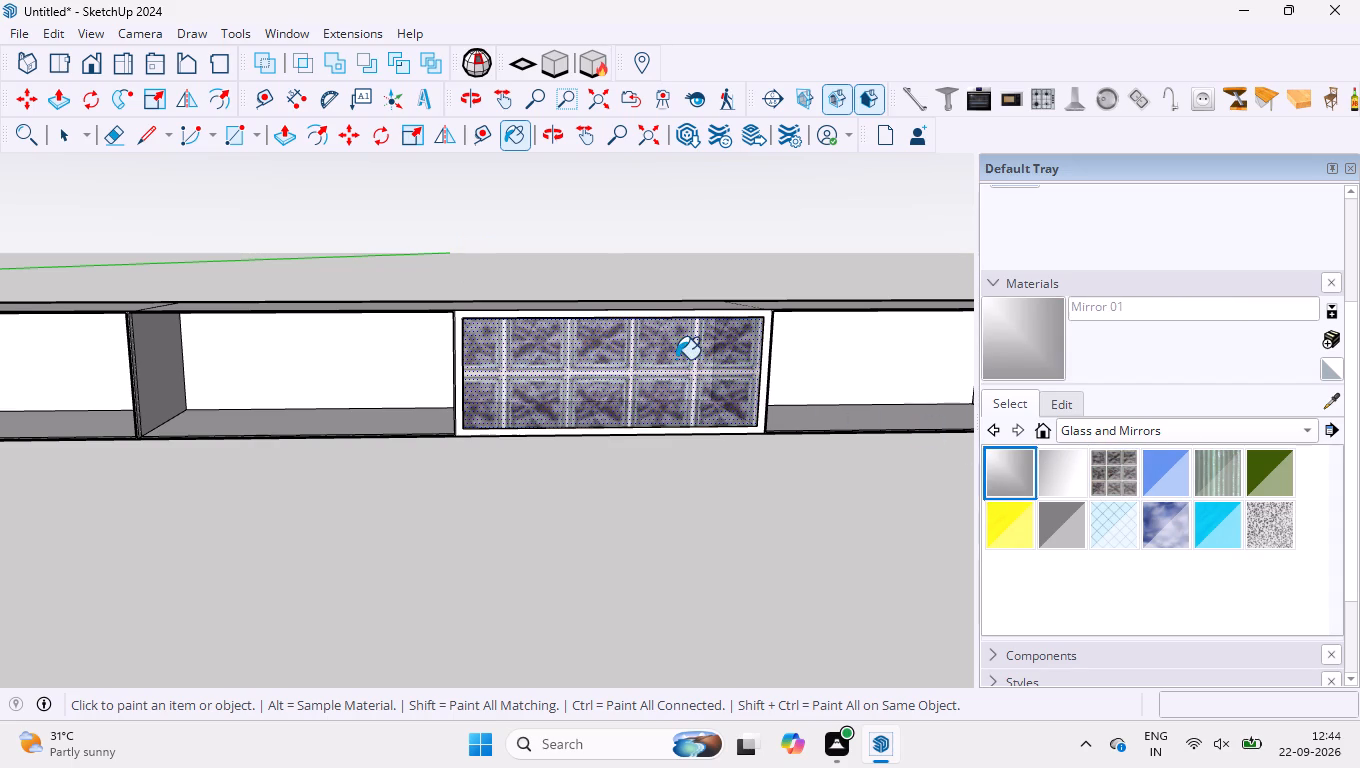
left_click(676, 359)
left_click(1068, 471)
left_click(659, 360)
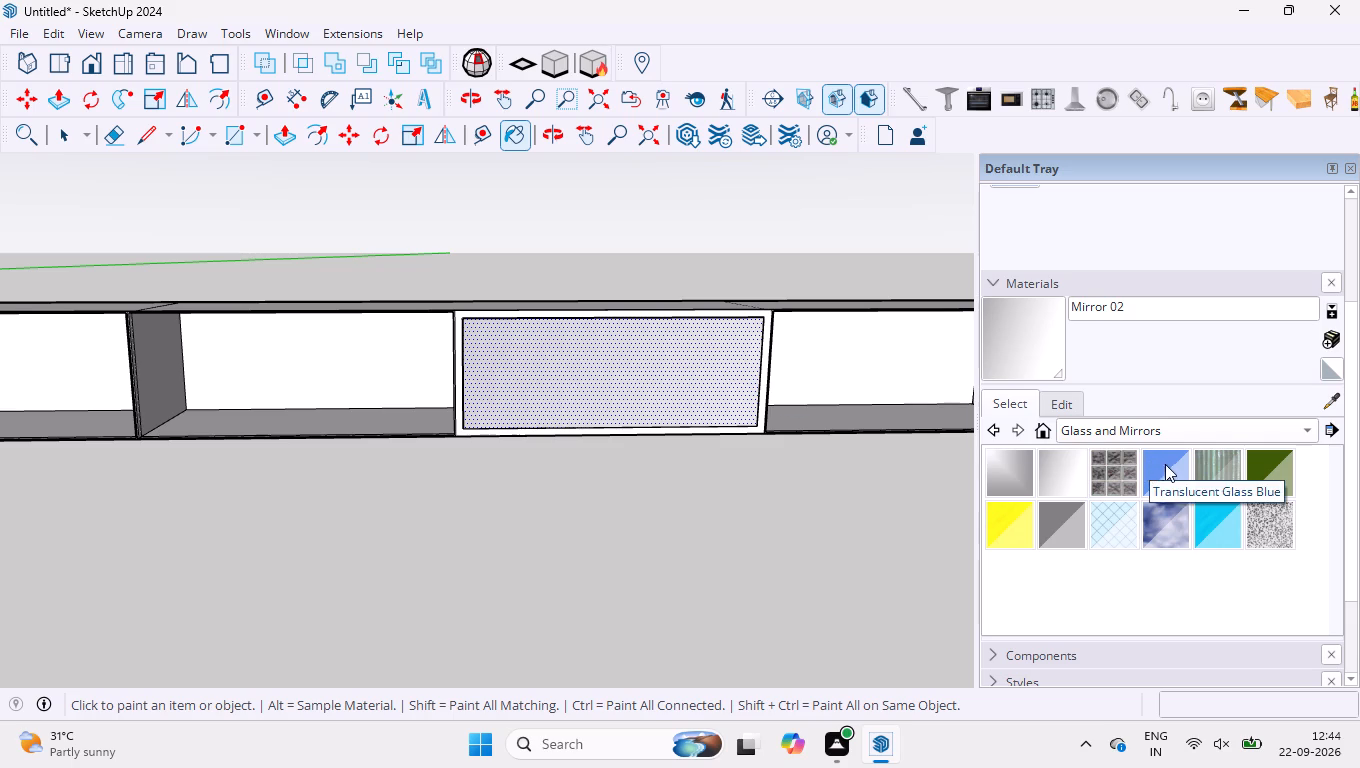
Paint the third compartment's pane with Translucent Glass Dark Green from the Glass and Mirrors materials.
scroll(1238, 472, "up", 1)
left_click(1270, 477)
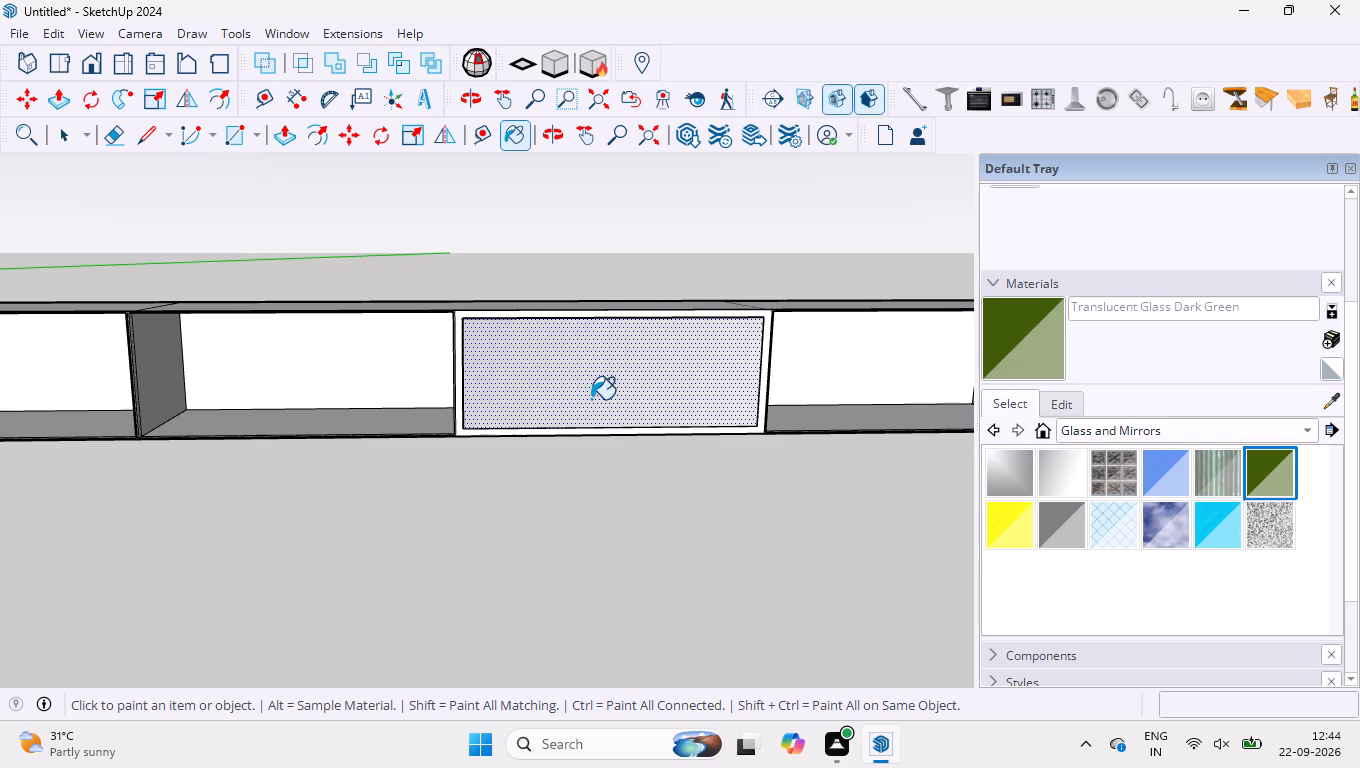
left_click(591, 399)
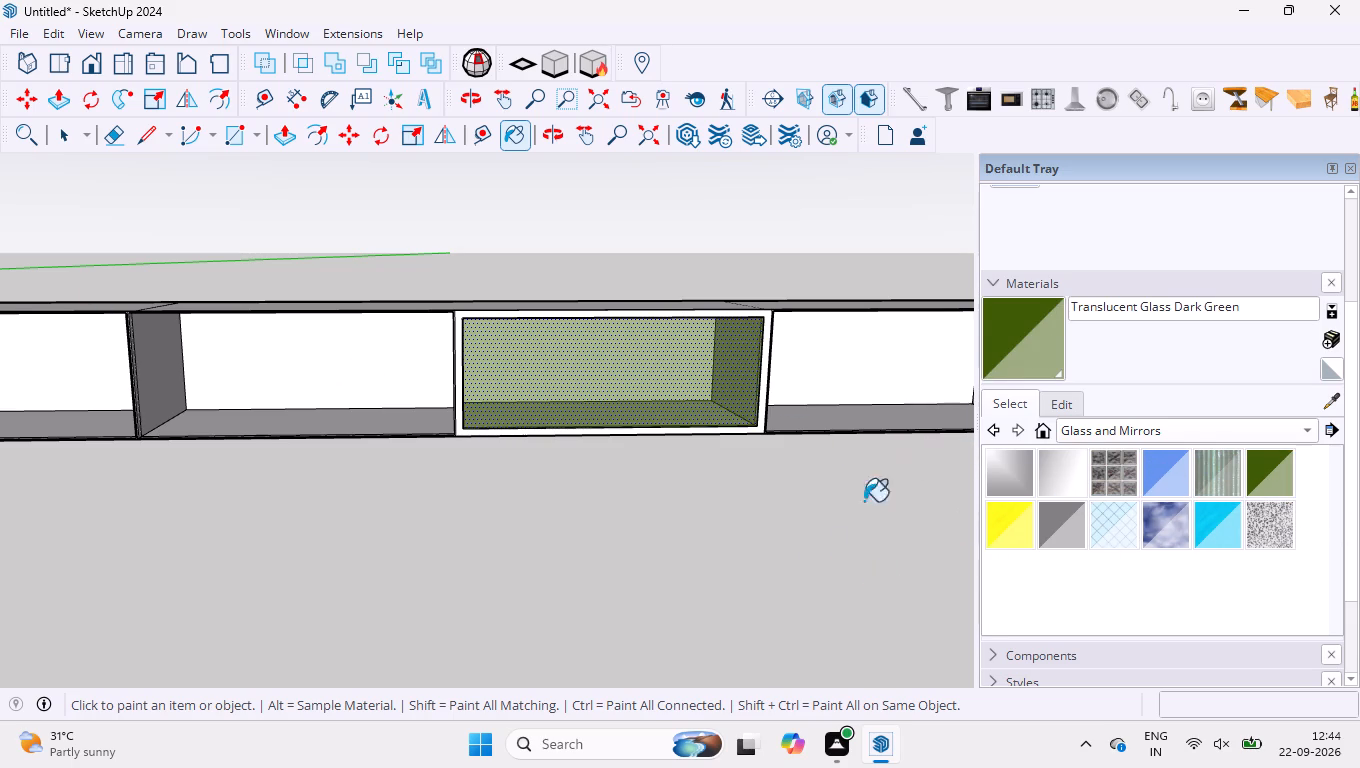
key("space")
left_click(754, 534)
left_click(1347, 169)
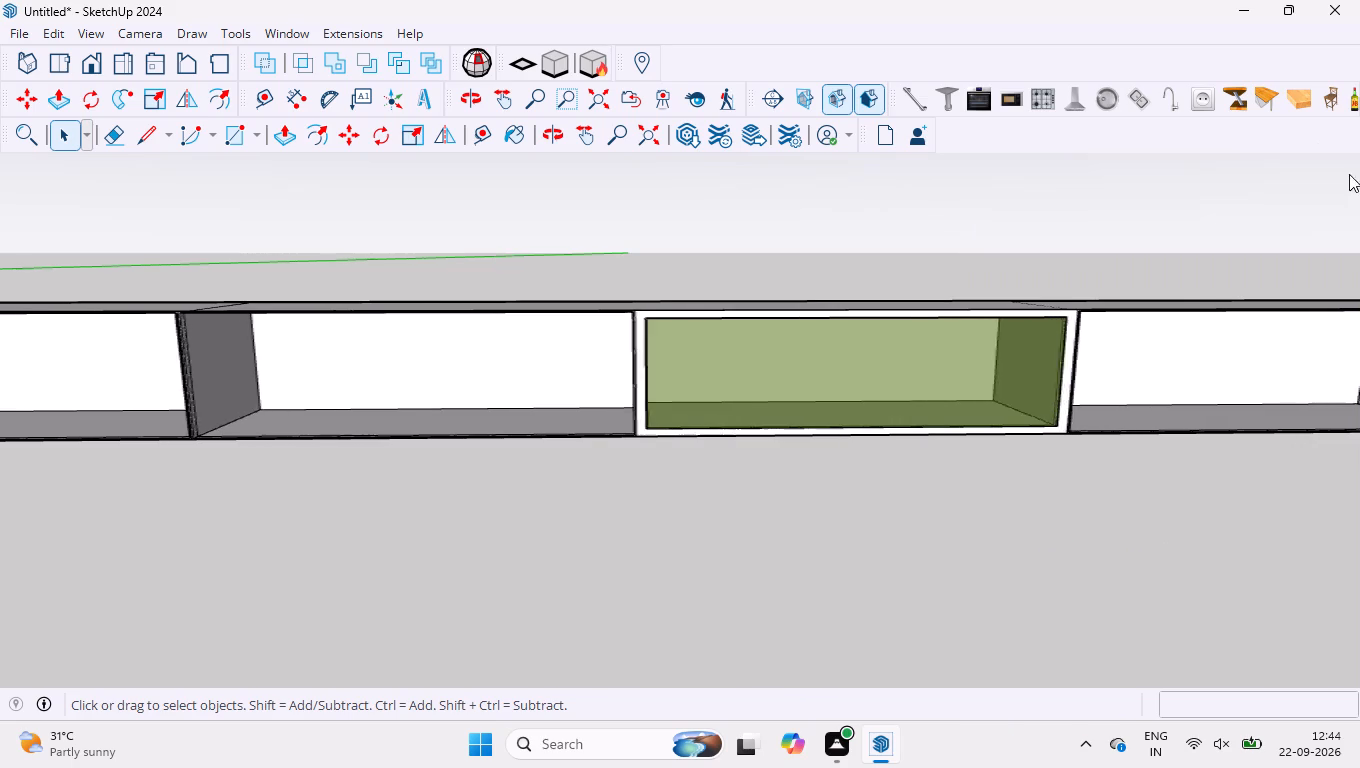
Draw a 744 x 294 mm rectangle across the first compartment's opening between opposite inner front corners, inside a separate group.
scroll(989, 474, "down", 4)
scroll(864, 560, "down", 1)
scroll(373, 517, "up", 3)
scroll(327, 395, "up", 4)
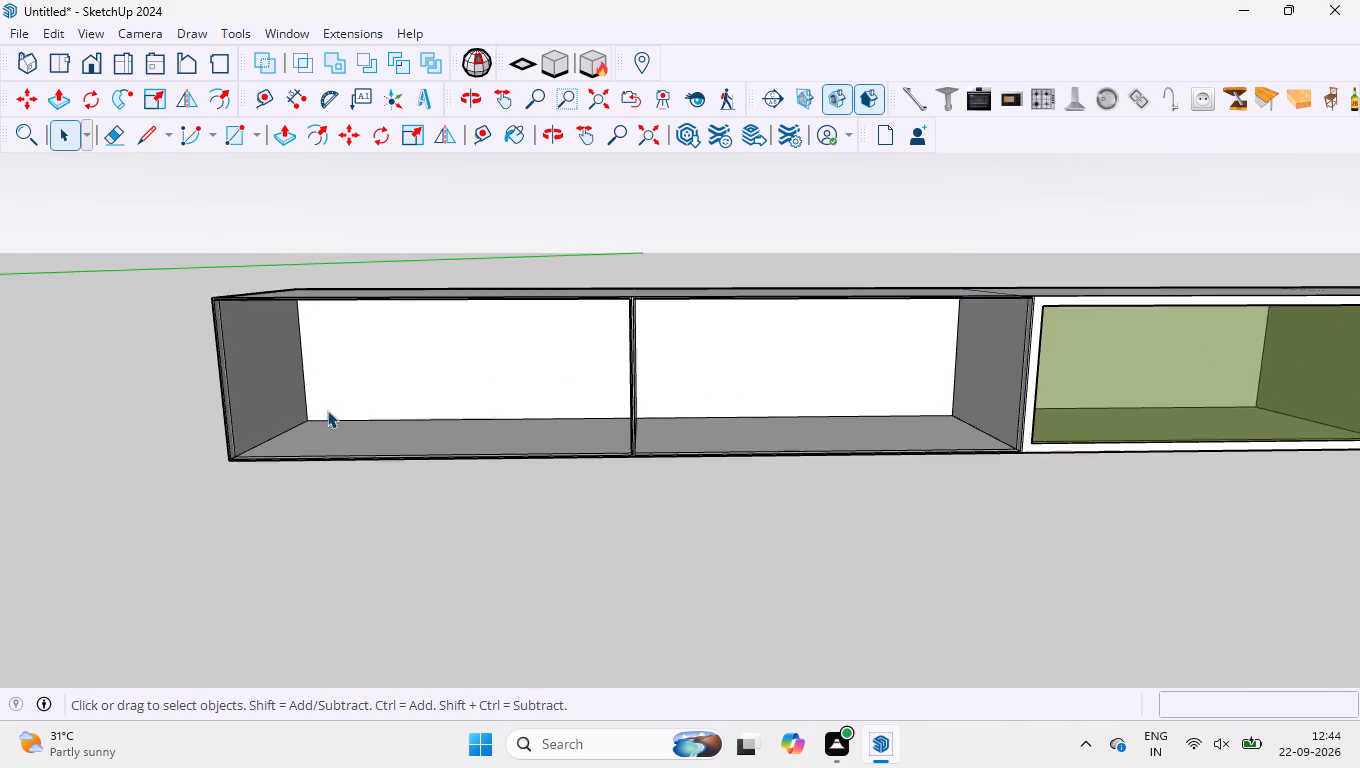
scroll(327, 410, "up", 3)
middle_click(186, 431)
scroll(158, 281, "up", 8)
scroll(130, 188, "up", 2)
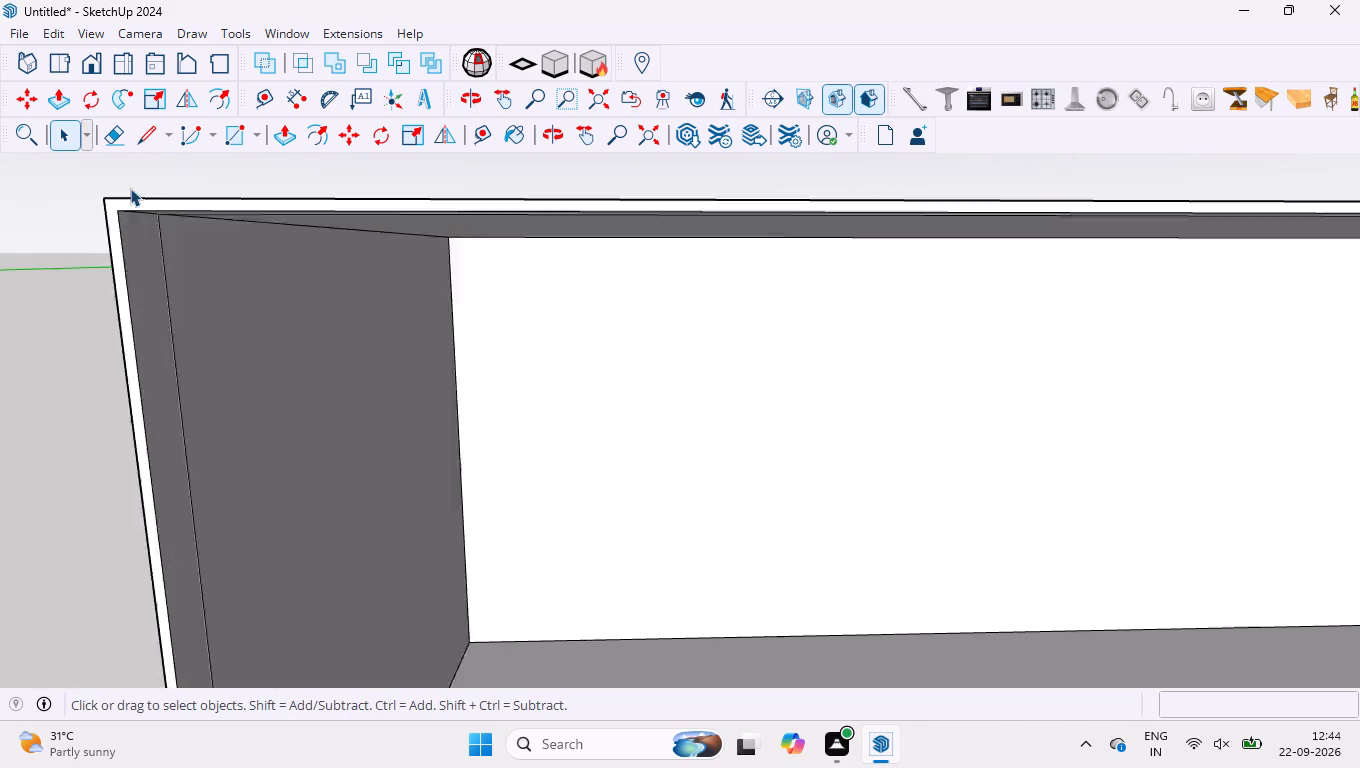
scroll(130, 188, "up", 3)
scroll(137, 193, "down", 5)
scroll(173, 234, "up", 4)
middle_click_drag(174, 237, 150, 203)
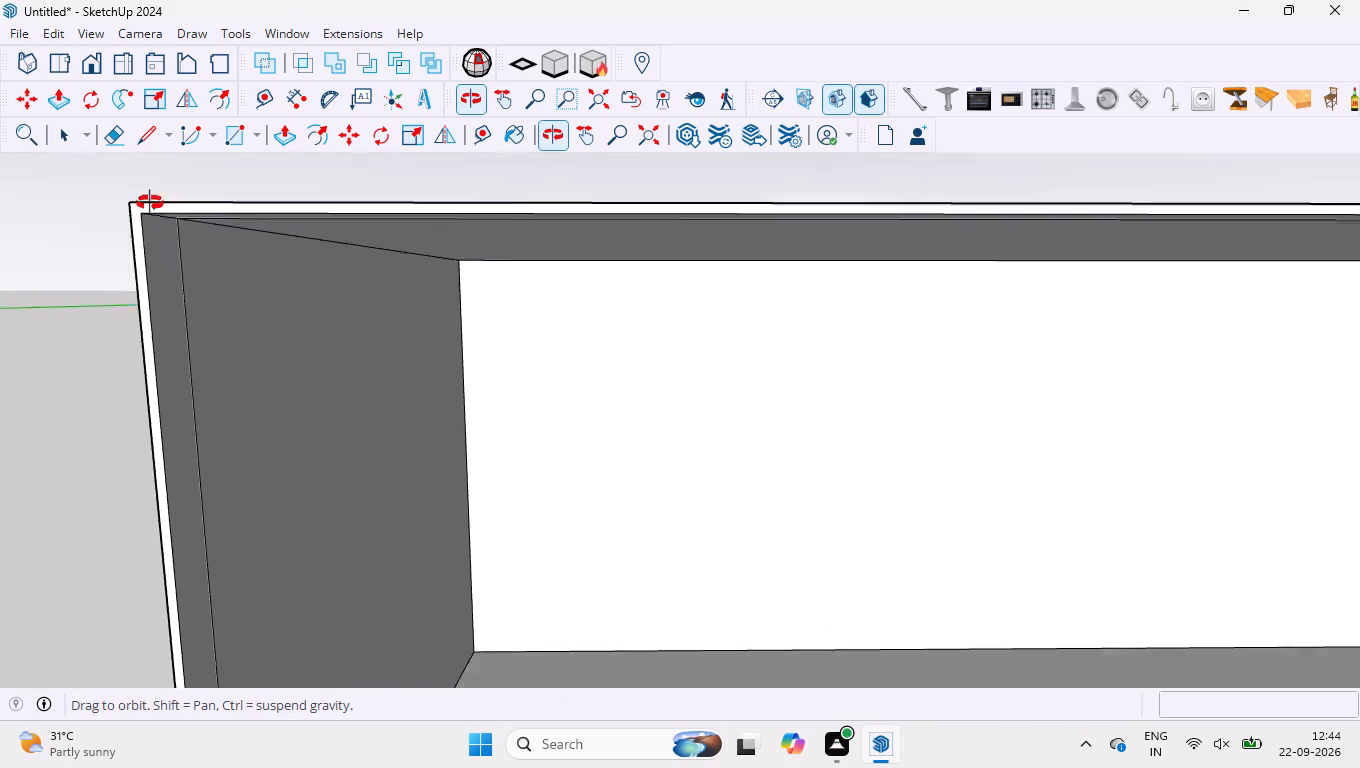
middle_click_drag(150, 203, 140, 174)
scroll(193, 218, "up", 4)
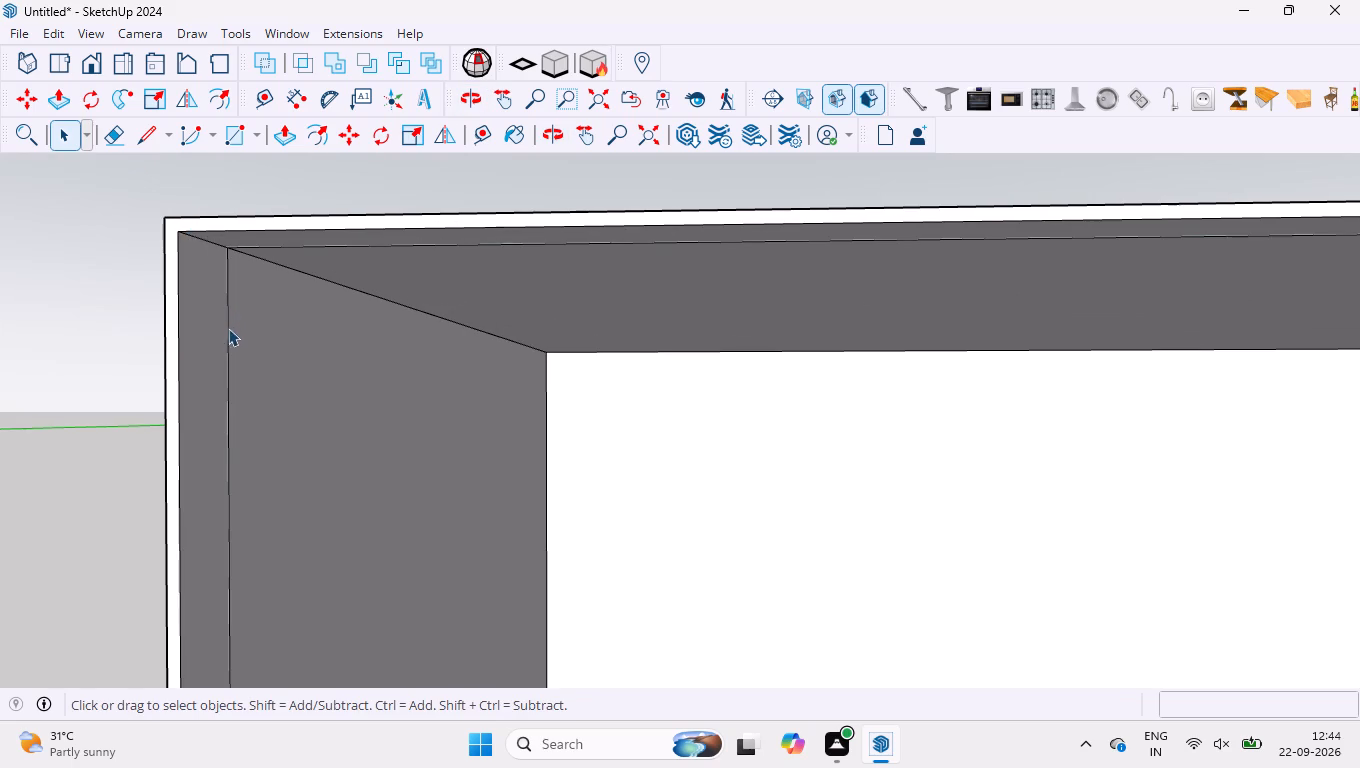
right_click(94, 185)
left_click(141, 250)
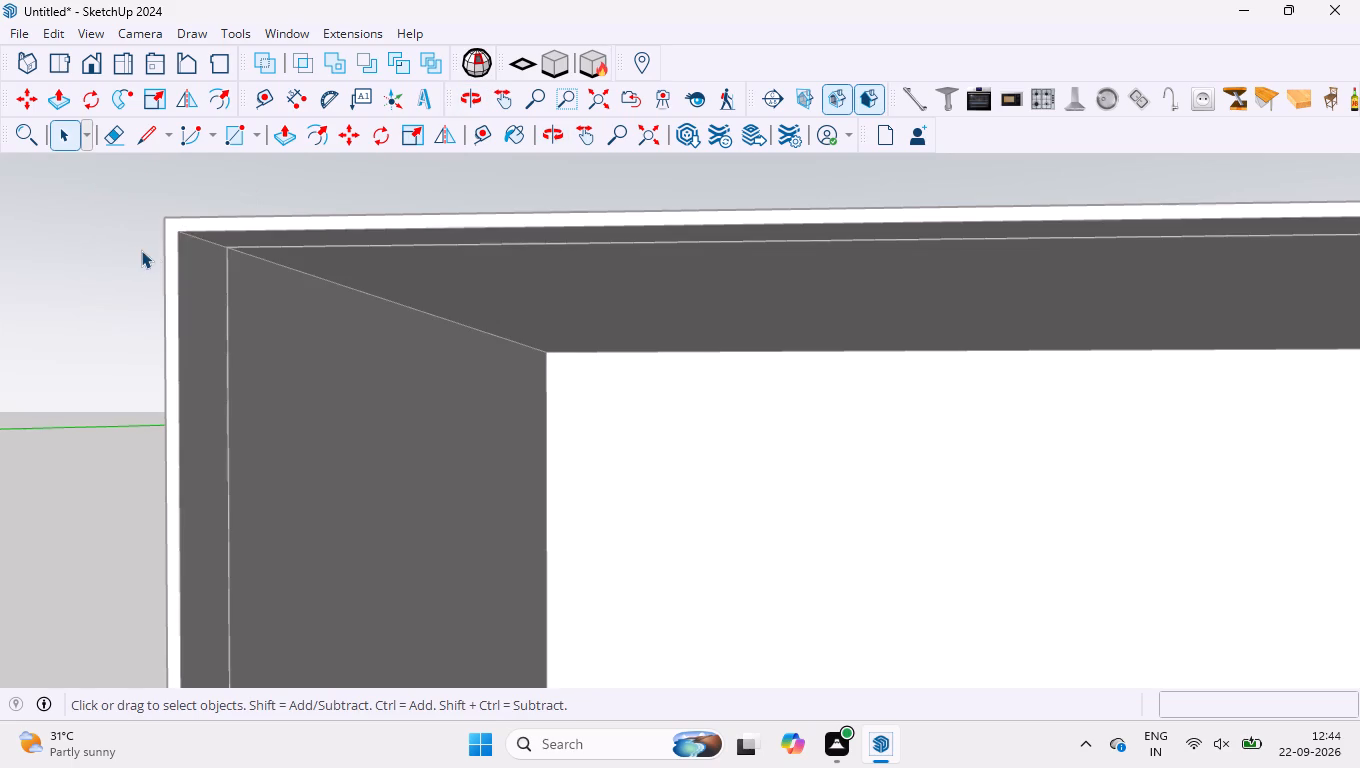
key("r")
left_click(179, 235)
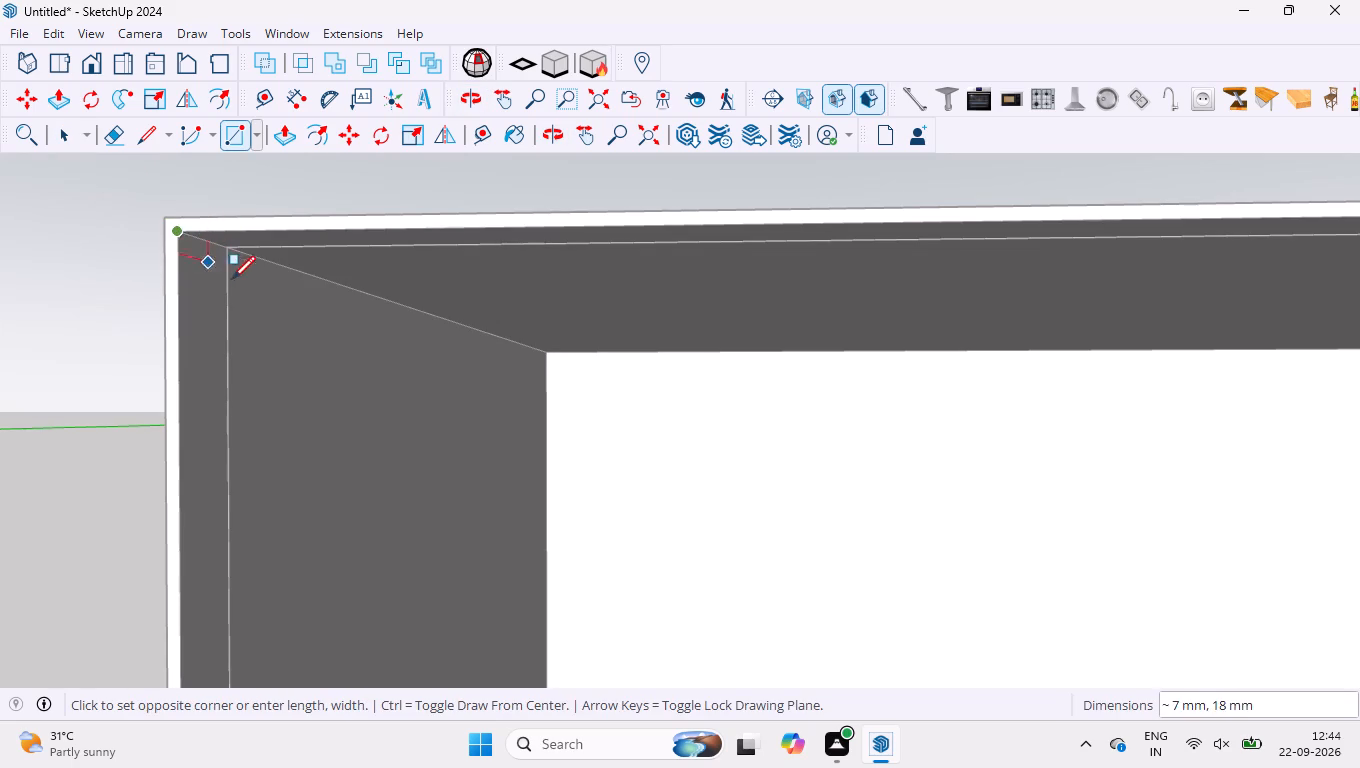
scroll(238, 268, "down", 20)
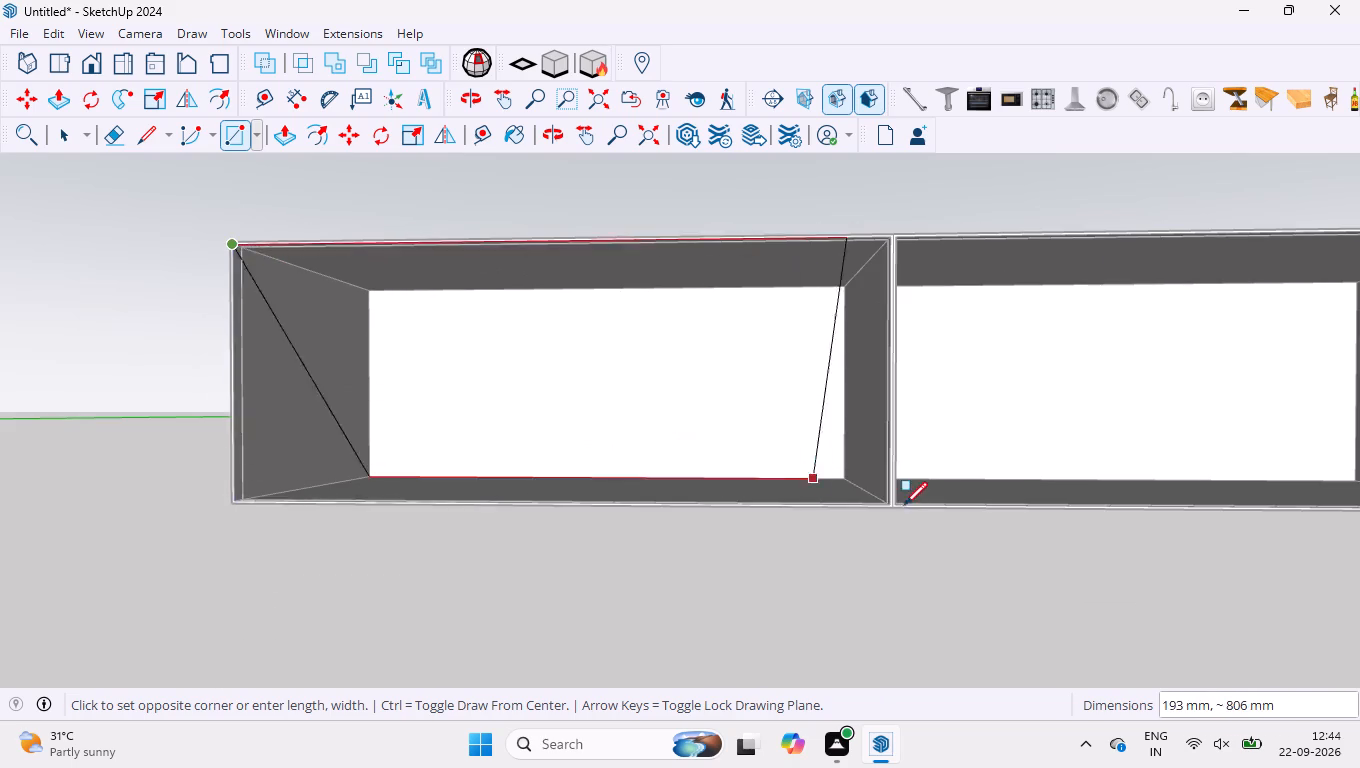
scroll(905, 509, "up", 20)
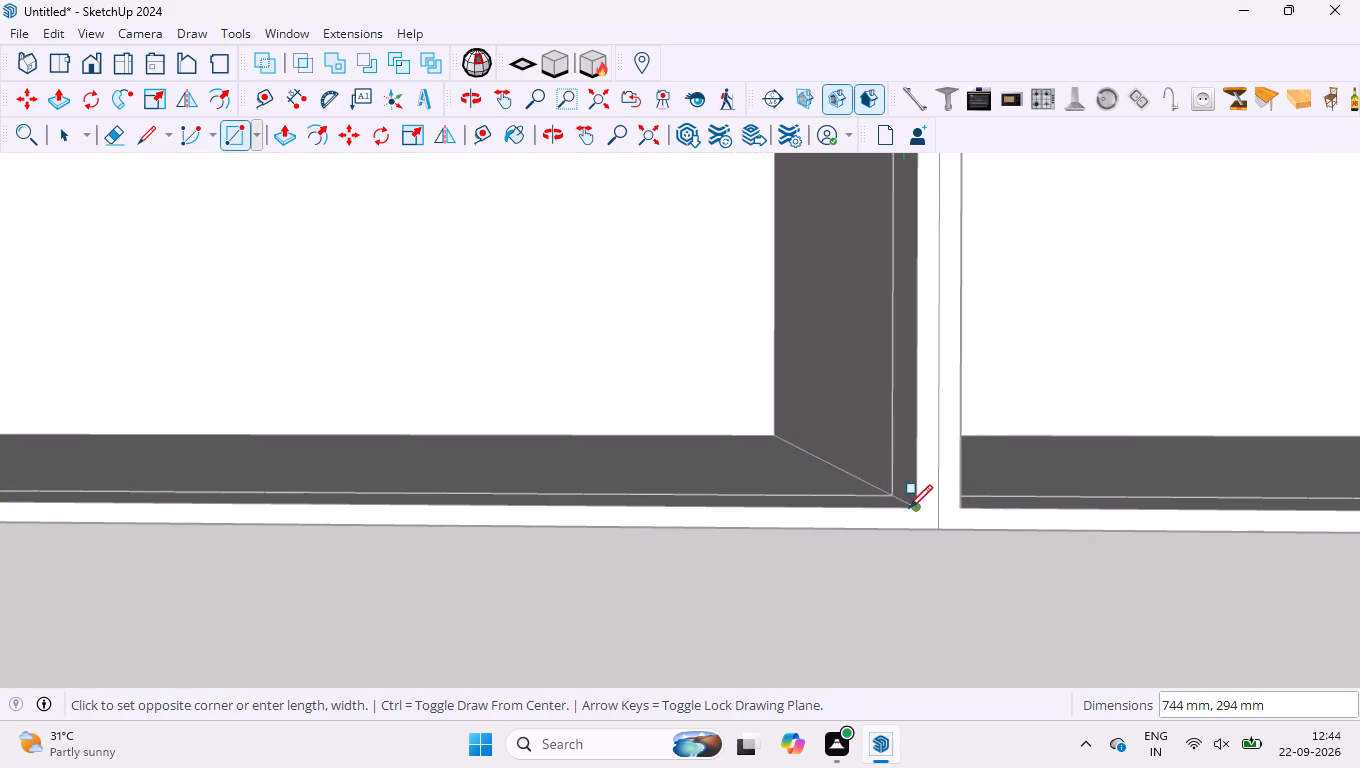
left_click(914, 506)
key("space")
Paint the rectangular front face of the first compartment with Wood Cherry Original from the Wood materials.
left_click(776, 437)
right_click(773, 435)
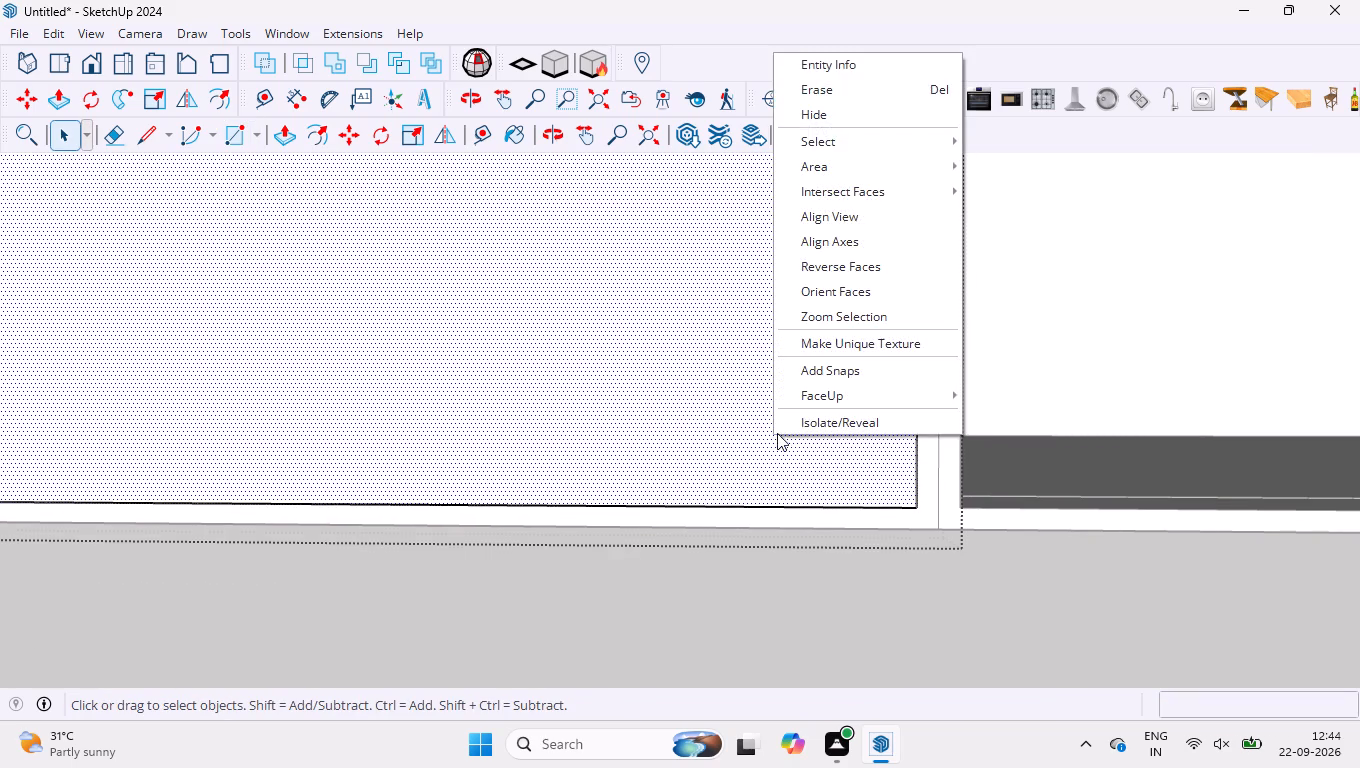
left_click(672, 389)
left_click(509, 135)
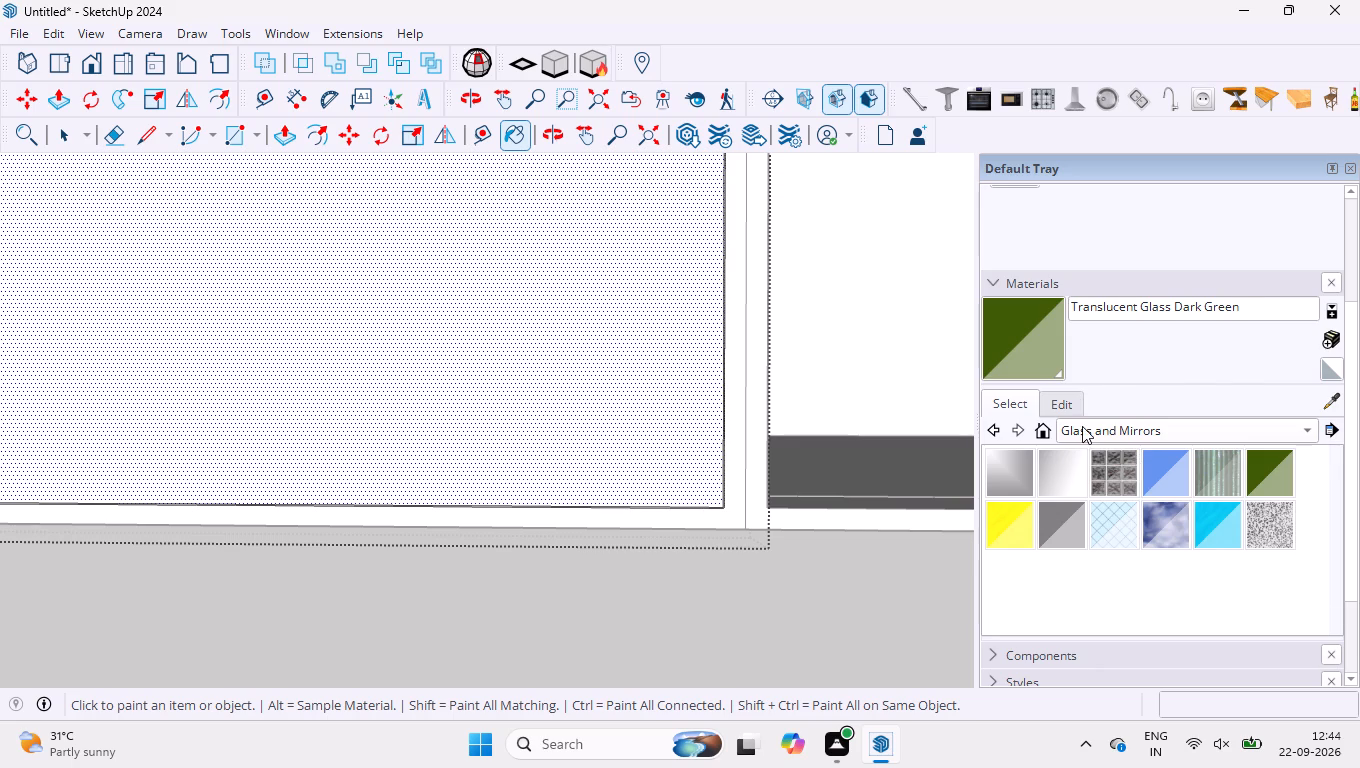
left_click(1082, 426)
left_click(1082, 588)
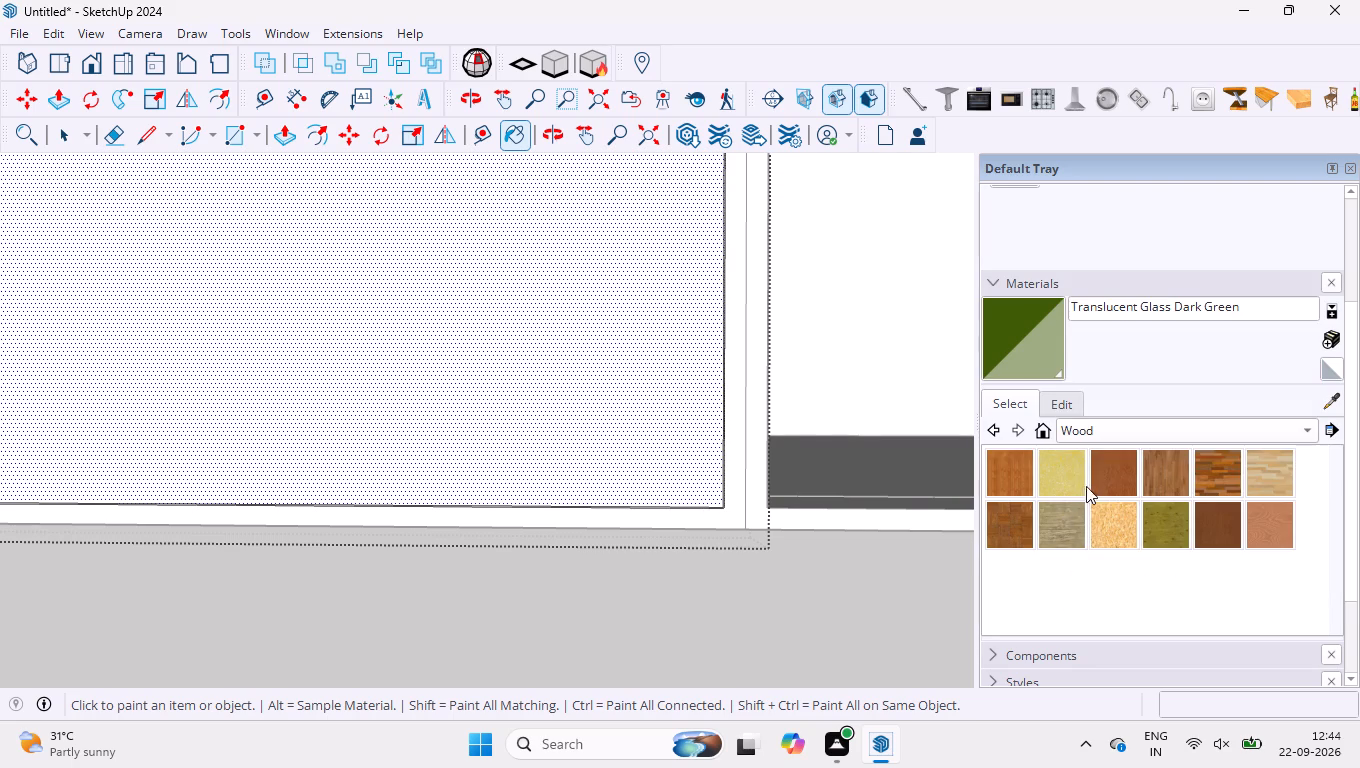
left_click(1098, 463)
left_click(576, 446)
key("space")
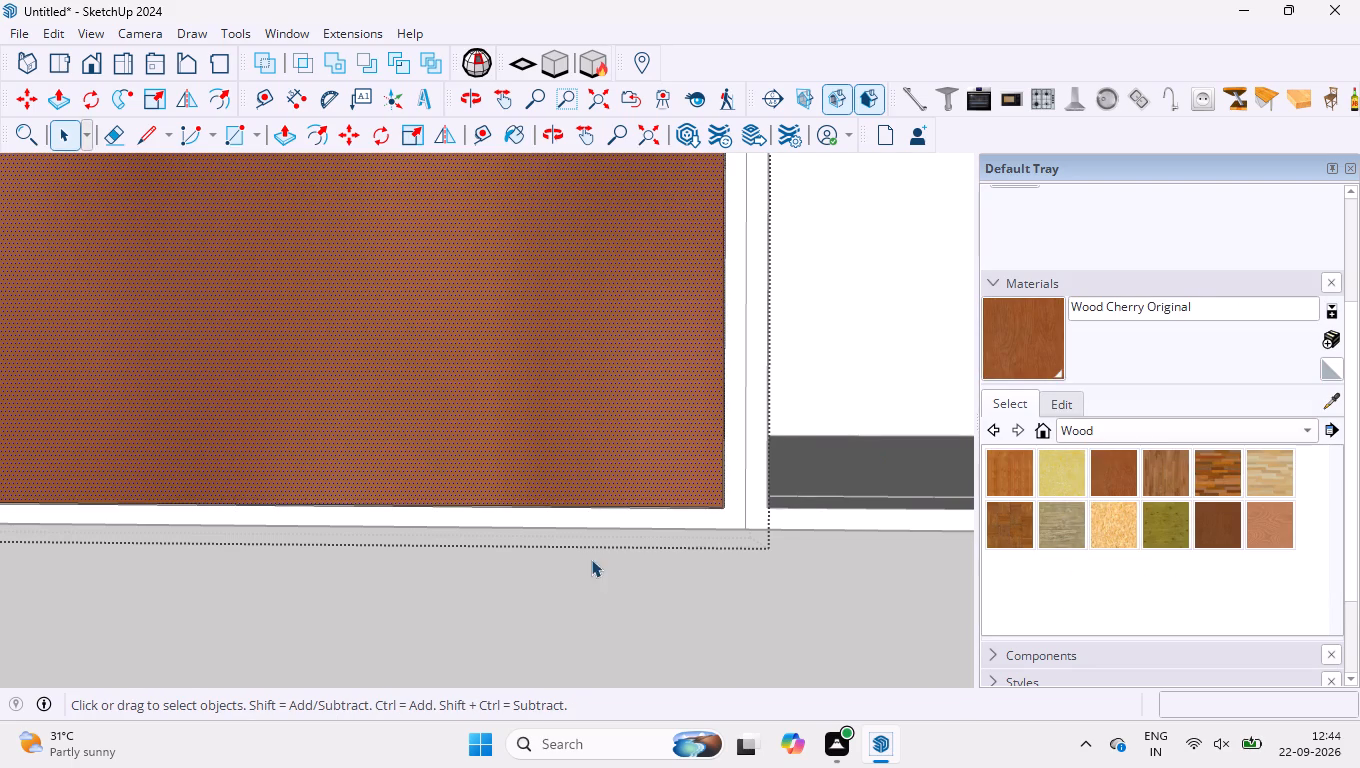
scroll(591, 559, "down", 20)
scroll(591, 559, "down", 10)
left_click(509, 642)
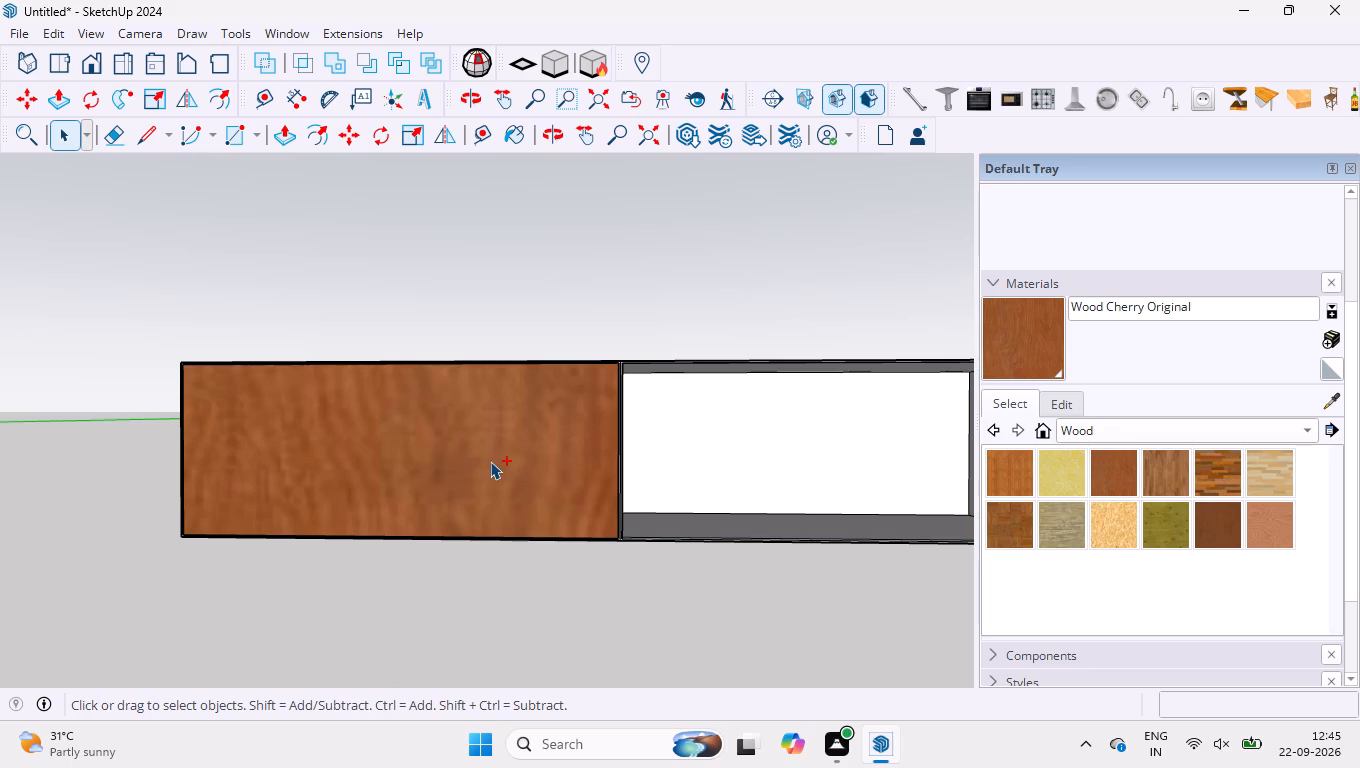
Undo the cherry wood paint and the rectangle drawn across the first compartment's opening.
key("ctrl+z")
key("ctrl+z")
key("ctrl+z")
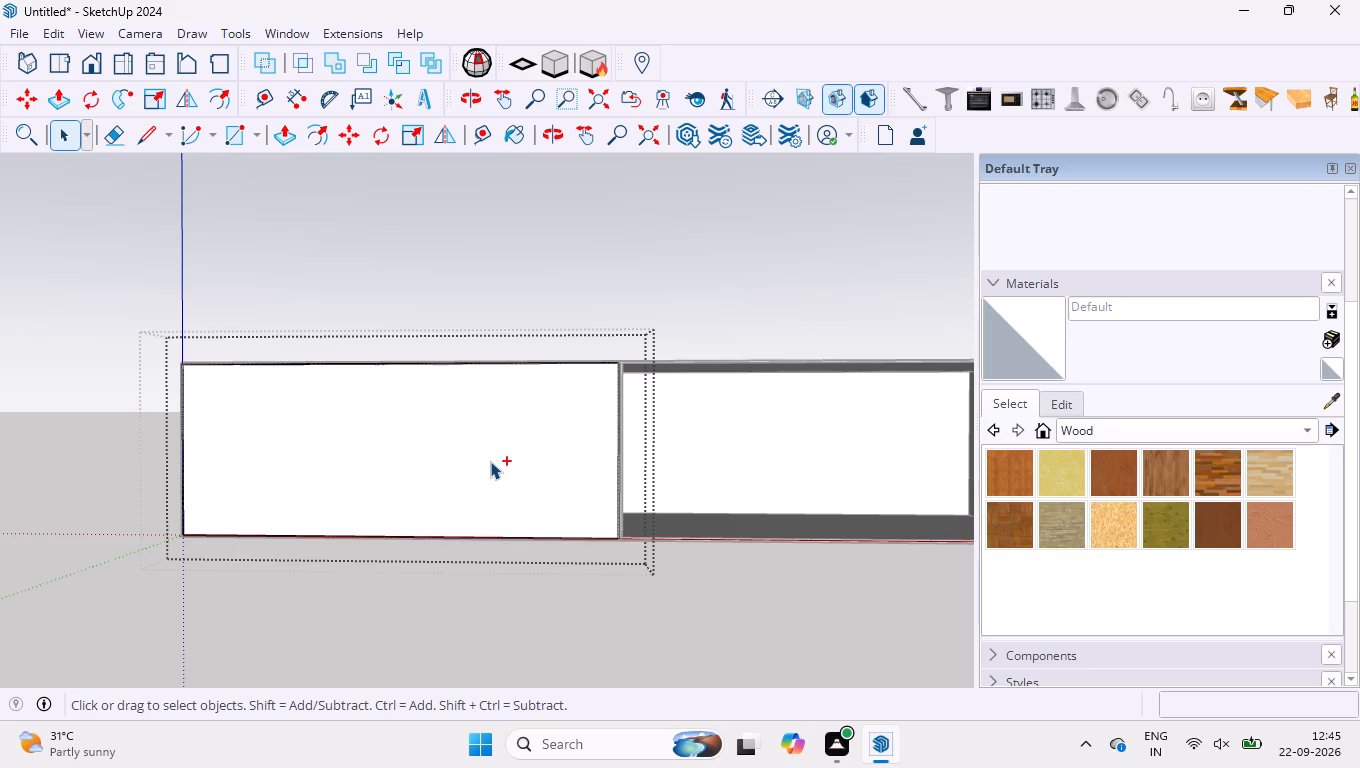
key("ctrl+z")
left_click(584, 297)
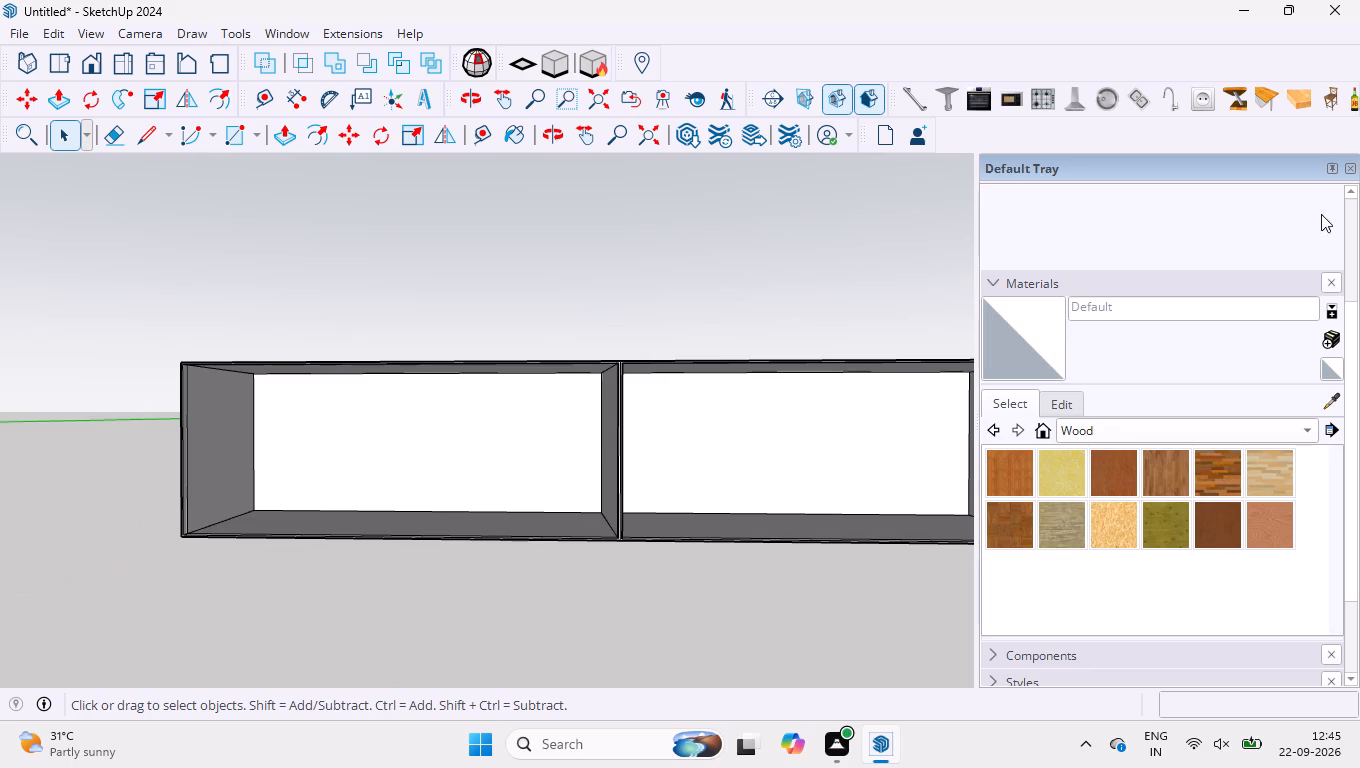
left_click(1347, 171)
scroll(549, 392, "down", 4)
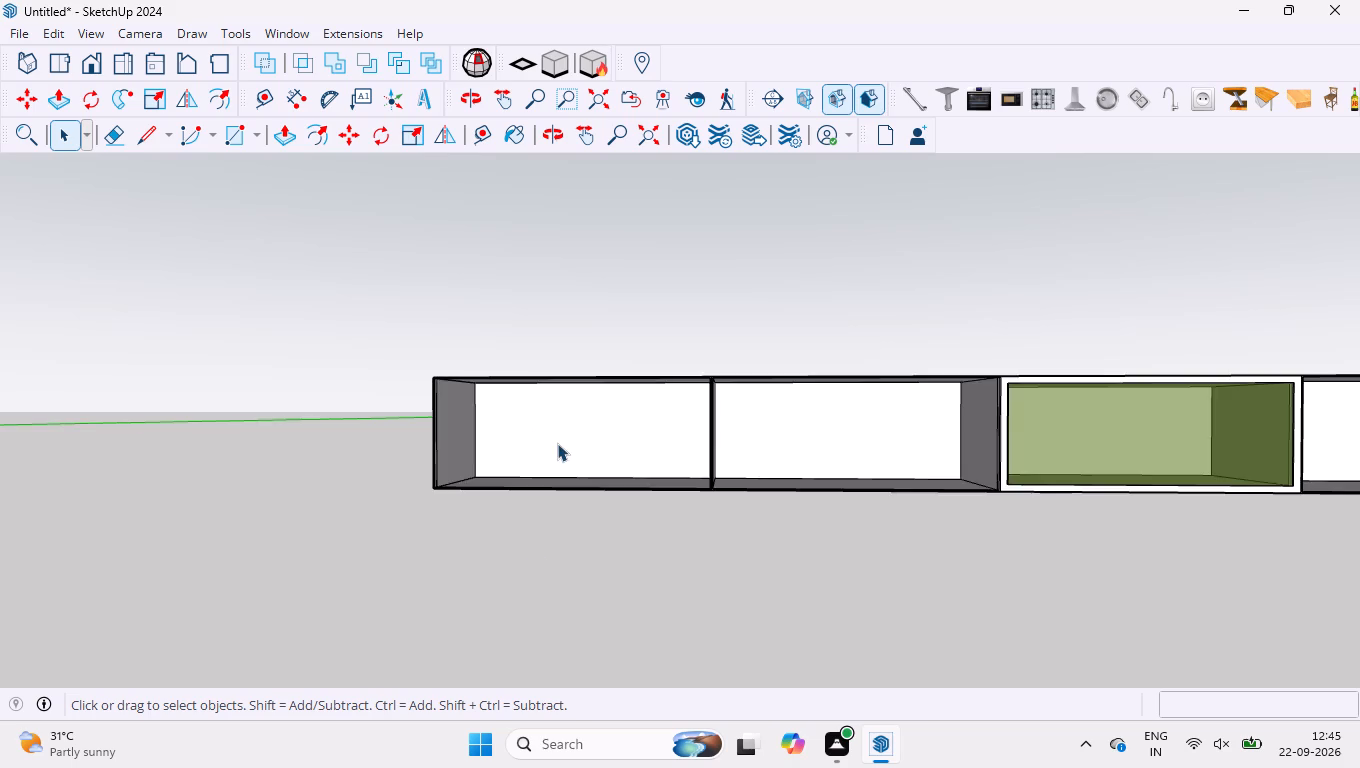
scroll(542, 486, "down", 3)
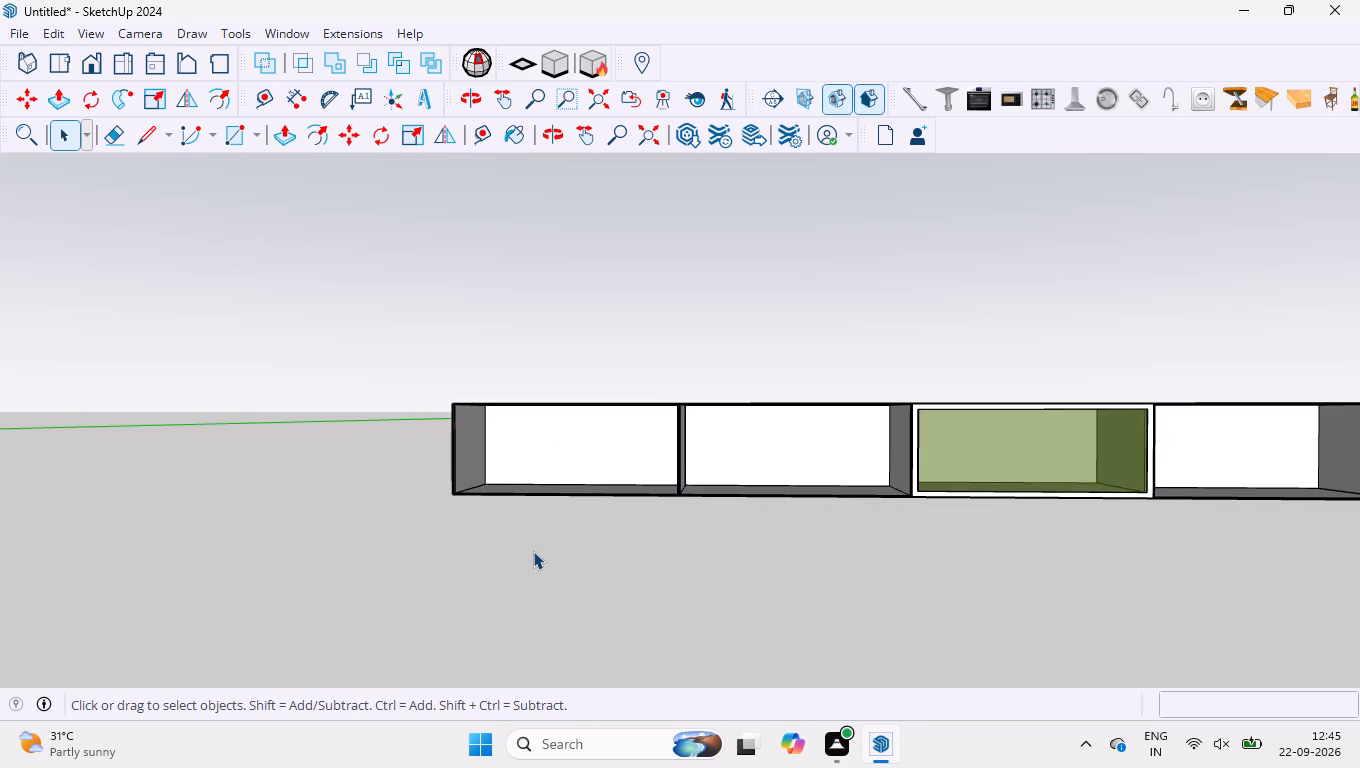
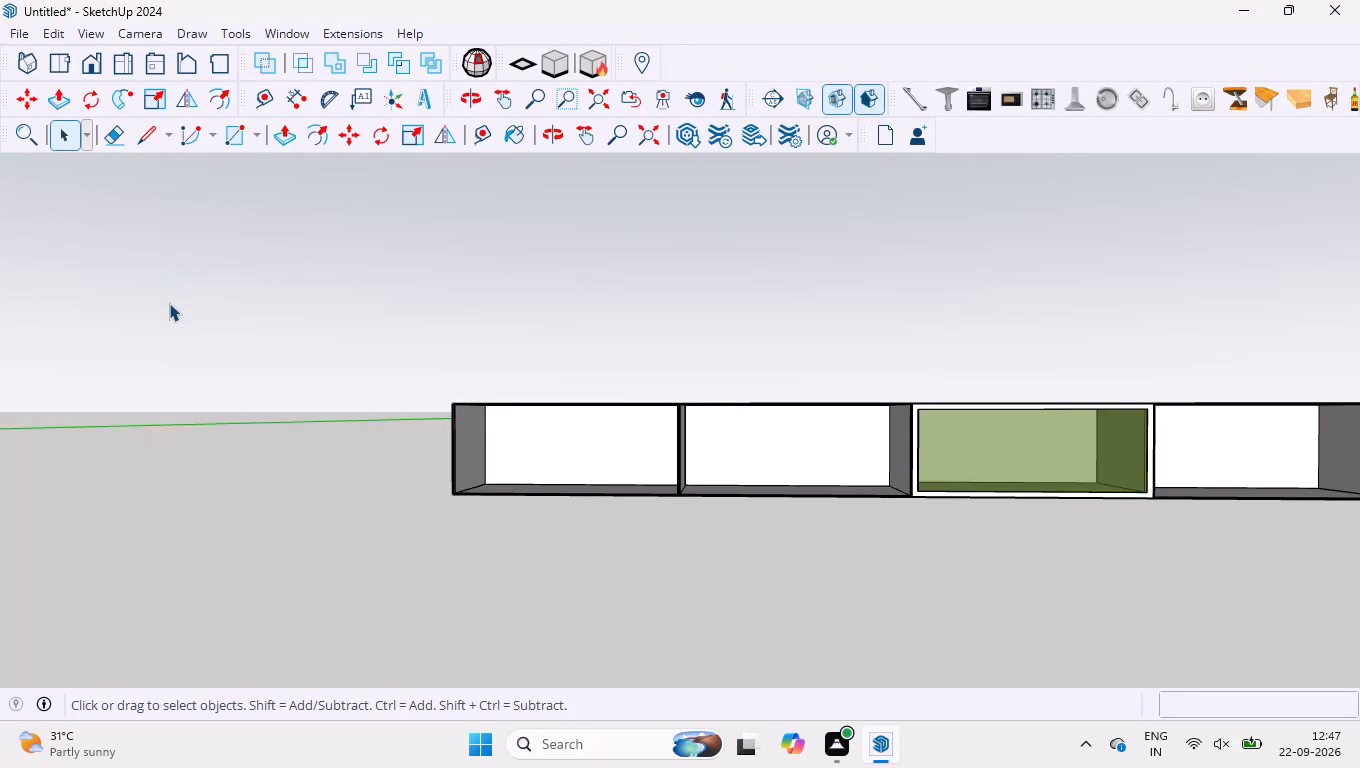
Draw a 300 mm vertical line down the first compartment's outer front edge, from top corner to bottom corner.
scroll(438, 337, "up", 7)
scroll(487, 435, "up", 8)
scroll(346, 232, "down", 1)
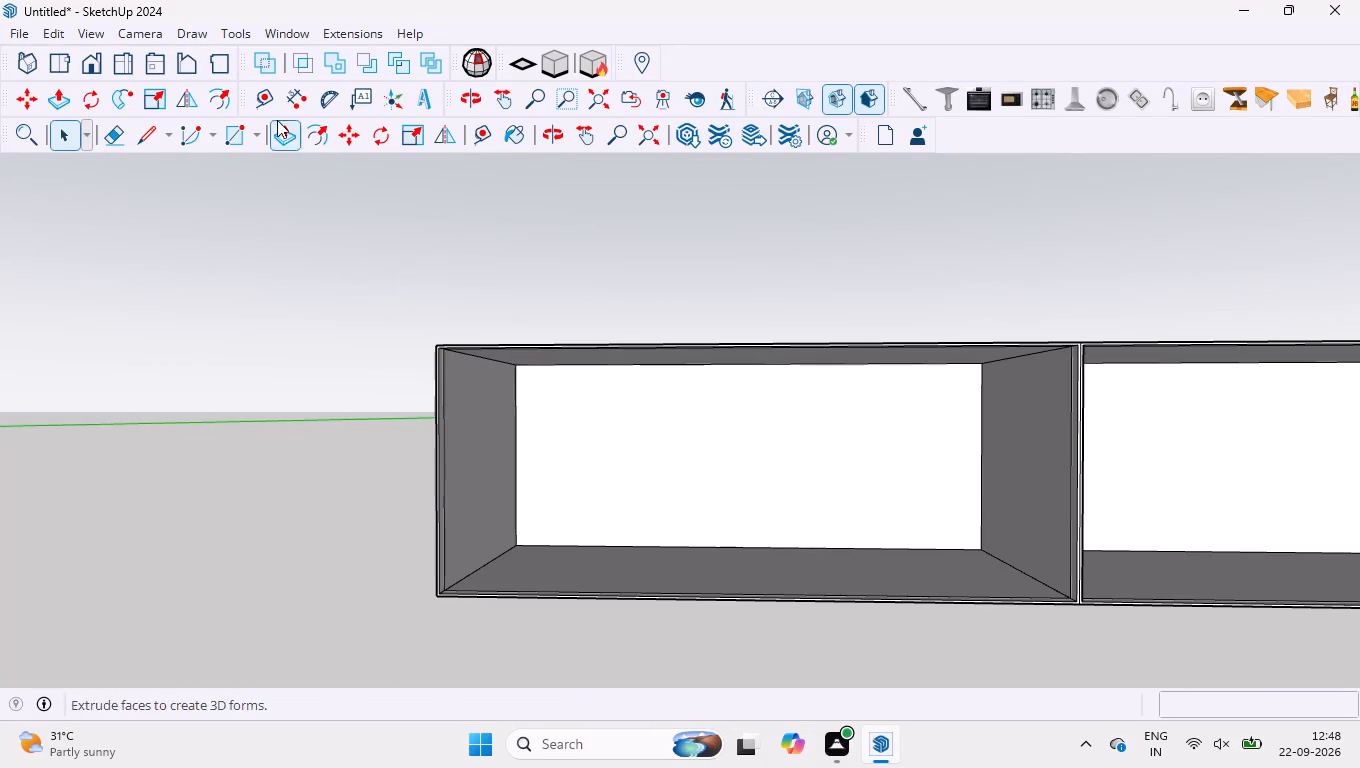
left_click(150, 134)
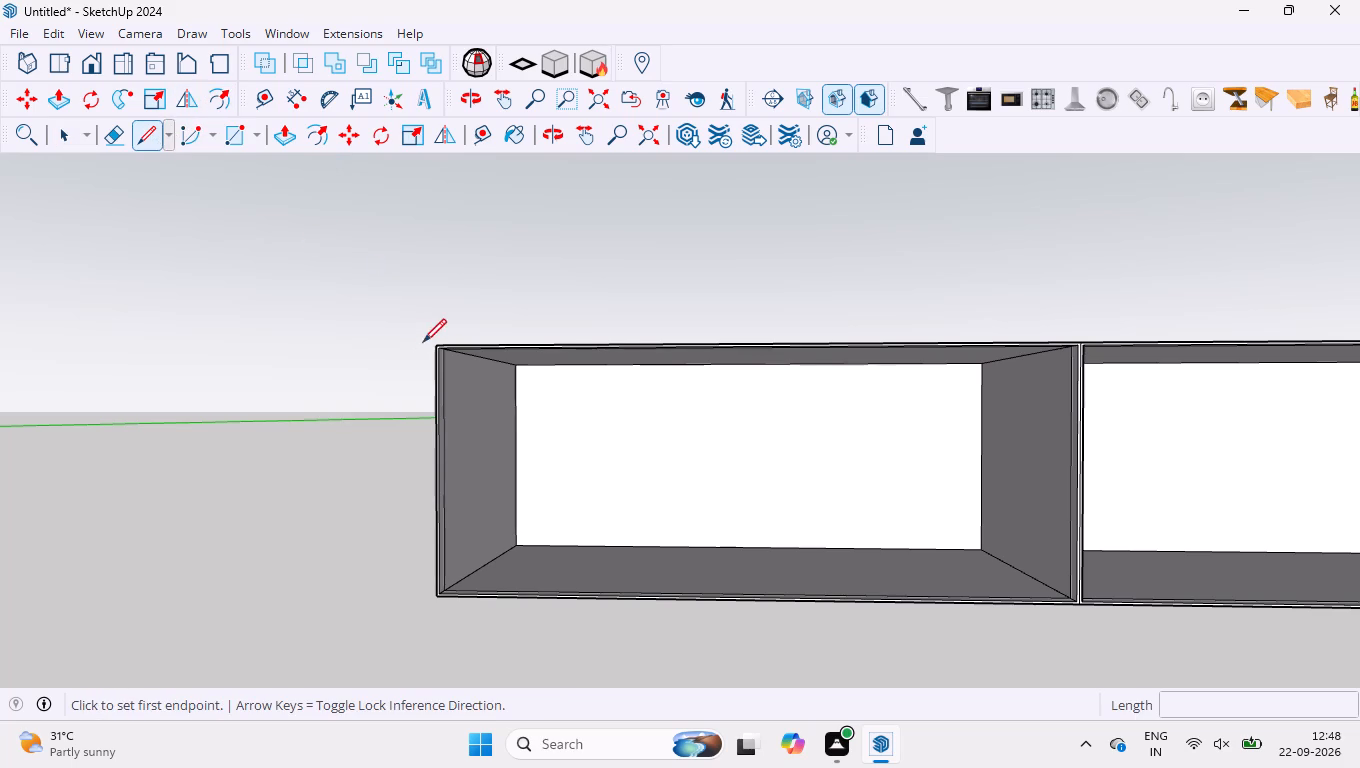
left_click(431, 345)
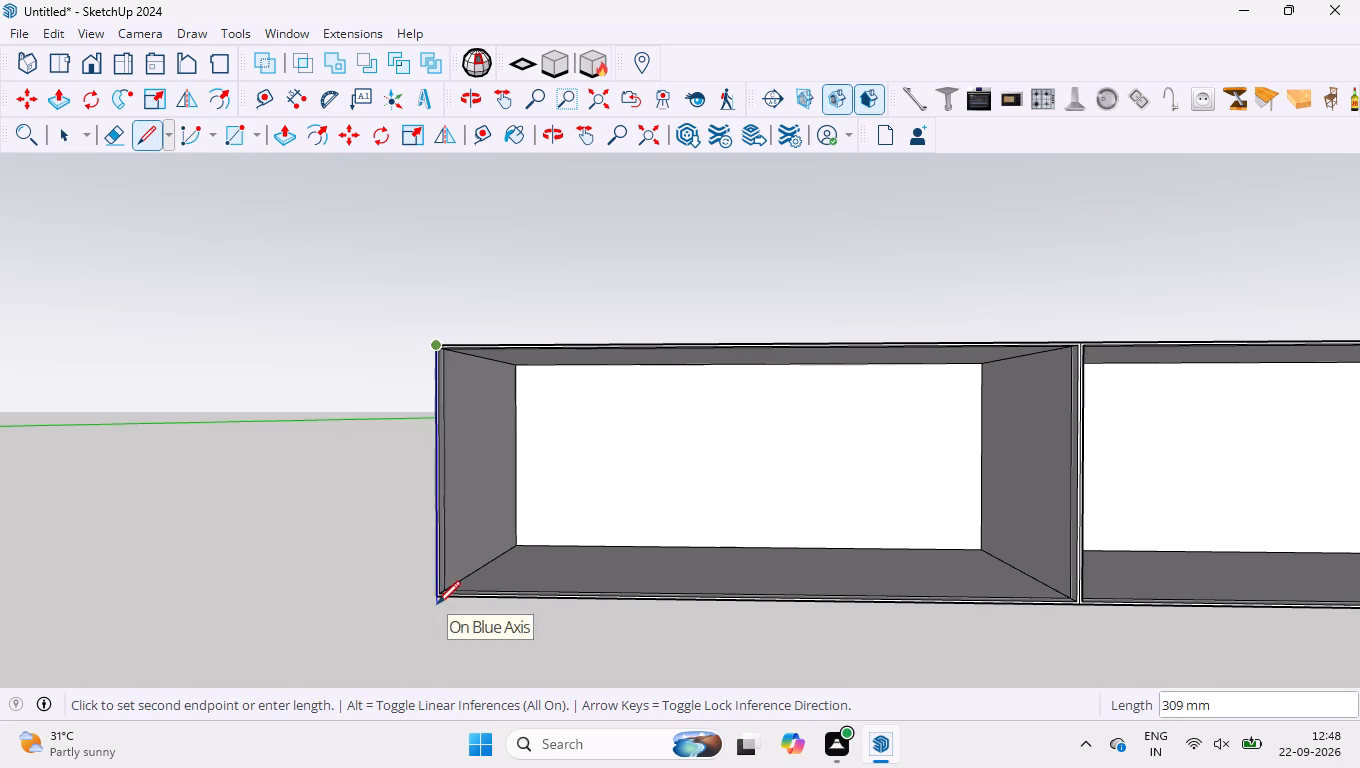
left_click(434, 600)
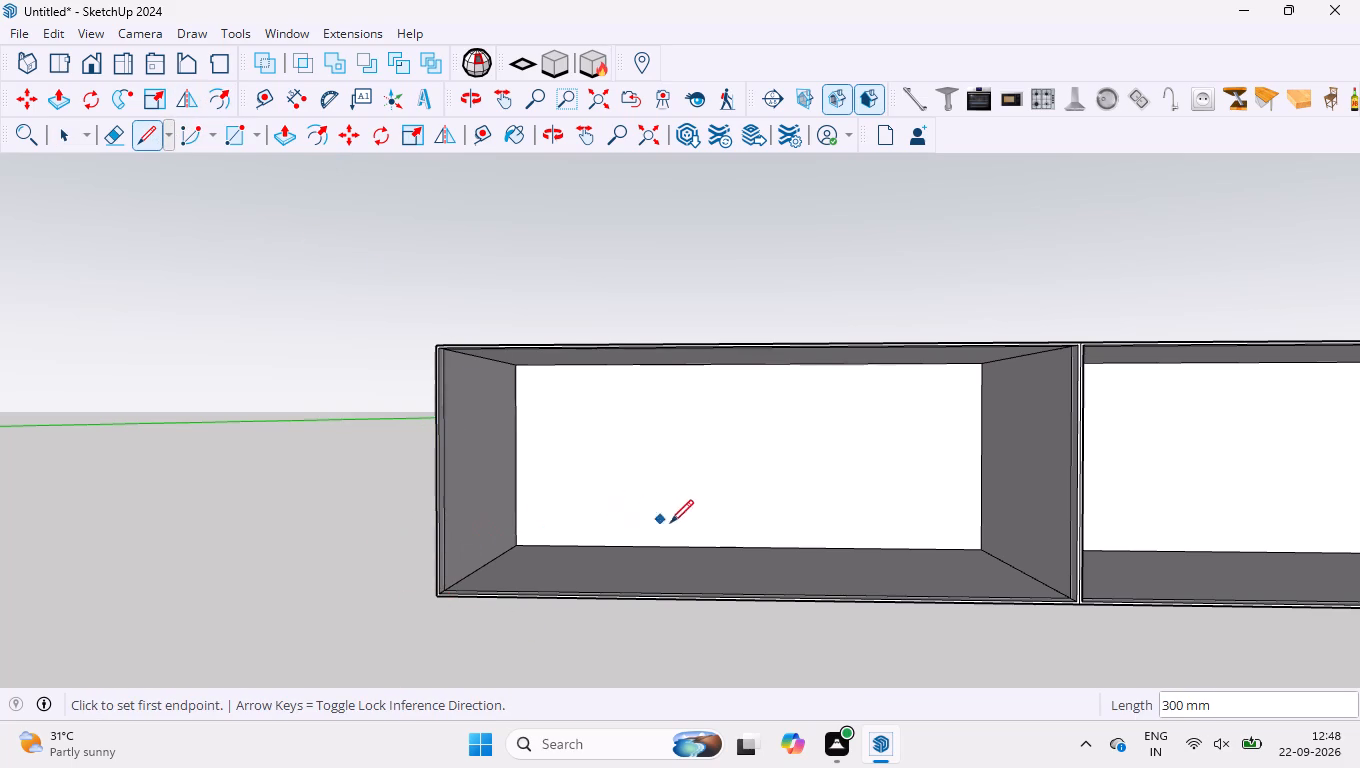
scroll(336, 535, "down", 4)
middle_click_drag(323, 528, 621, 577)
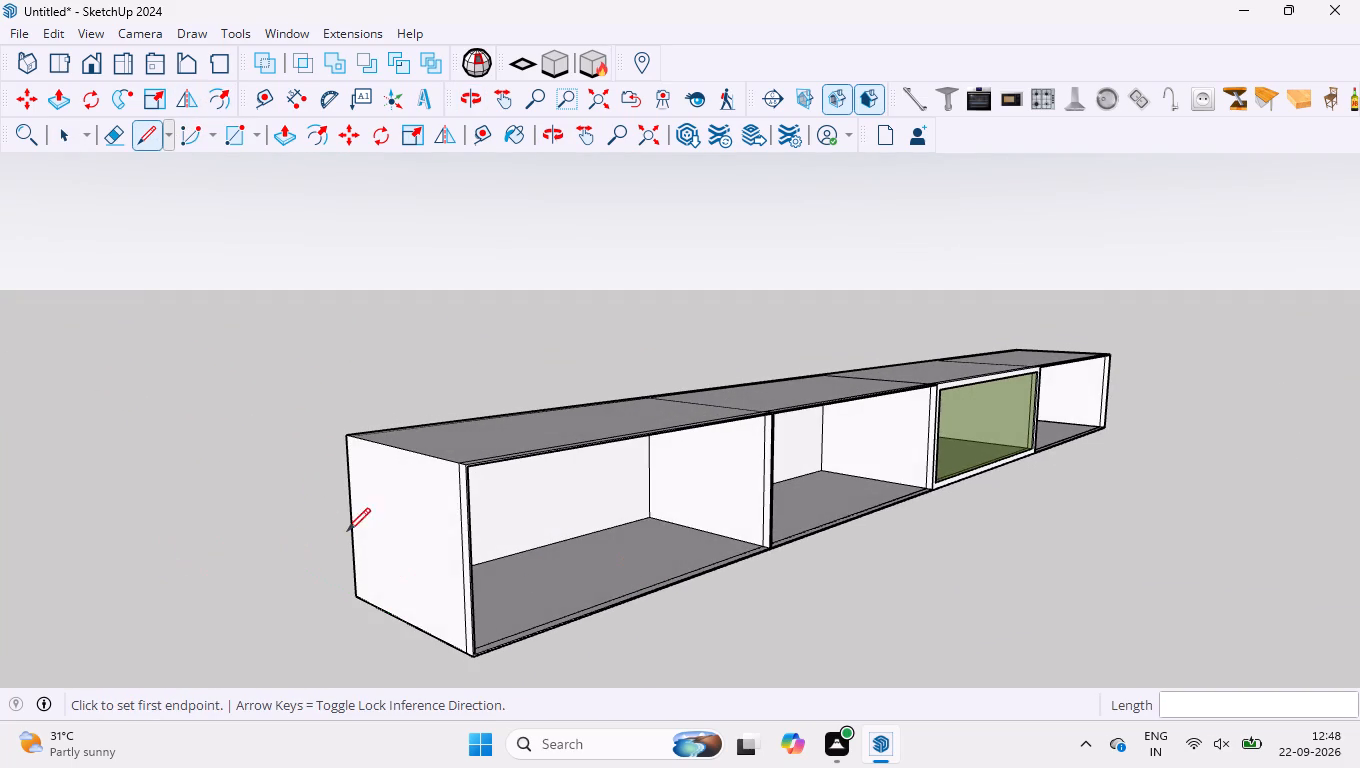
Retrace the front vertical edge of the cabinet's end panel at the first compartment with a 300 mm line.
key("space")
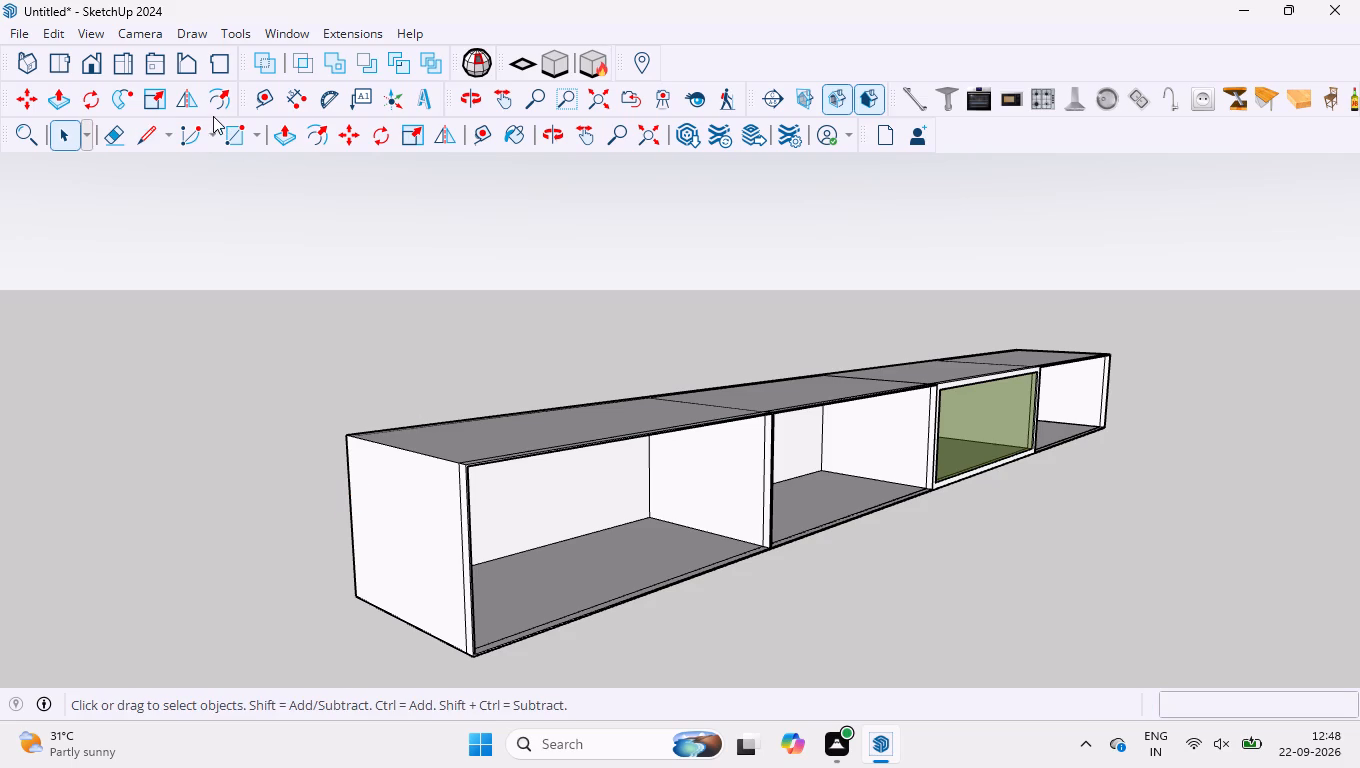
left_click(163, 136)
scroll(462, 654, "up", 4)
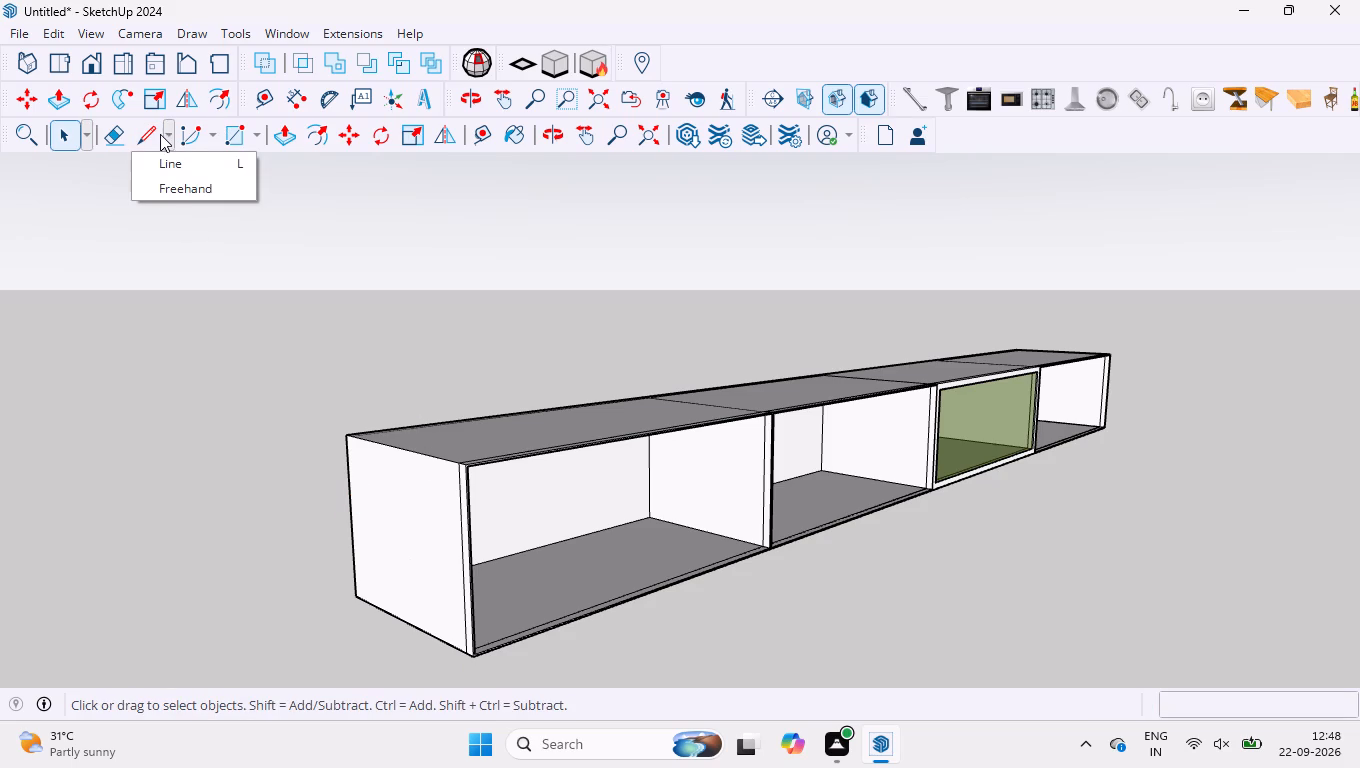
double_click(154, 138)
scroll(433, 471, "up", 2)
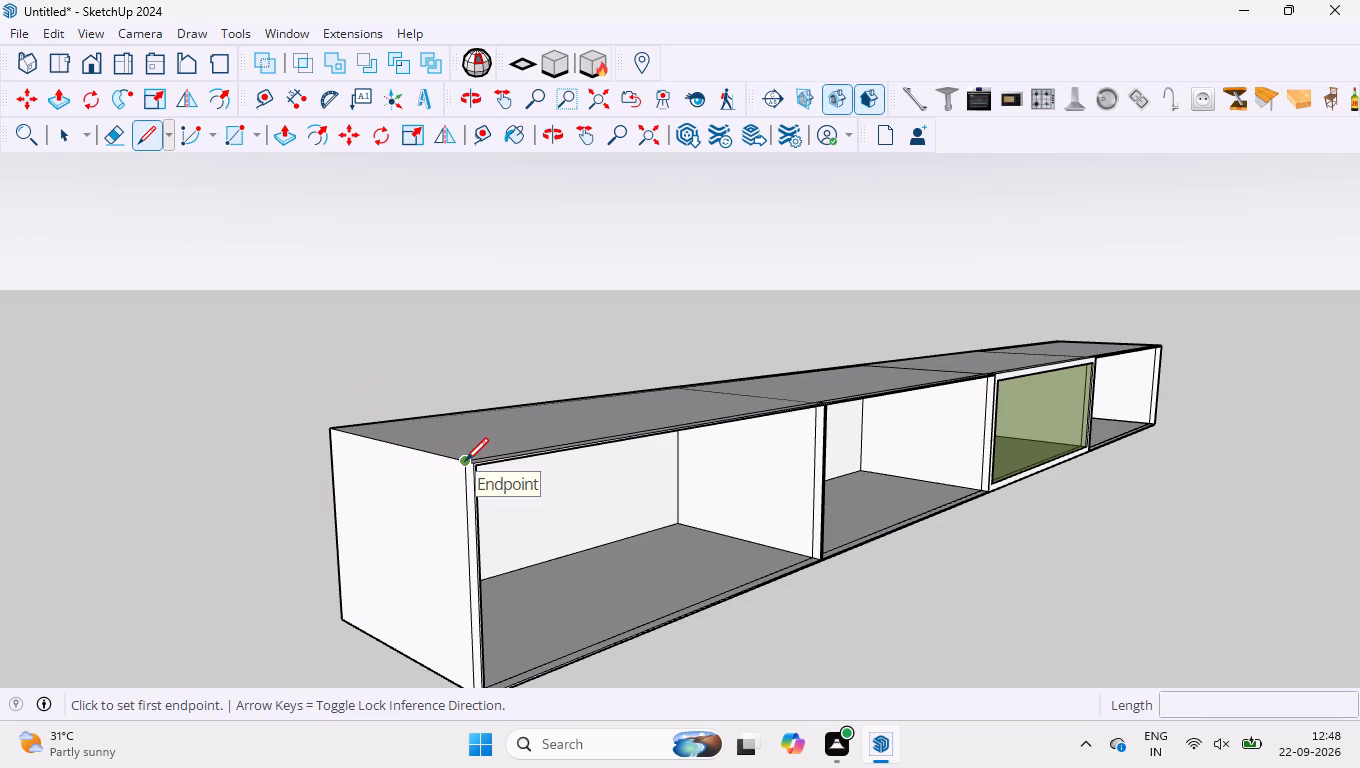
left_click(463, 461)
scroll(406, 411, "down", 3)
scroll(418, 610, "up", 4)
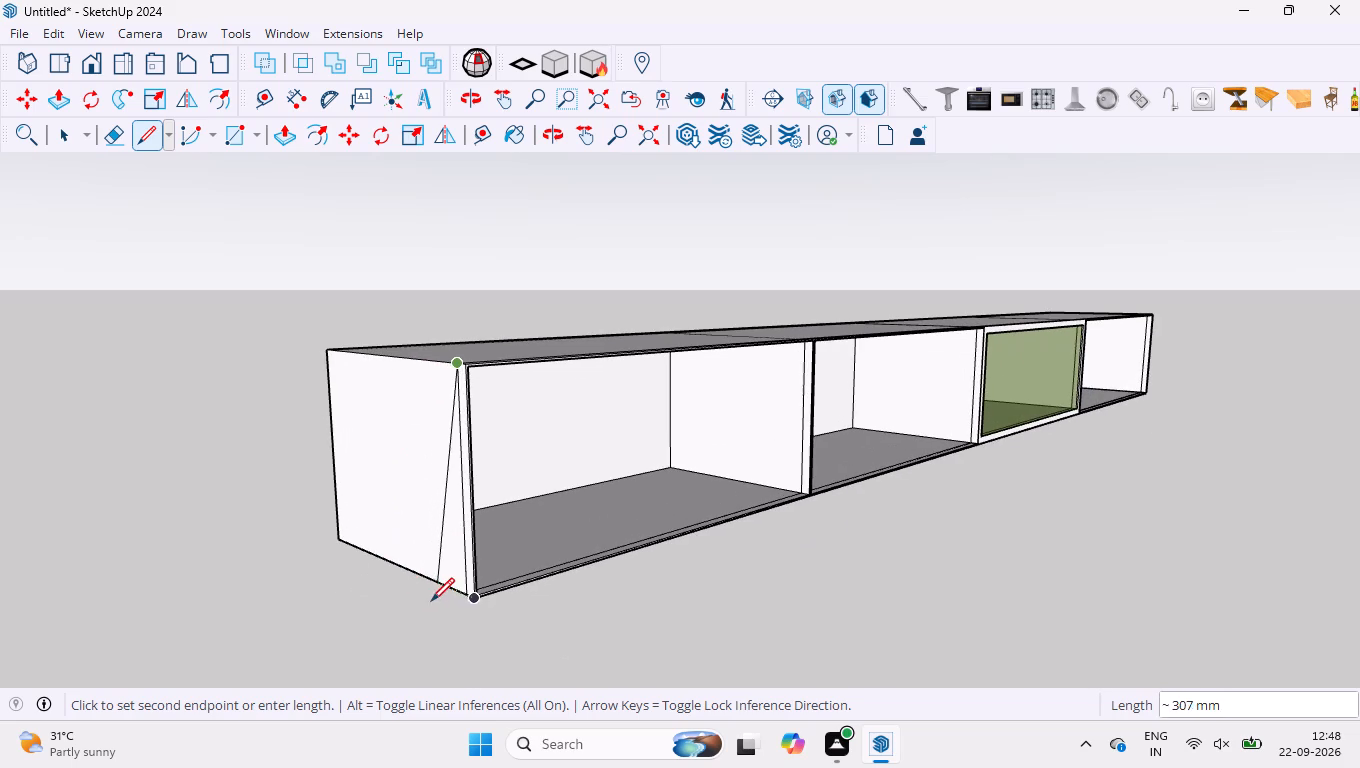
left_click(465, 600)
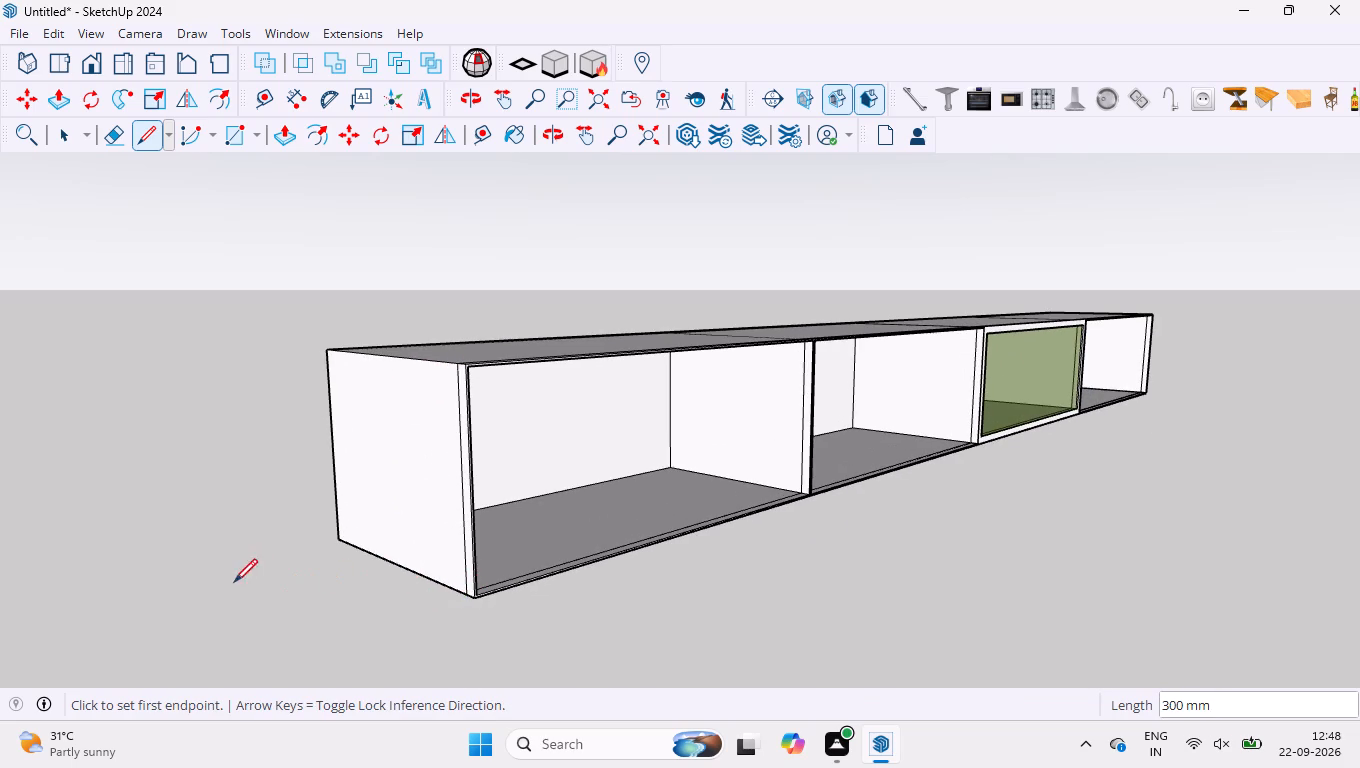
middle_click_drag(452, 441, 224, 437)
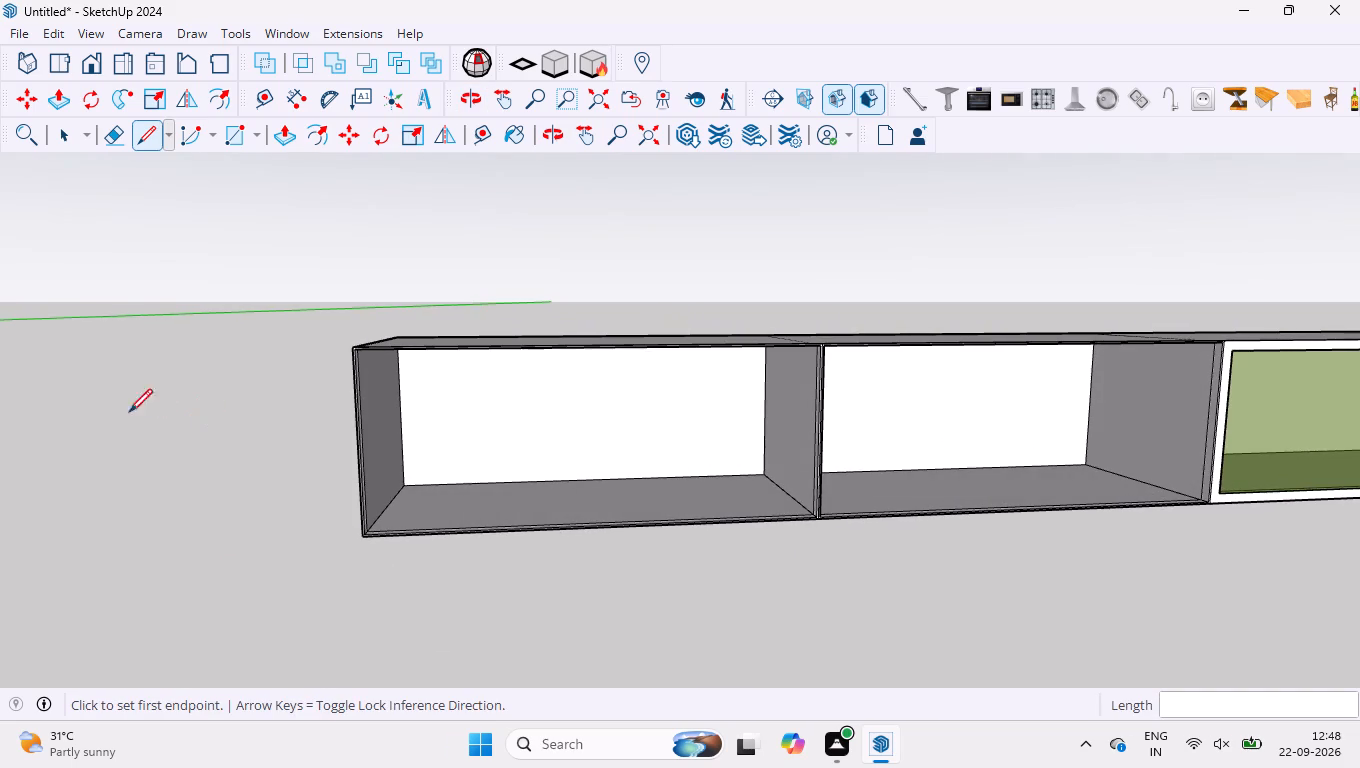
key("space")
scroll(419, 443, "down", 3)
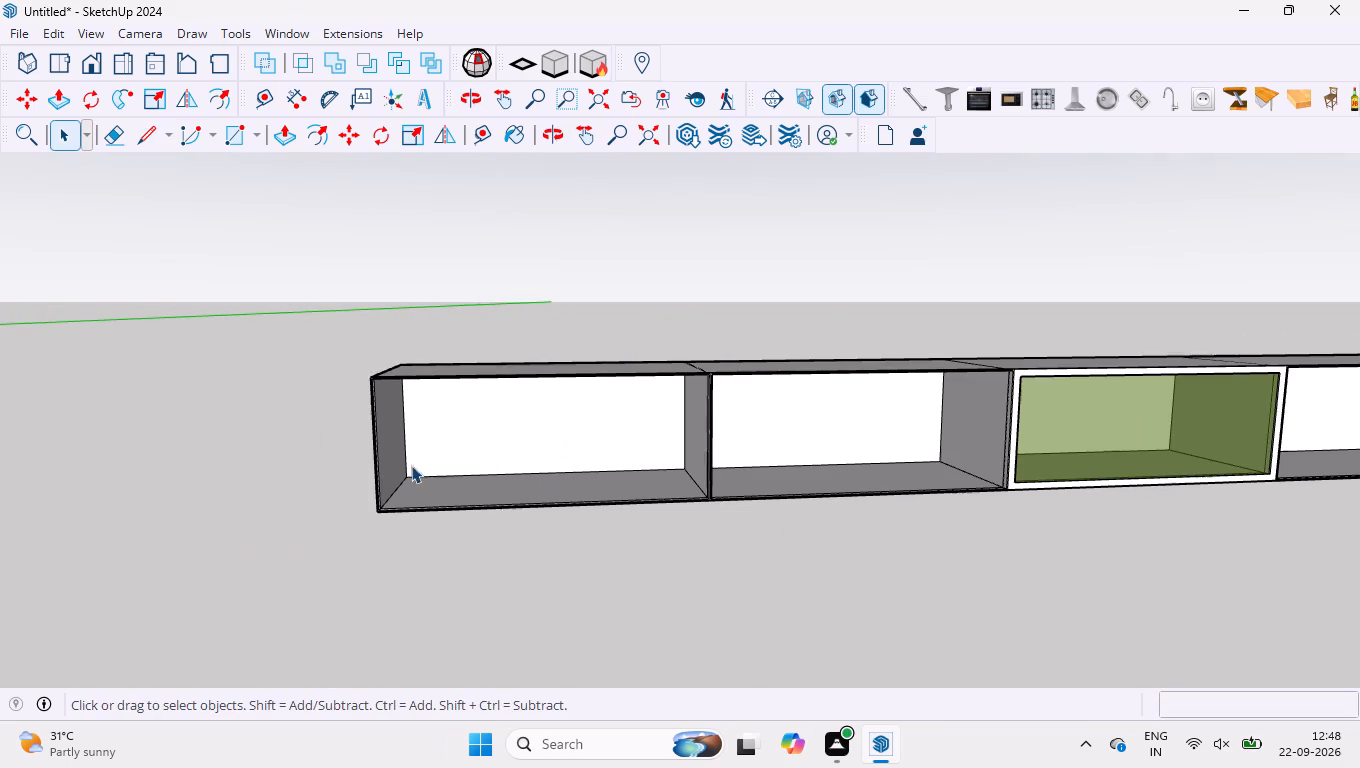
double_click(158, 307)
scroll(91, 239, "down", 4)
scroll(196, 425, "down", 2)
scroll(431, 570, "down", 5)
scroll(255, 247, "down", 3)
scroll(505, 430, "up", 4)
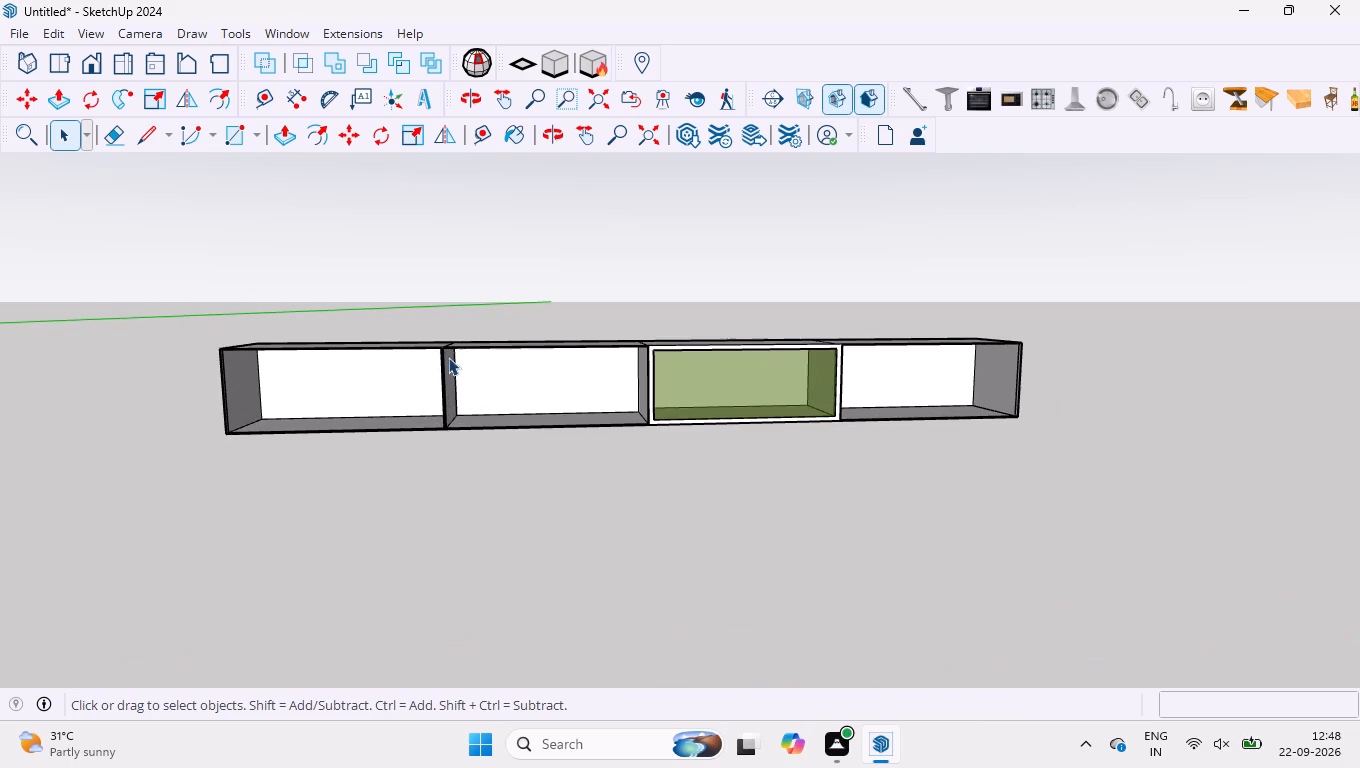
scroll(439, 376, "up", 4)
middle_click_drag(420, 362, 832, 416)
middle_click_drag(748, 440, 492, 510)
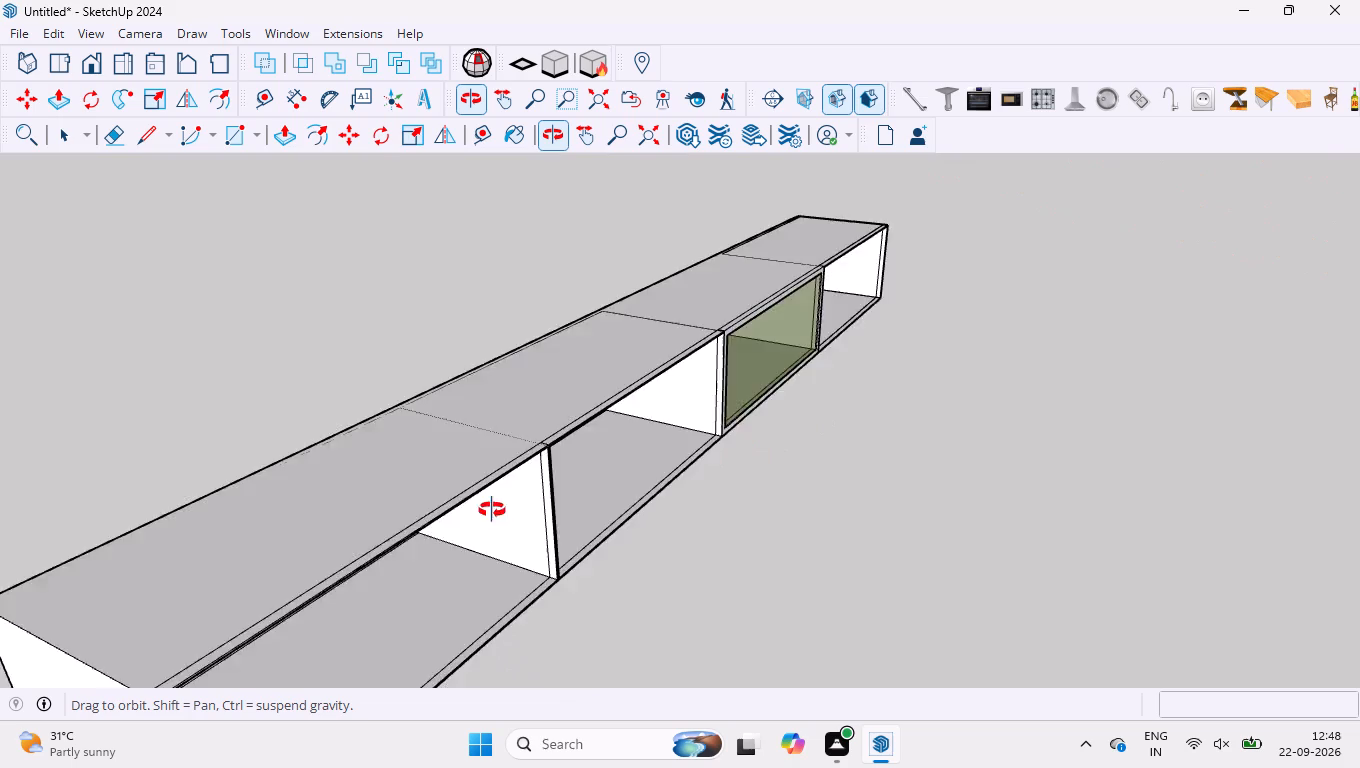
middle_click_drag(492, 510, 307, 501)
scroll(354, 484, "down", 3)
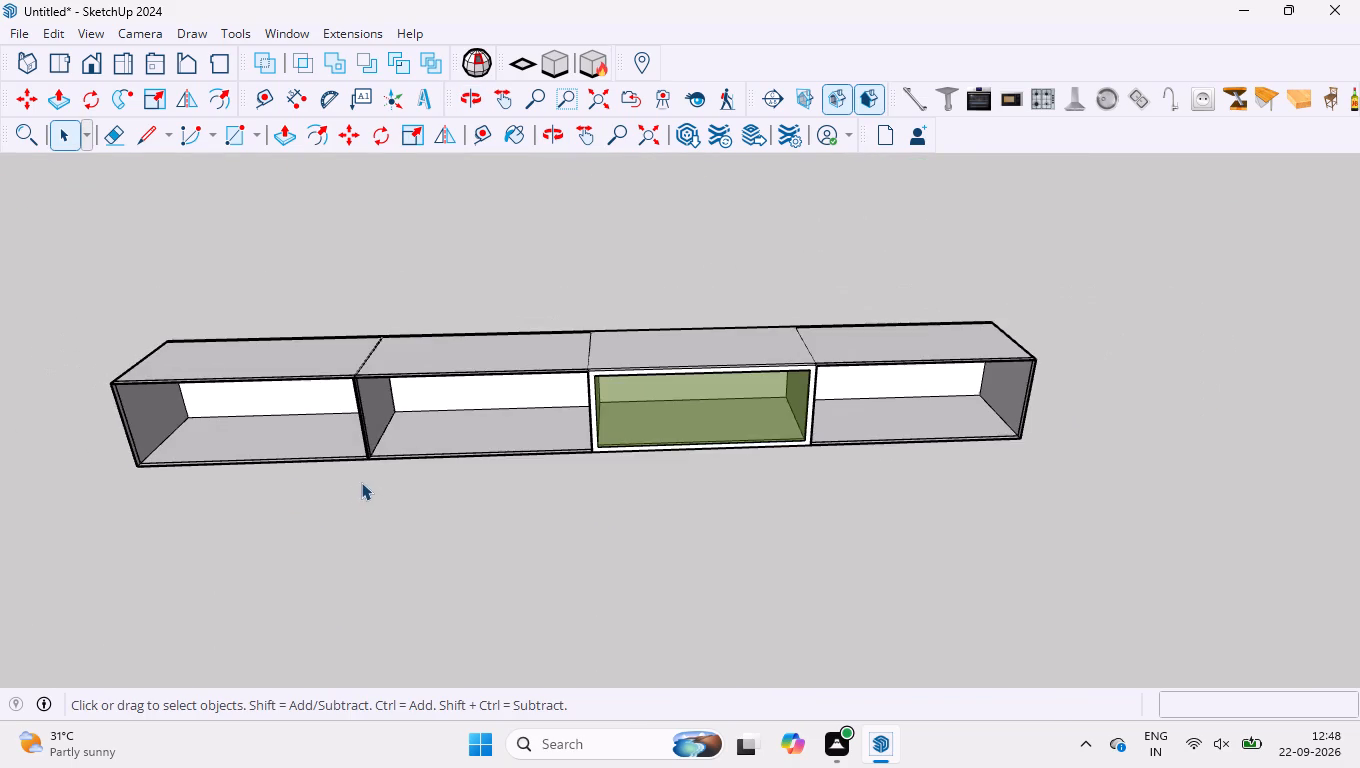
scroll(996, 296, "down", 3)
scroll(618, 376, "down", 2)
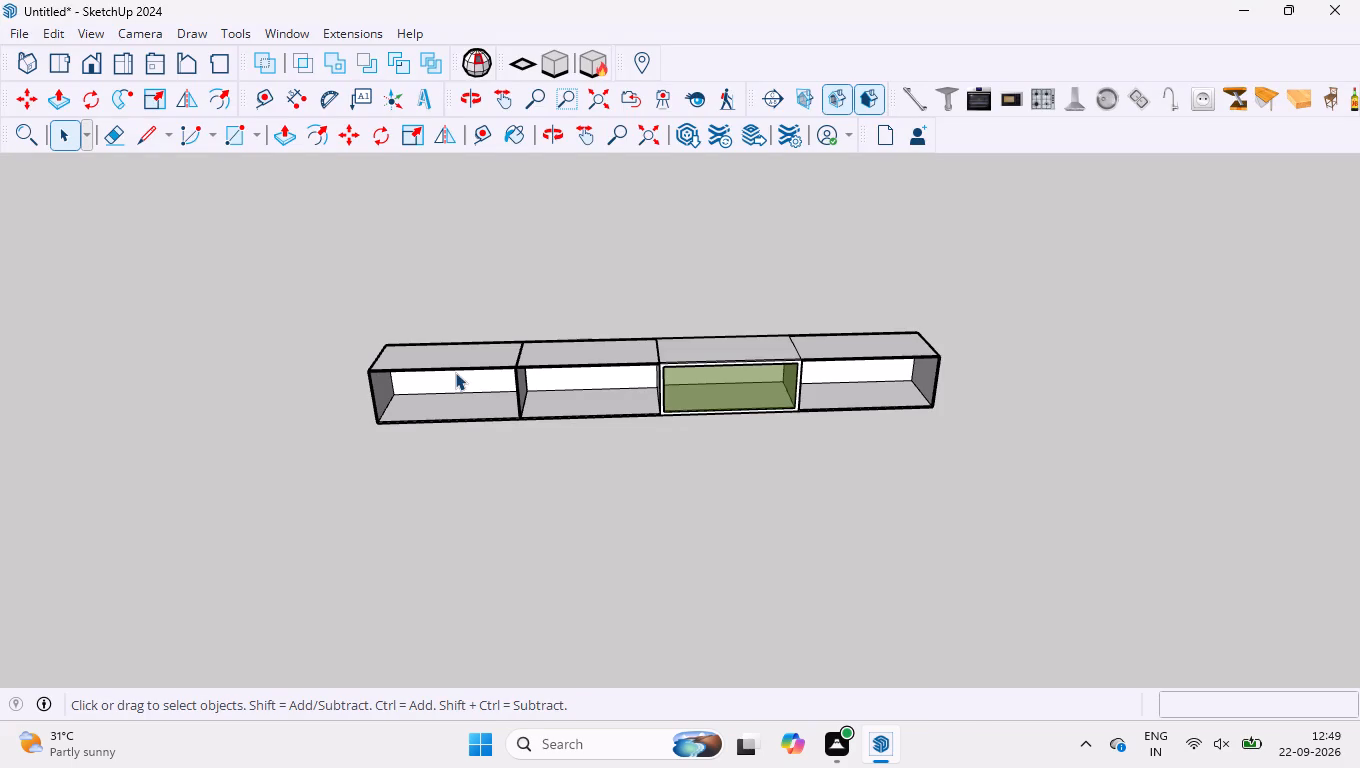
Group the entire four-compartment cabinet, including its frame and green glass pane, into a single group.
scroll(431, 361, "down", 5)
scroll(433, 373, "up", 5)
middle_click_drag(415, 402, 366, 296)
left_click_drag(263, 297, 850, 538)
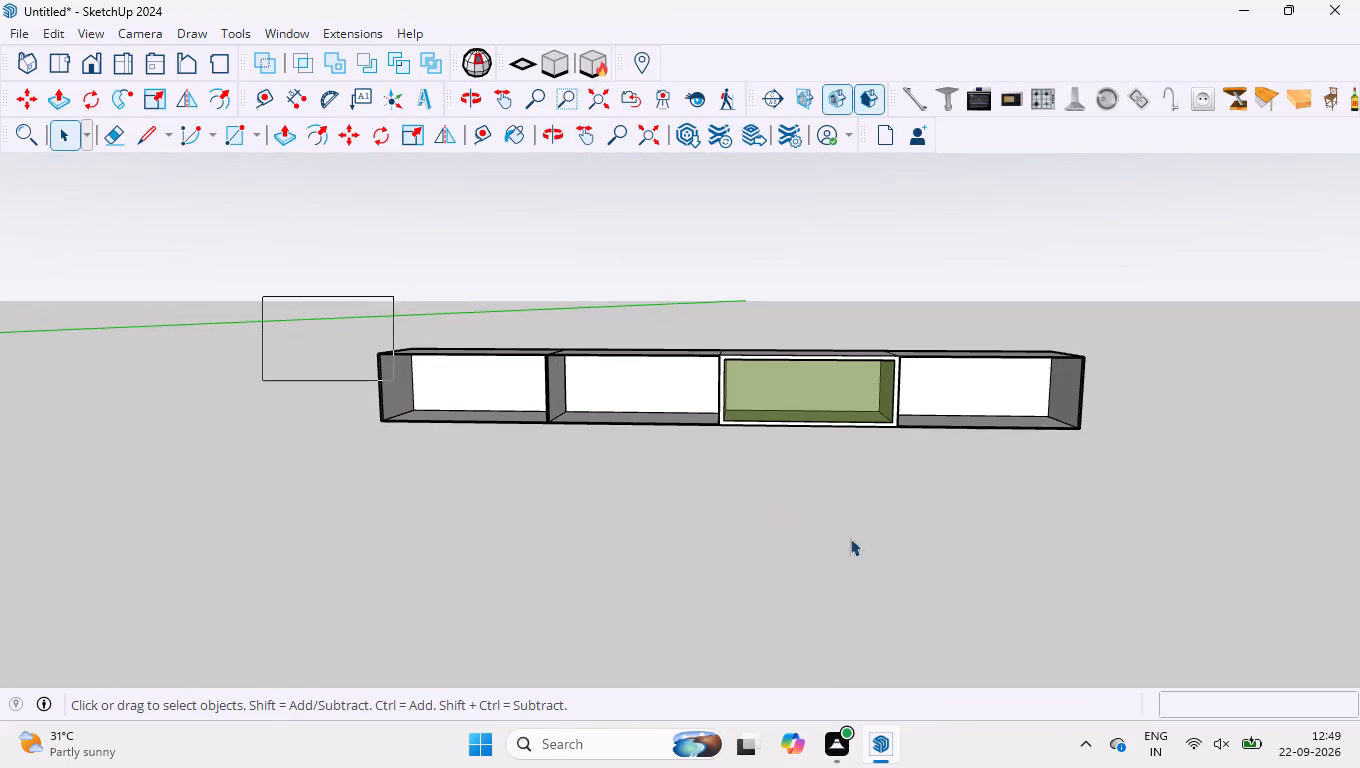
left_click_drag(850, 538, 1308, 646)
right_click(744, 425)
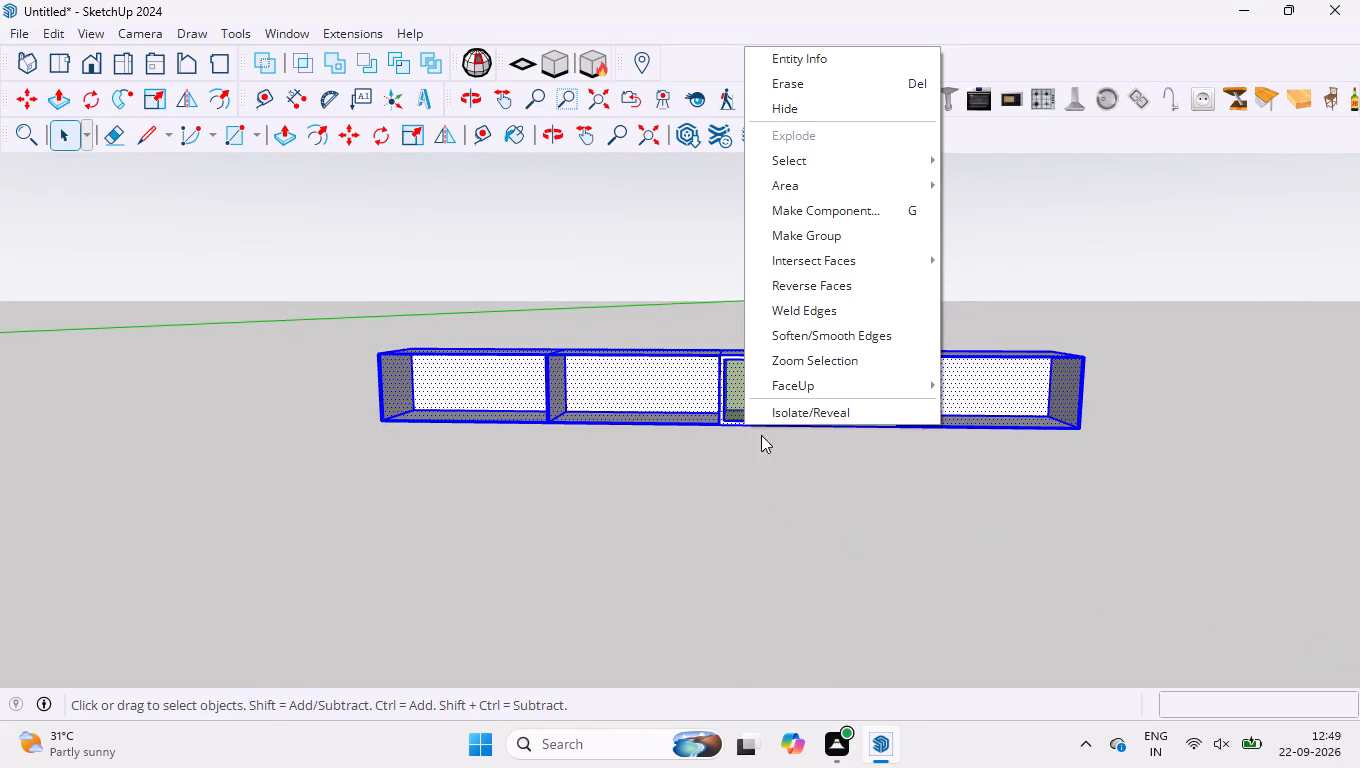
left_click(833, 234)
left_click(735, 283)
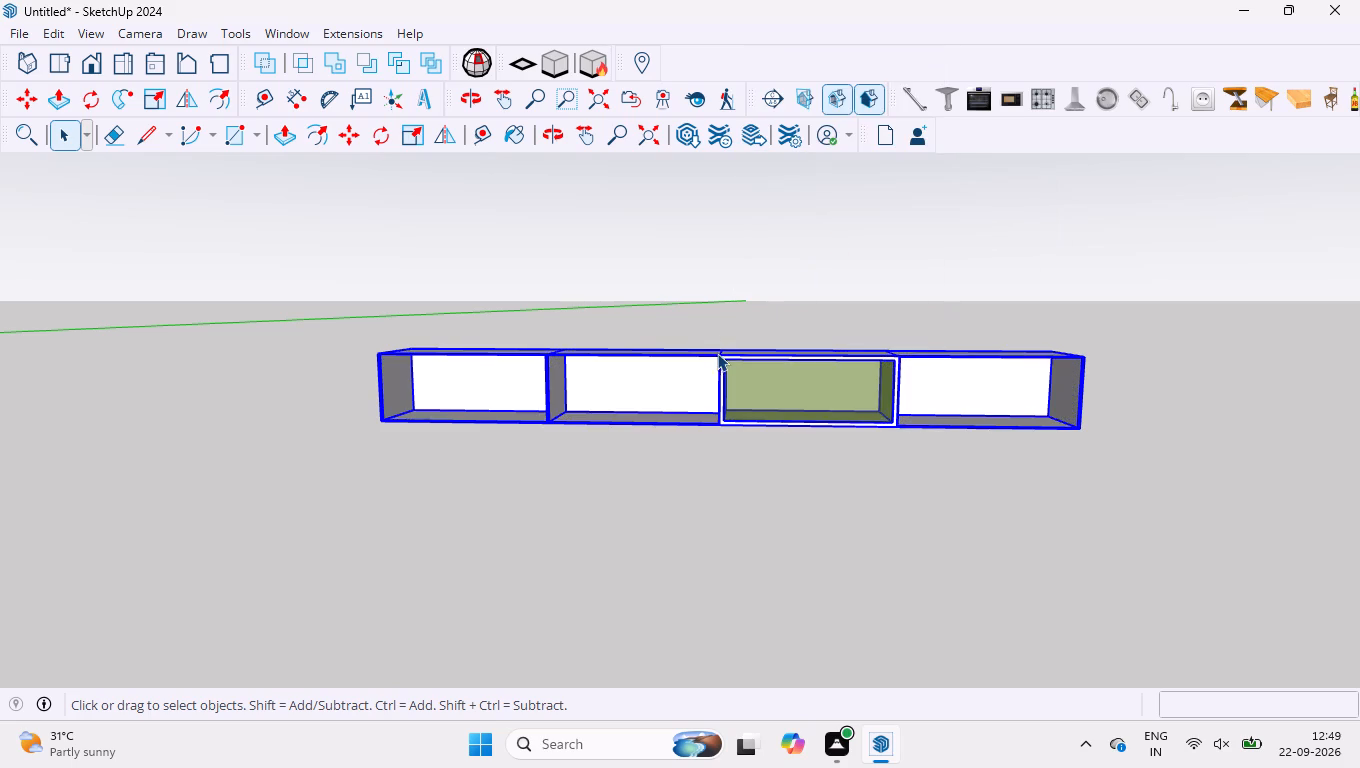
left_click(721, 362)
left_click(712, 324)
Move the grouped cabinet by its rear bottom end corner onto the bottom front corner of the wall's free end.
scroll(711, 327, "down", 6)
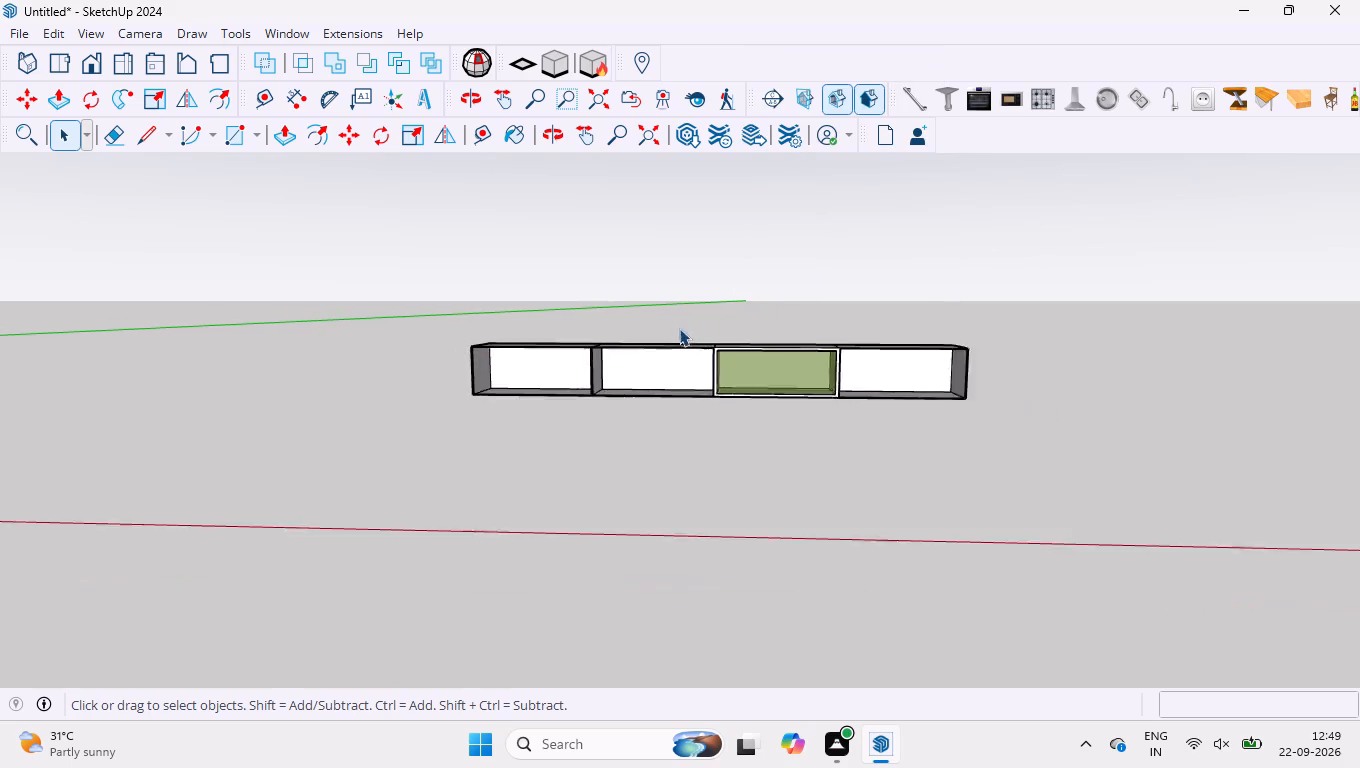
scroll(679, 328, "down", 1)
left_click_drag(357, 319, 1234, 490)
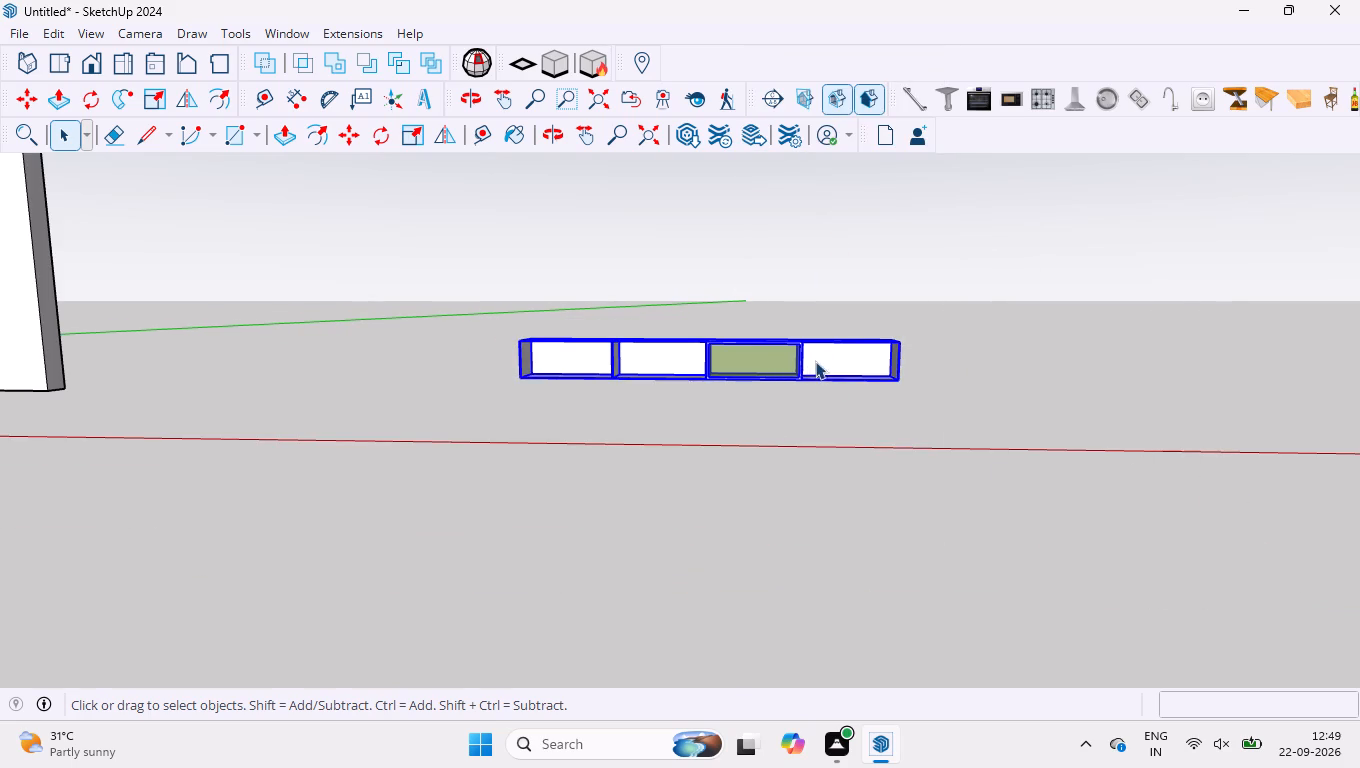
key("m")
middle_click_drag(916, 375, 563, 420)
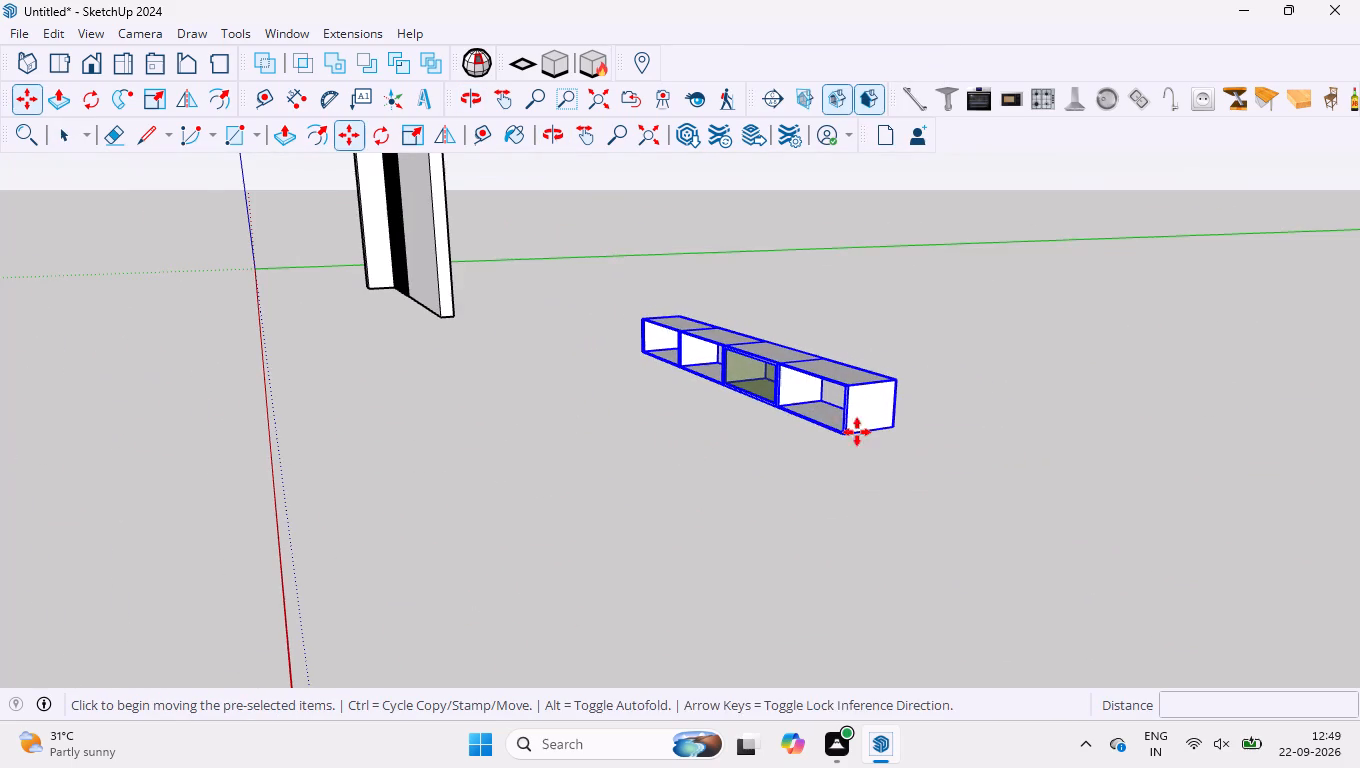
scroll(857, 417, "up", 13)
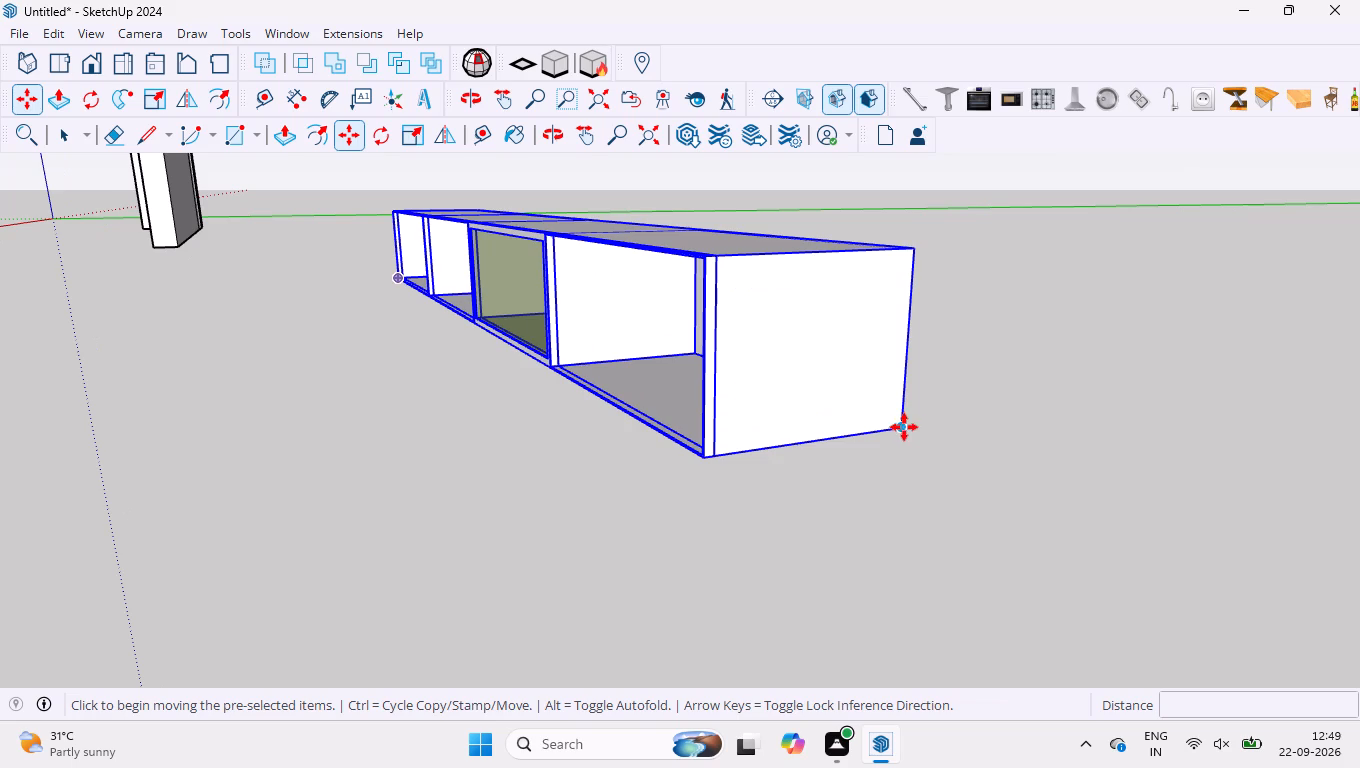
left_click(903, 427)
scroll(947, 364, "down", 17)
scroll(220, 252, "up", 2)
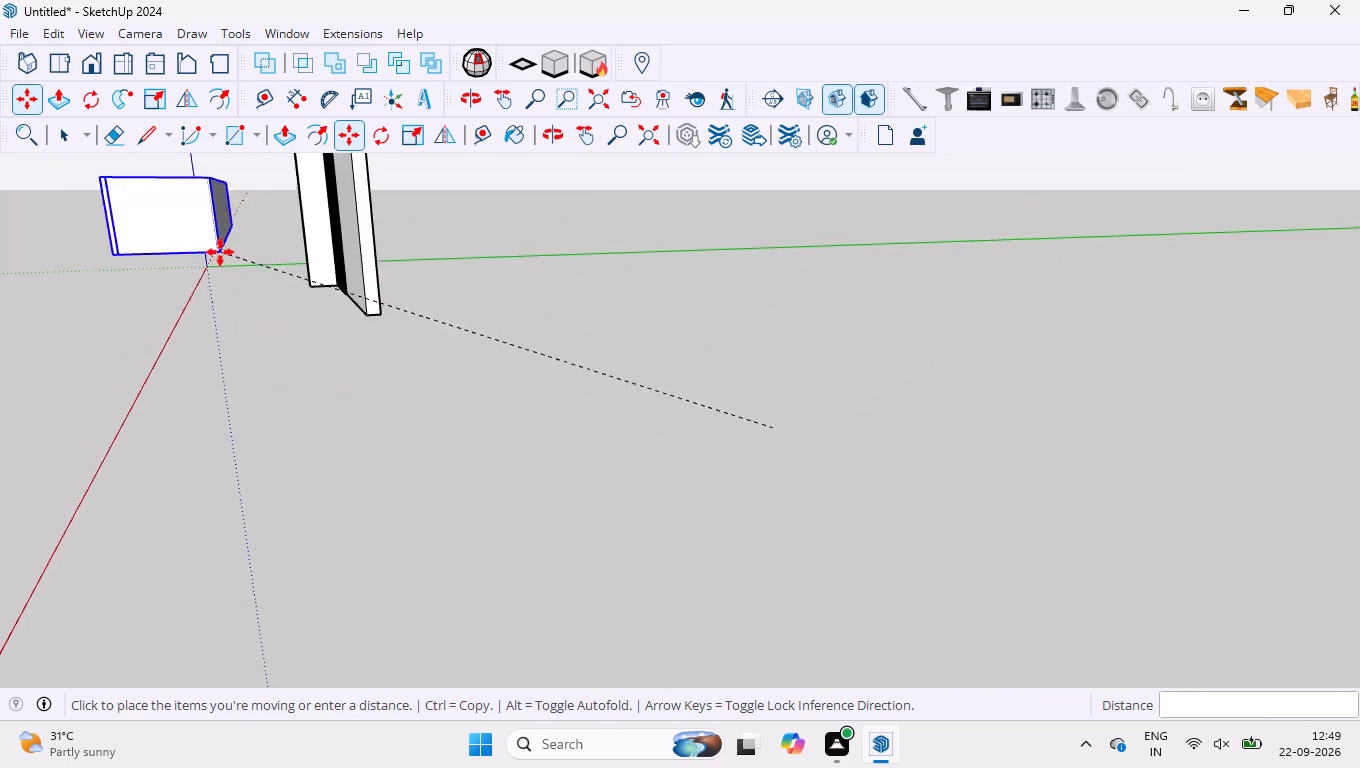
scroll(220, 252, "up", 13)
scroll(437, 362, "up", 5)
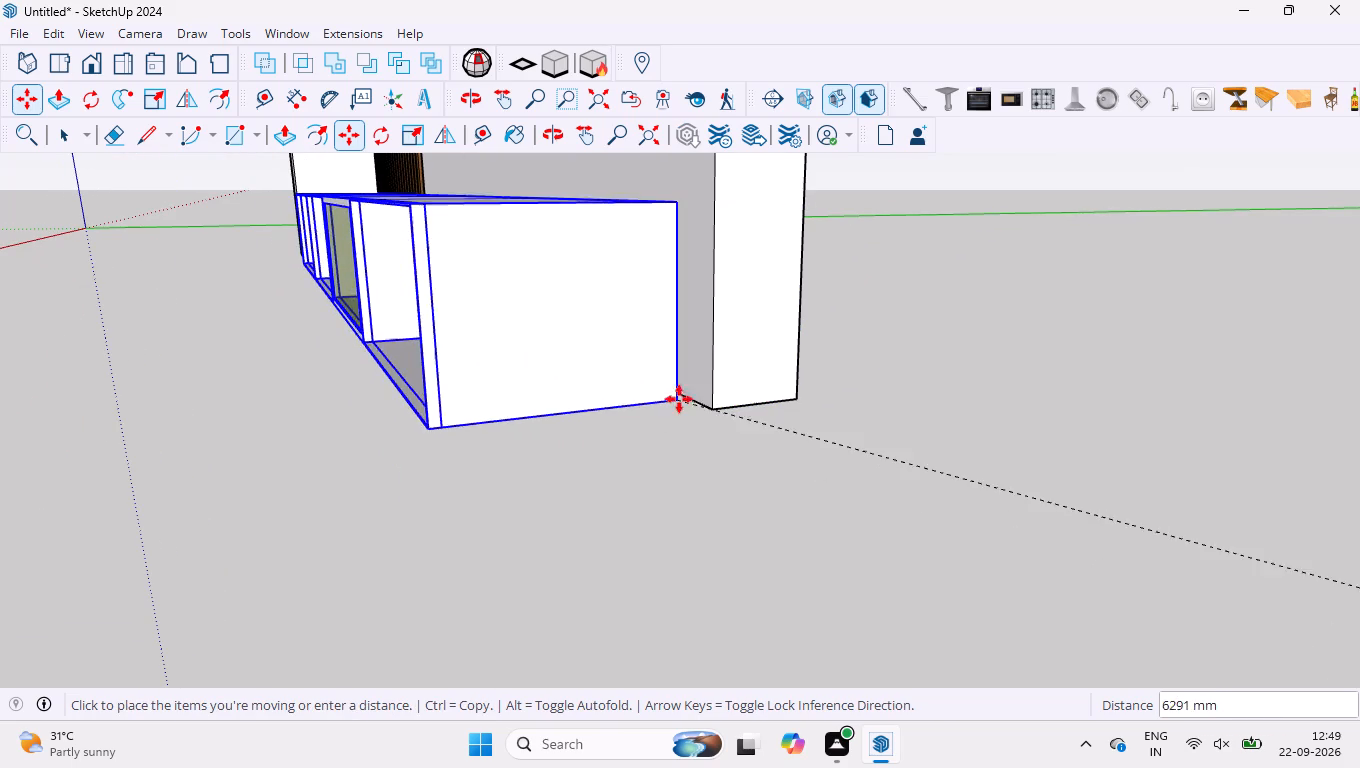
left_click(712, 406)
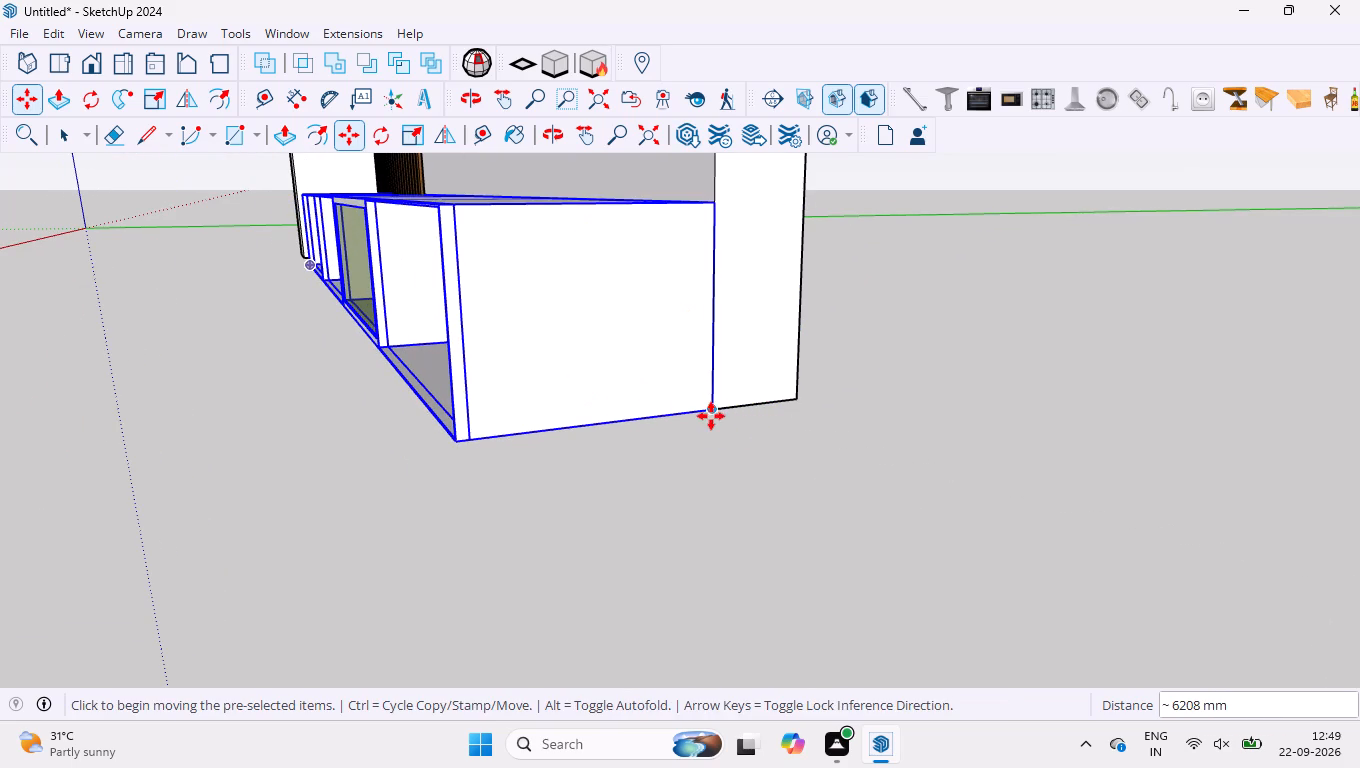
Raise the cabinet 430 mm vertically along the wall's end edge.
left_click(711, 411)
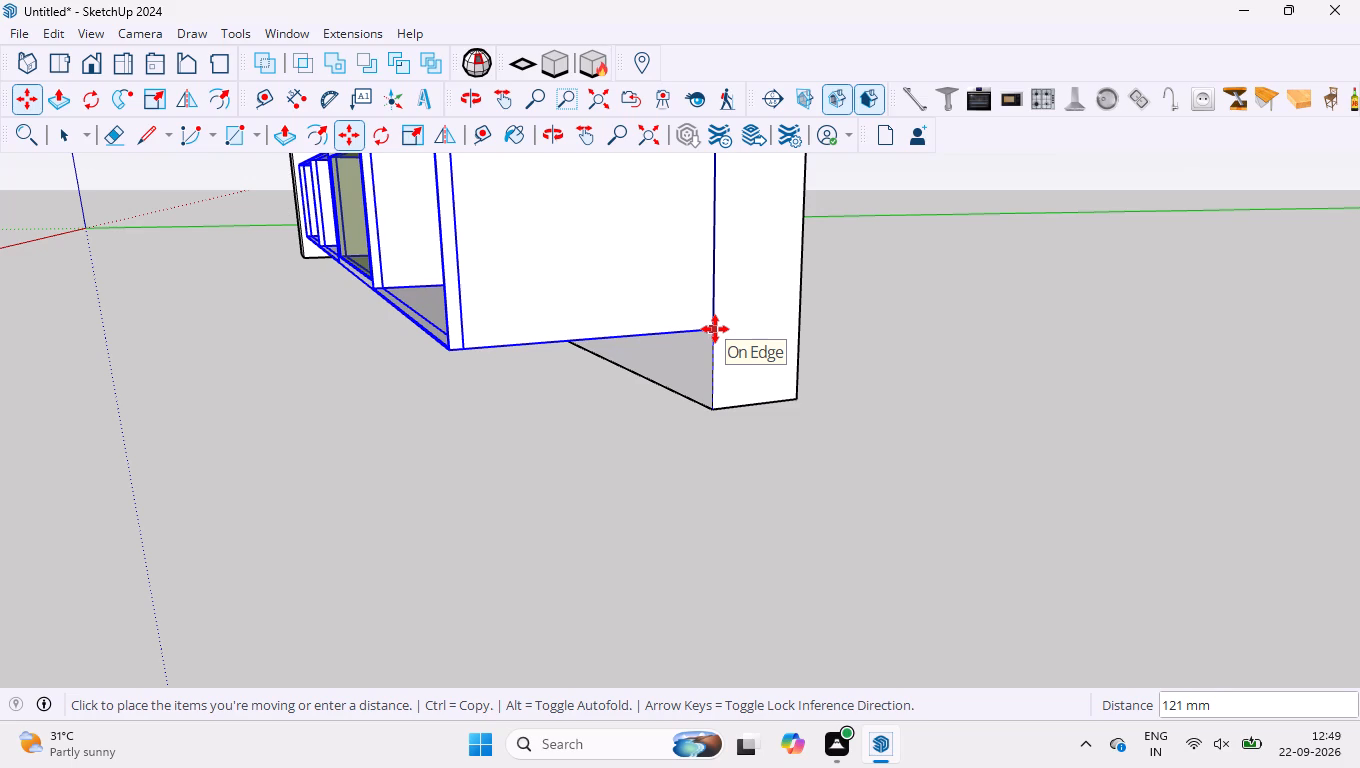
type("439")
key("BackSpace")
key("0")
key("Return")
key("space")
scroll(742, 355, "down", 13)
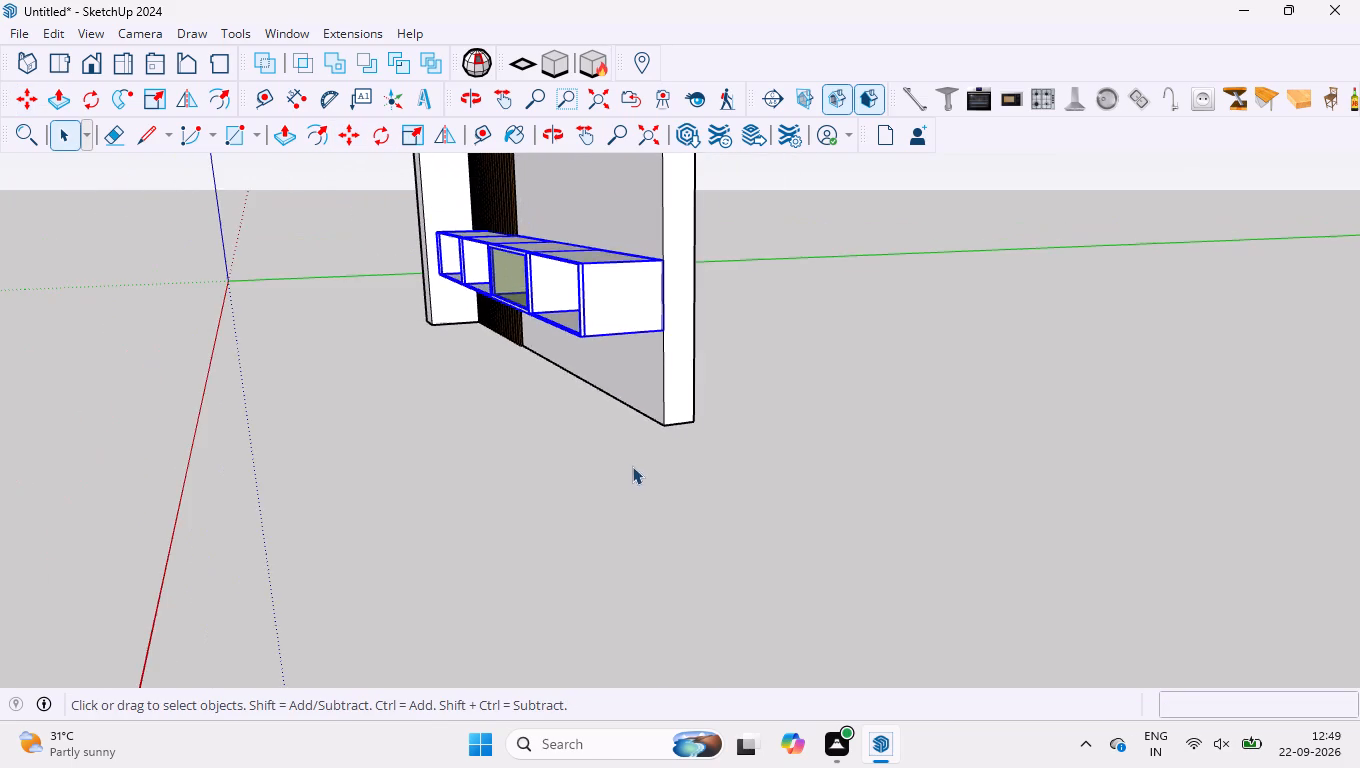
middle_click_drag(579, 466, 1045, 464)
left_click(769, 446)
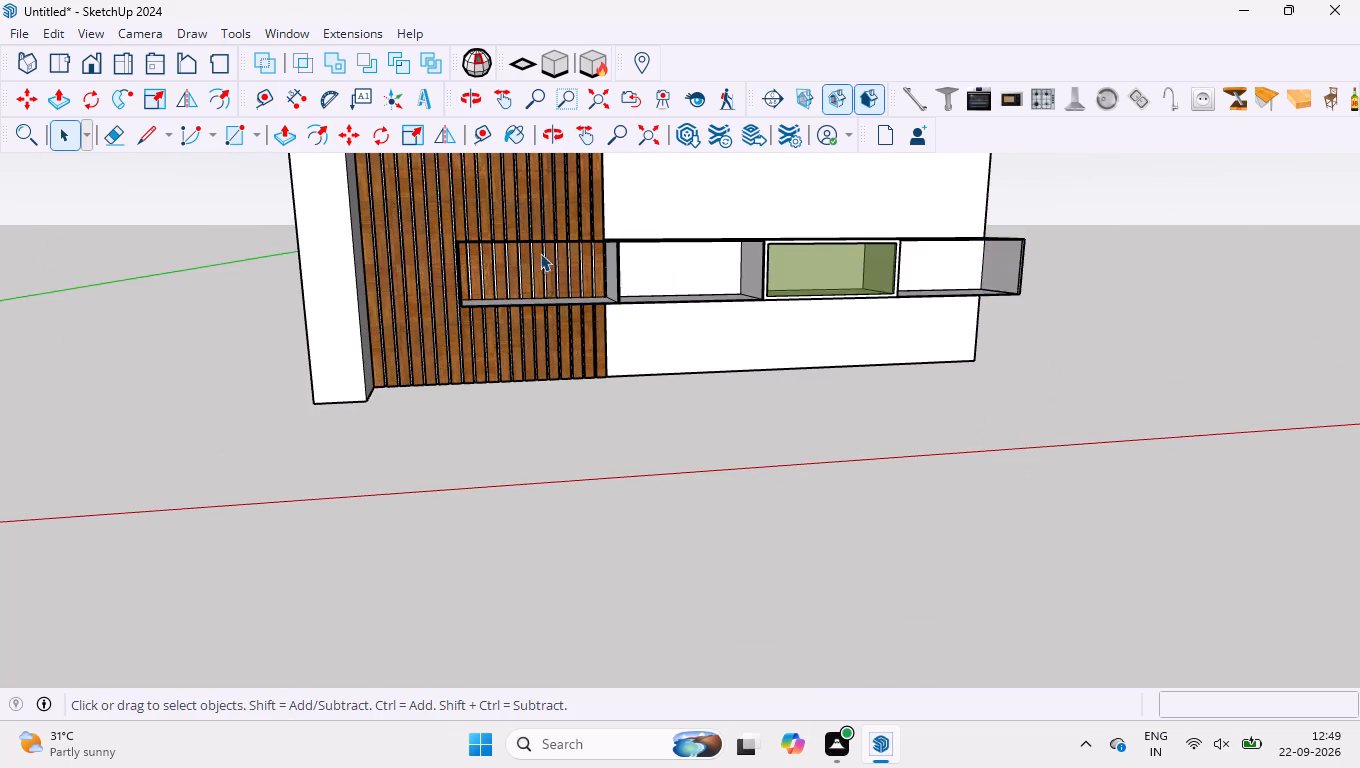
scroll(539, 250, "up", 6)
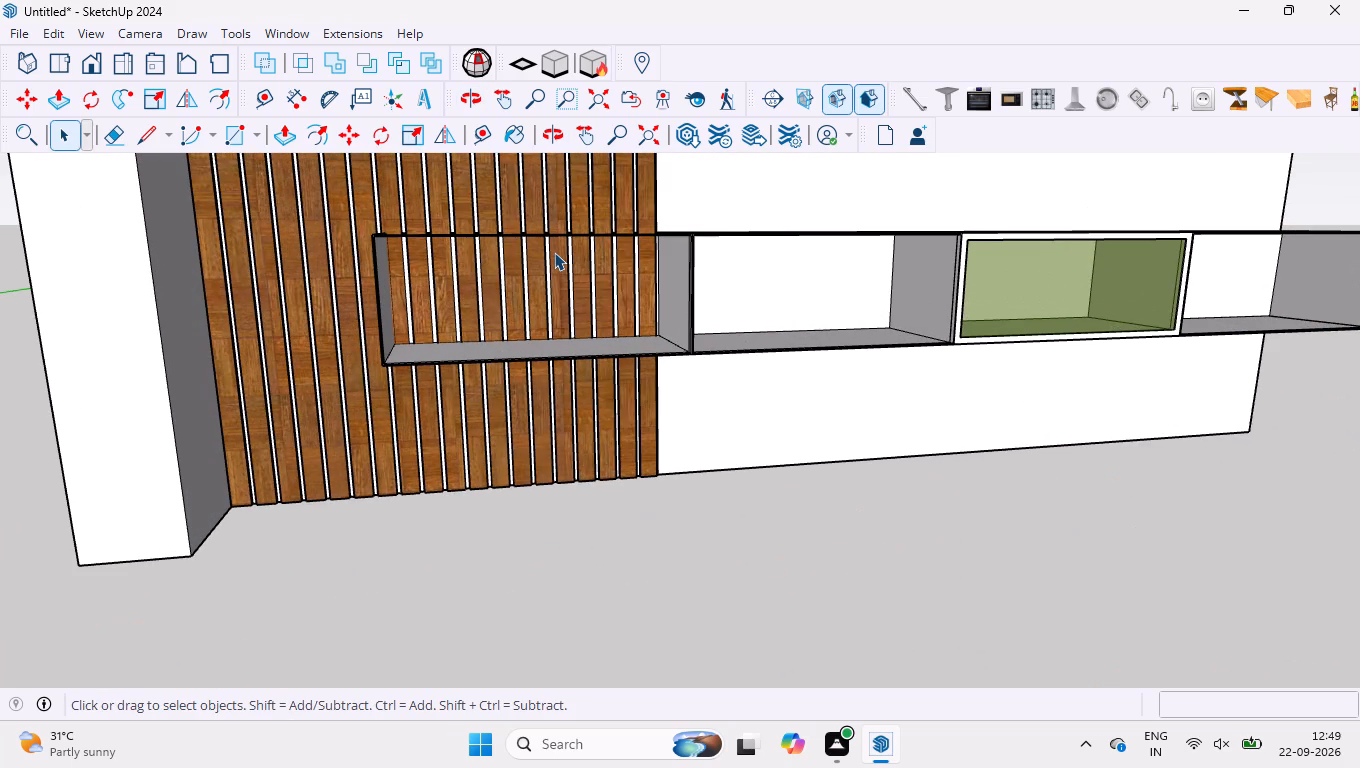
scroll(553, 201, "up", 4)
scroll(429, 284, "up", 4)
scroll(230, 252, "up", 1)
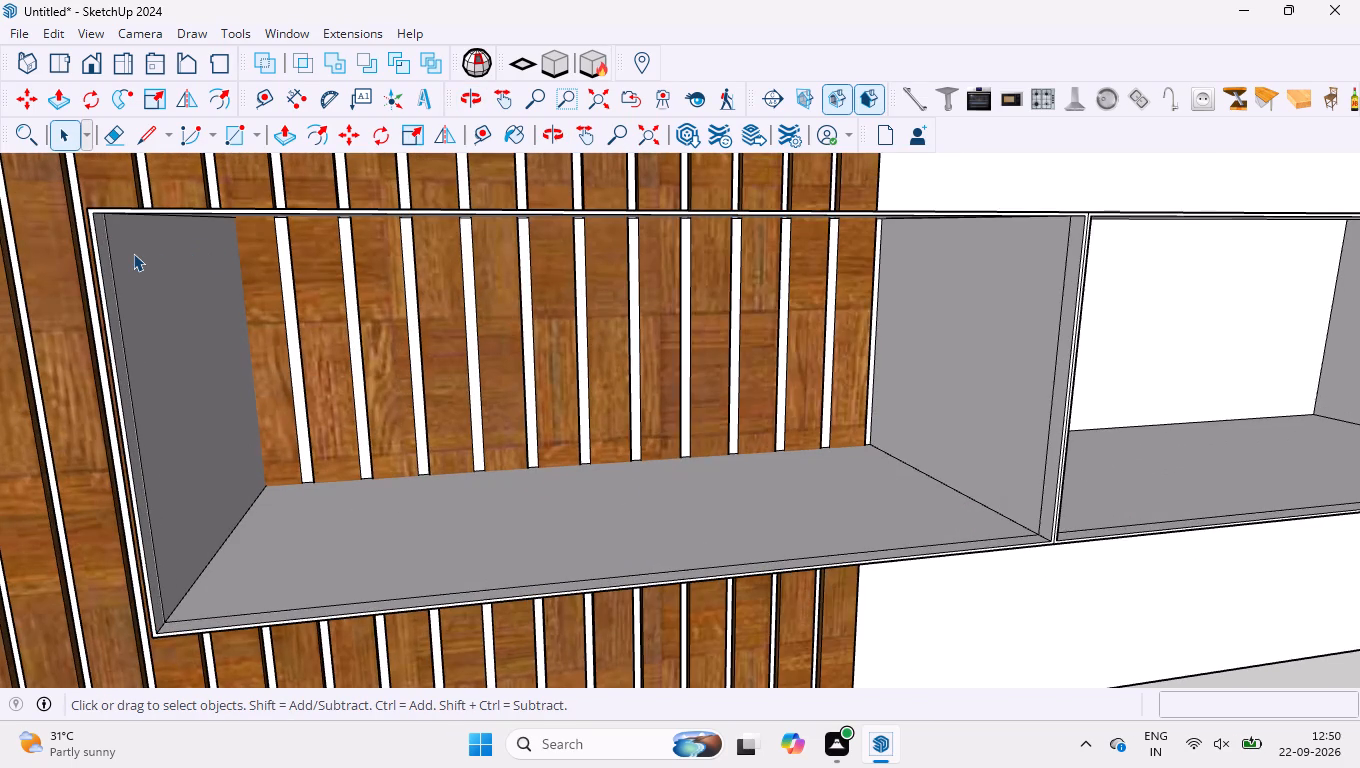
Draw a 744 x 294 mm rectangular front panel, as its own group, over the open first compartment in front of the wood slats.
scroll(700, 400, "down", 5)
right_click(1045, 644)
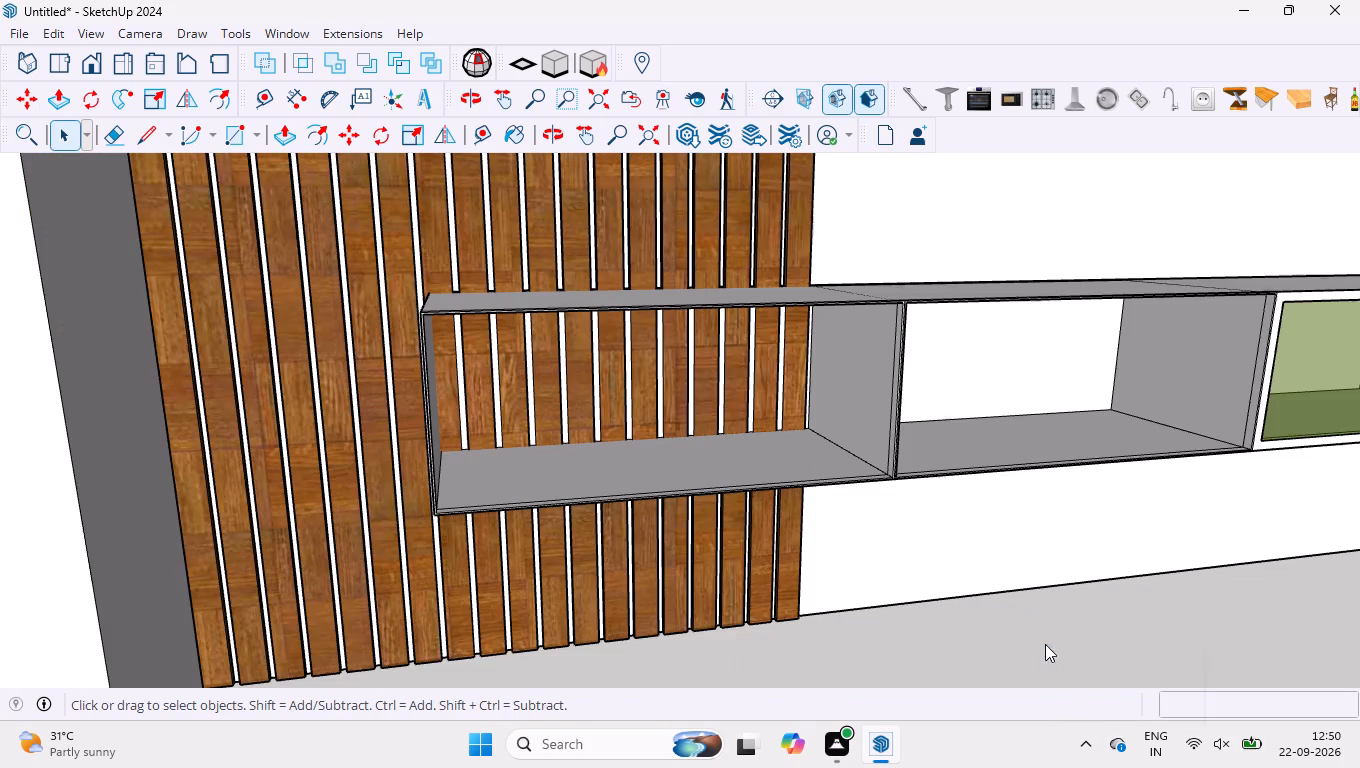
left_click(1069, 714)
scroll(497, 288, "up", 2)
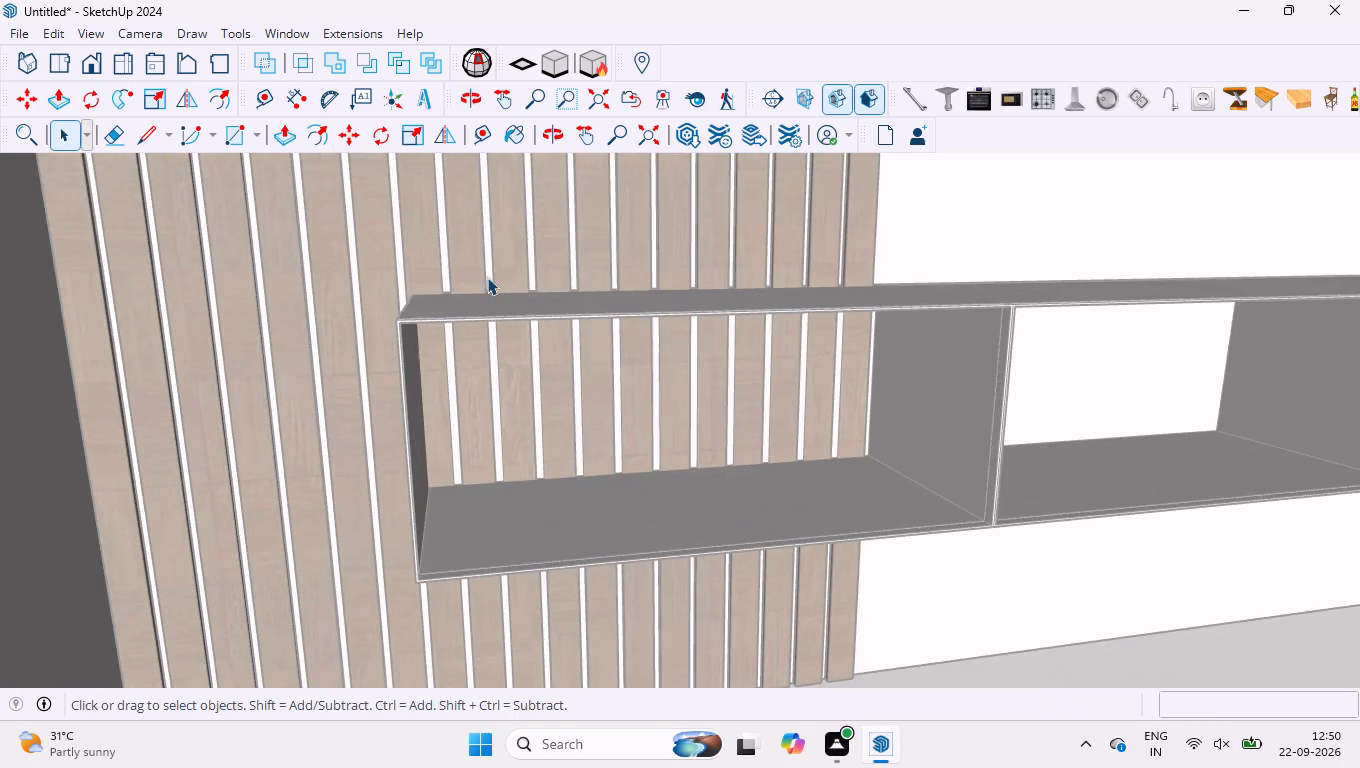
scroll(426, 248, "up", 4)
key("r")
scroll(412, 407, "up", 11)
scroll(308, 288, "down", 15)
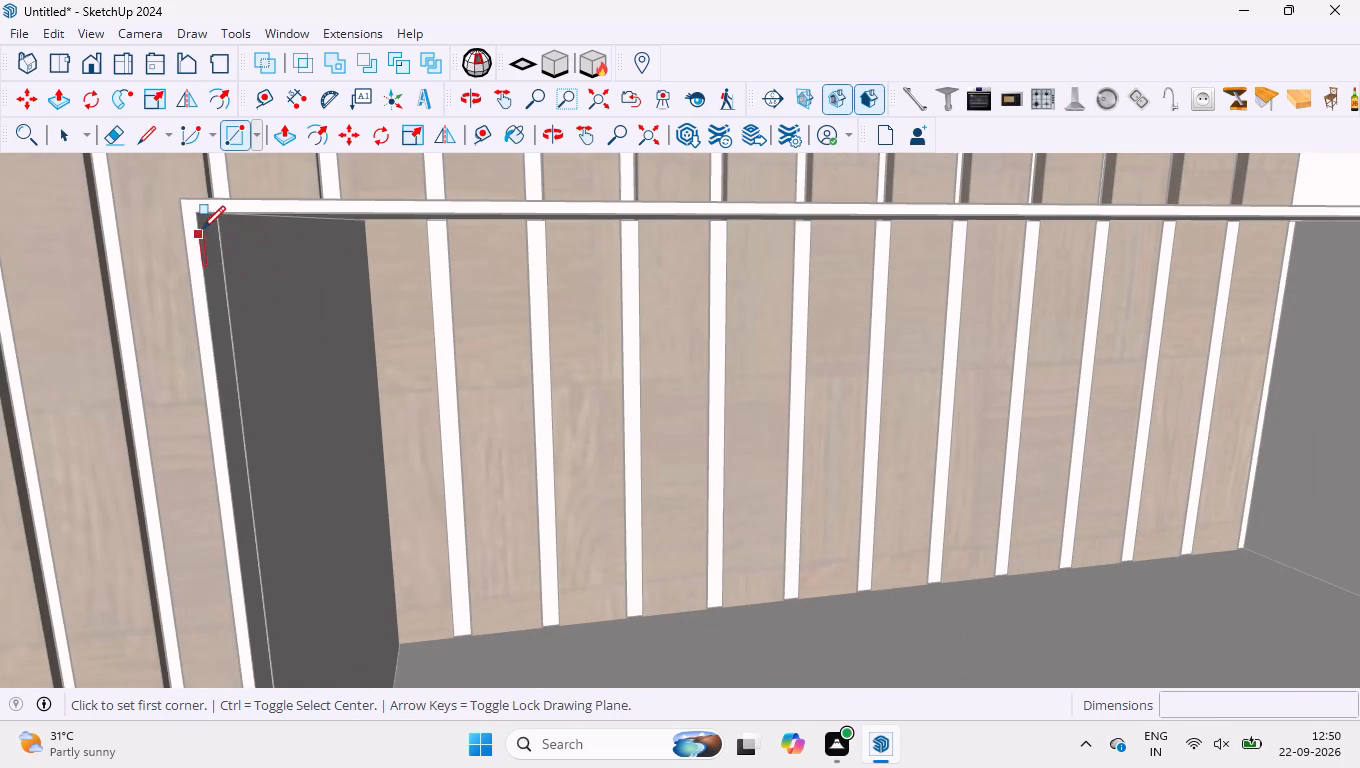
left_click(195, 215)
scroll(188, 190, "down", 10)
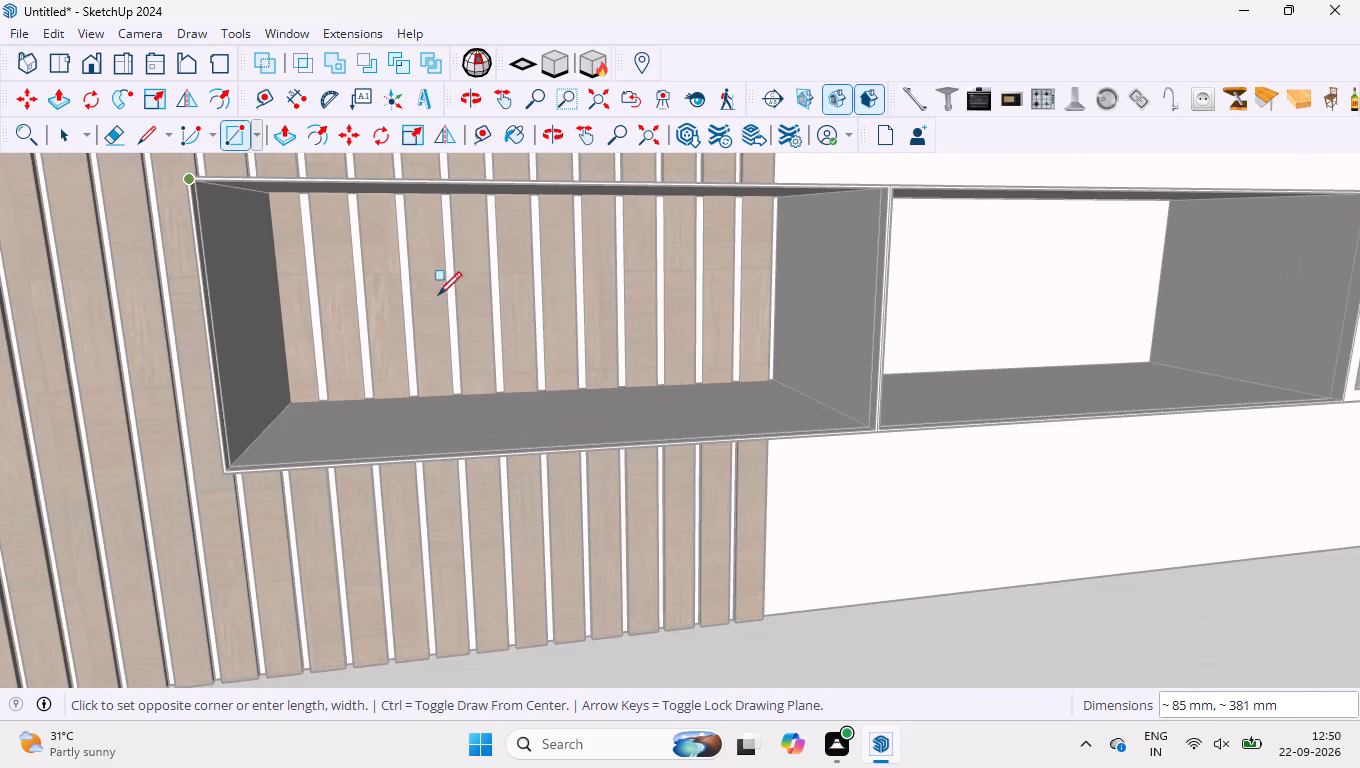
scroll(874, 433, "up", 13)
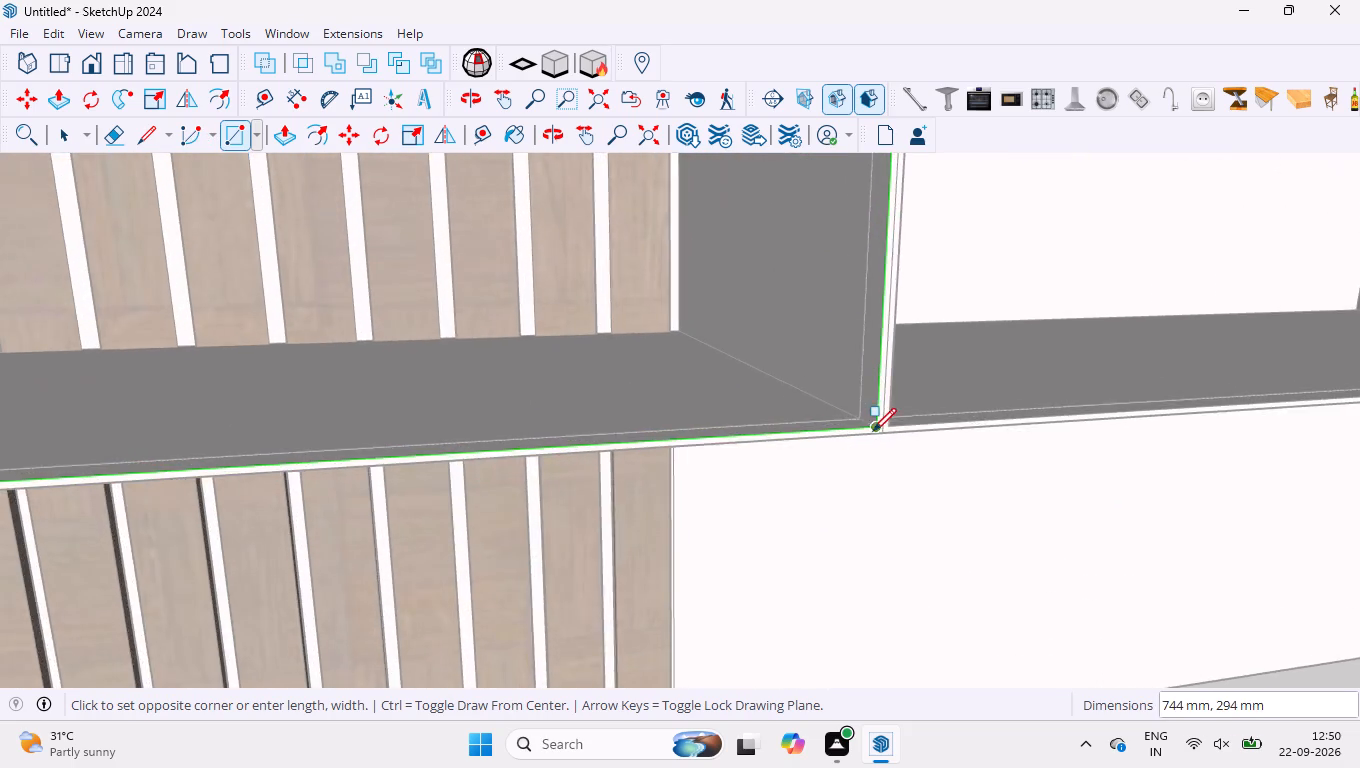
scroll(873, 431, "up", 4)
left_click(879, 426)
scroll(733, 430, "down", 2)
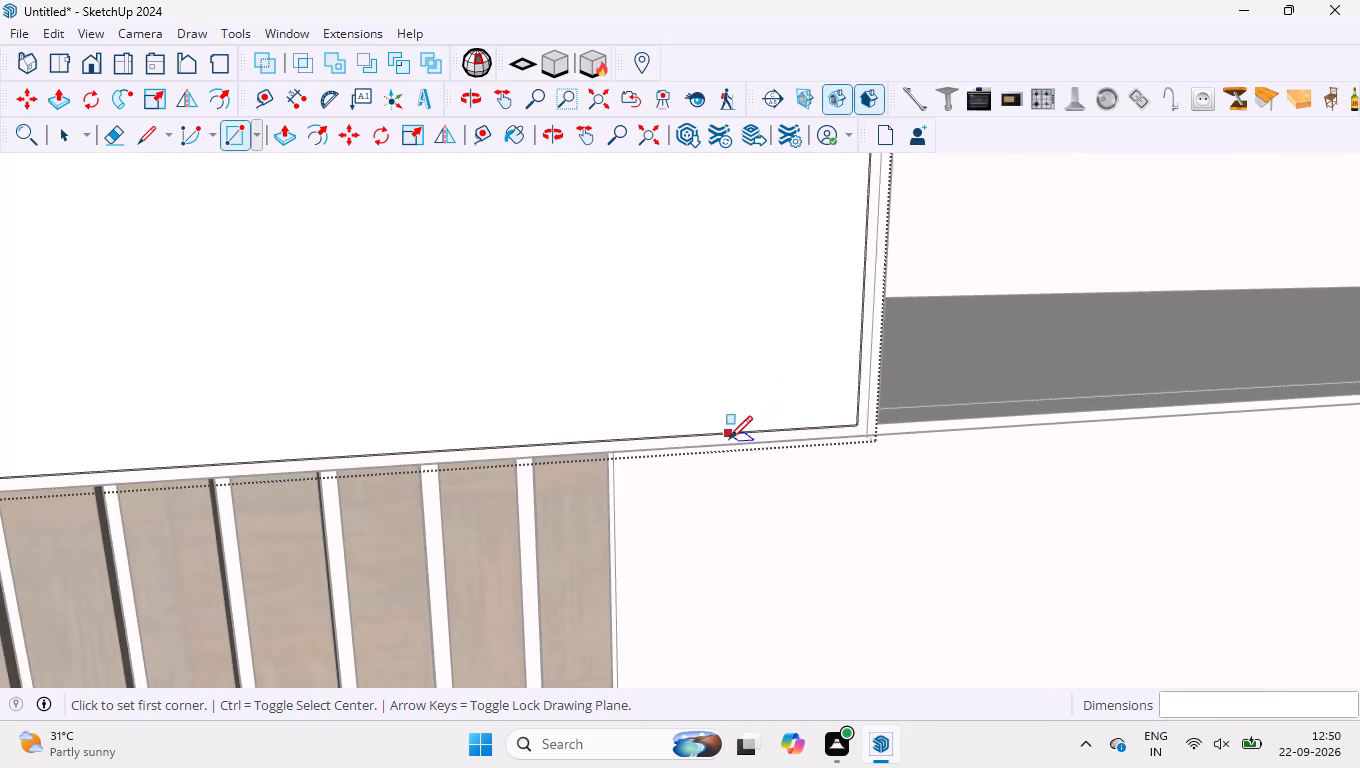
scroll(722, 444, "down", 4)
scroll(646, 475, "down", 4)
scroll(768, 472, "down", 5)
scroll(650, 478, "down", 4)
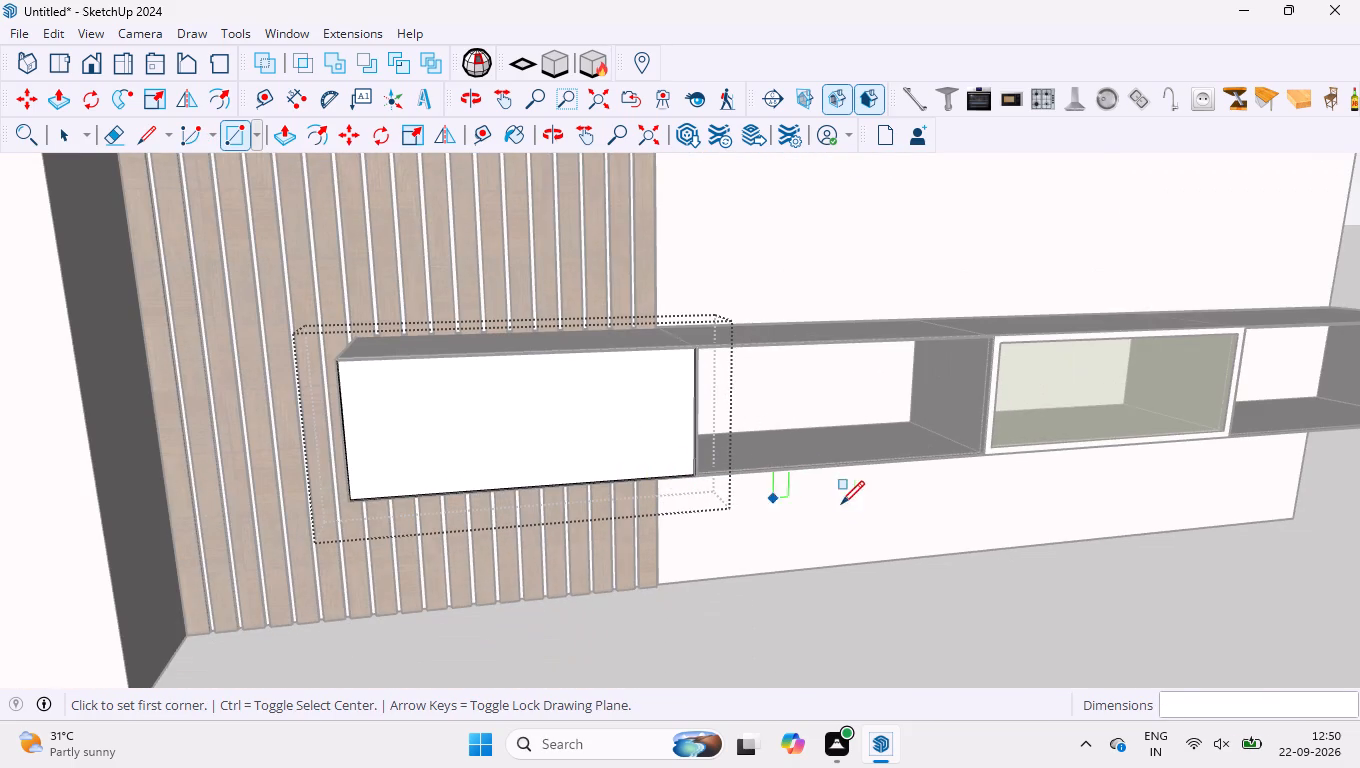
key("space")
left_click(847, 615)
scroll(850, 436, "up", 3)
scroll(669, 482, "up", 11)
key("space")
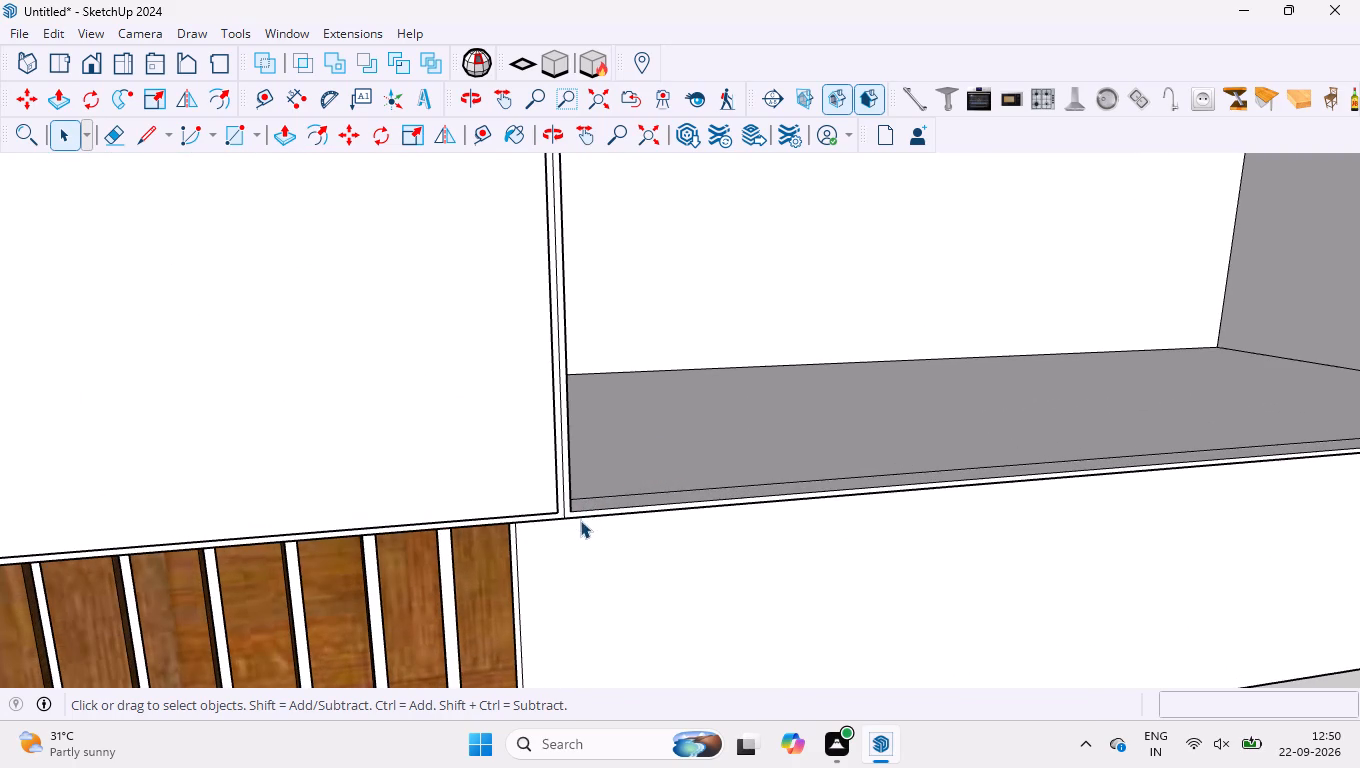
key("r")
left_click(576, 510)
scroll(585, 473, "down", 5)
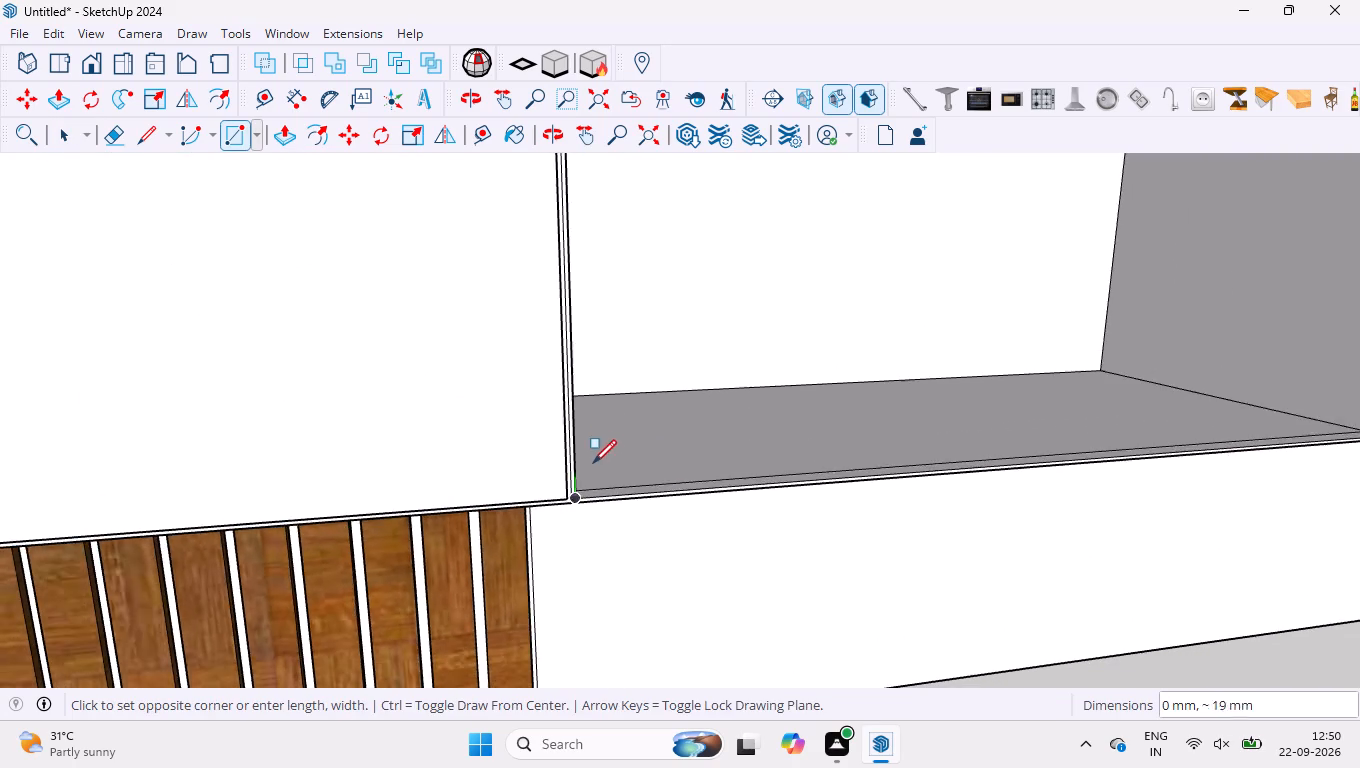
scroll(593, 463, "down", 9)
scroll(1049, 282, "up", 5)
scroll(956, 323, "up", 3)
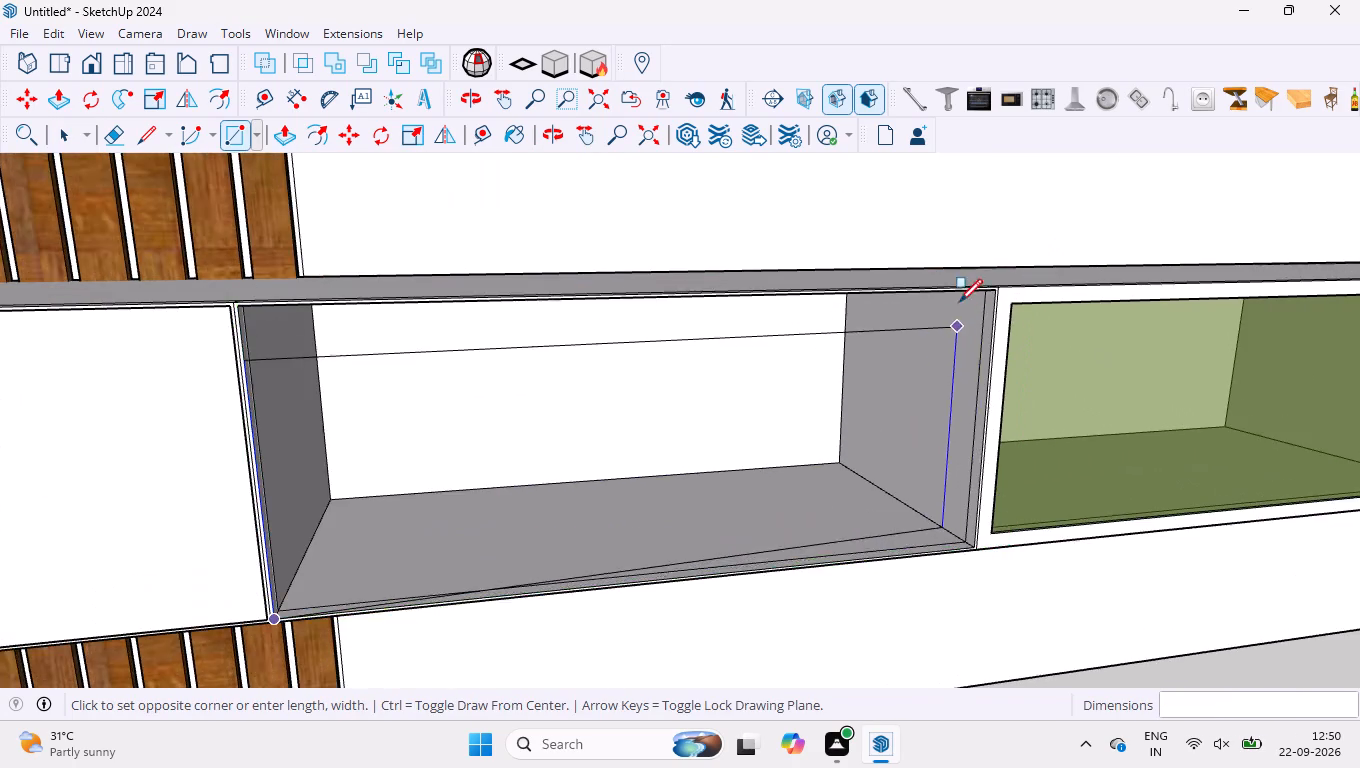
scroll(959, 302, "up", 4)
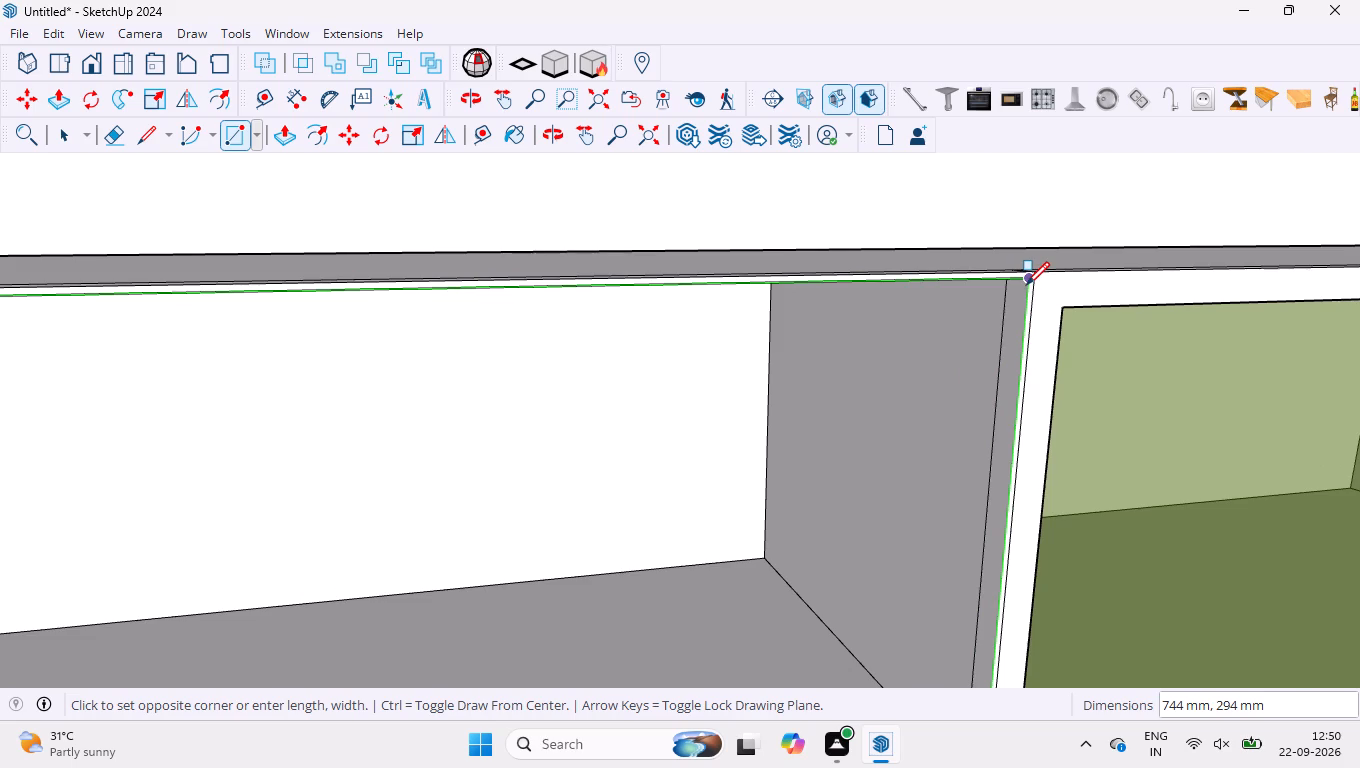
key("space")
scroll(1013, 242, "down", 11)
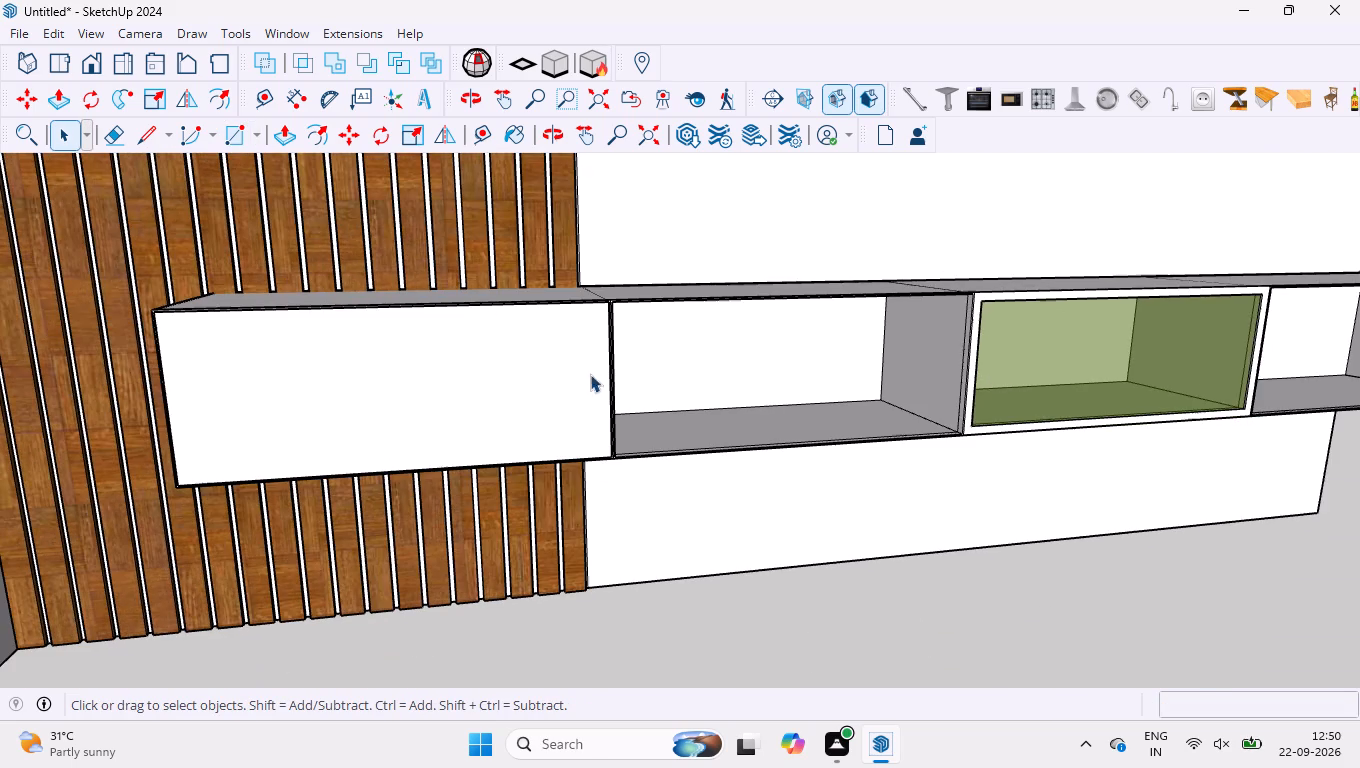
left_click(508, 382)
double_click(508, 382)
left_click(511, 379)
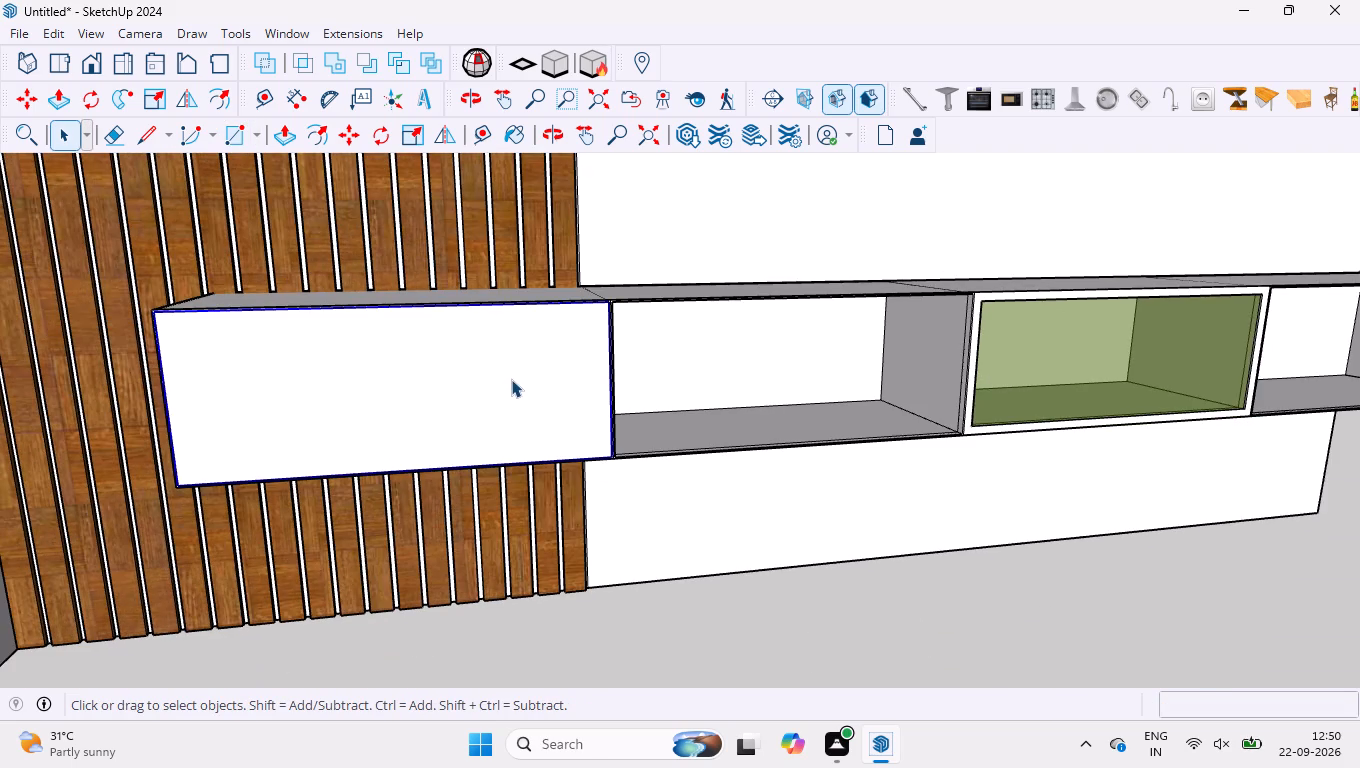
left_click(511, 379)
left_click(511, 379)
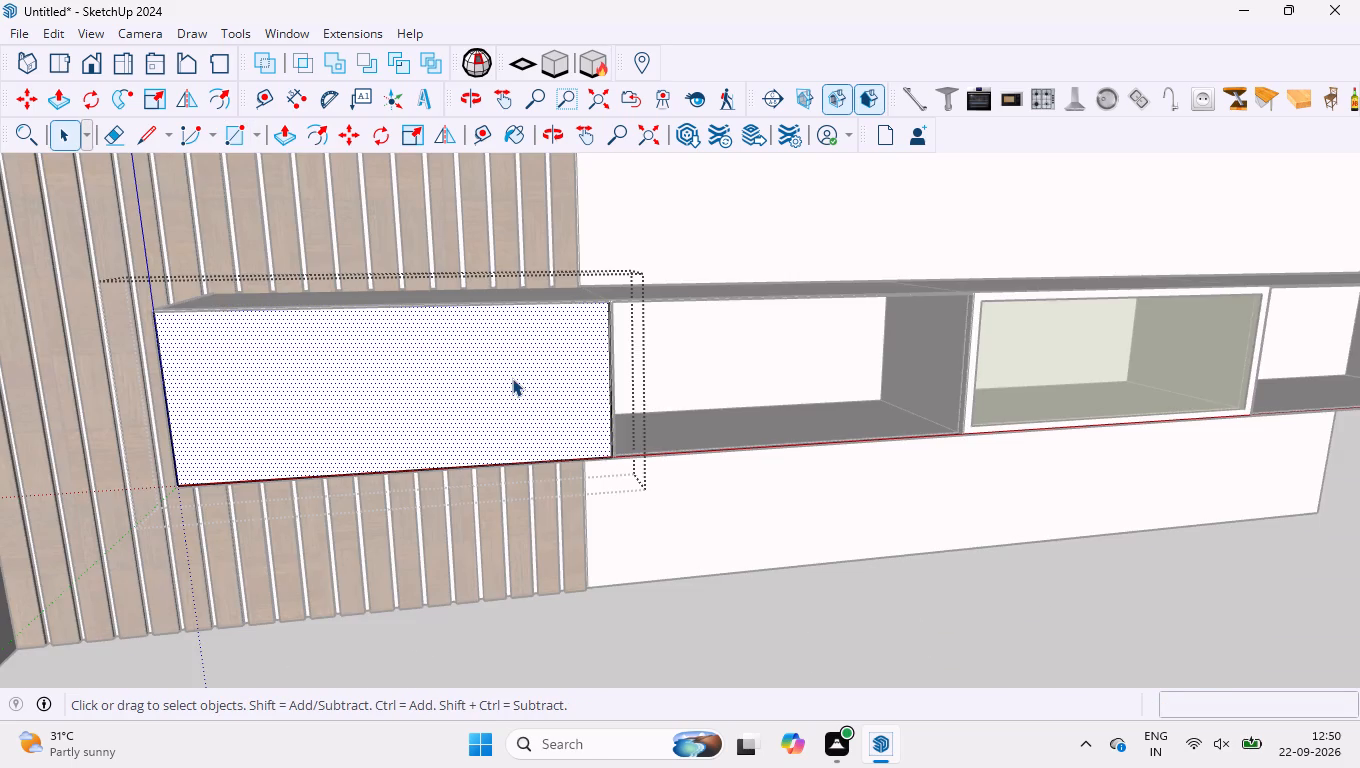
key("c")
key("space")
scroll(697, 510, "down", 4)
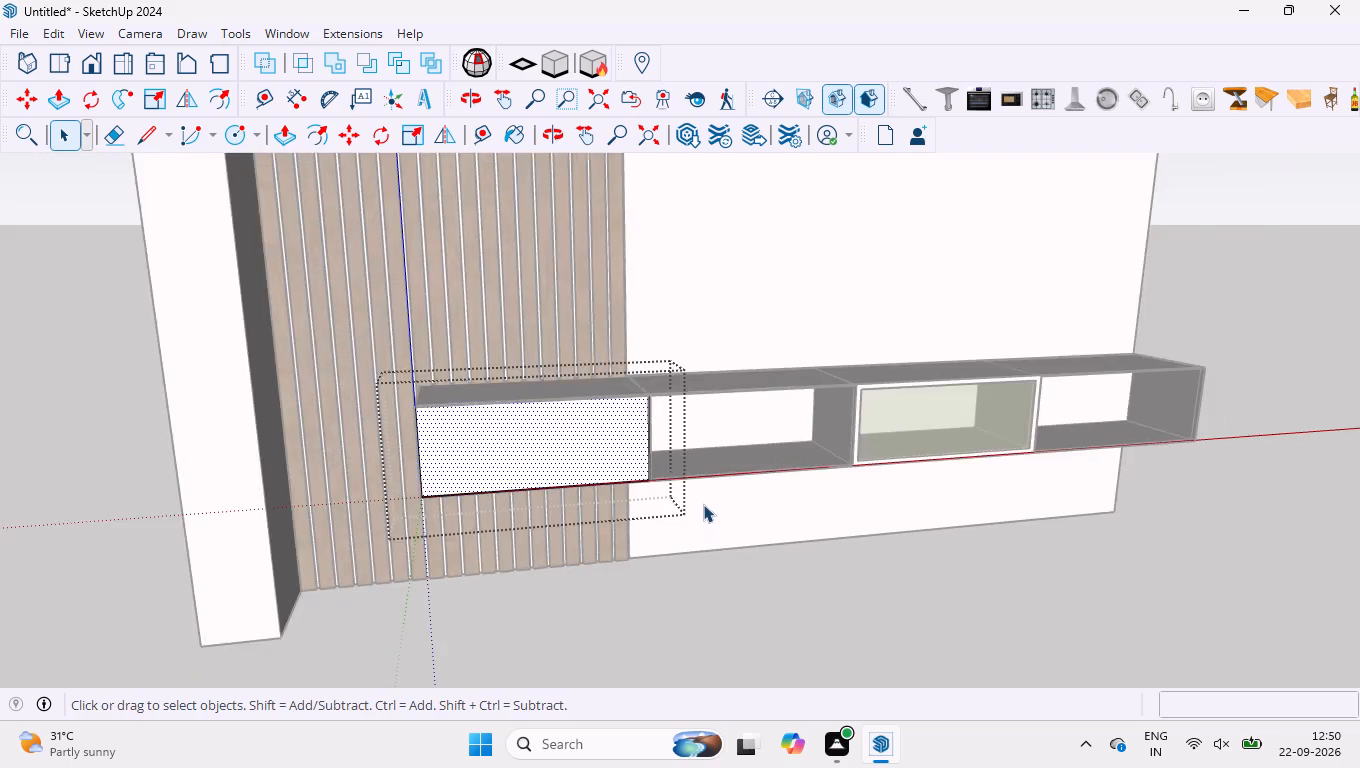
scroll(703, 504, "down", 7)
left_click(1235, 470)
Copy the first compartment's front panel 750 mm along the cabinet so it covers the second compartment's opening.
scroll(672, 417, "up", 10)
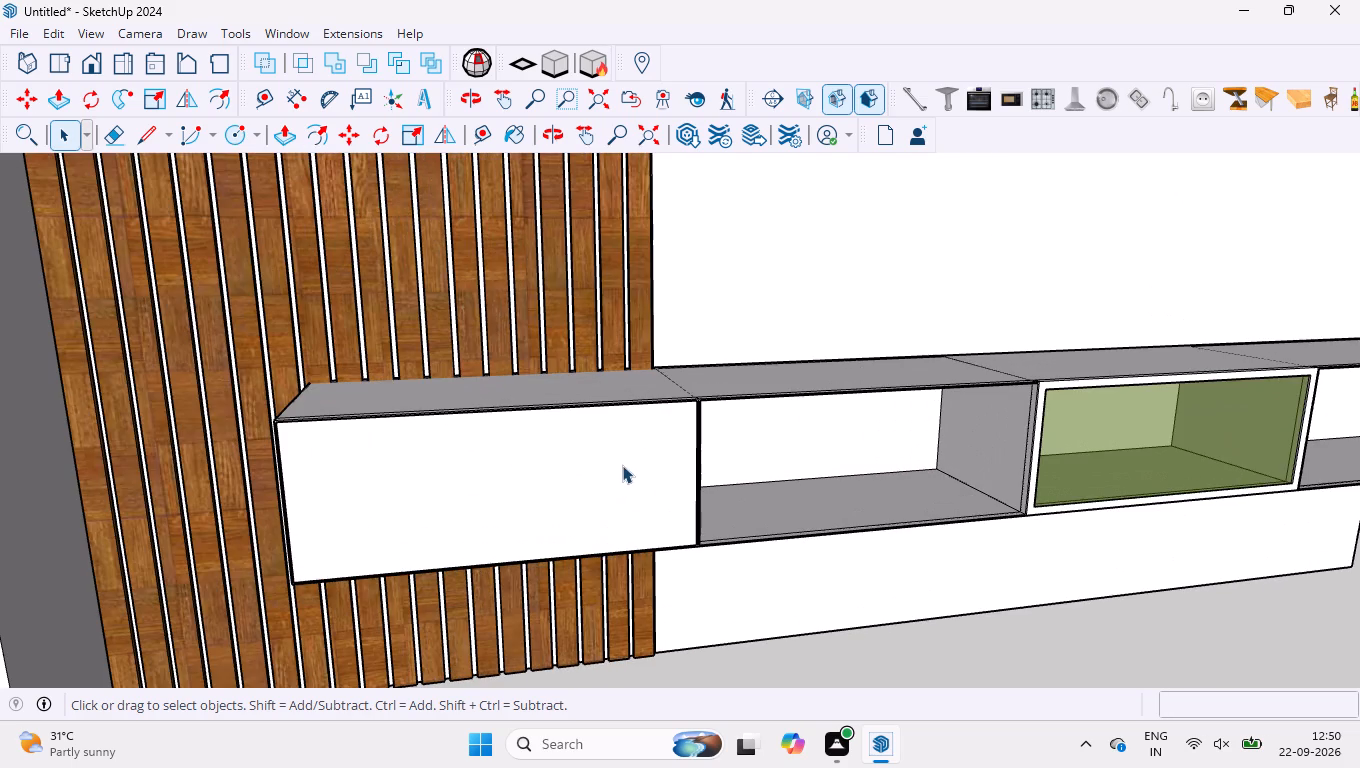
left_click(622, 465)
key("m")
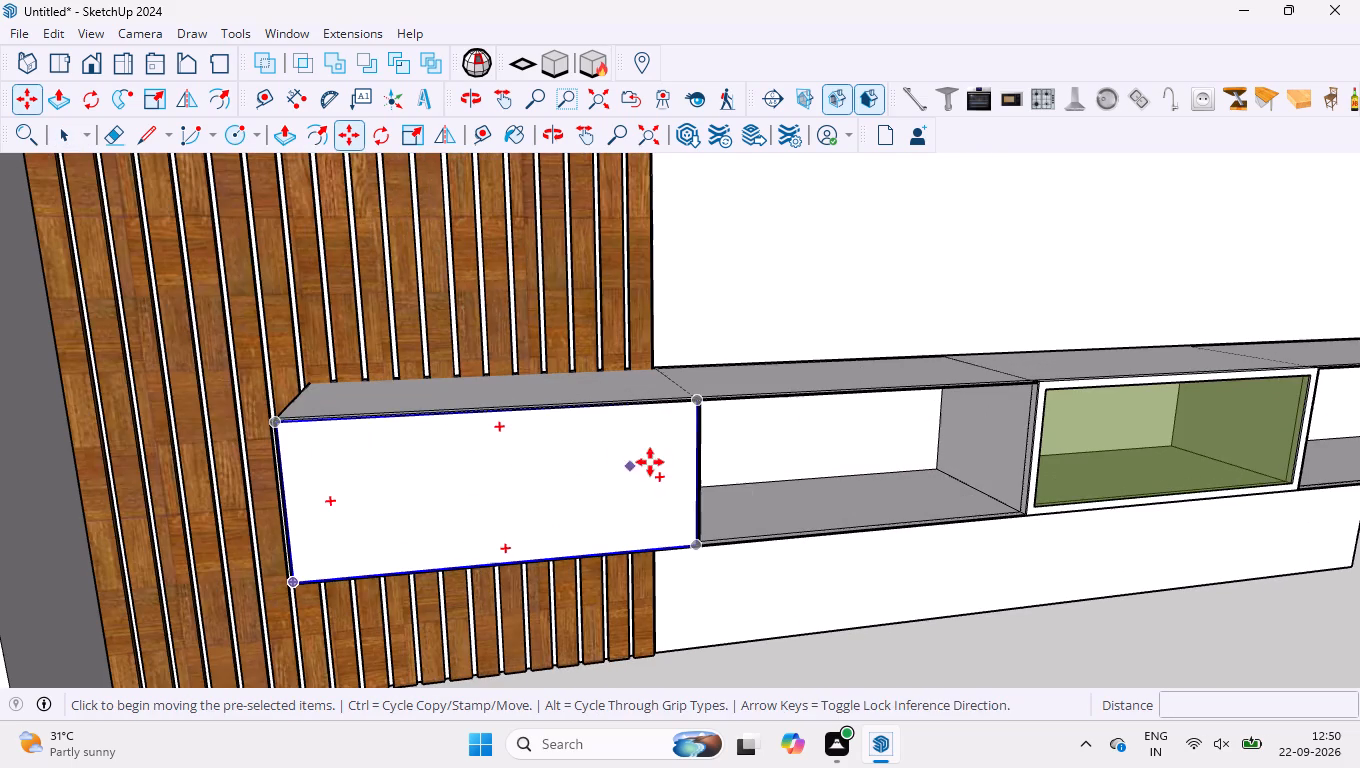
scroll(686, 560, "up", 9)
scroll(631, 466, "up", 3)
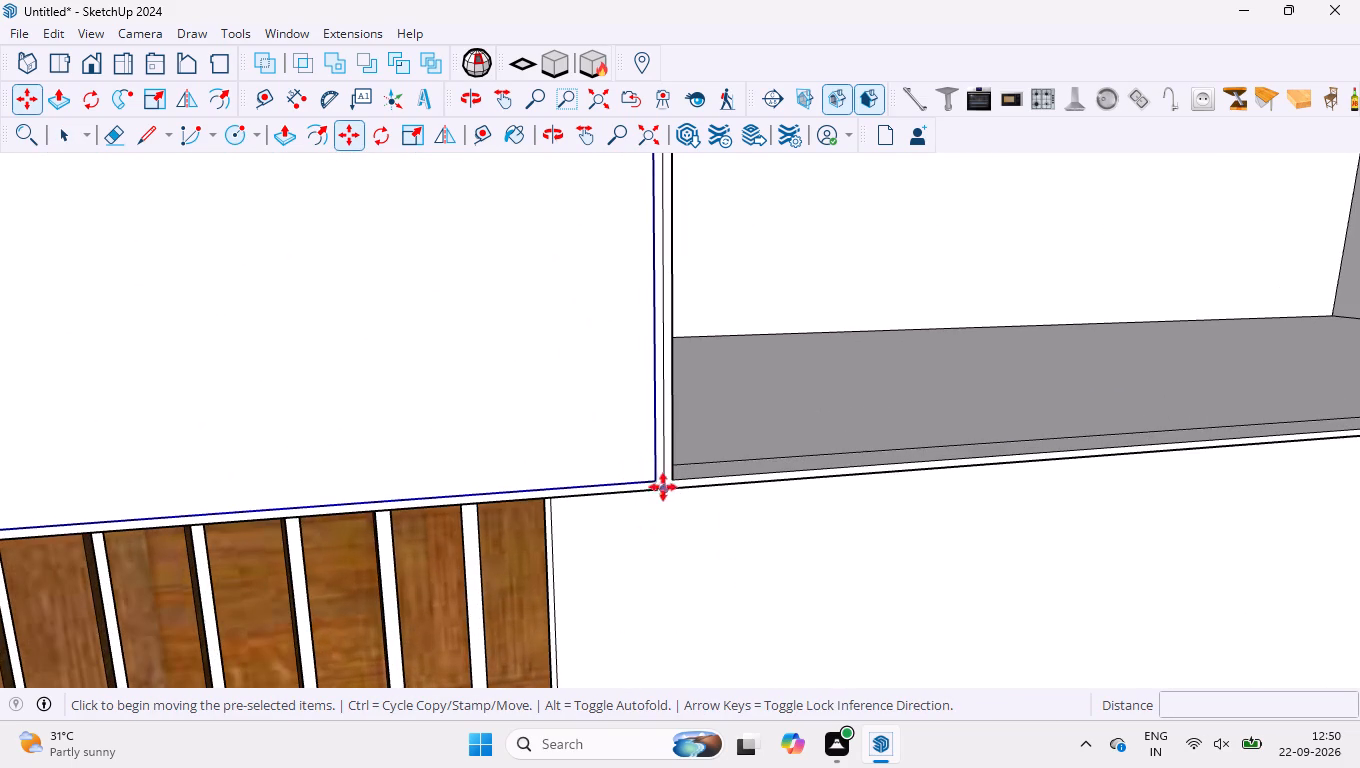
left_click(652, 474)
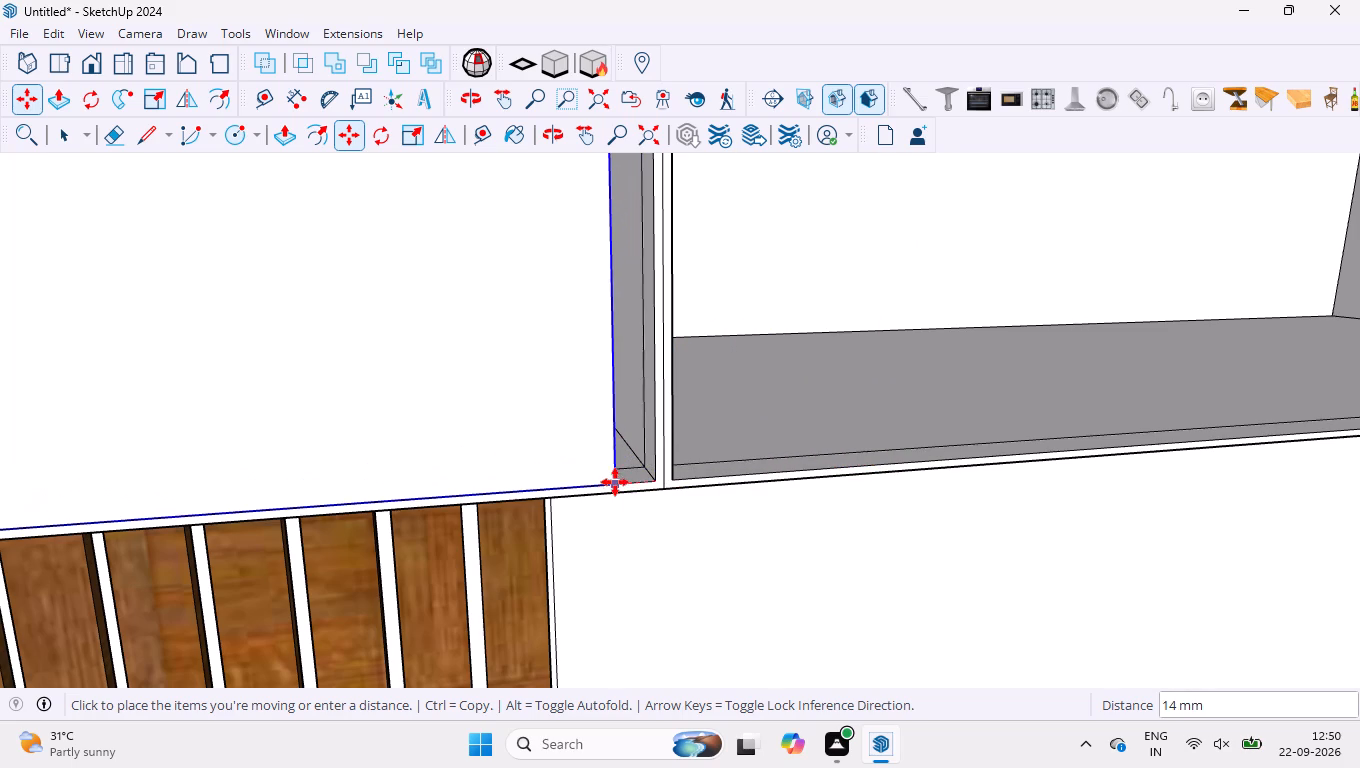
scroll(615, 477, "down", 17)
scroll(1336, 429, "up", 3)
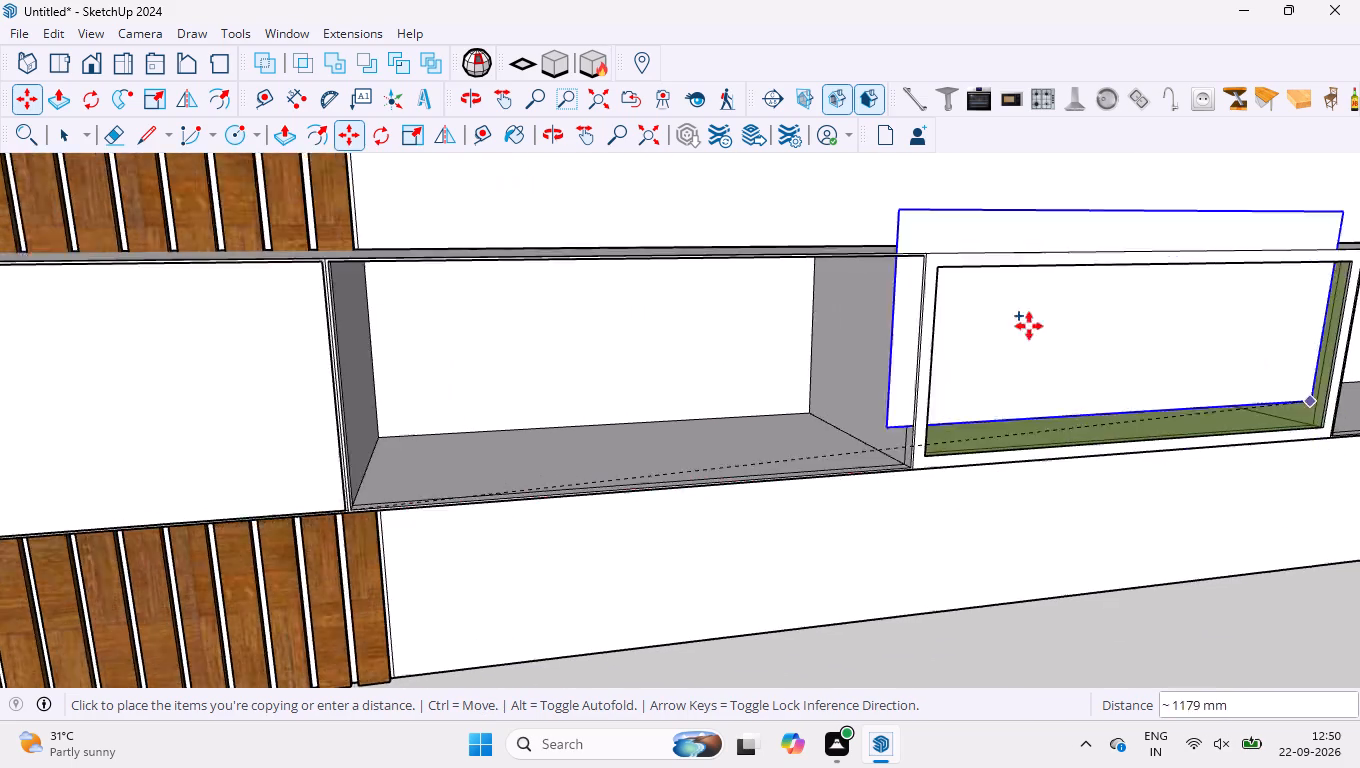
scroll(1029, 326, "up", 4)
scroll(846, 413, "up", 5)
scroll(733, 551, "up", 2)
scroll(743, 503, "down", 3)
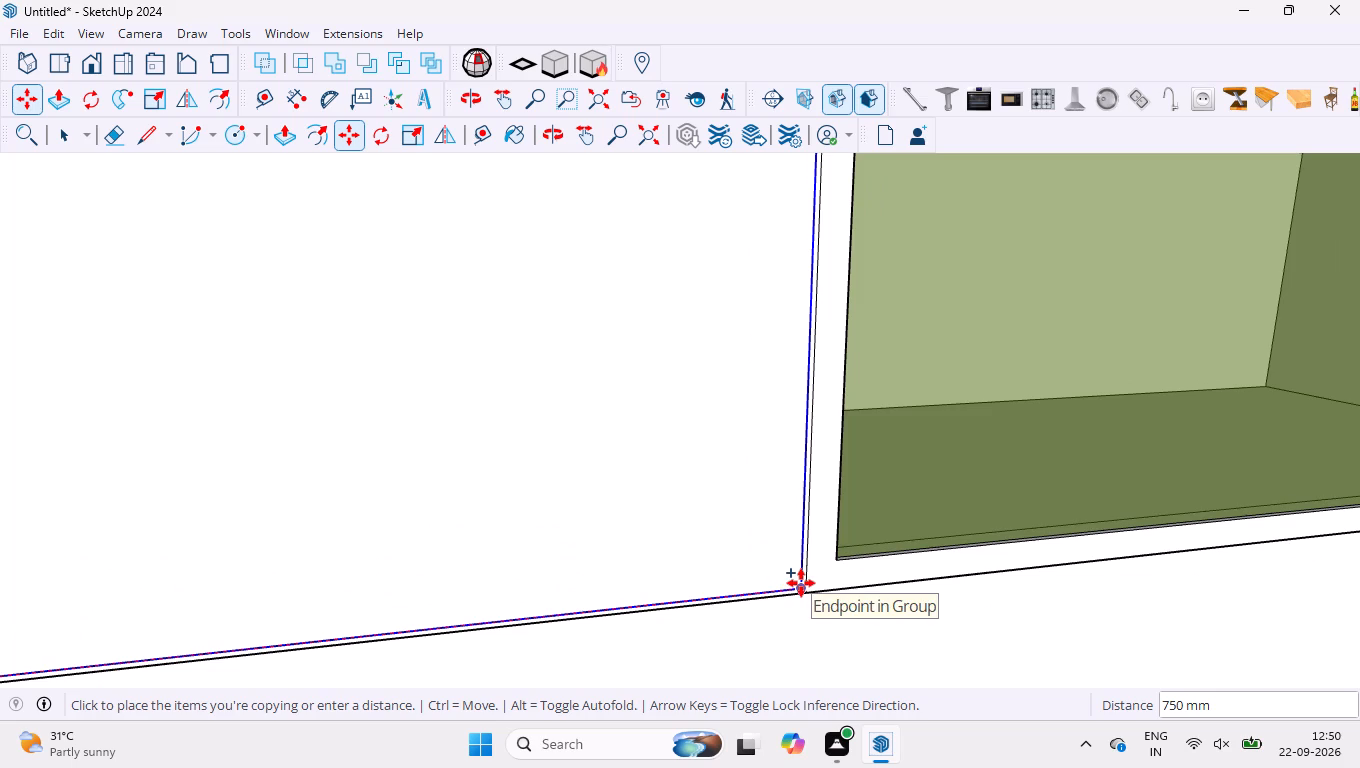
left_click(801, 583)
Copy the second compartment's front panel past the green glass compartment onto the fourth compartment's opening, aligning their inner bottom corners.
scroll(668, 458, "down", 15)
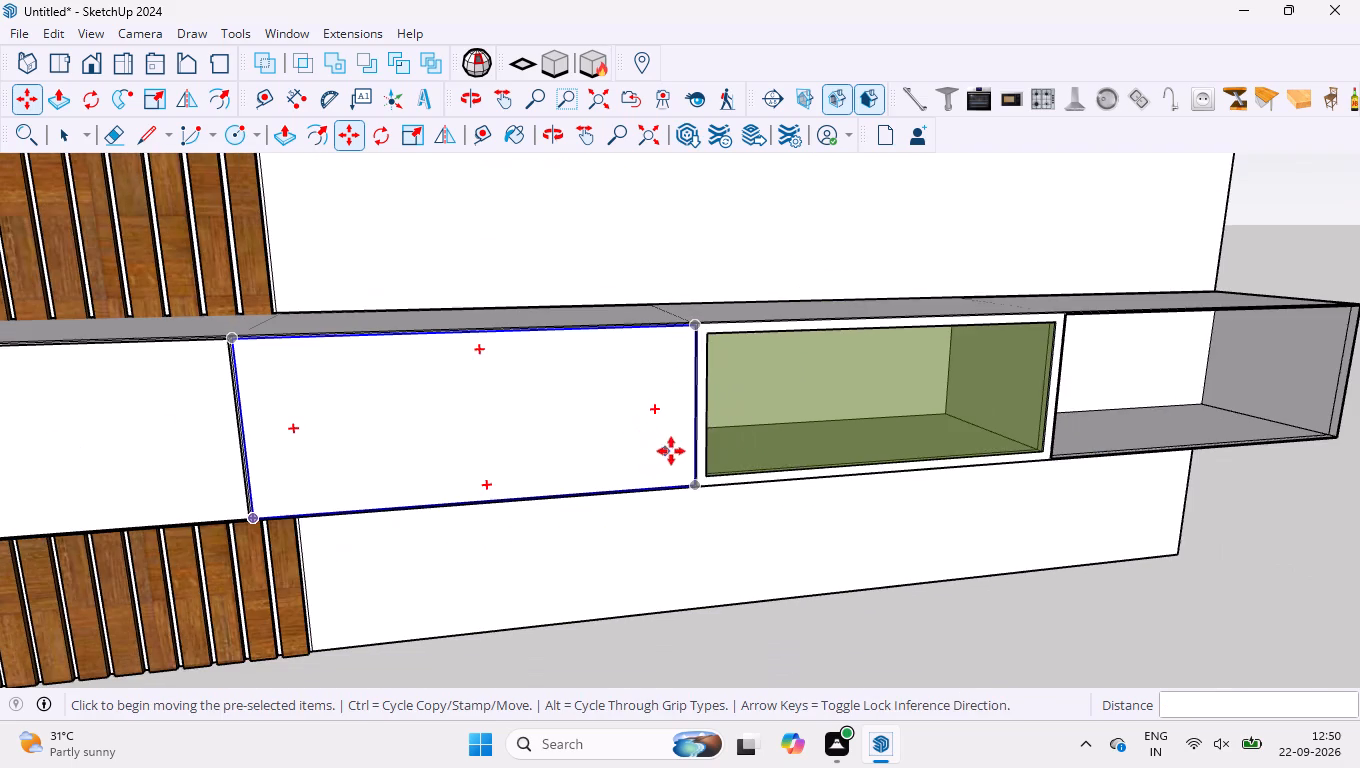
scroll(781, 491, "up", 13)
scroll(644, 520, "up", 7)
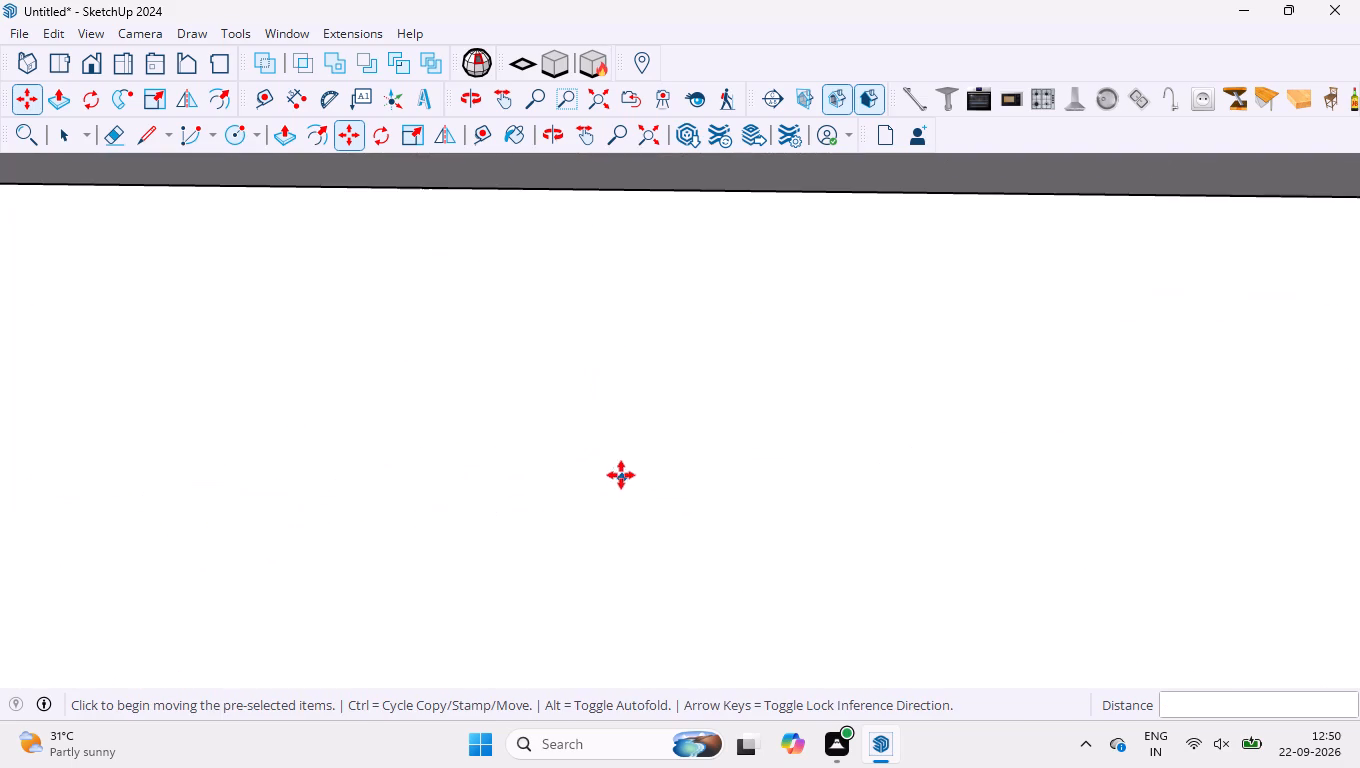
scroll(647, 503, "down", 3)
left_click(601, 417)
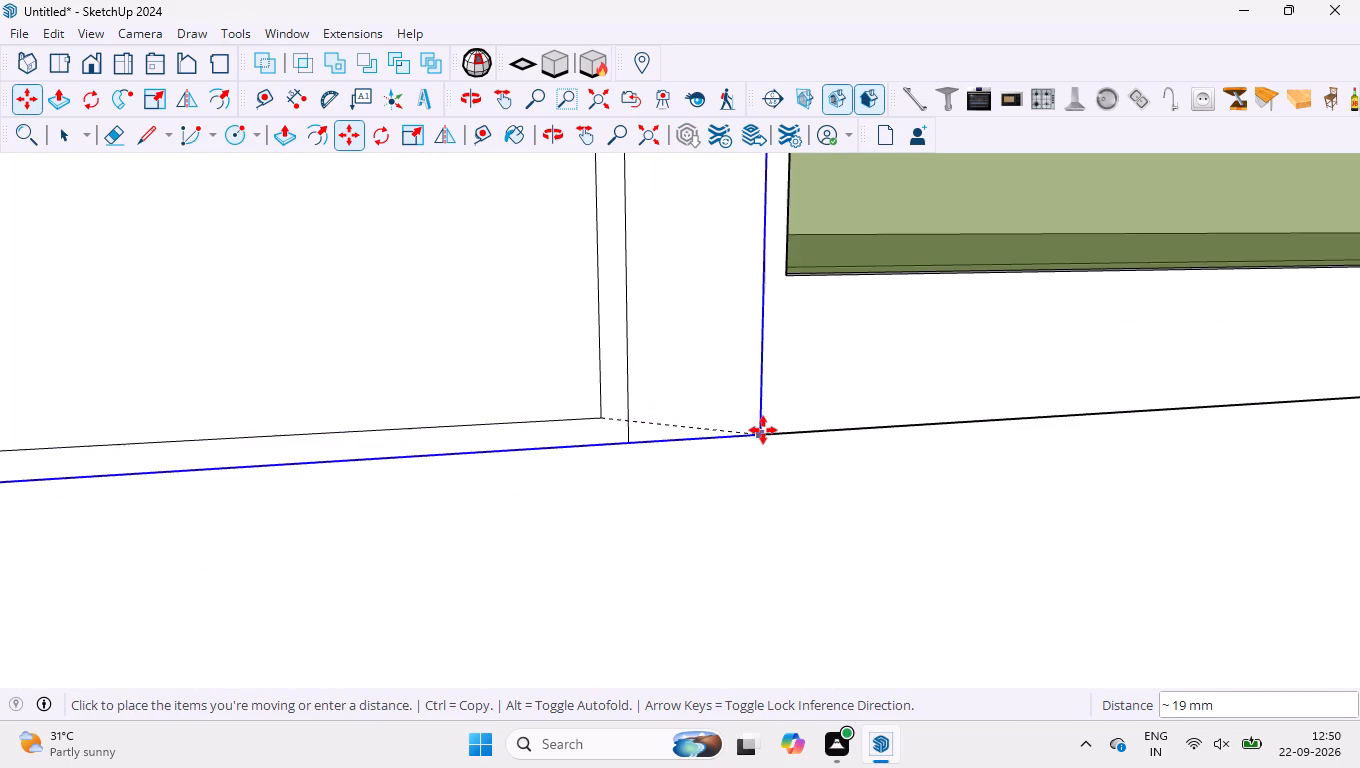
scroll(701, 414, "down", 19)
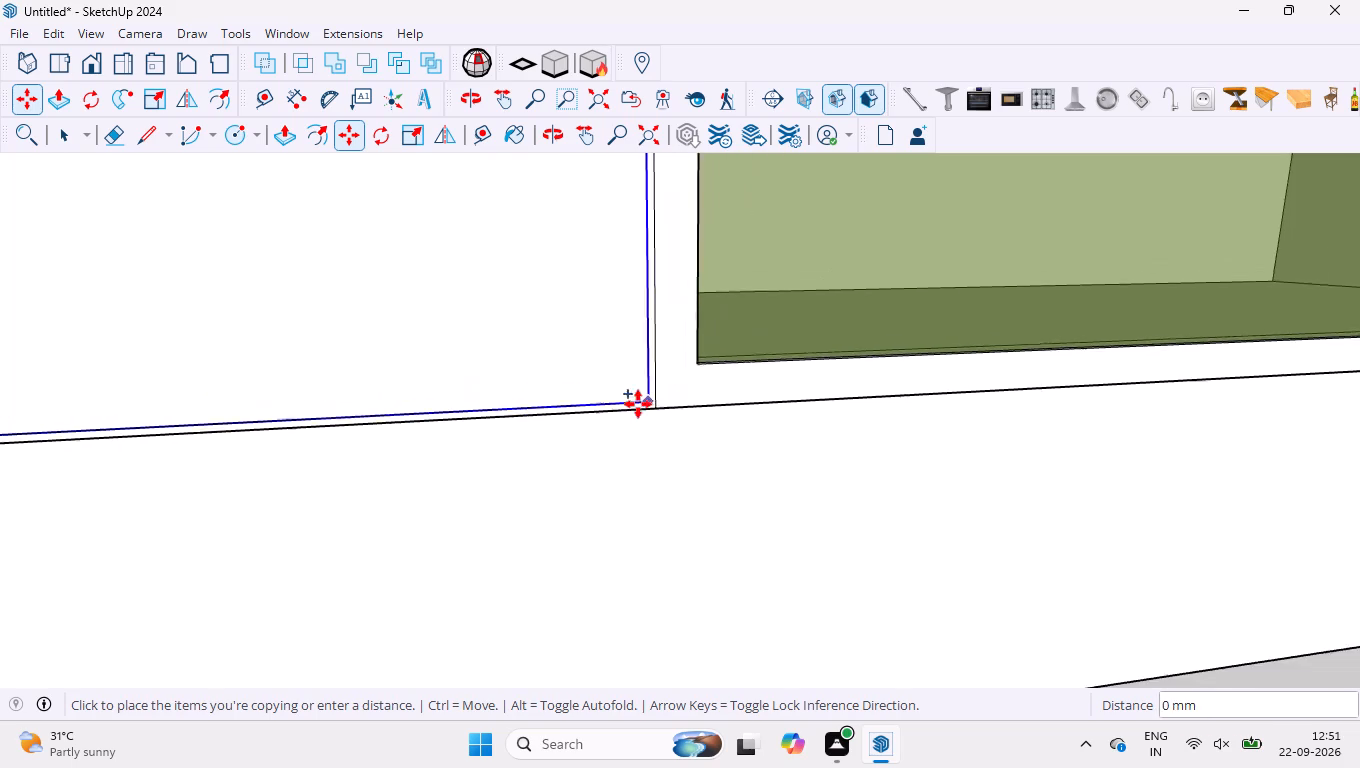
scroll(638, 404, "down", 15)
scroll(566, 454, "down", 5)
scroll(1080, 371, "up", 4)
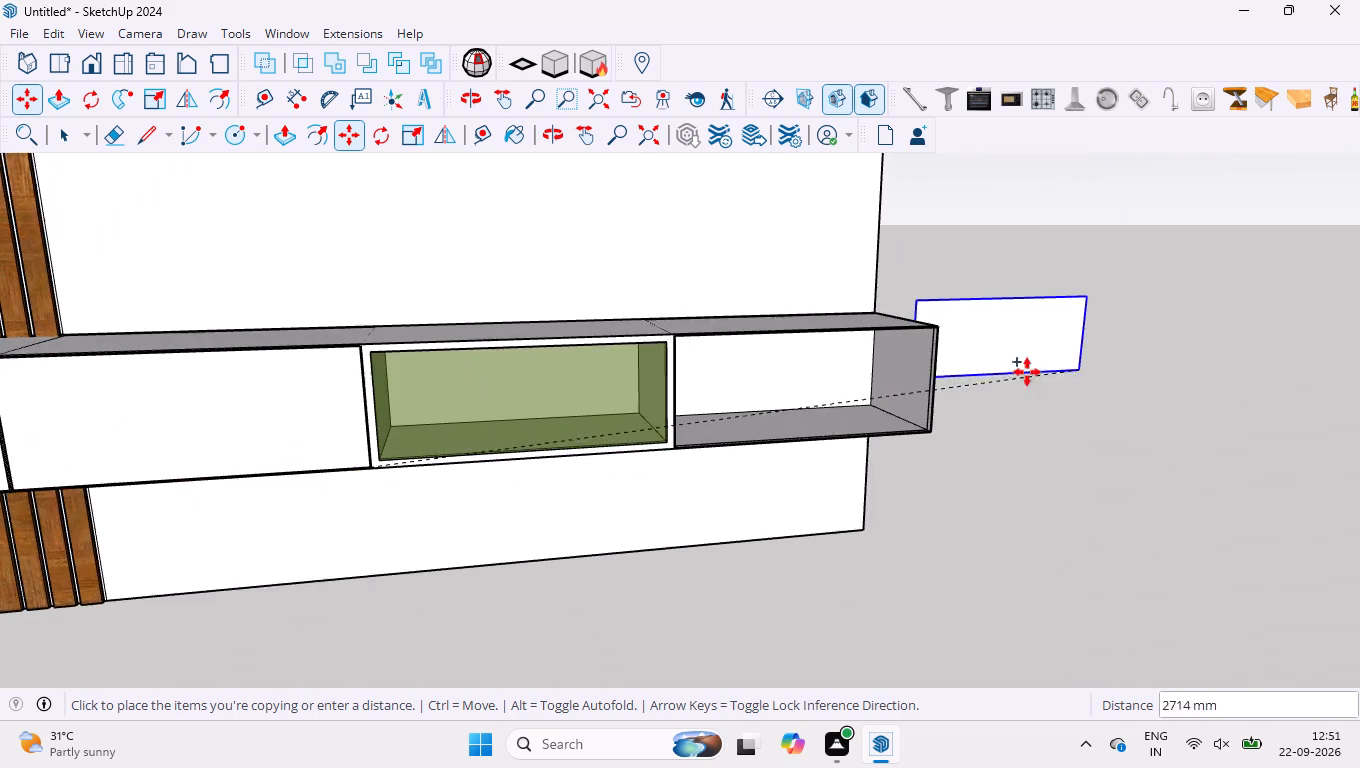
scroll(1027, 372, "up", 6)
scroll(1152, 518, "up", 15)
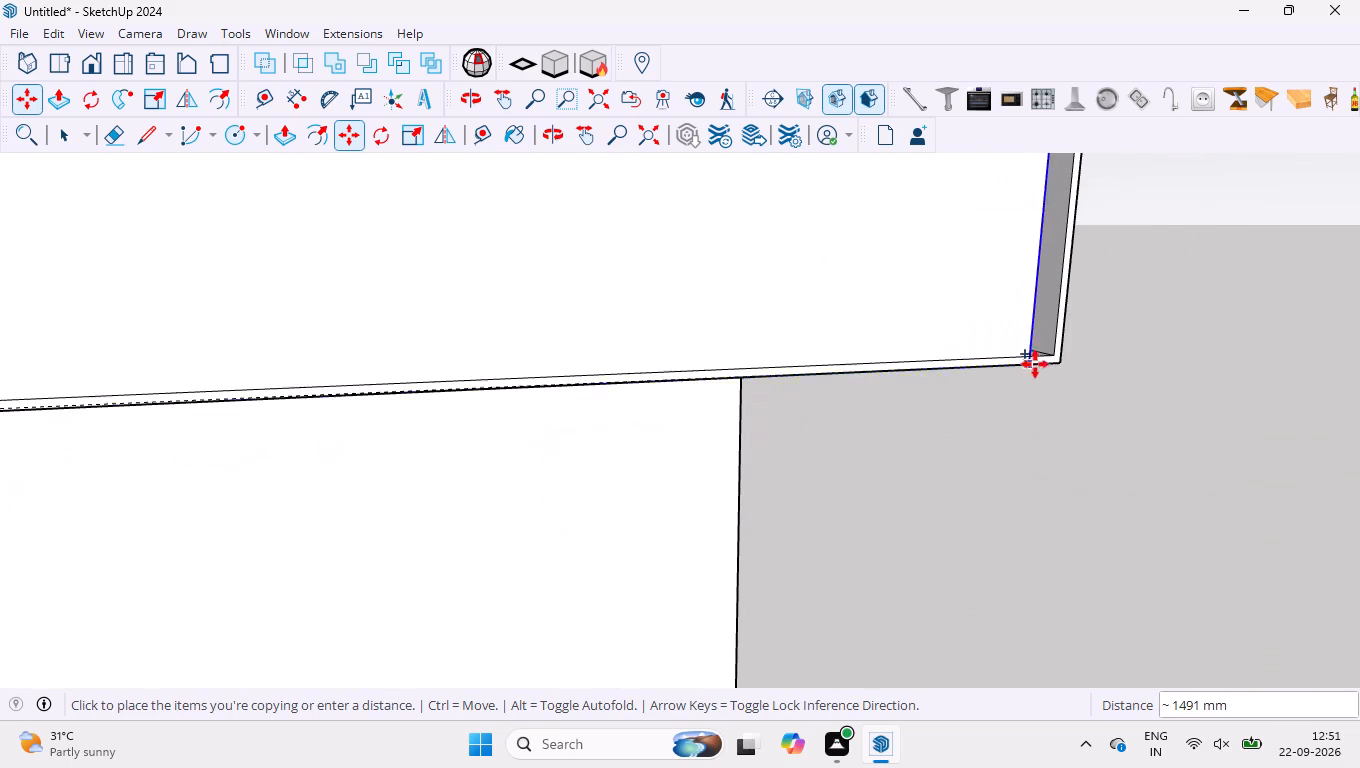
left_click(1048, 351)
key("space")
left_click(995, 580)
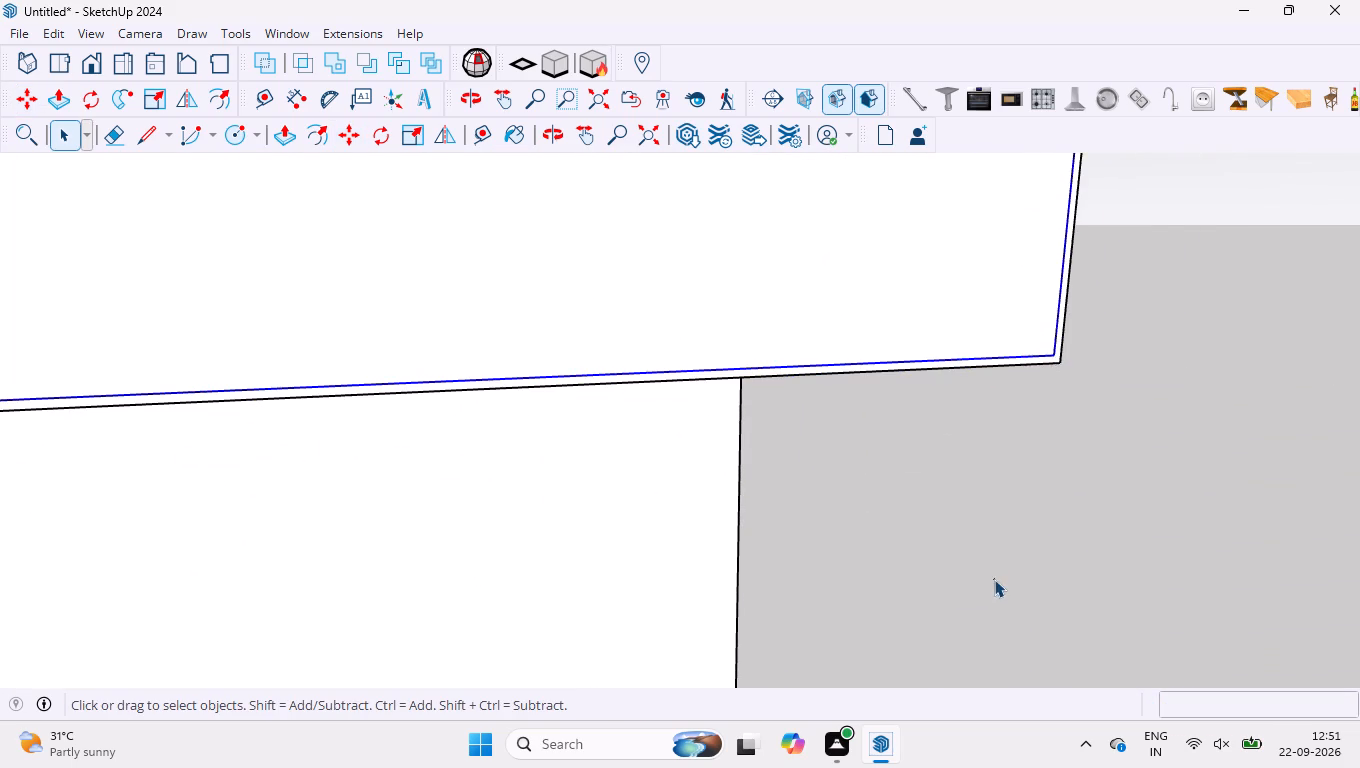
Examine the wall-mounted cabinet and its front panels from the end, from below and from the front.
scroll(842, 383, "down", 20)
scroll(842, 383, "down", 4)
middle_click_drag(1012, 426, 647, 463)
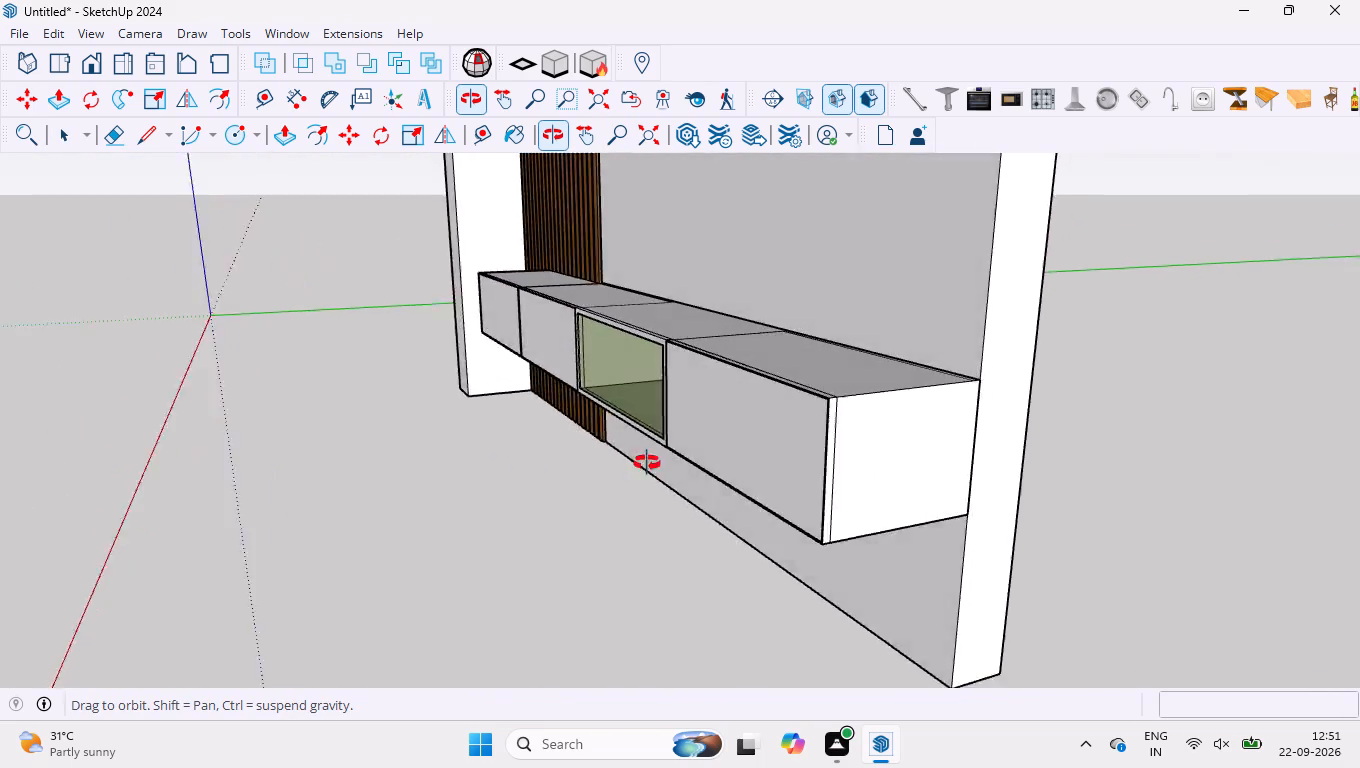
middle_click_drag(647, 463, 993, 487)
scroll(833, 419, "down", 11)
middle_click_drag(712, 520, 715, 449)
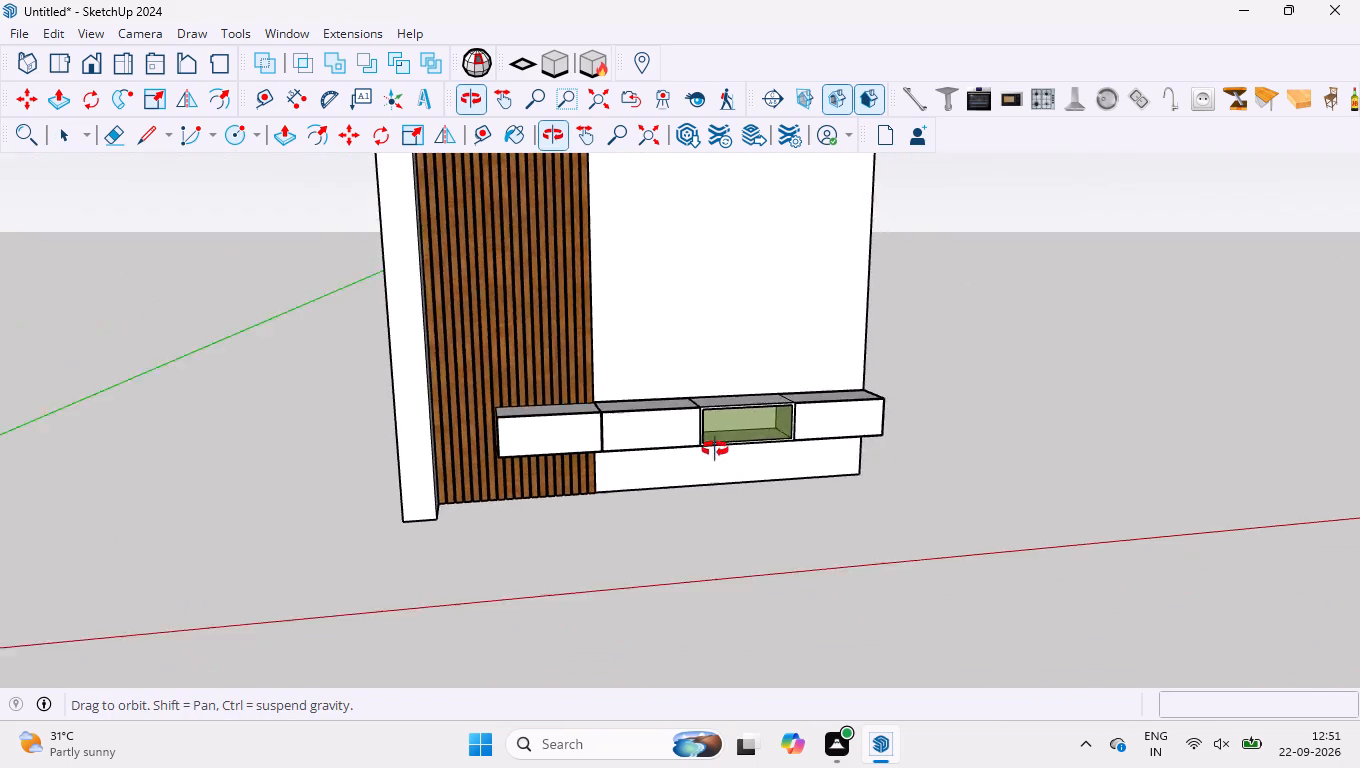
middle_click_drag(715, 449, 694, 444)
scroll(706, 463, "down", 5)
scroll(800, 308, "up", 4)
scroll(793, 388, "up", 1)
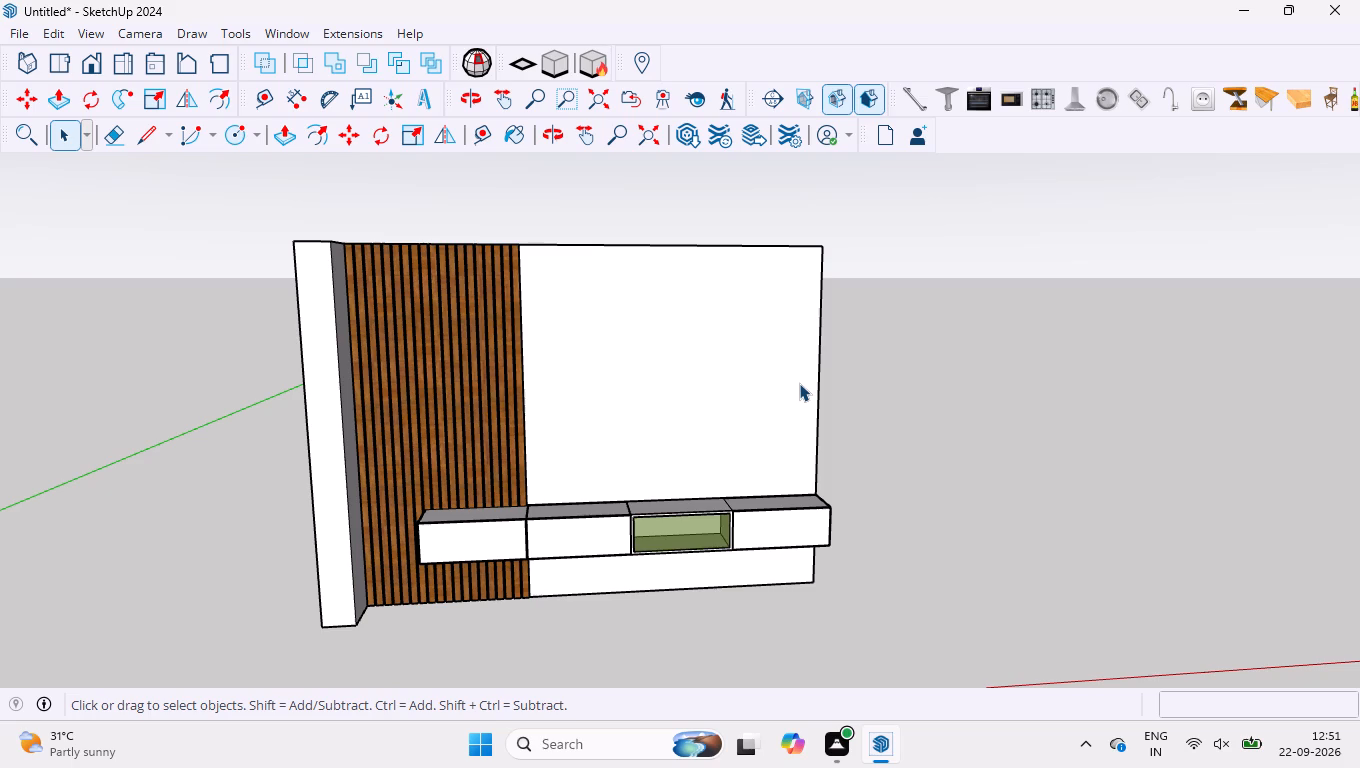
scroll(759, 377, "down", 2)
middle_click_drag(752, 537, 859, 41)
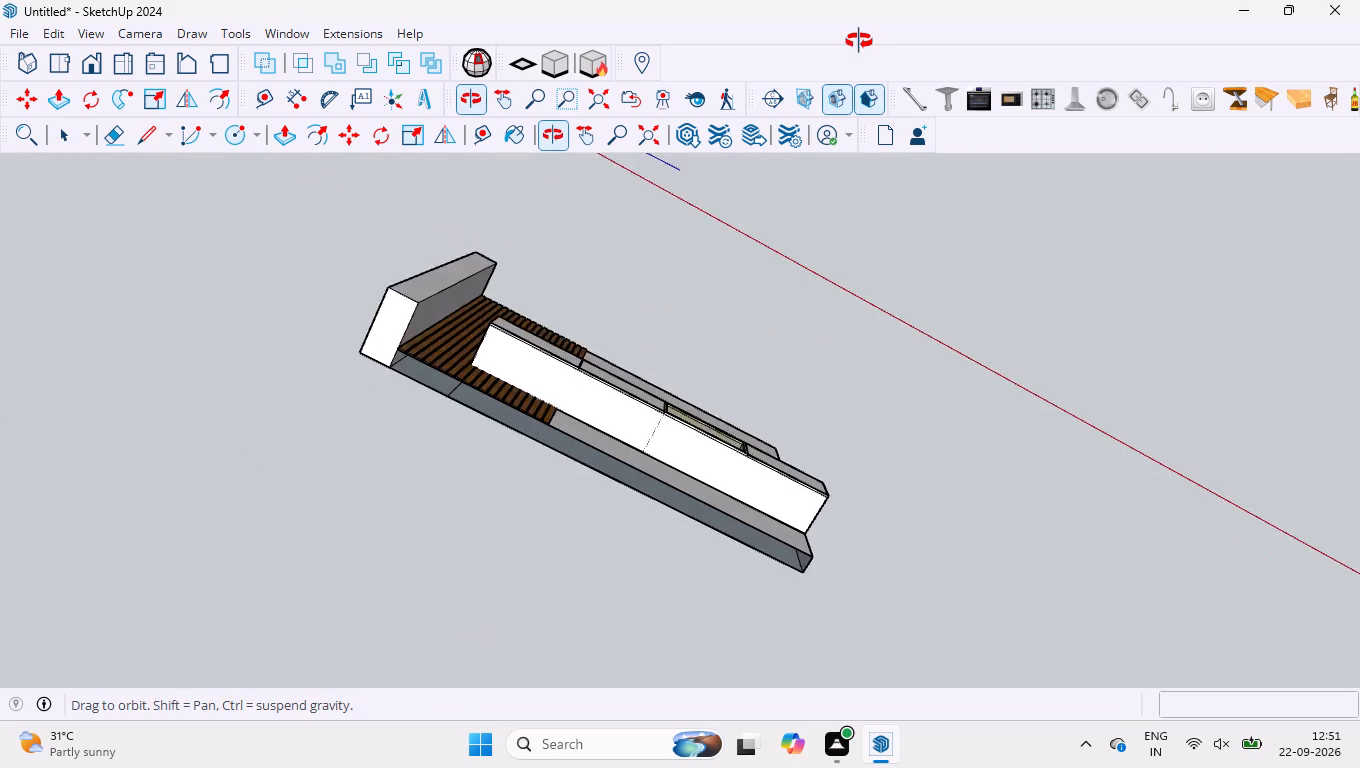
middle_click_drag(859, 41, 678, 541)
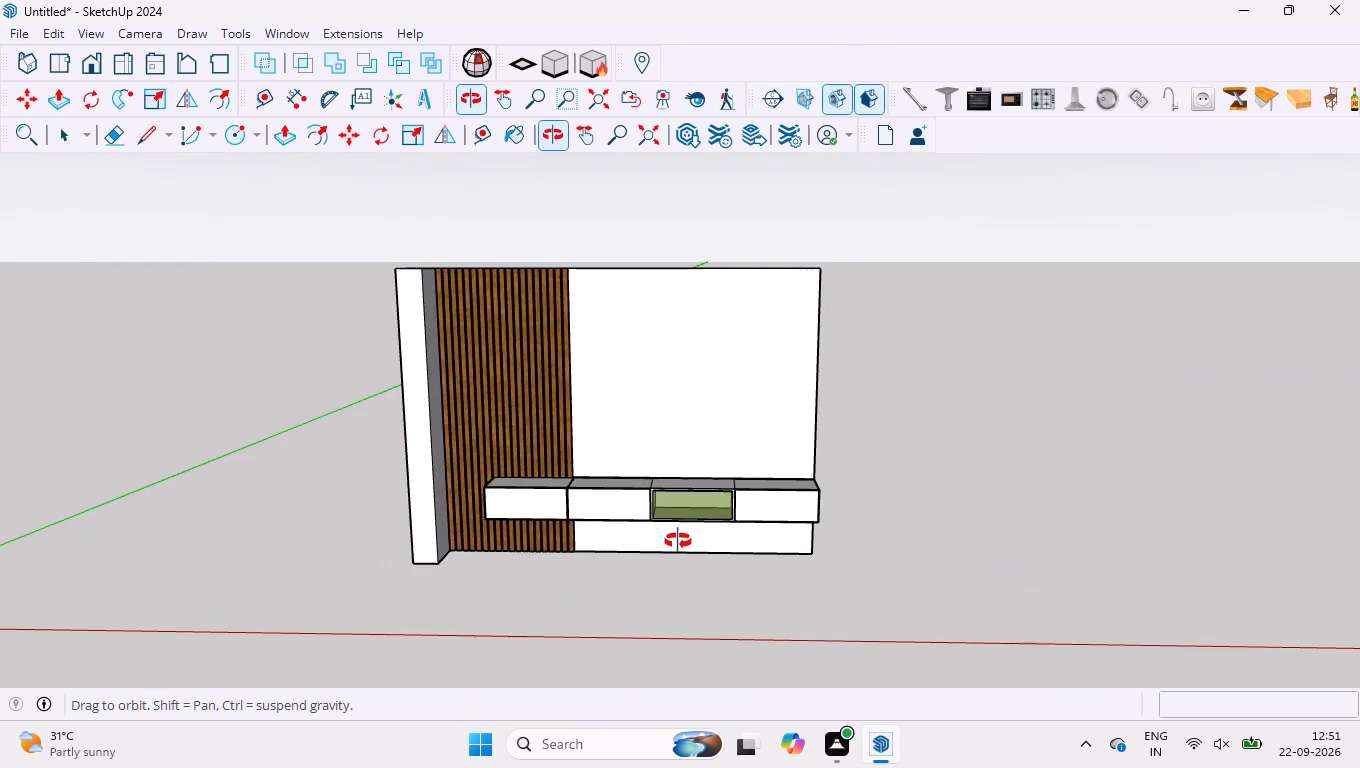
middle_click_drag(678, 541, 679, 542)
scroll(703, 489, "up", 5)
middle_click_drag(716, 479, 751, 479)
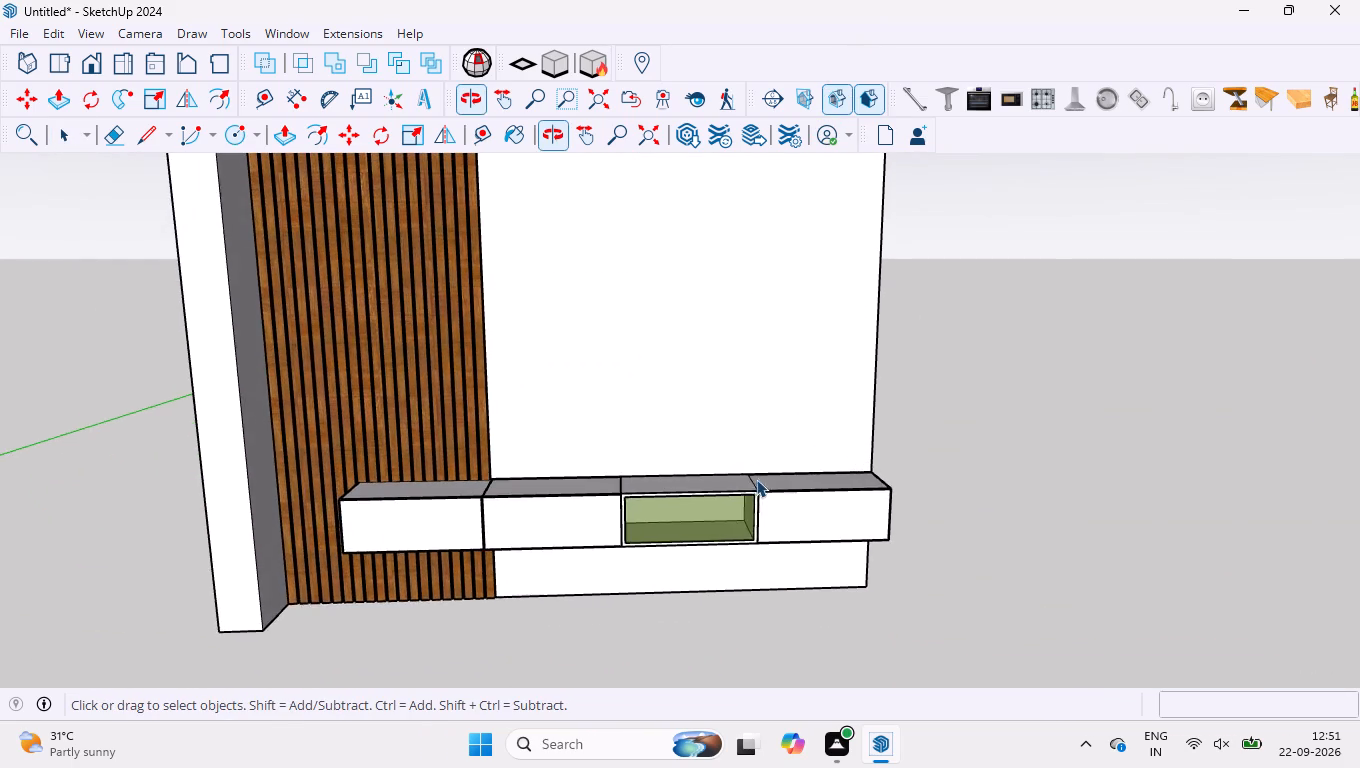
Place a vertical guide on the white wall 750 mm in from its free end edge.
scroll(745, 476, "down", 4)
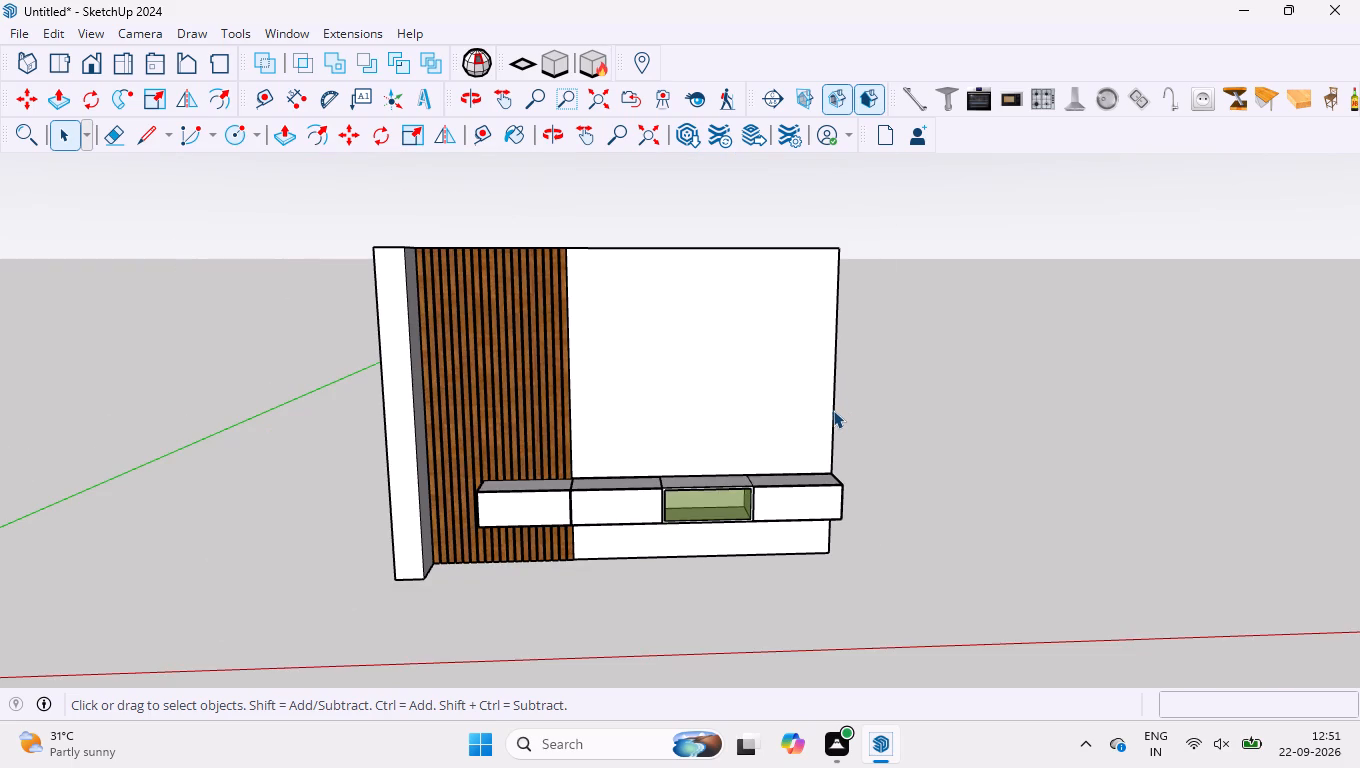
left_click(833, 410)
key("t")
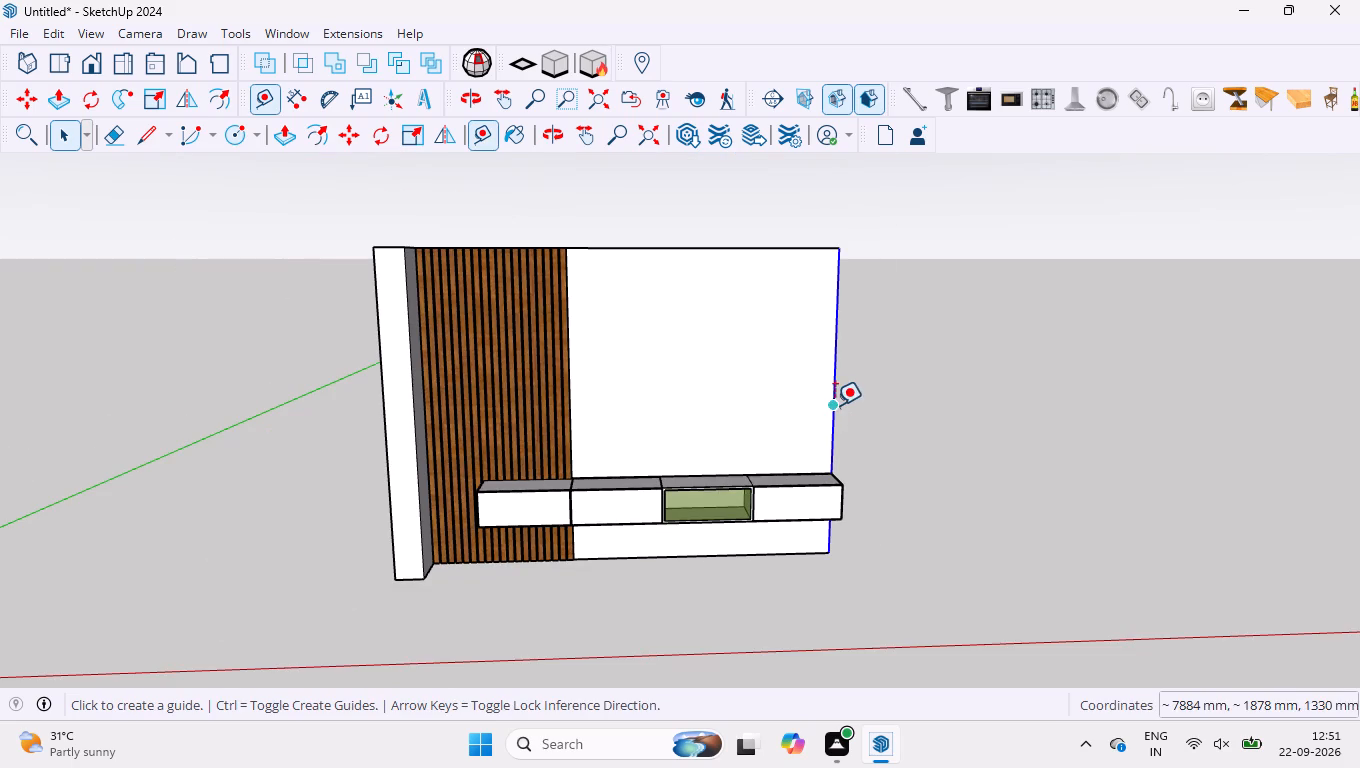
left_click(833, 362)
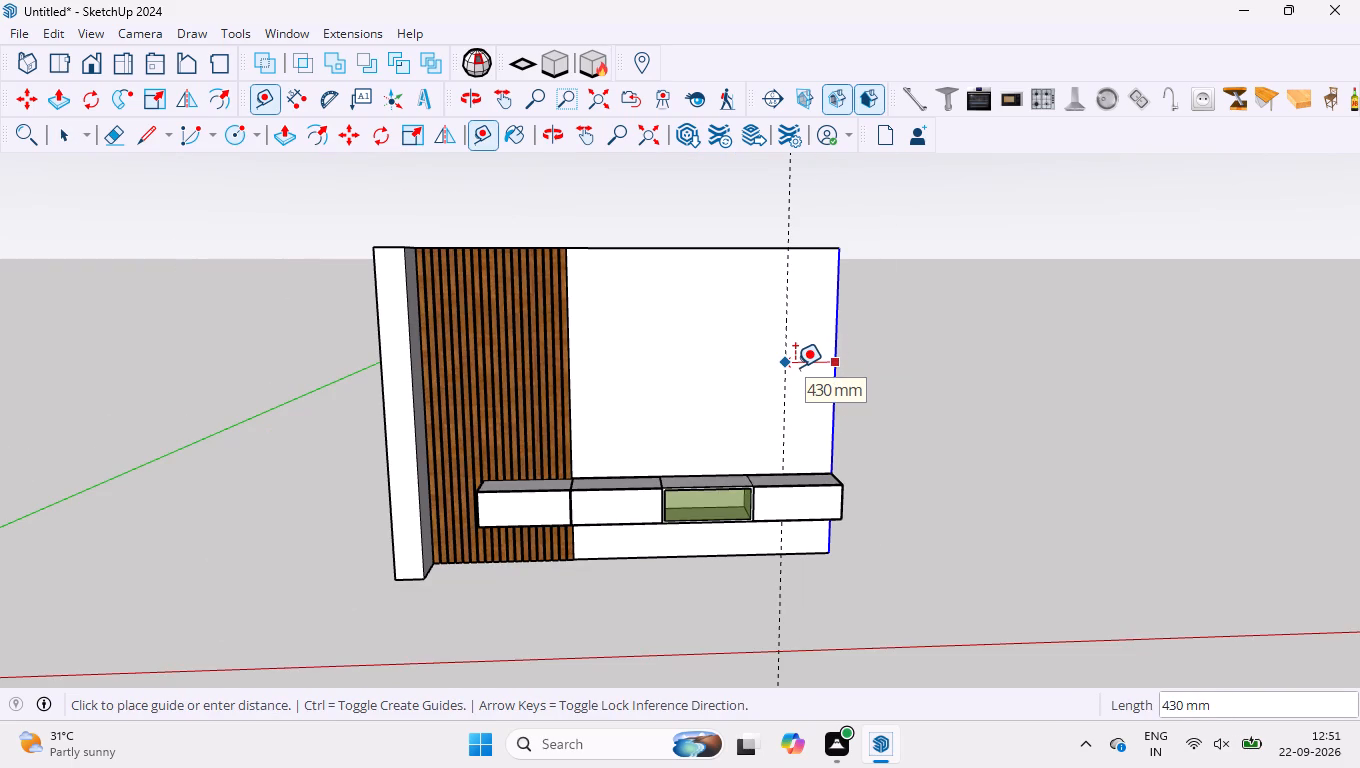
type("750")
key("Return")
key("space")
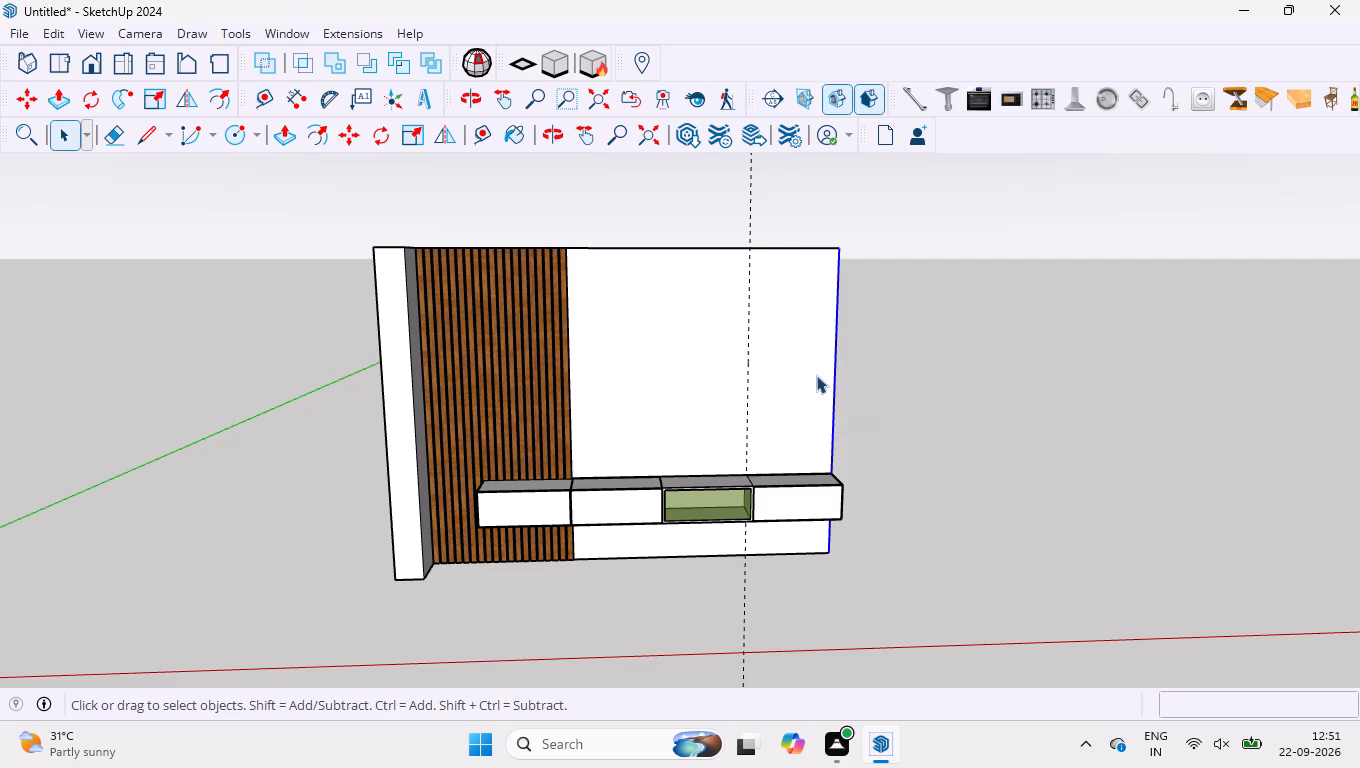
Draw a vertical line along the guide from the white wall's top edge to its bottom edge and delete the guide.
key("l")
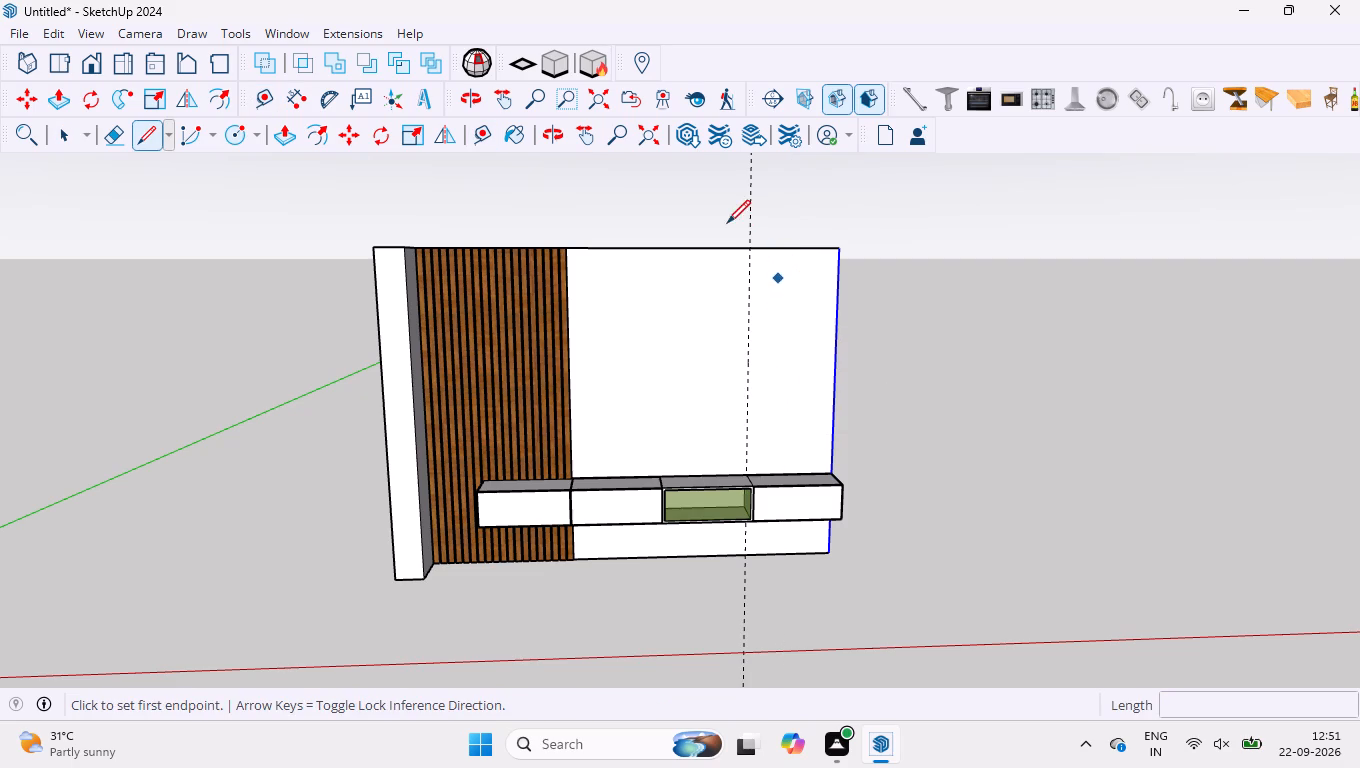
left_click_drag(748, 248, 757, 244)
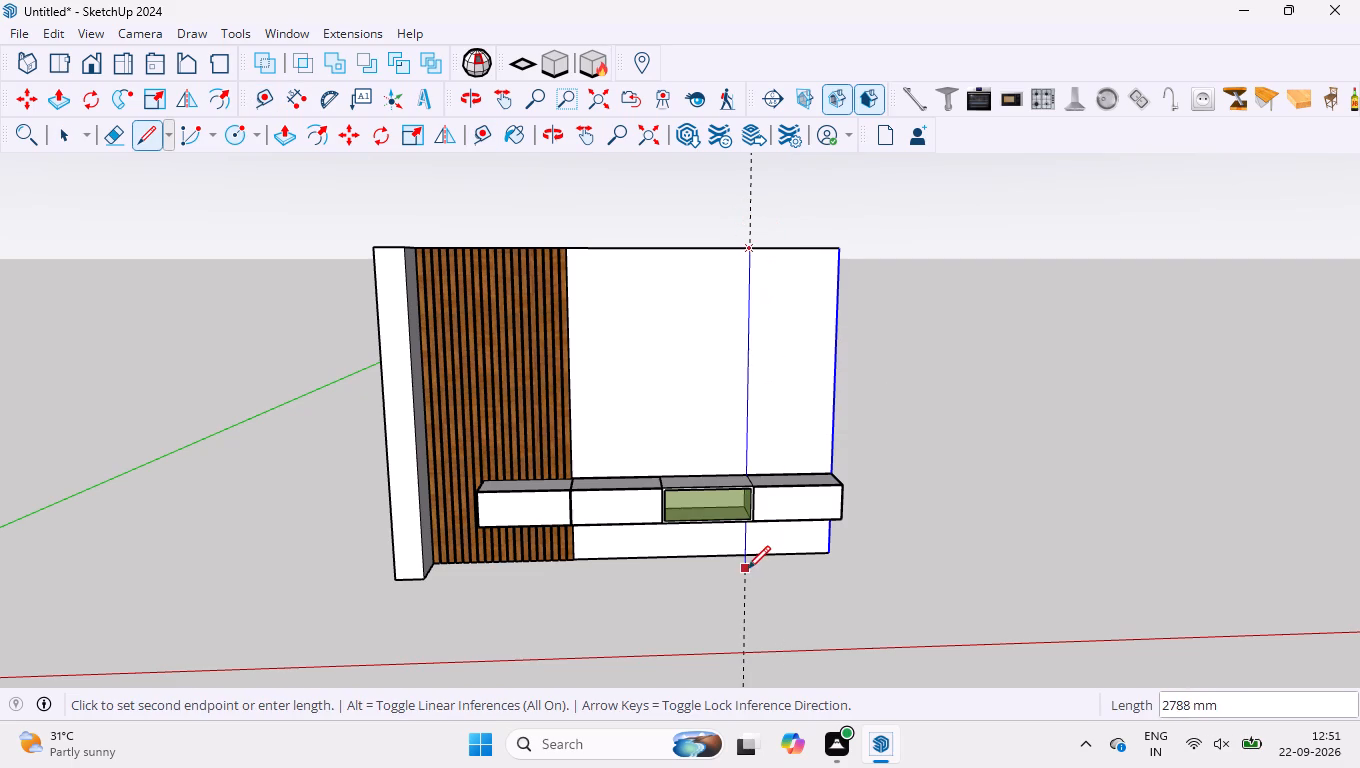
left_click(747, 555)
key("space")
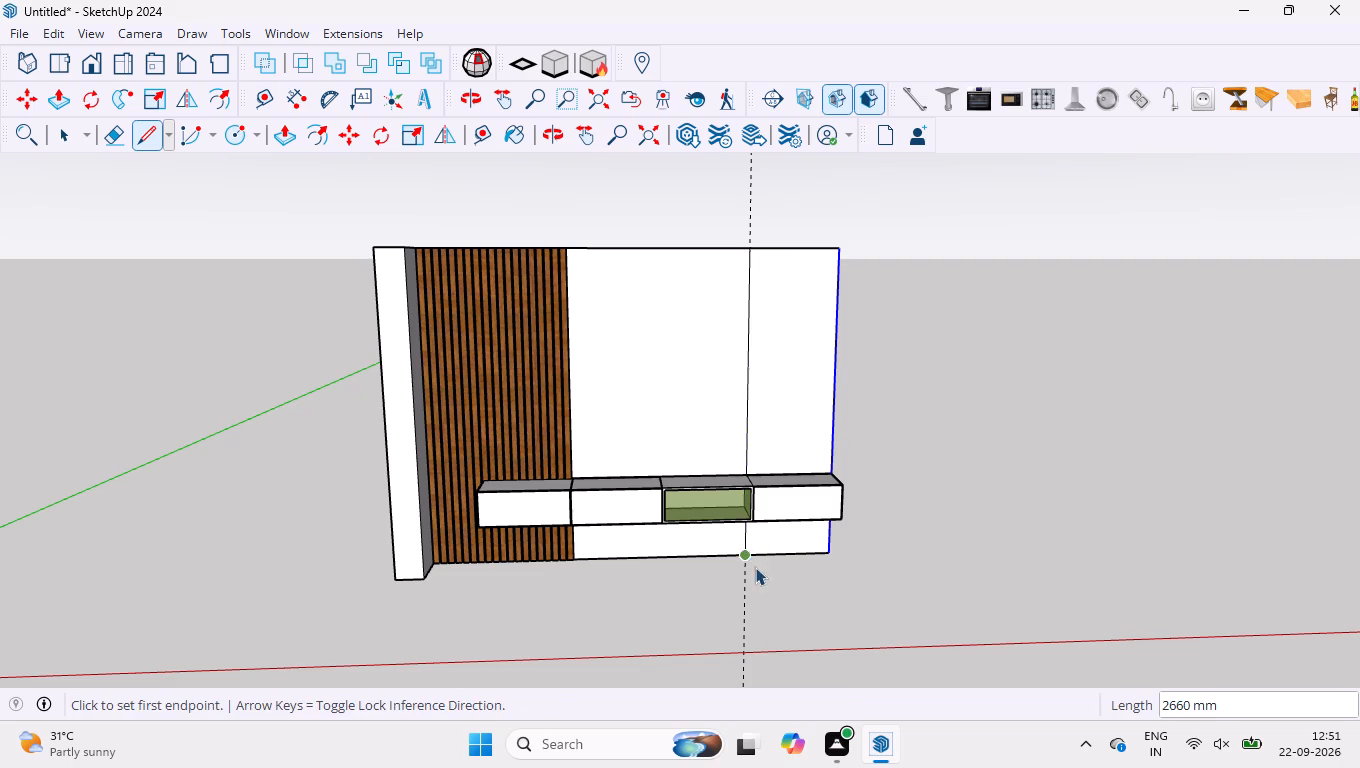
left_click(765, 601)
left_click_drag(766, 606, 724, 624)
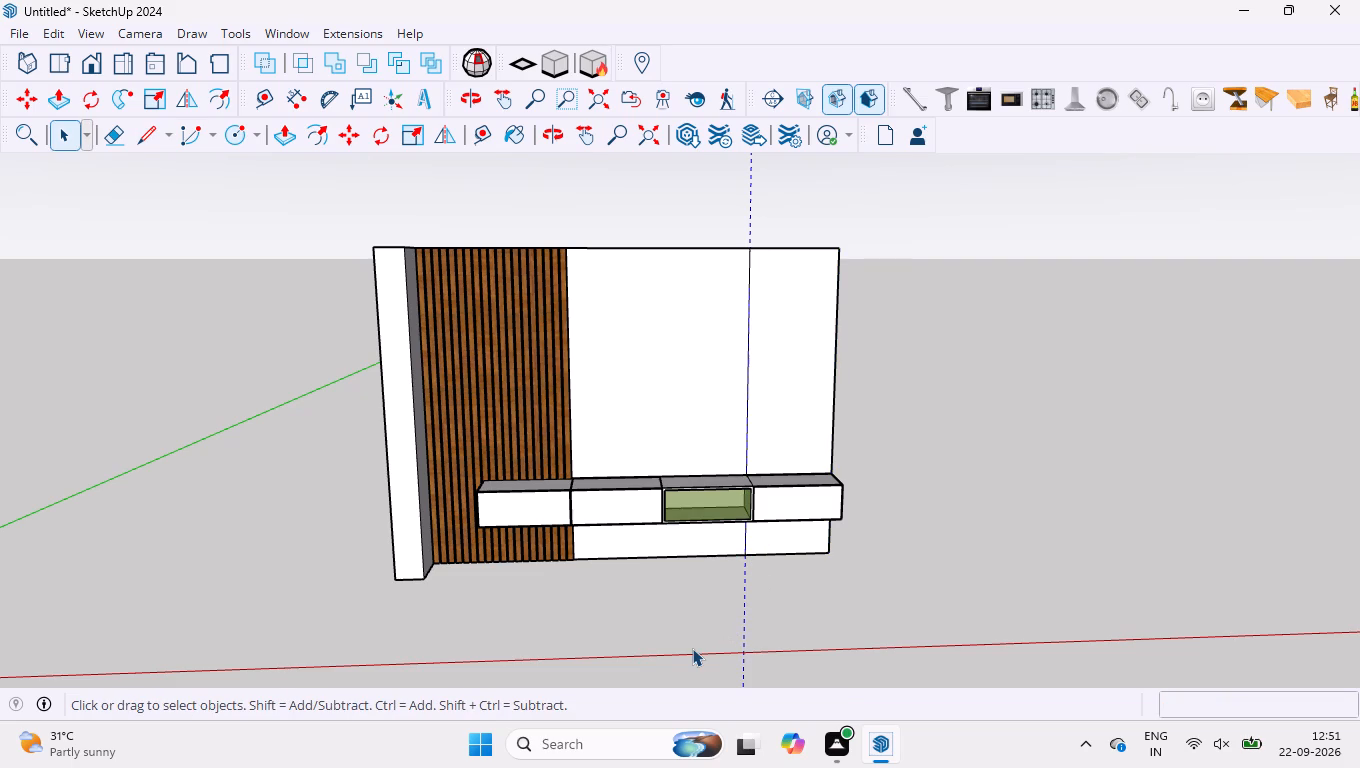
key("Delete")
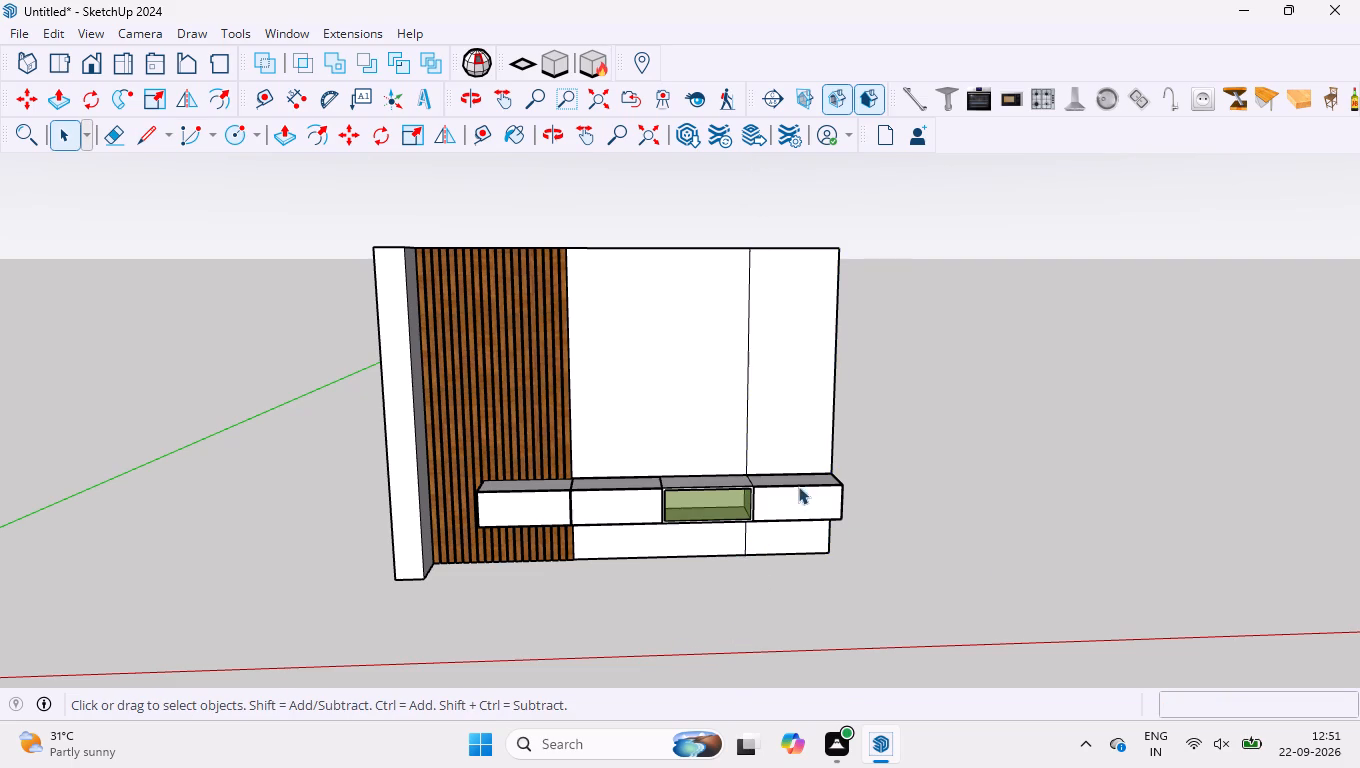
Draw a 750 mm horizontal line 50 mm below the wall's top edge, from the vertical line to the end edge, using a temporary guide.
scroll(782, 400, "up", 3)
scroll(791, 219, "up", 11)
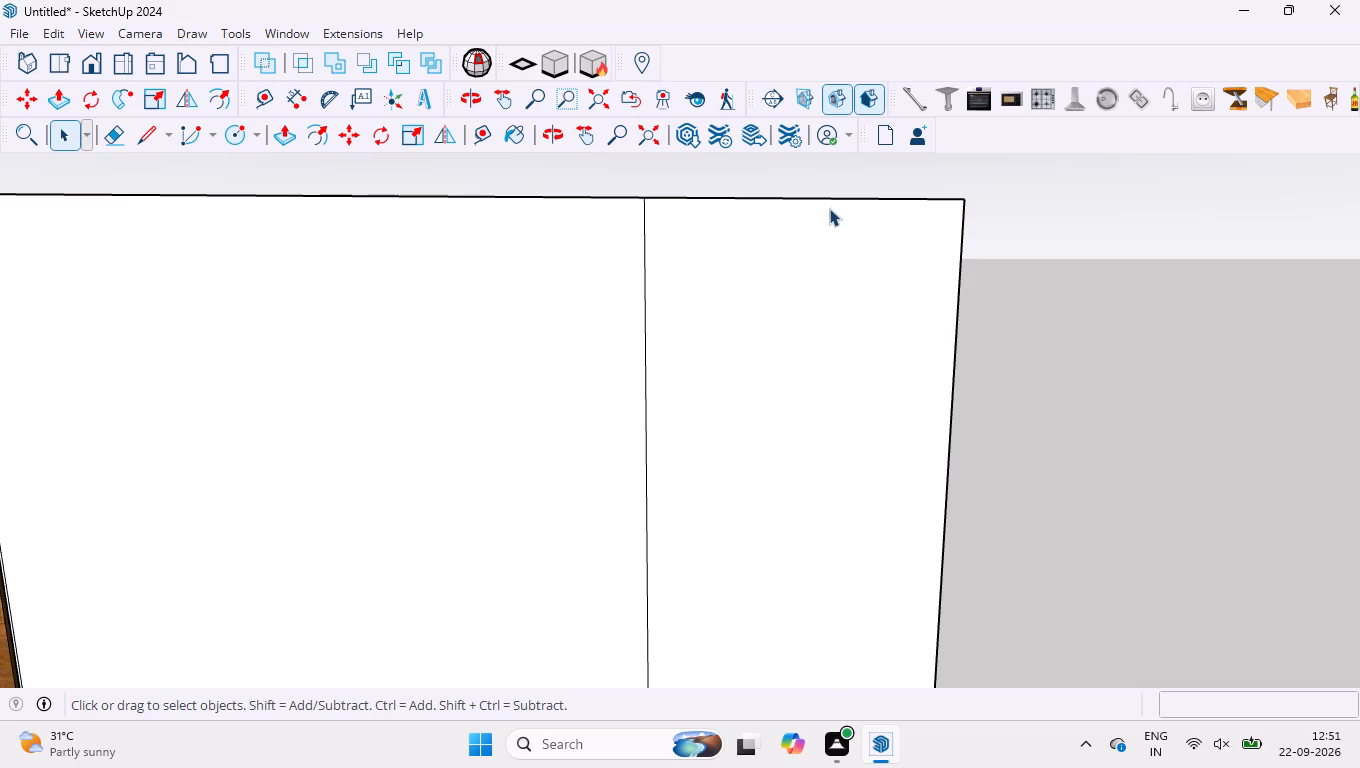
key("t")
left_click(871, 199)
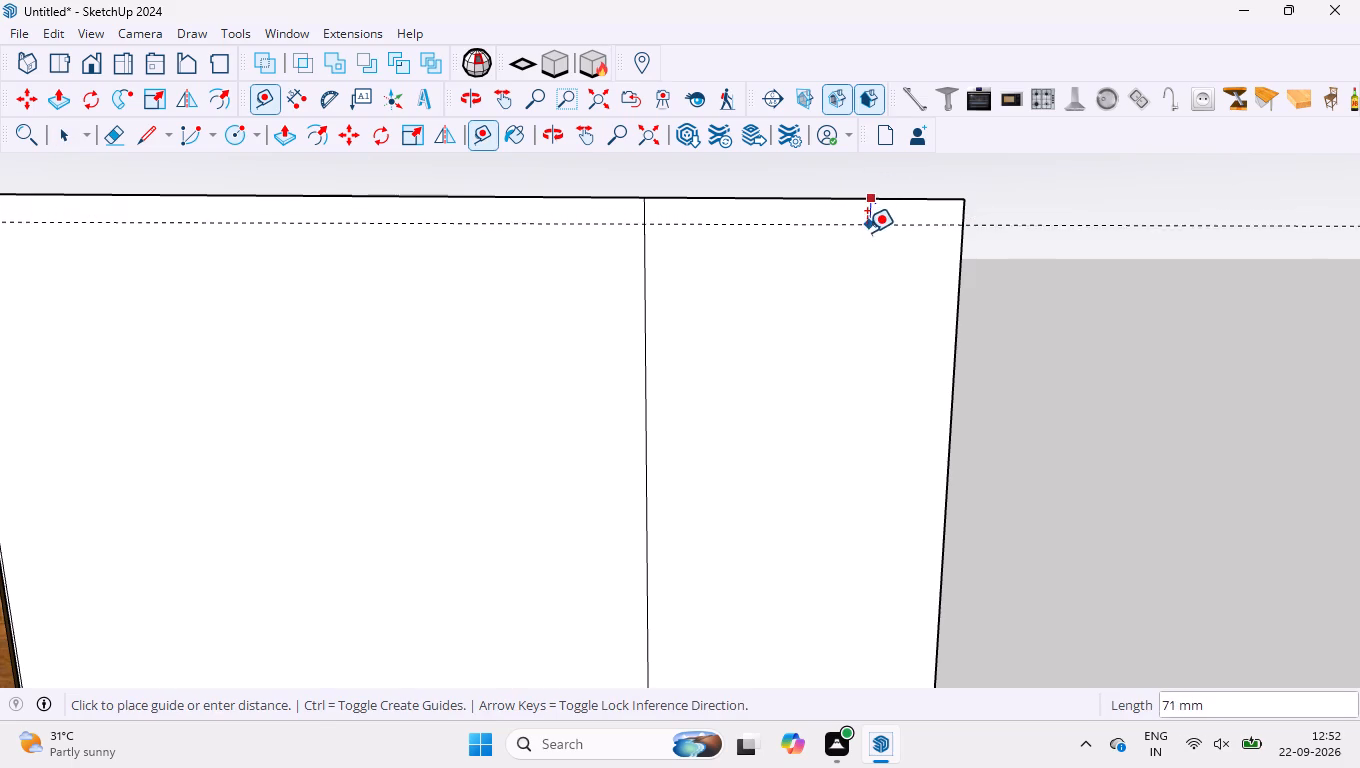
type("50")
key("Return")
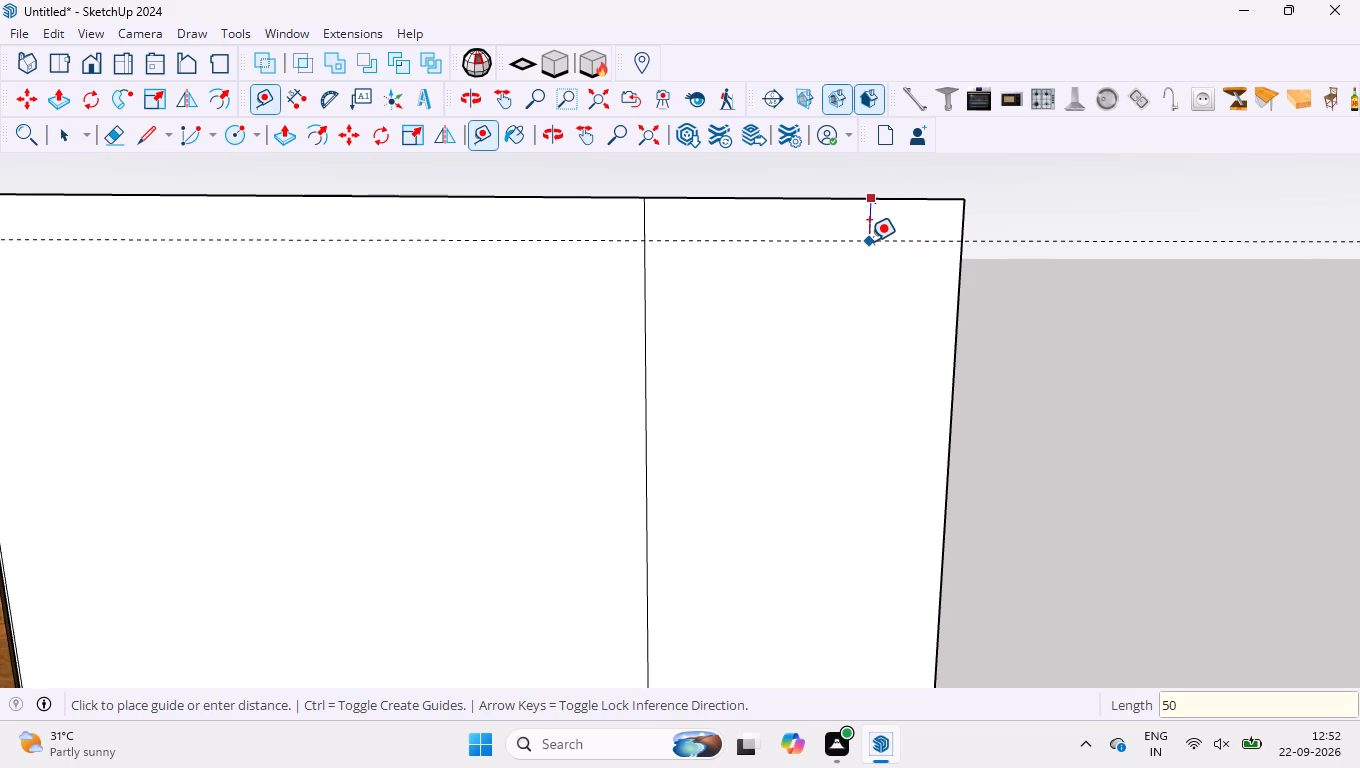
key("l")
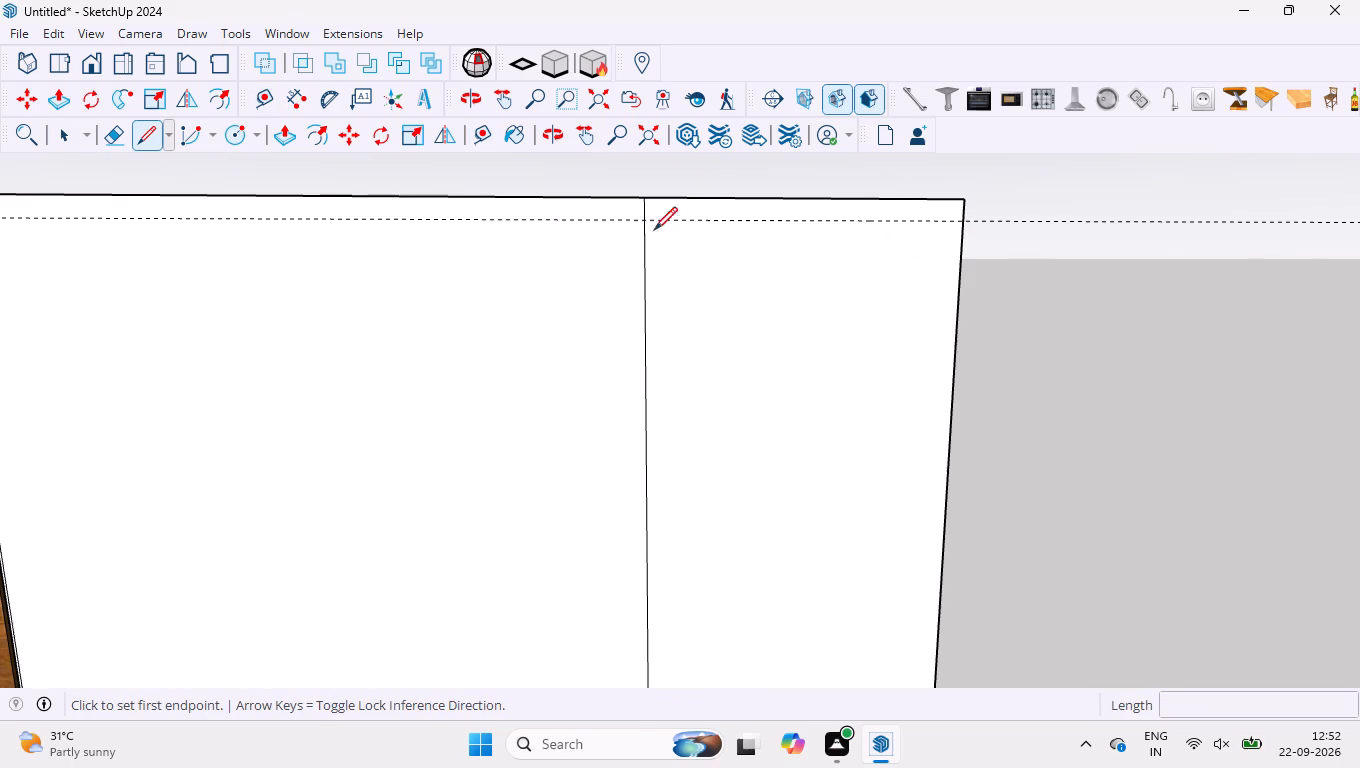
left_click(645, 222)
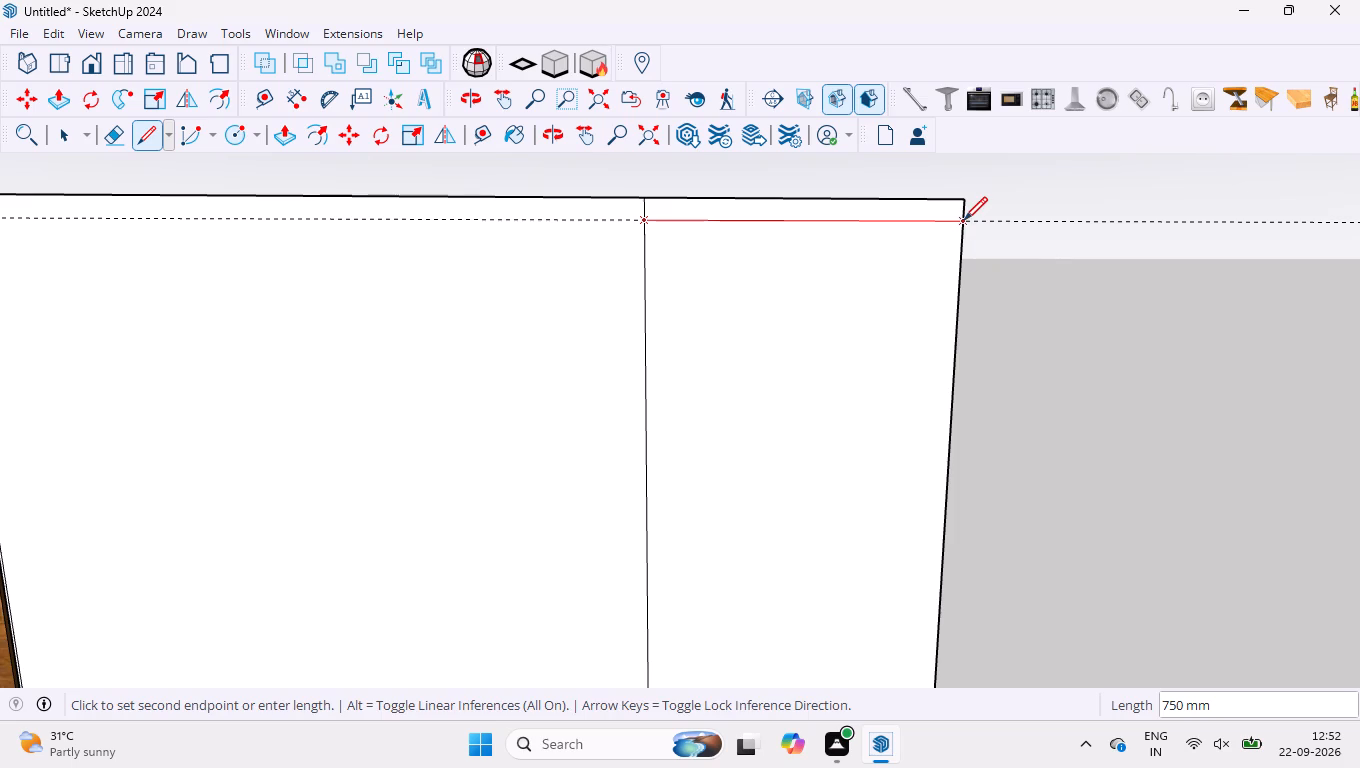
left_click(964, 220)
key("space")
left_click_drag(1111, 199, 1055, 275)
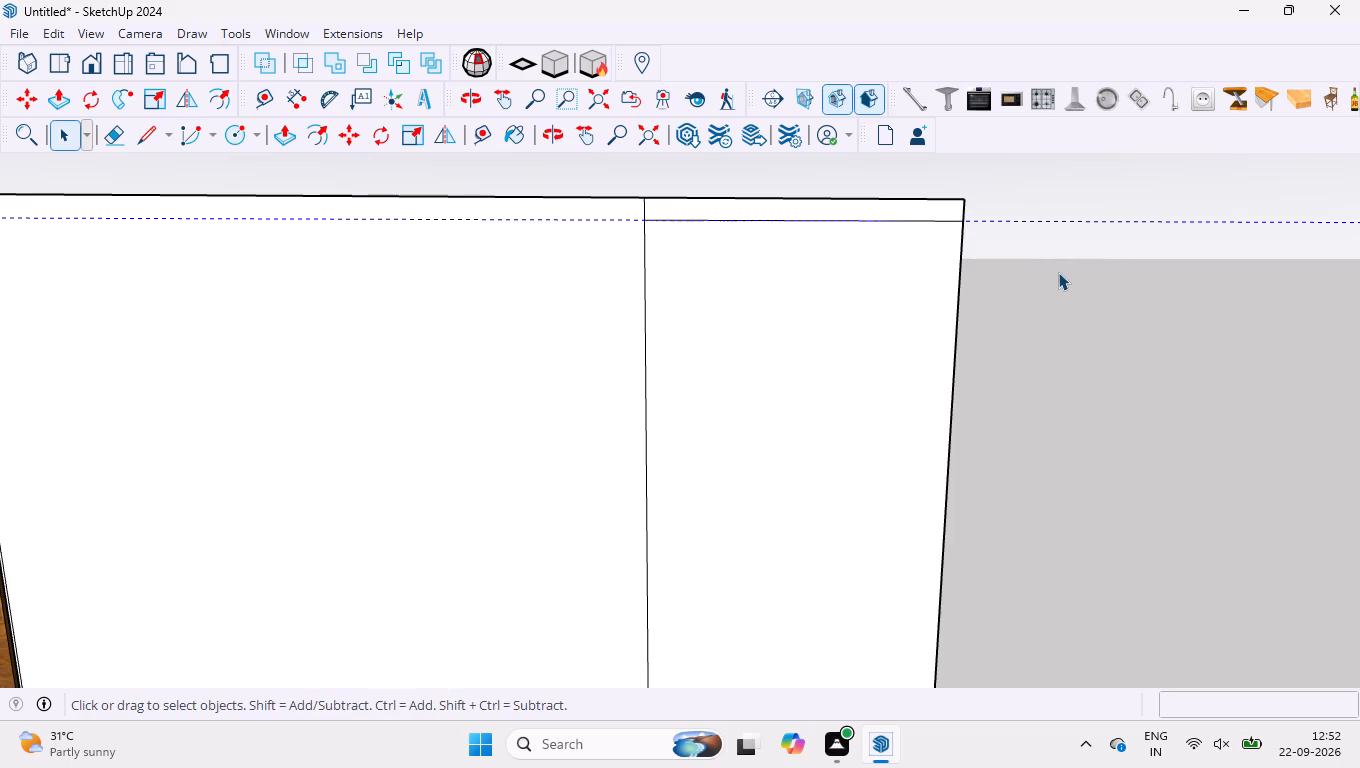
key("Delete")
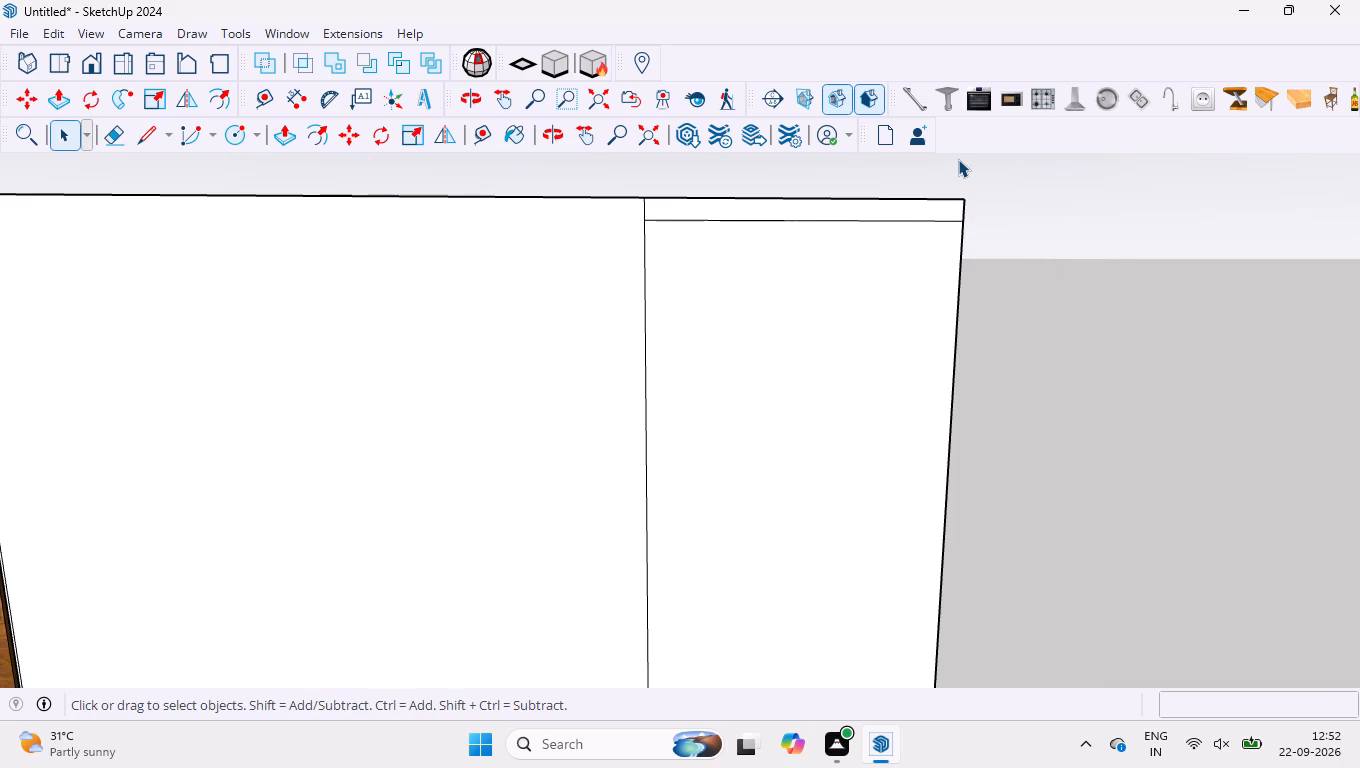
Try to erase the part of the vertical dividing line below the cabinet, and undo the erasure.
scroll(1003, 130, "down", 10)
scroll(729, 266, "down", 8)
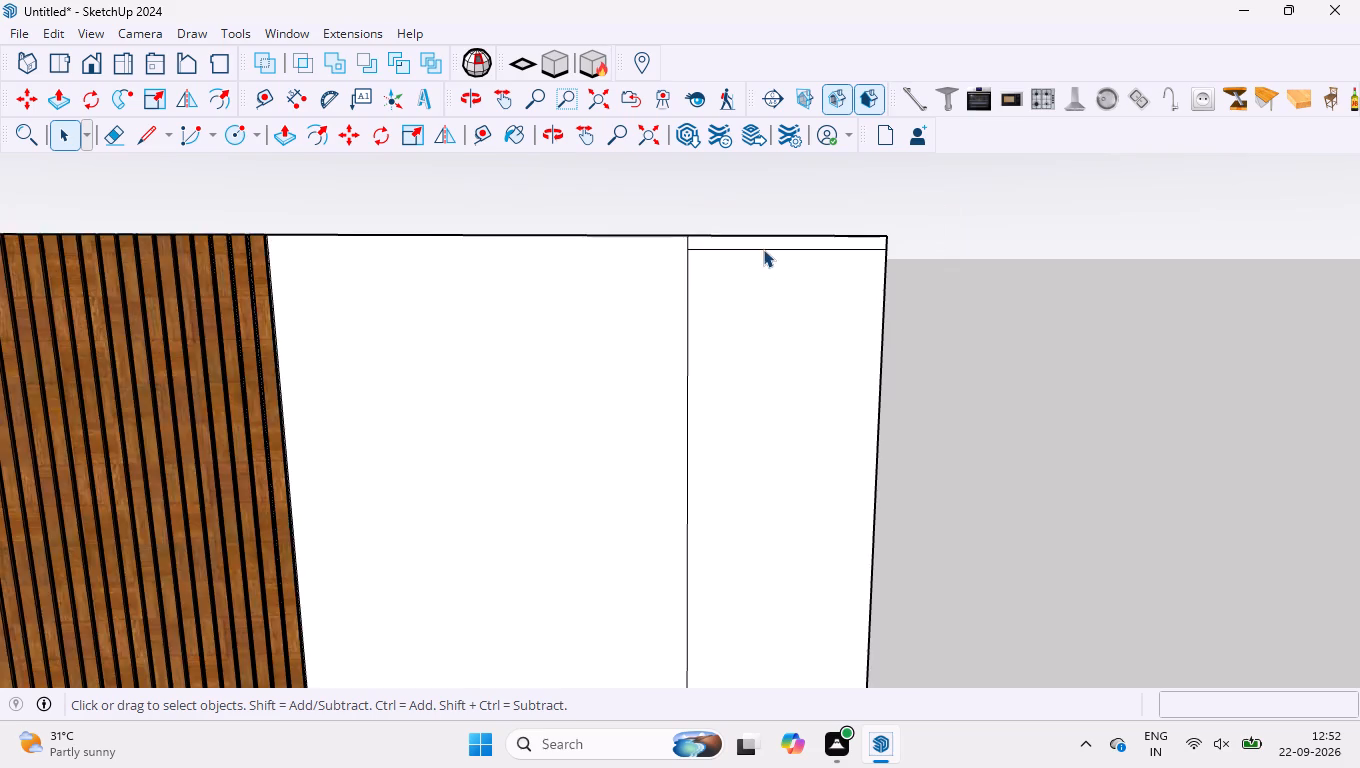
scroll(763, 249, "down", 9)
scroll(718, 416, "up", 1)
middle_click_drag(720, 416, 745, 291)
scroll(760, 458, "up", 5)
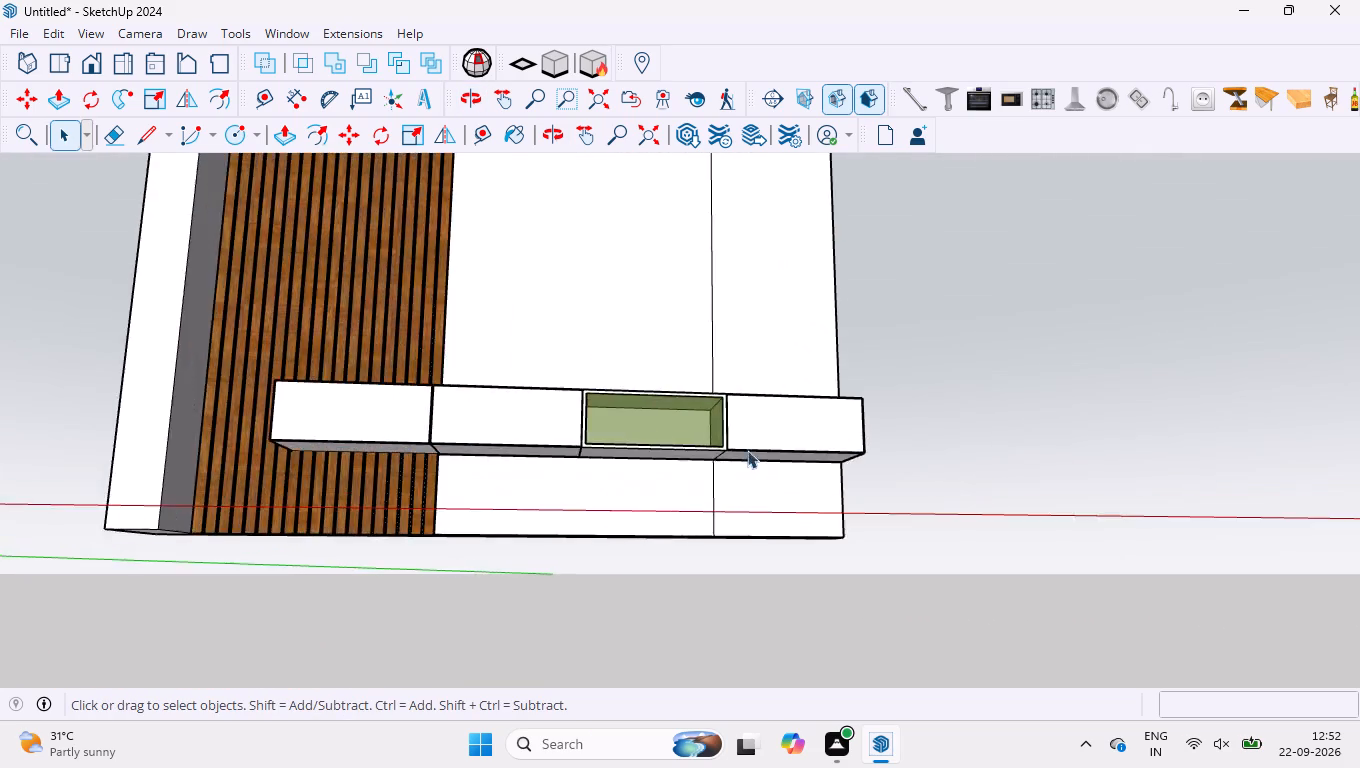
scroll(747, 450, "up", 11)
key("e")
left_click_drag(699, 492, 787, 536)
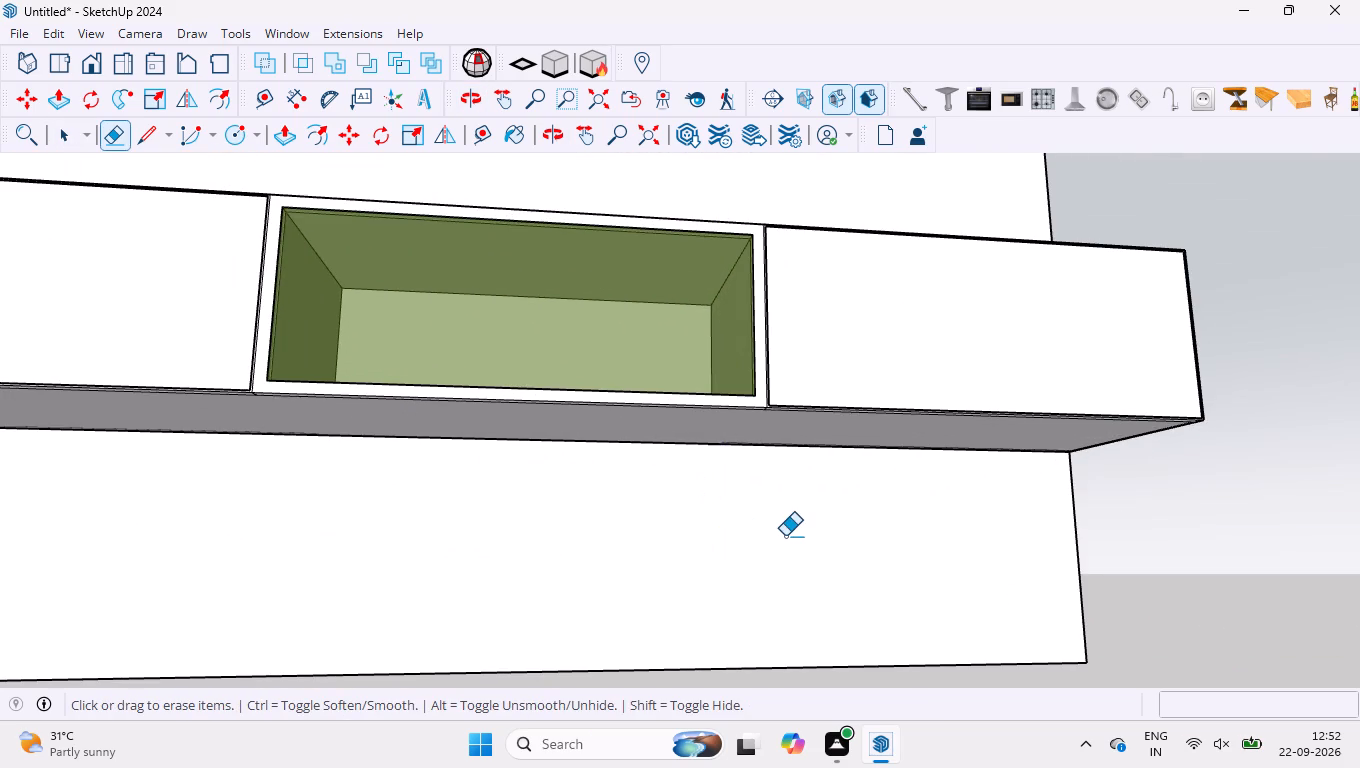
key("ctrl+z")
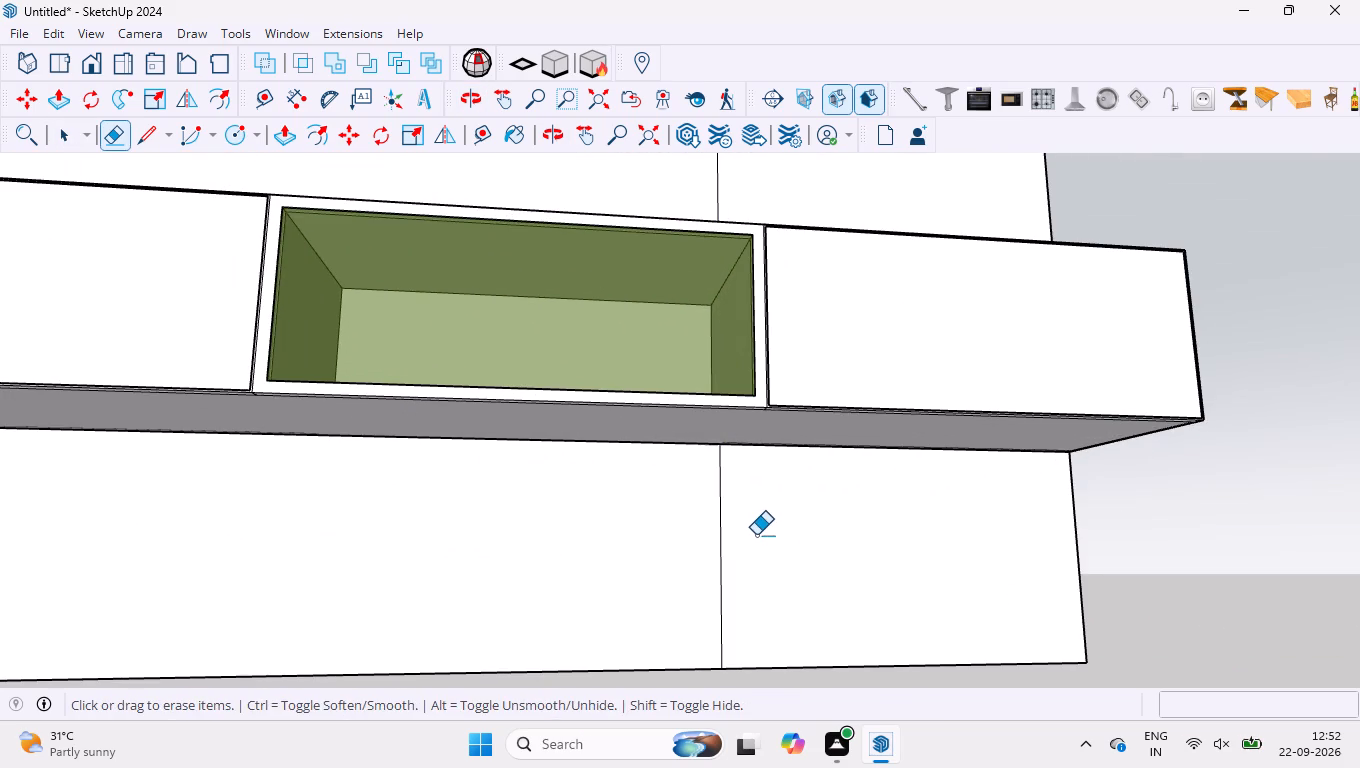
Select the vertical dividing line below the cabinet to check how far that edge extends.
key("space")
left_click(741, 523)
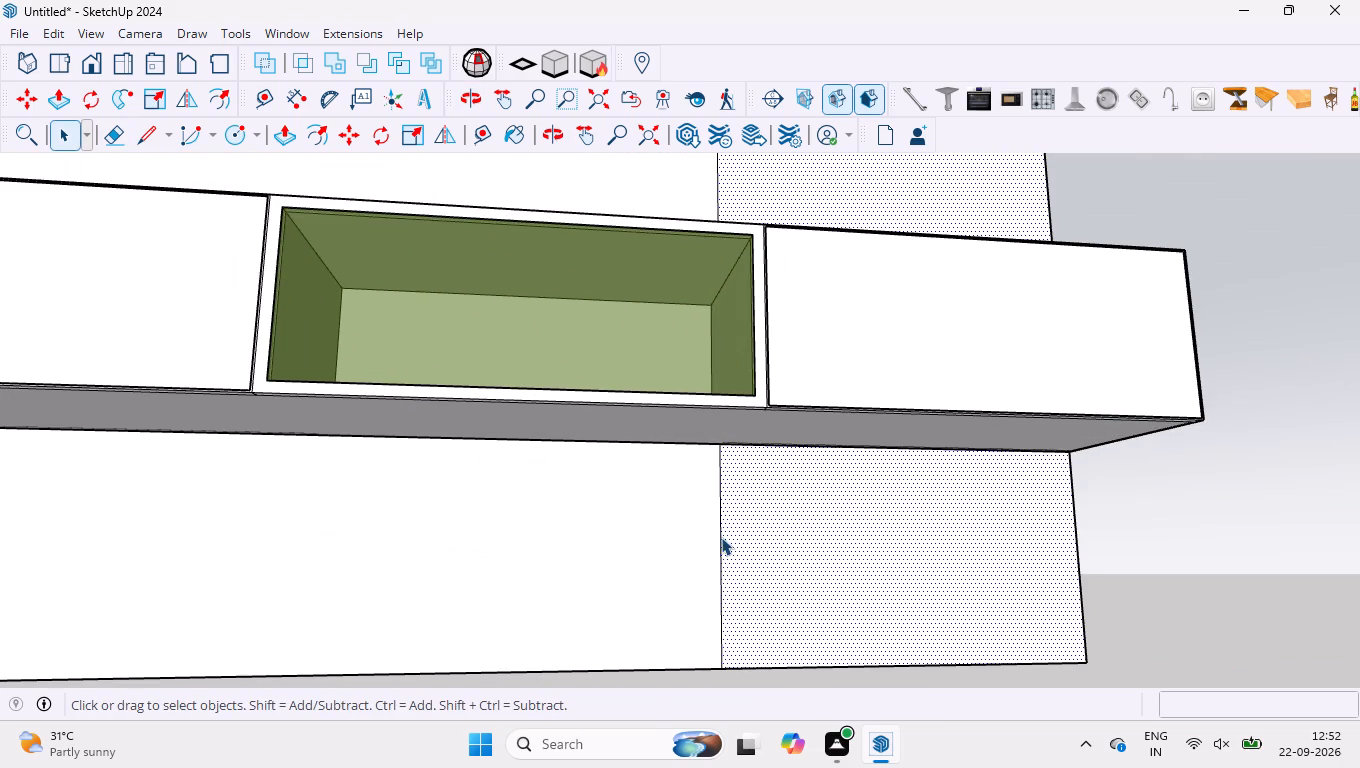
left_click(721, 537)
triple_click(721, 537)
left_click(1302, 621)
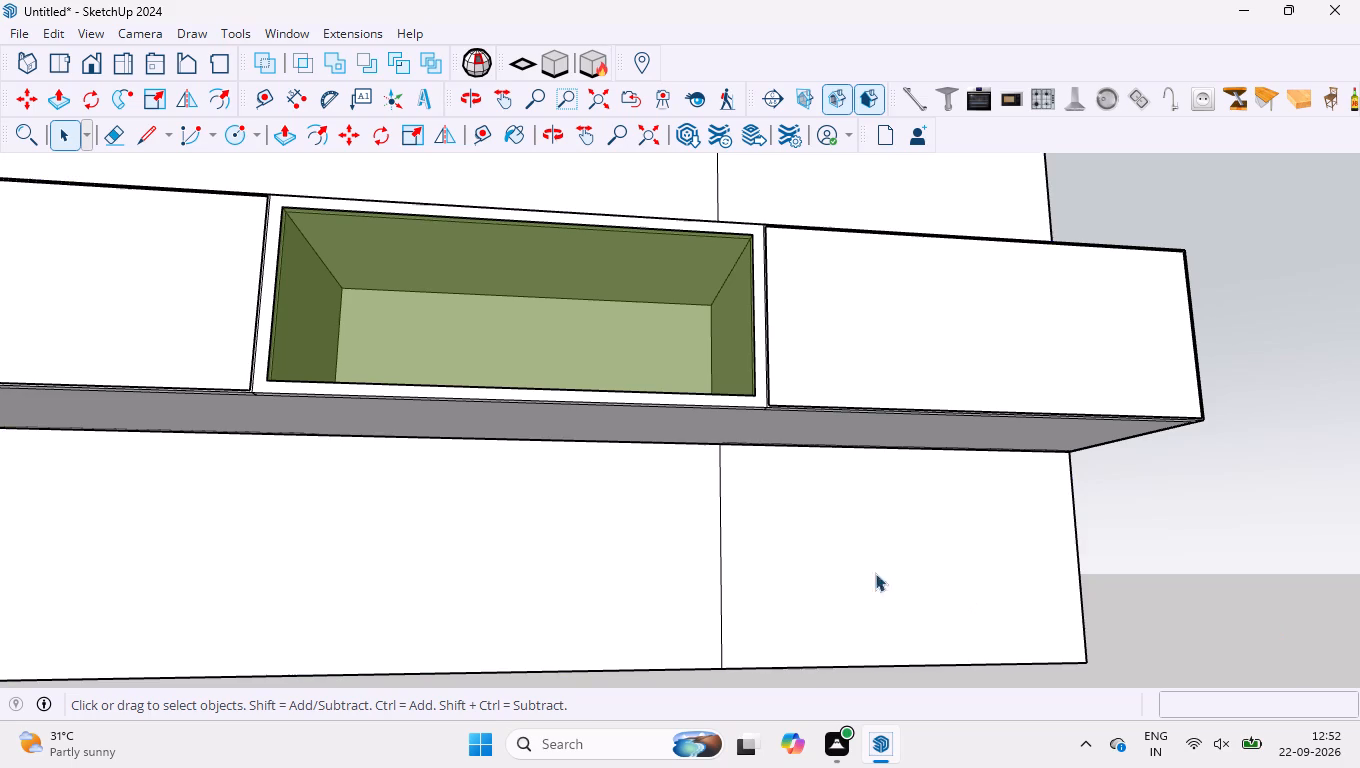
double_click(721, 572)
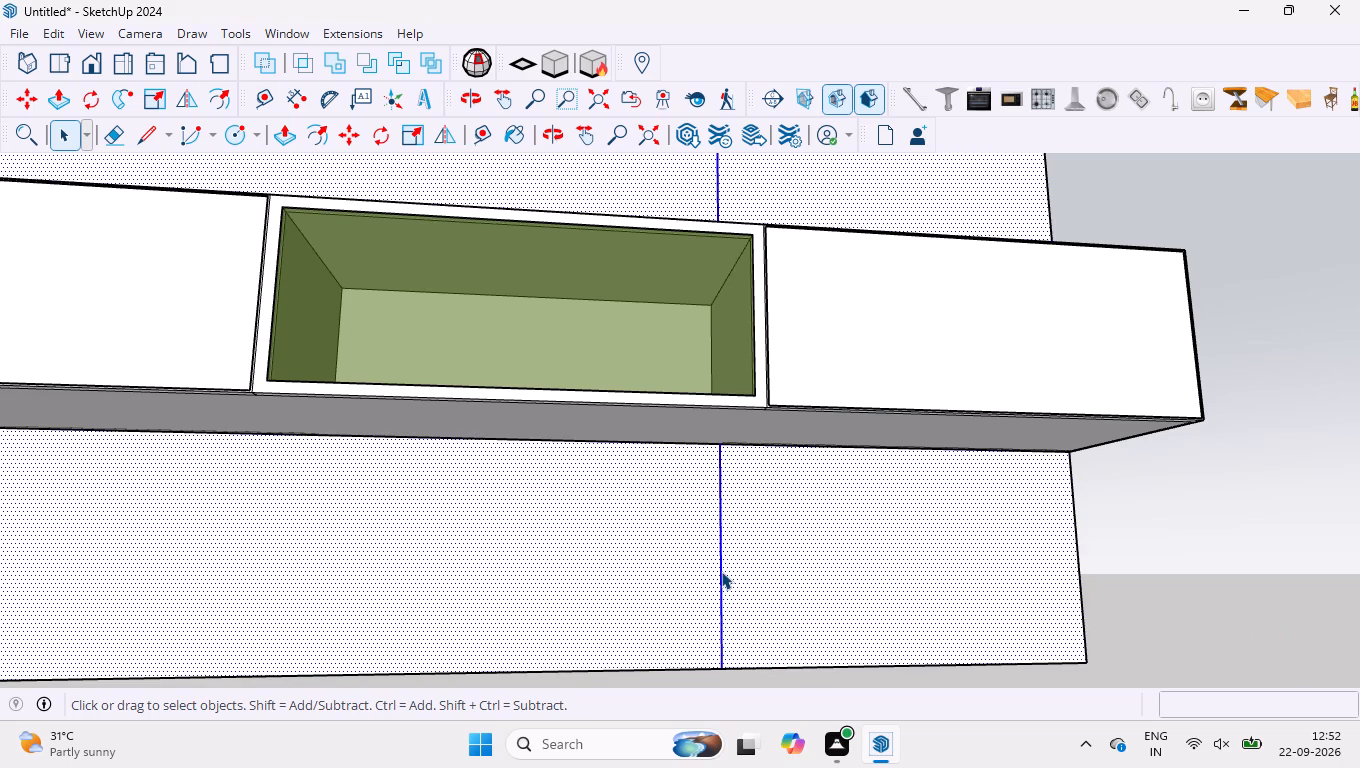
left_click(721, 571)
left_click(721, 571)
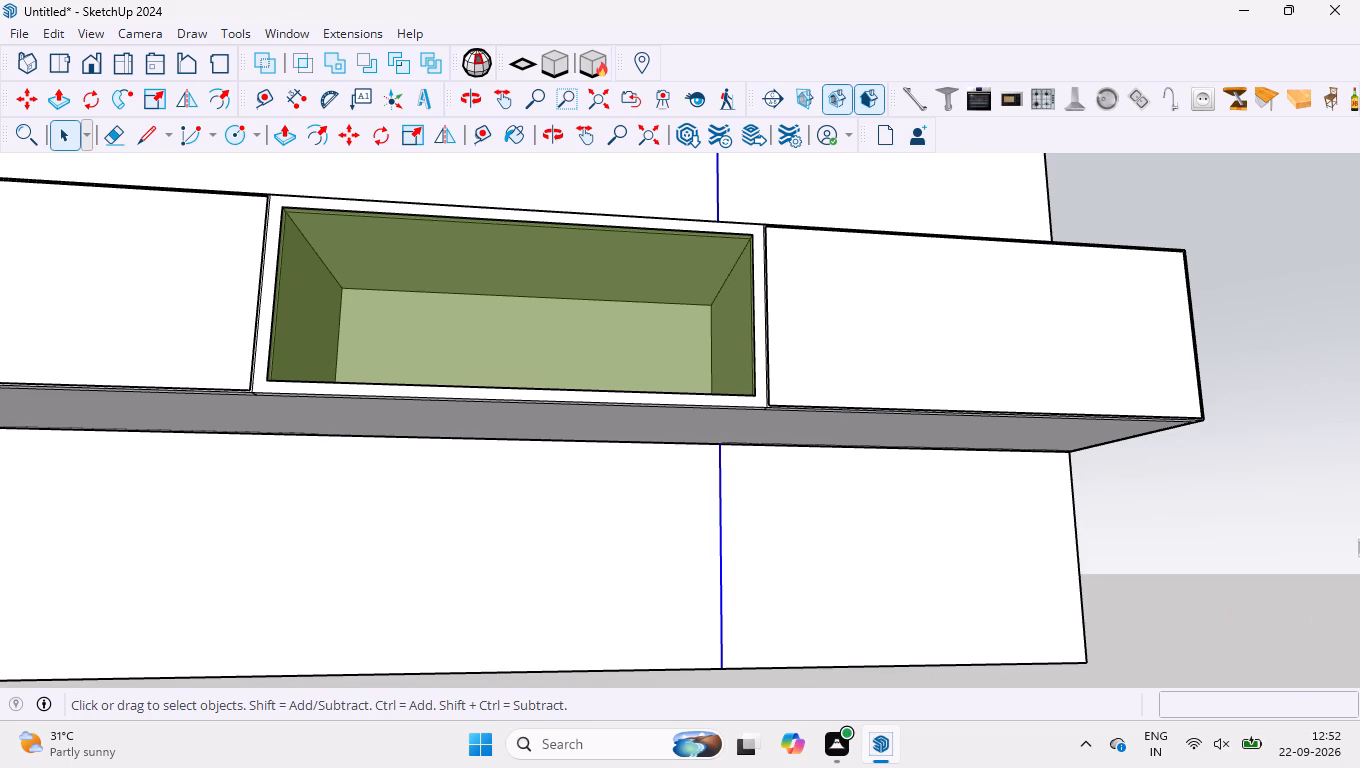
left_click(1241, 521)
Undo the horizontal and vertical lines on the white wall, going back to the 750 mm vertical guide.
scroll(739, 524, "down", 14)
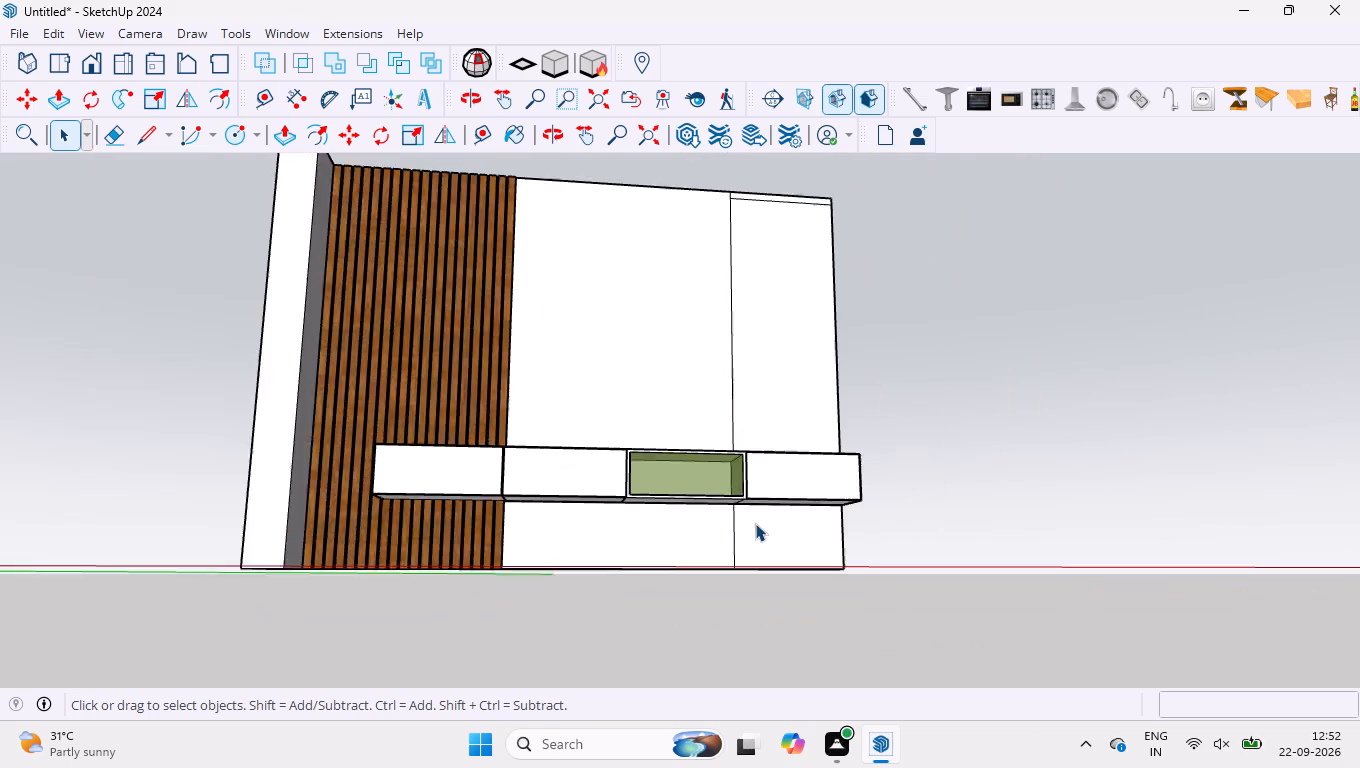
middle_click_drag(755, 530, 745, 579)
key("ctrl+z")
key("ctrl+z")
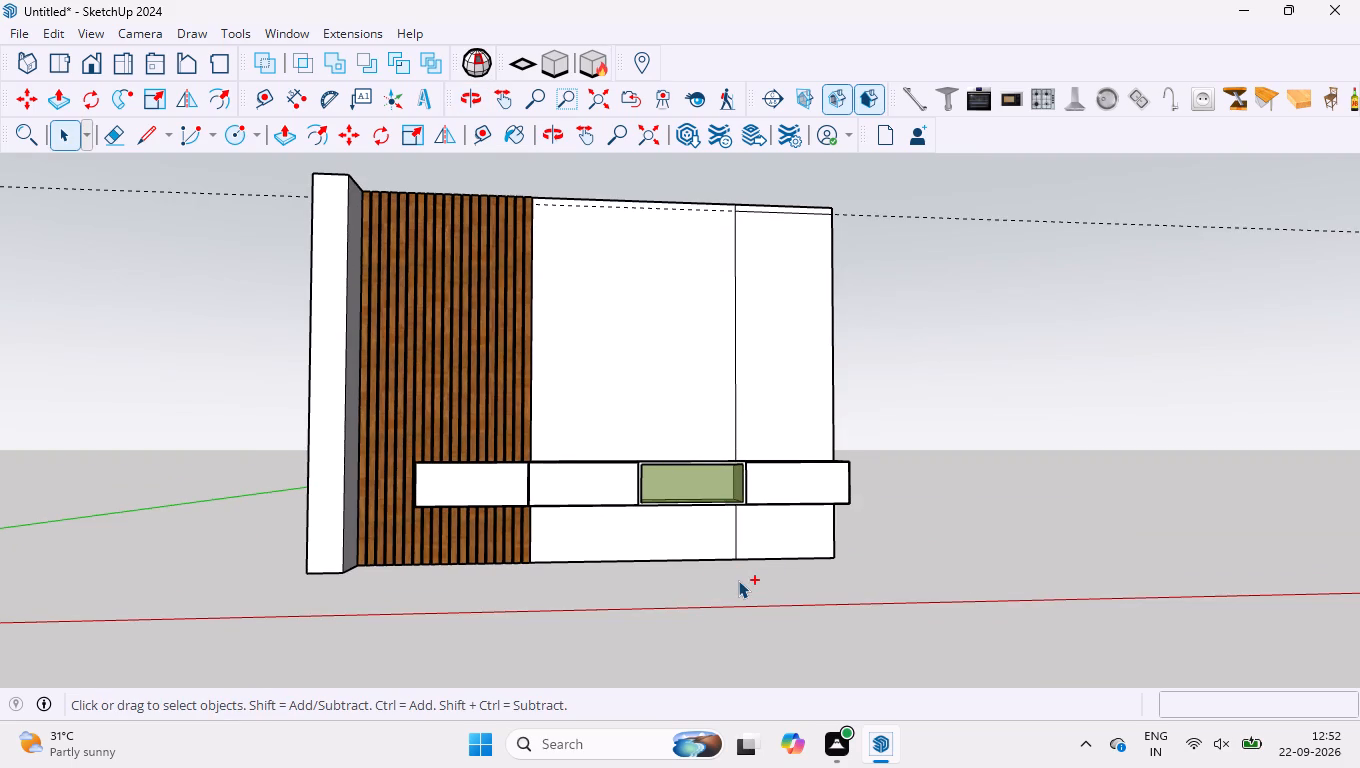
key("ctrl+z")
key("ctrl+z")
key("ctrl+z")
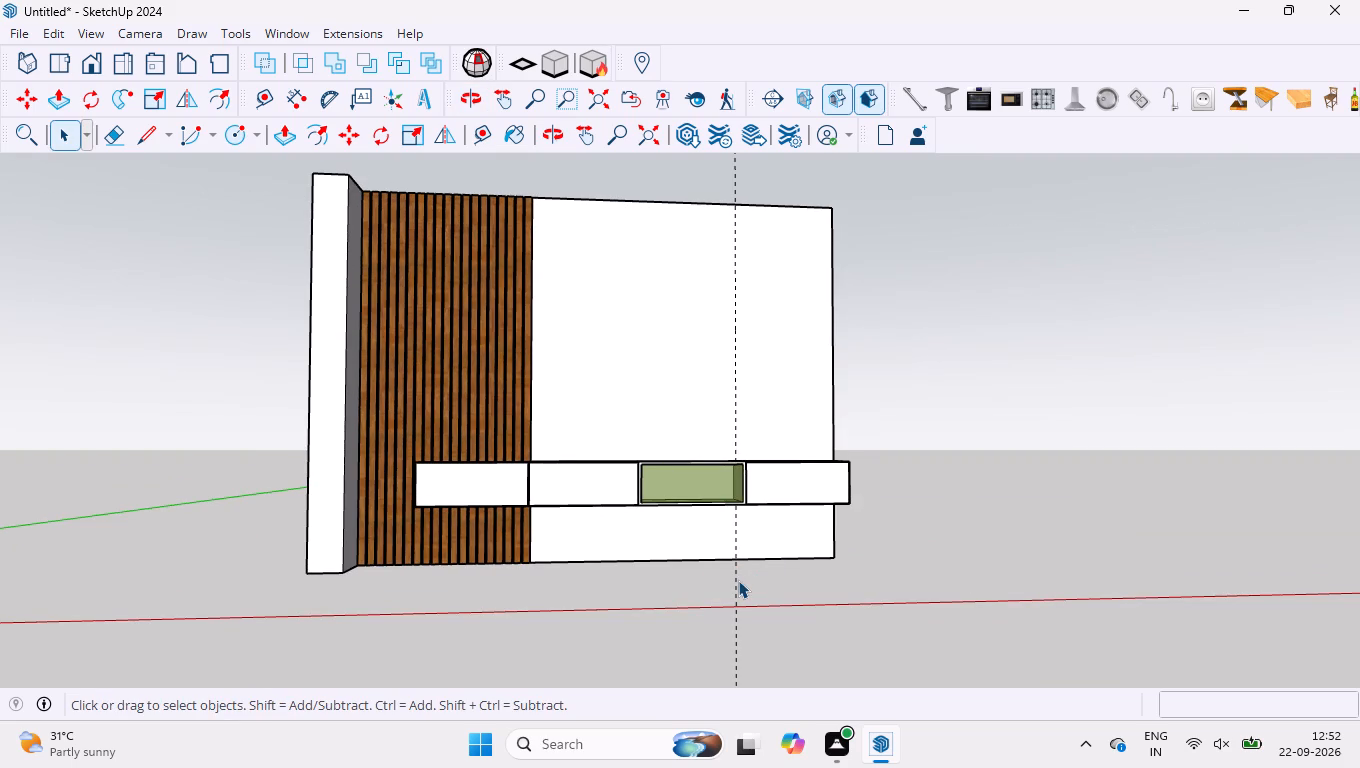
Draw a vertical line about 1930 mm long along the guide, from the white wall's top edge down to the cabinet's top.
key("l")
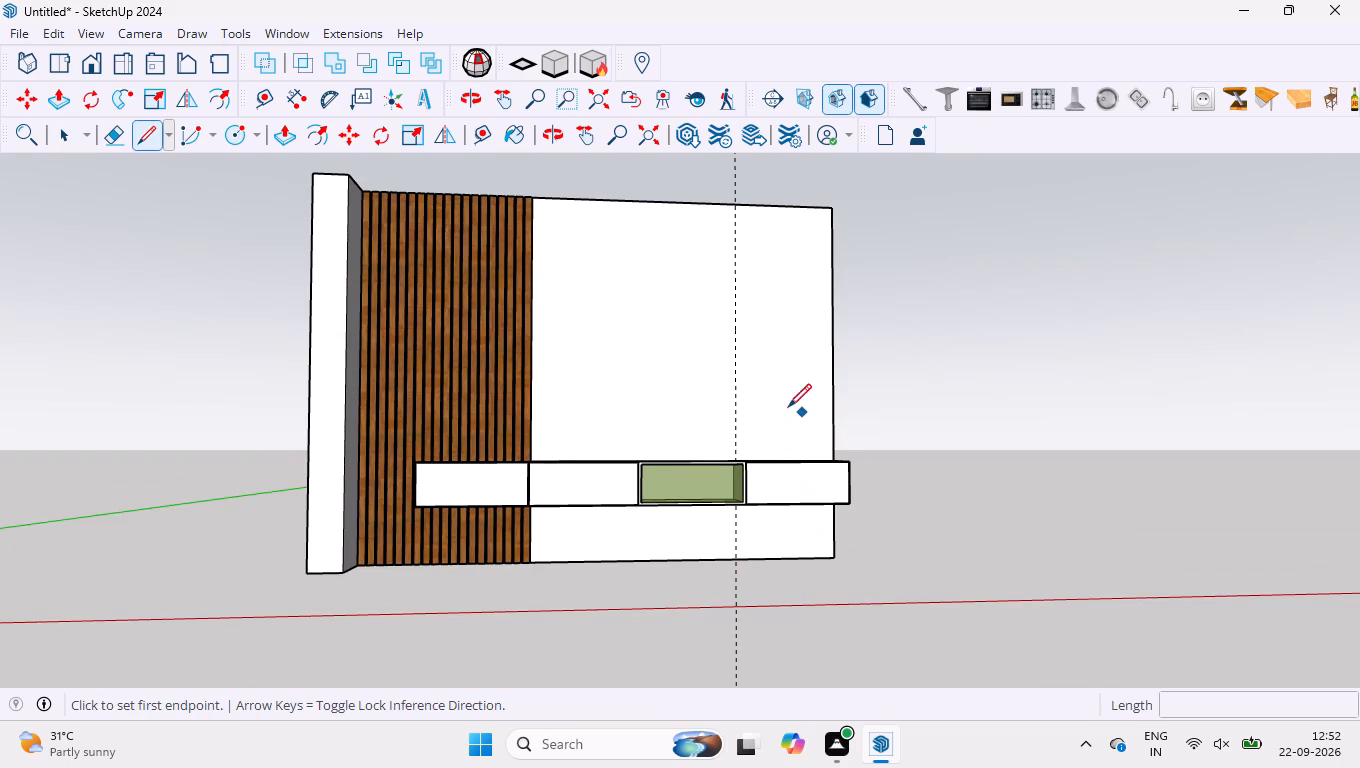
scroll(718, 329, "up", 2)
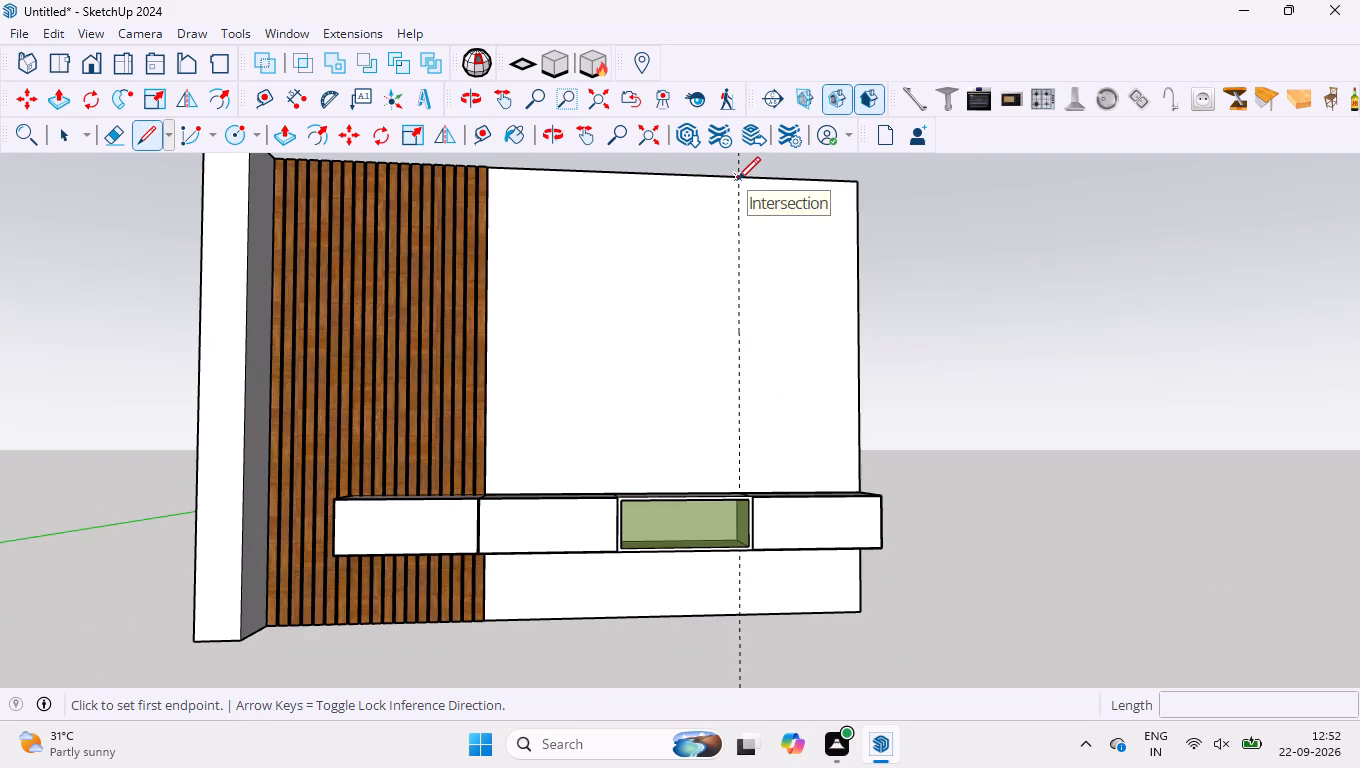
left_click(739, 179)
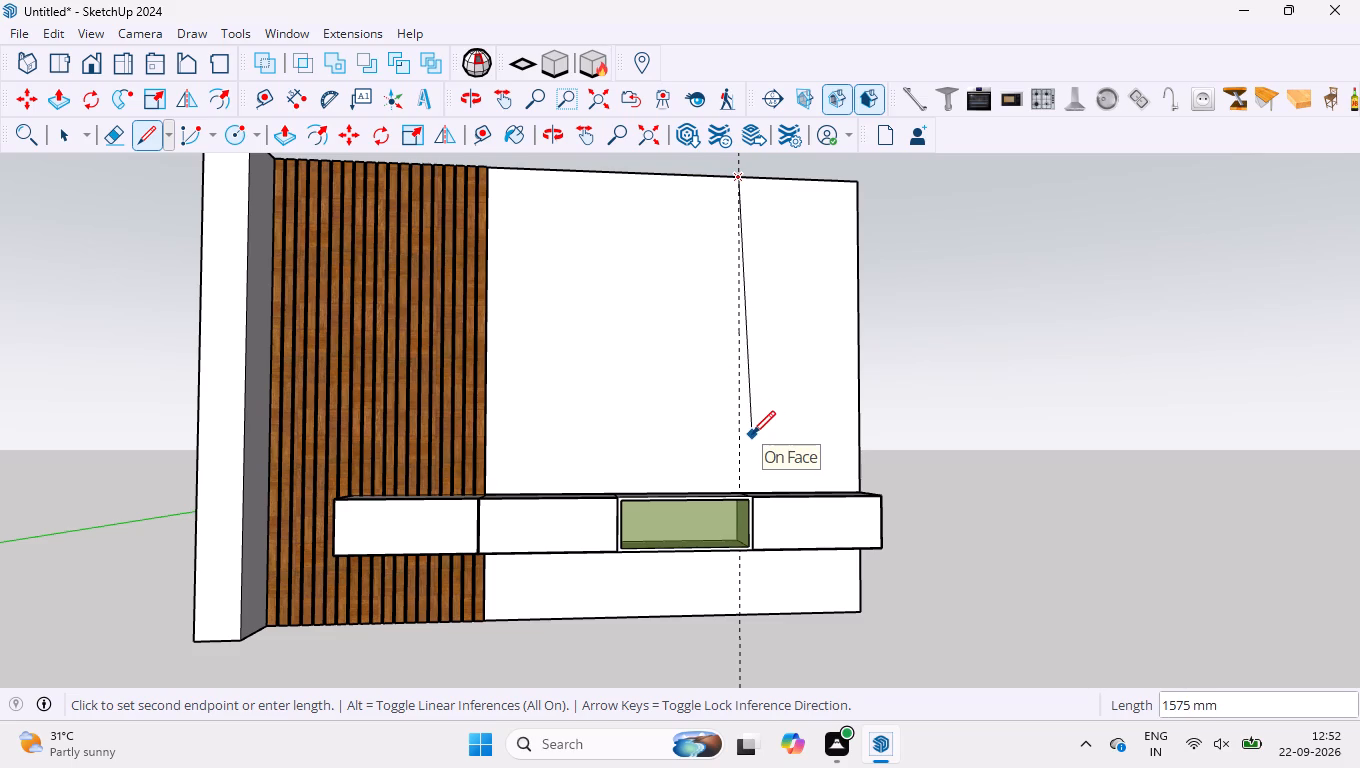
middle_click_drag(752, 432, 721, 532)
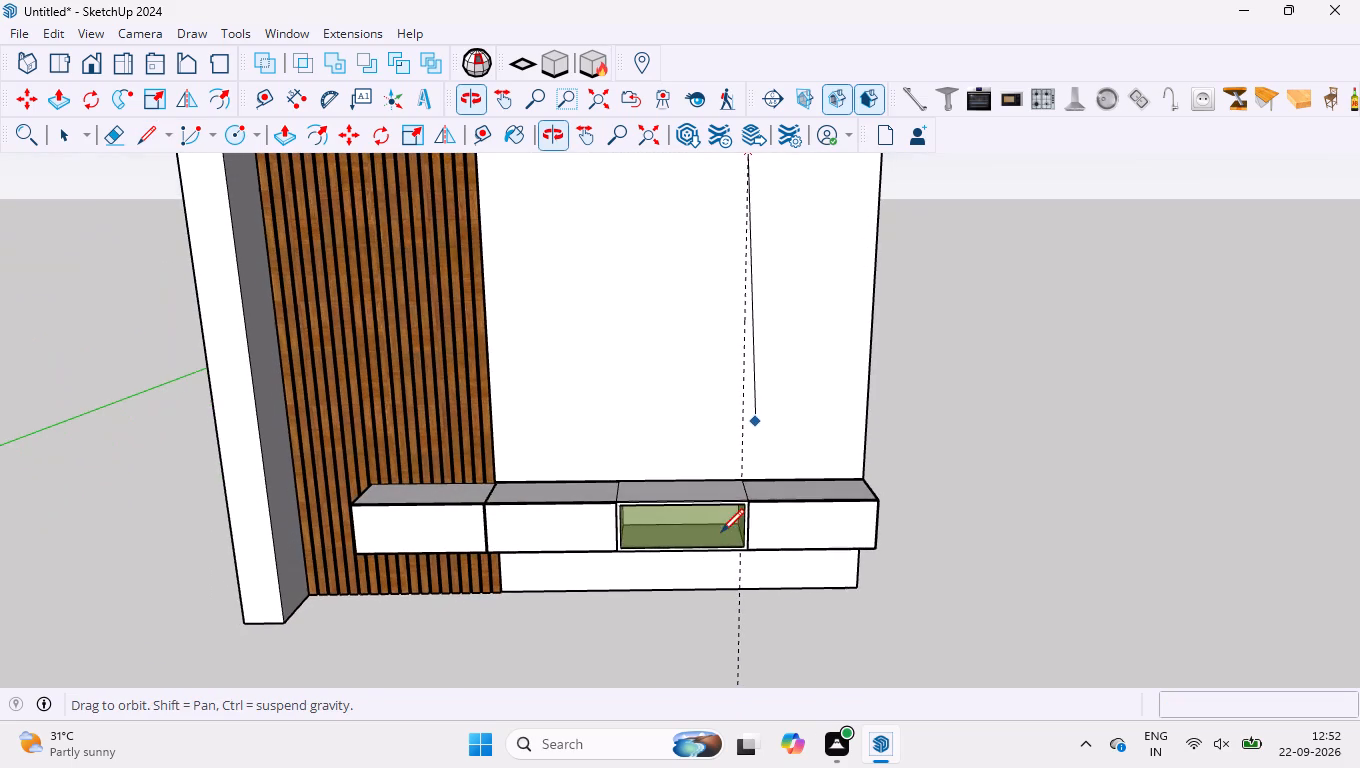
middle_click_drag(721, 532, 721, 531)
scroll(749, 465, "up", 14)
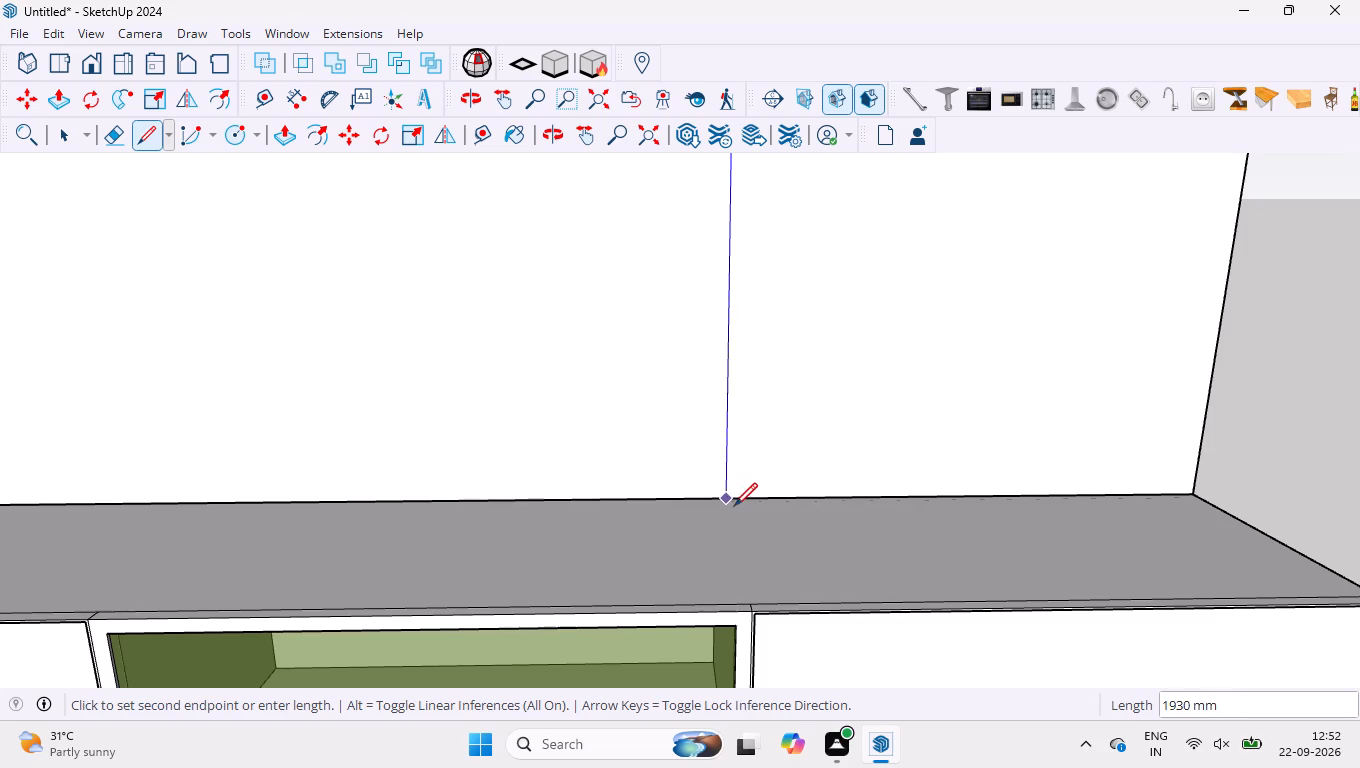
scroll(719, 492, "up", 15)
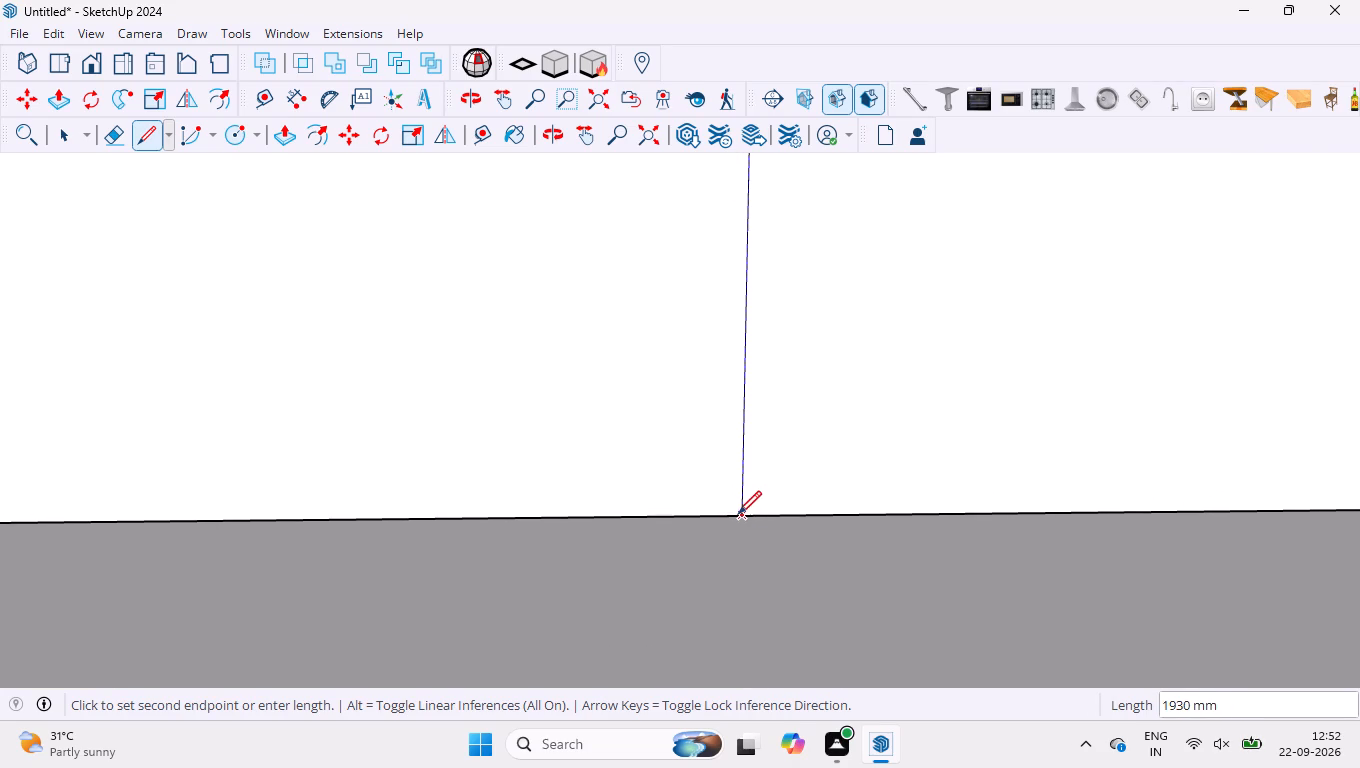
left_click(744, 515)
key("space")
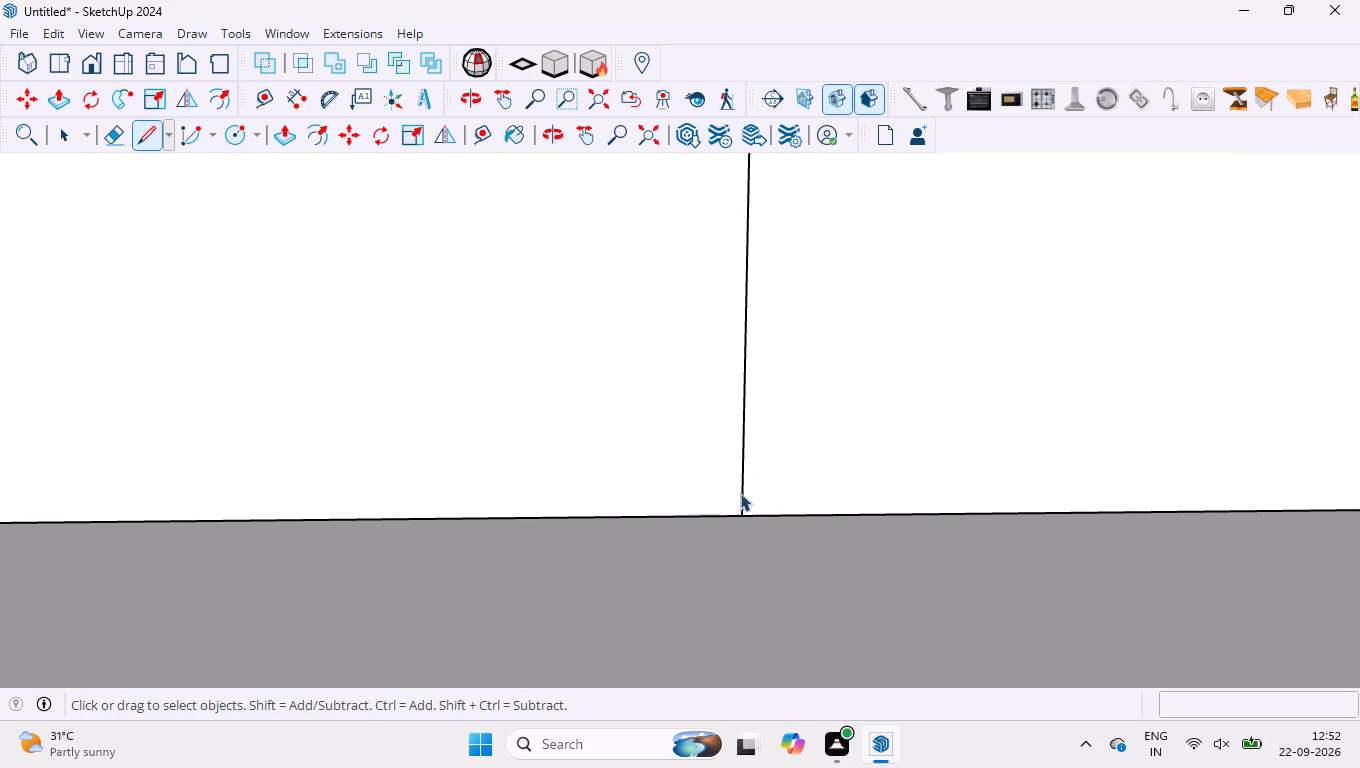
scroll(727, 465, "down", 7)
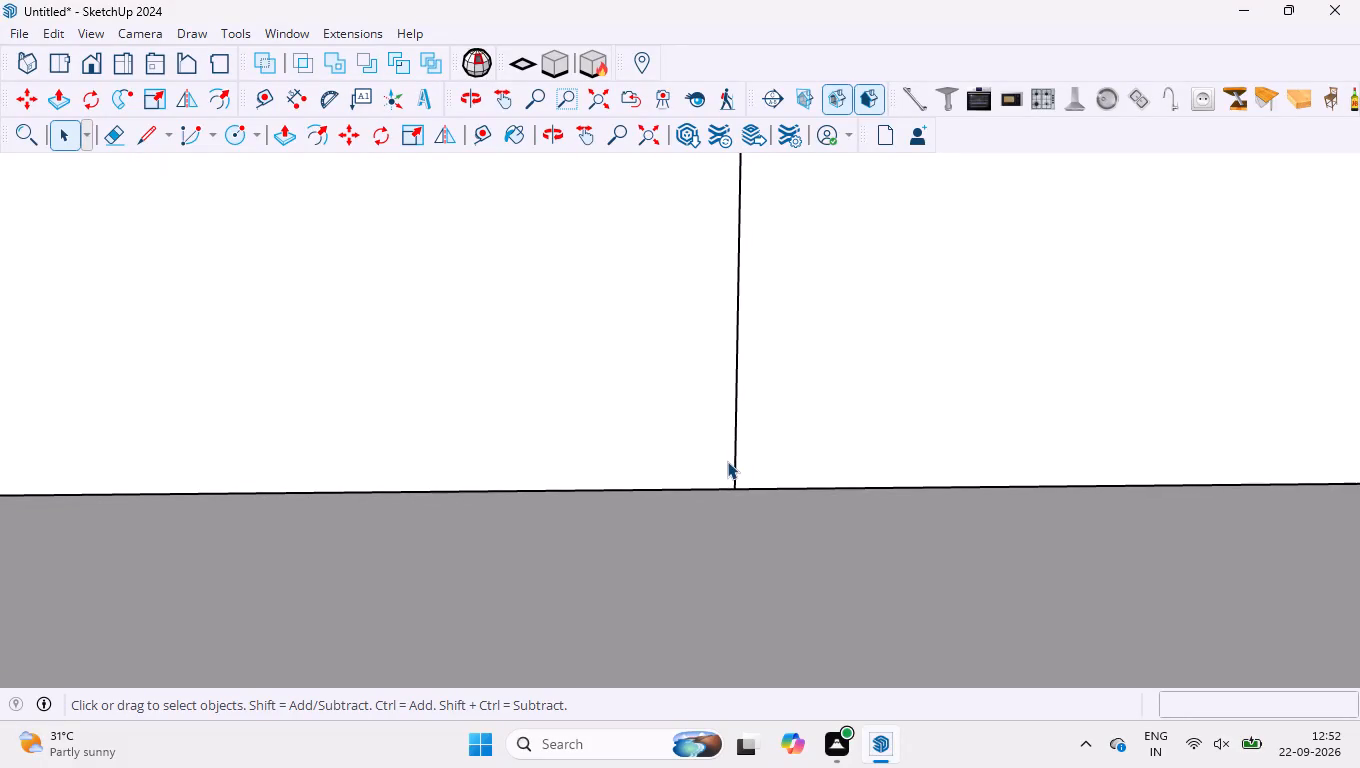
Delete the dashed vertical guide running along the dividing line on the white wall.
scroll(727, 461, "down", 15)
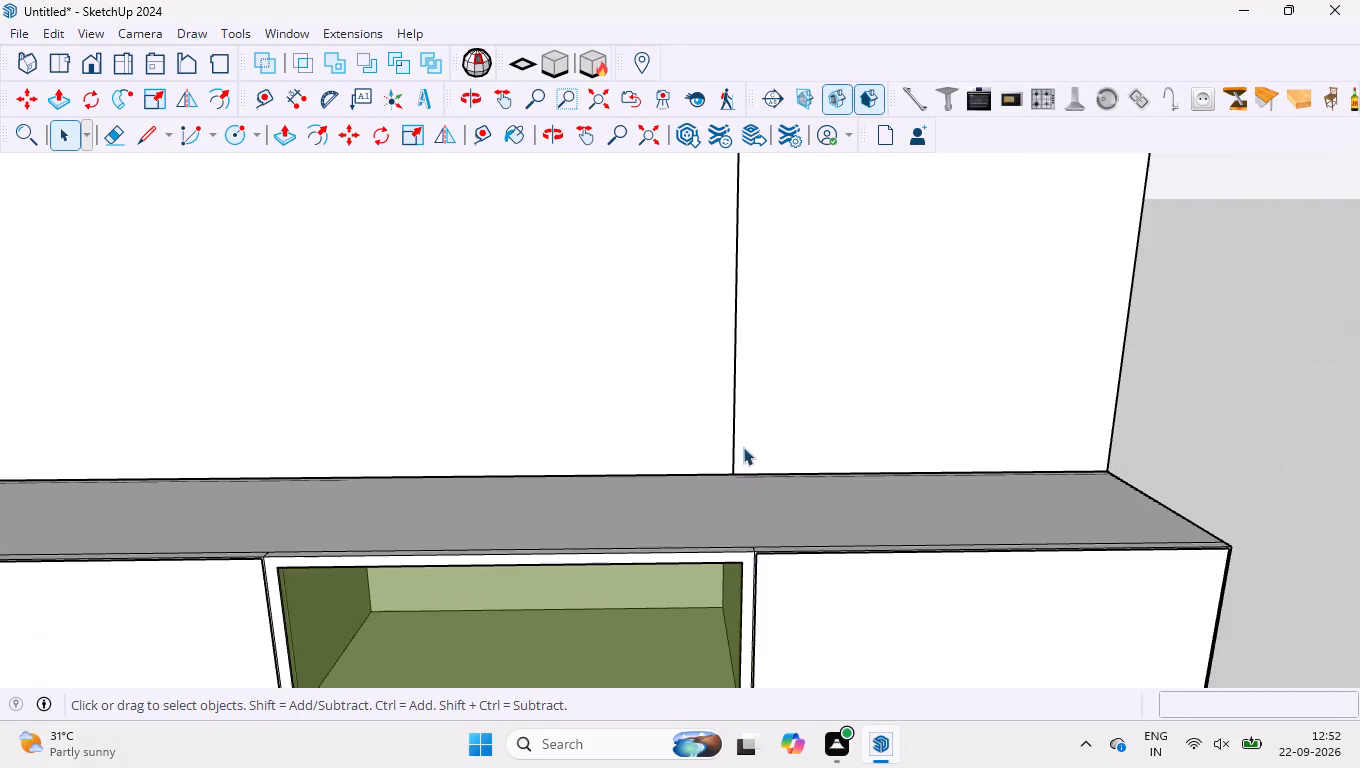
scroll(743, 447, "down", 19)
scroll(706, 397, "down", 5)
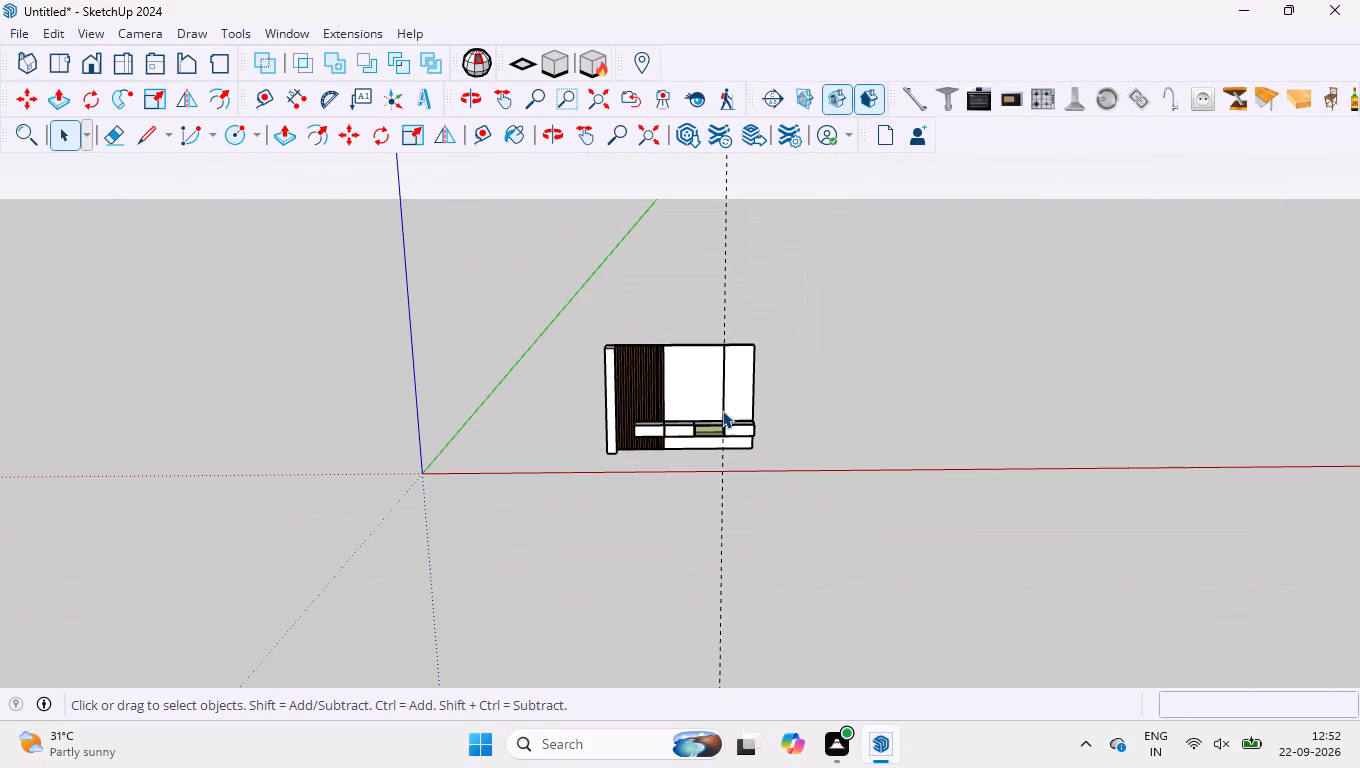
left_click_drag(744, 516, 647, 596)
key("Delete")
Select the white wall face beside the vertical dividing line to check whether it is a separate section.
scroll(853, 457, "up", 3)
scroll(644, 285, "up", 8)
scroll(725, 302, "up", 10)
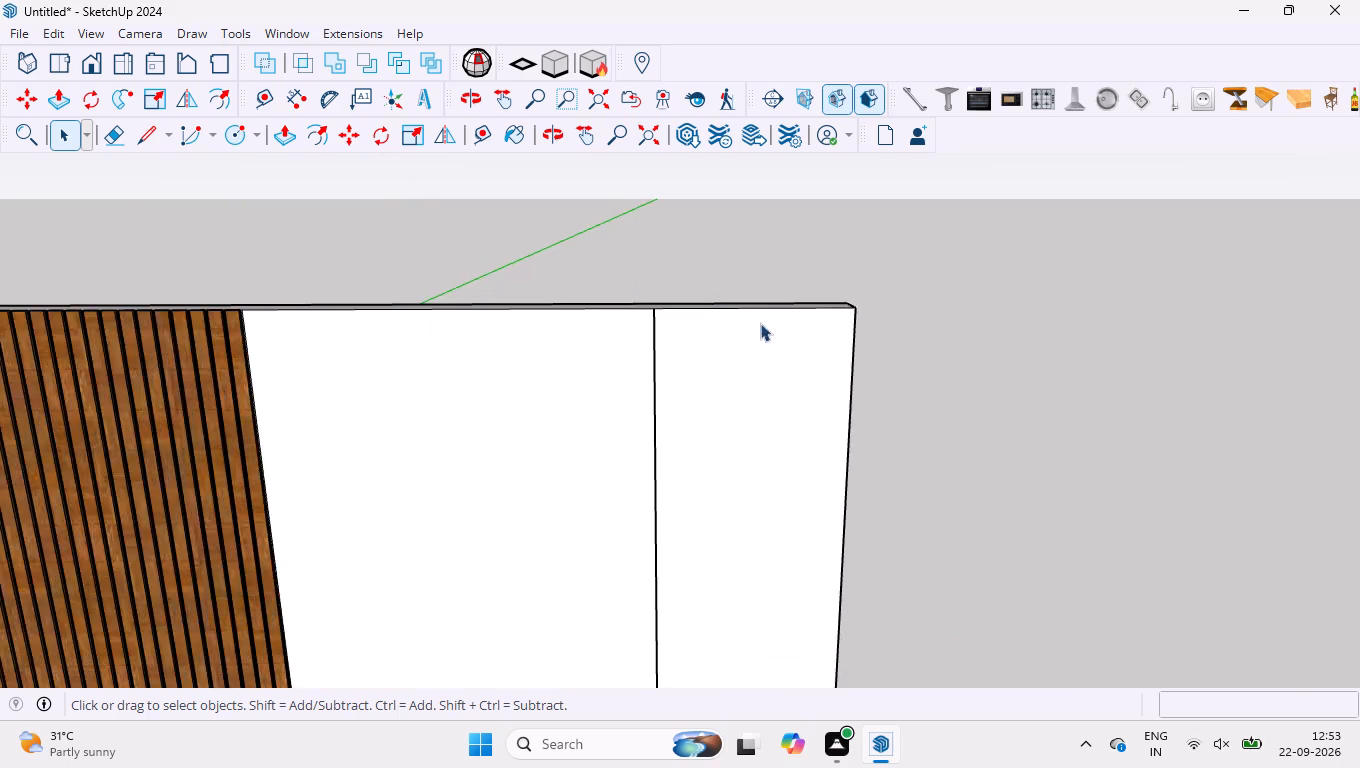
scroll(760, 323, "up", 6)
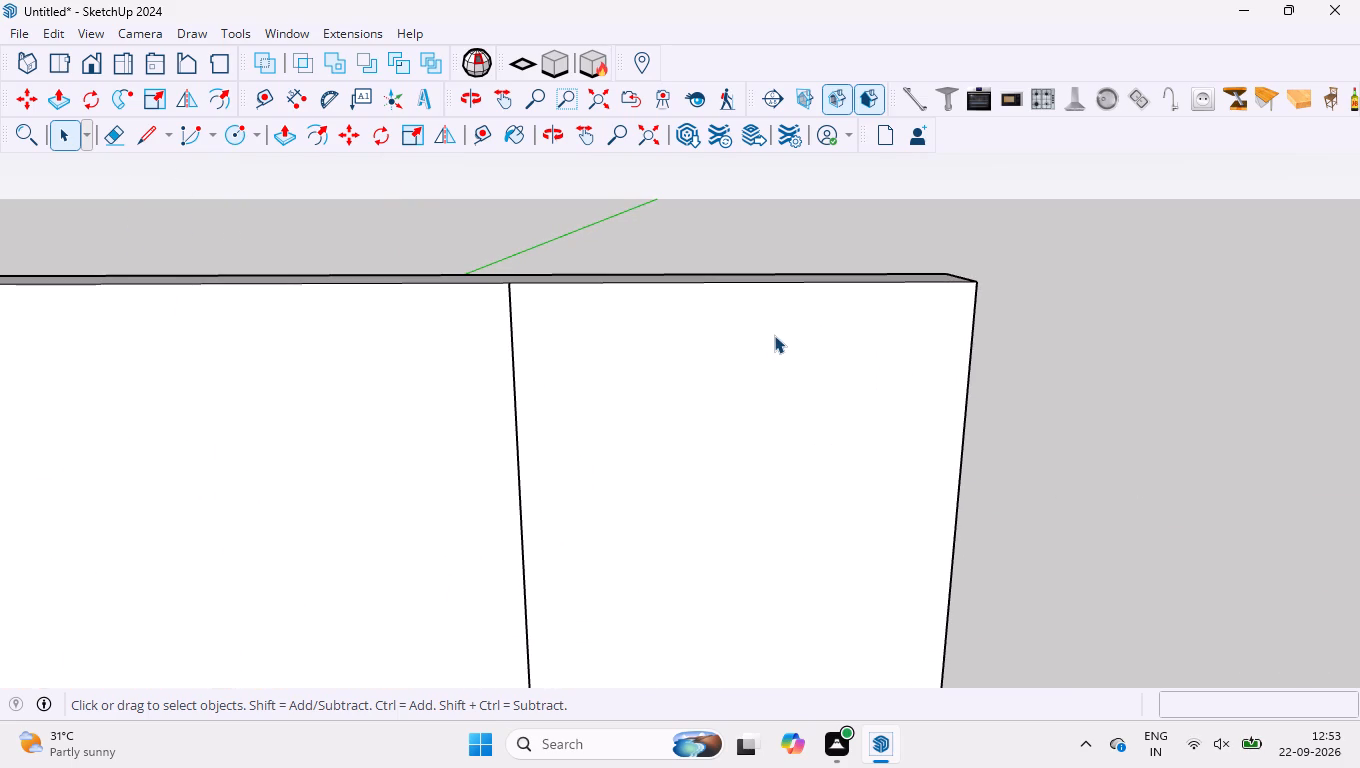
double_click(774, 335)
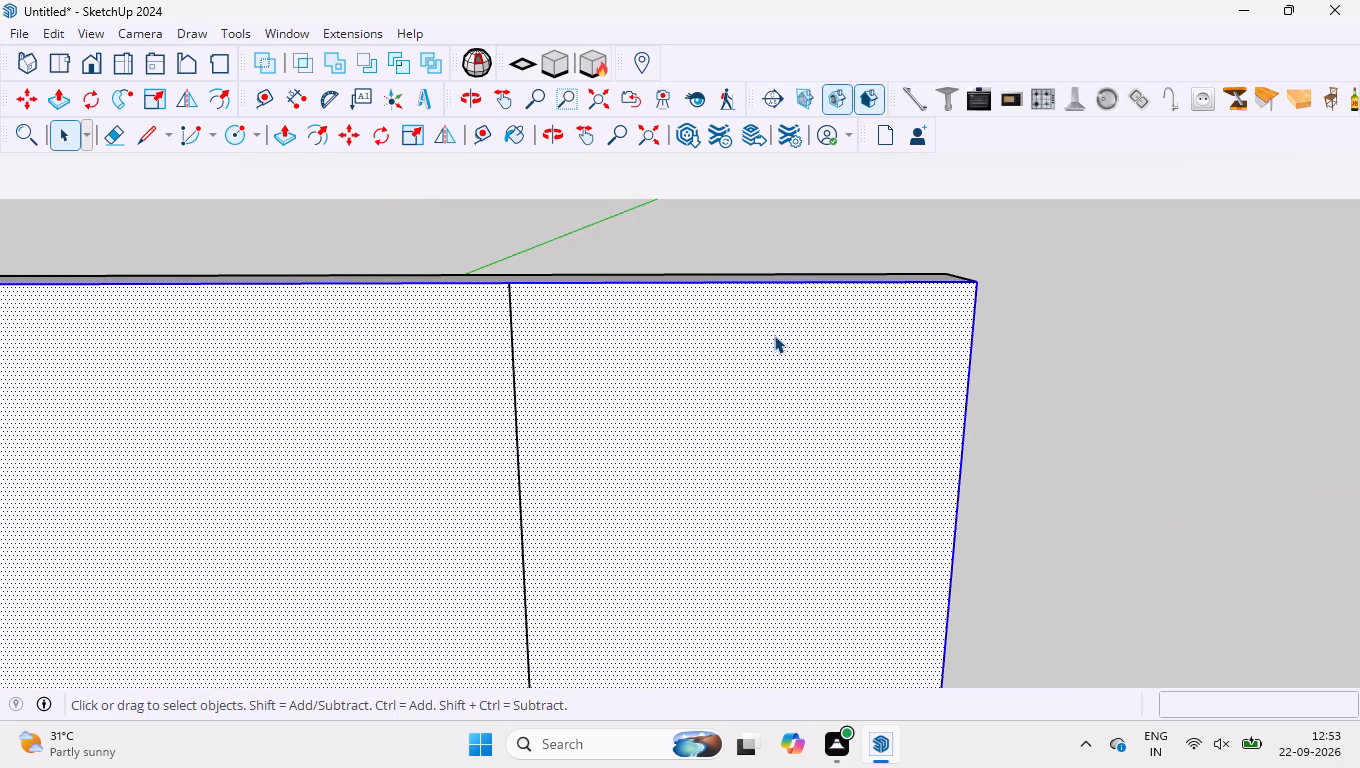
left_click_drag(774, 335, 677, 333)
left_click(1267, 288)
left_click(1178, 303)
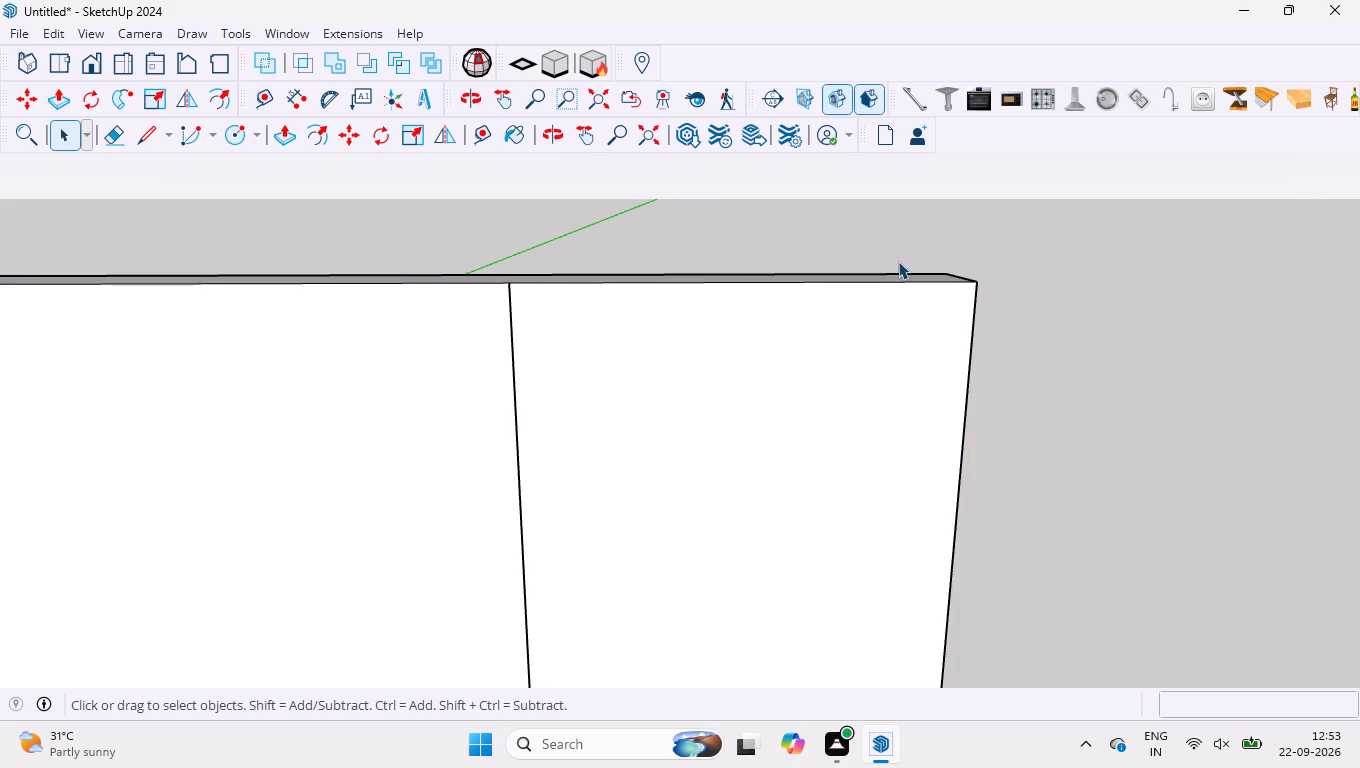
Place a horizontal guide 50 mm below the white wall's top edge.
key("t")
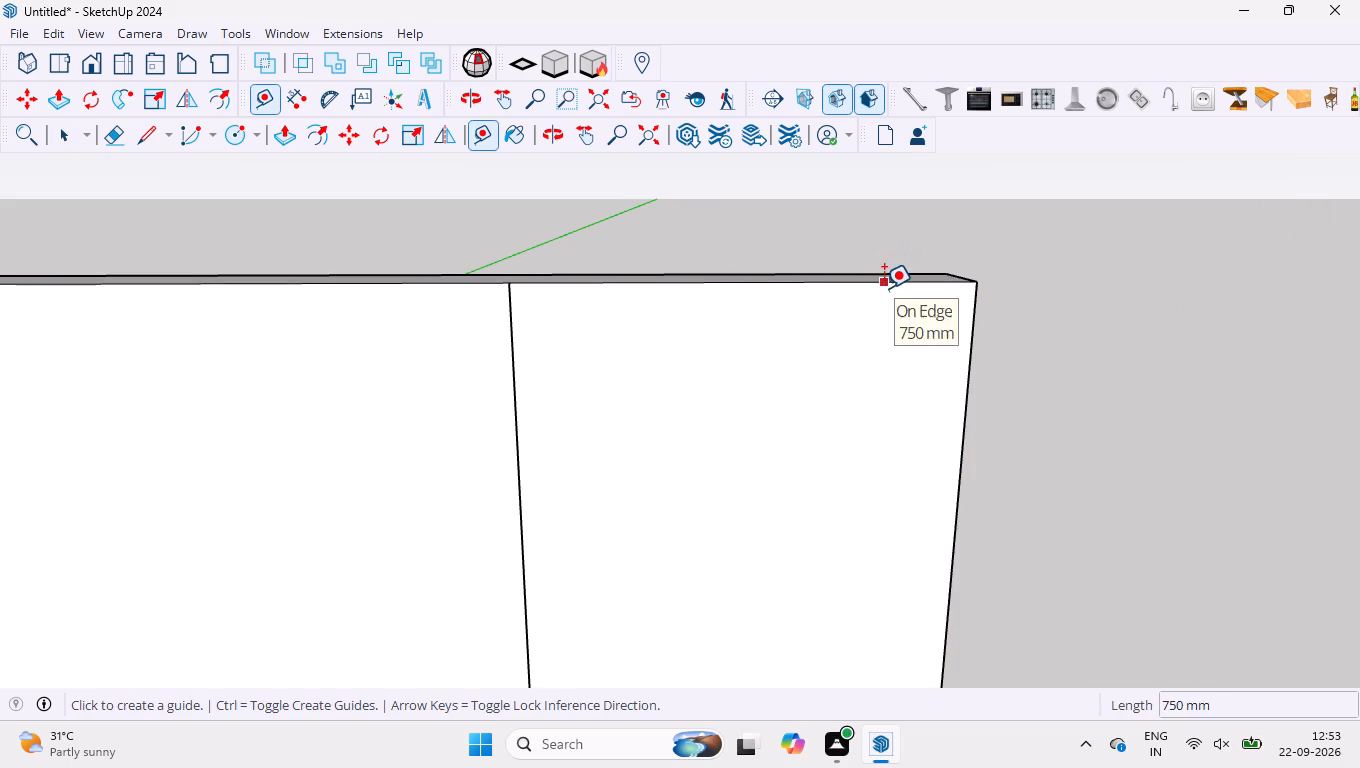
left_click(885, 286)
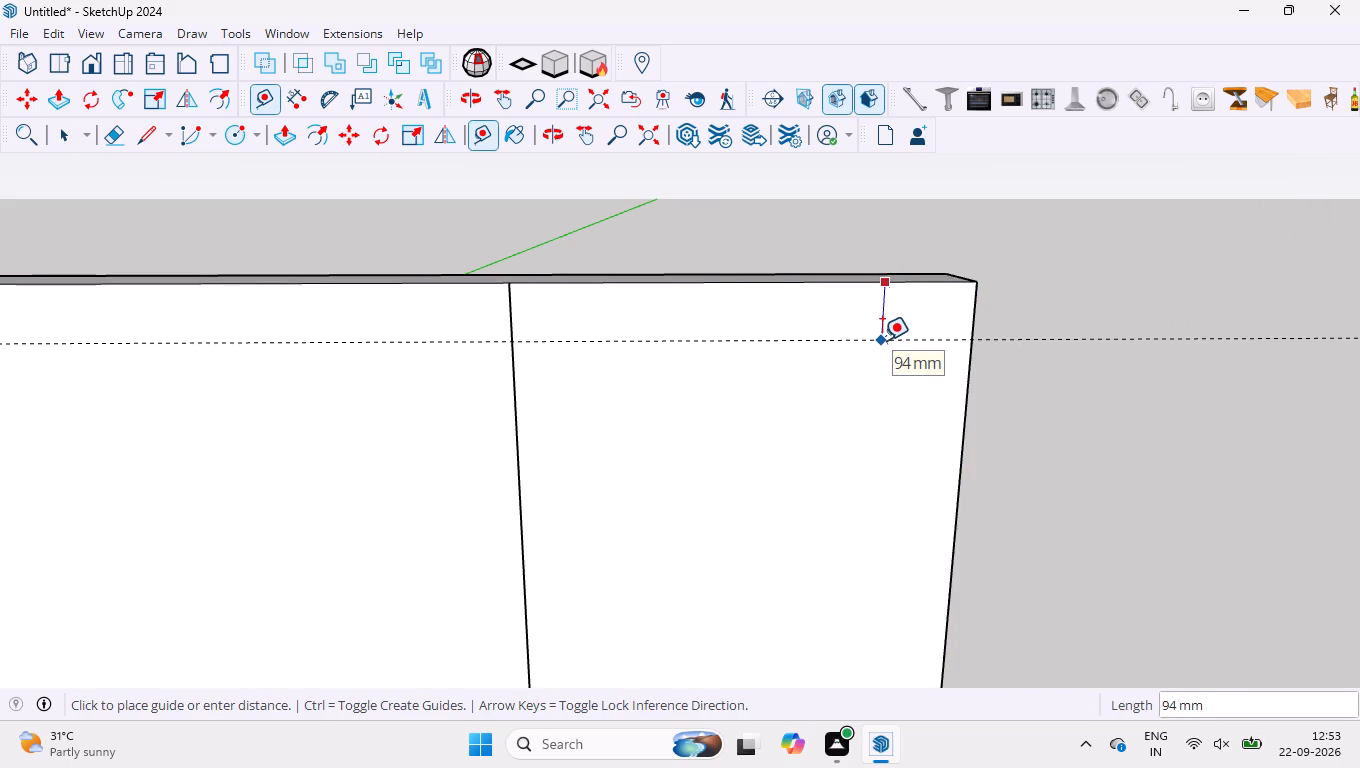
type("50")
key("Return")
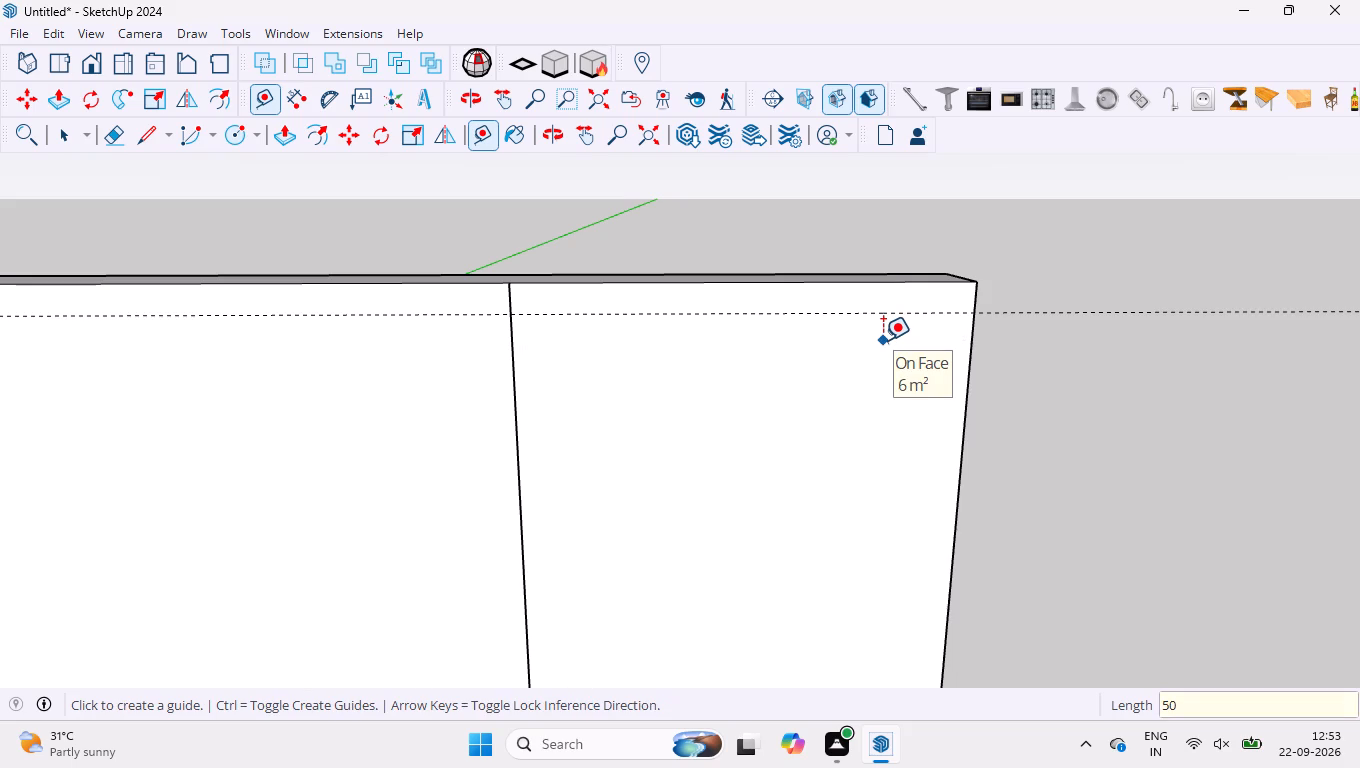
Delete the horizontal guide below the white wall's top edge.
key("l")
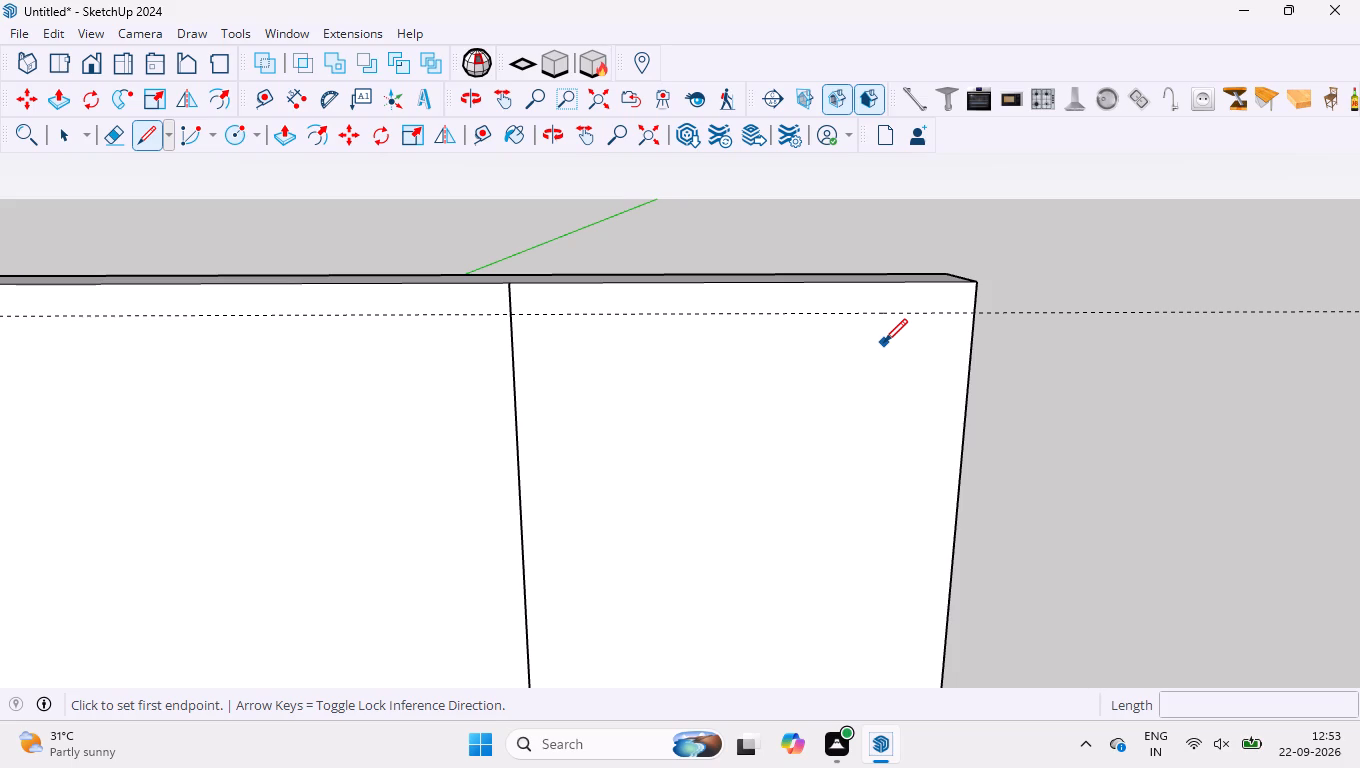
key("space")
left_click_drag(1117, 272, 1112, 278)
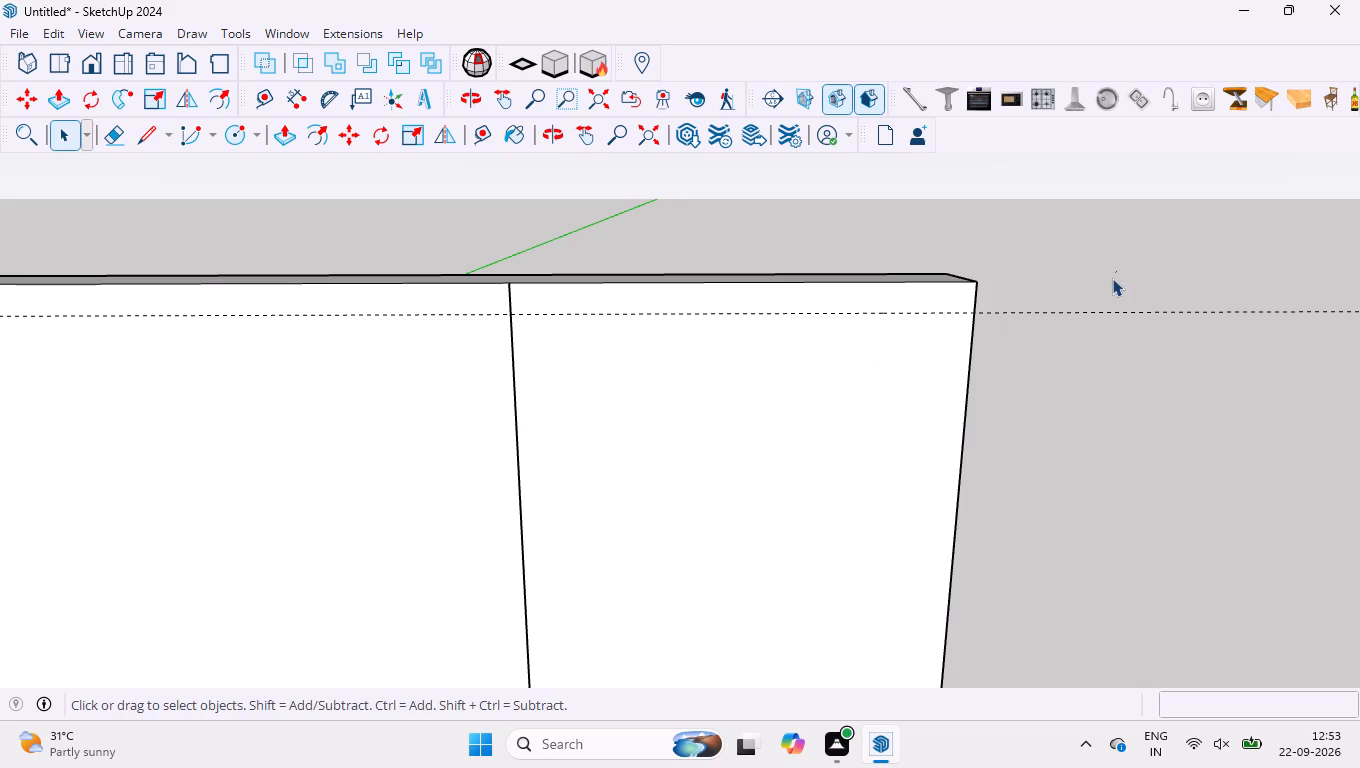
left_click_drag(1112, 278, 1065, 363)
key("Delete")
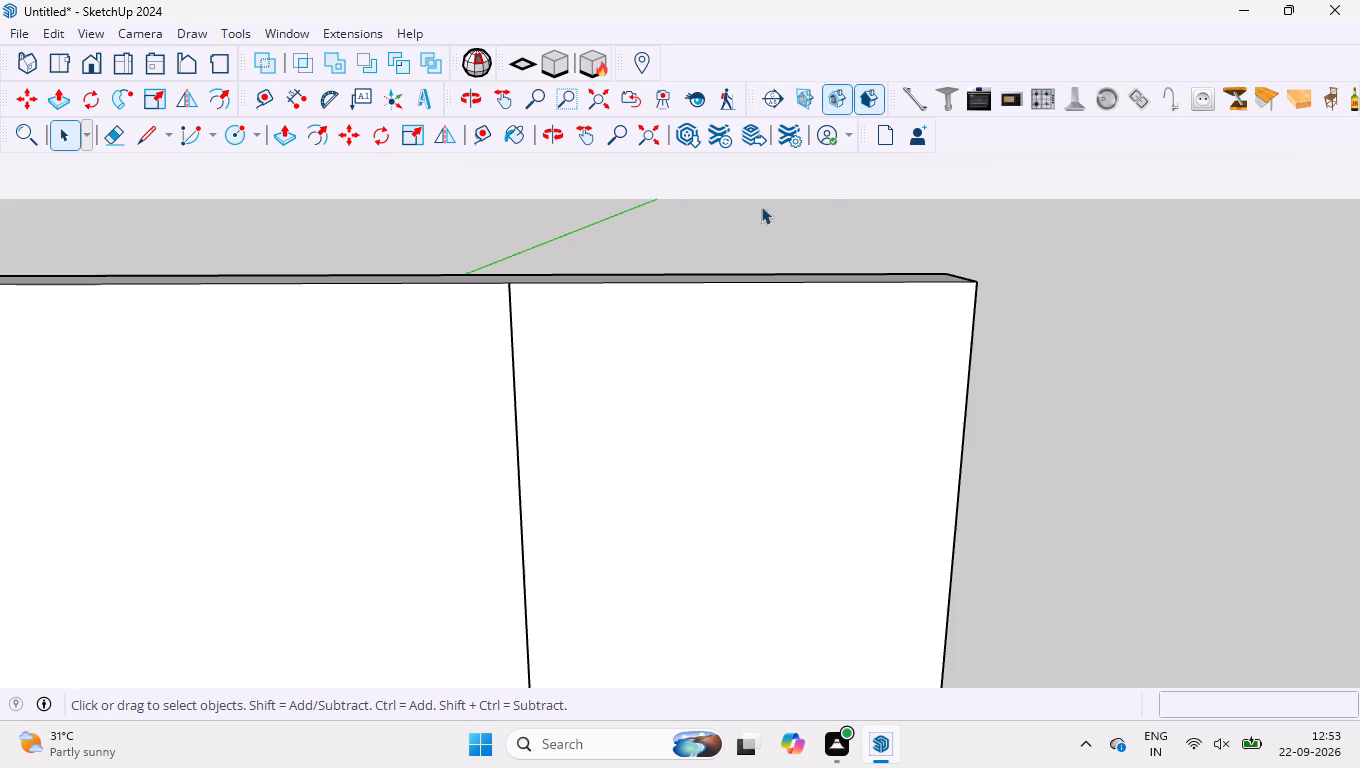
Select the white wall face and its connected geometry to check how the dividing line splits the wall.
left_click(646, 289)
triple_click(650, 322)
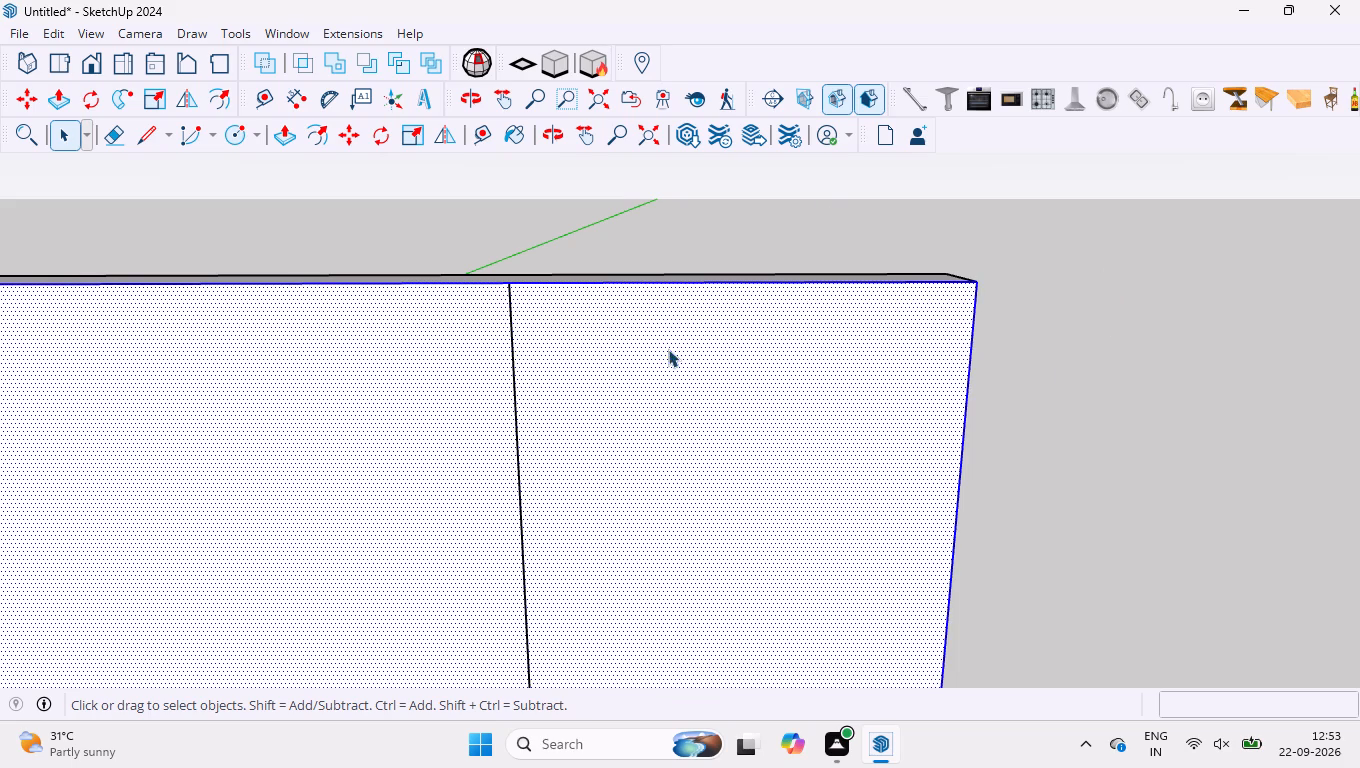
left_click(669, 350)
double_click(677, 345)
right_click(674, 338)
triple_click(640, 414)
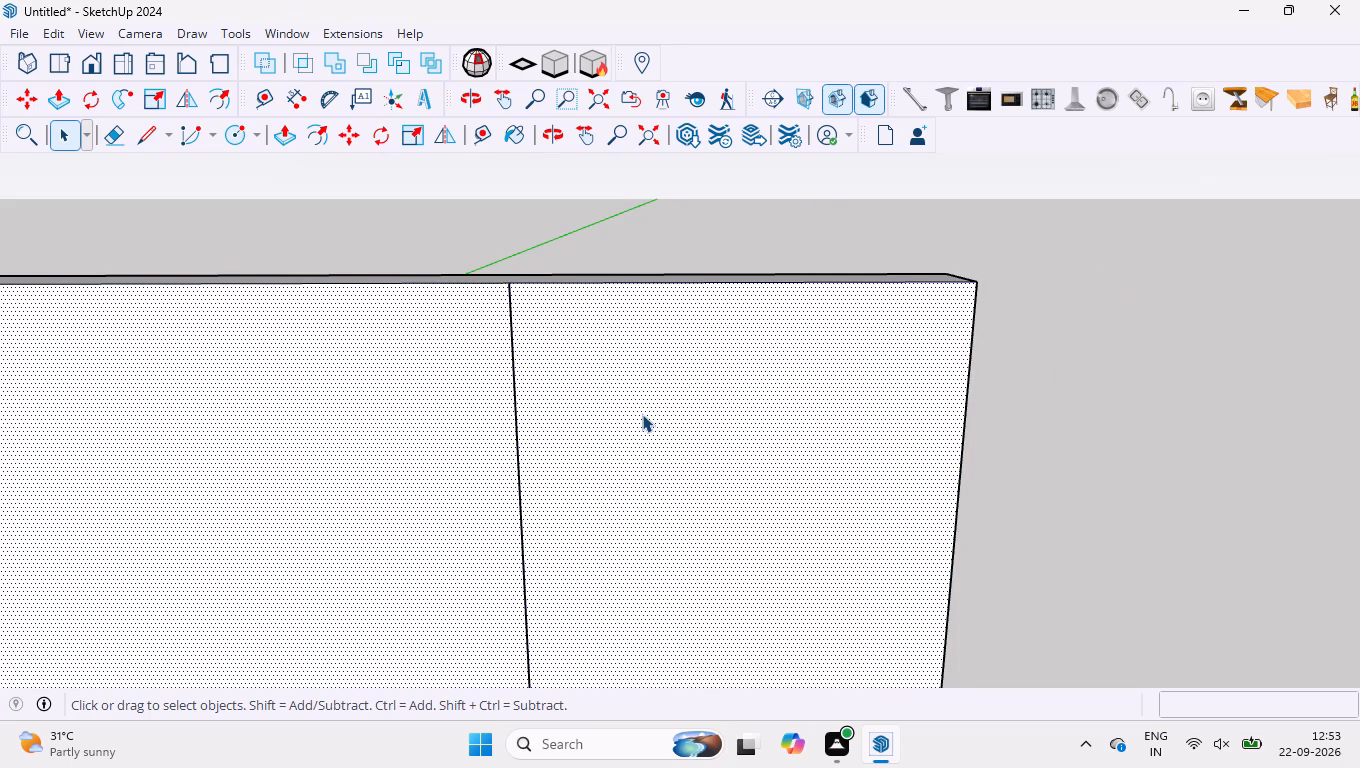
left_click(644, 412)
left_click(646, 412)
left_click(647, 414)
scroll(668, 392, "down", 4)
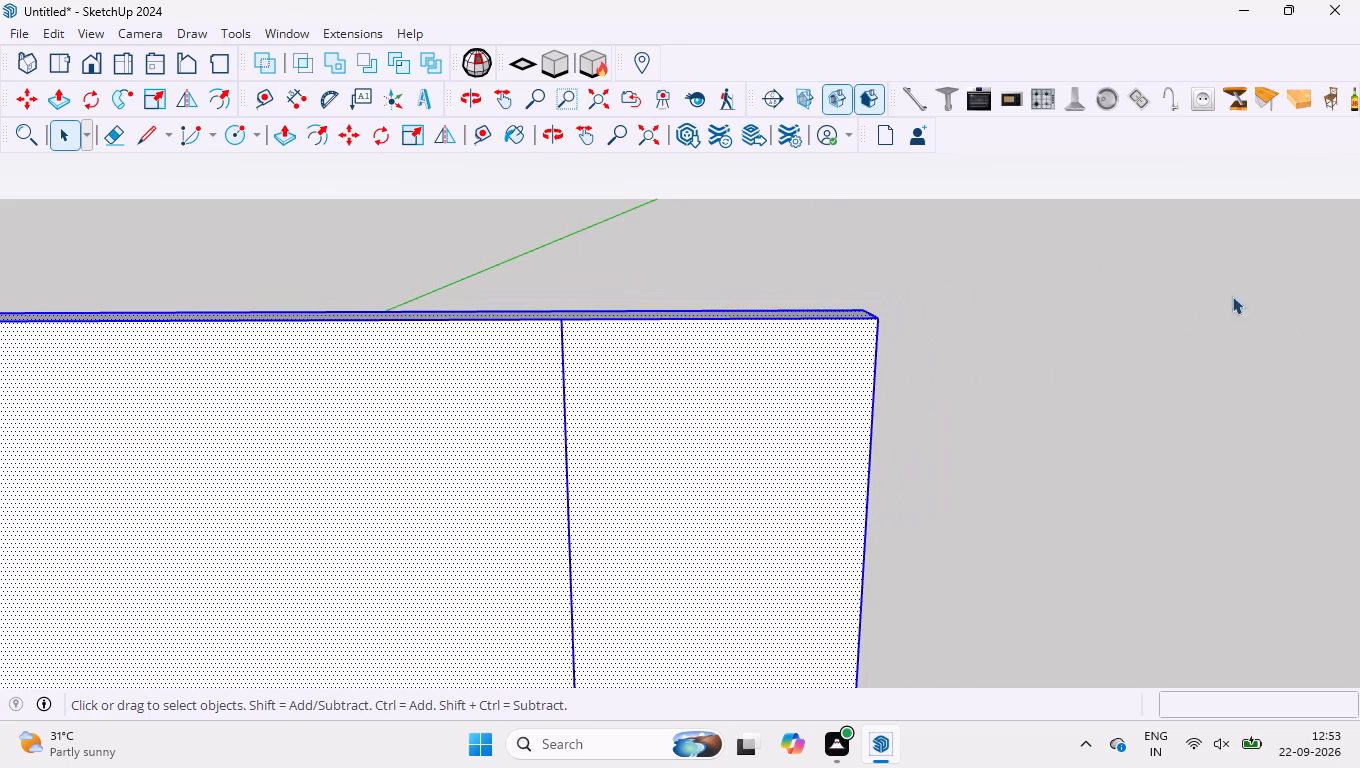
left_click(983, 345)
Examine where the vertical dividing line and the end wall section meet the cabinet's top.
scroll(893, 311, "down", 9)
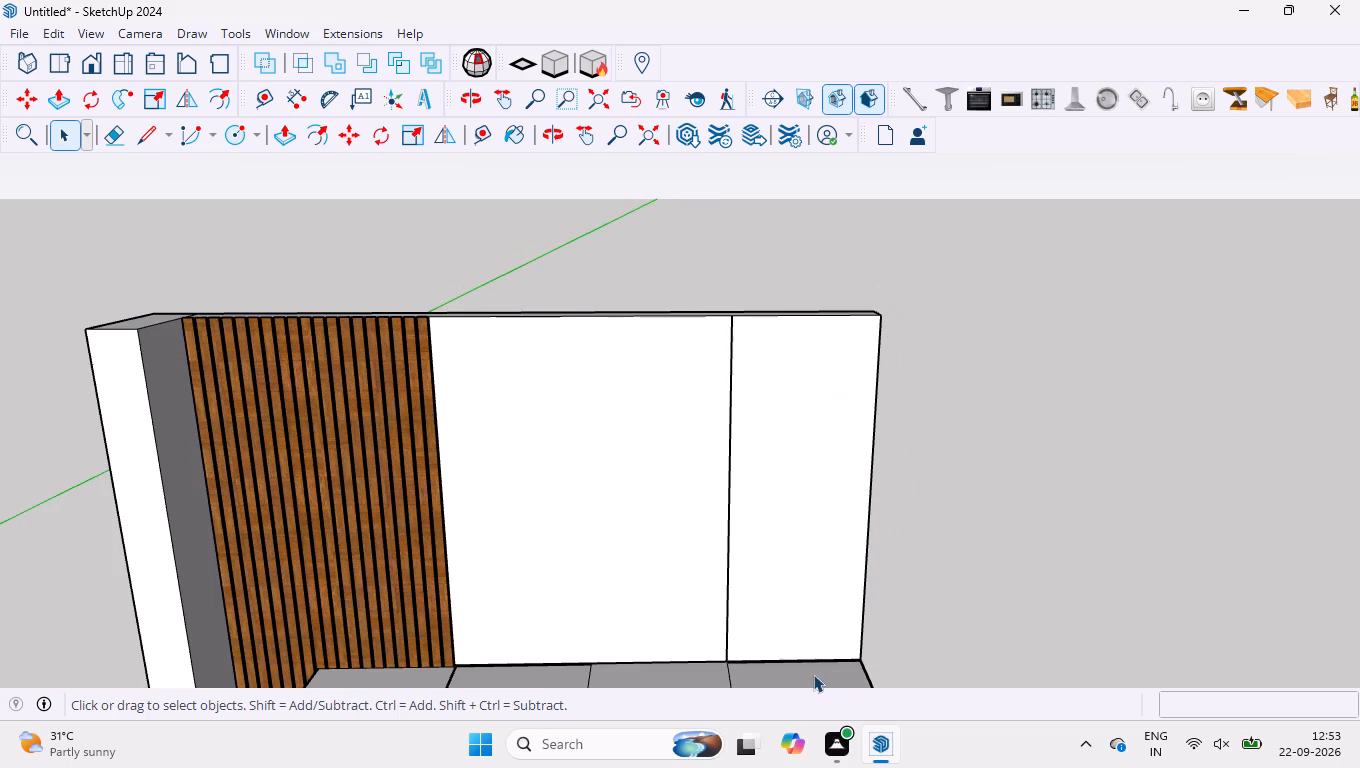
scroll(751, 536, "down", 2)
scroll(775, 655, "up", 17)
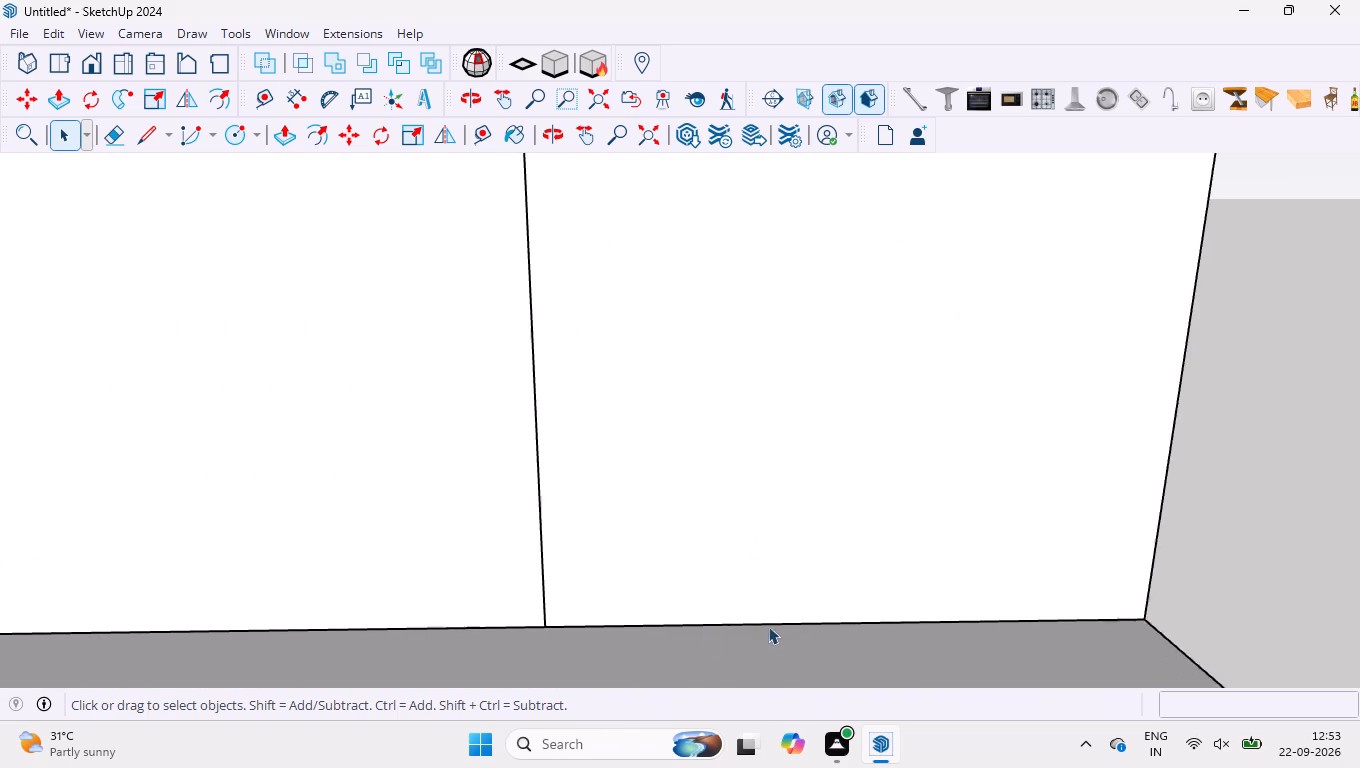
scroll(682, 612, "up", 4)
scroll(673, 595, "down", 13)
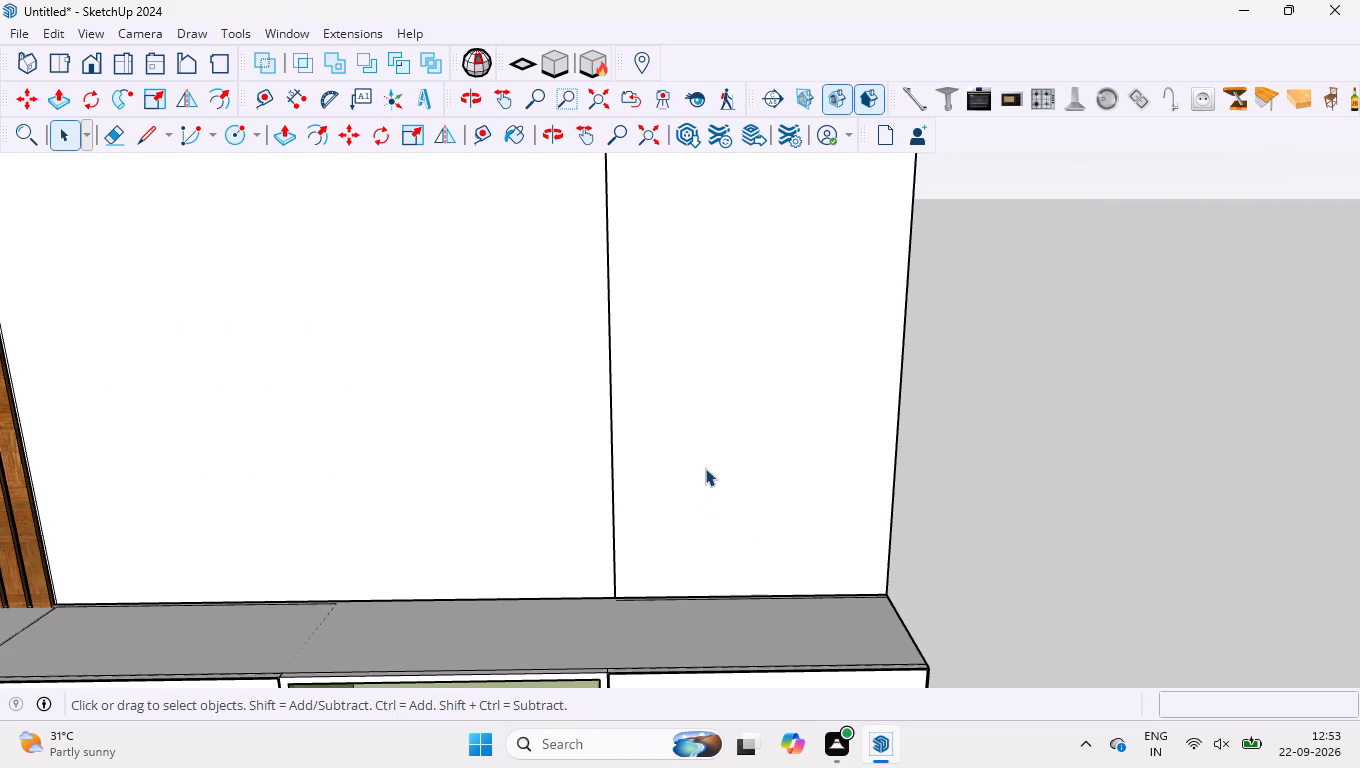
scroll(705, 471, "down", 4)
scroll(818, 509, "down", 4)
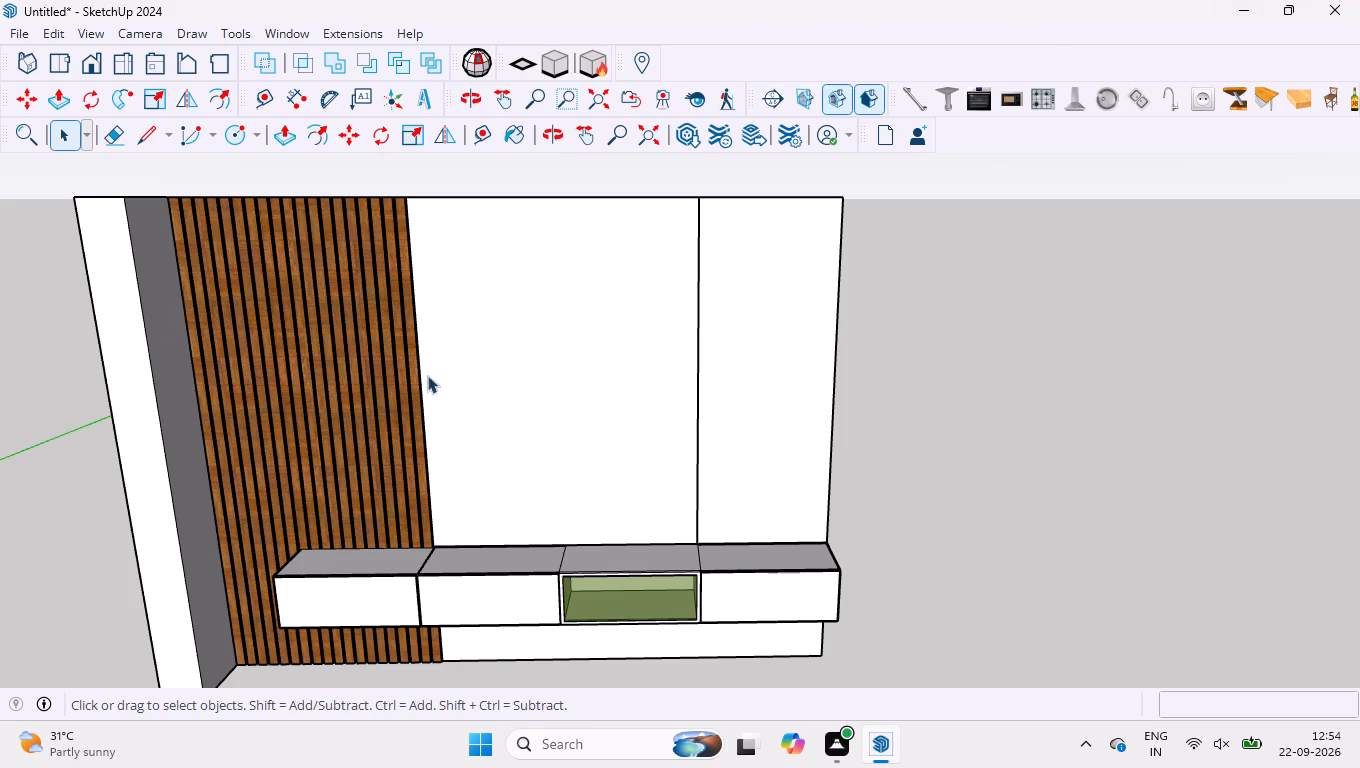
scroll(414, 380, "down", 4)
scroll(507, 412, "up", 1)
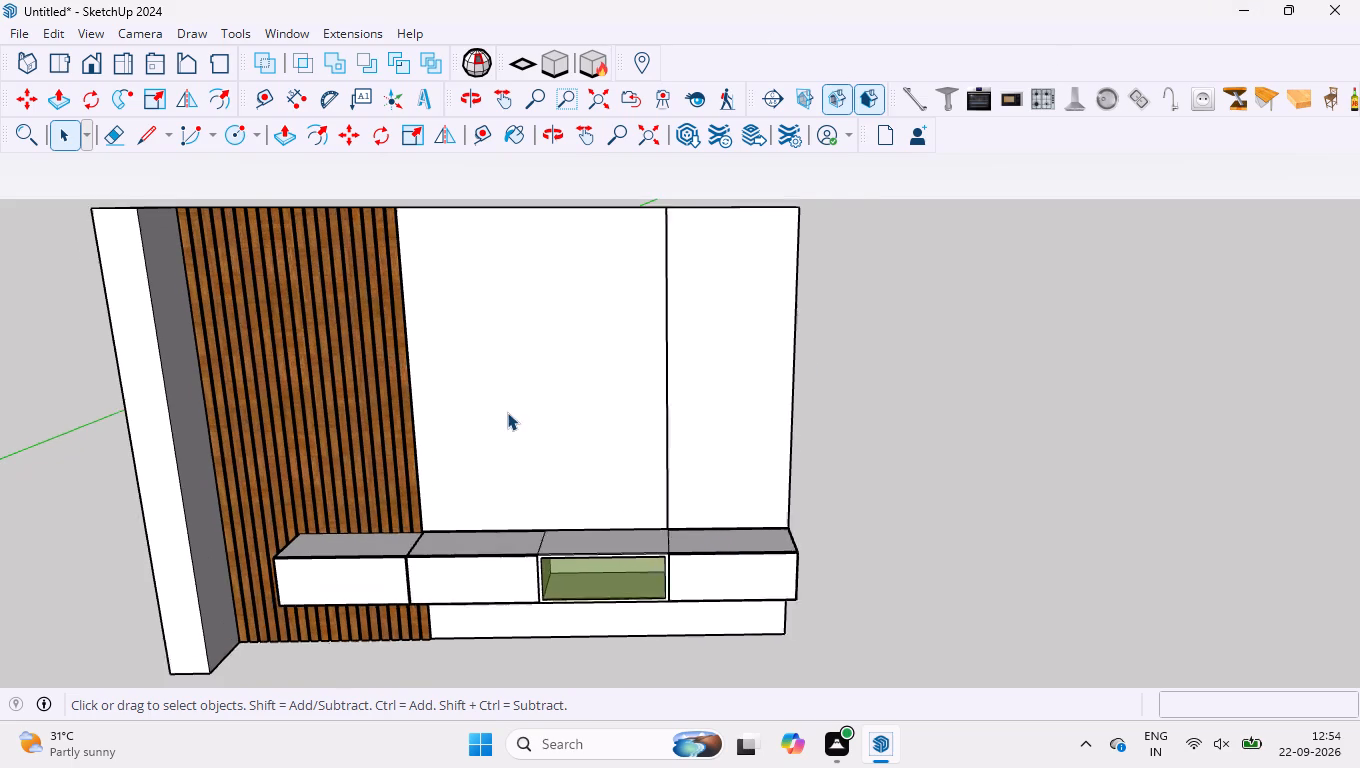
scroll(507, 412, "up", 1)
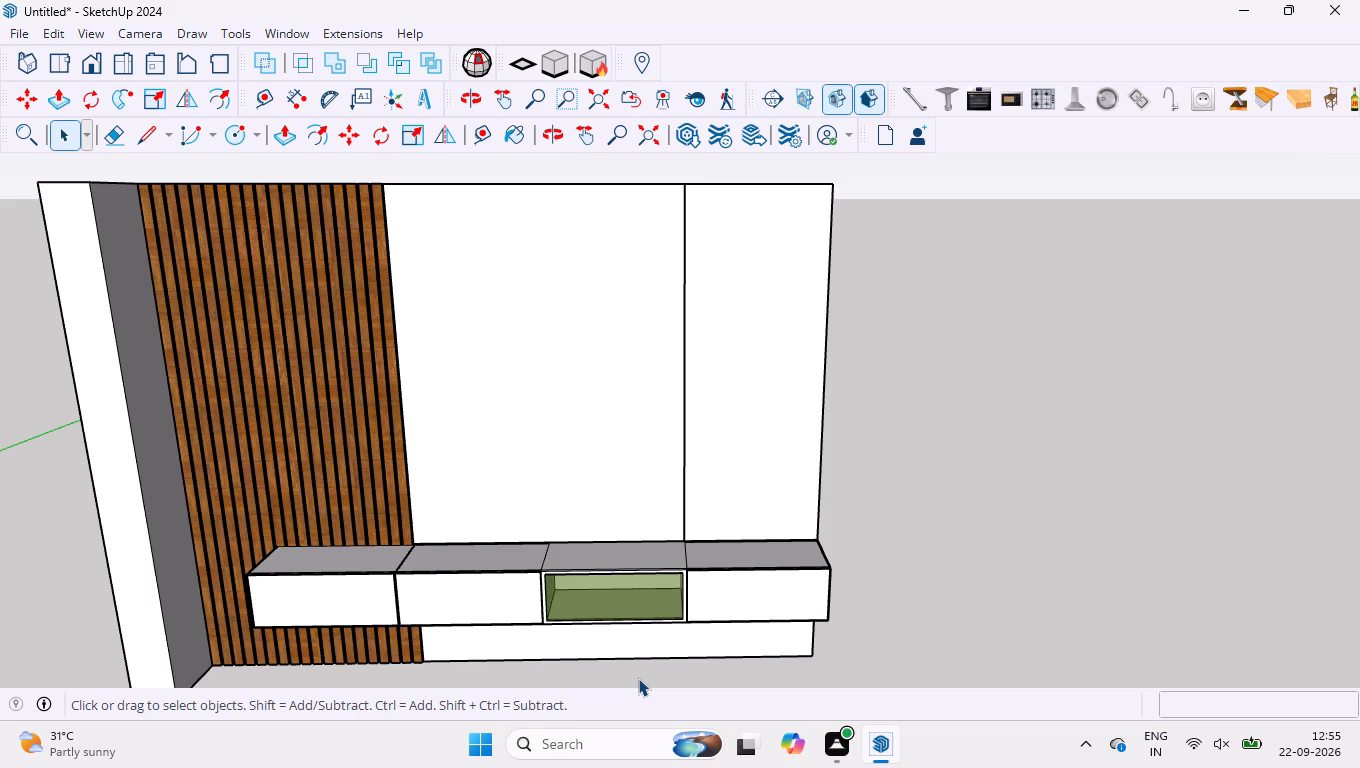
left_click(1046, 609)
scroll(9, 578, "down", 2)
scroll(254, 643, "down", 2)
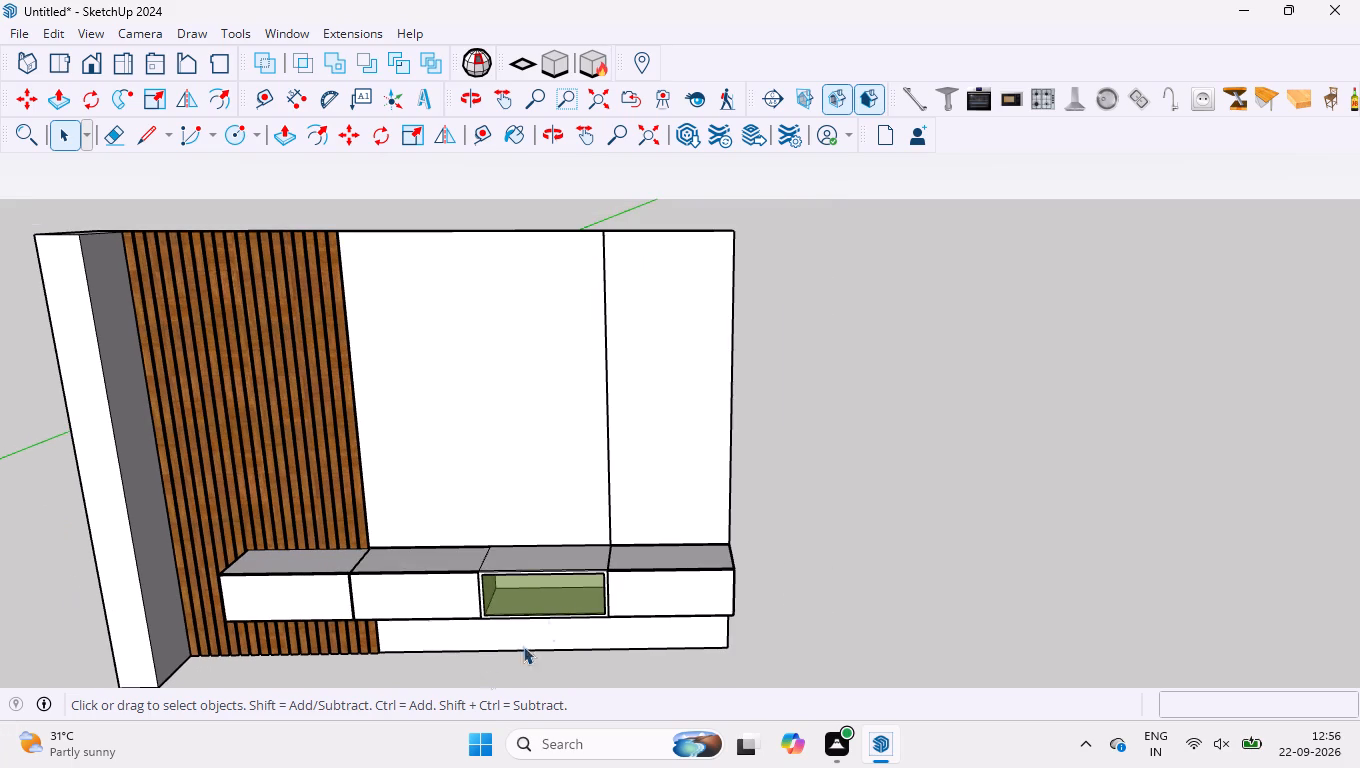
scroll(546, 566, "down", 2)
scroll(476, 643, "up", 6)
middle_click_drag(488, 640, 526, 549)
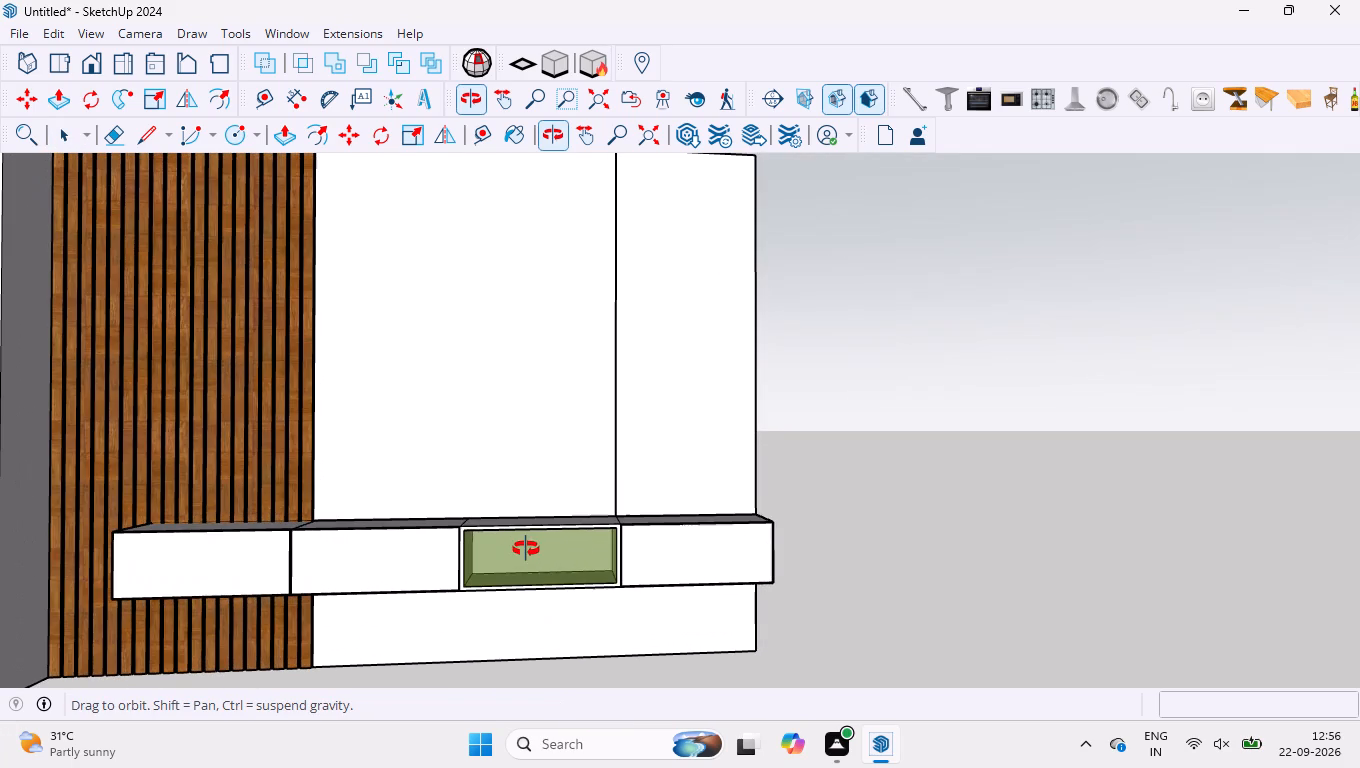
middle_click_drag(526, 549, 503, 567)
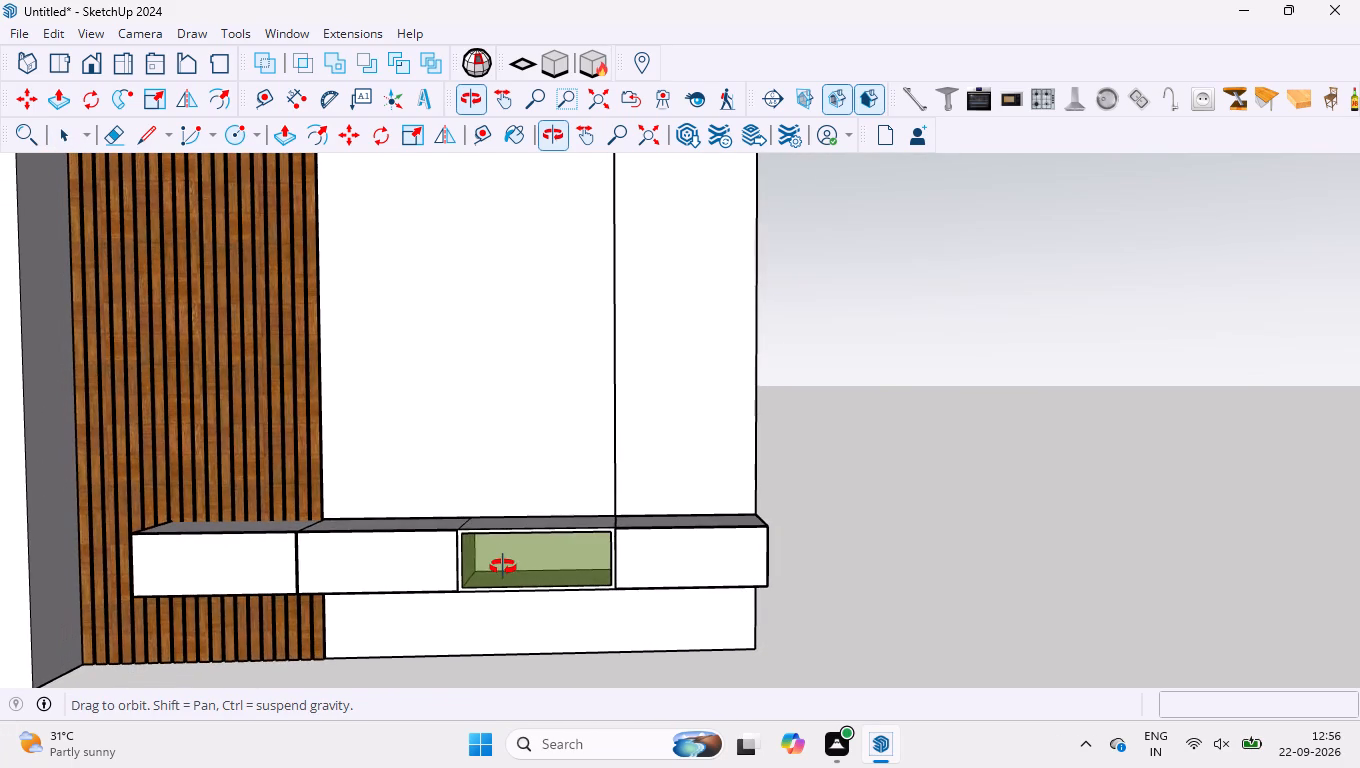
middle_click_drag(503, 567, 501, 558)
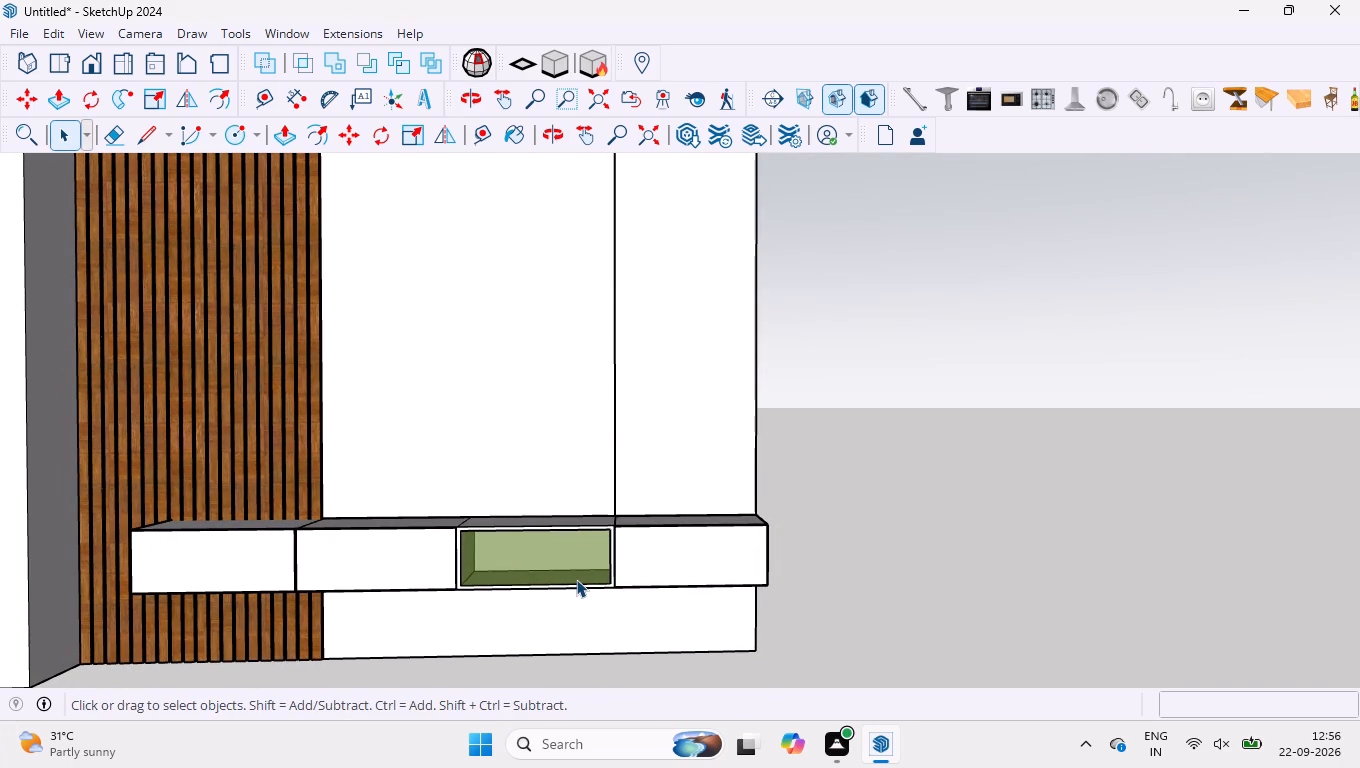
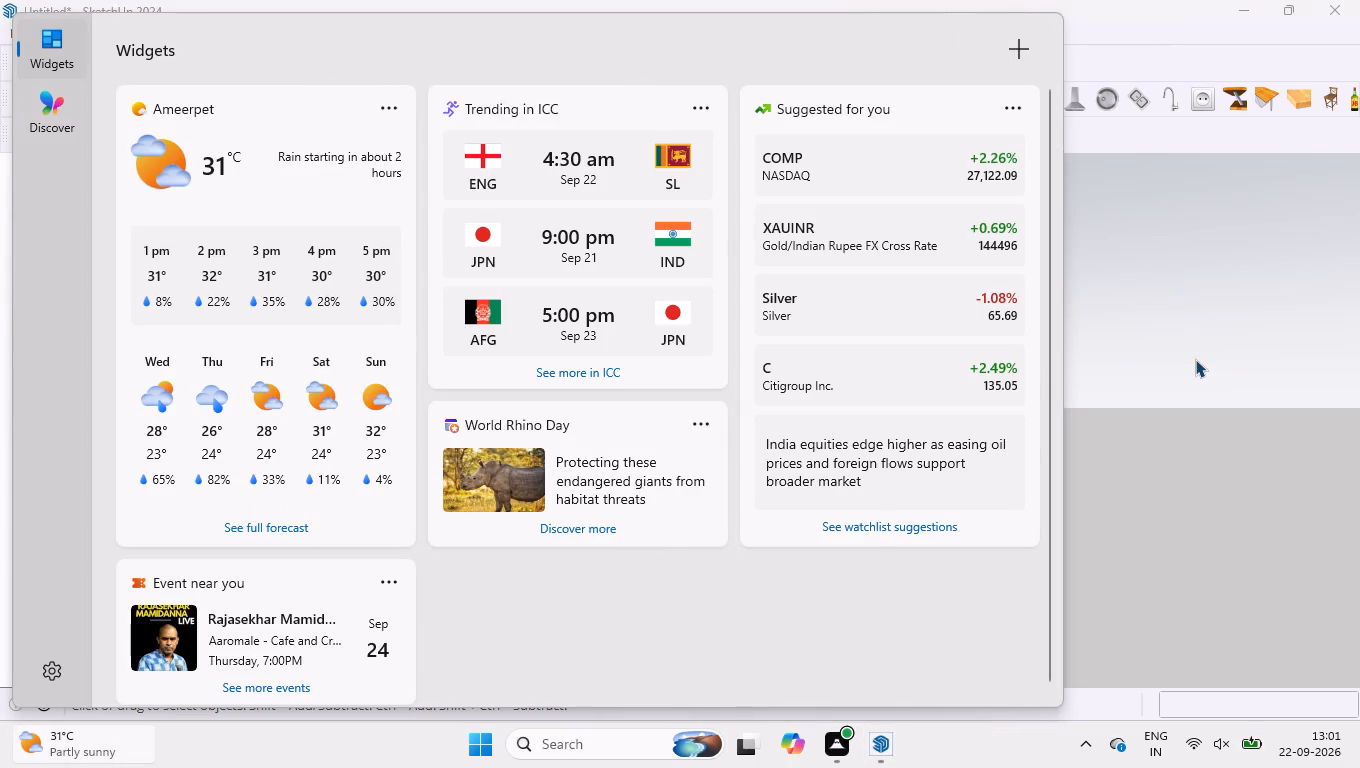
Select the white wall face and its connected geometry to check whether the end section is a separate face.
left_click(1116, 372)
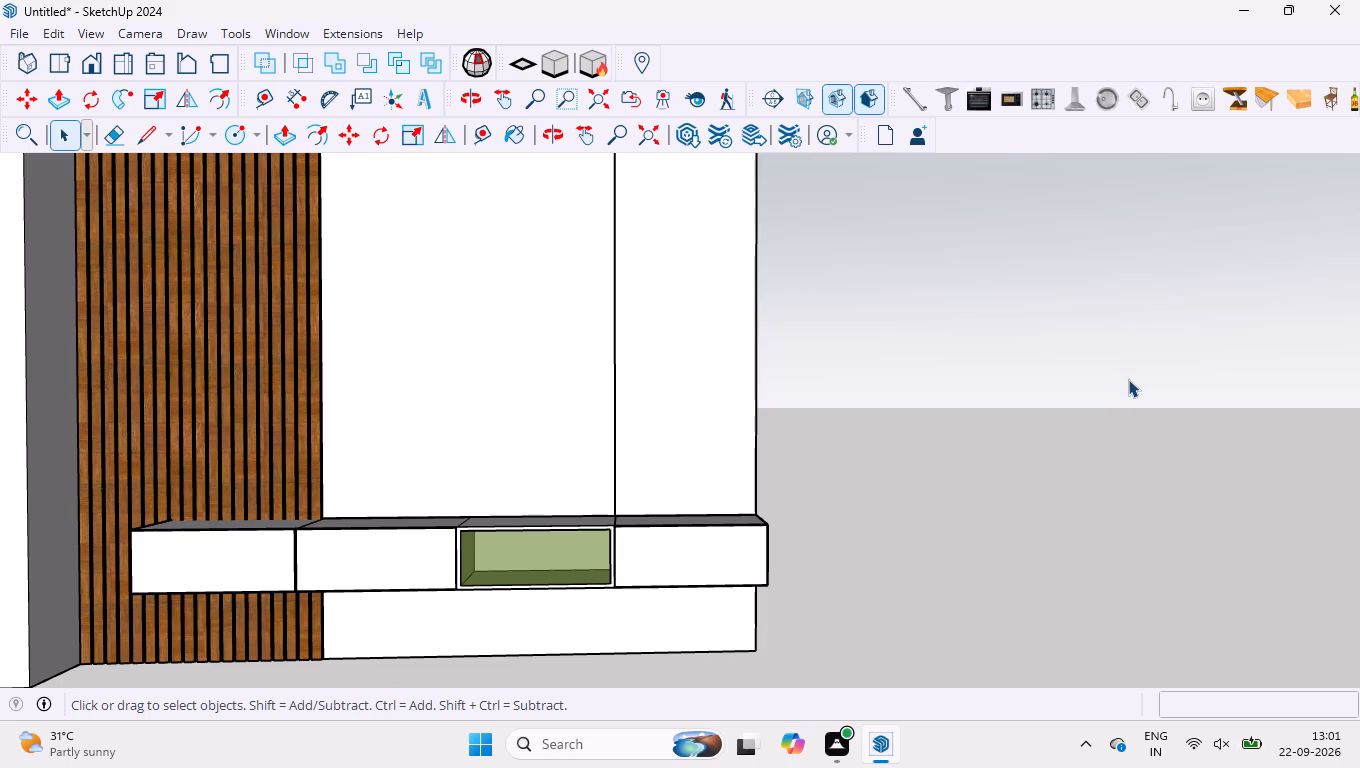
scroll(890, 279, "down", 7)
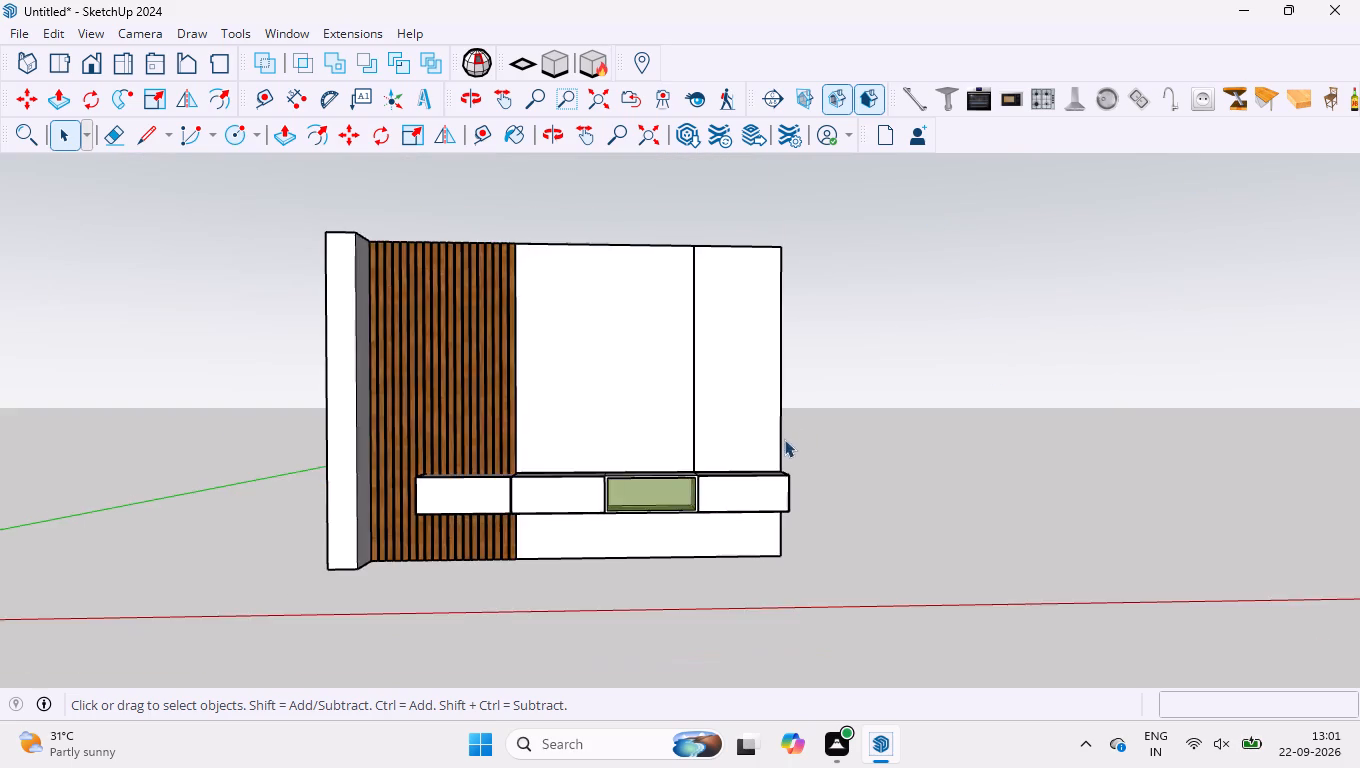
scroll(759, 225, "up", 7)
scroll(754, 308, "up", 3)
scroll(677, 159, "up", 3)
left_click(708, 323)
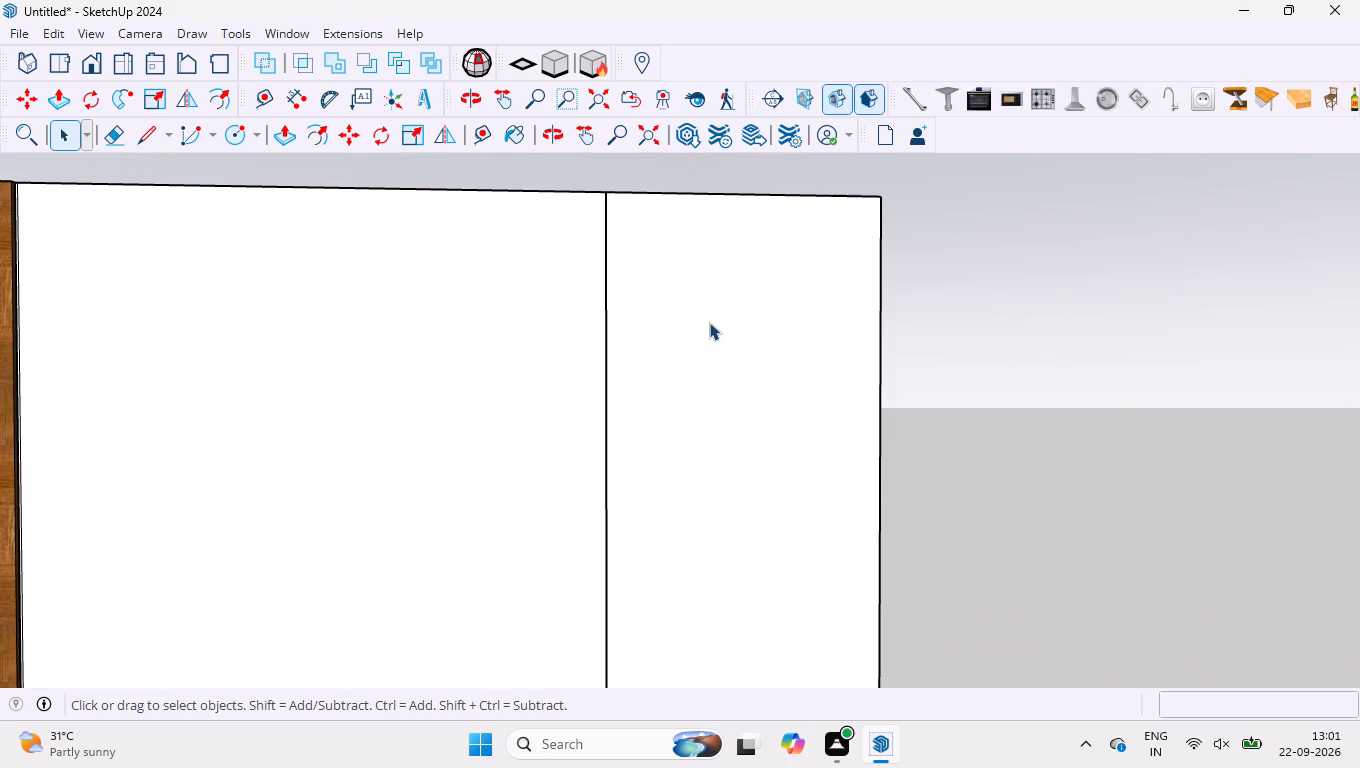
double_click(710, 320)
left_click(711, 317)
double_click(712, 317)
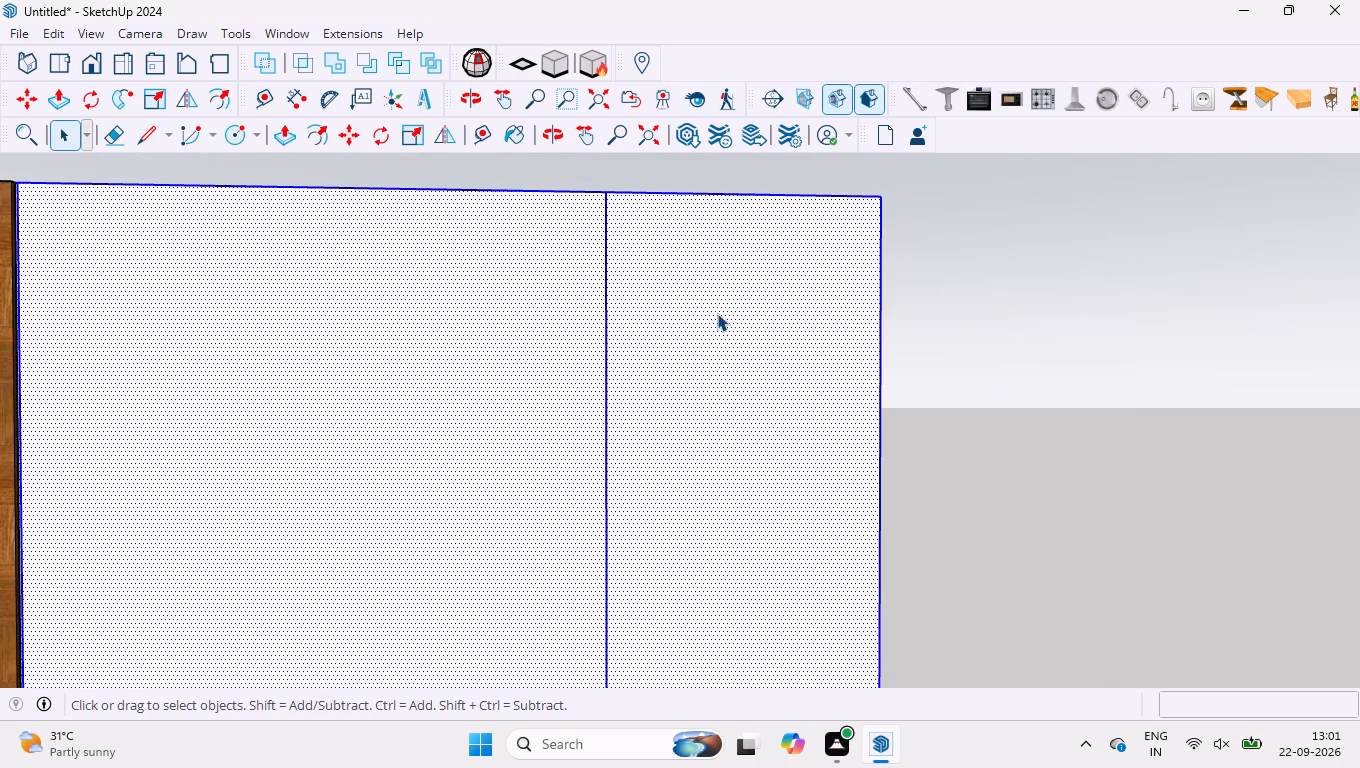
left_click(717, 313)
left_click(1292, 344)
left_click(770, 361)
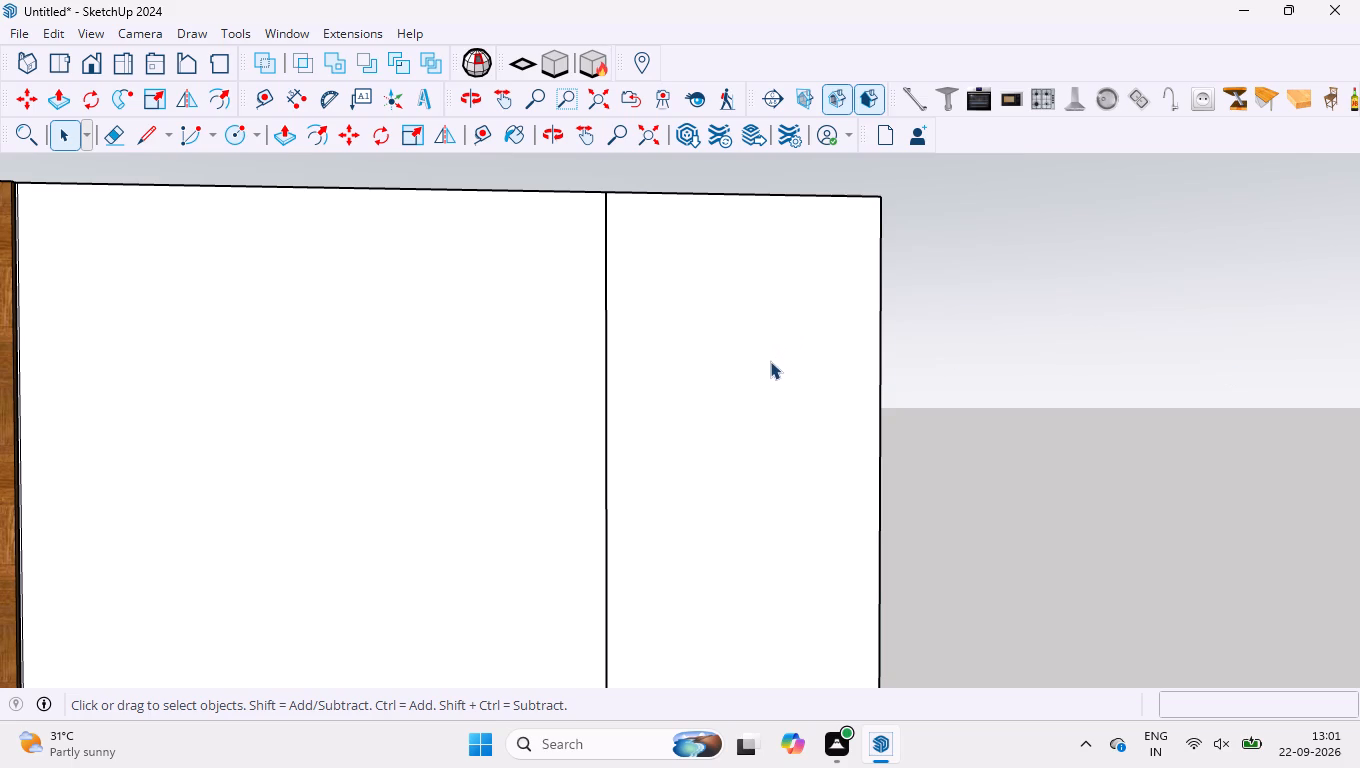
left_click(1210, 334)
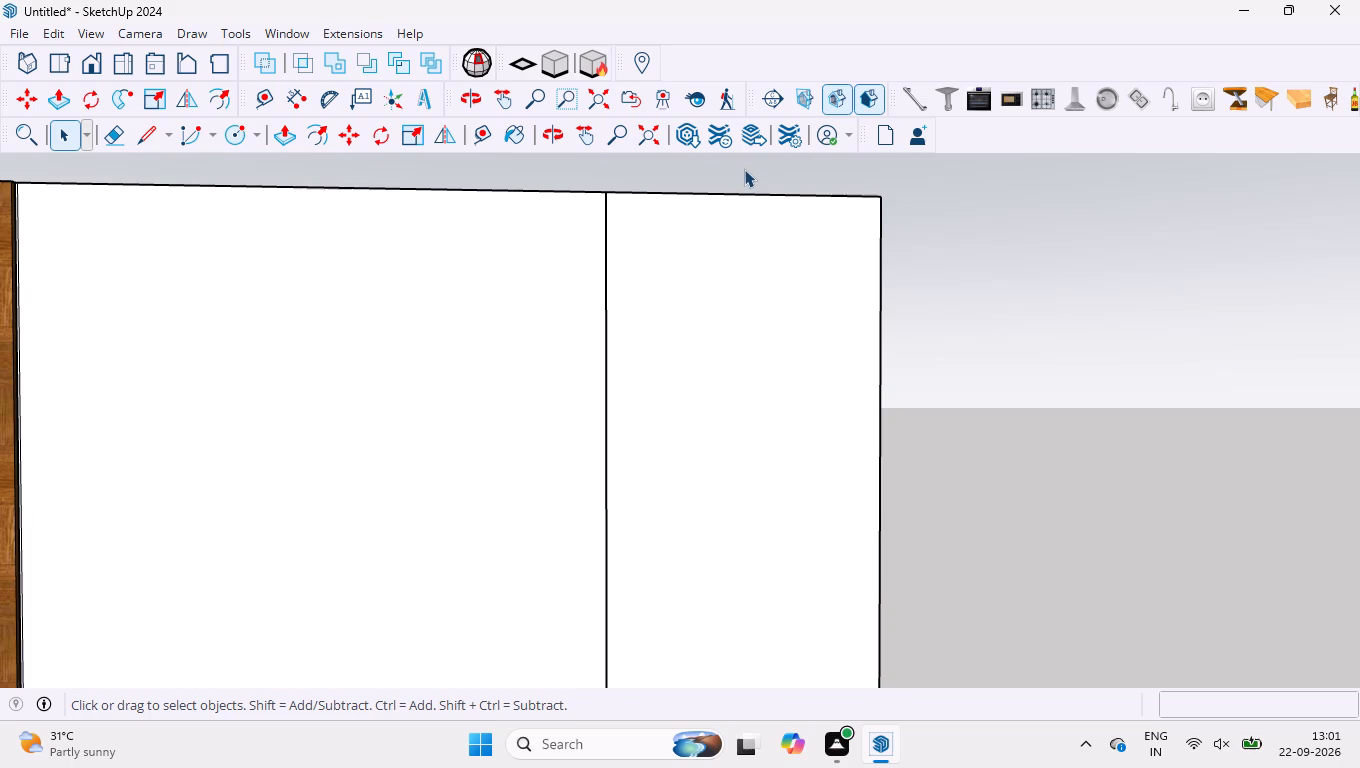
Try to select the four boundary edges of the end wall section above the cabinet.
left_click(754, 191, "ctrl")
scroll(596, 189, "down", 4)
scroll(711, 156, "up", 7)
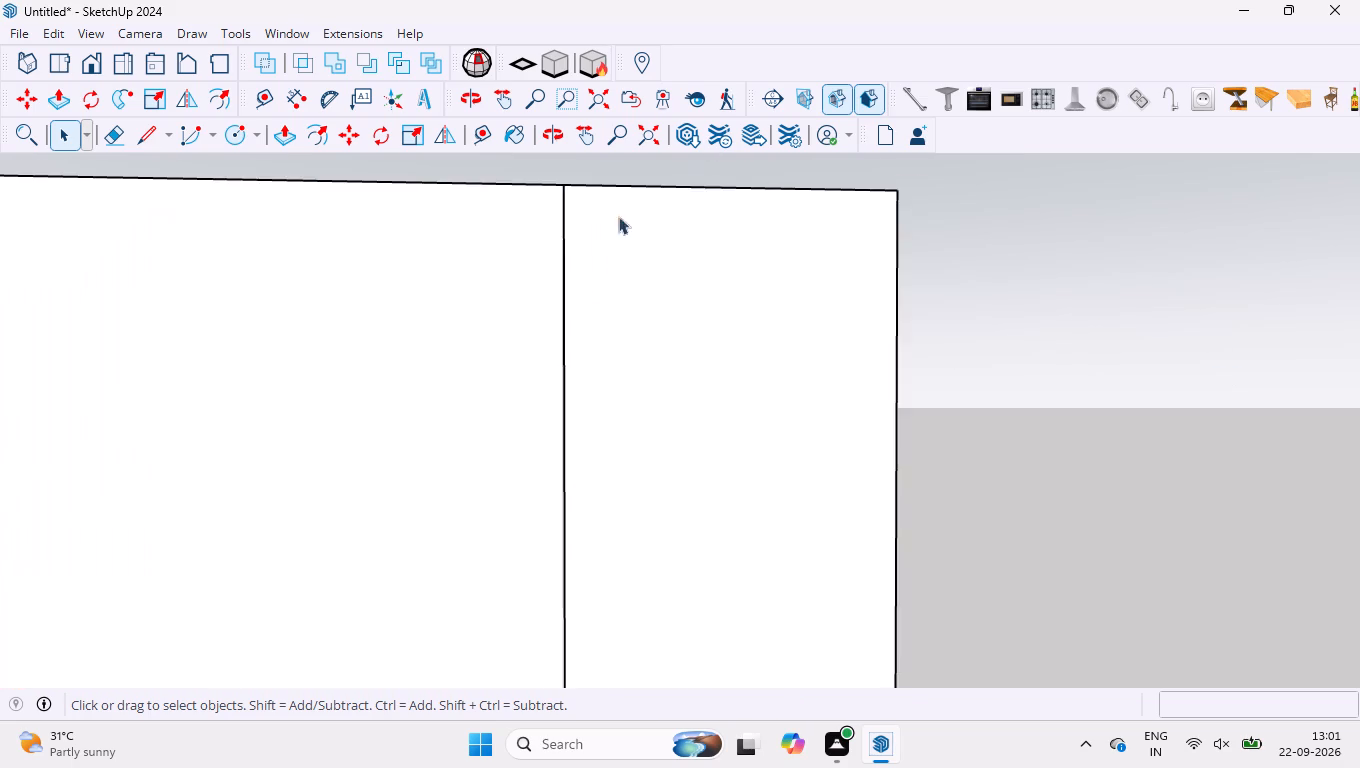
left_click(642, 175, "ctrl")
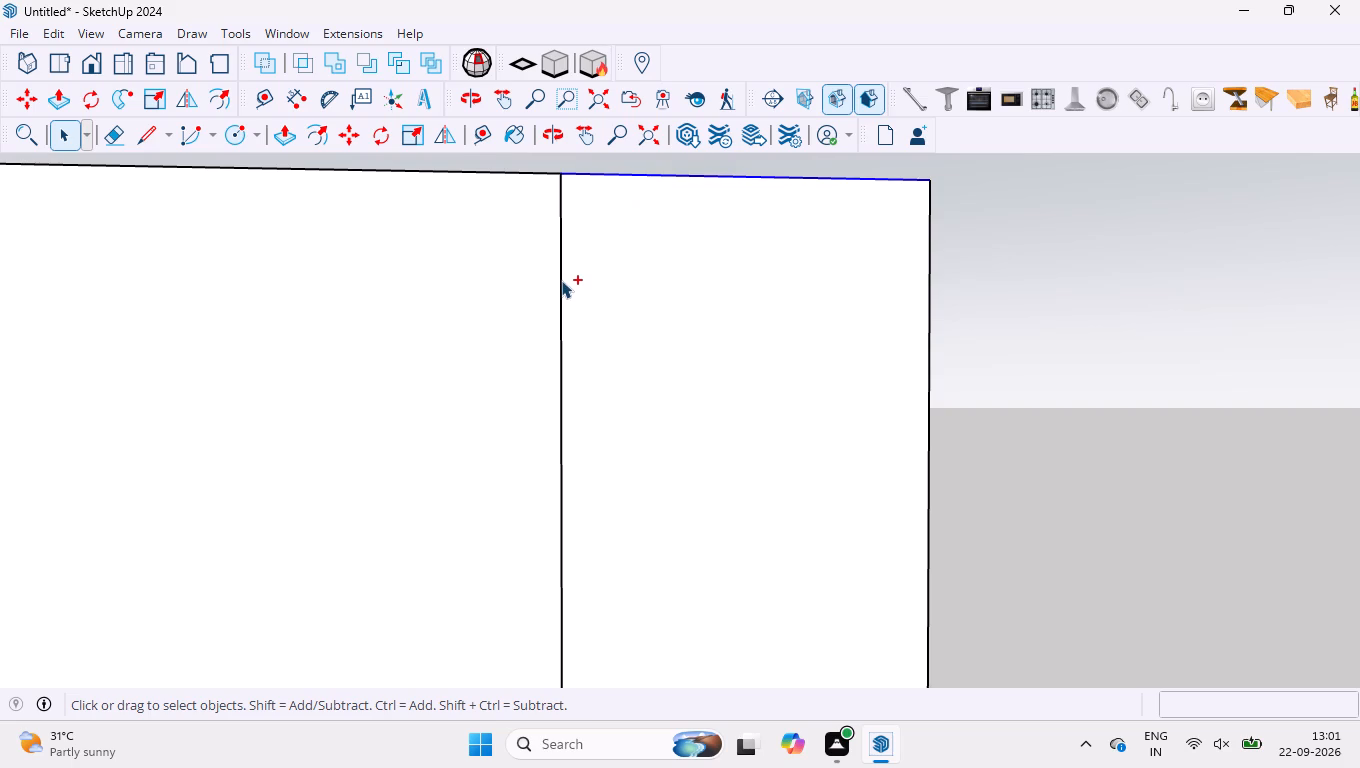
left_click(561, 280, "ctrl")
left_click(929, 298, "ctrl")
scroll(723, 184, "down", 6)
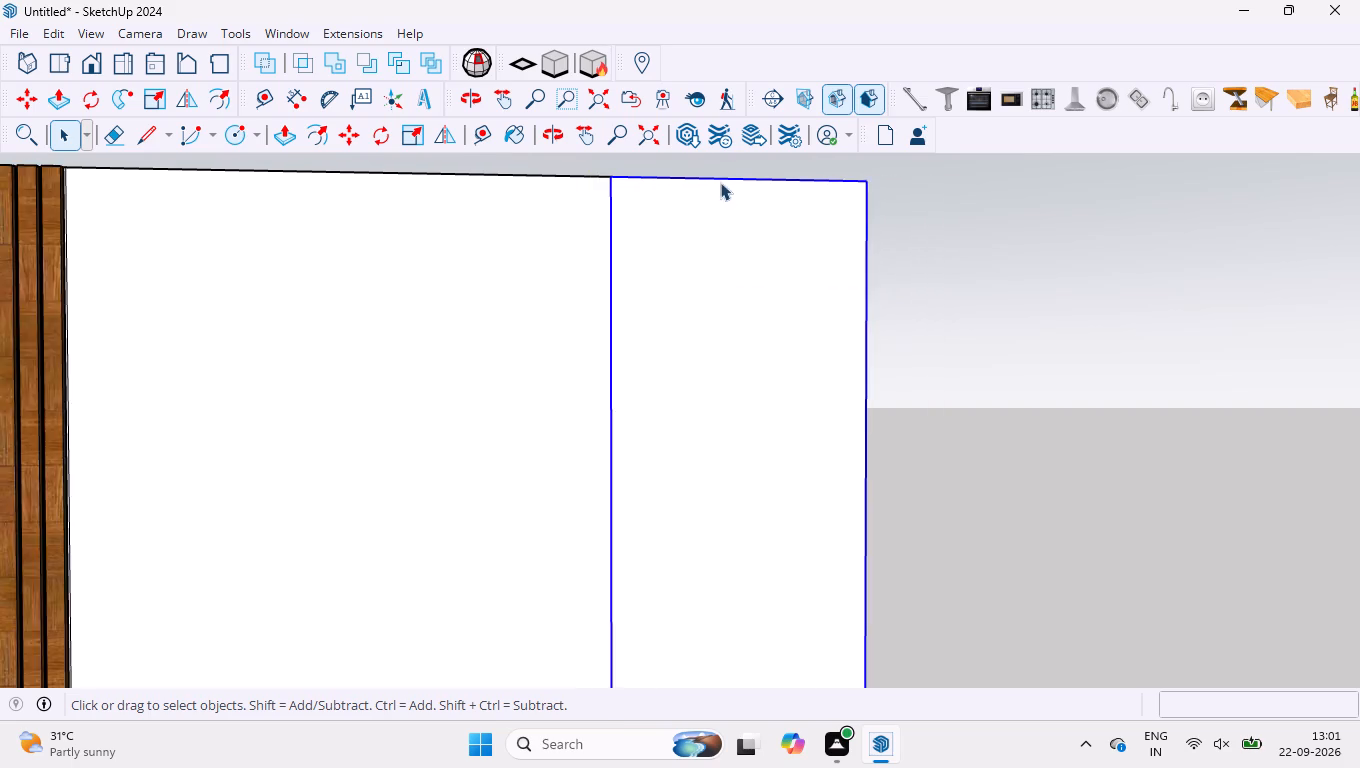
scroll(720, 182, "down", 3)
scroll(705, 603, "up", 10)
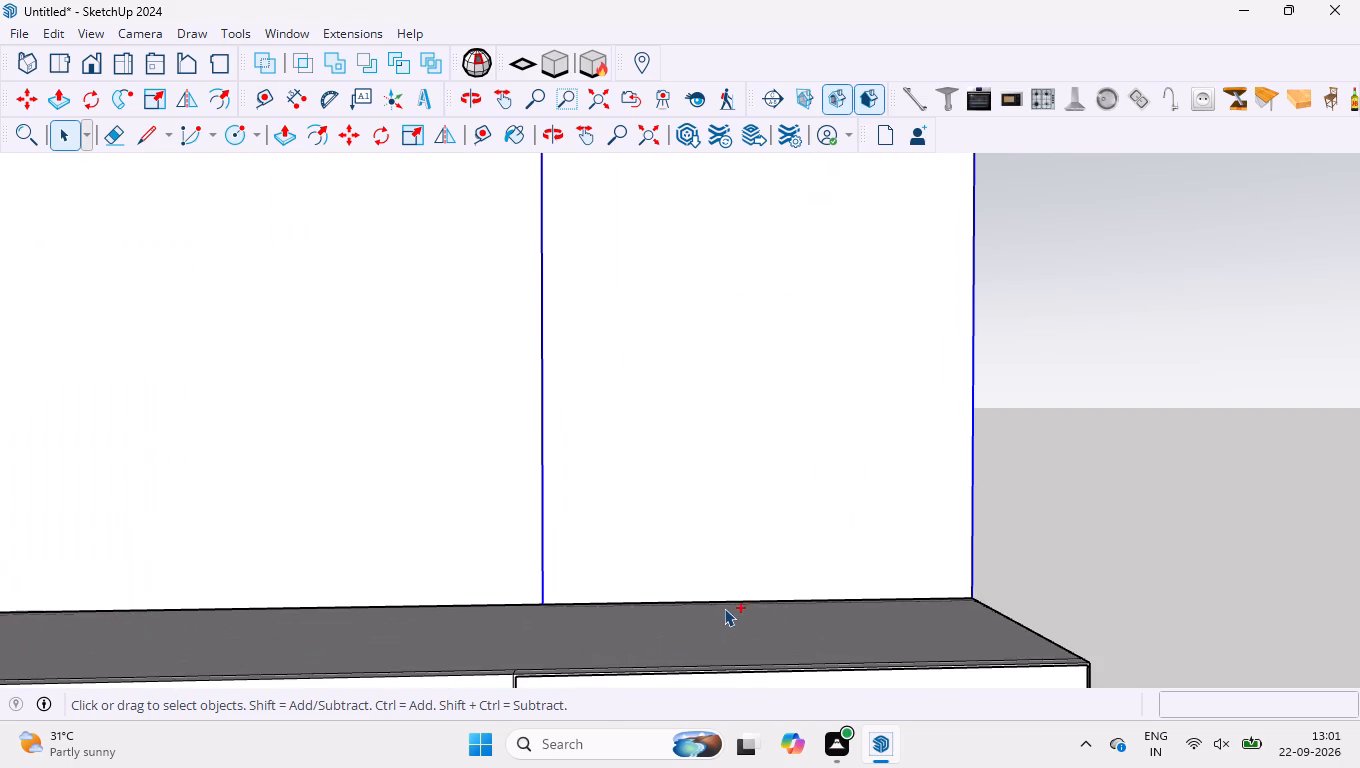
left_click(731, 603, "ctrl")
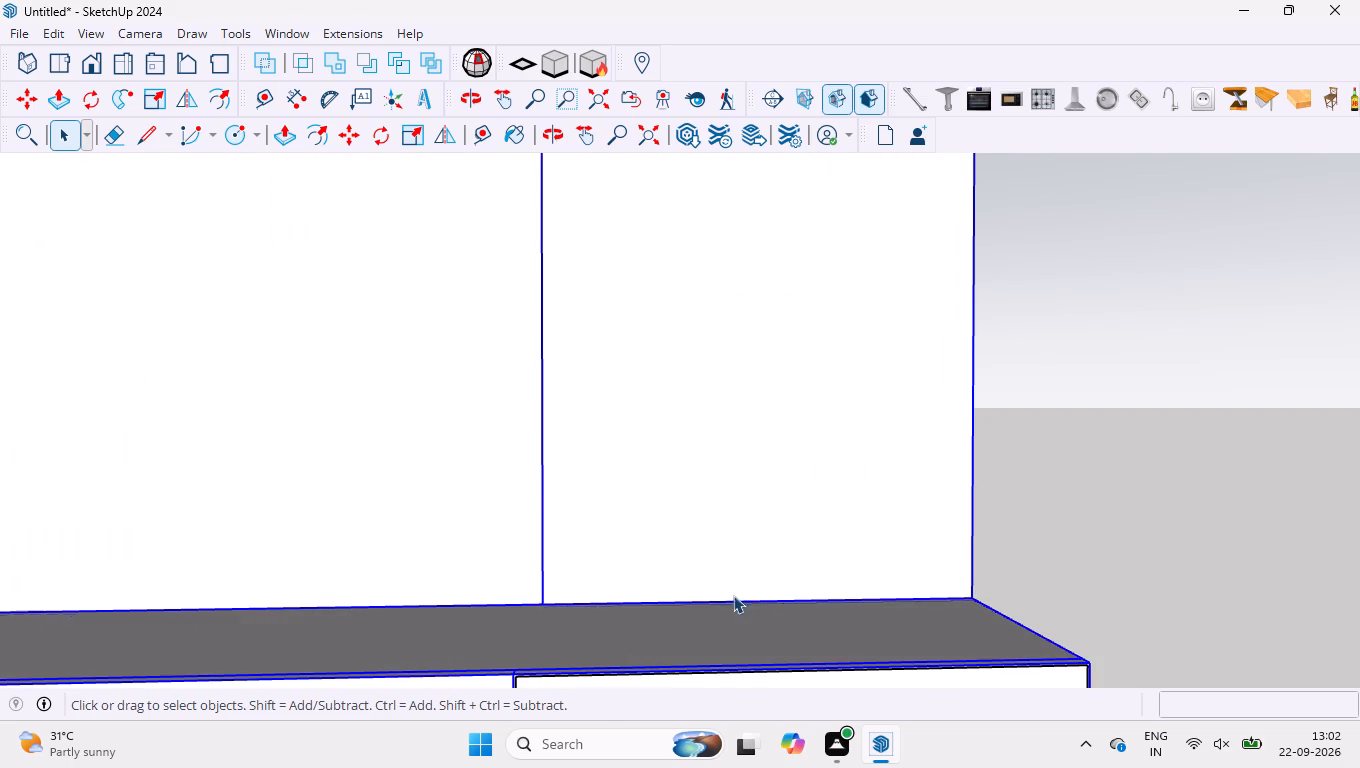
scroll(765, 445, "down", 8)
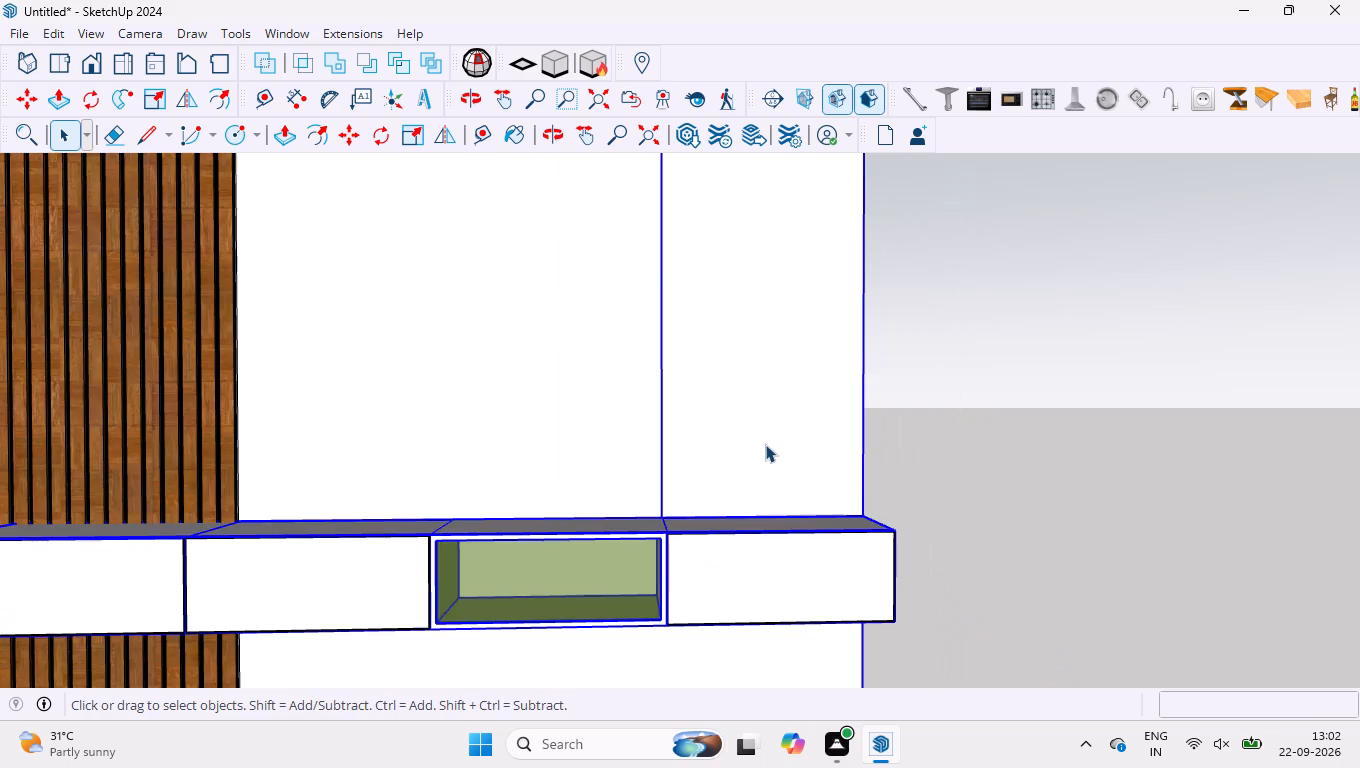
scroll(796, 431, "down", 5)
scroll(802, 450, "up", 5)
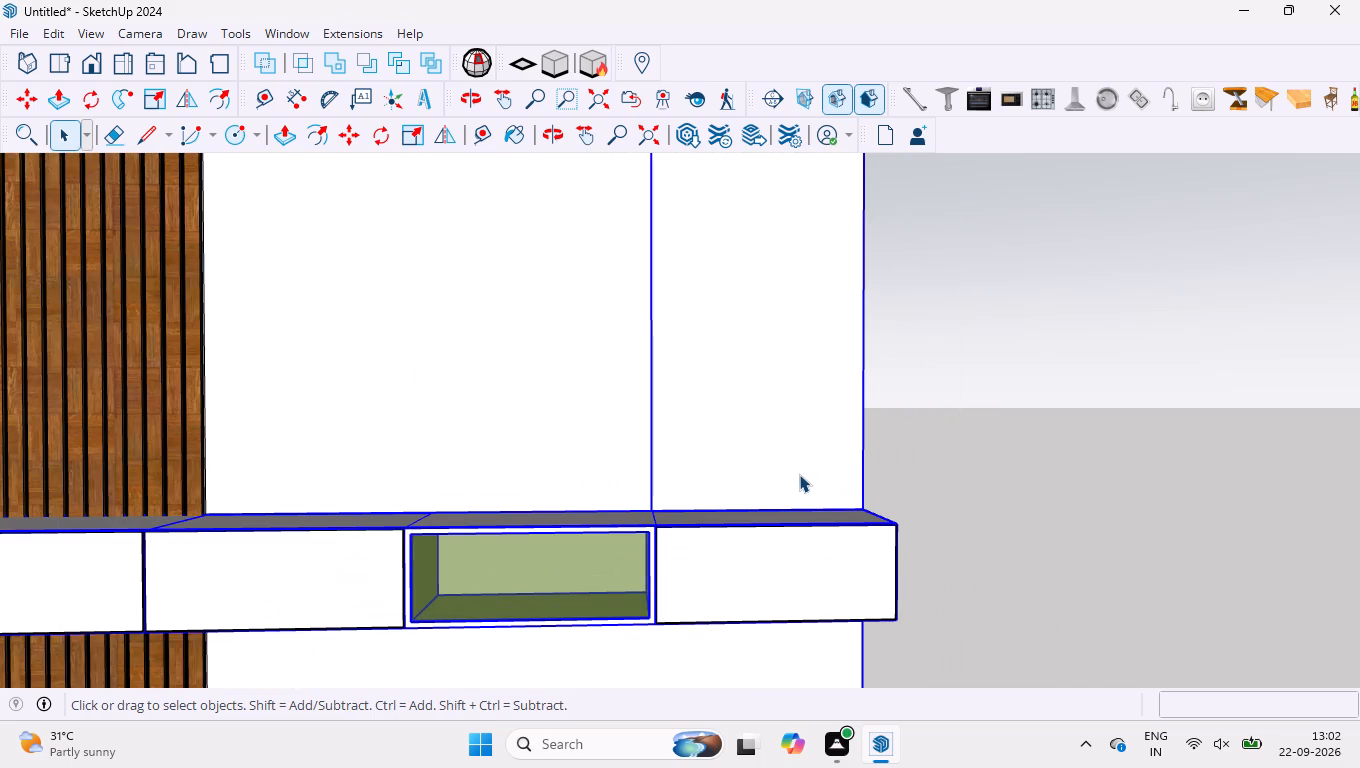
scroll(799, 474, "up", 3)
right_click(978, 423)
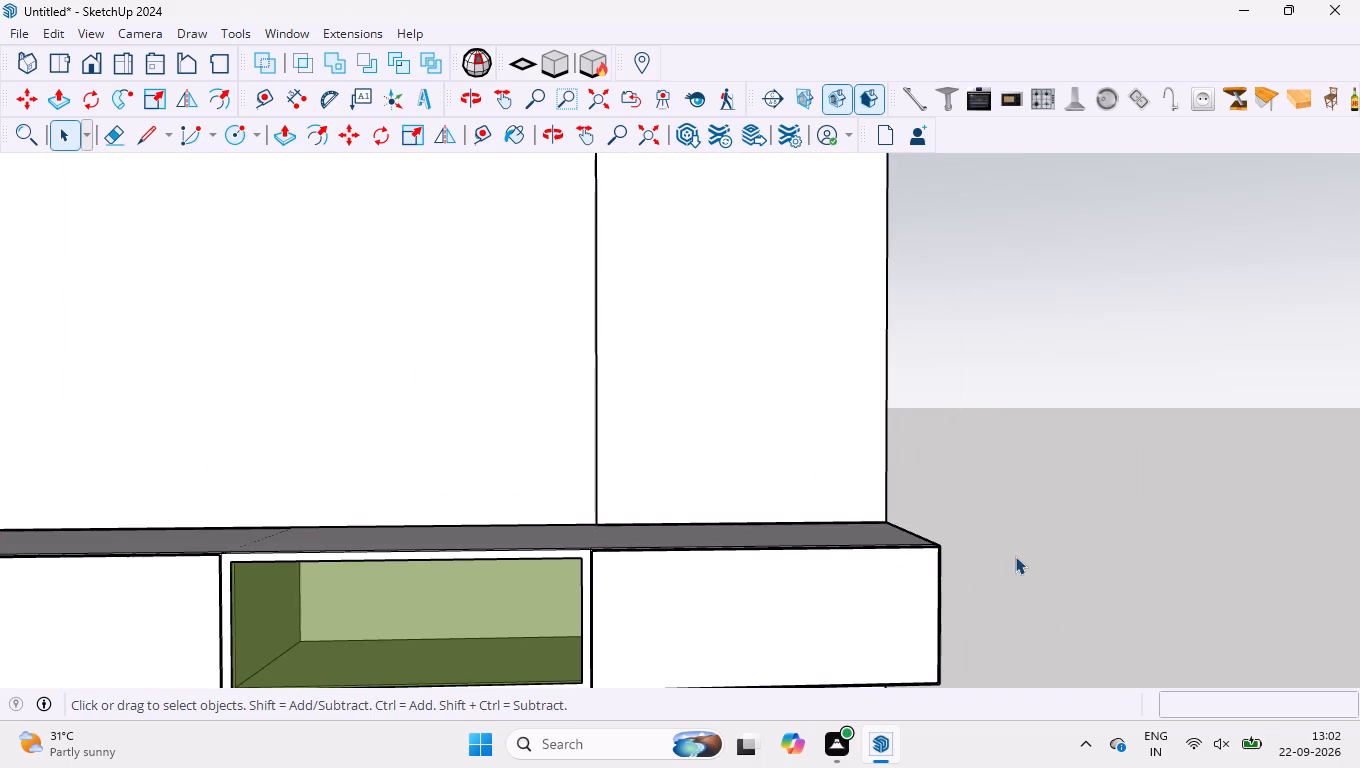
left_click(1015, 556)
Explode the cabinet group that meets the bottom of the end wall section.
left_click(782, 540)
right_click(782, 540)
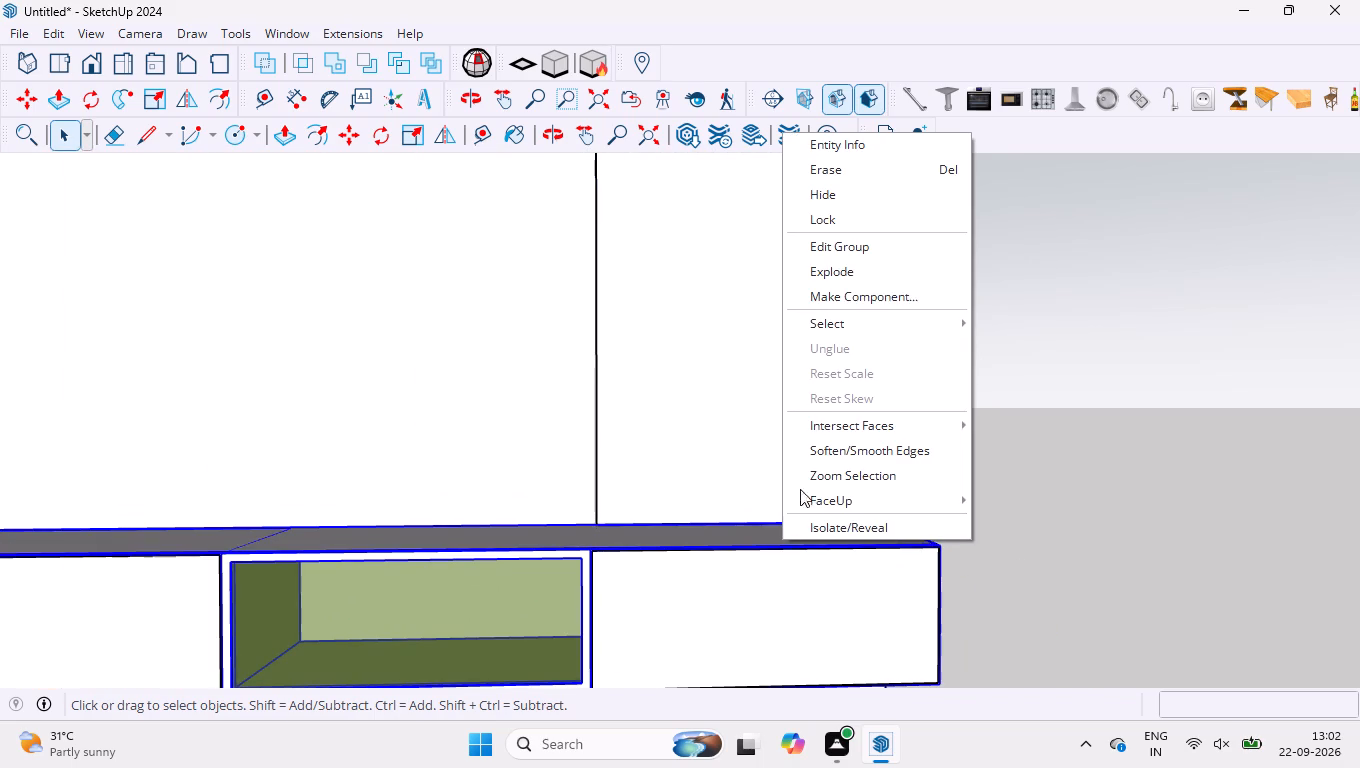
left_click(831, 278)
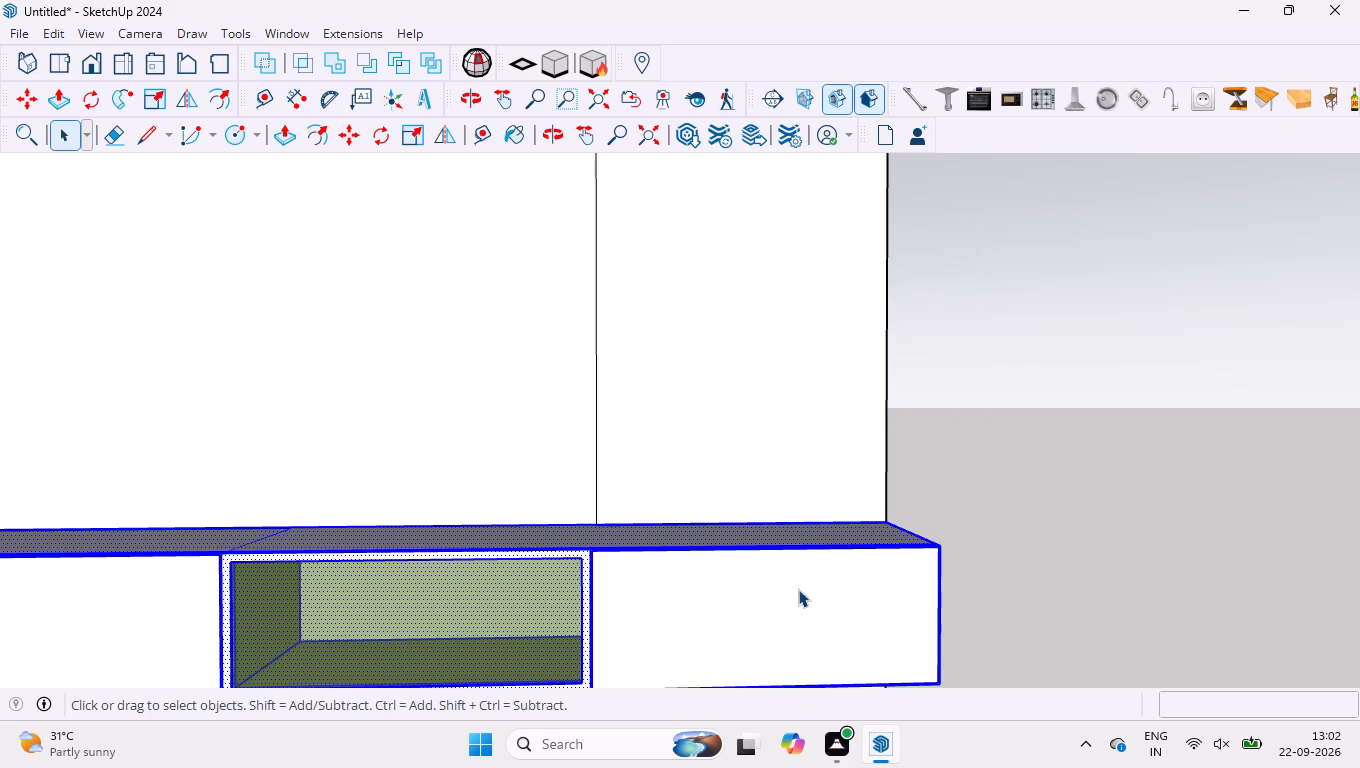
left_click(1169, 498)
left_click(797, 593)
scroll(911, 468, "down", 3)
scroll(924, 466, "up", 1)
left_click(924, 466)
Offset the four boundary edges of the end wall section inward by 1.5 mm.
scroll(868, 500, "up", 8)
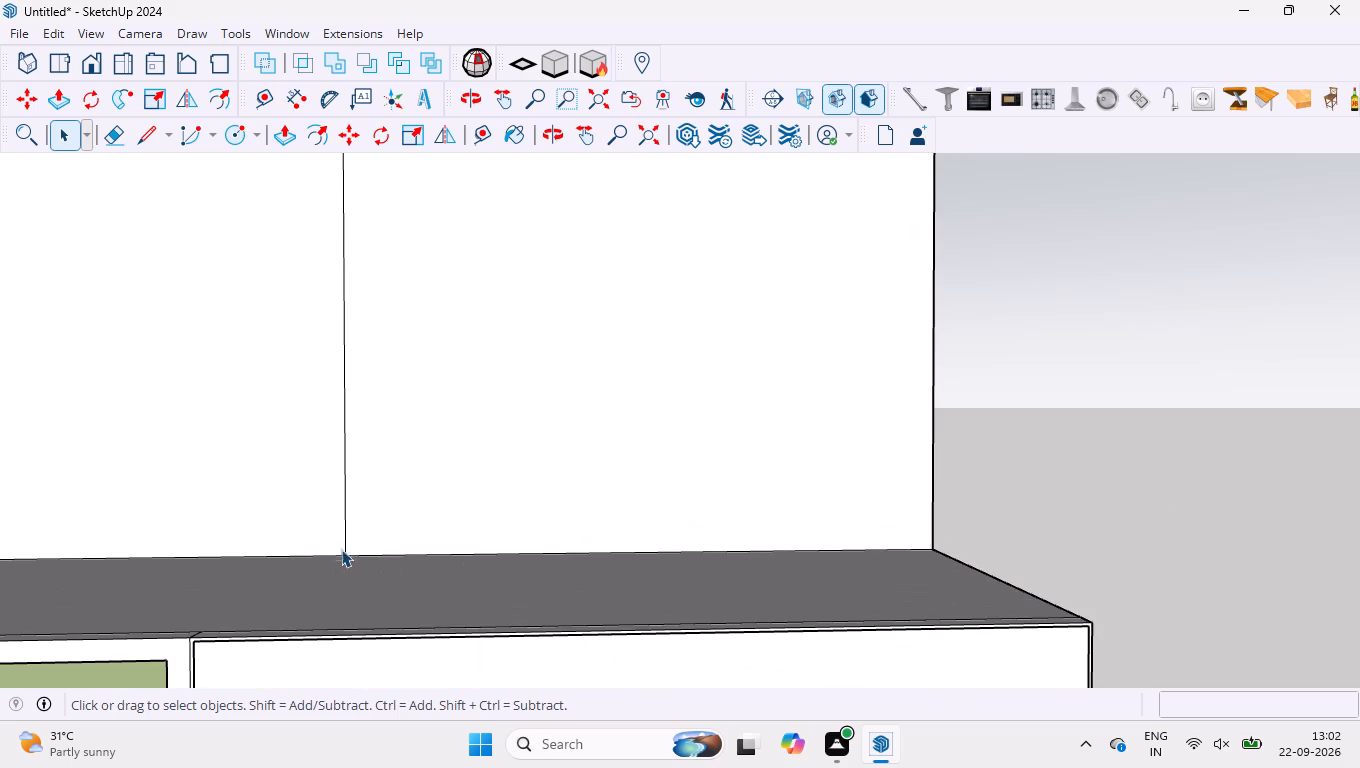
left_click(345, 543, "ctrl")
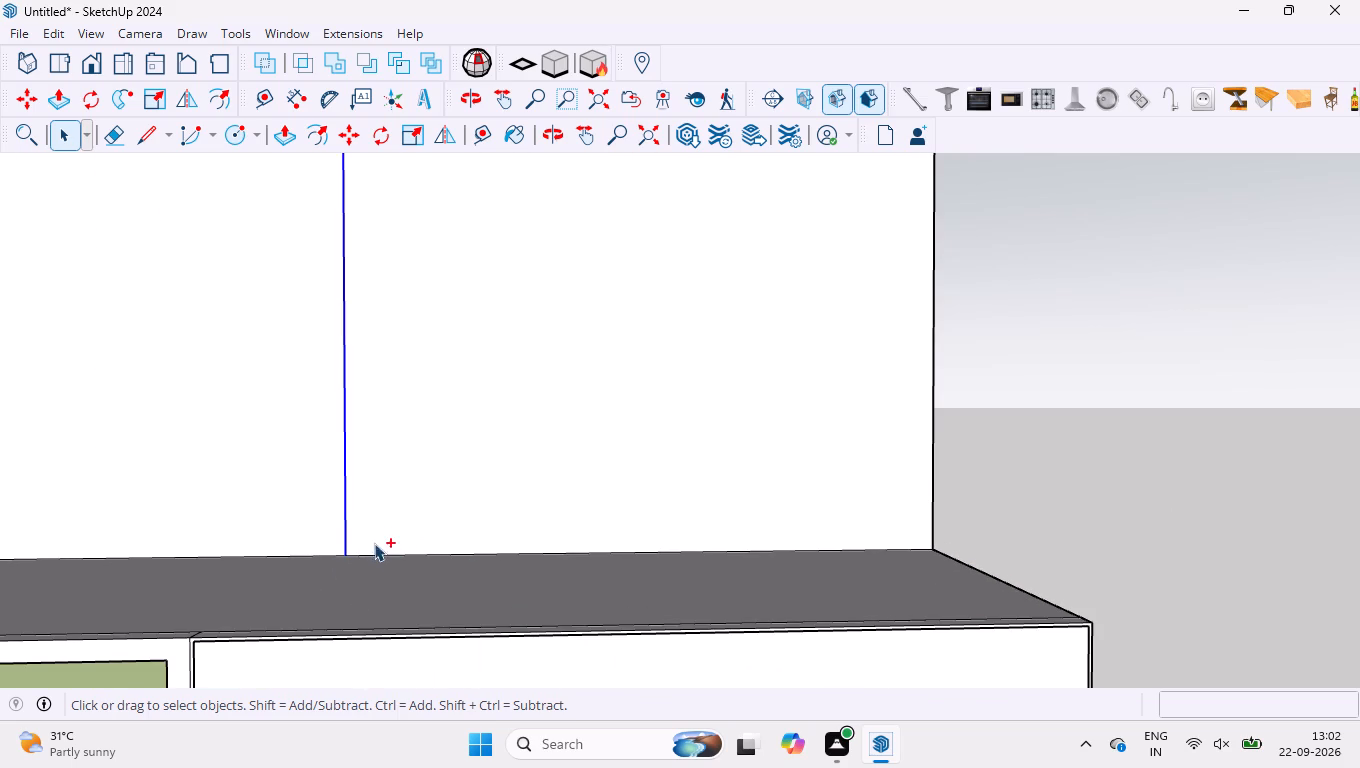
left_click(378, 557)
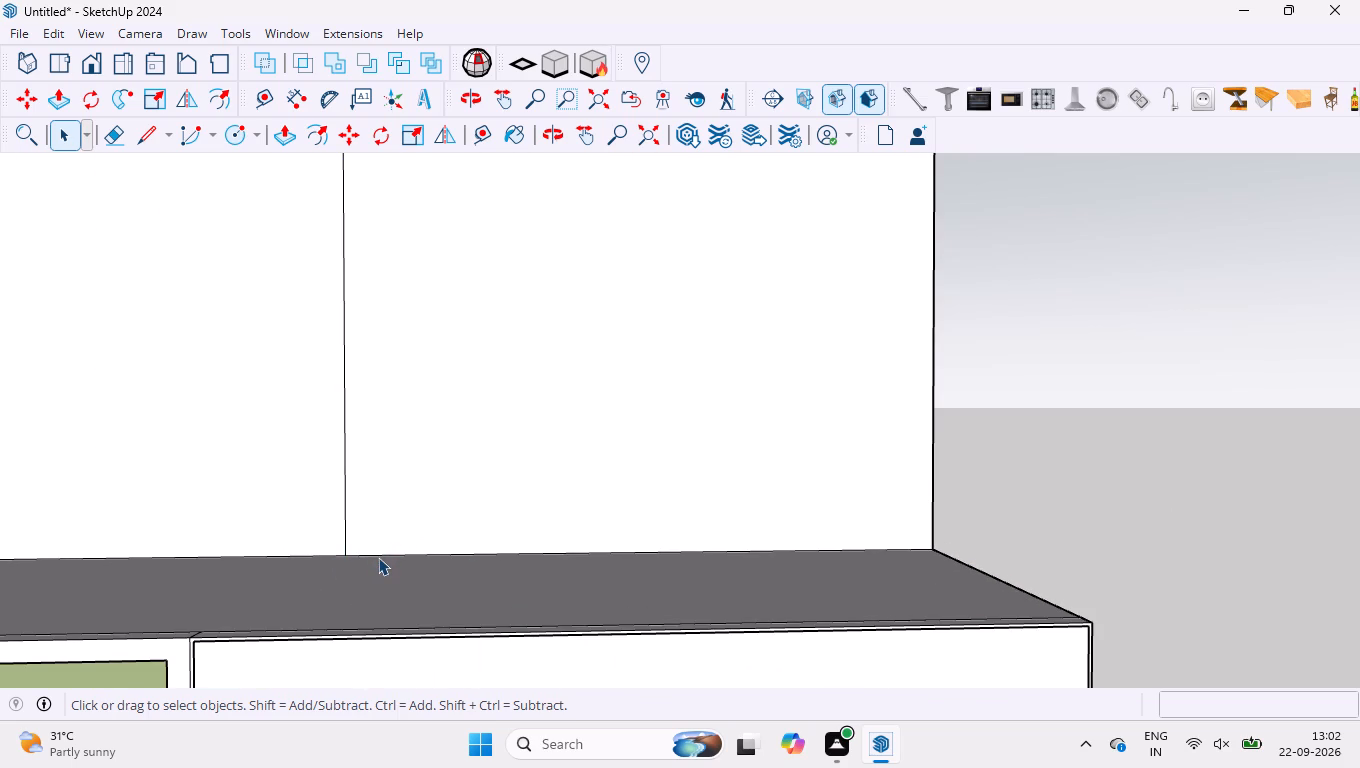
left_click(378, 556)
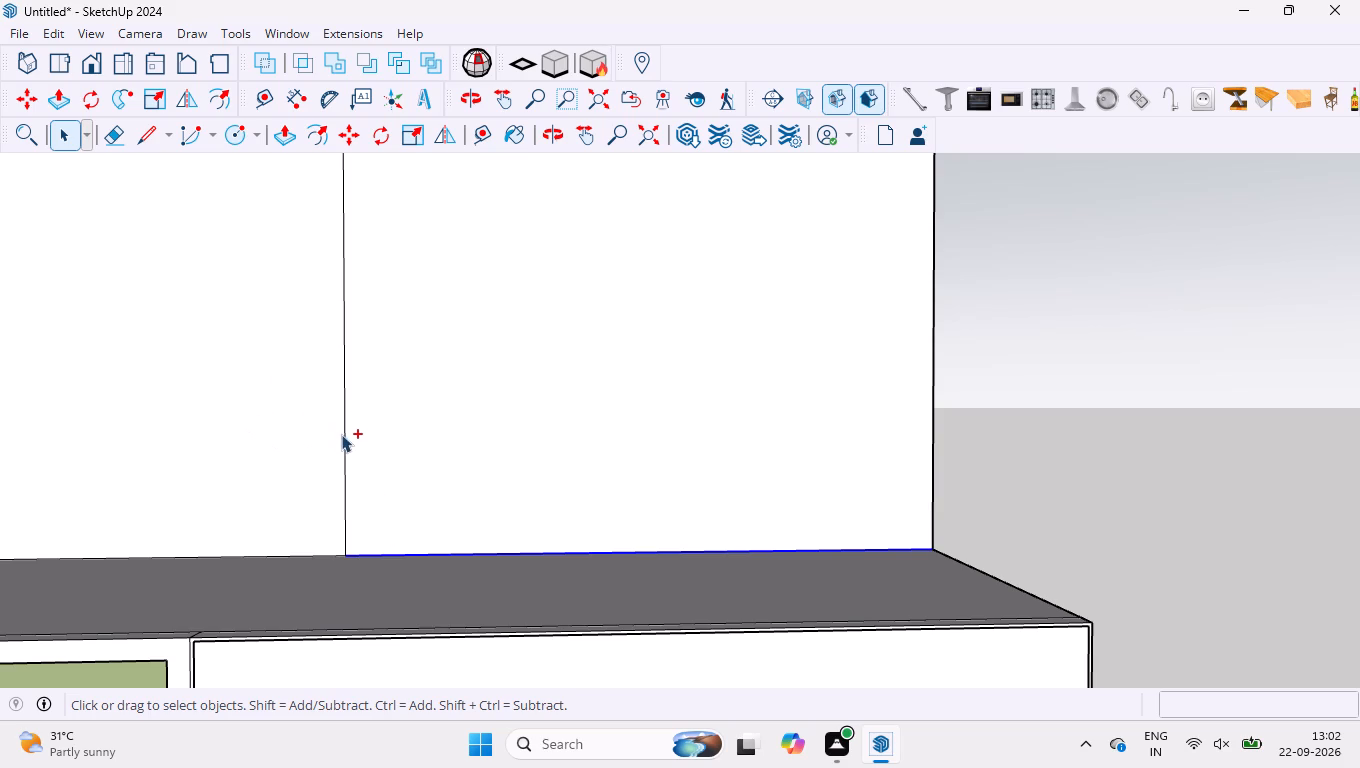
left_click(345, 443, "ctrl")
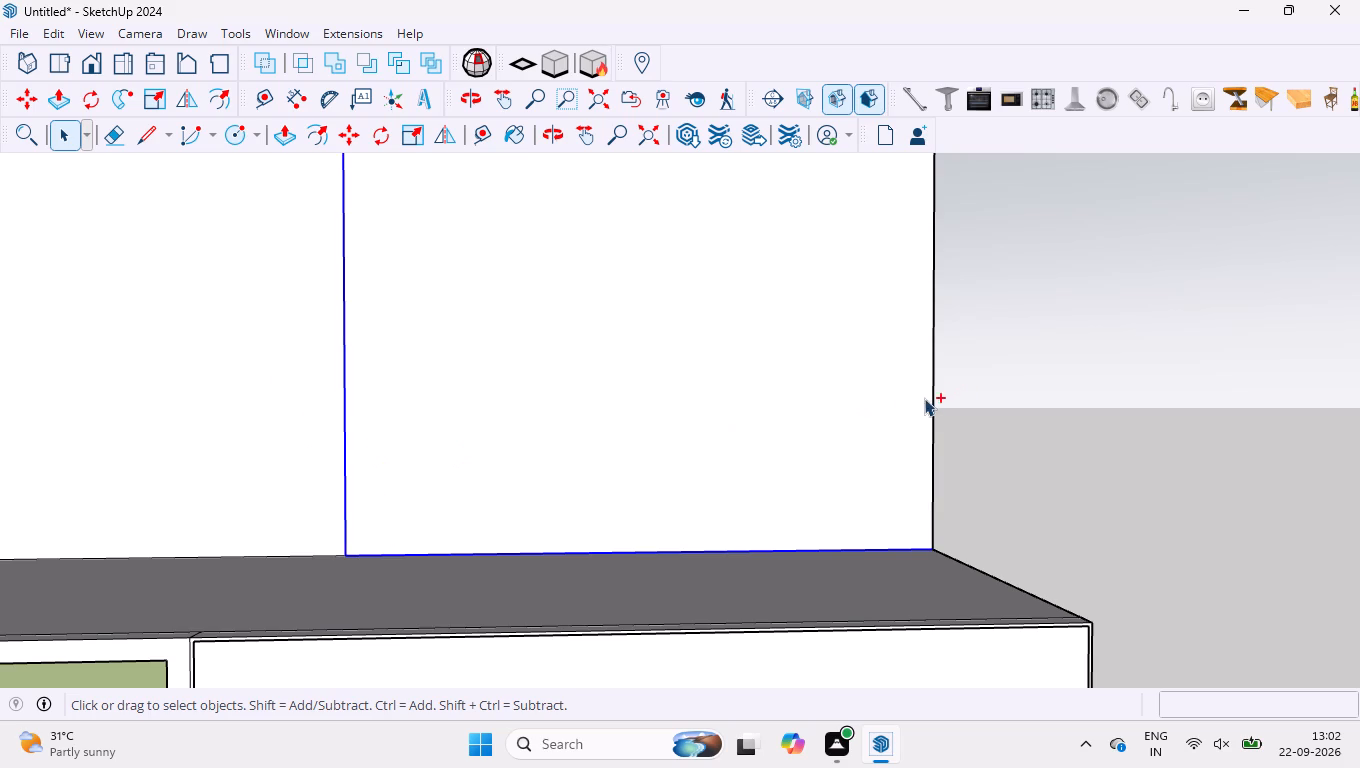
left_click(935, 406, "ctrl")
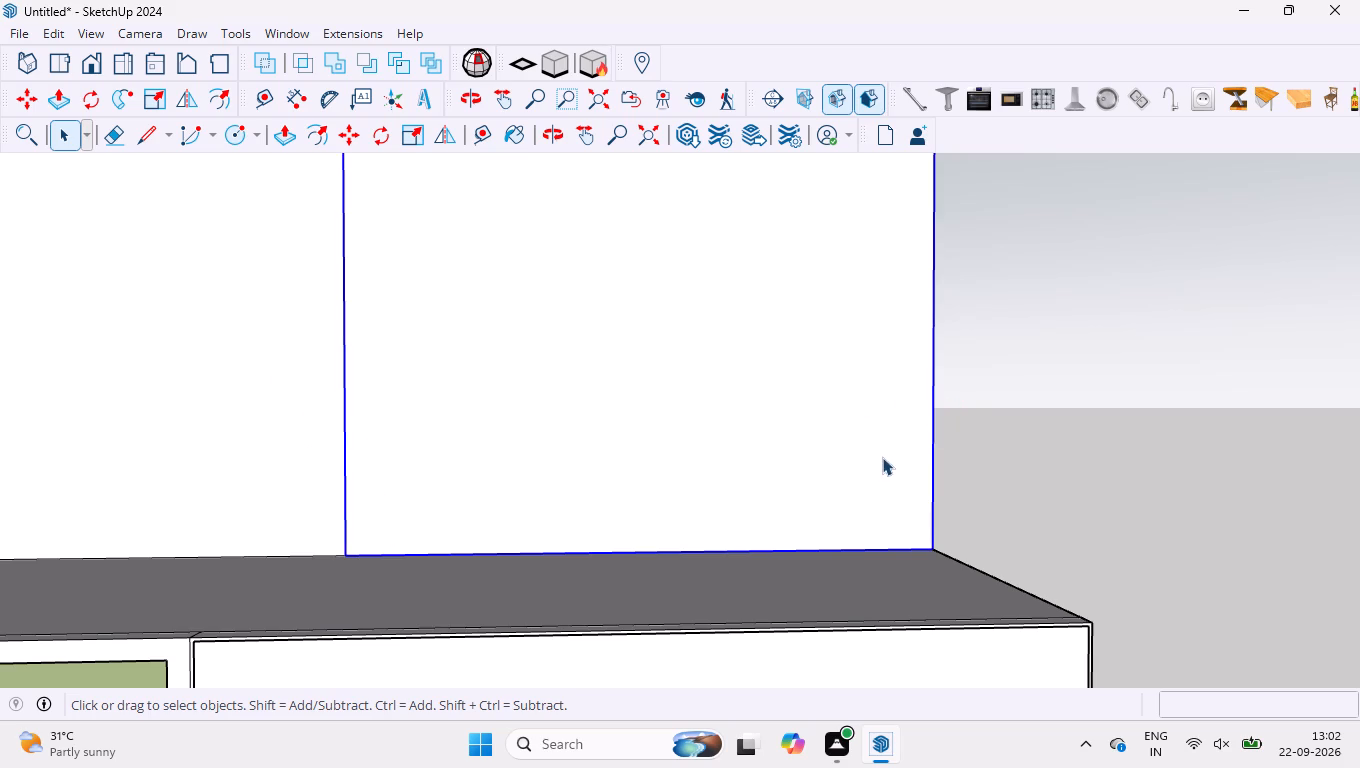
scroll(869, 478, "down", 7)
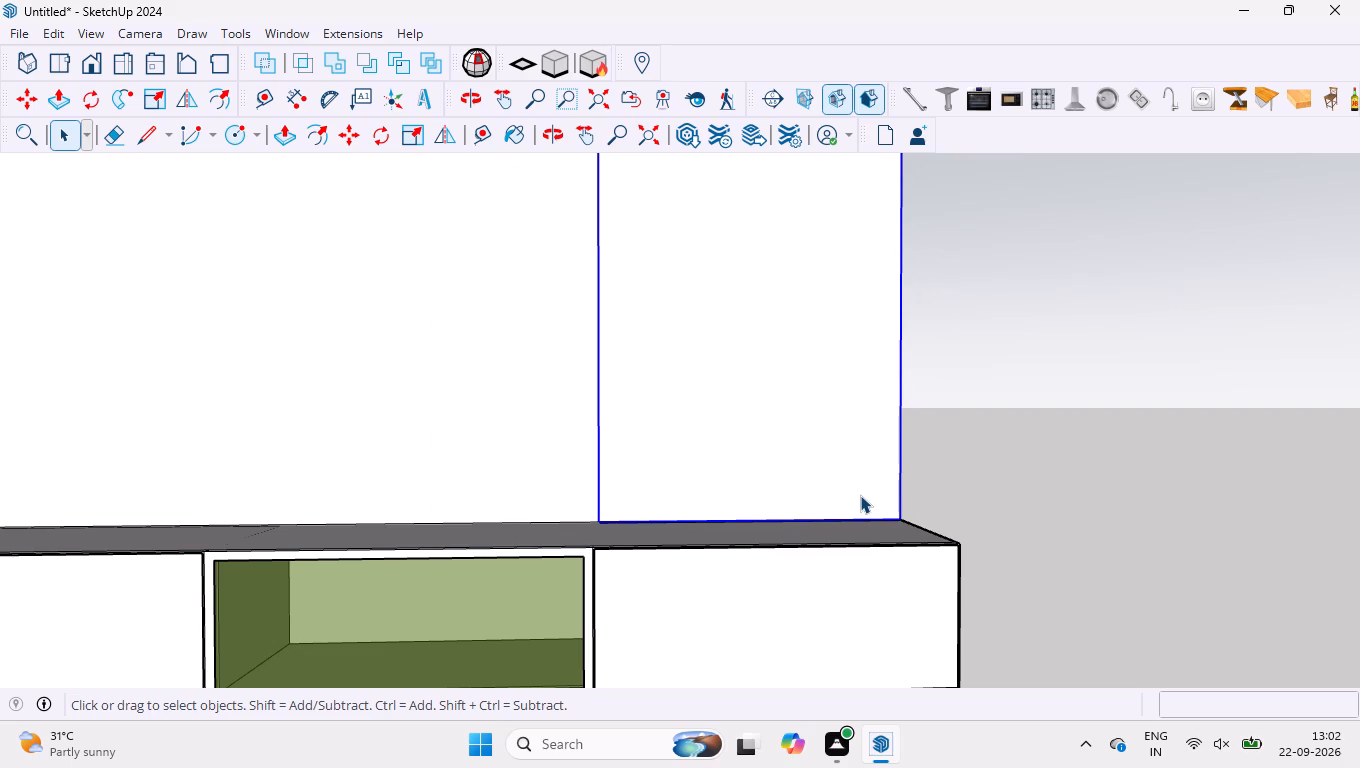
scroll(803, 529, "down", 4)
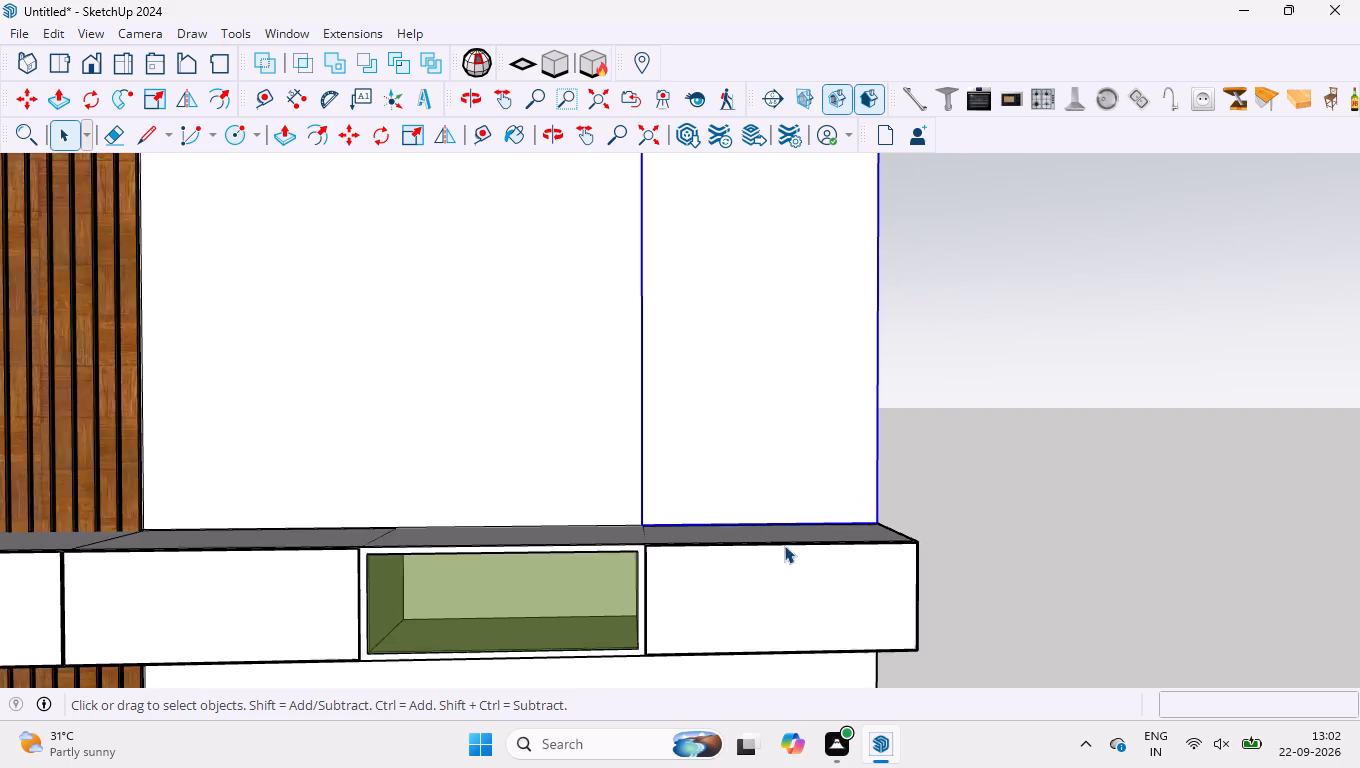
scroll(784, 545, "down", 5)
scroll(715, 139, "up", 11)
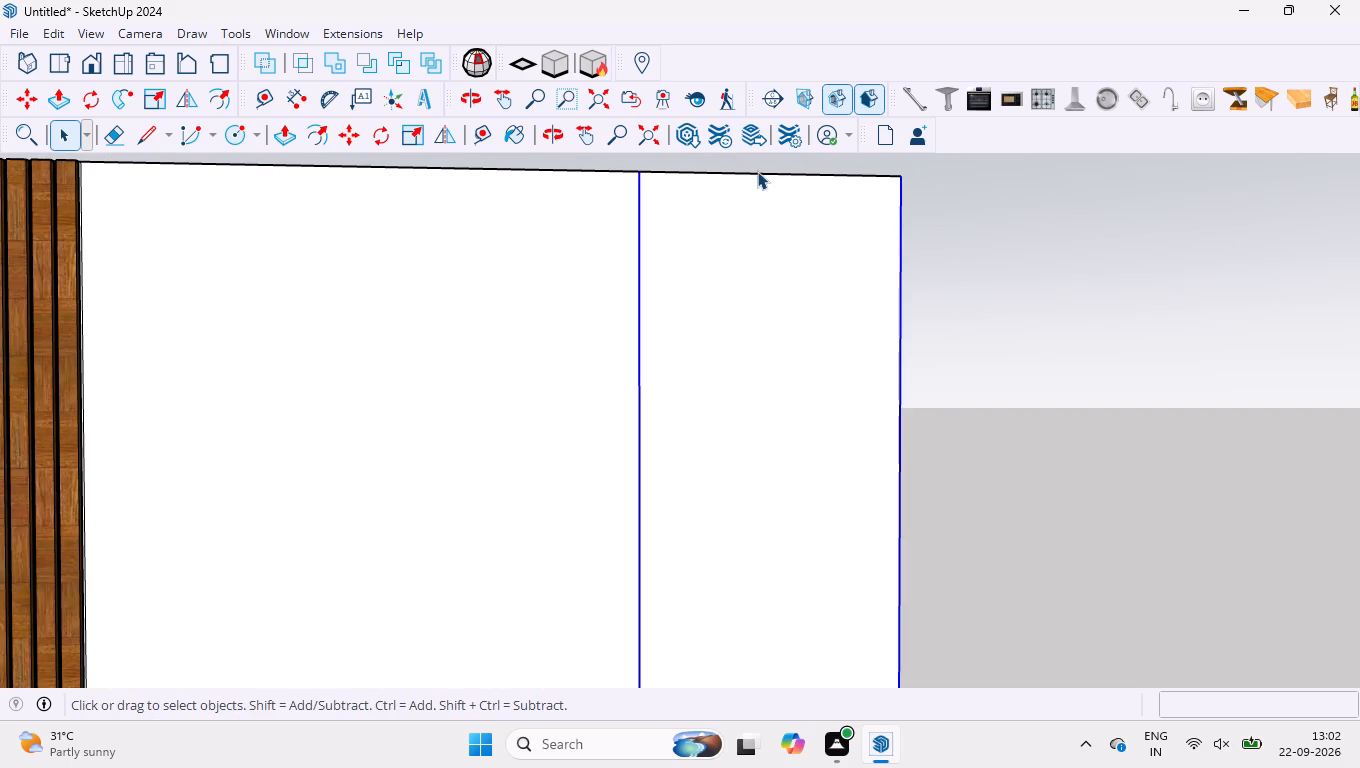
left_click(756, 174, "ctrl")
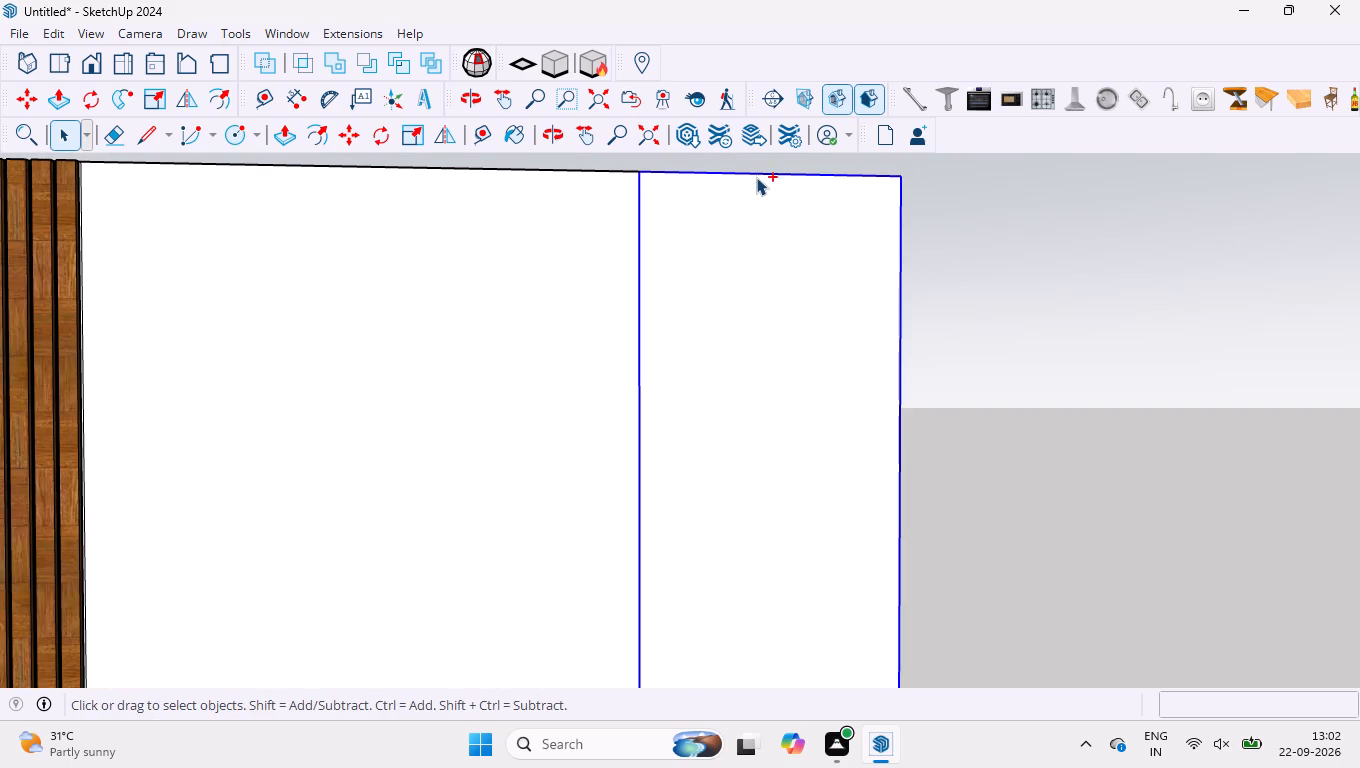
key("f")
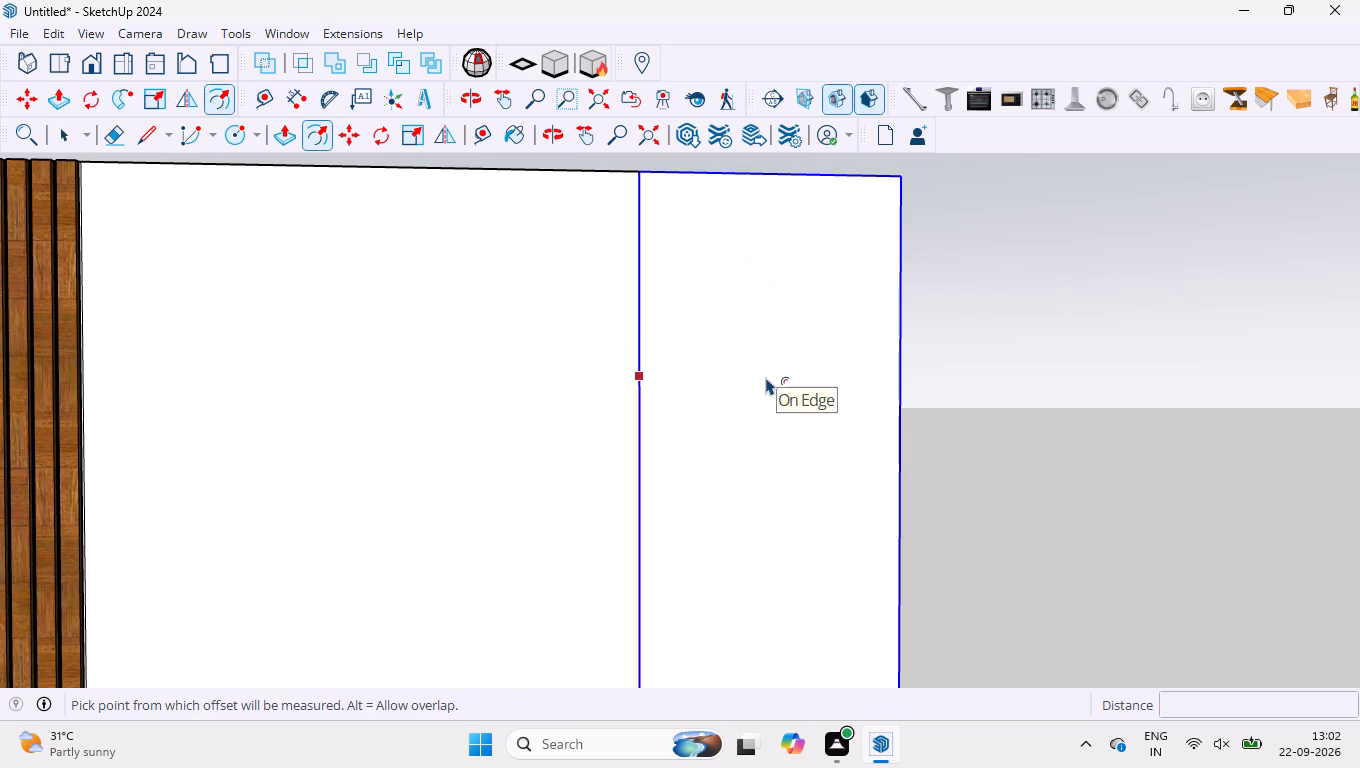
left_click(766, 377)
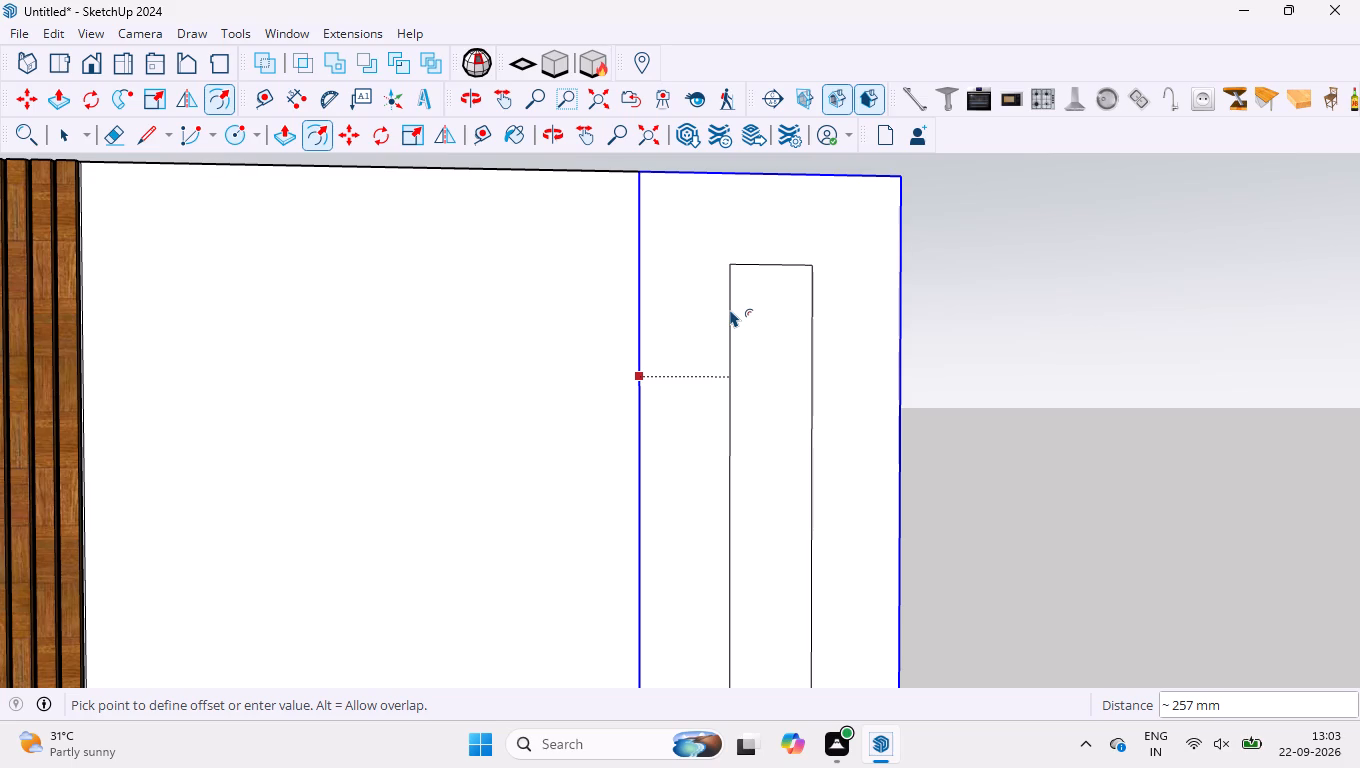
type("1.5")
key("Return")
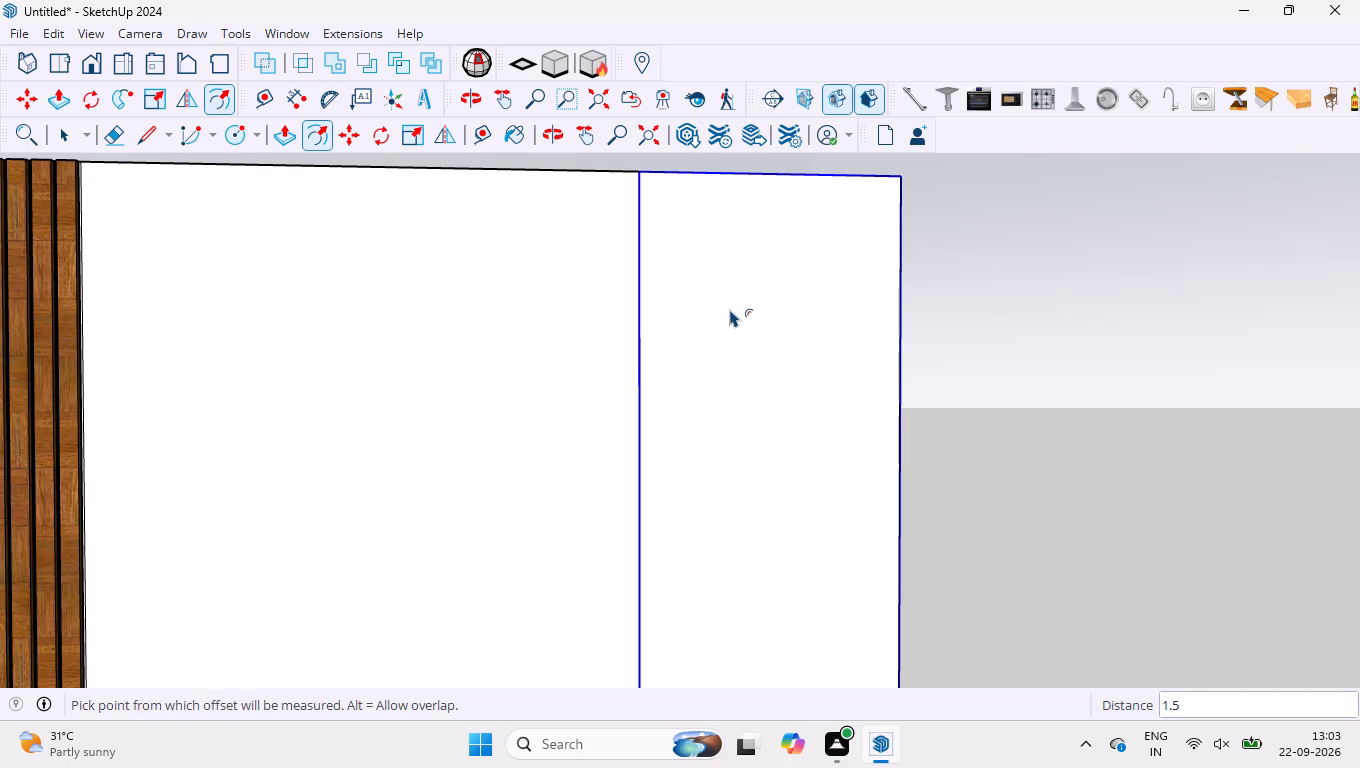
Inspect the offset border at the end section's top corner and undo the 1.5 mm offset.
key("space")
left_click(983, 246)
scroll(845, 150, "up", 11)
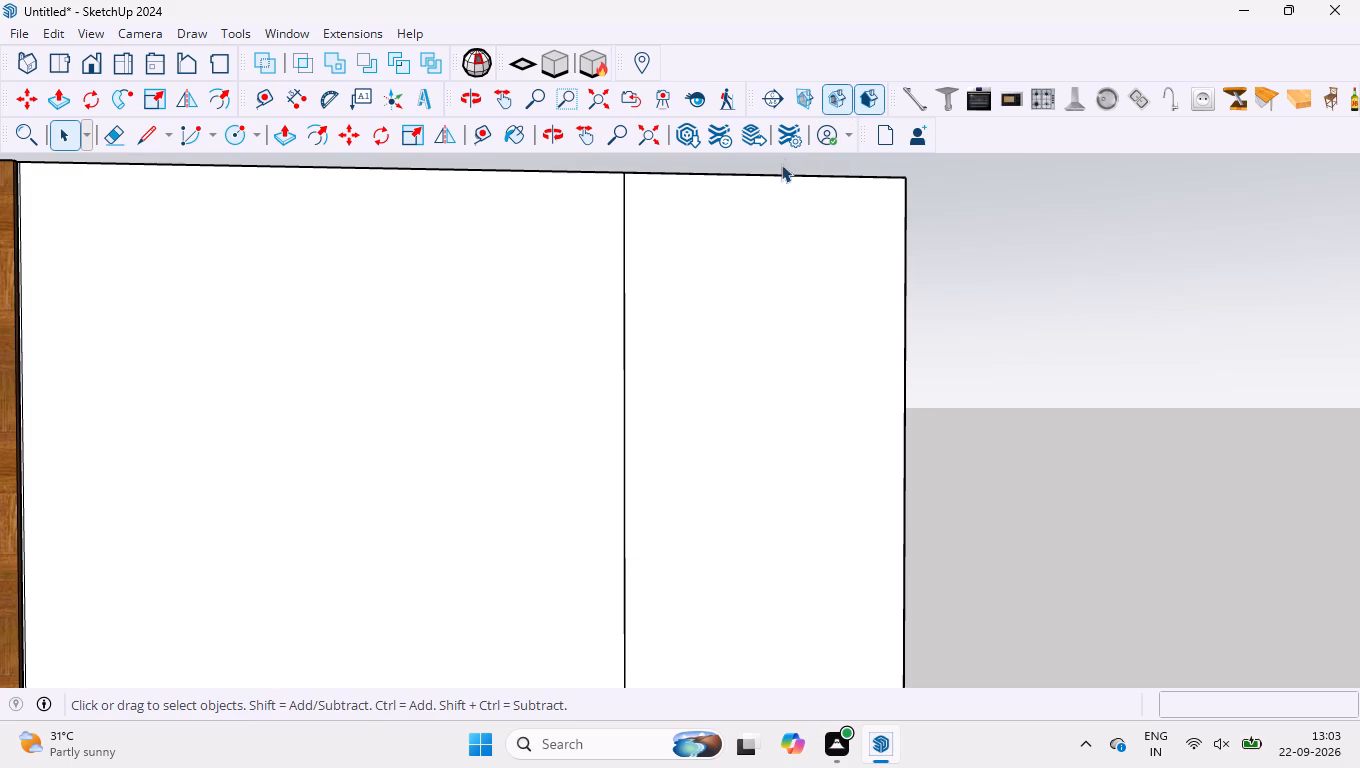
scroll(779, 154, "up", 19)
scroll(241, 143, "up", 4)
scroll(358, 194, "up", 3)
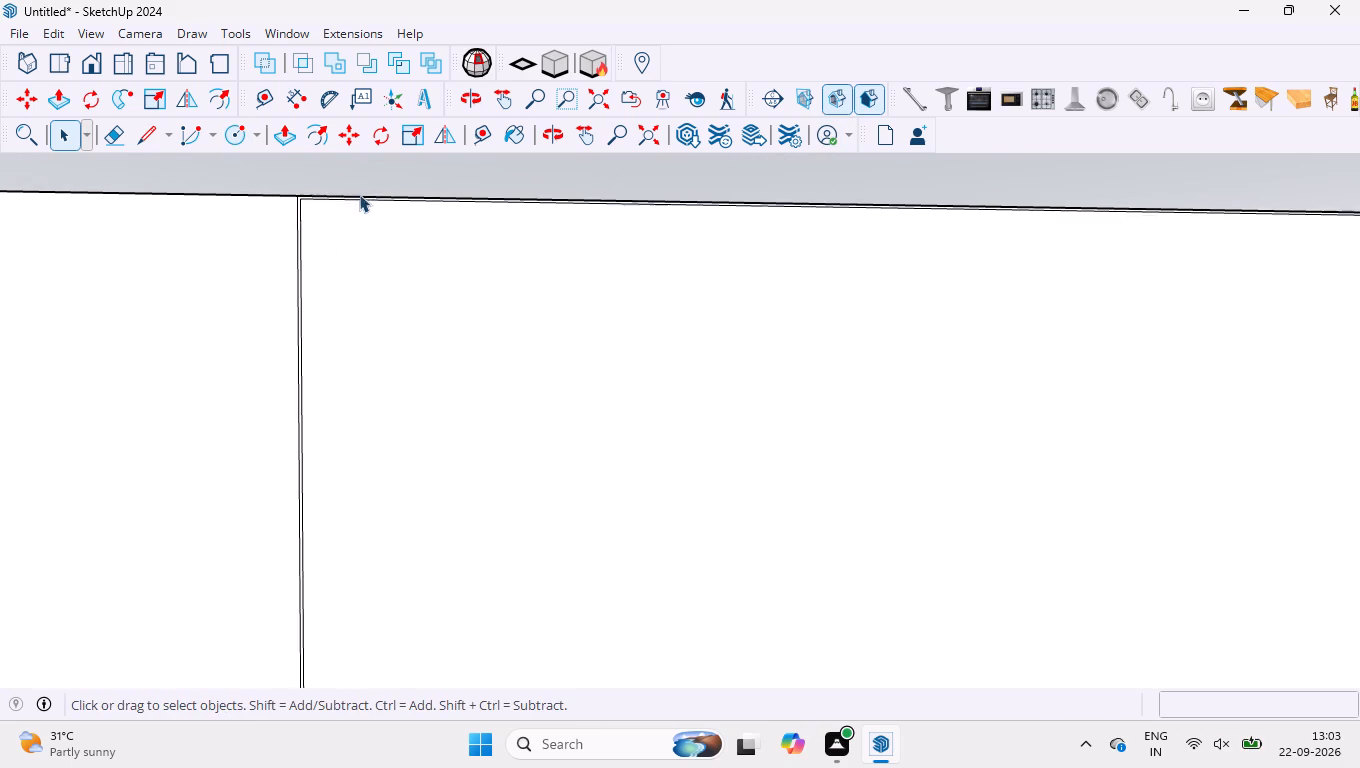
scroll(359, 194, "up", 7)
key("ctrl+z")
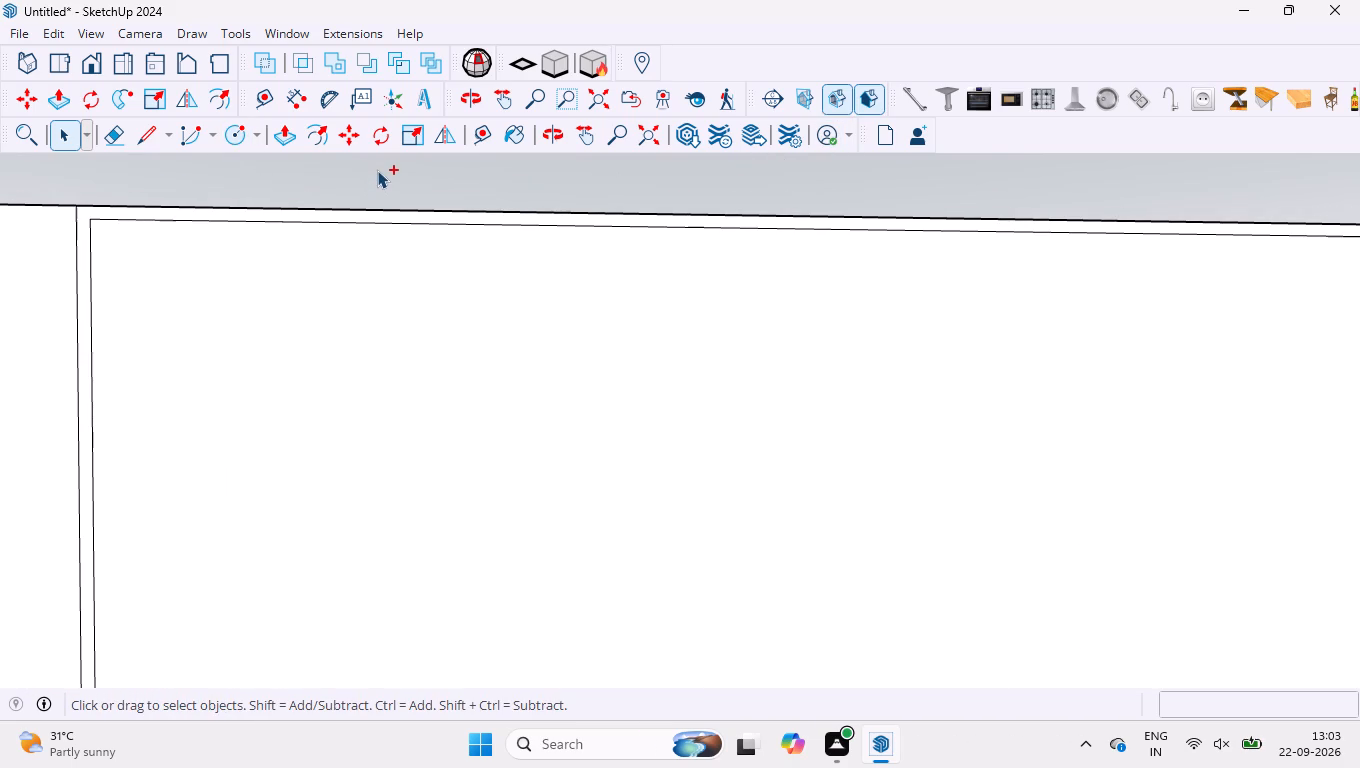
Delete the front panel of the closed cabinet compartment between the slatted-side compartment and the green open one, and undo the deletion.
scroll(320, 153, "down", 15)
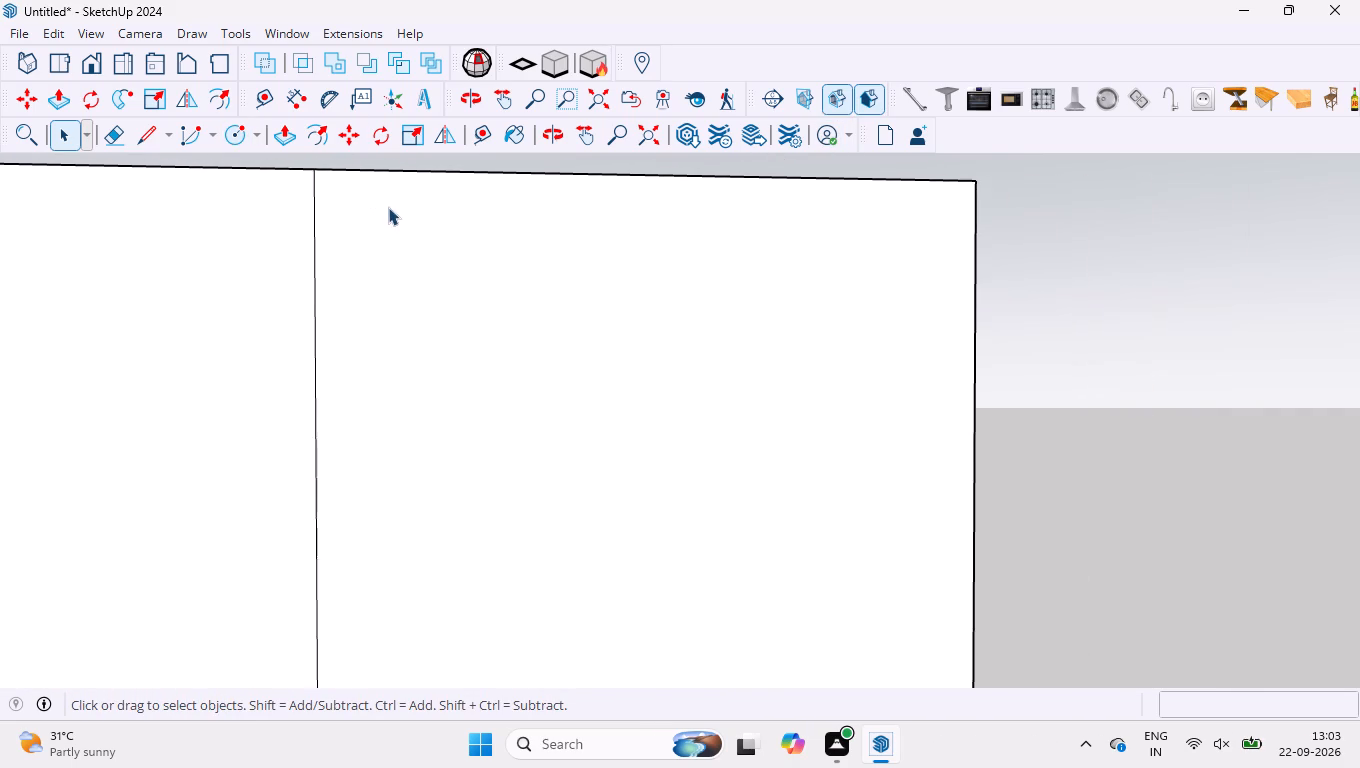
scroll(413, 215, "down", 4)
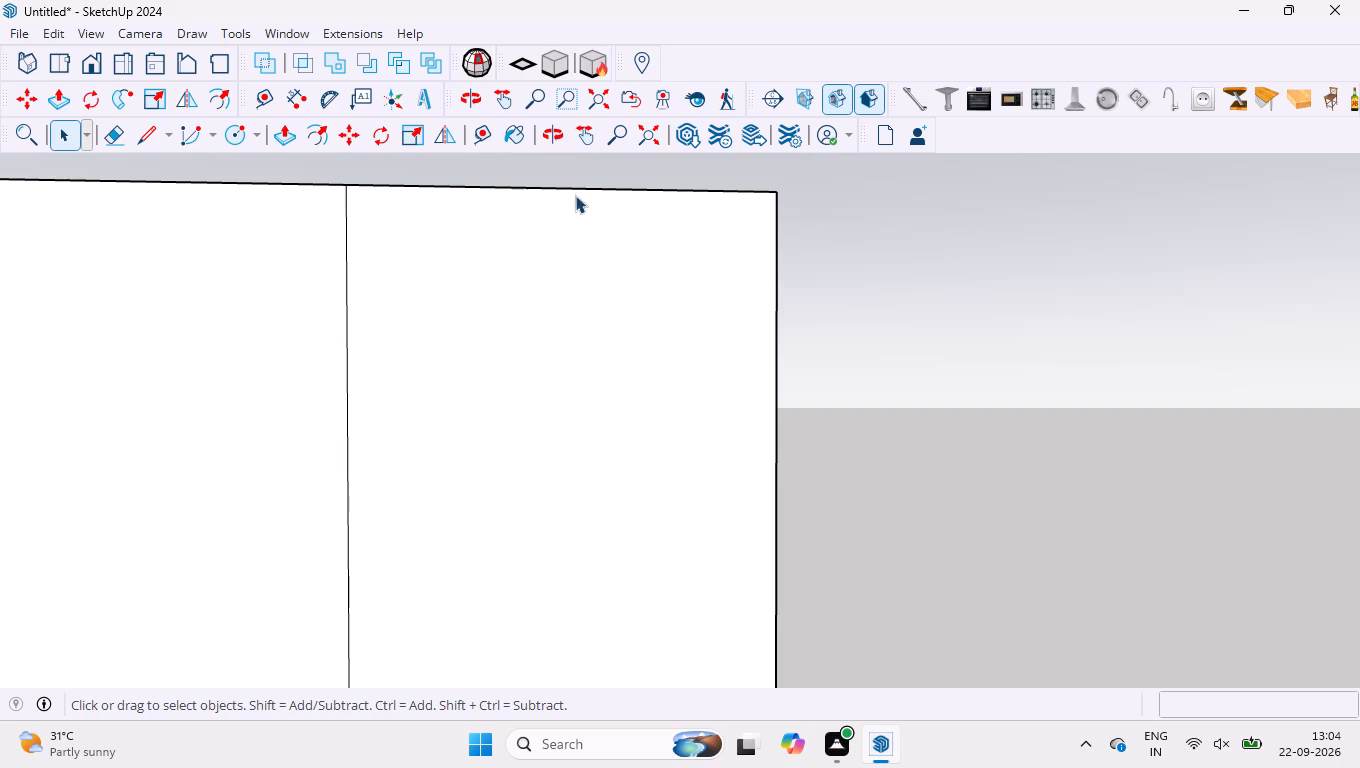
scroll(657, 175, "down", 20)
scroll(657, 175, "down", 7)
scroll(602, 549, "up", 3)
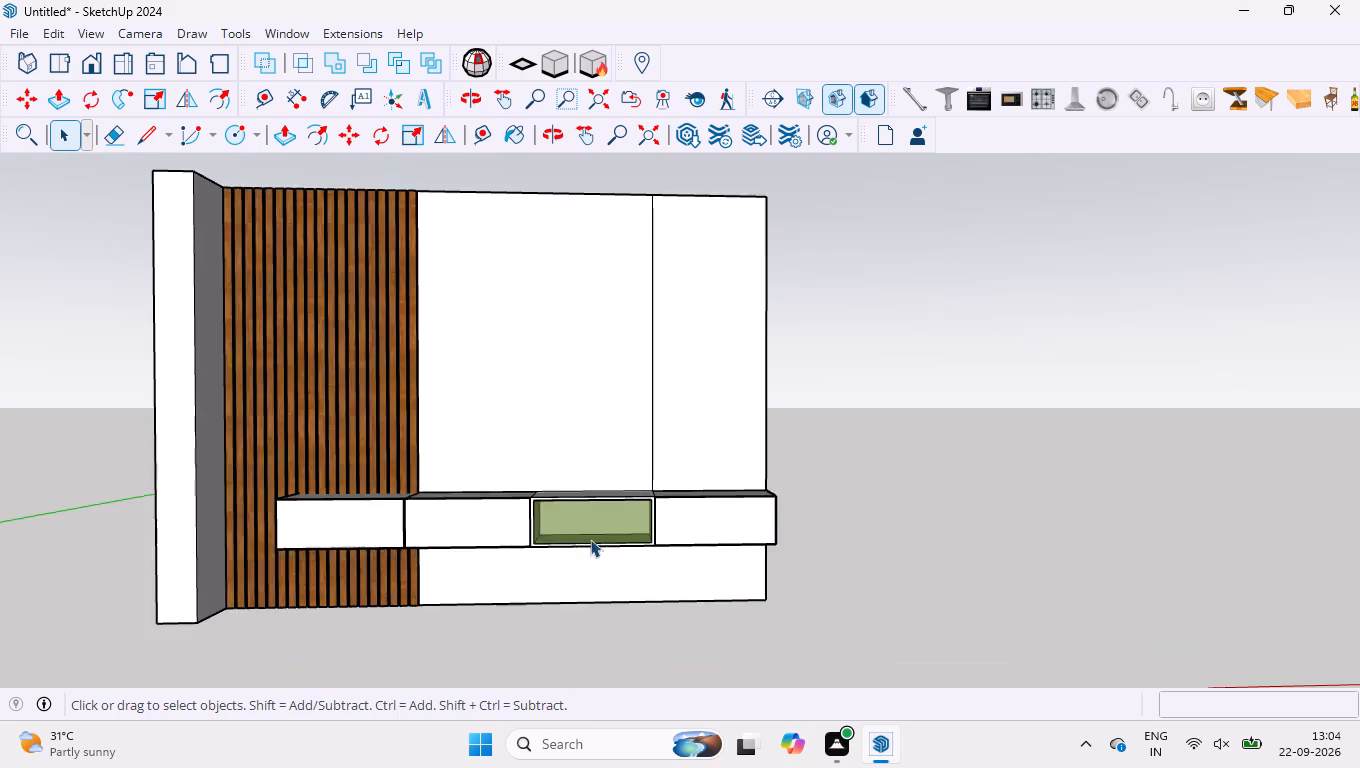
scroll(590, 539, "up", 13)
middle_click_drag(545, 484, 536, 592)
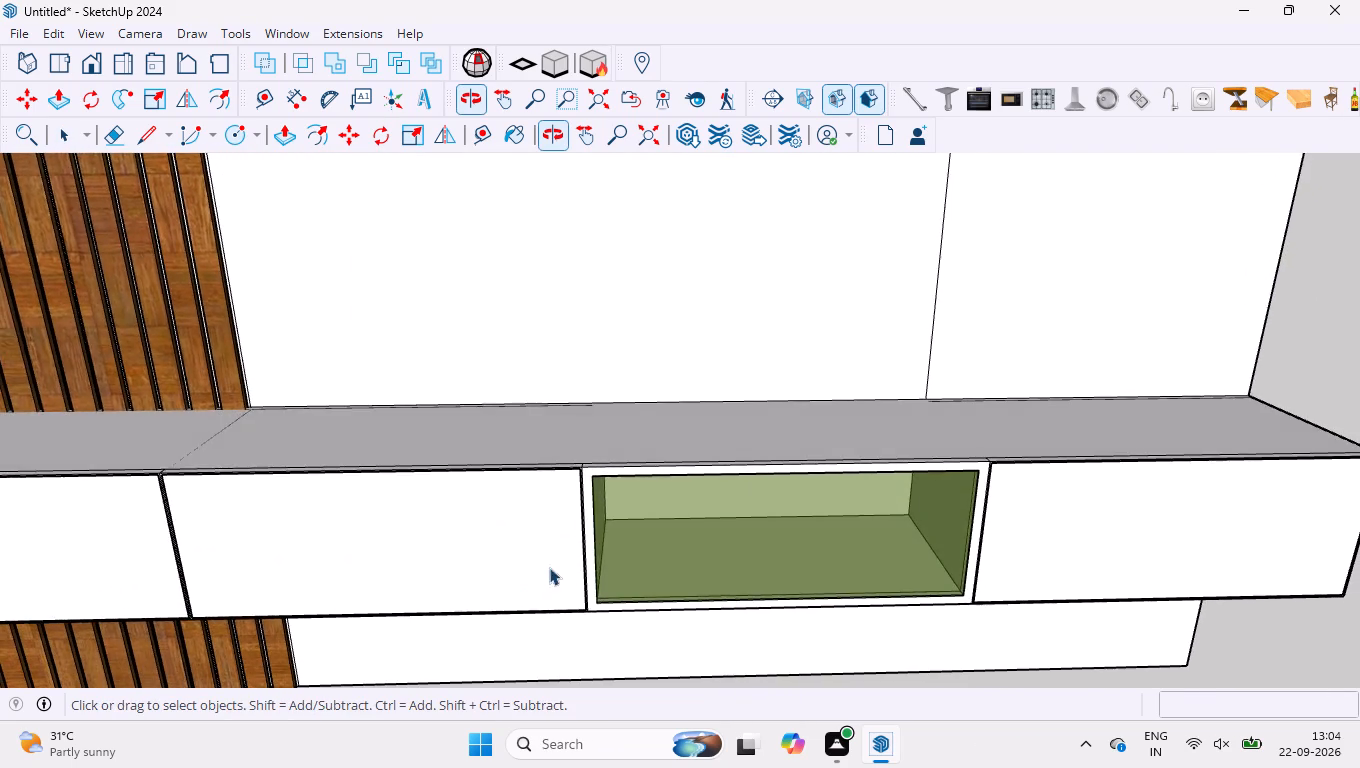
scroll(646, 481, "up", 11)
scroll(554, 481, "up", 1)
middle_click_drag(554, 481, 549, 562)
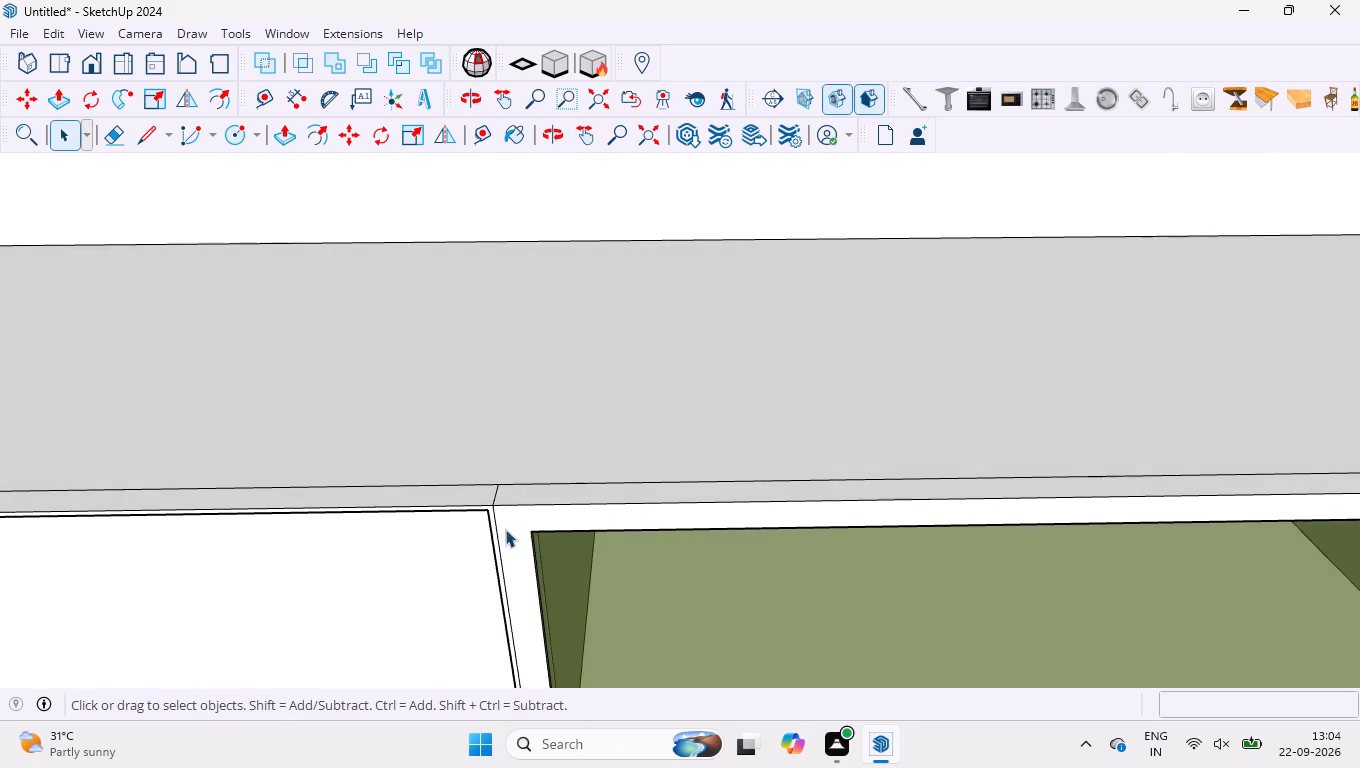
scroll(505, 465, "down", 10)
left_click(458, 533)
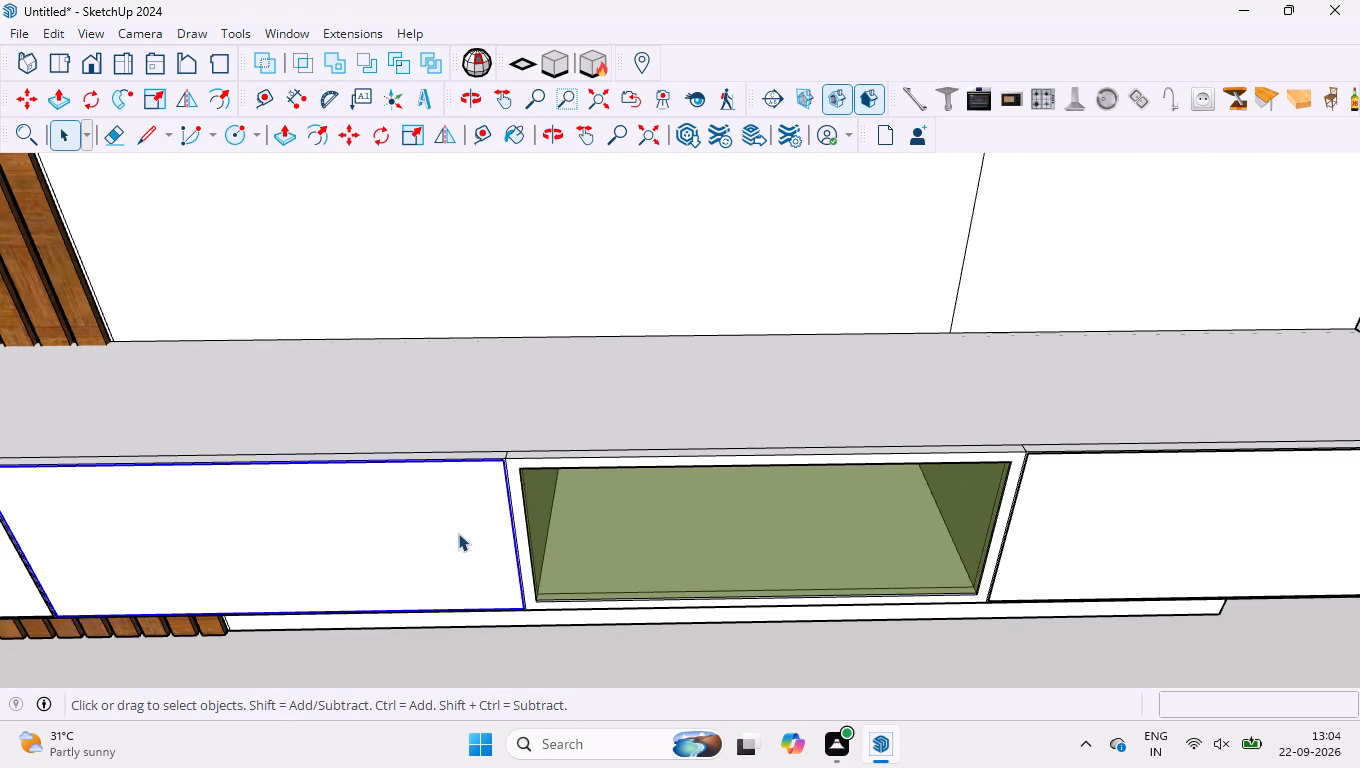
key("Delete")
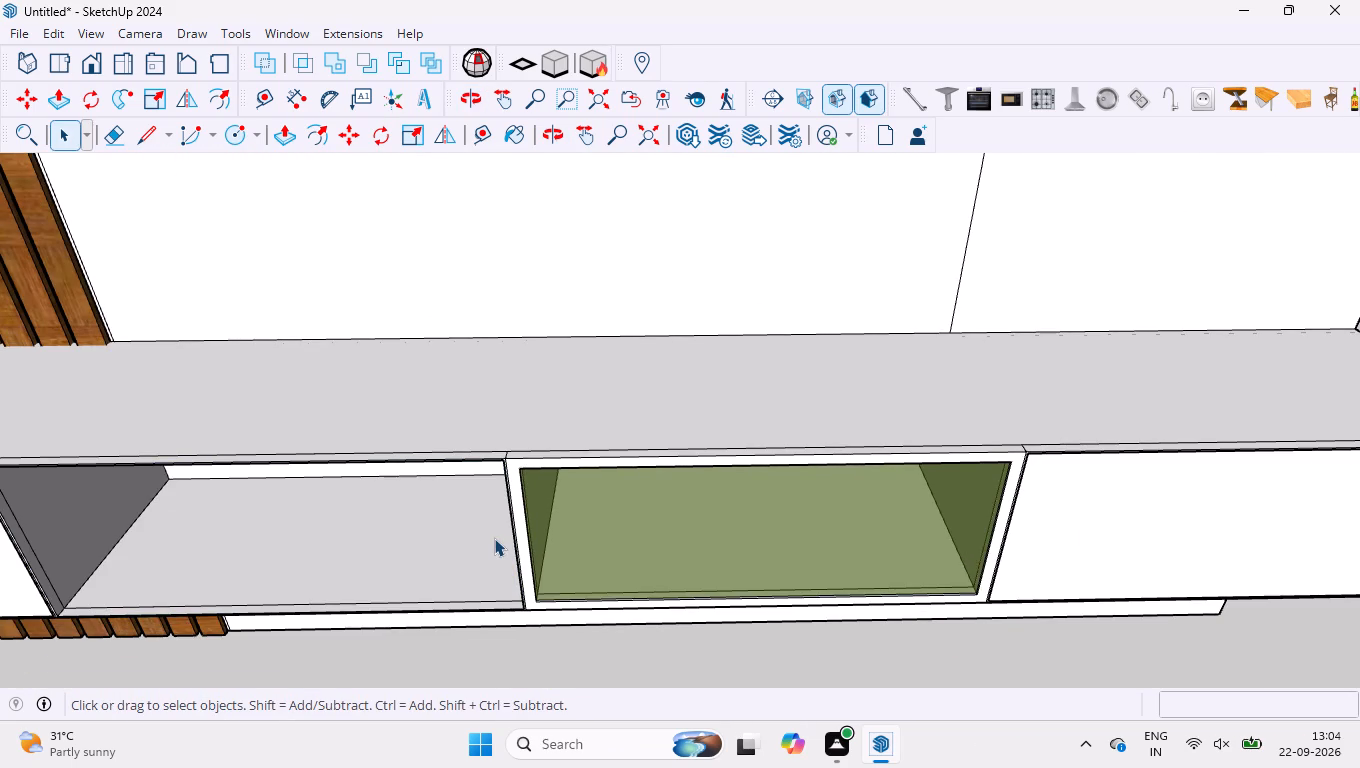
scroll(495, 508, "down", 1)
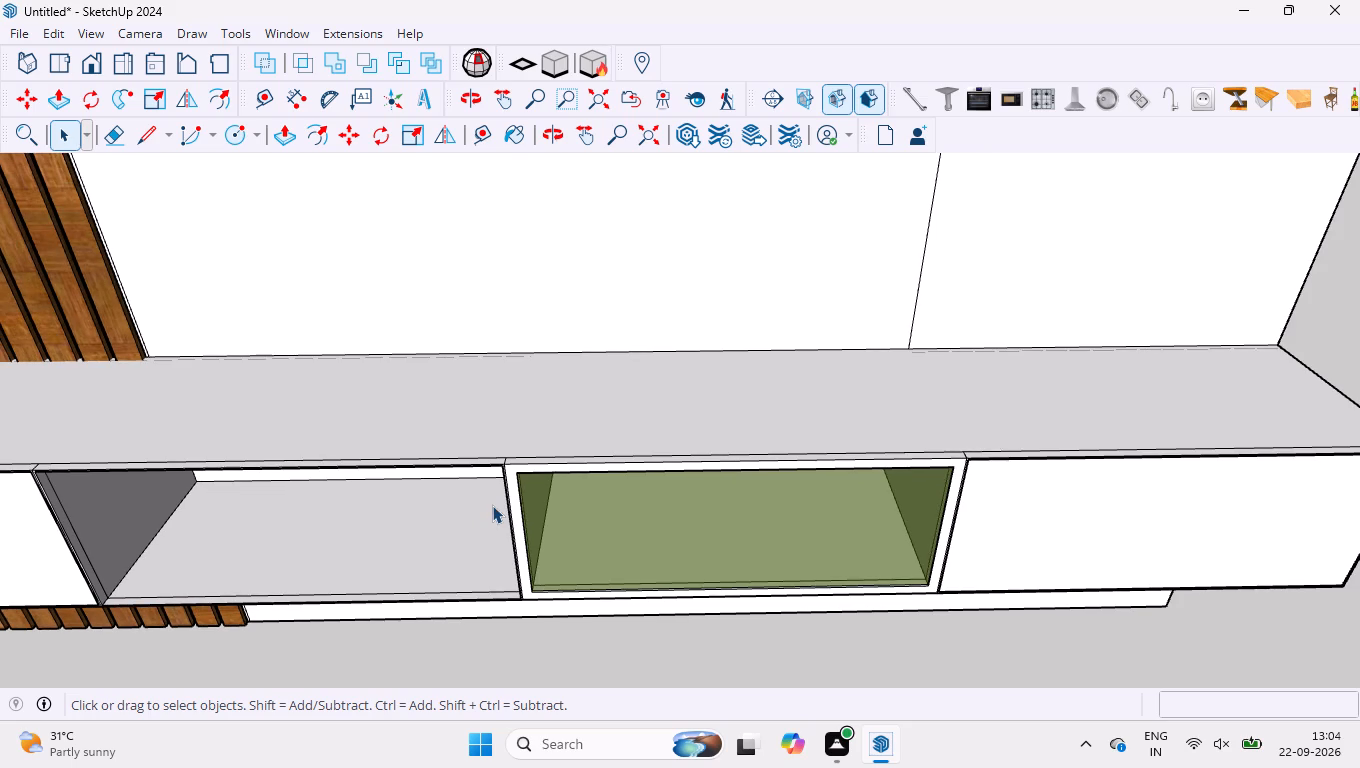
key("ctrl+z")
Place a guide line 50 mm below the front top edge of the end wall section.
scroll(497, 504, "down", 11)
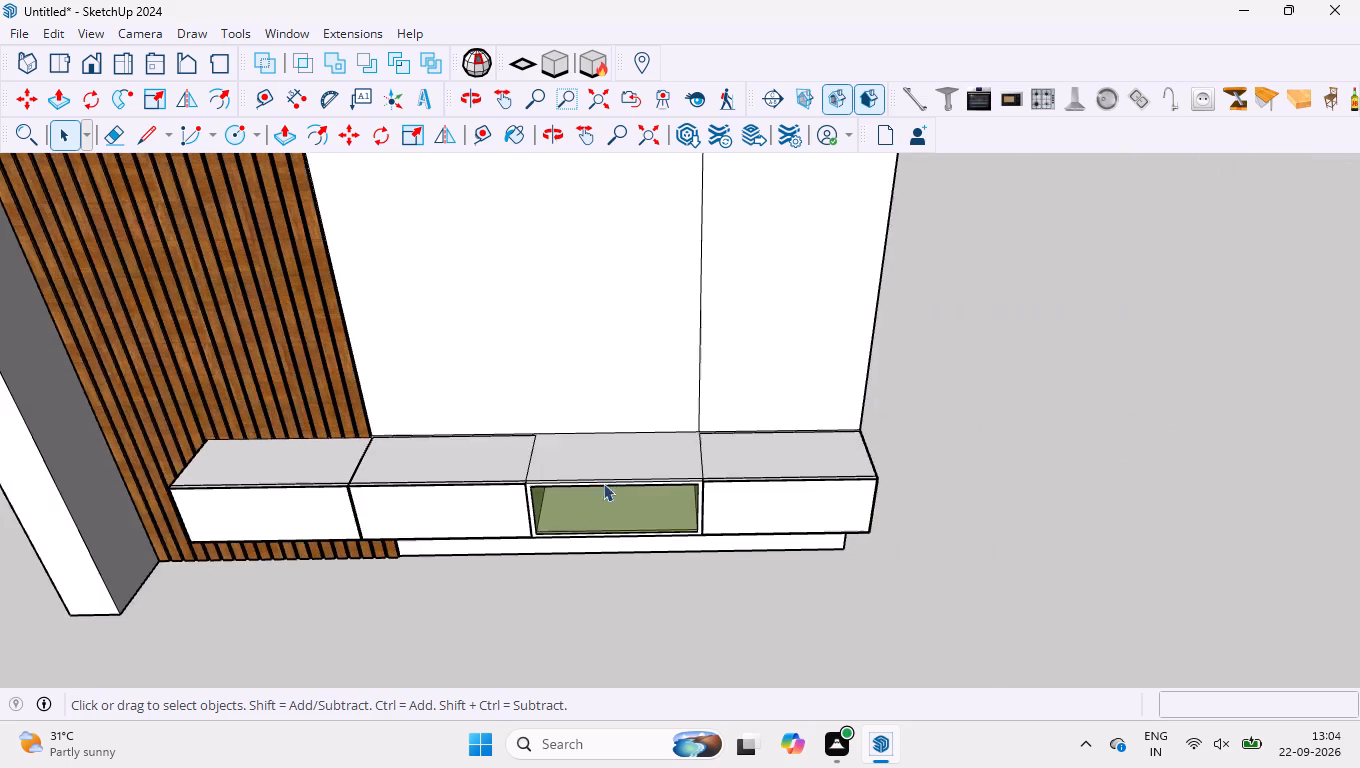
scroll(818, 298, "down", 8)
scroll(812, 166, "up", 4)
middle_click_drag(796, 245, 810, 200)
scroll(810, 213, "up", 13)
key("t")
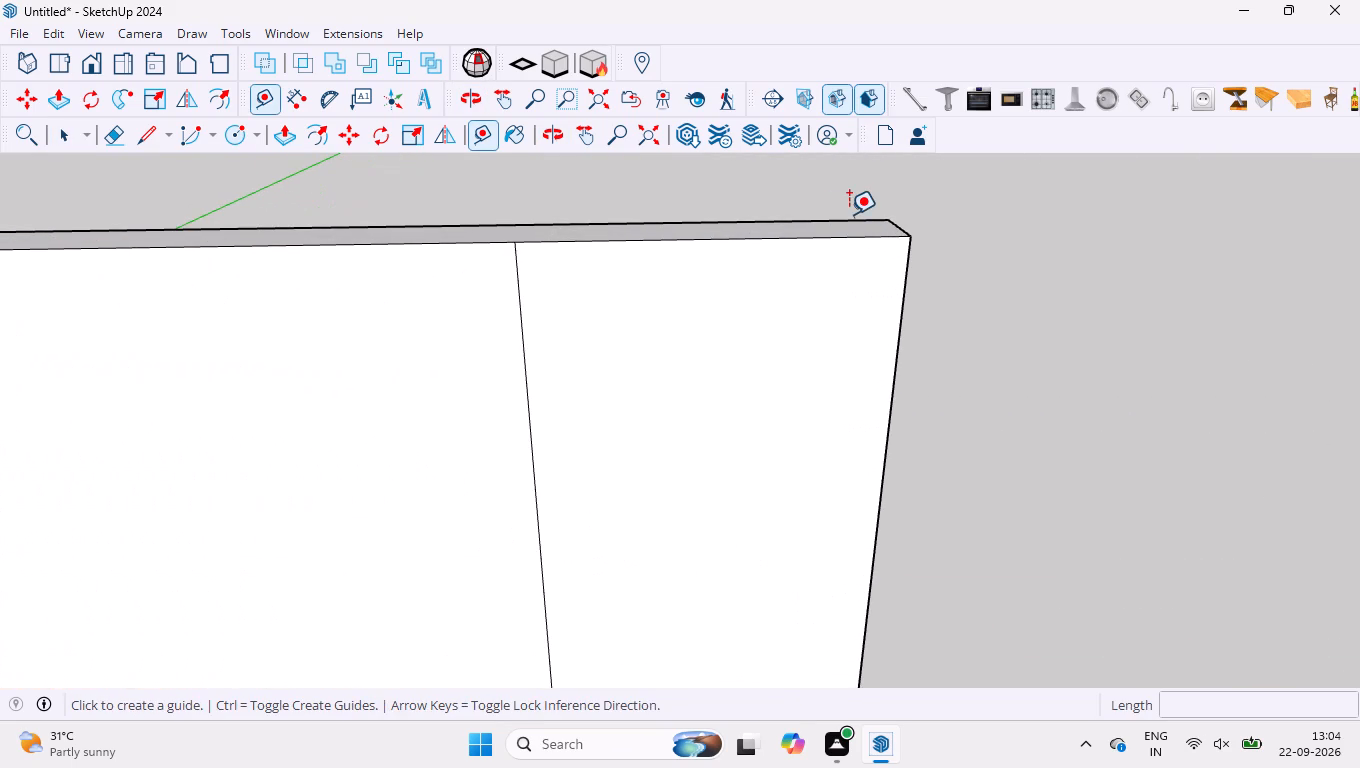
left_click(862, 235)
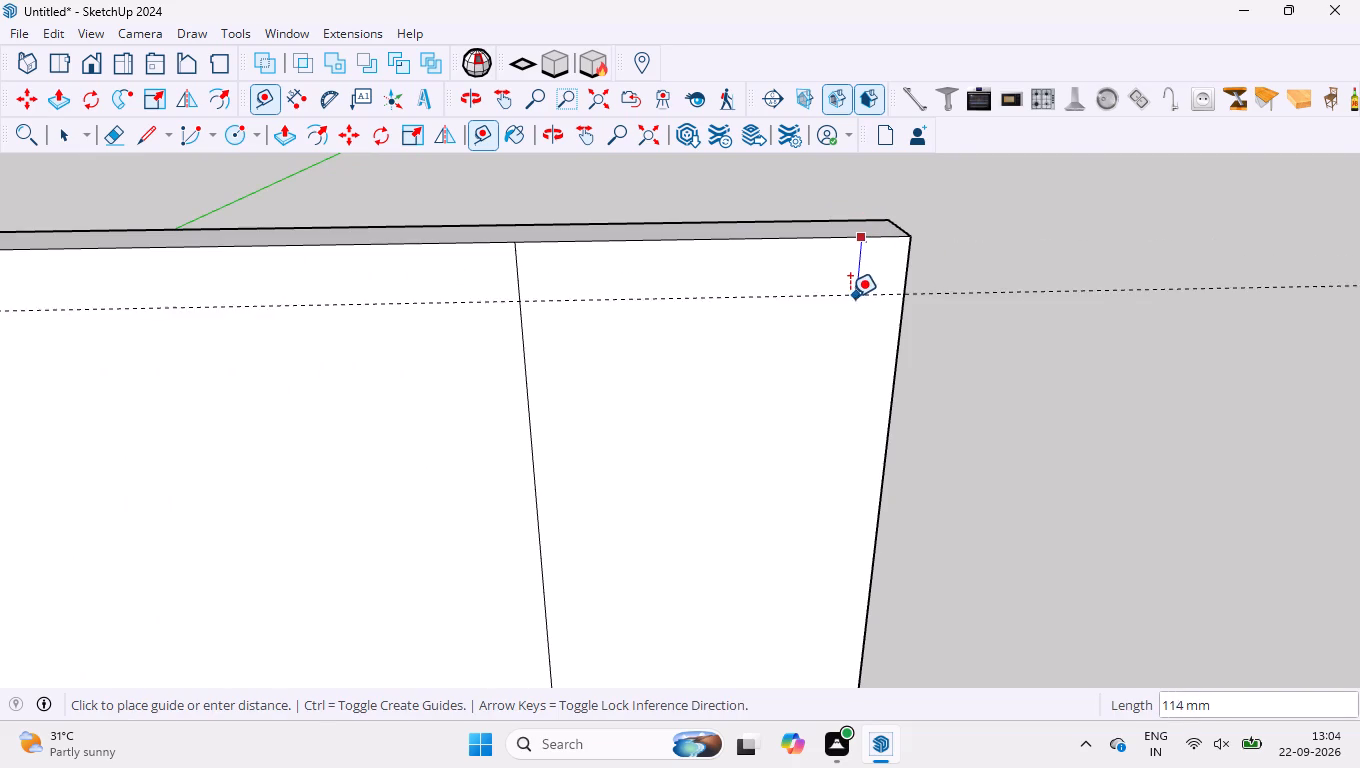
type("50")
key("Return")
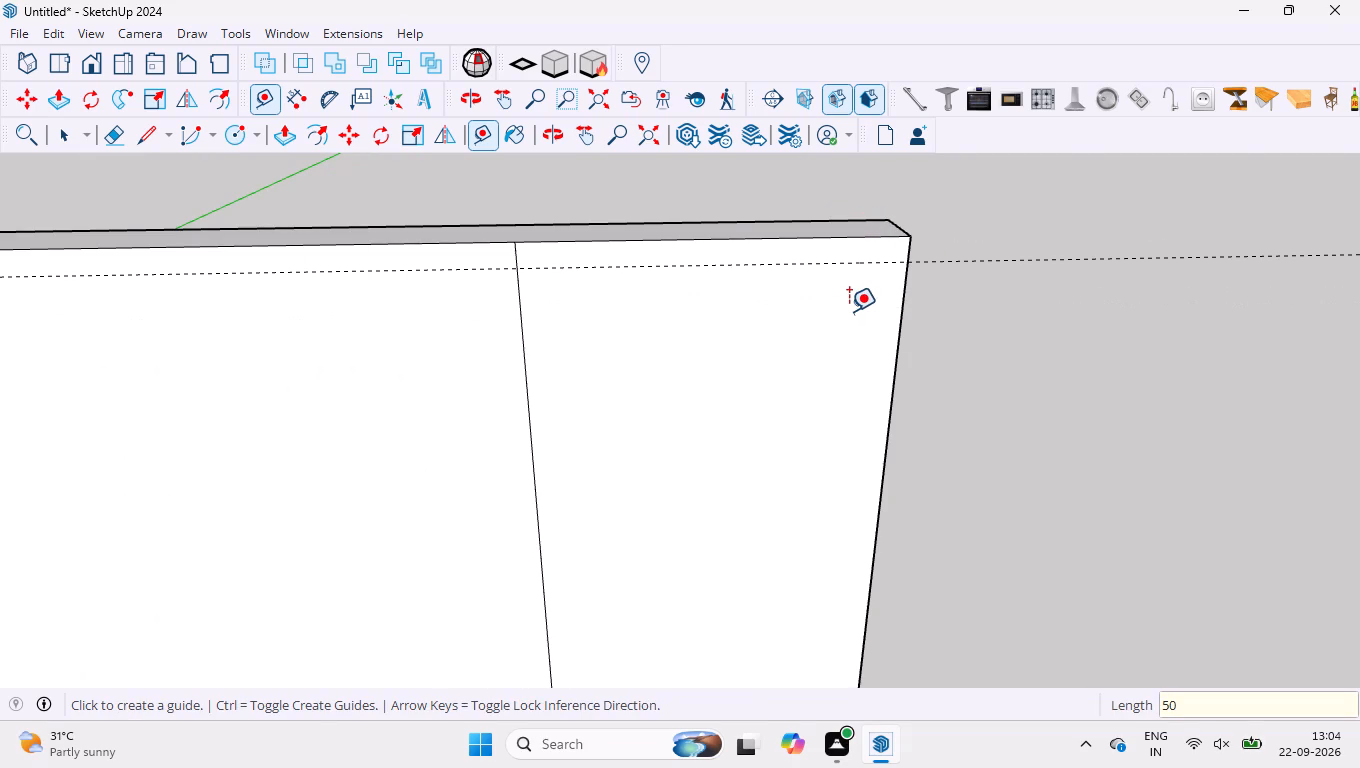
Draw a 750 mm line along the guide, from the end section's outer edge to its vertical dividing line.
key("l")
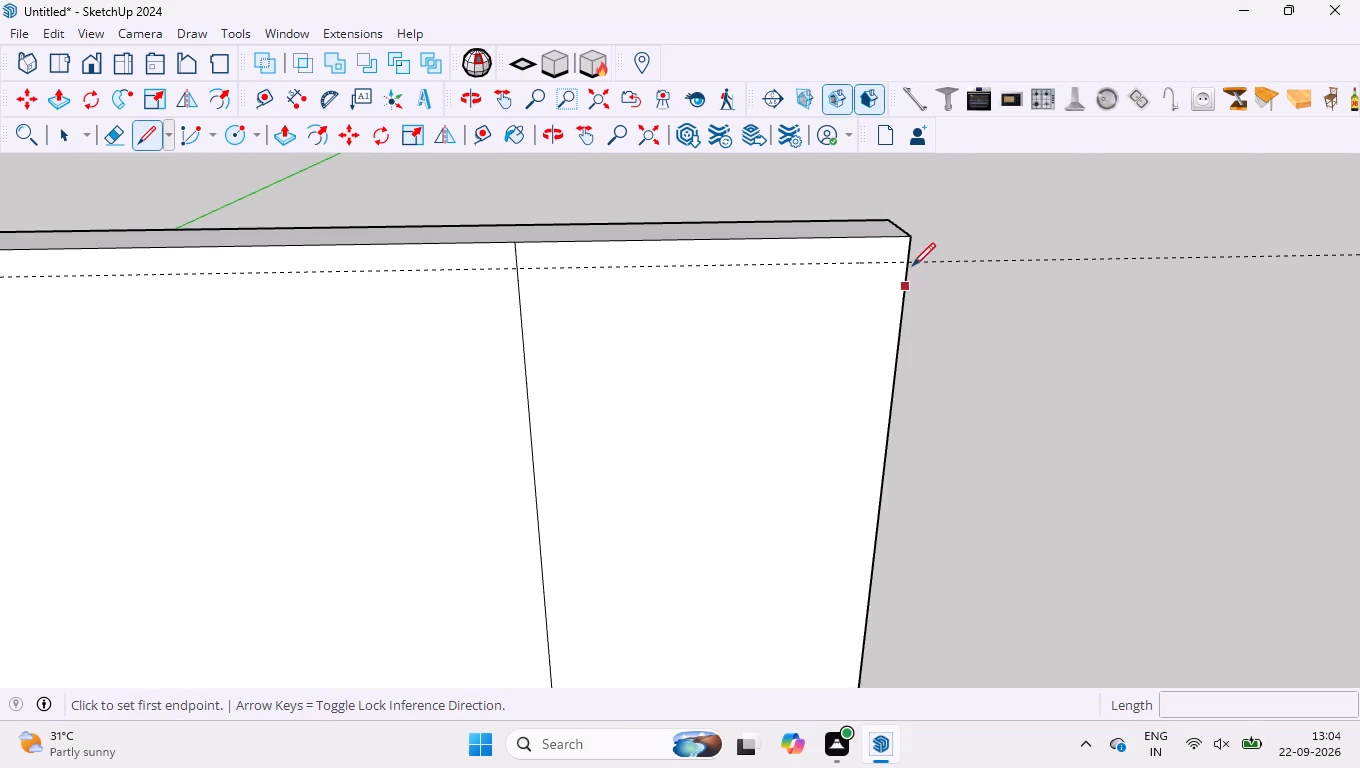
left_click(911, 262)
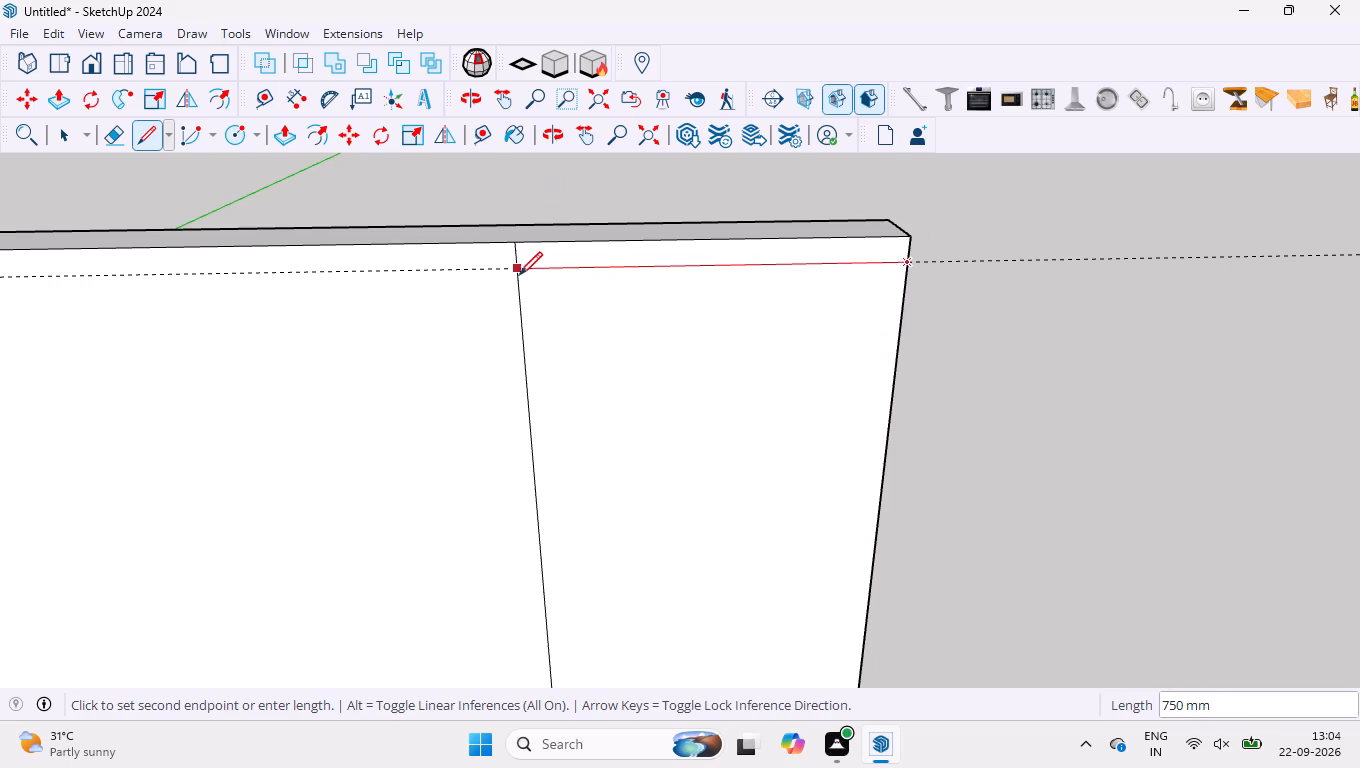
left_click(517, 272)
key("Return")
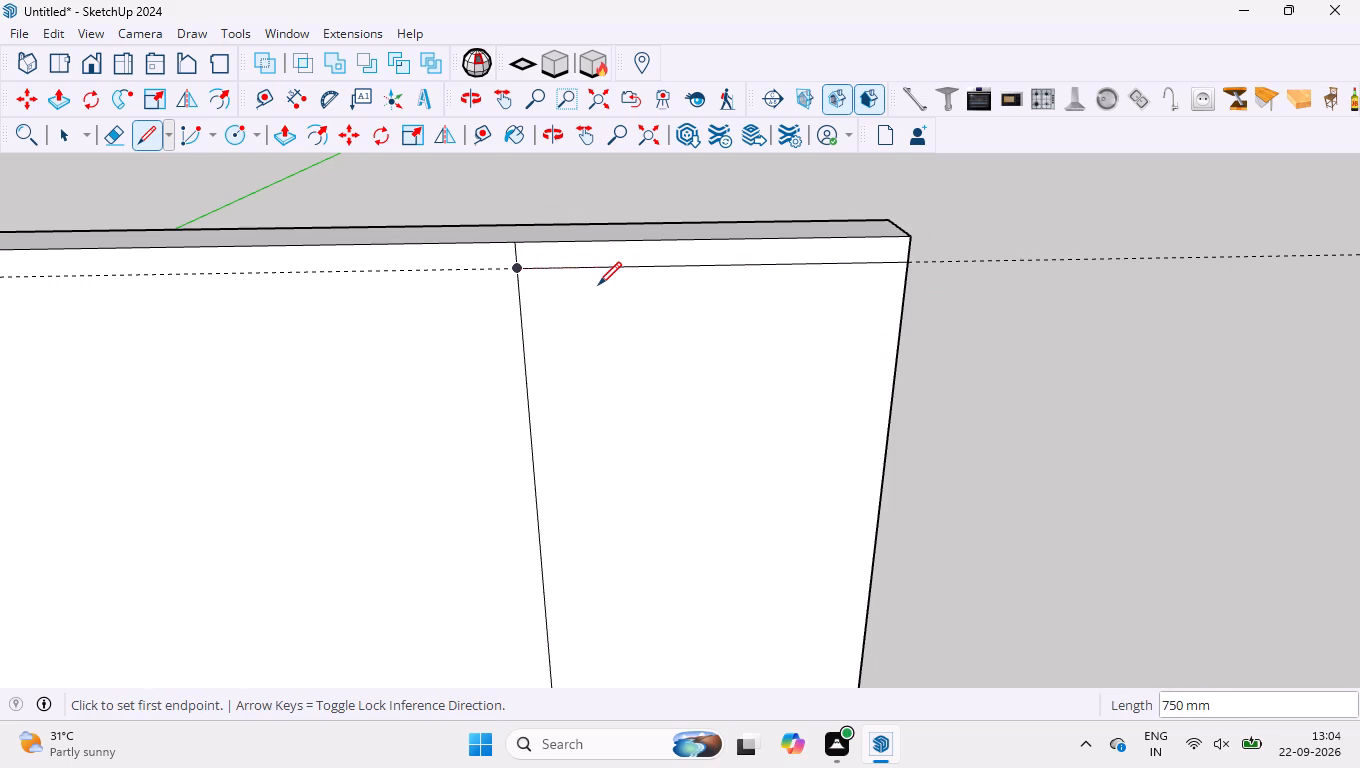
key("space")
Delete the guide line near the top of the end wall section.
left_click_drag(1237, 221, 1237, 222)
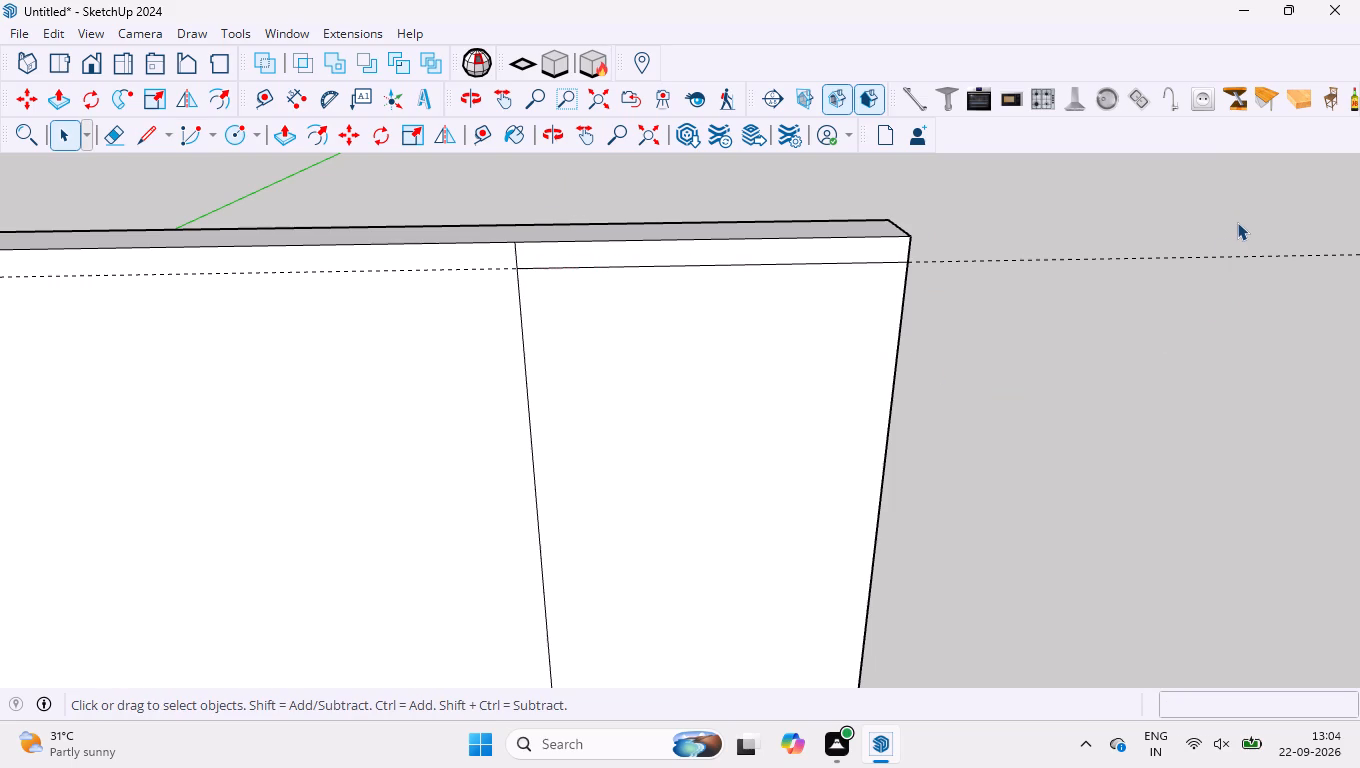
left_click_drag(1237, 222, 1121, 345)
key("Delete")
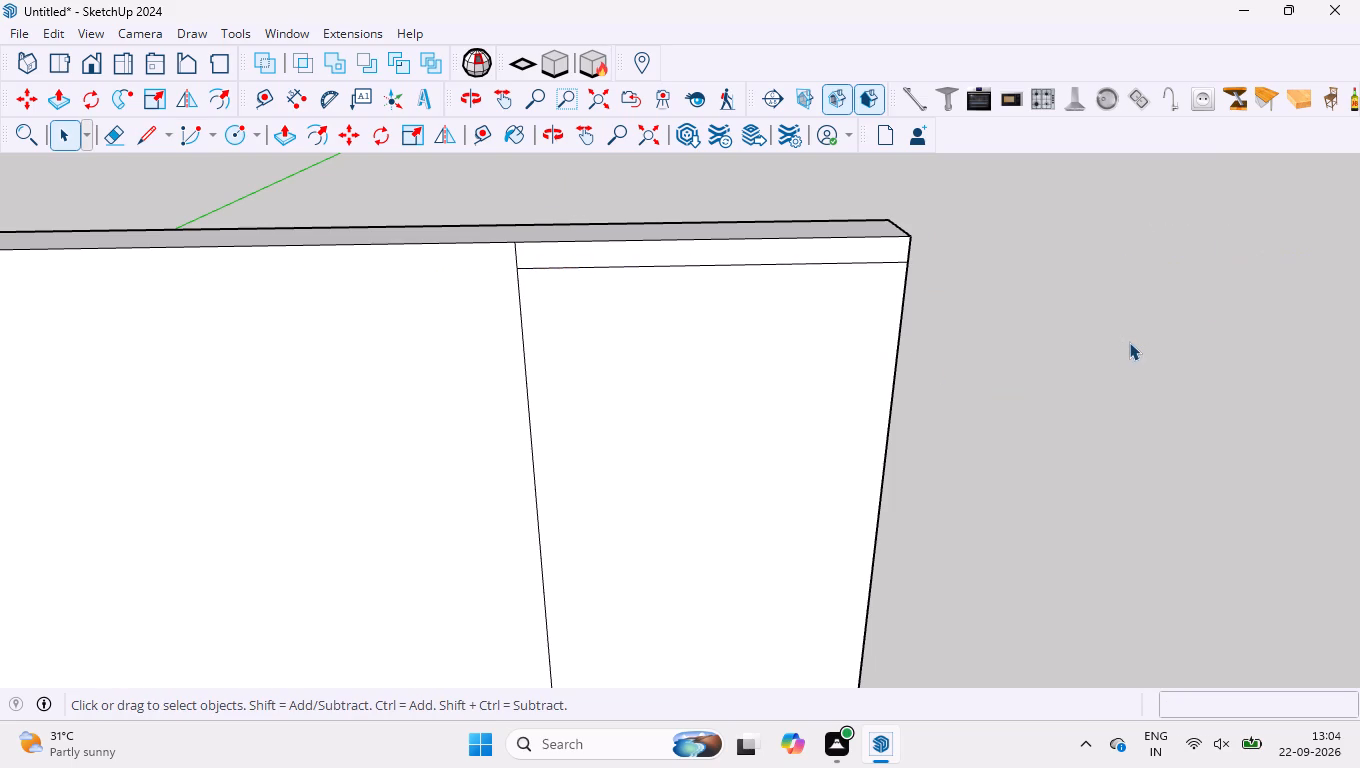
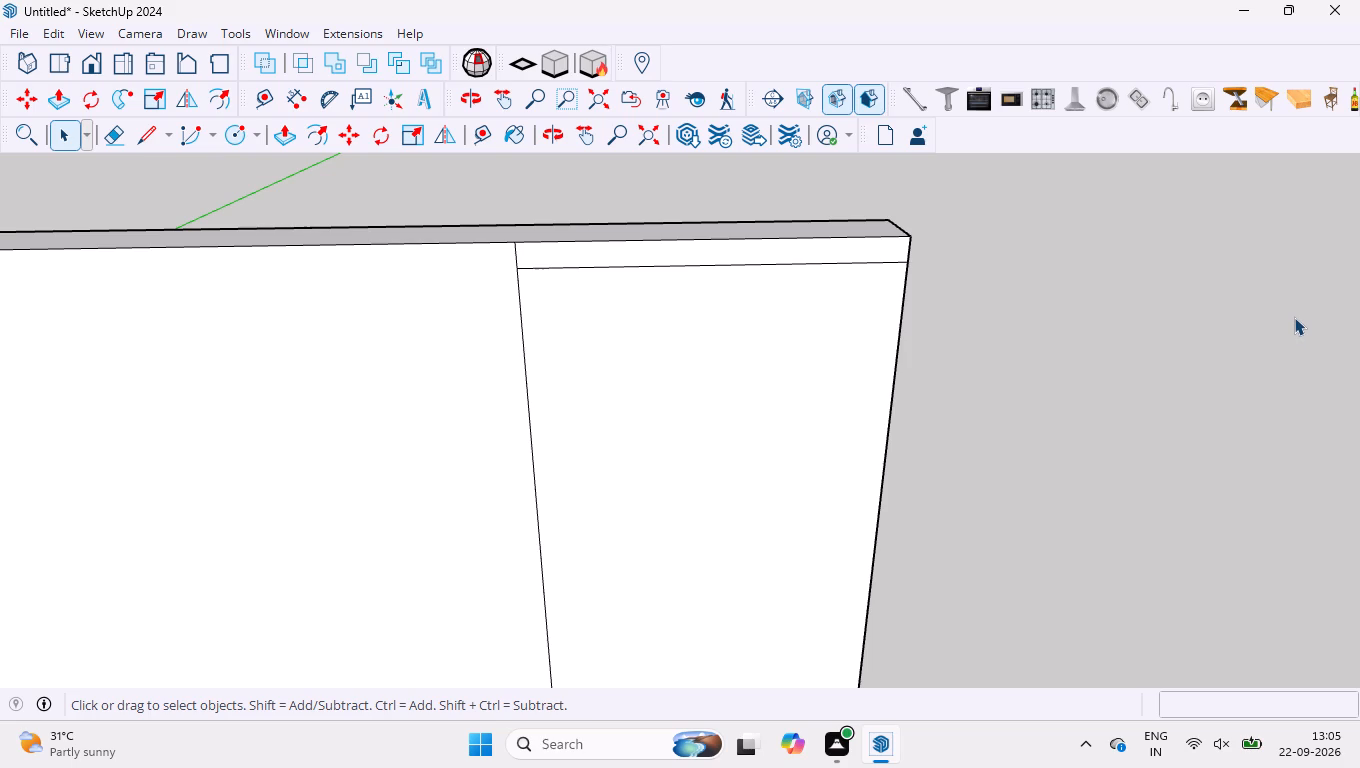
Delete the front panel of the closed cabinet compartment between the slatted-side compartment and the green open one.
scroll(862, 411, "down", 6)
scroll(618, 365, "down", 15)
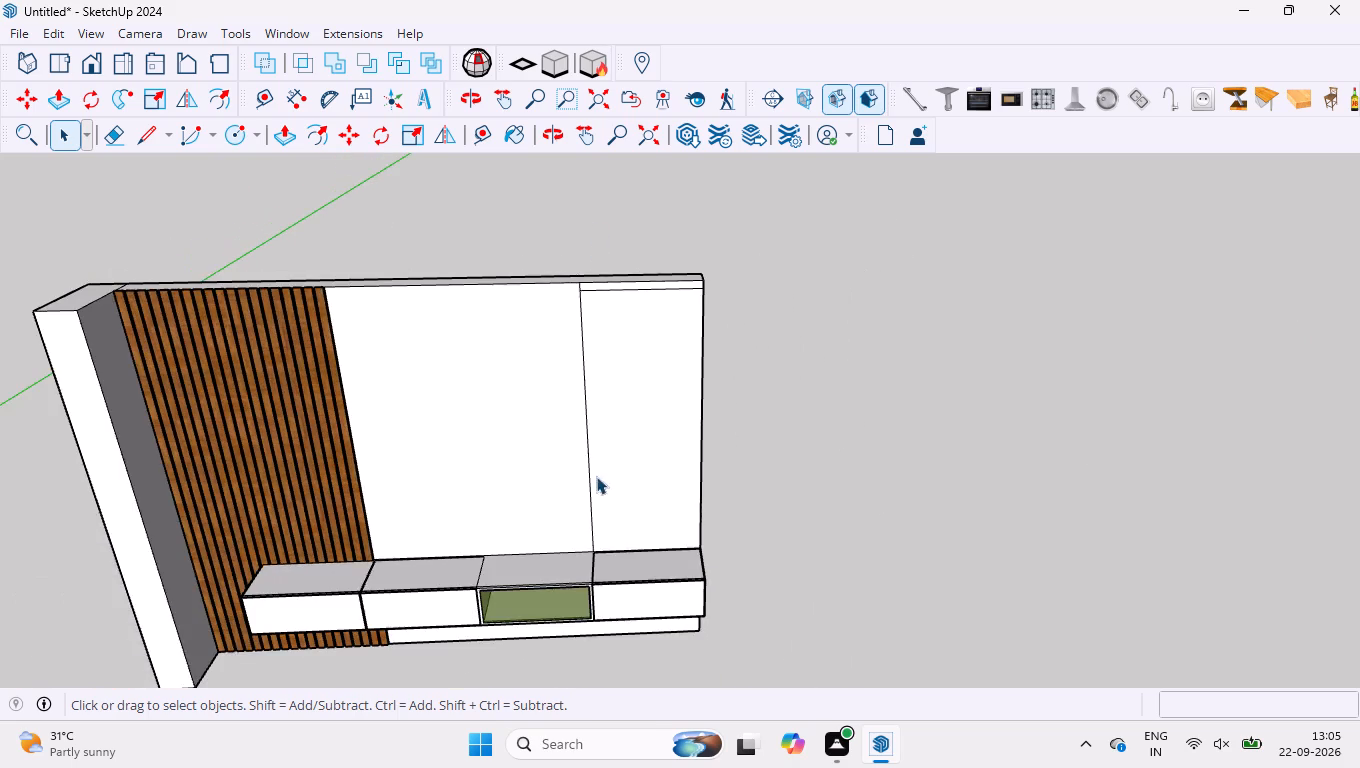
middle_click_drag(493, 609, 502, 509)
scroll(422, 586, "up", 18)
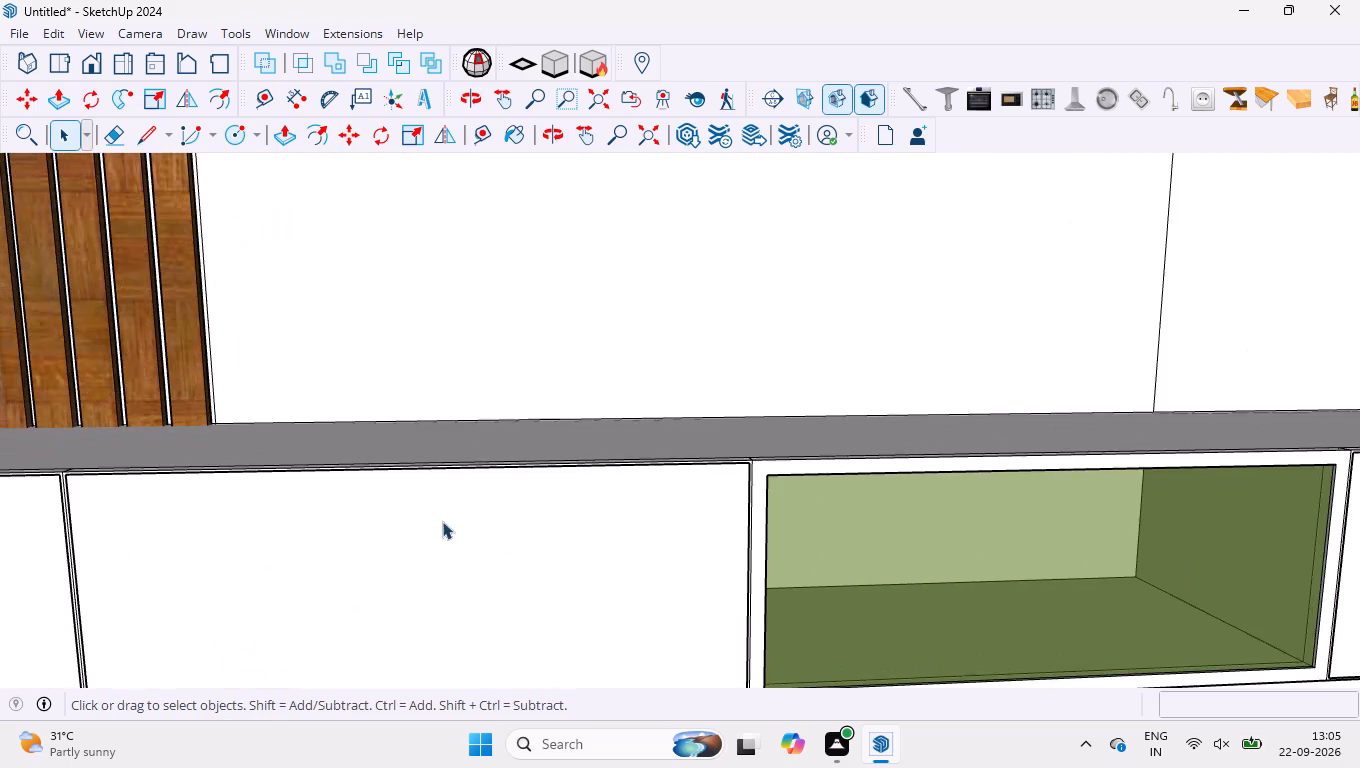
middle_click_drag(442, 521, 374, 598)
scroll(756, 520, "up", 13)
middle_click_drag(712, 449, 697, 487)
left_click(594, 531)
key("Delete")
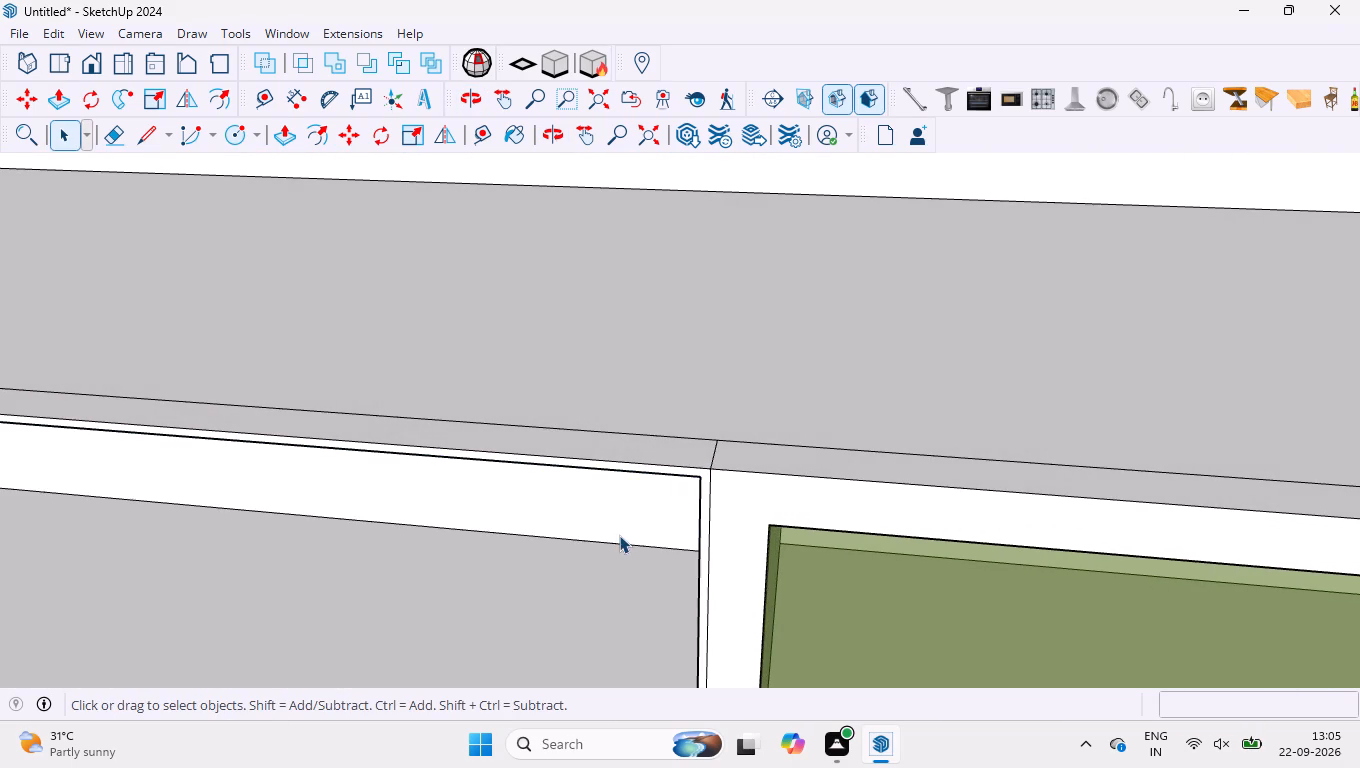
Examine the opened compartment's upper front corner and inner edges where it meets the green open compartment.
scroll(596, 500, "down", 4)
middle_click_drag(684, 457, 681, 523)
scroll(631, 581, "up", 10)
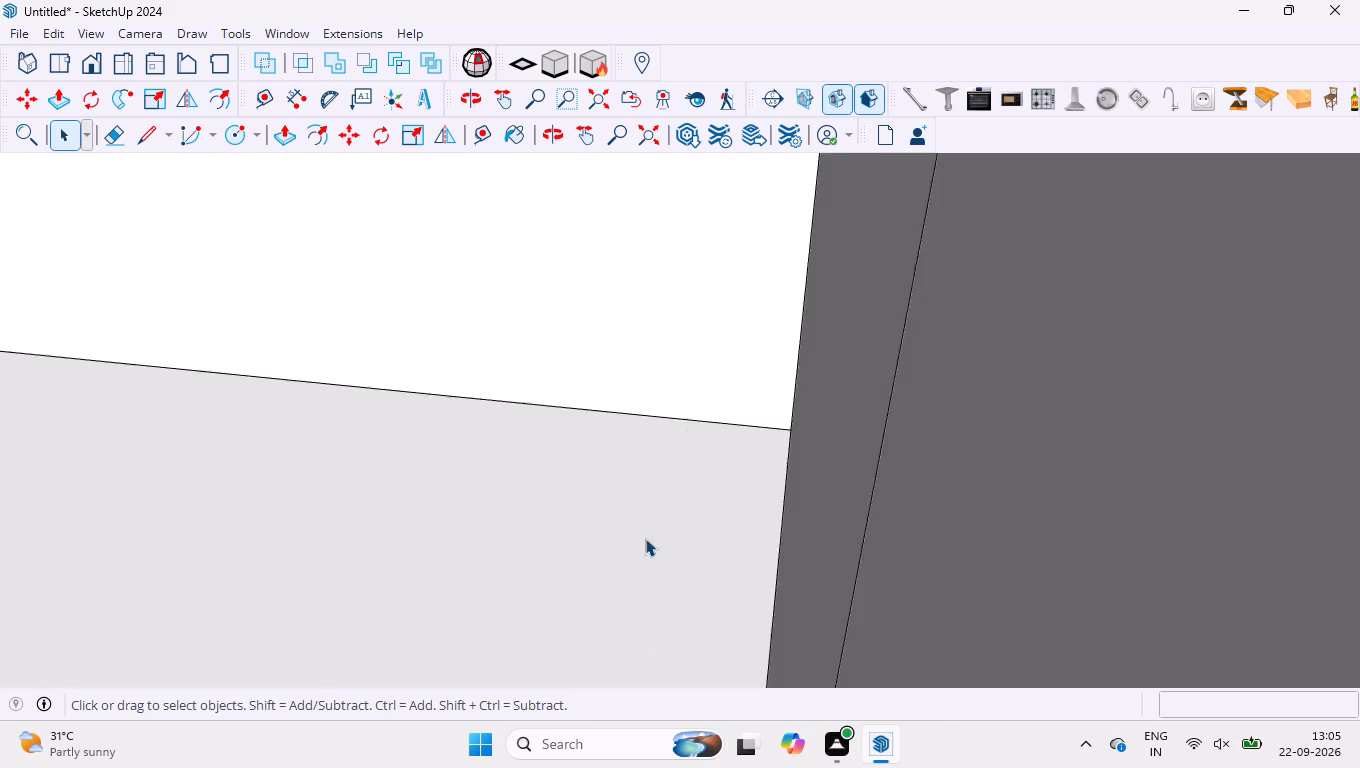
scroll(645, 538, "up", 4)
scroll(662, 534, "down", 10)
scroll(674, 521, "up", 5)
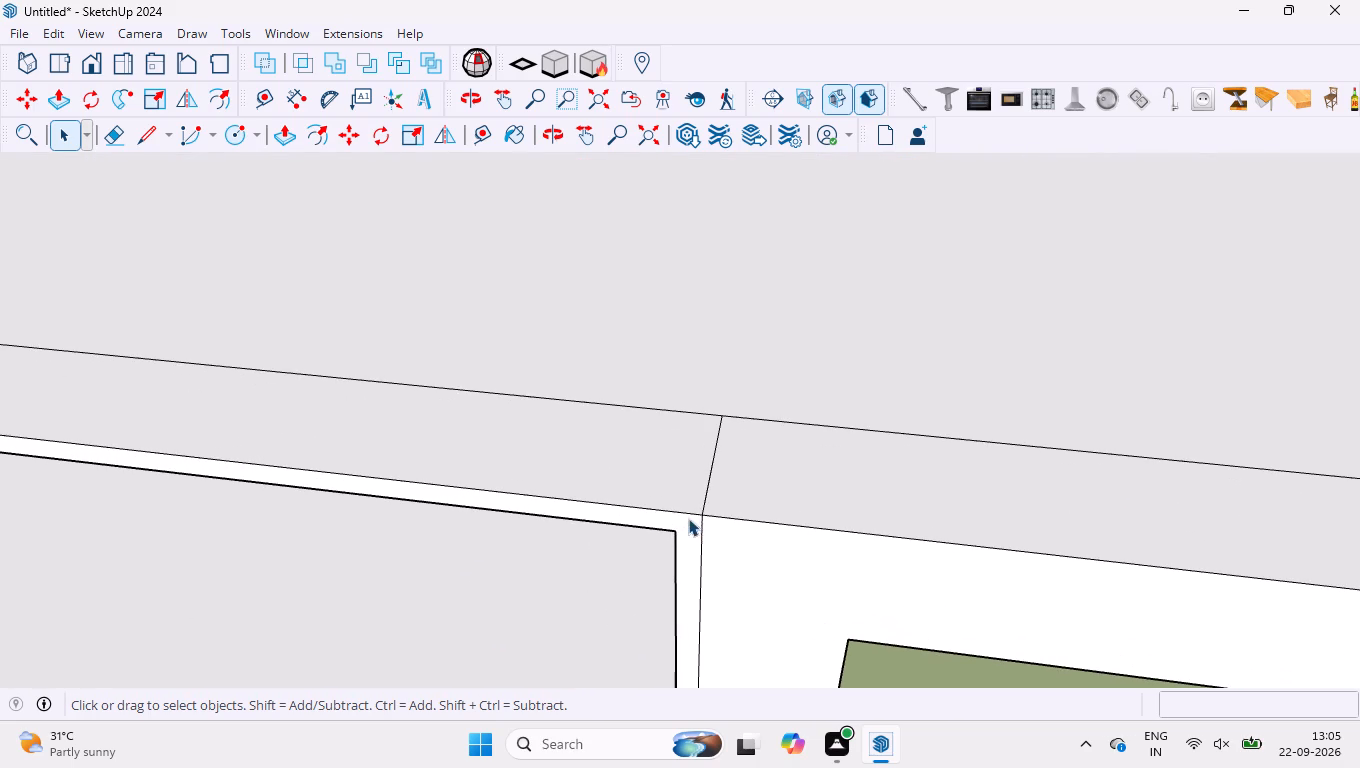
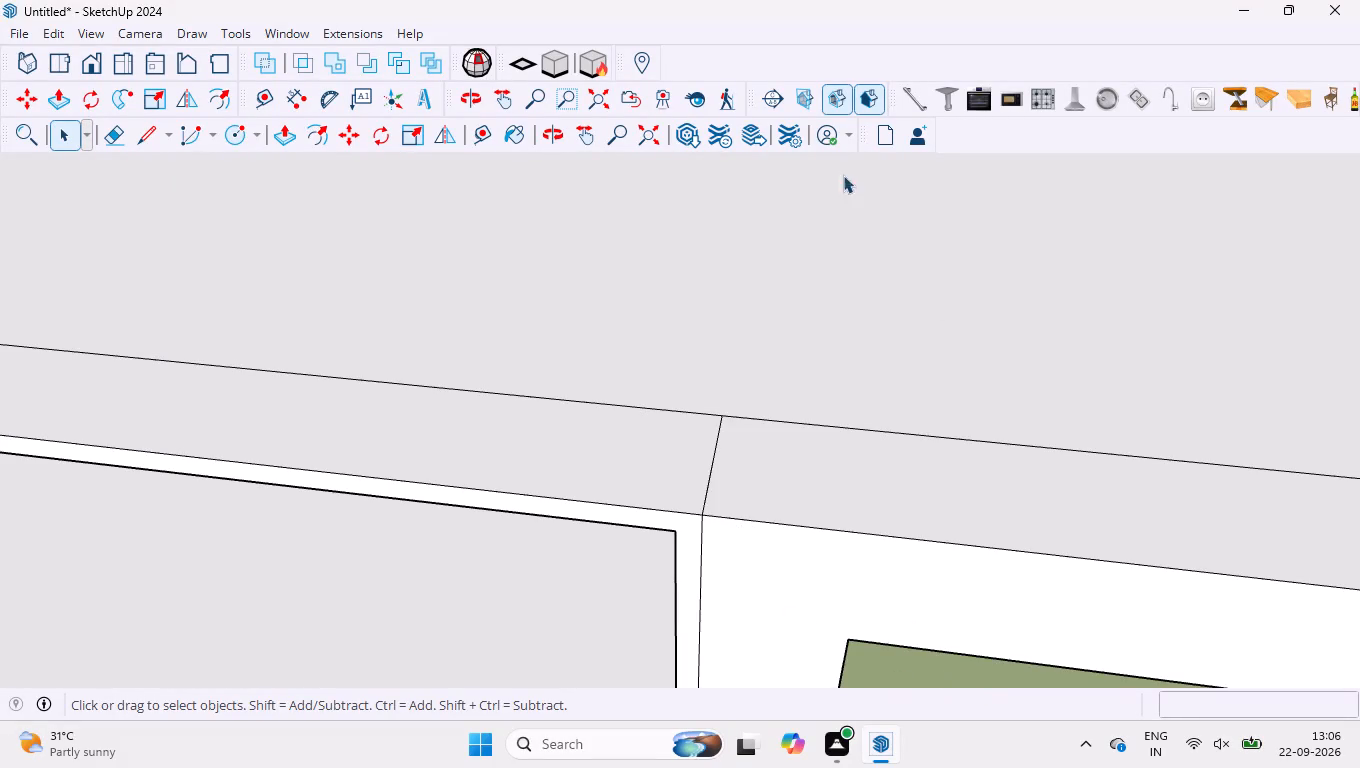
Undo the deletion of the closed cabinet compartment's front panel beside the green open compartment.
scroll(835, 186, "down", 18)
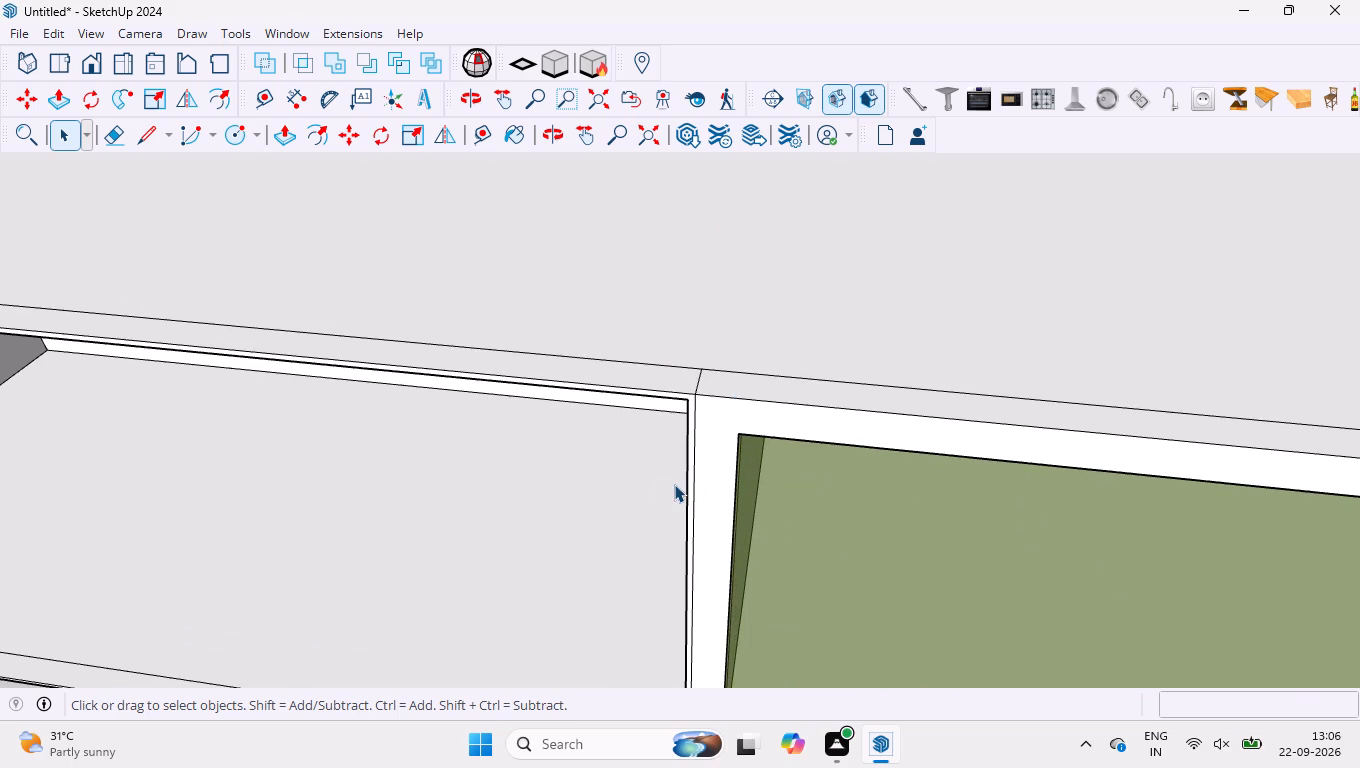
key("ctrl+z")
scroll(709, 640, "down", 13)
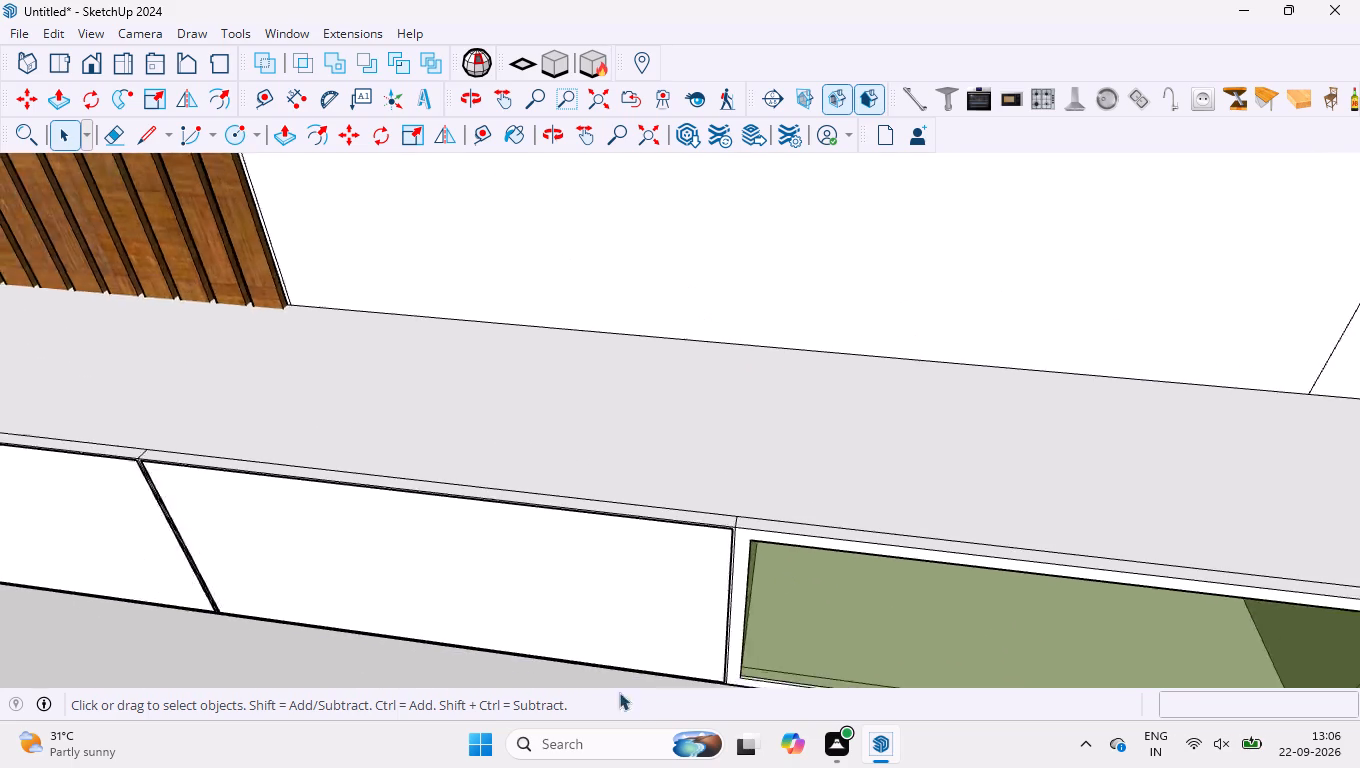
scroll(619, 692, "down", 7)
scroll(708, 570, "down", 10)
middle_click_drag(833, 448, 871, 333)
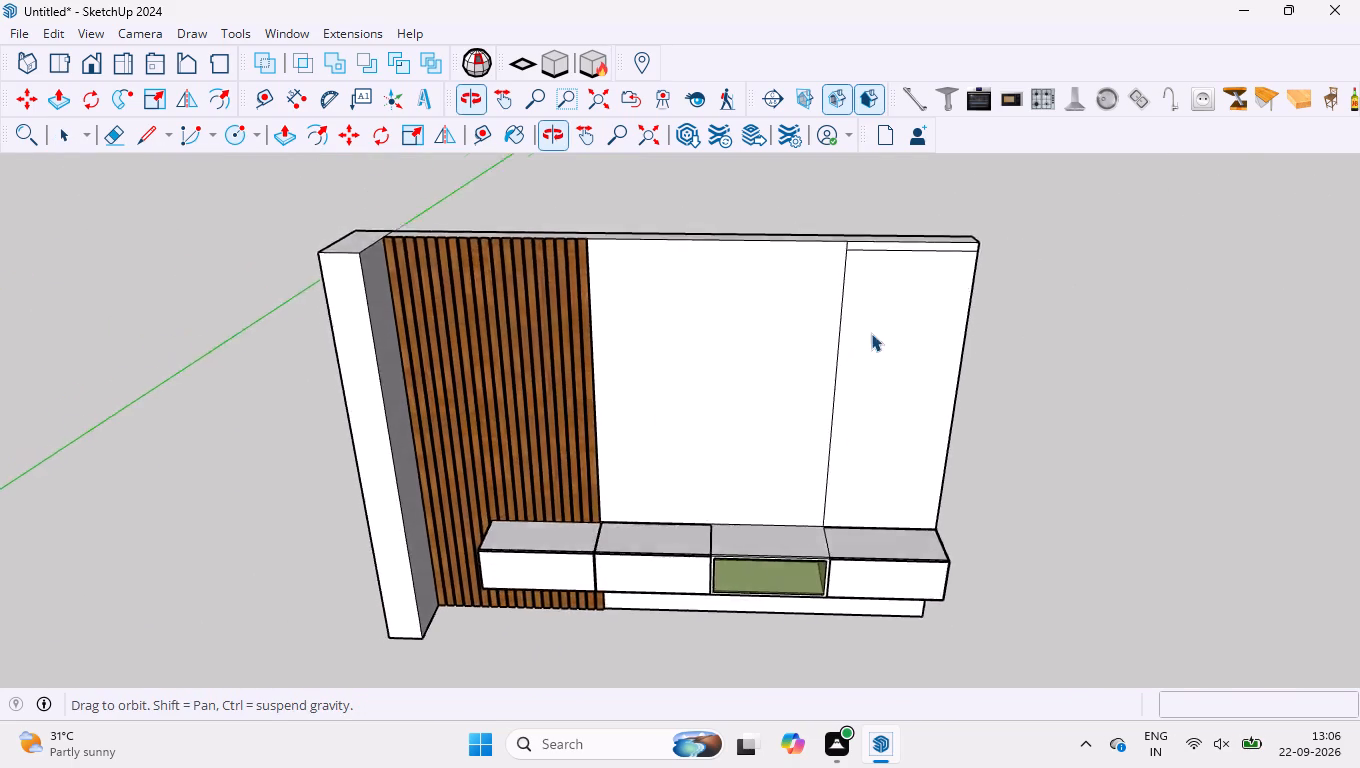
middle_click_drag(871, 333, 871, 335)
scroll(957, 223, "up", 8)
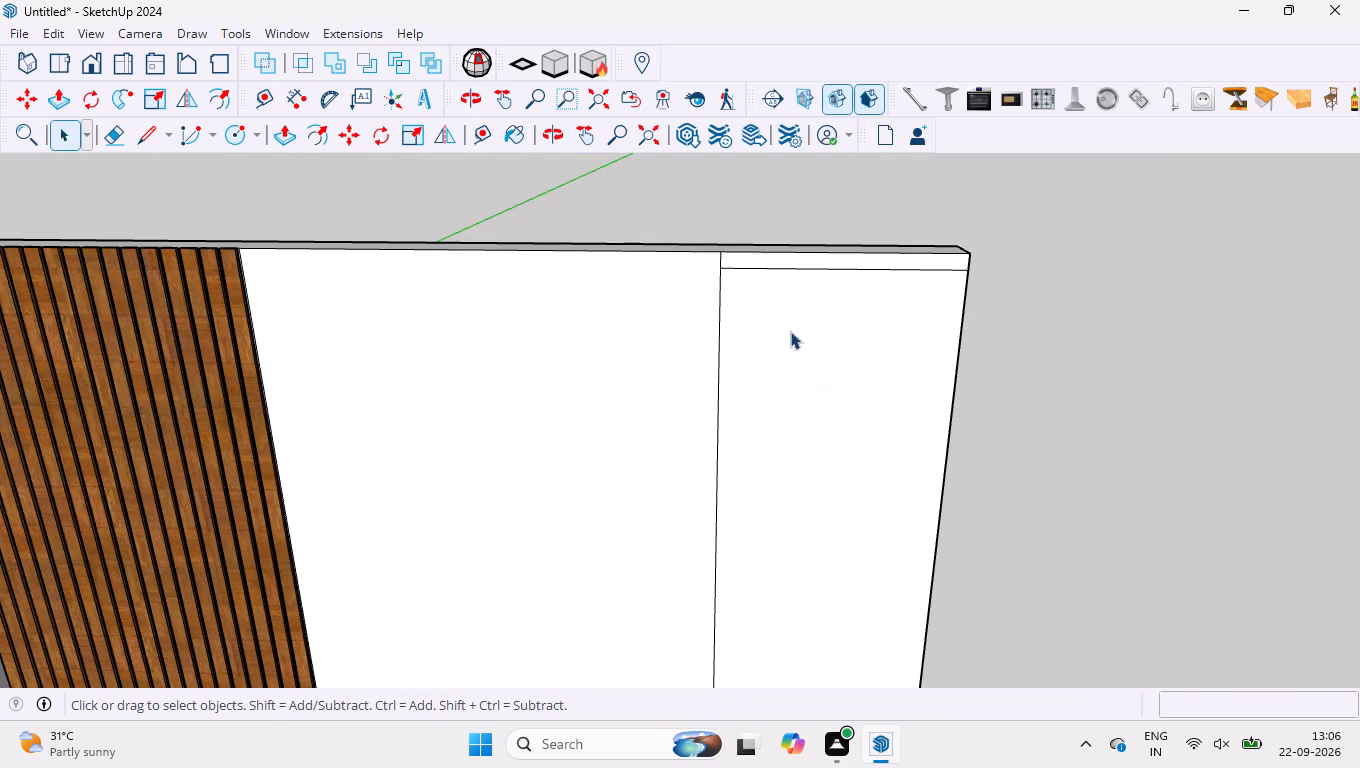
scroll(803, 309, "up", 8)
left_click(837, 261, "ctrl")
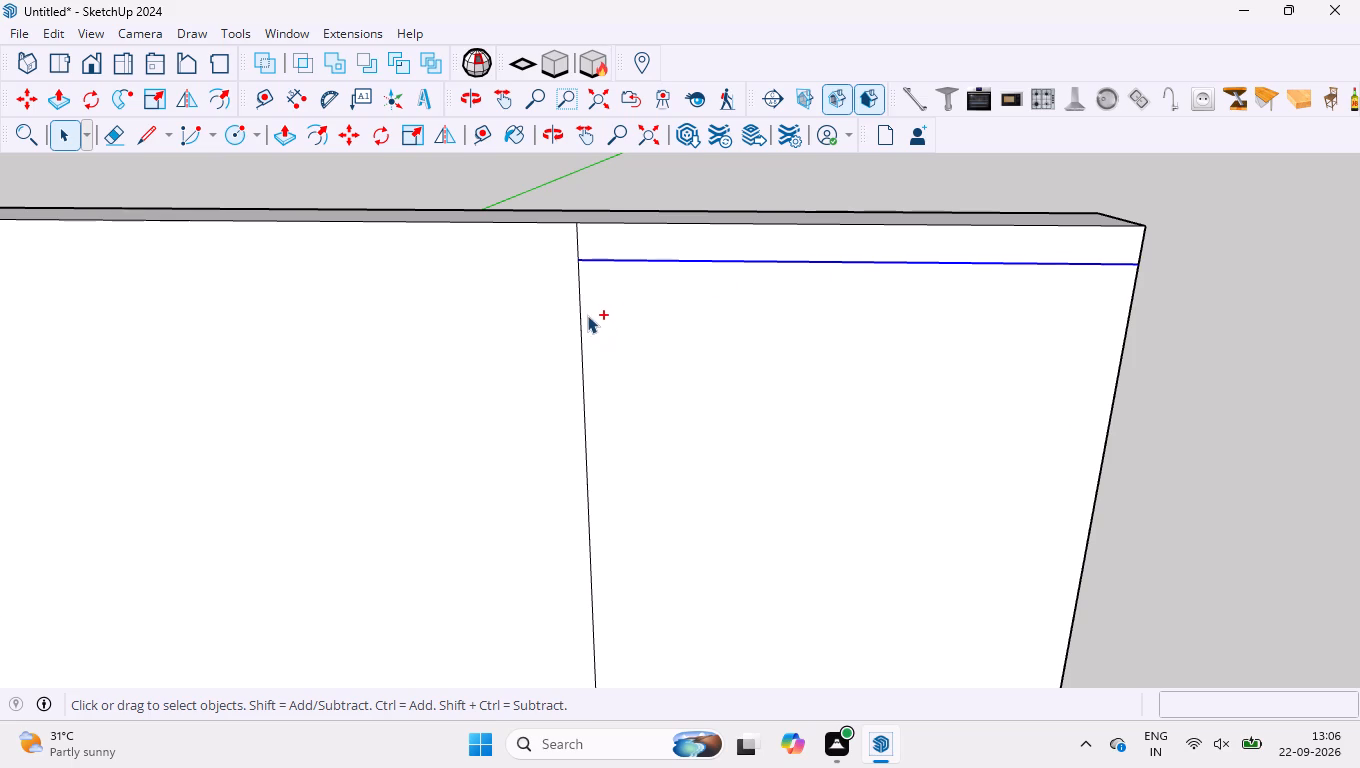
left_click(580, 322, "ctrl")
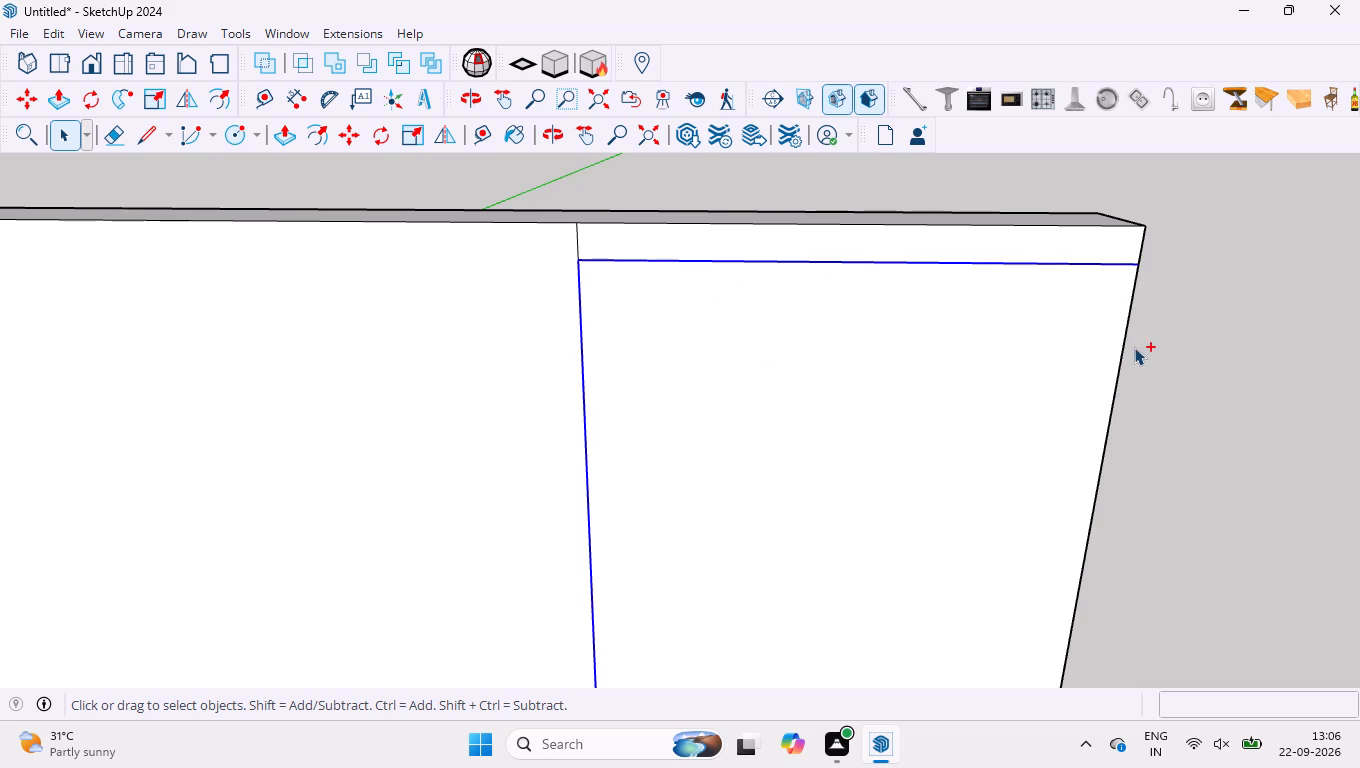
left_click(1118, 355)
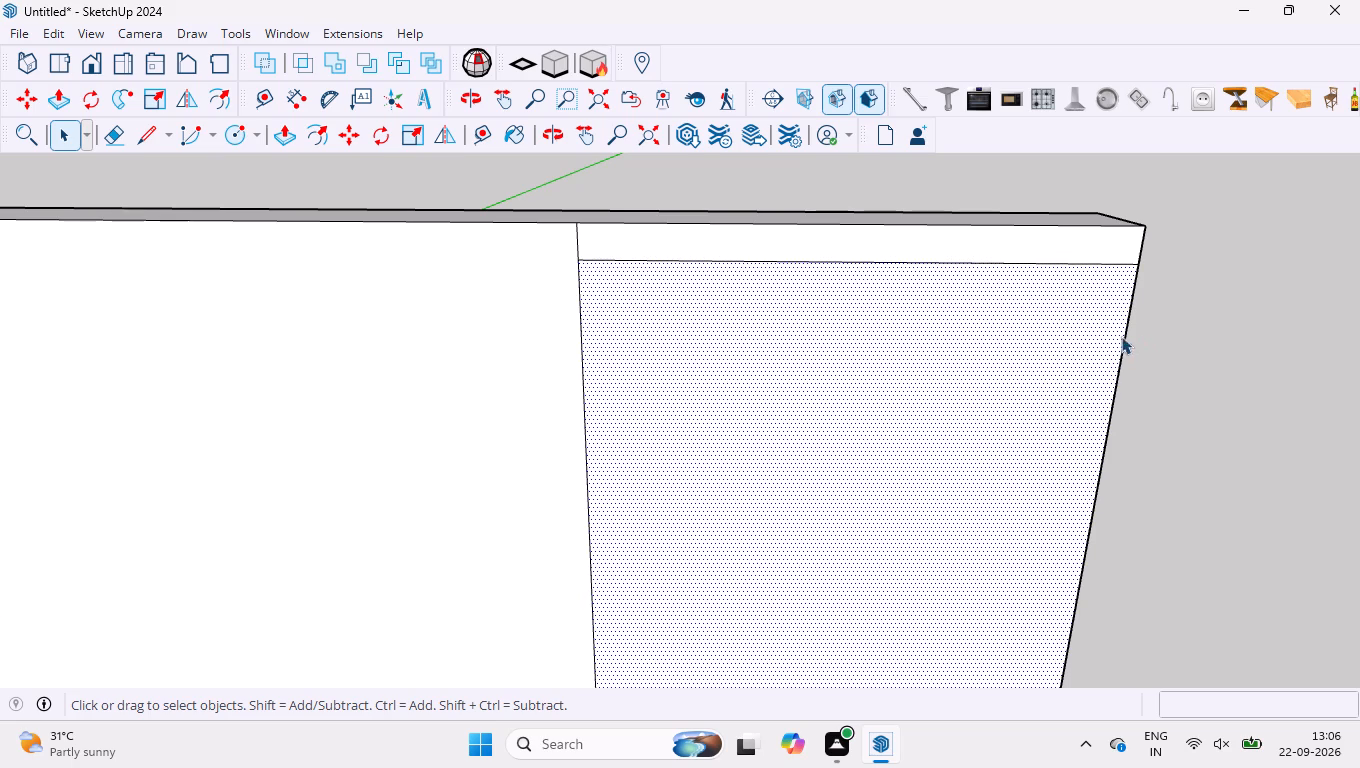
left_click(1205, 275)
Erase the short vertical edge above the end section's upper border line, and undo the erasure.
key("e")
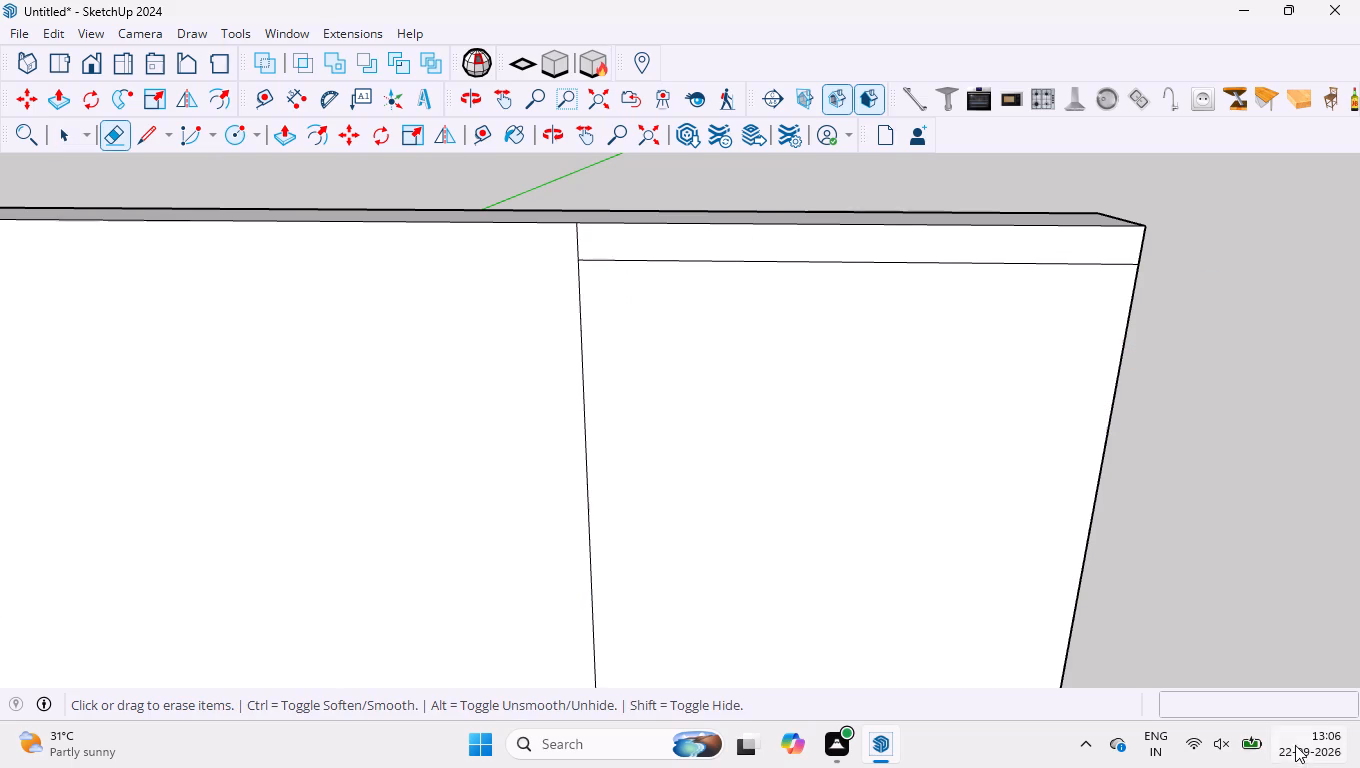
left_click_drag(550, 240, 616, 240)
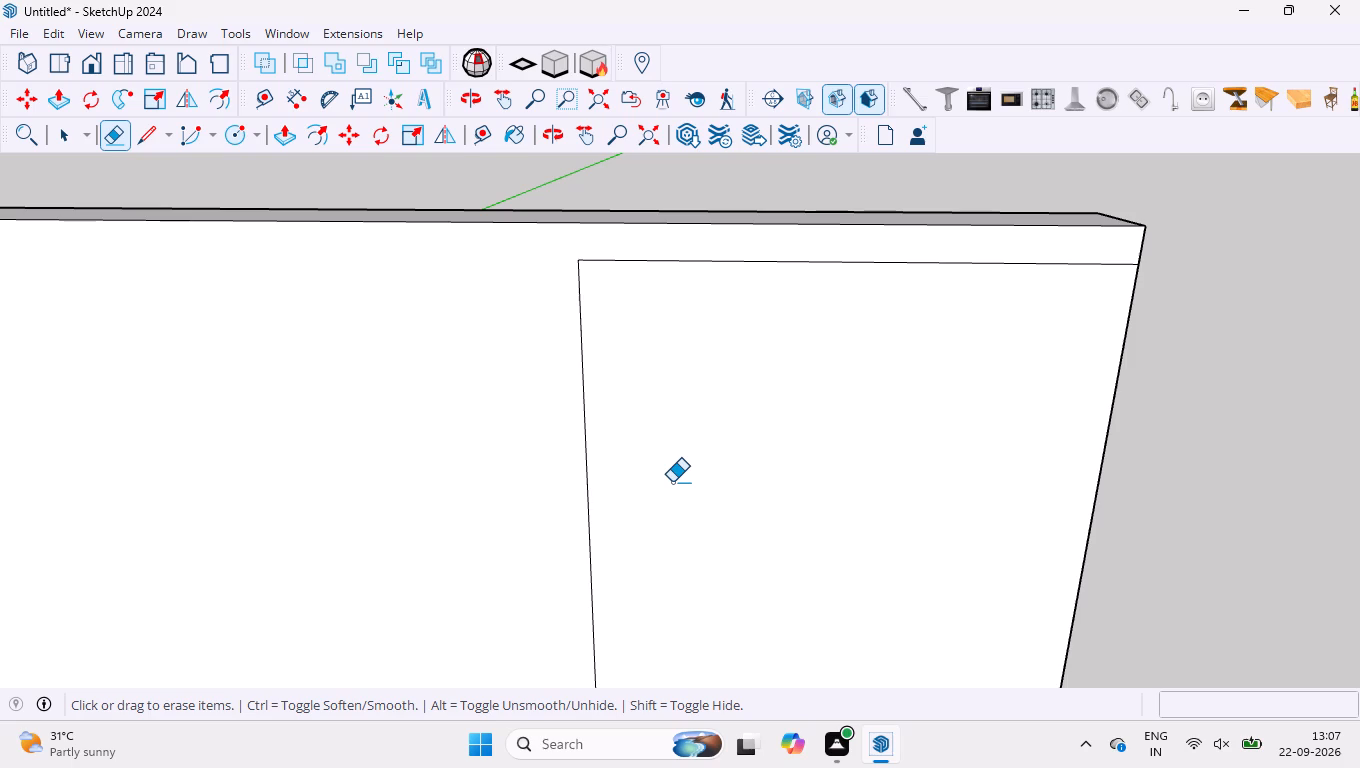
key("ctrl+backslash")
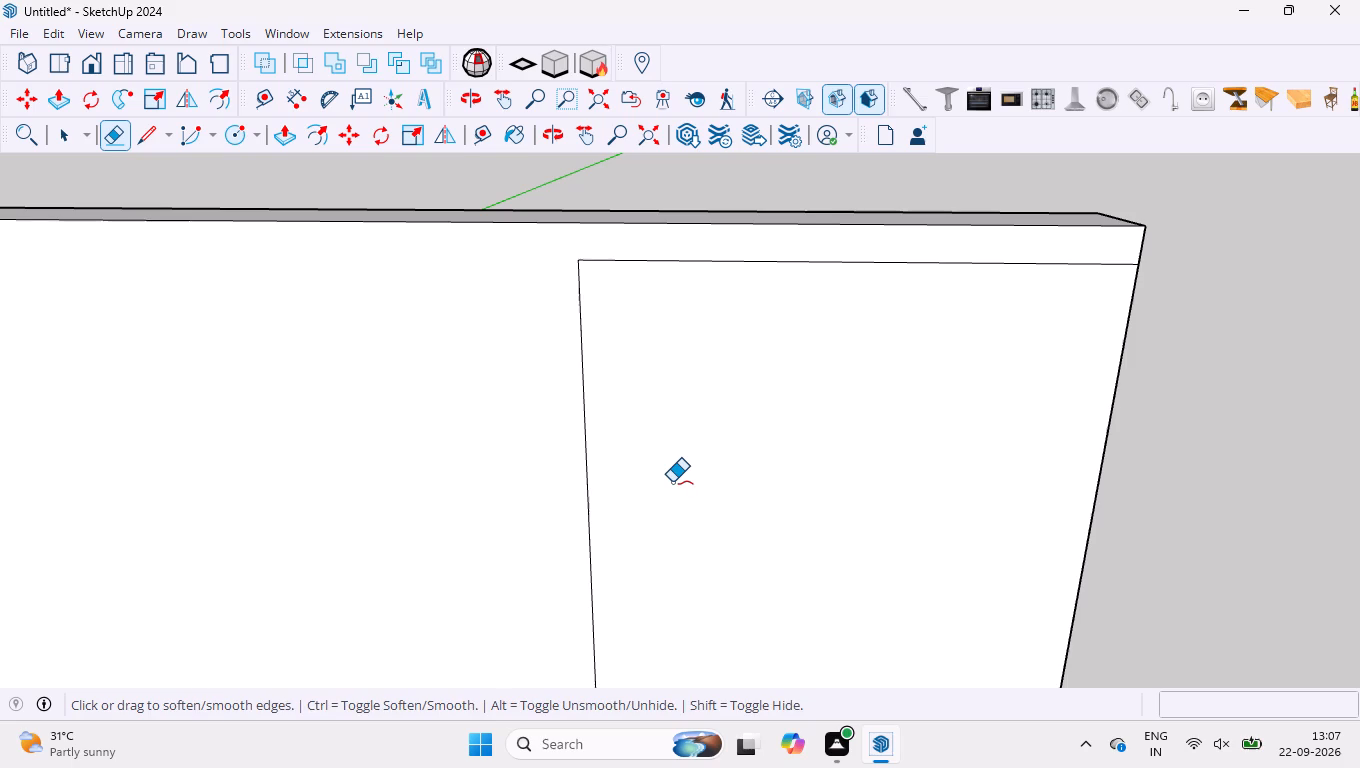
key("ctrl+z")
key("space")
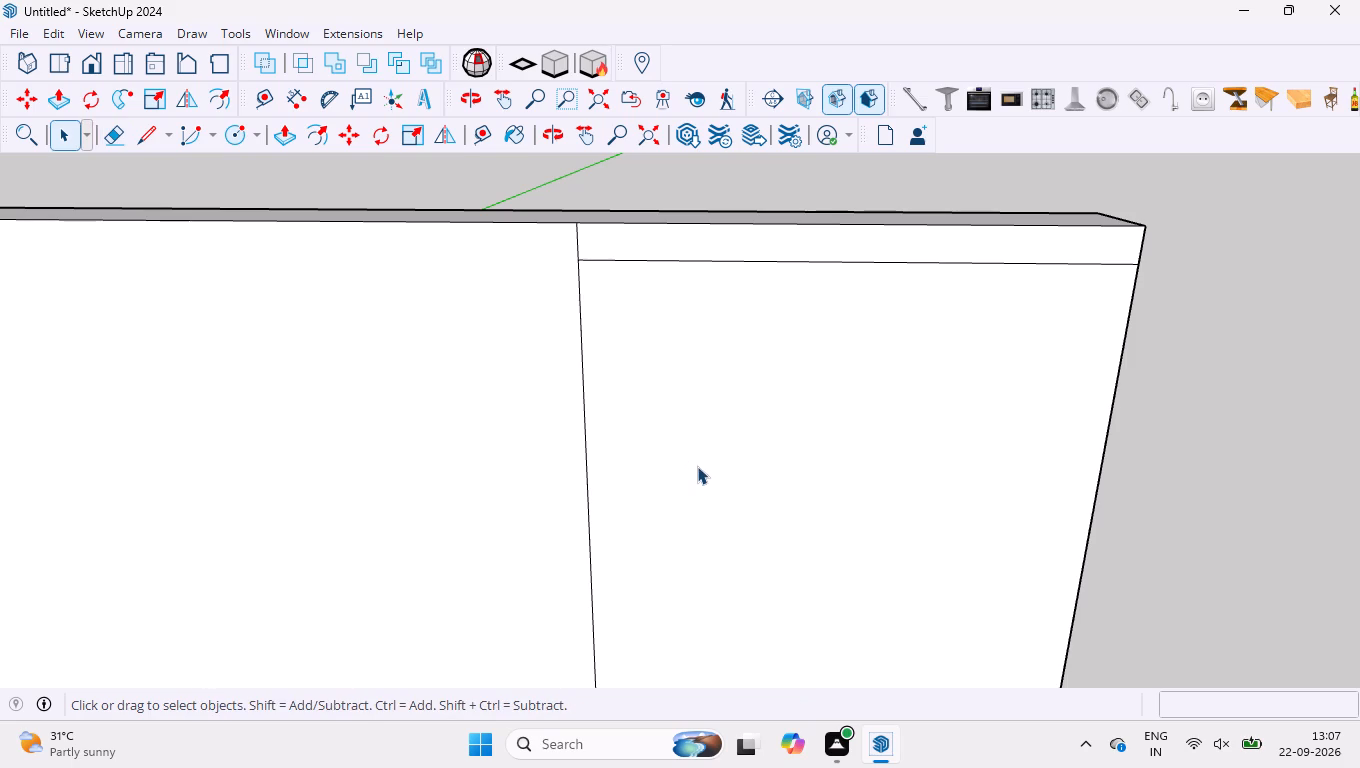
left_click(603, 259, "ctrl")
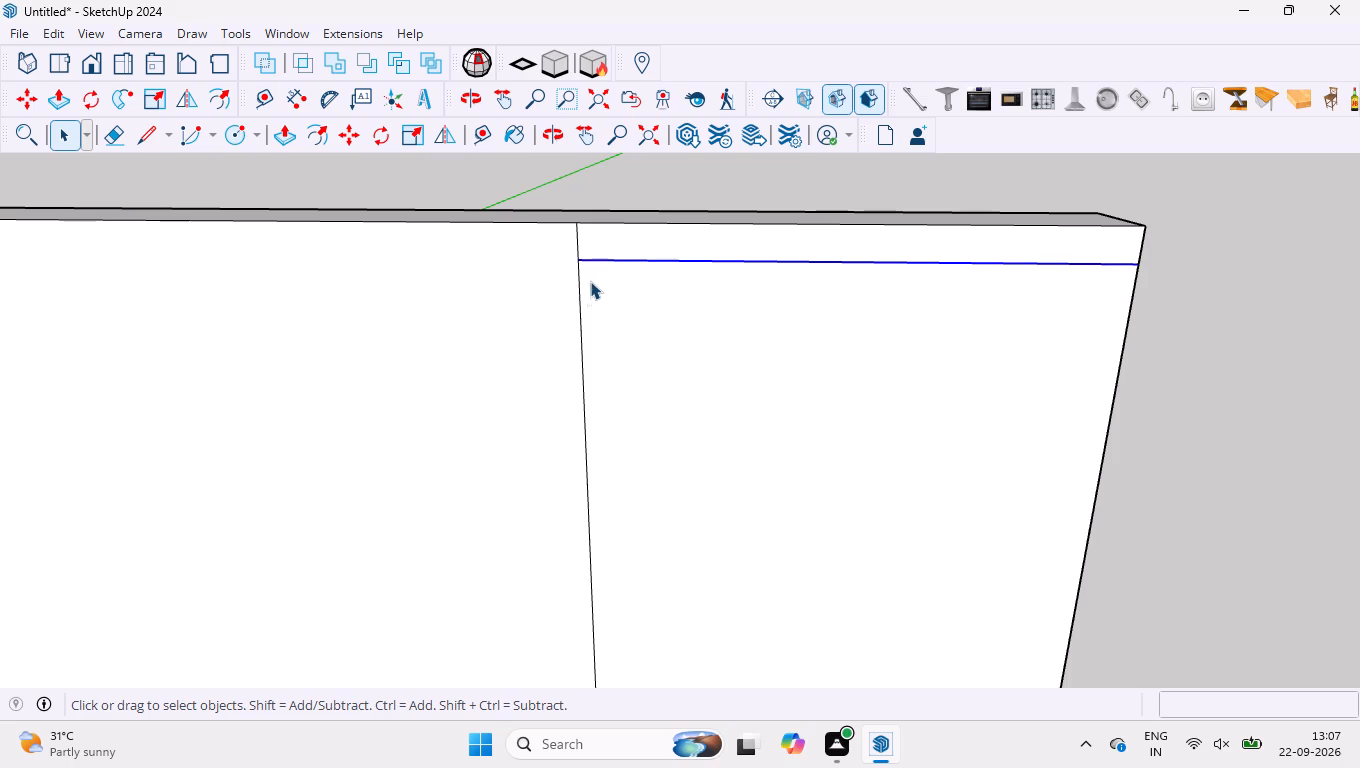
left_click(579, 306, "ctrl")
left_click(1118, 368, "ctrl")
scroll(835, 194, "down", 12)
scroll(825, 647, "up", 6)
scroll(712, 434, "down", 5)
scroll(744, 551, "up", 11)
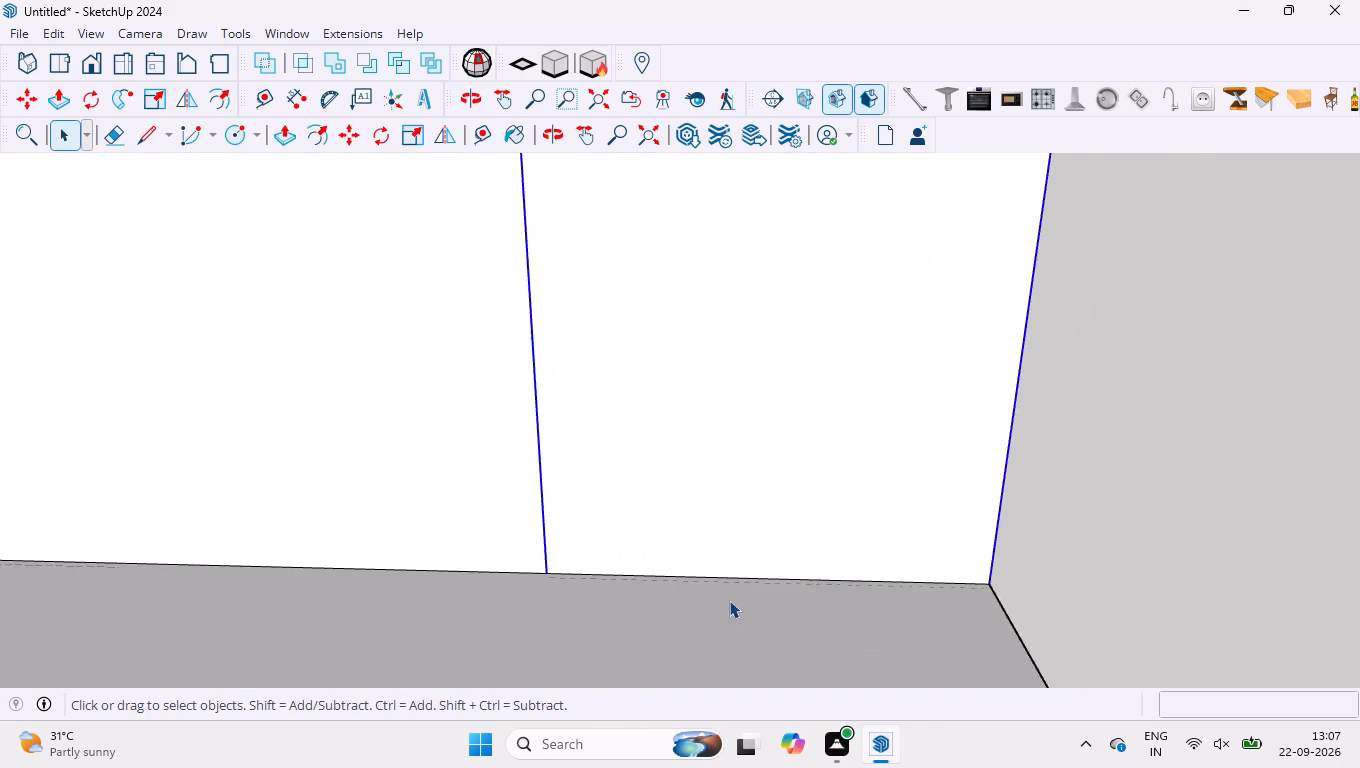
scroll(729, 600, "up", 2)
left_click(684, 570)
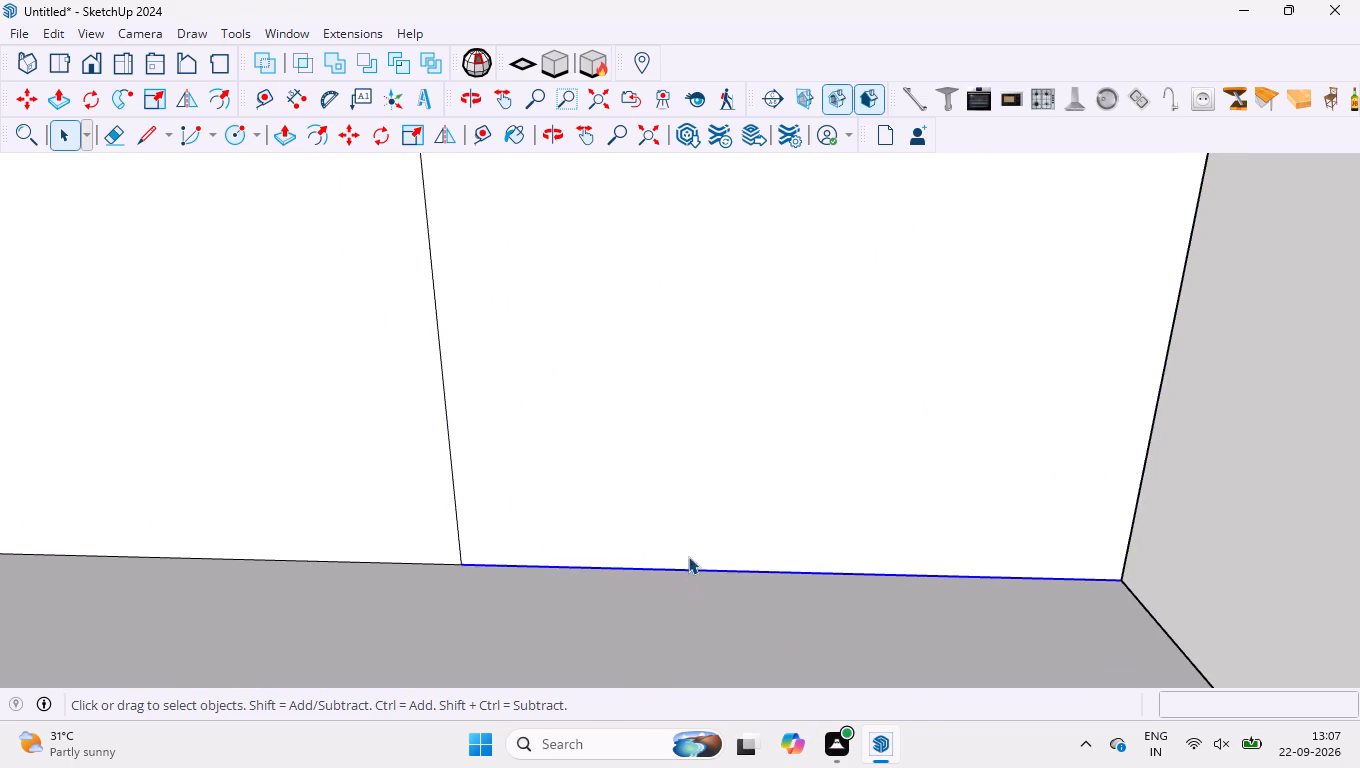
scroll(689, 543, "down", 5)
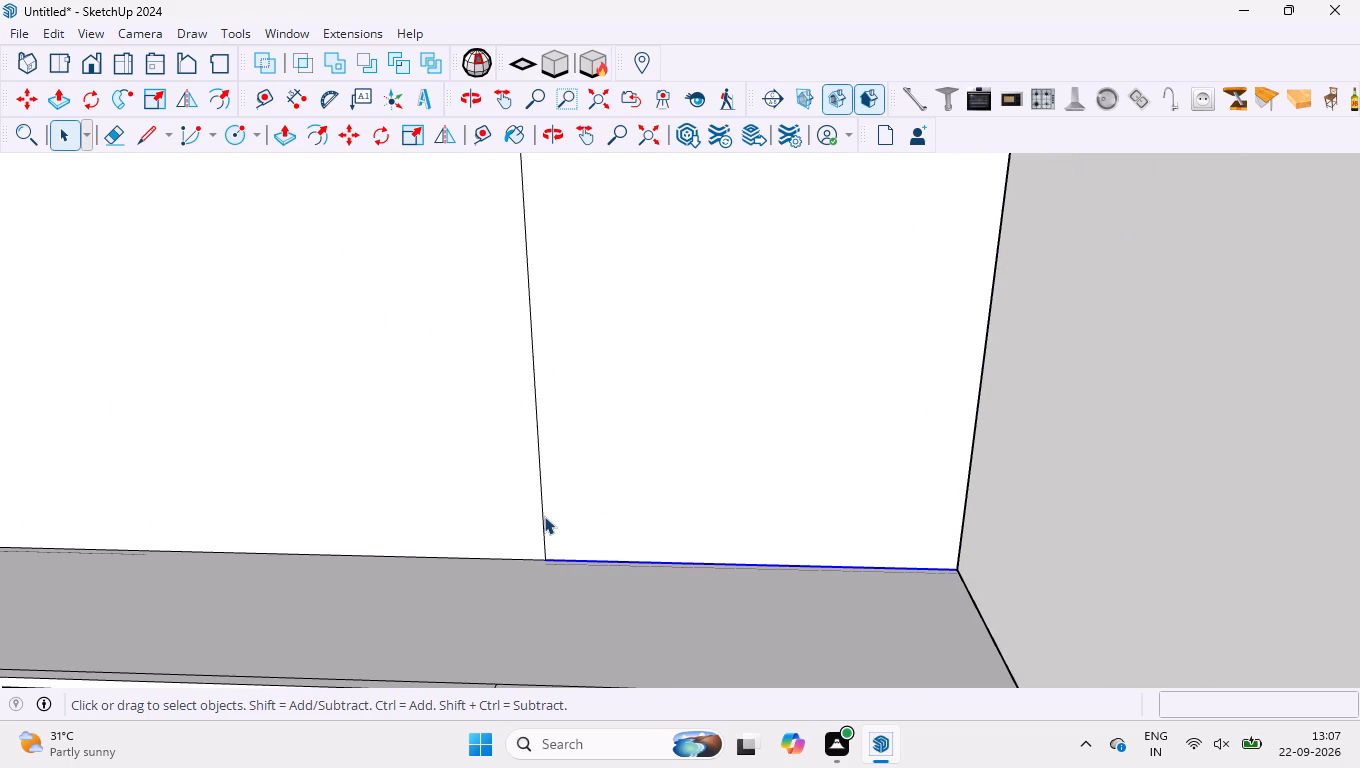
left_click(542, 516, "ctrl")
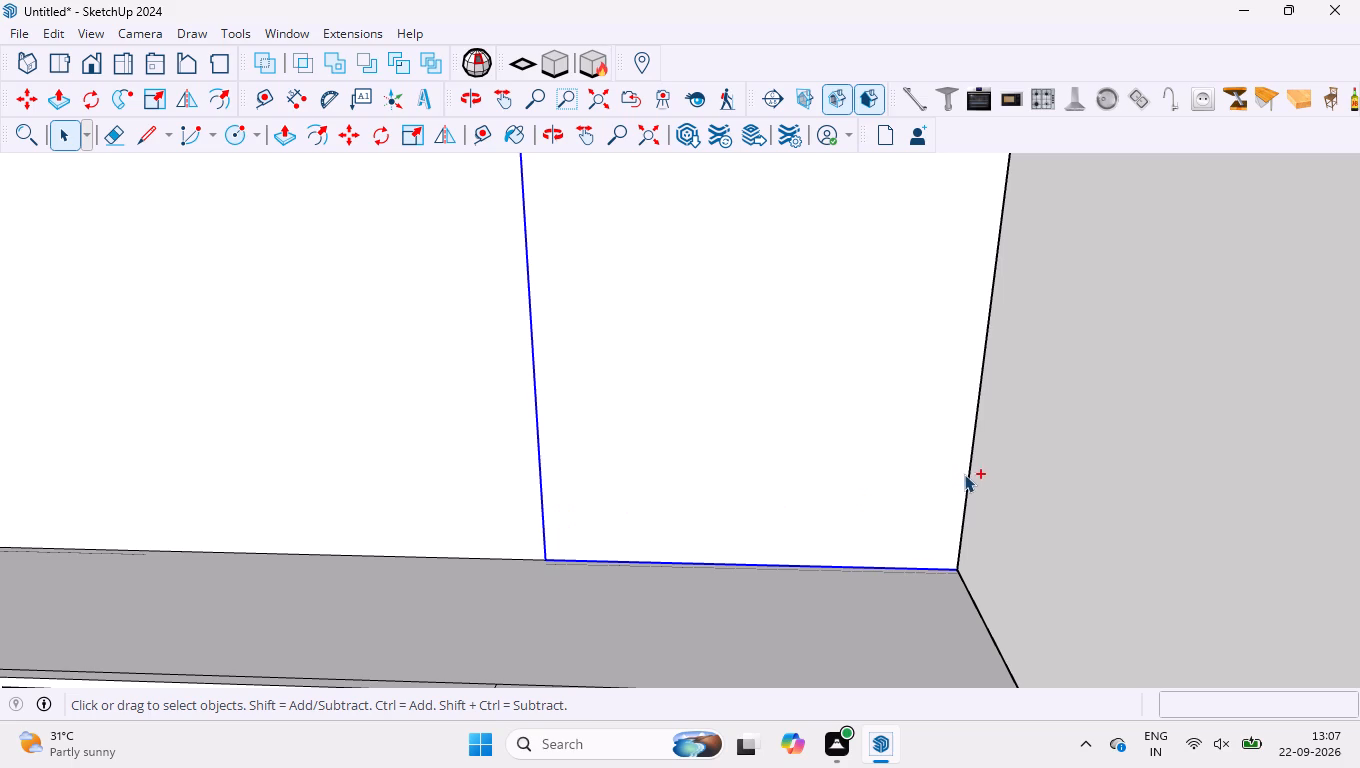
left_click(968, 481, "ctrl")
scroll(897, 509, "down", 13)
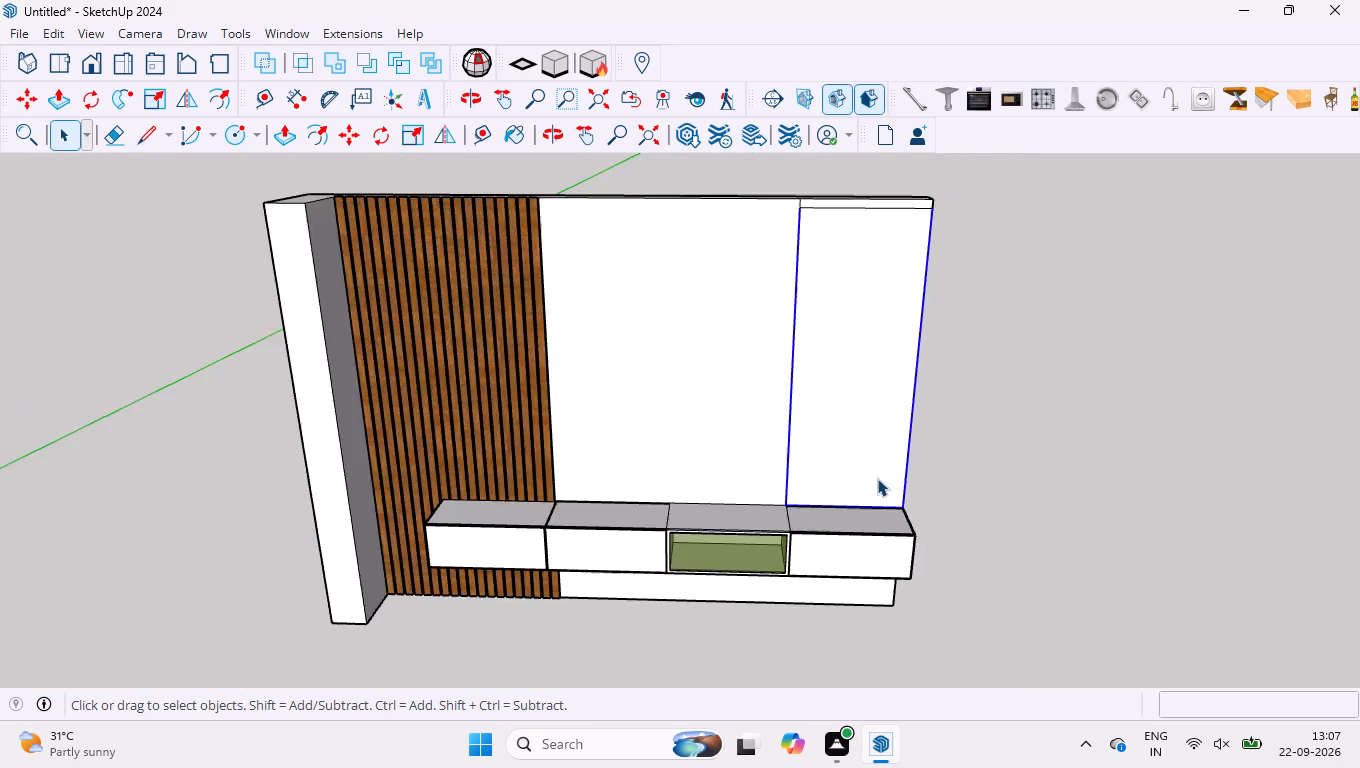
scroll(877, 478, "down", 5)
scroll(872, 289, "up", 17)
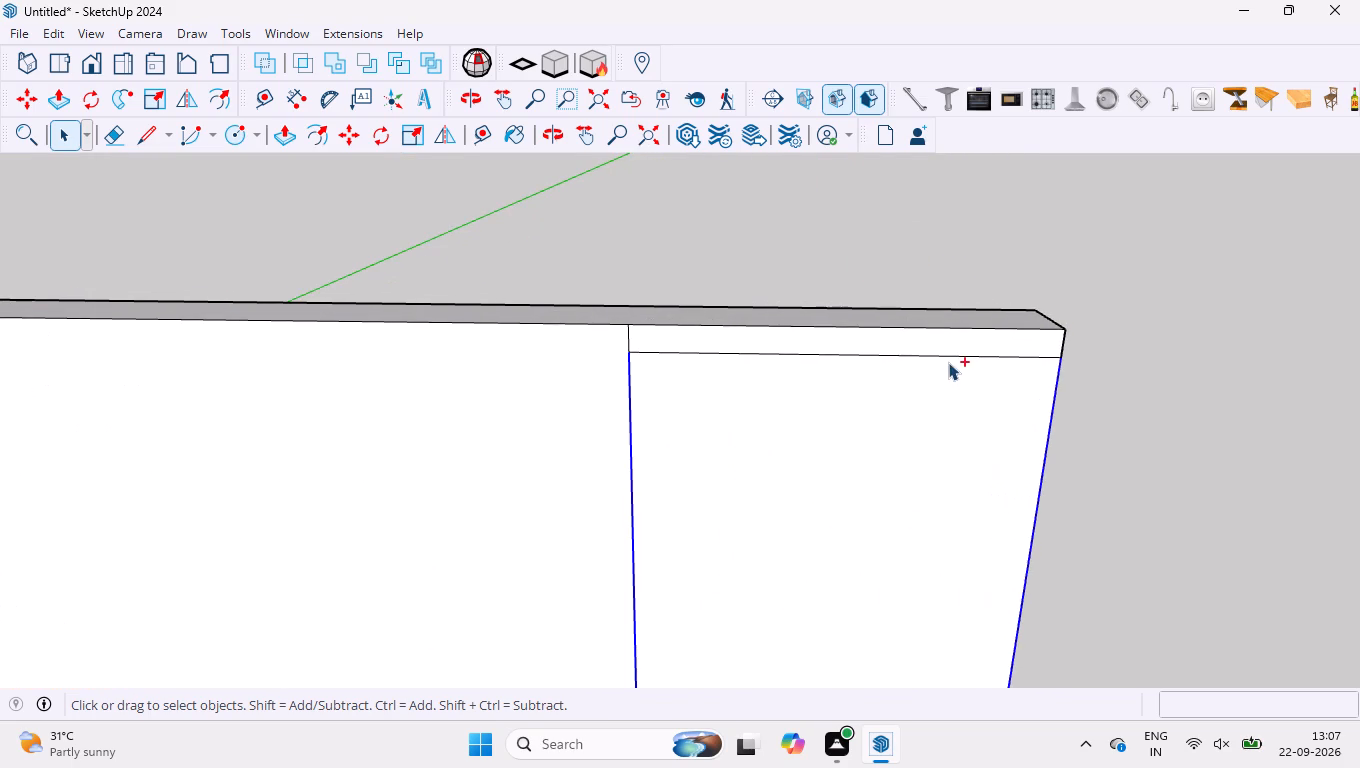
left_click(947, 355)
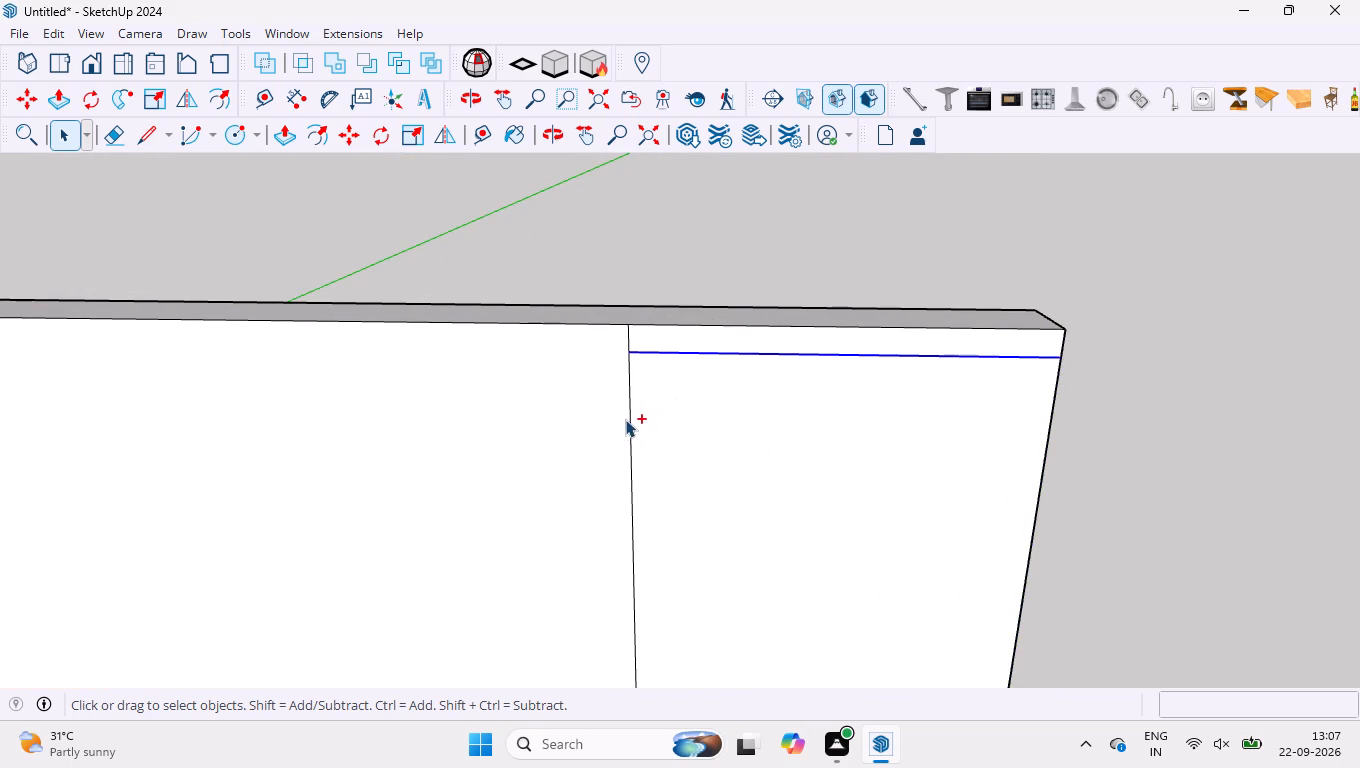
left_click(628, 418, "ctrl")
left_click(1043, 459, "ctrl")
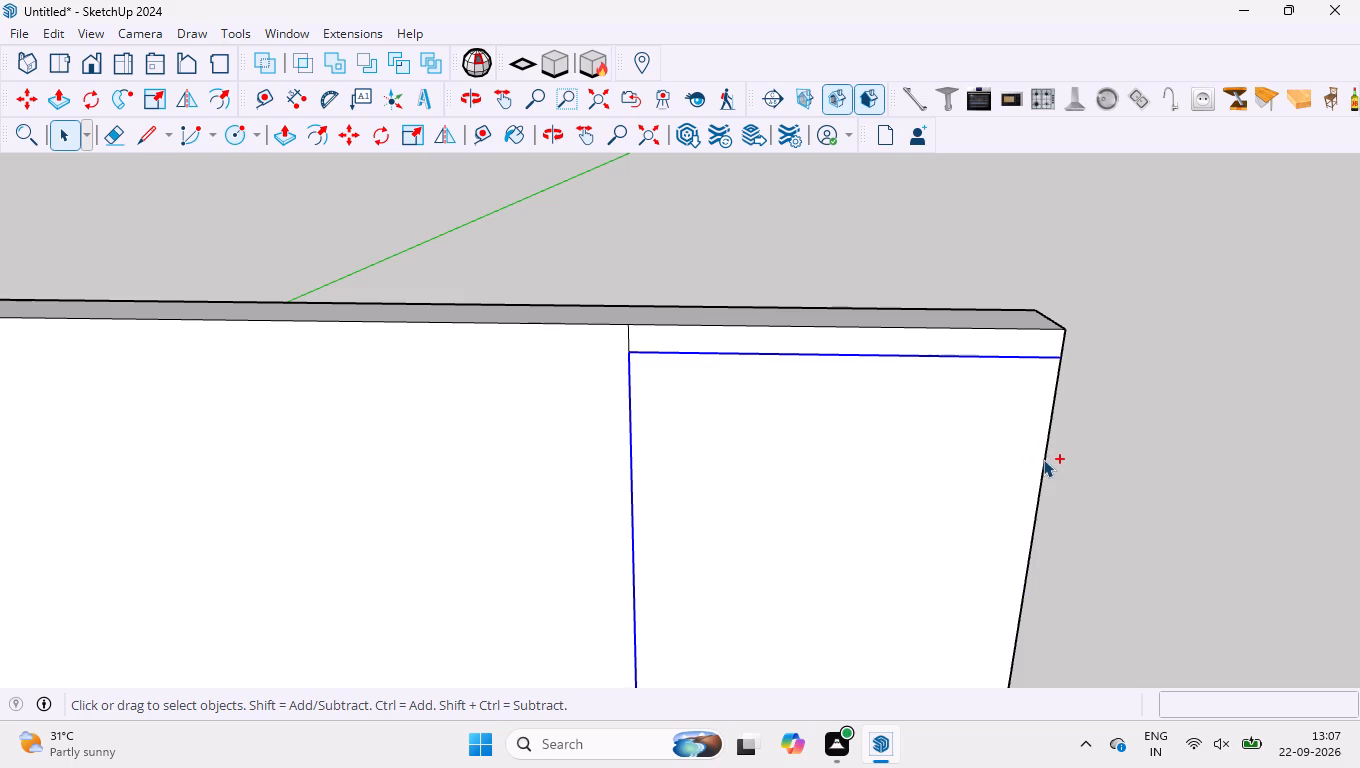
Offset the four boundary edges of the end section's large wall face above the cabinet inward by 1.5 mm.
scroll(895, 272, "down", 13)
scroll(911, 645, "up", 8)
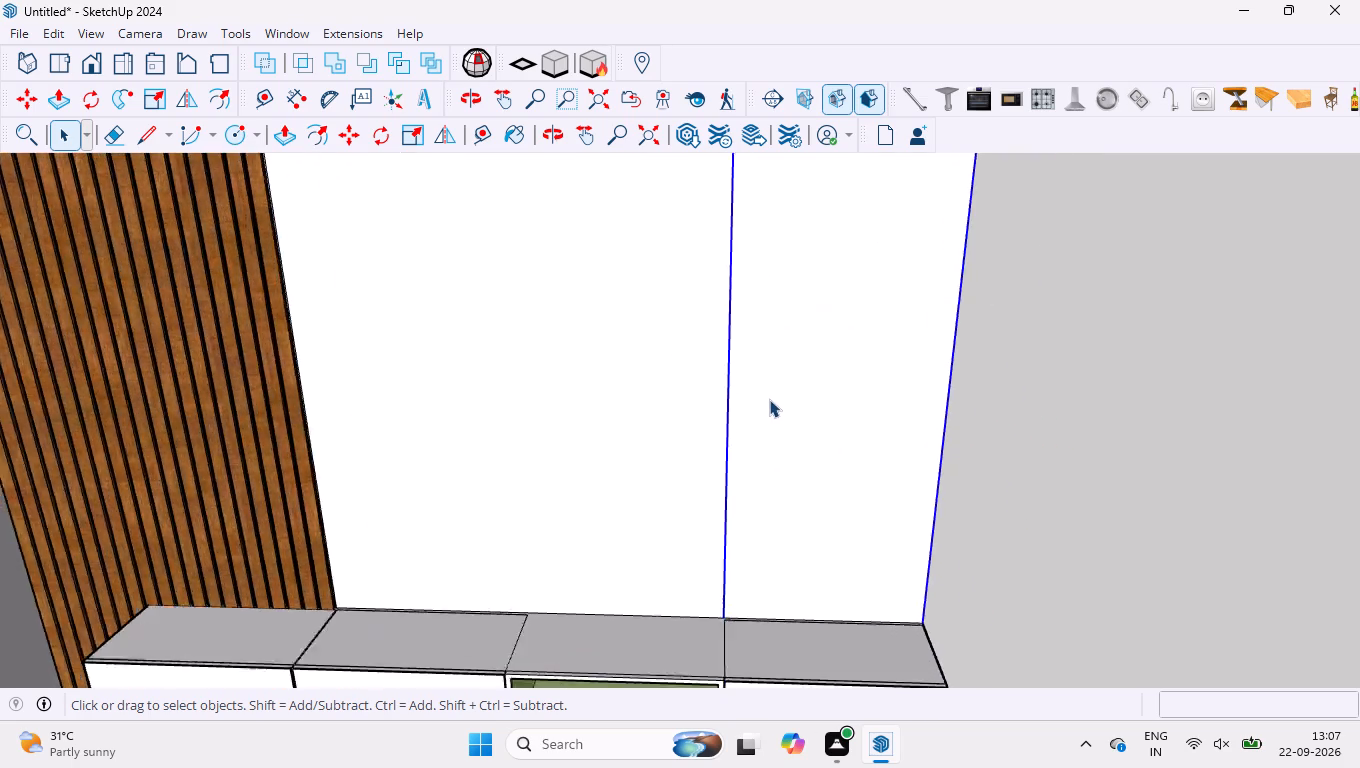
scroll(769, 399, "up", 1)
scroll(784, 264, "down", 5)
scroll(859, 600, "up", 15)
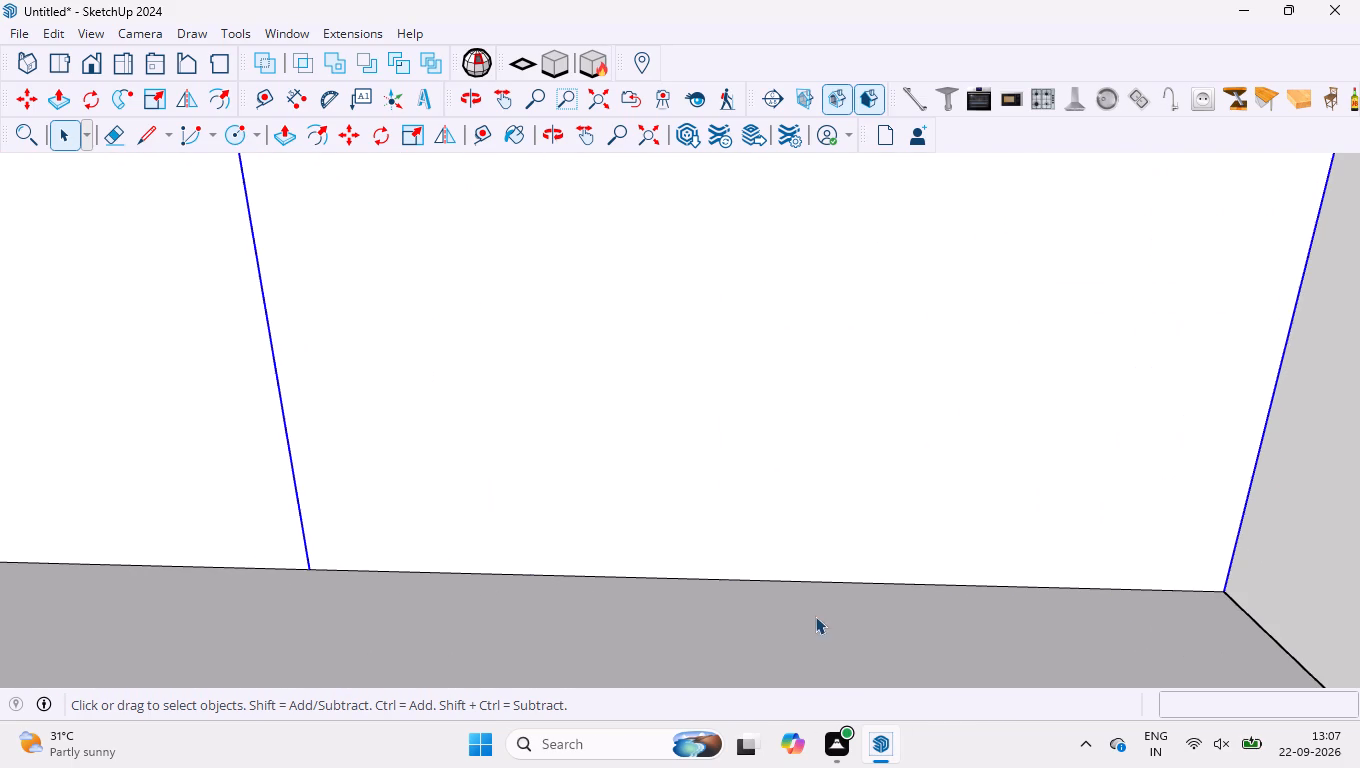
left_click(709, 577)
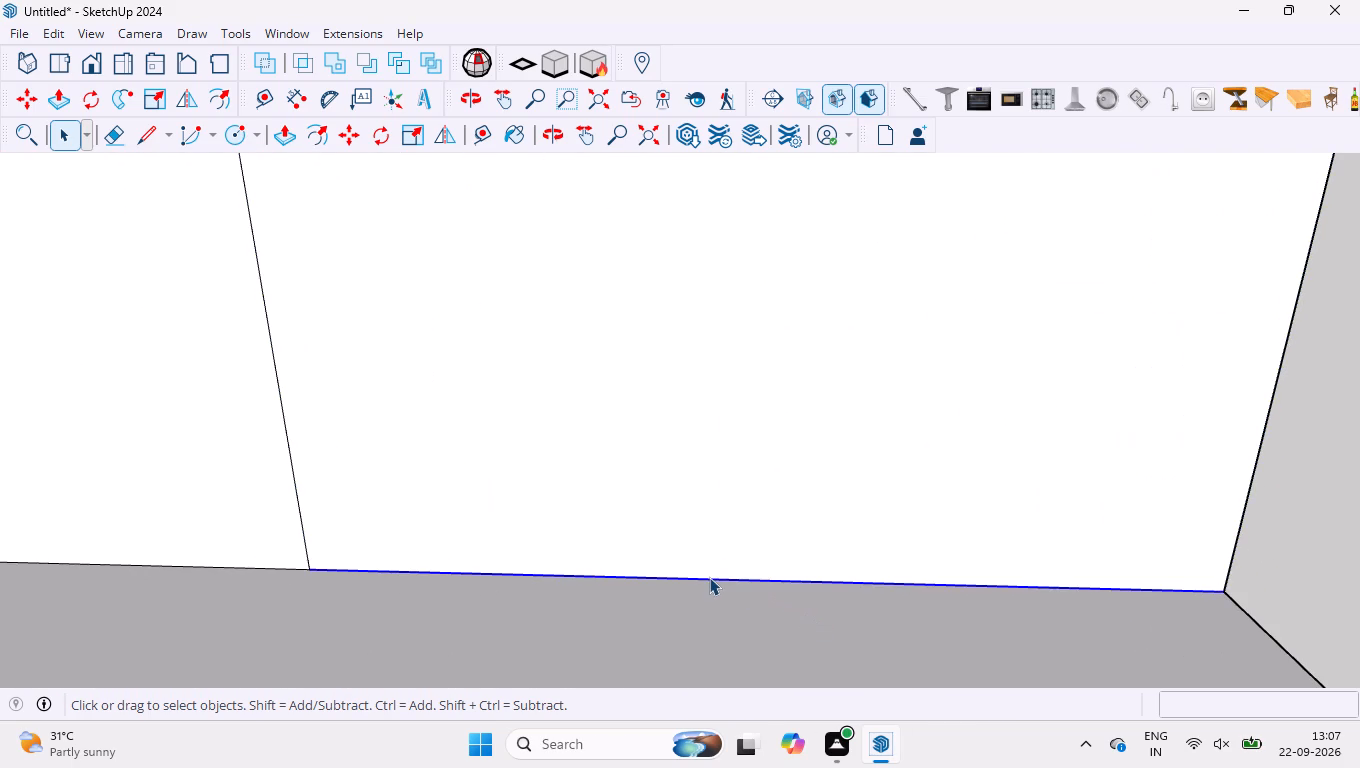
left_click(296, 492, "ctrl")
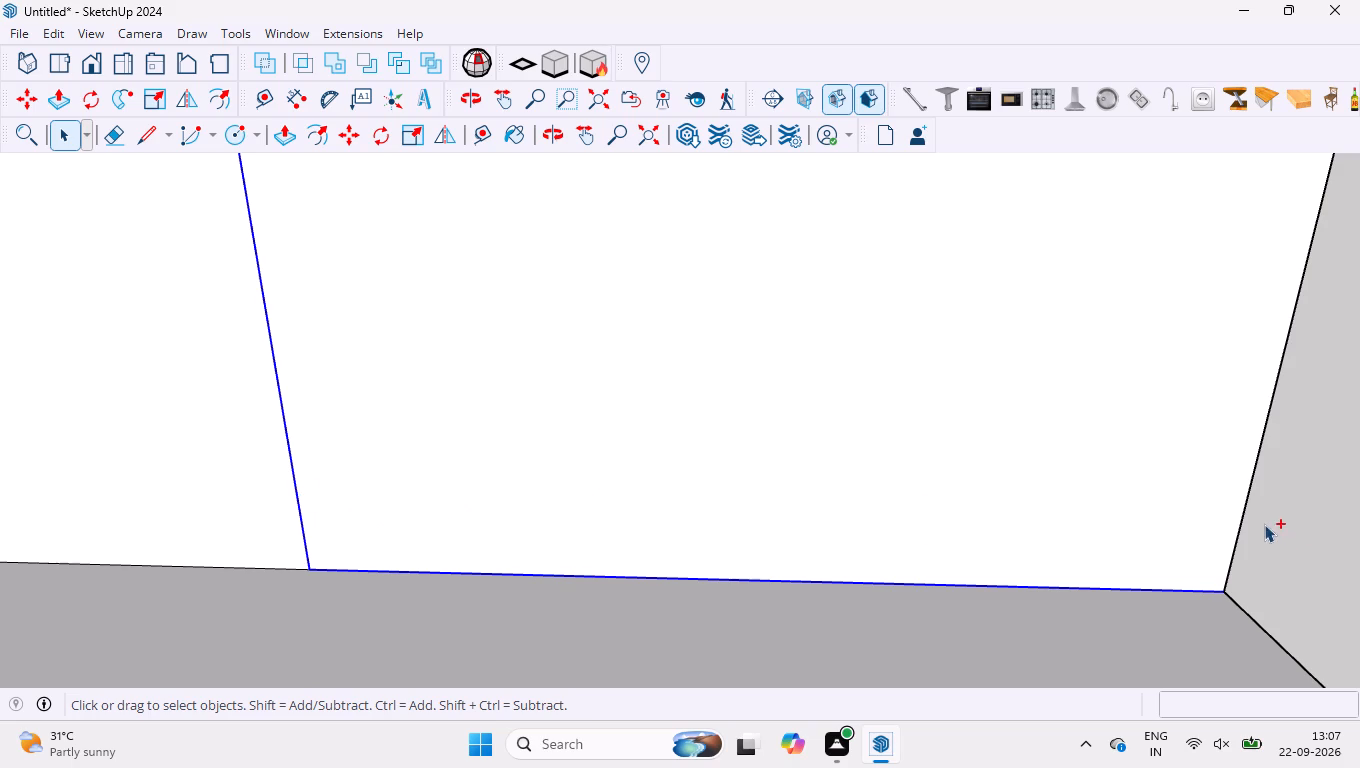
left_click(1247, 499, "ctrl")
scroll(1002, 541, "down", 20, "ctrl")
scroll(1002, 541, "down", 1, "ctrl")
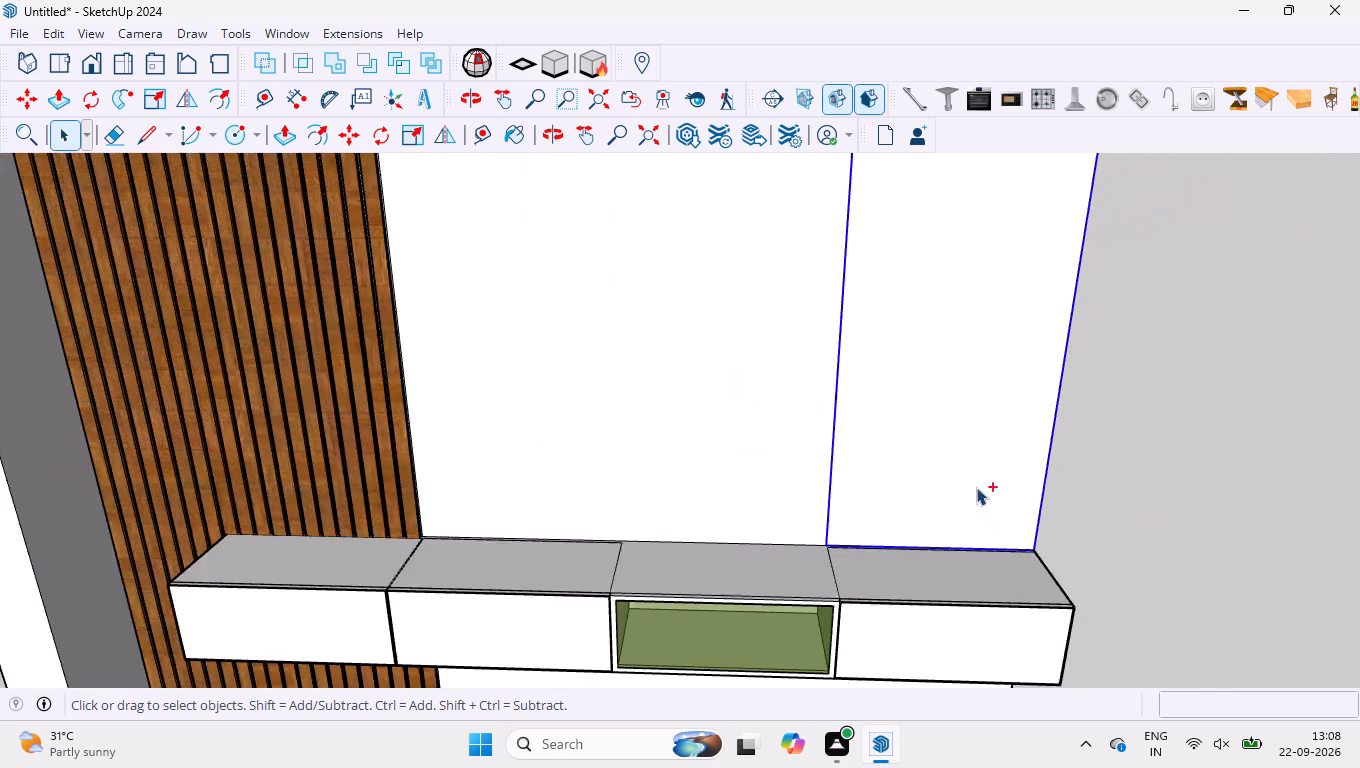
scroll(976, 487, "down", 3, "ctrl")
scroll(986, 217, "up", 13, "ctrl")
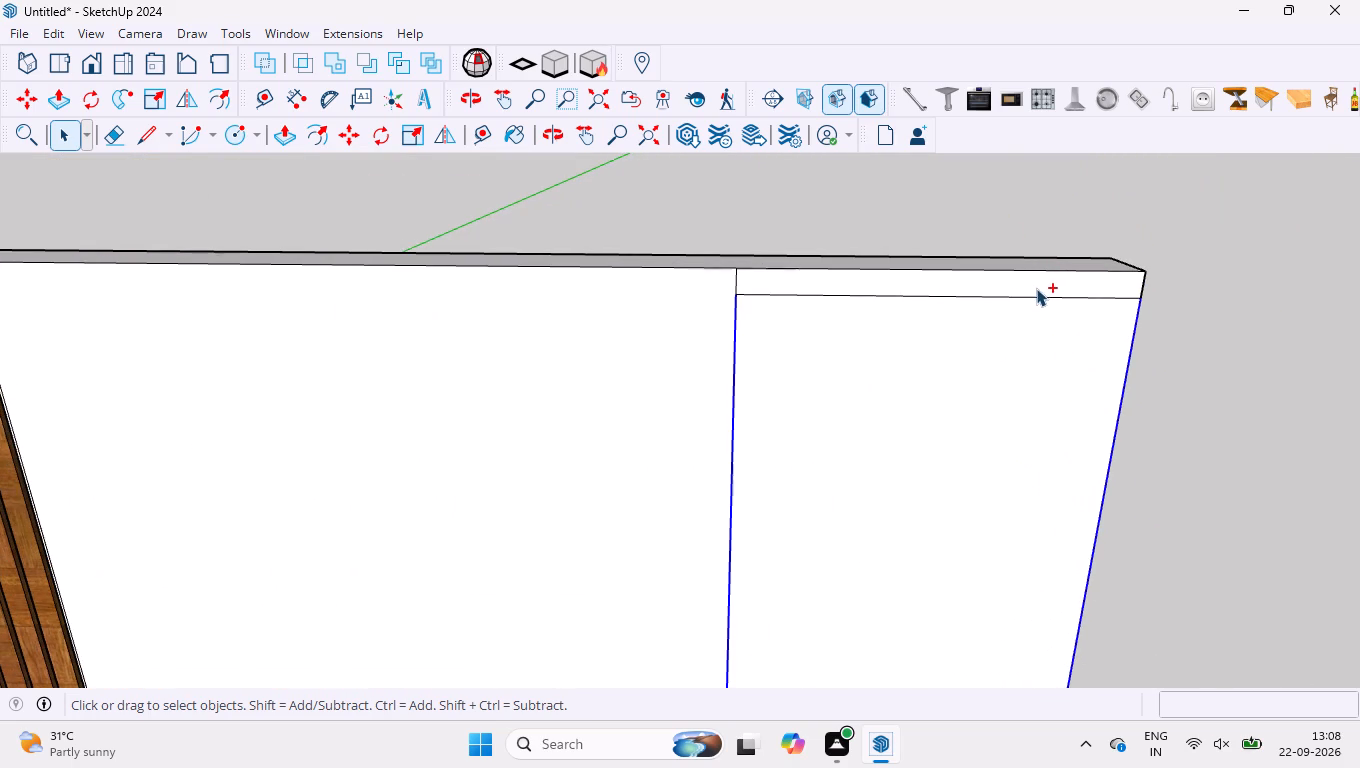
left_click(1035, 297, "ctrl")
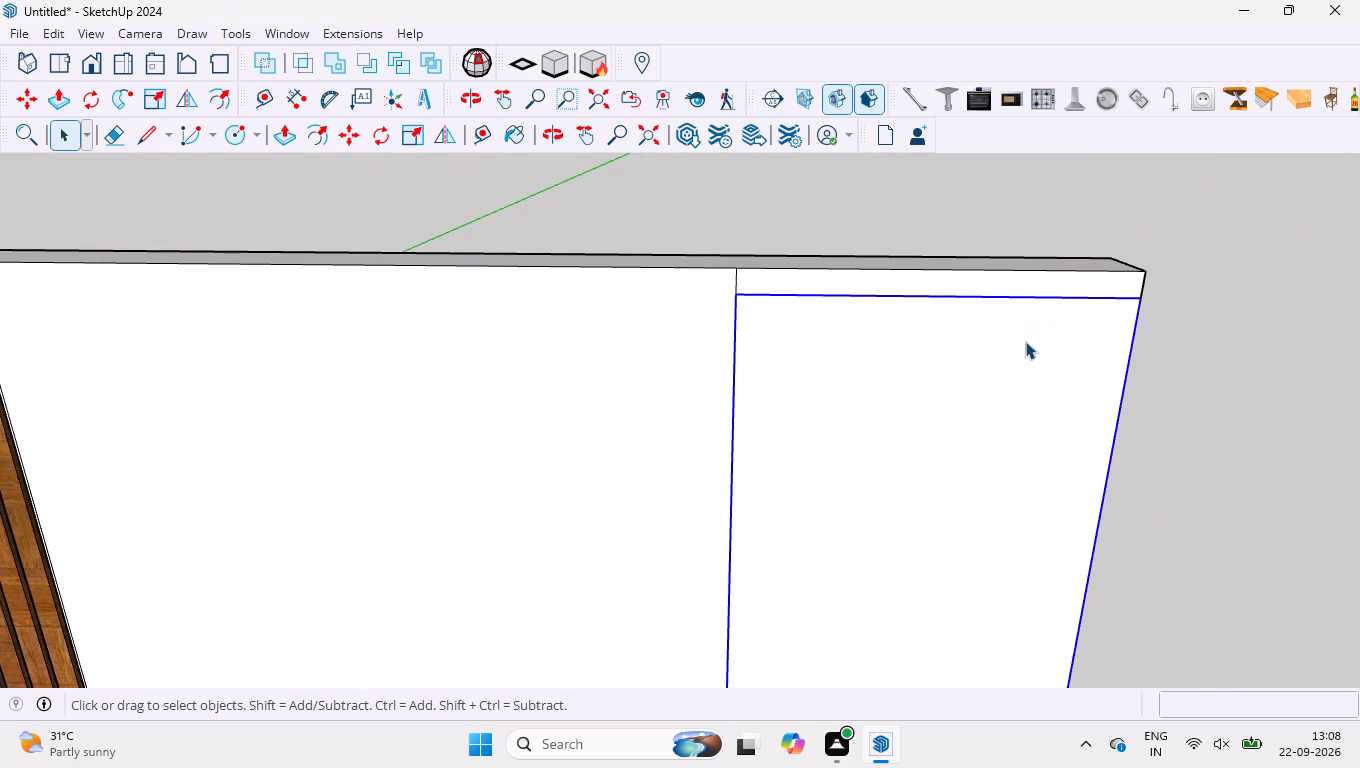
key("f")
left_click(940, 585)
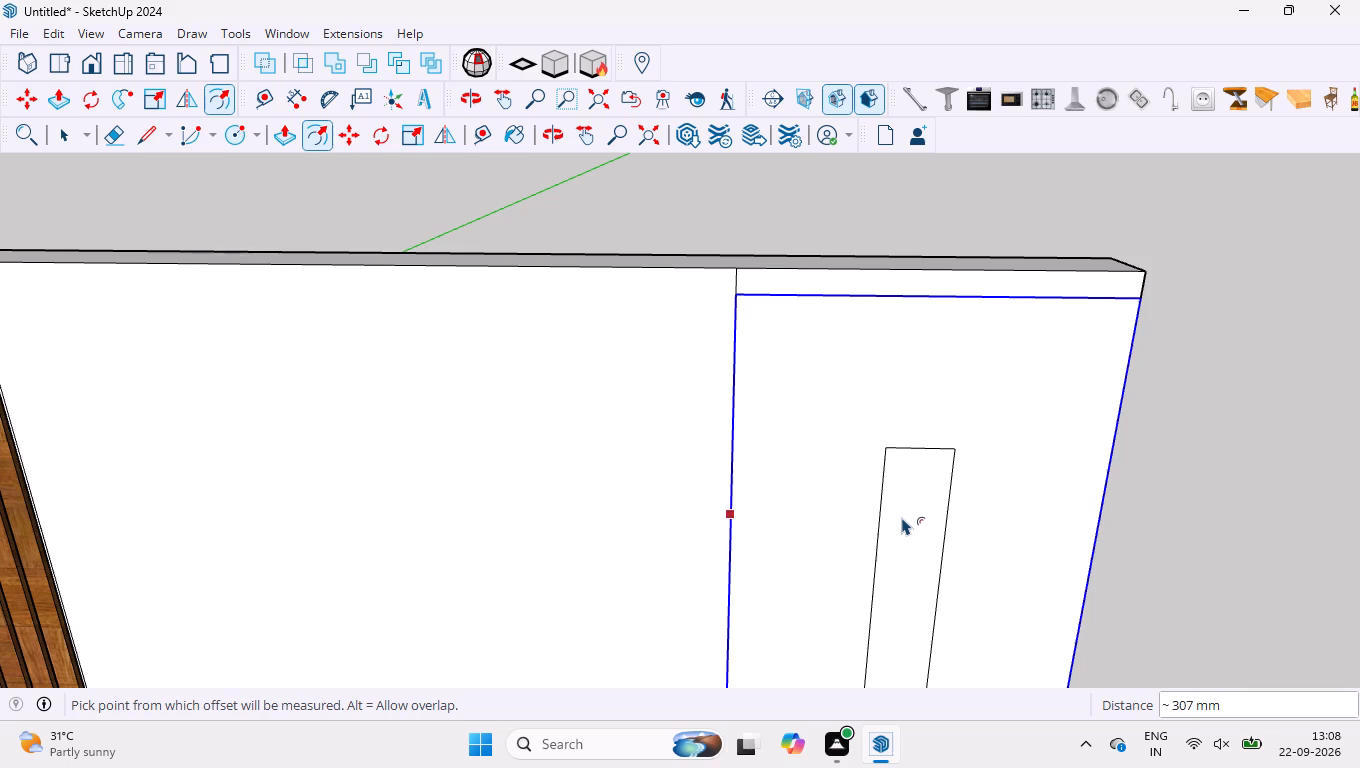
key("1")
type(".5")
key("Return")
key("space")
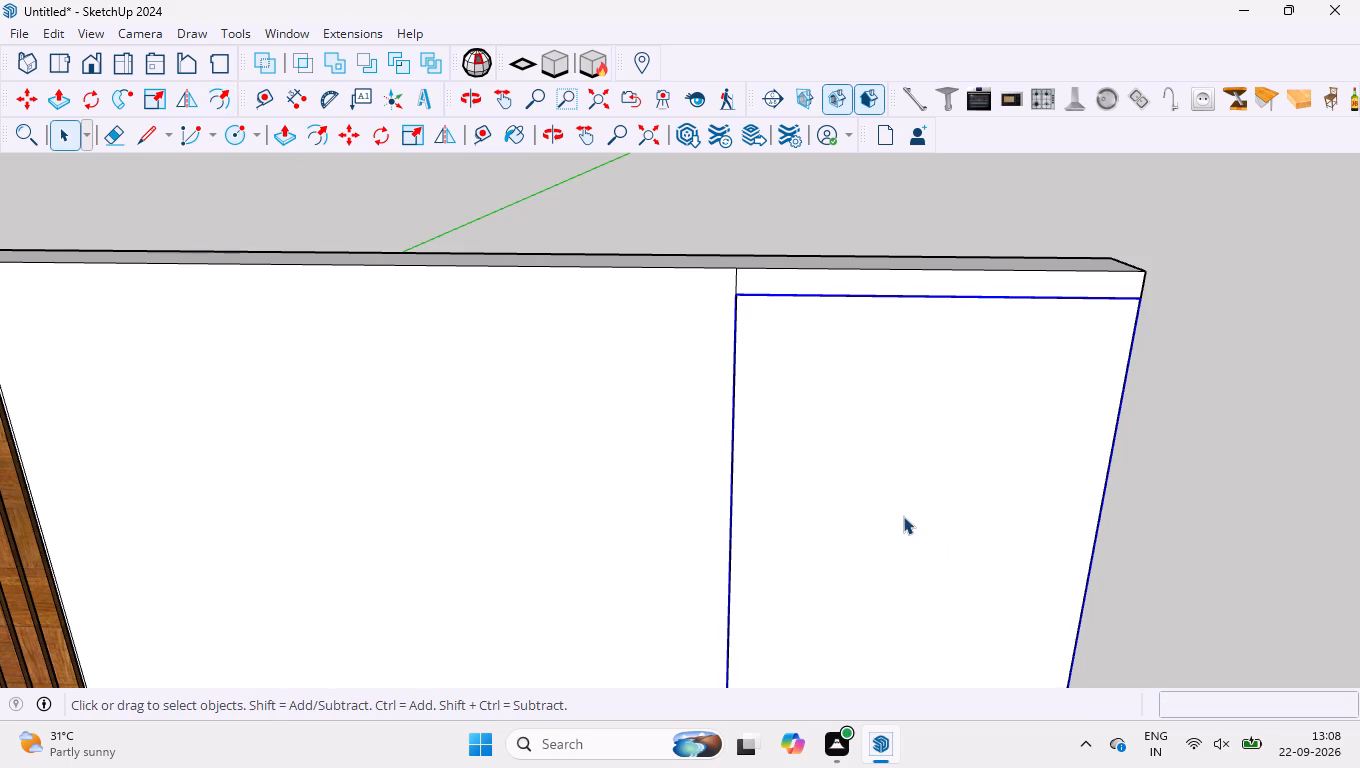
left_click(859, 174)
Examine the narrow offset border along the end section's upper and side edges, down to the cabinet top.
scroll(935, 256, "down", 4)
scroll(766, 96, "down", 3)
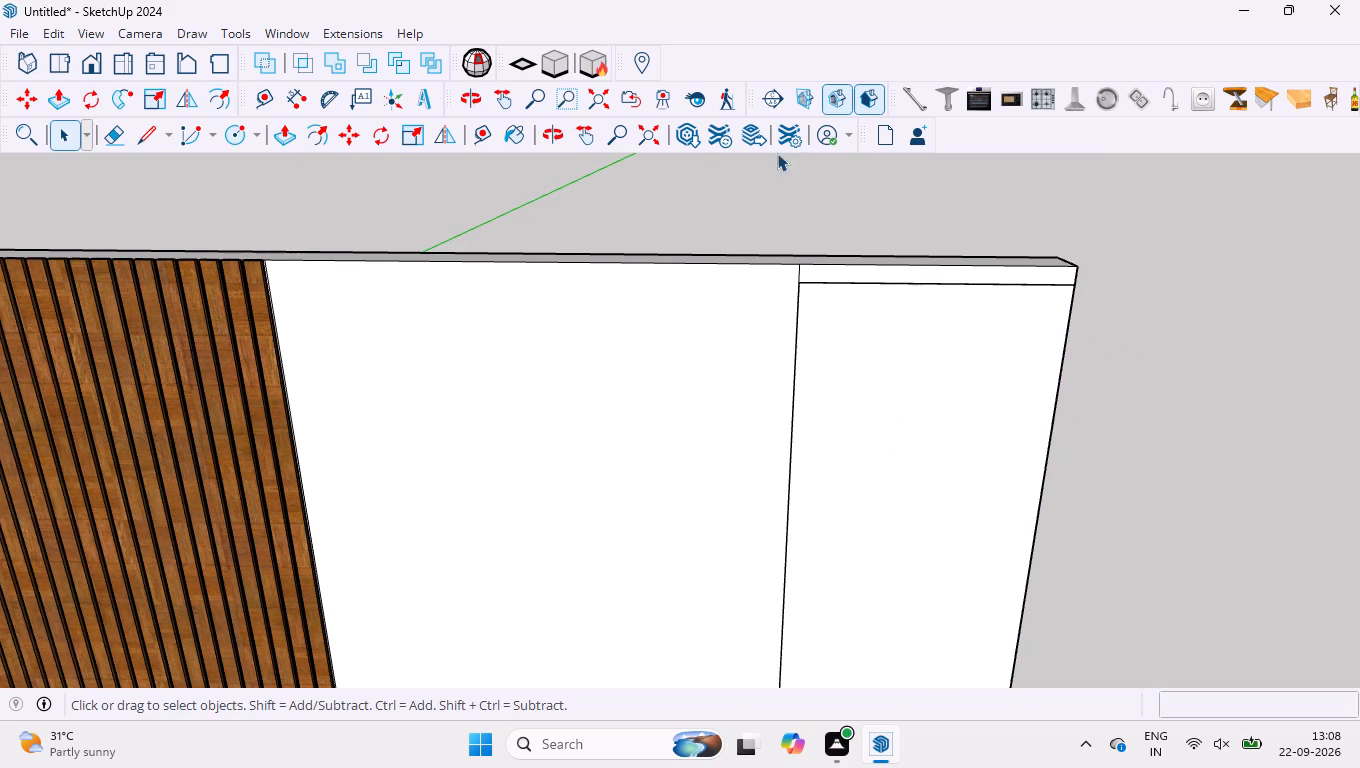
scroll(867, 315, "up", 3)
scroll(961, 240, "up", 11)
scroll(1122, 323, "down", 2)
scroll(1118, 312, "up", 3)
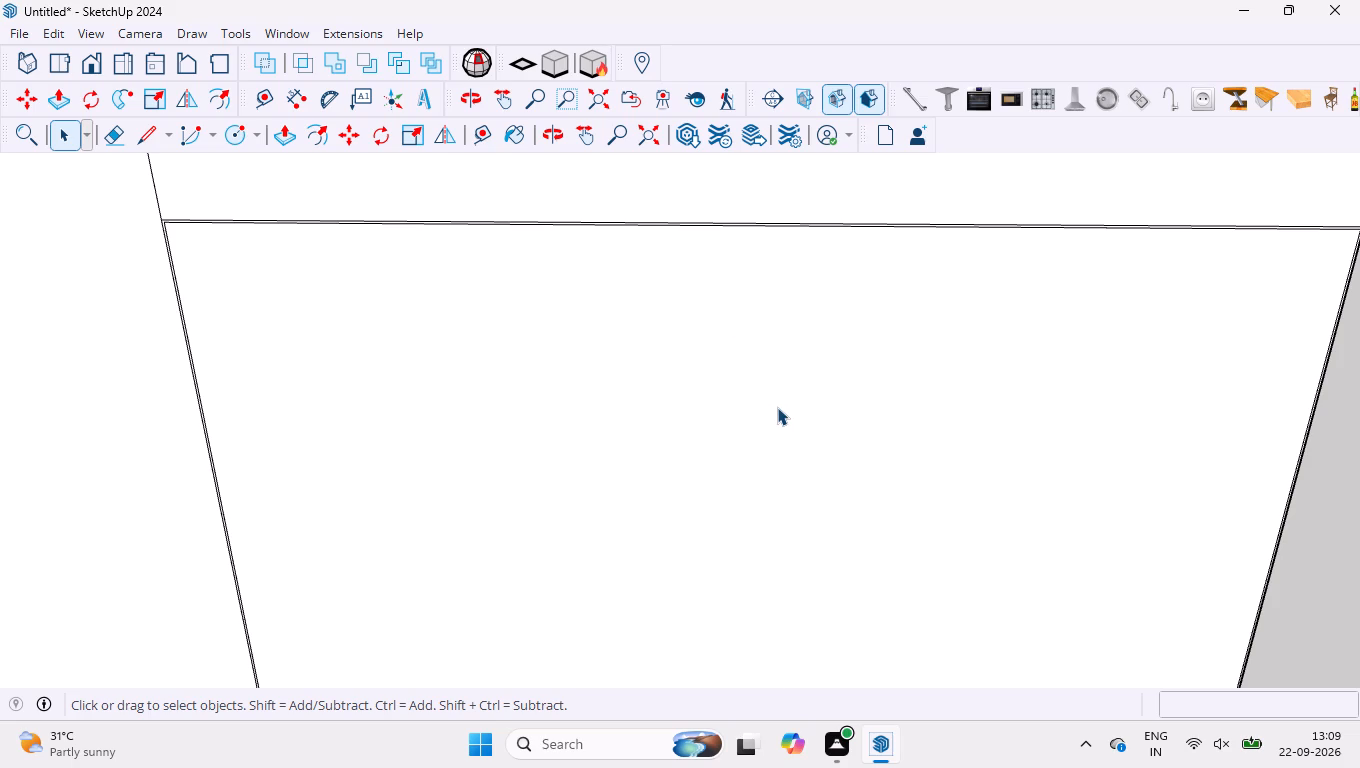
scroll(506, 332, "down", 12)
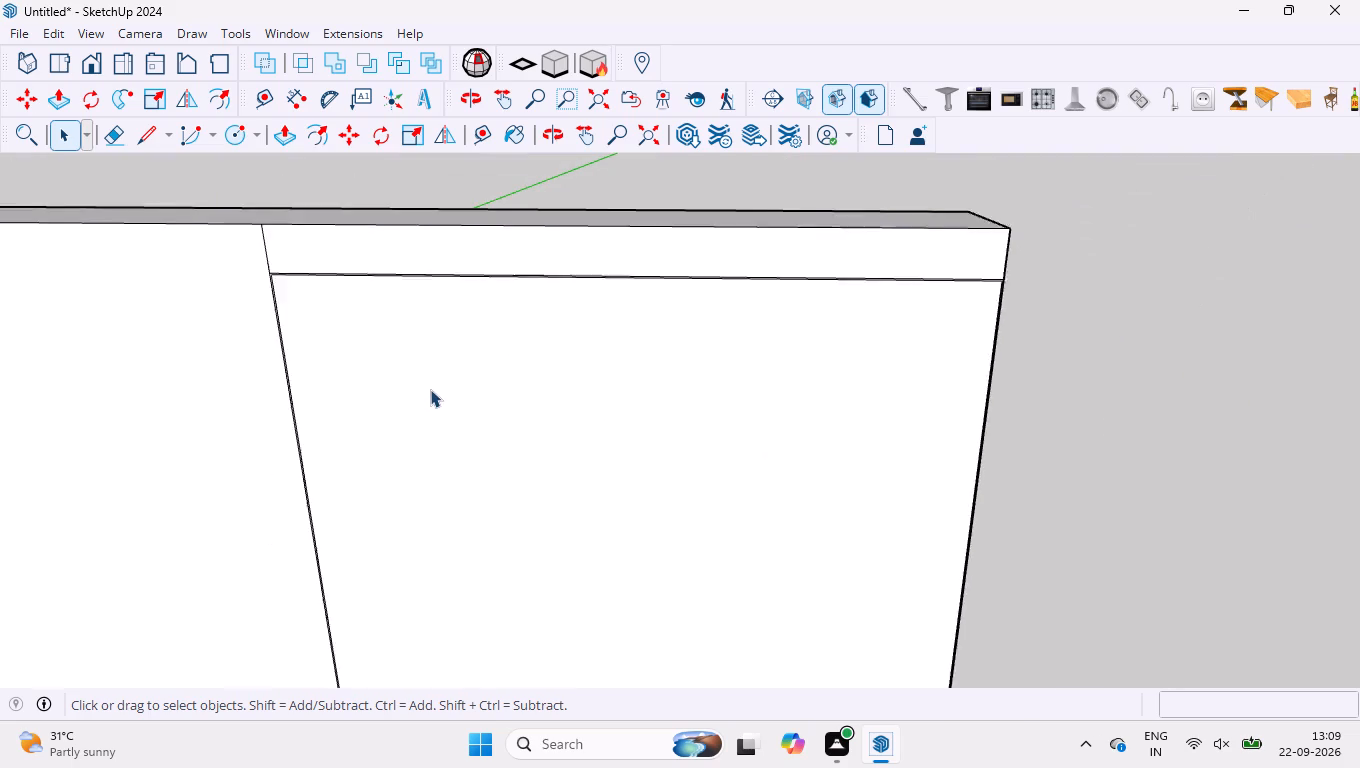
scroll(422, 358, "down", 8)
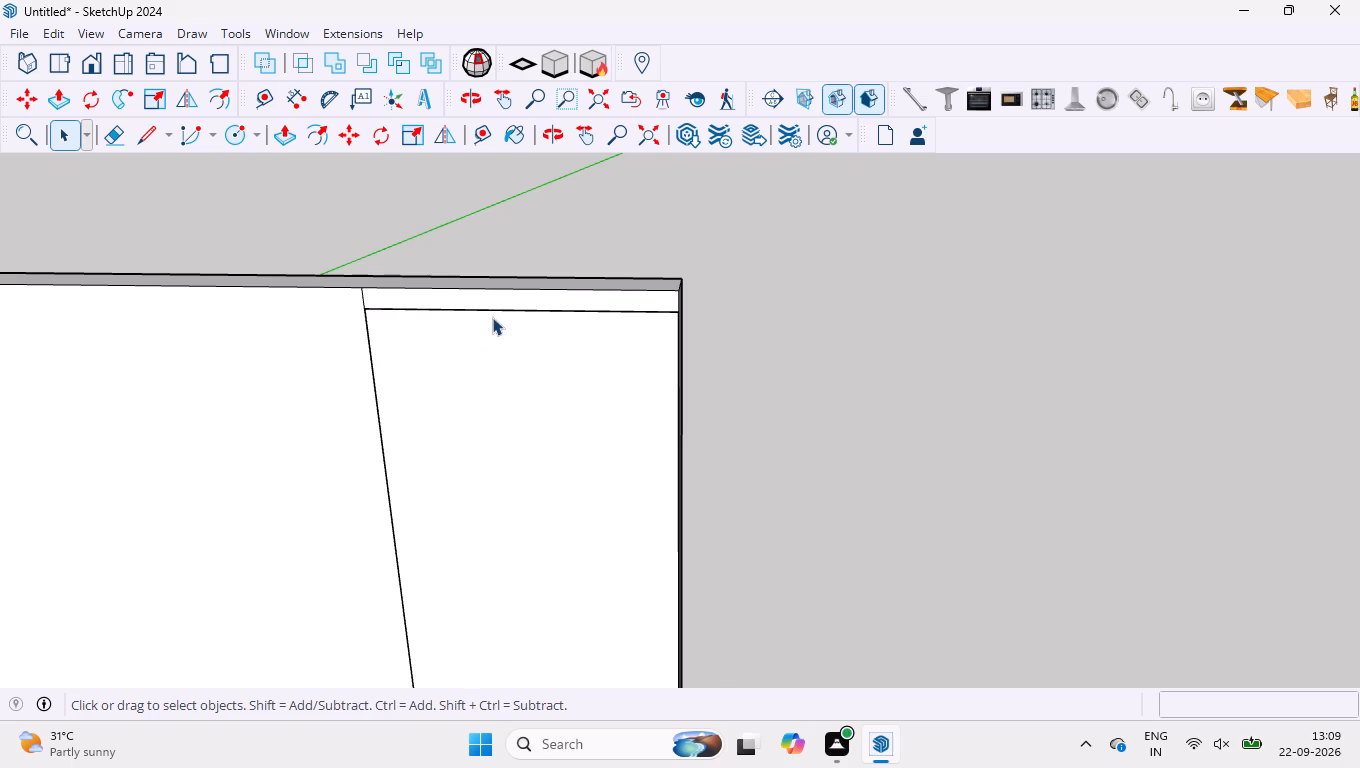
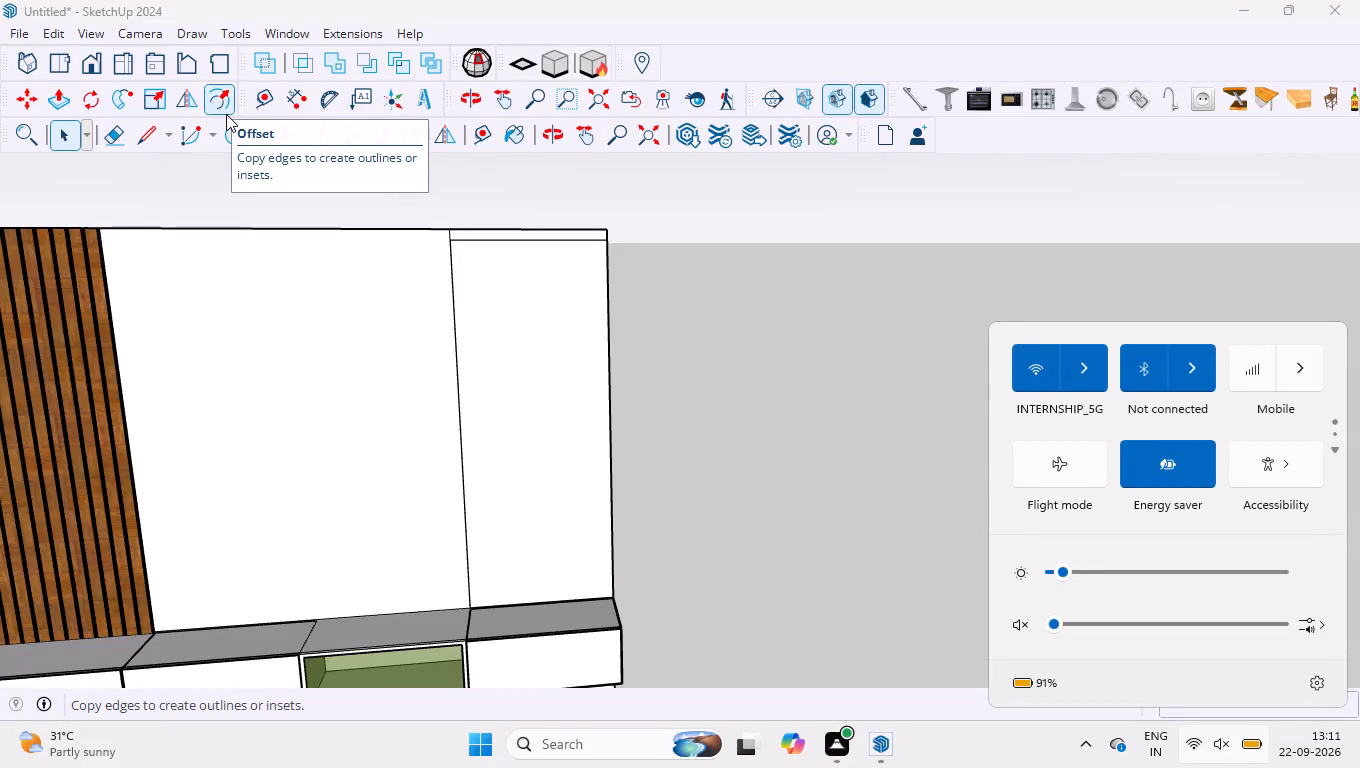
Dismiss the Windows quick settings flyout and return to the SketchUp model.
left_click(928, 533)
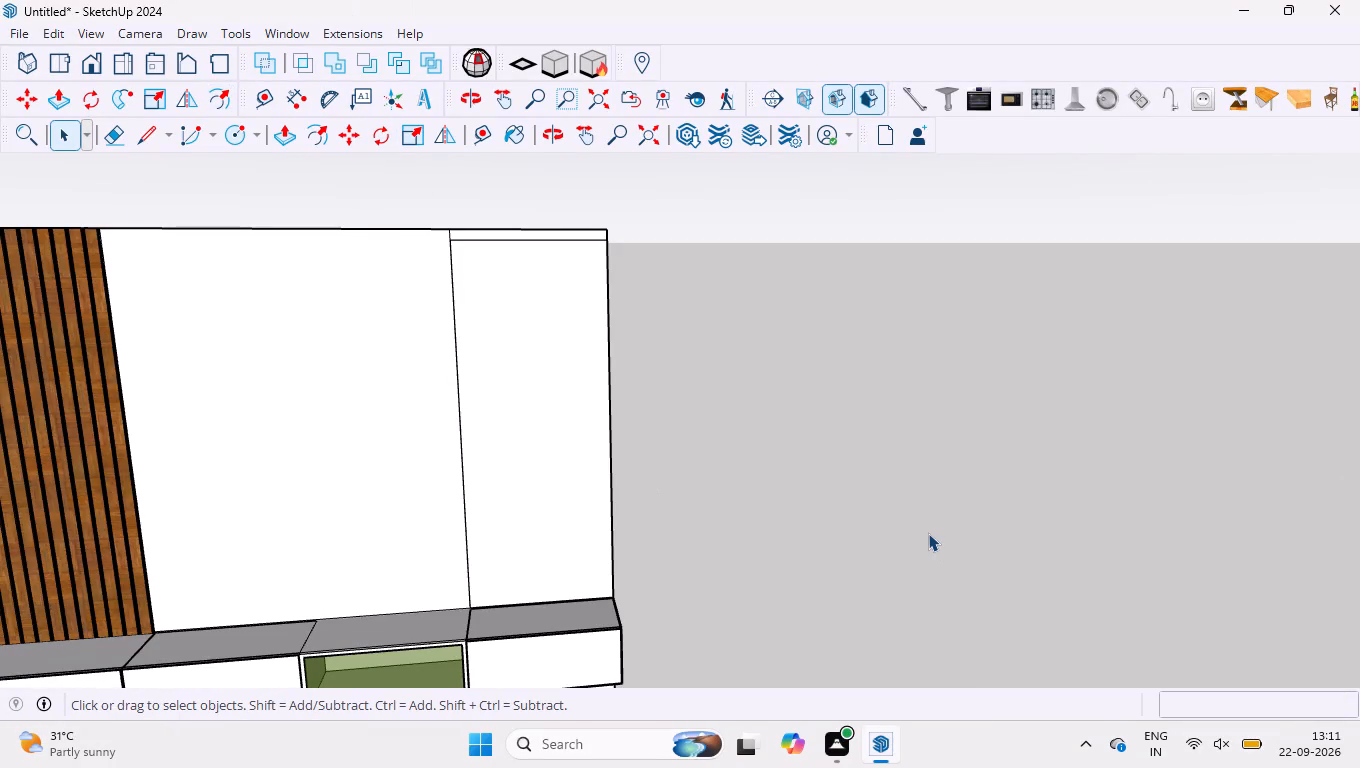
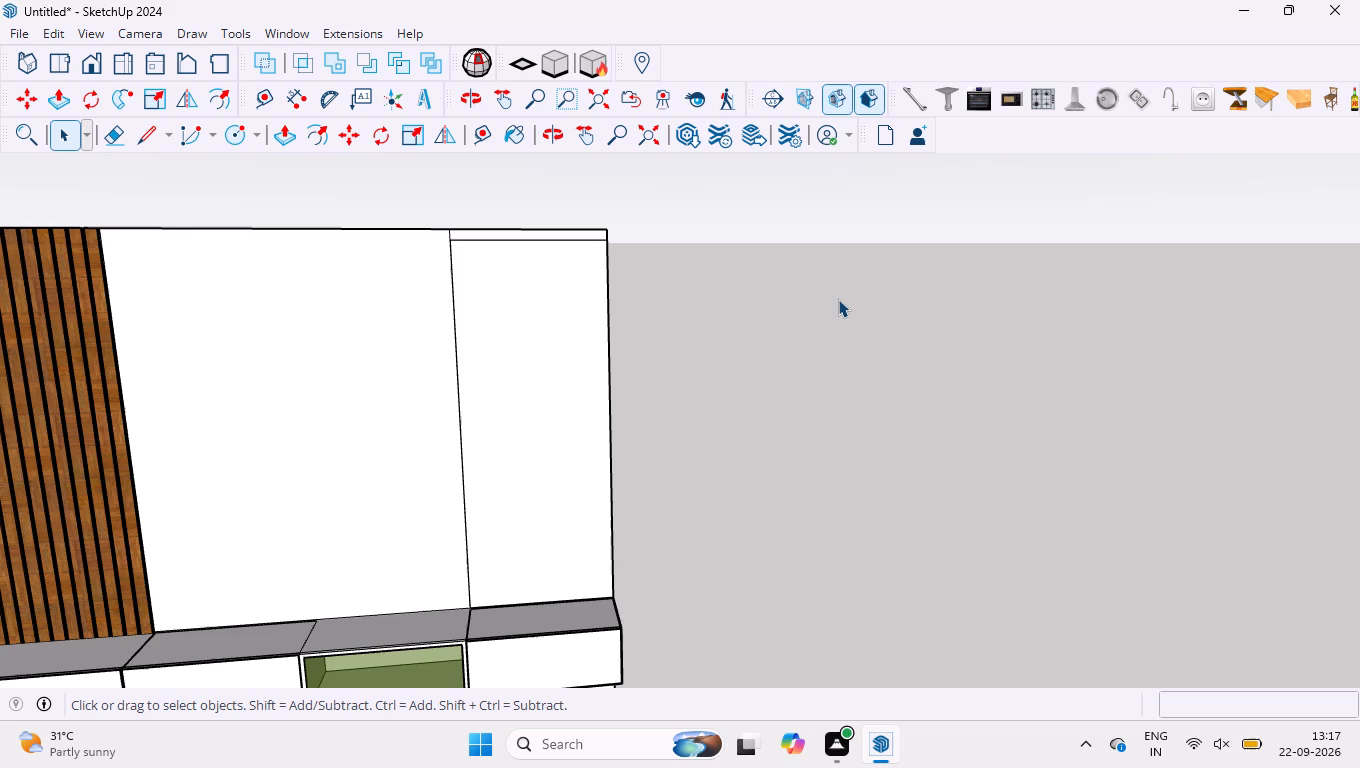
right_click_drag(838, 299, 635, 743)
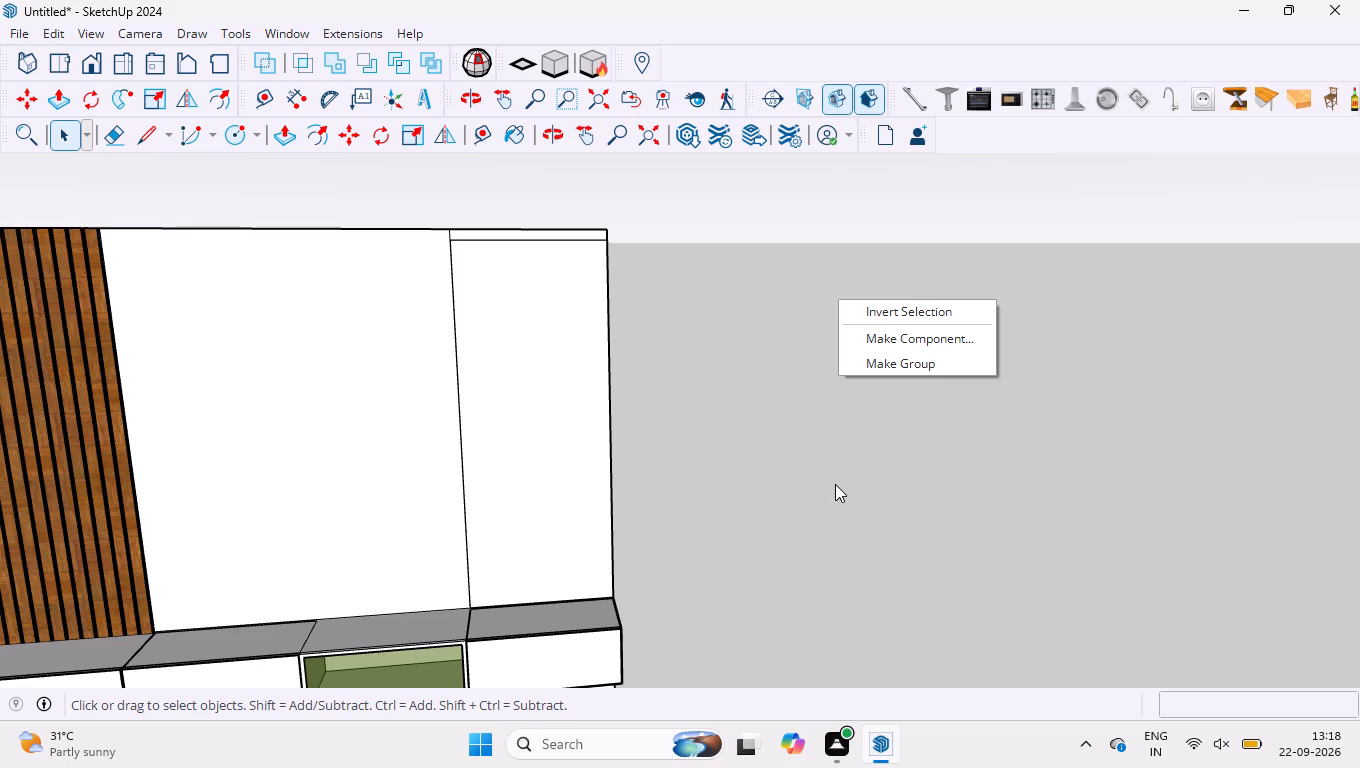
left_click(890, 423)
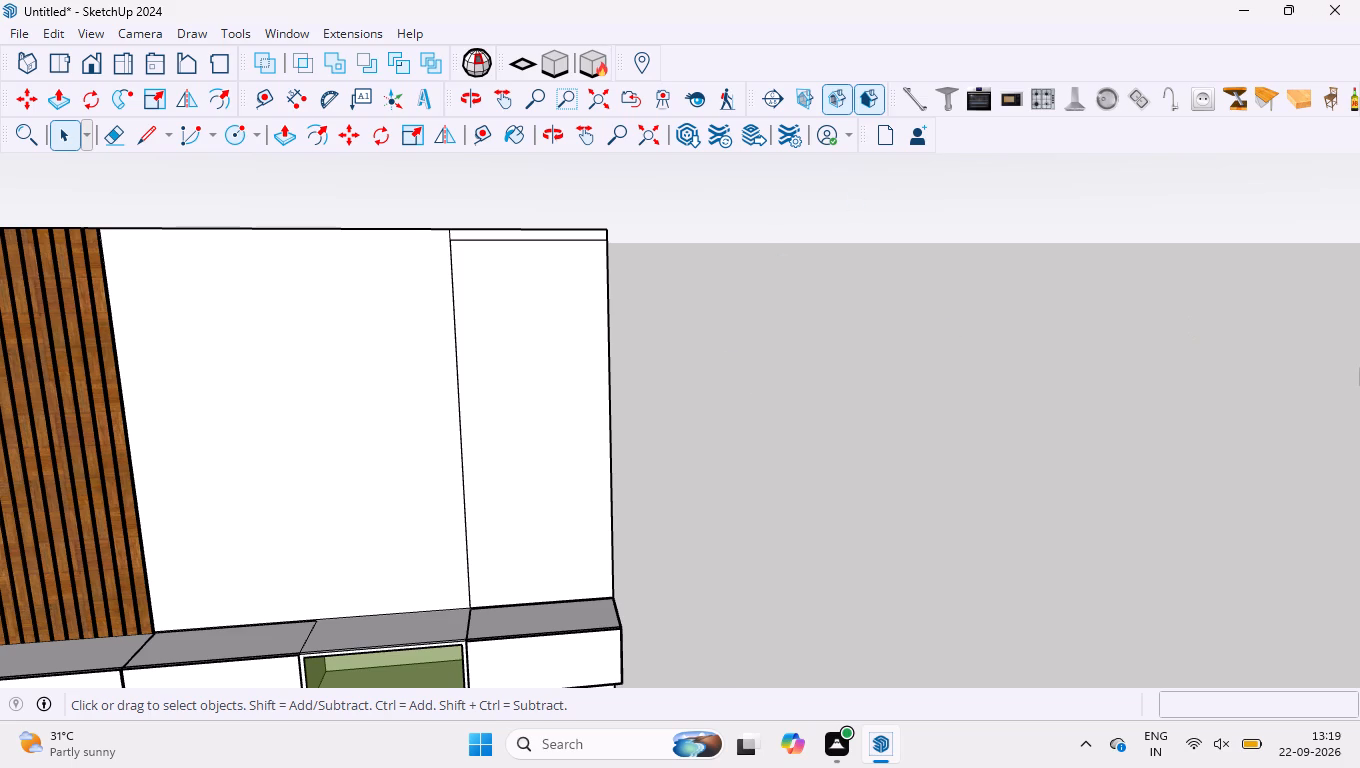
Examine the edges at the upper inner corner of the narrow plain wall panel, and view the whole wall unit from the front.
scroll(456, 247, "up", 11)
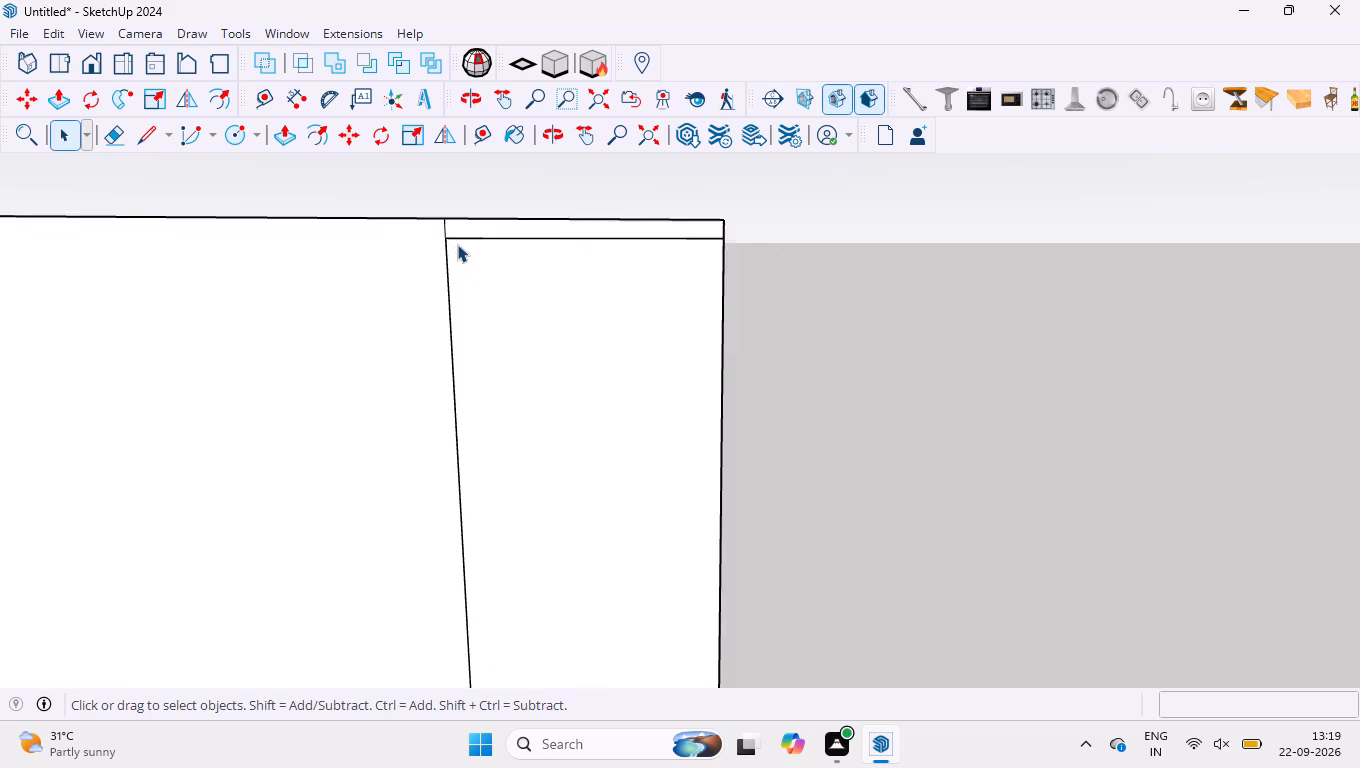
scroll(457, 244, "up", 13)
scroll(434, 234, "up", 17)
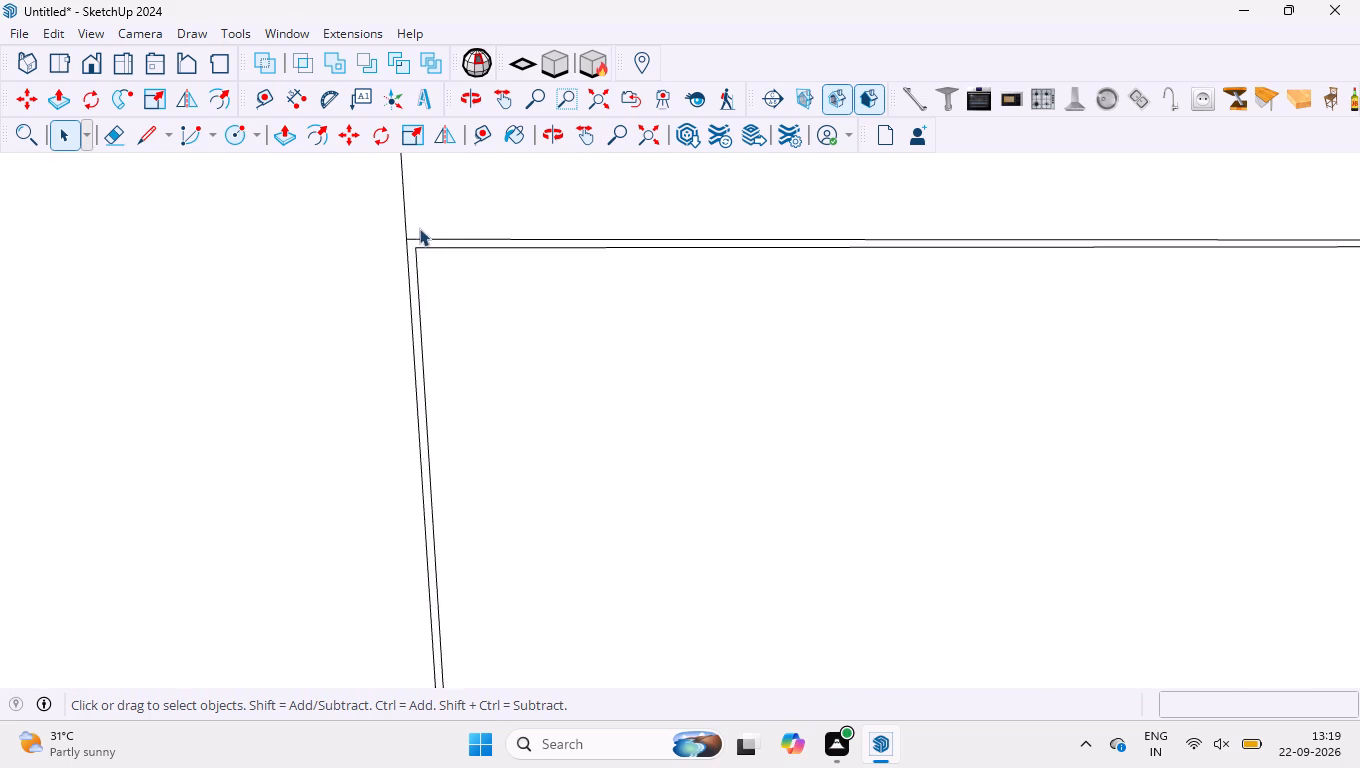
scroll(419, 228, "up", 13)
scroll(373, 216, "down", 17)
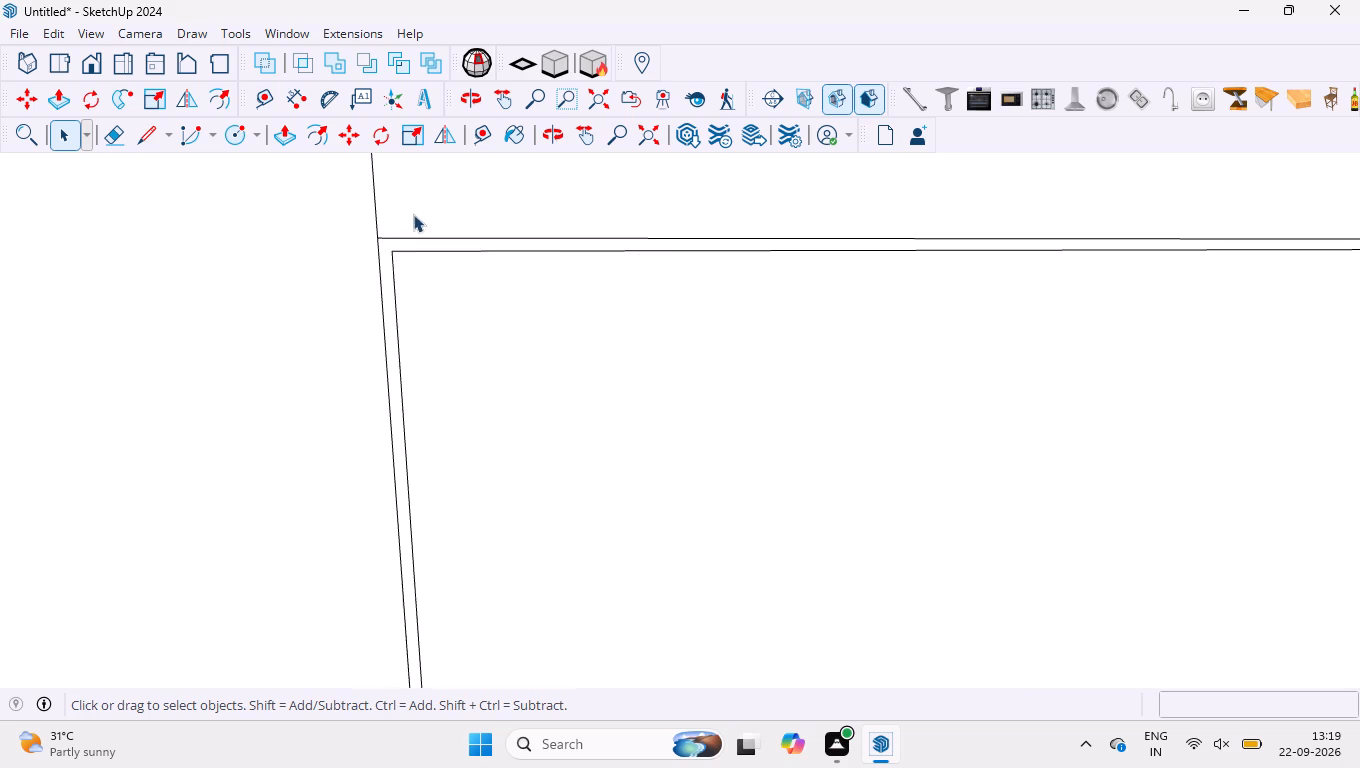
scroll(413, 214, "down", 5)
scroll(381, 255, "down", 20)
scroll(381, 255, "down", 4)
scroll(513, 171, "down", 4)
scroll(743, 270, "down", 14)
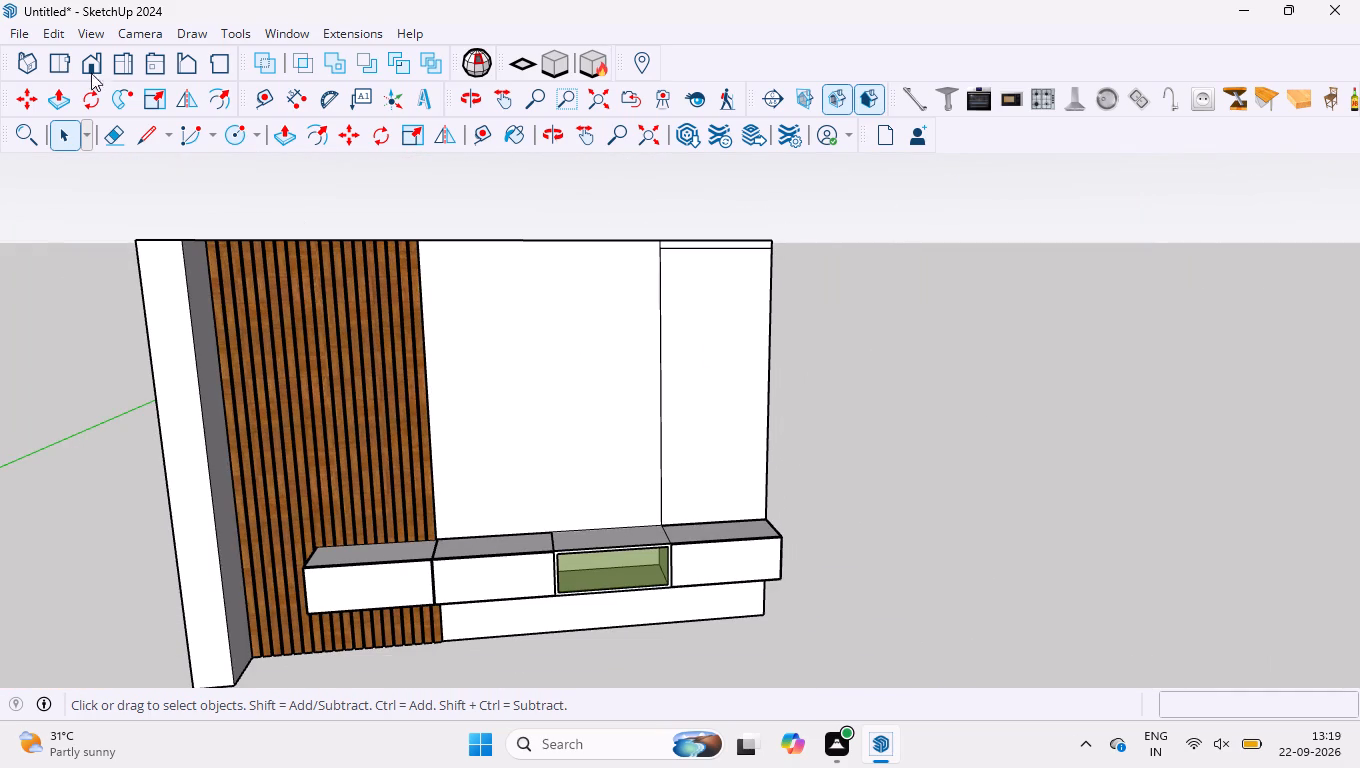
left_click(91, 67)
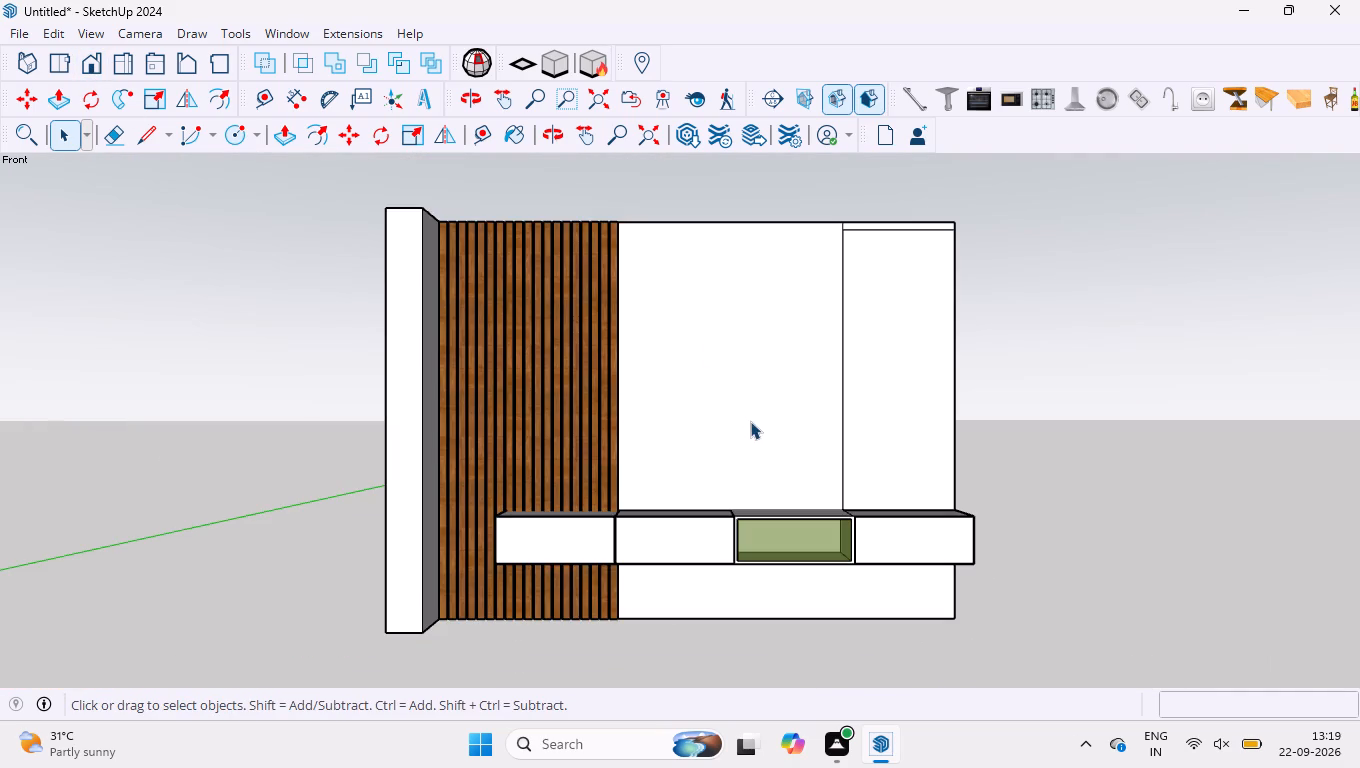
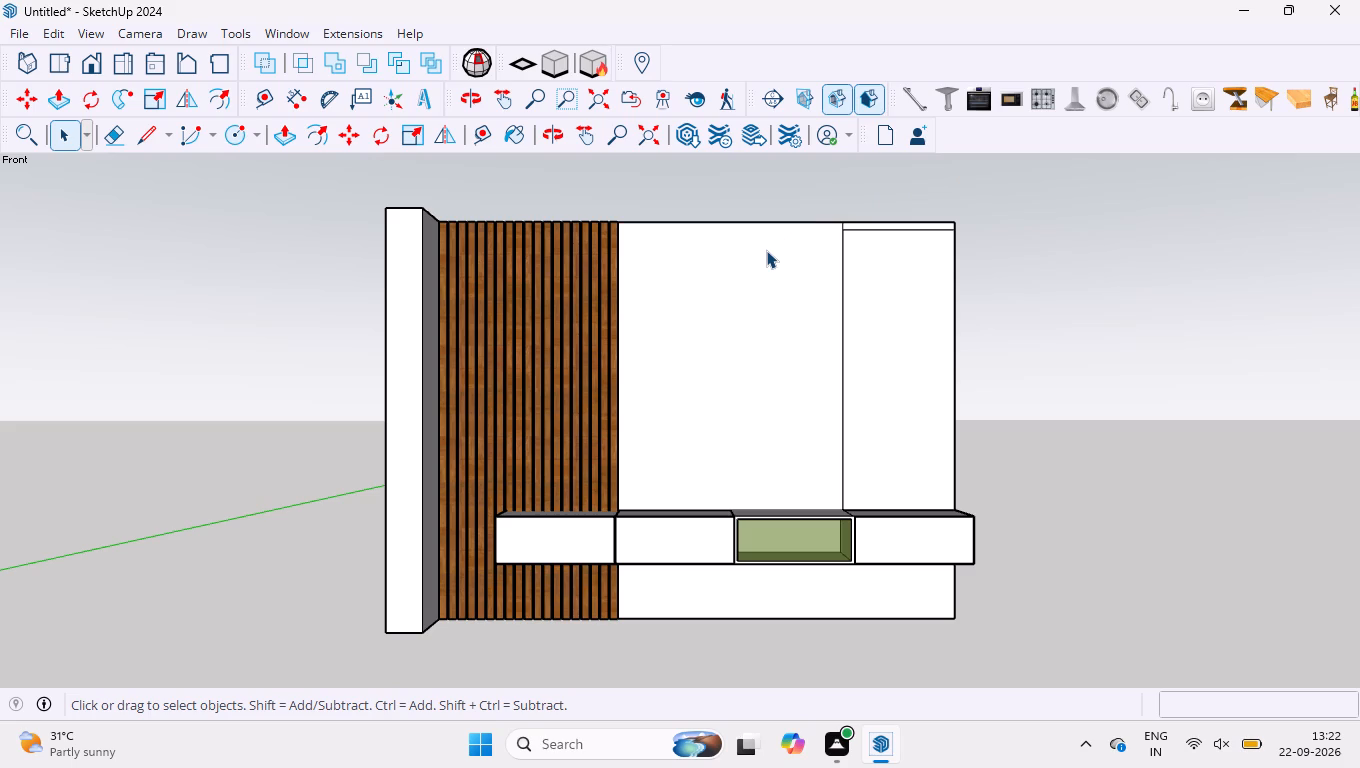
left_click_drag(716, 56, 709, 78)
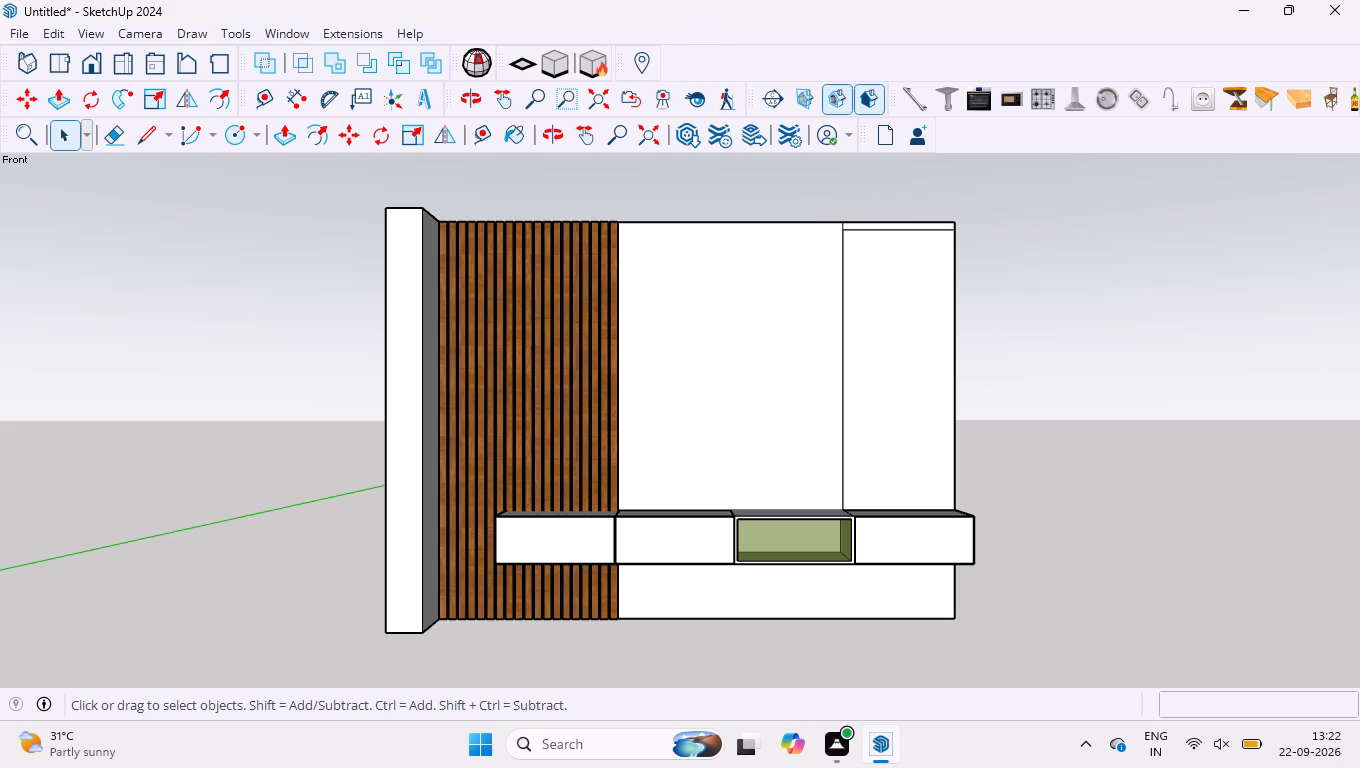
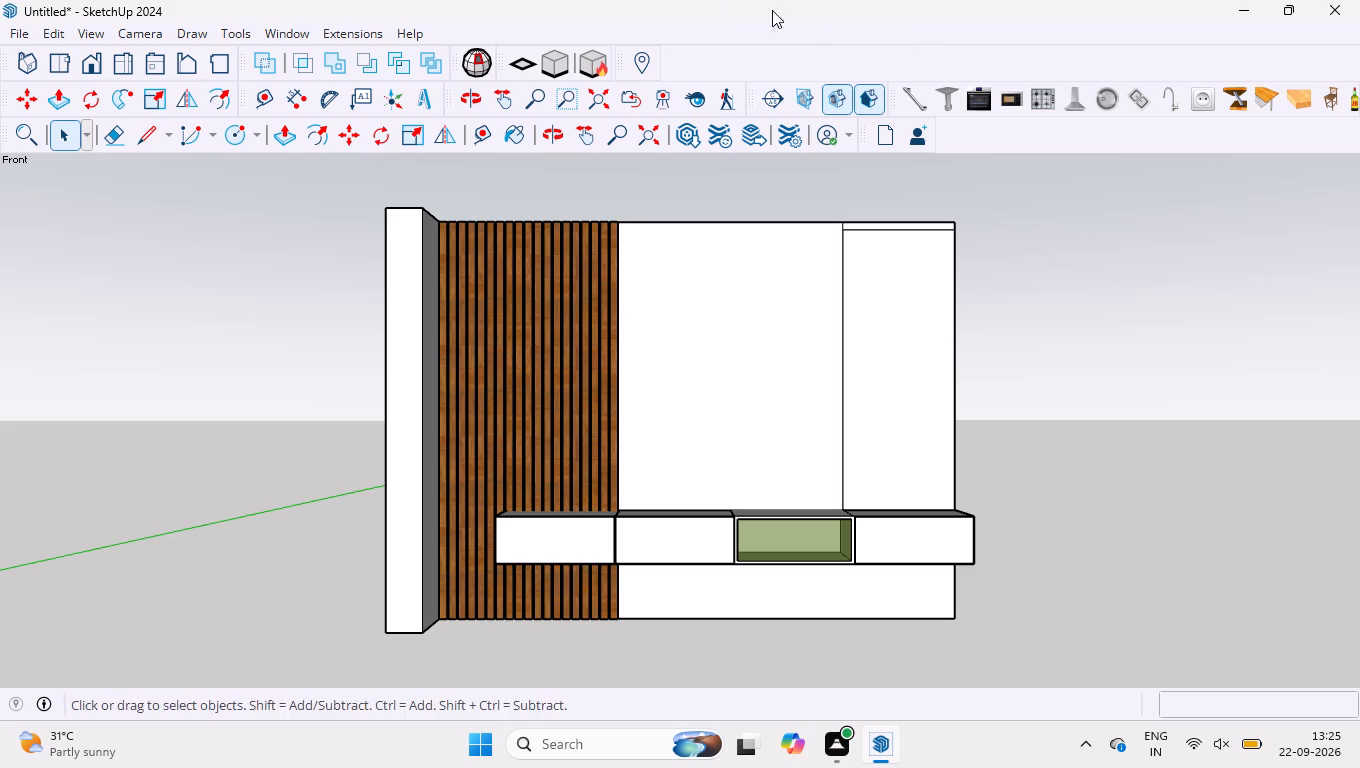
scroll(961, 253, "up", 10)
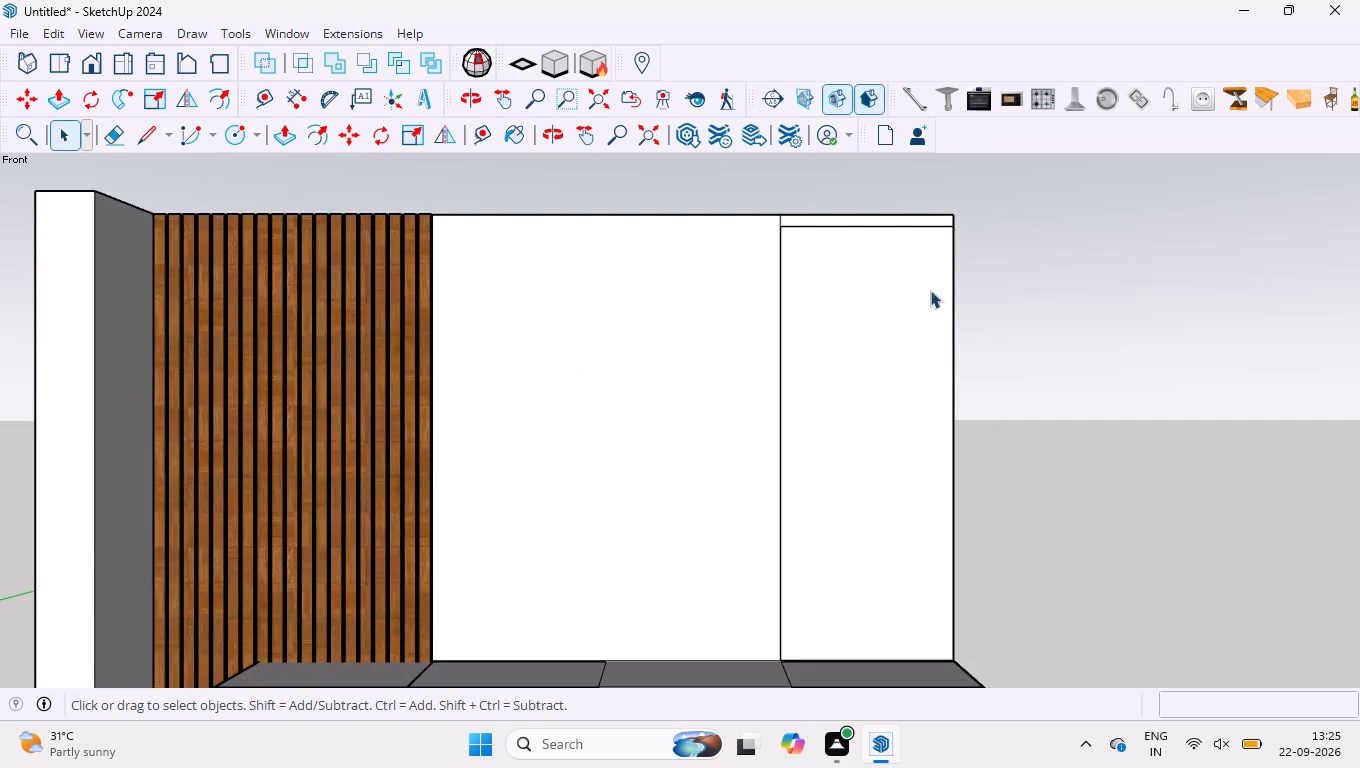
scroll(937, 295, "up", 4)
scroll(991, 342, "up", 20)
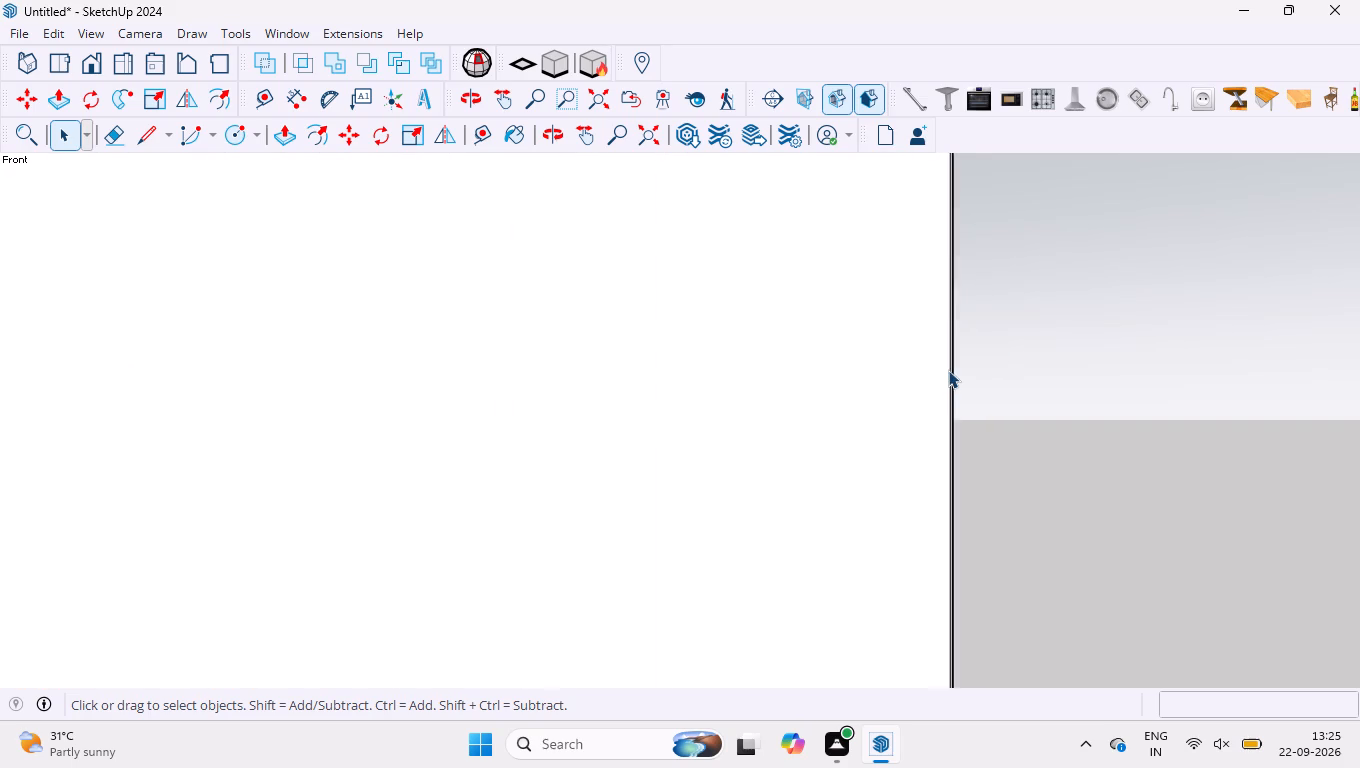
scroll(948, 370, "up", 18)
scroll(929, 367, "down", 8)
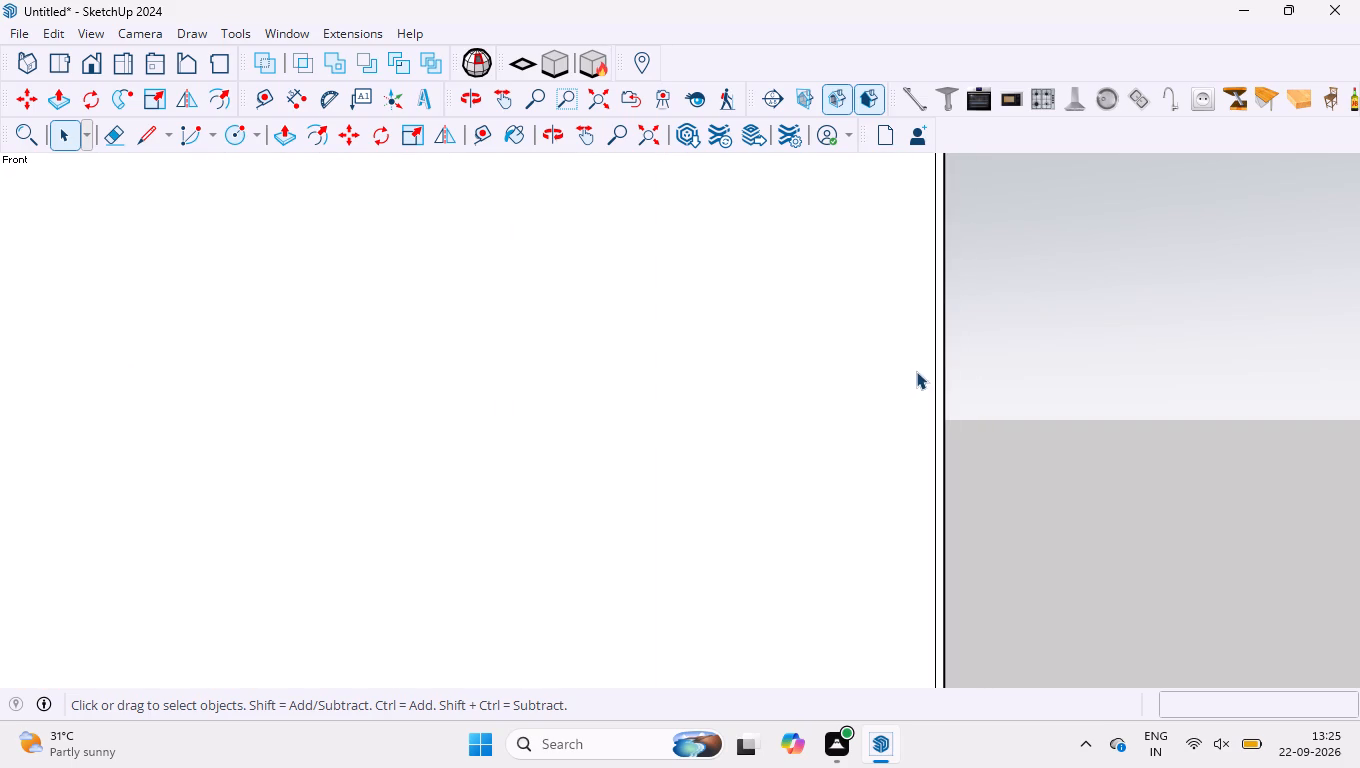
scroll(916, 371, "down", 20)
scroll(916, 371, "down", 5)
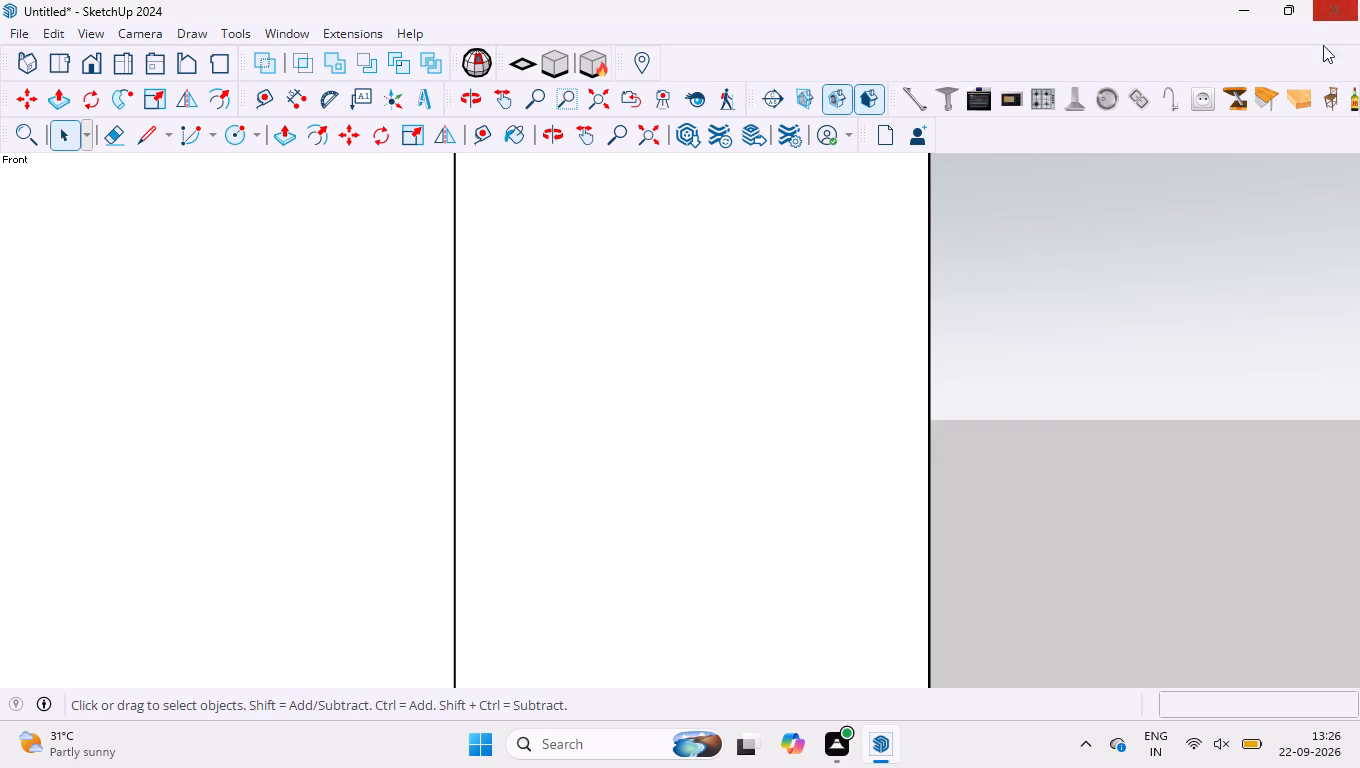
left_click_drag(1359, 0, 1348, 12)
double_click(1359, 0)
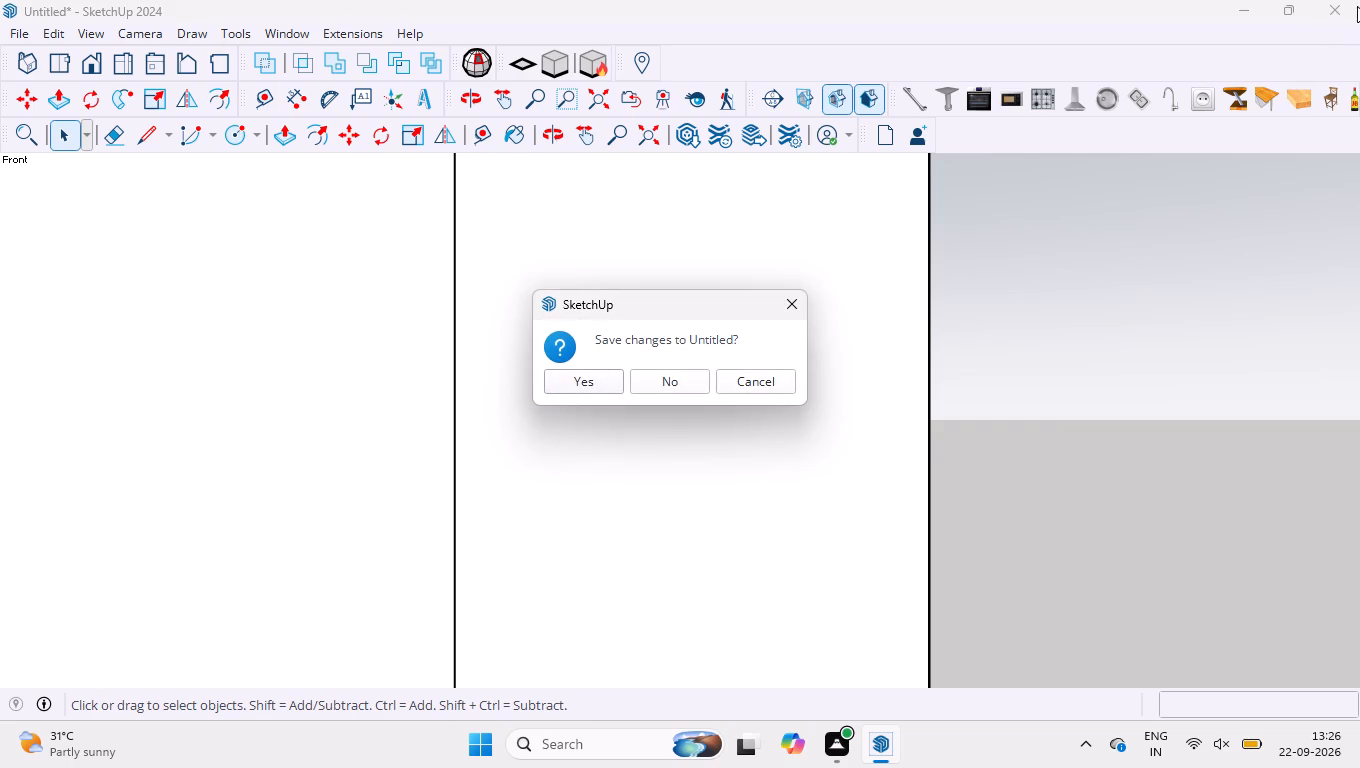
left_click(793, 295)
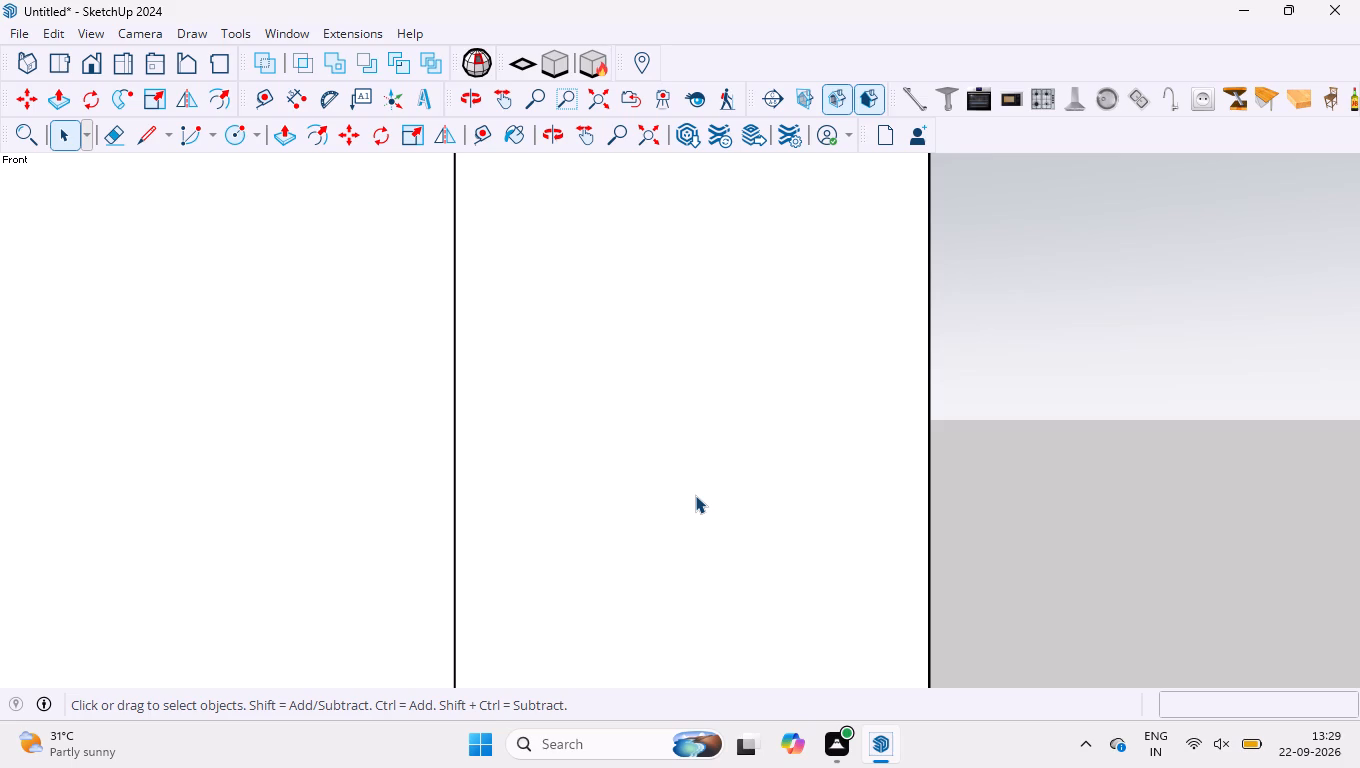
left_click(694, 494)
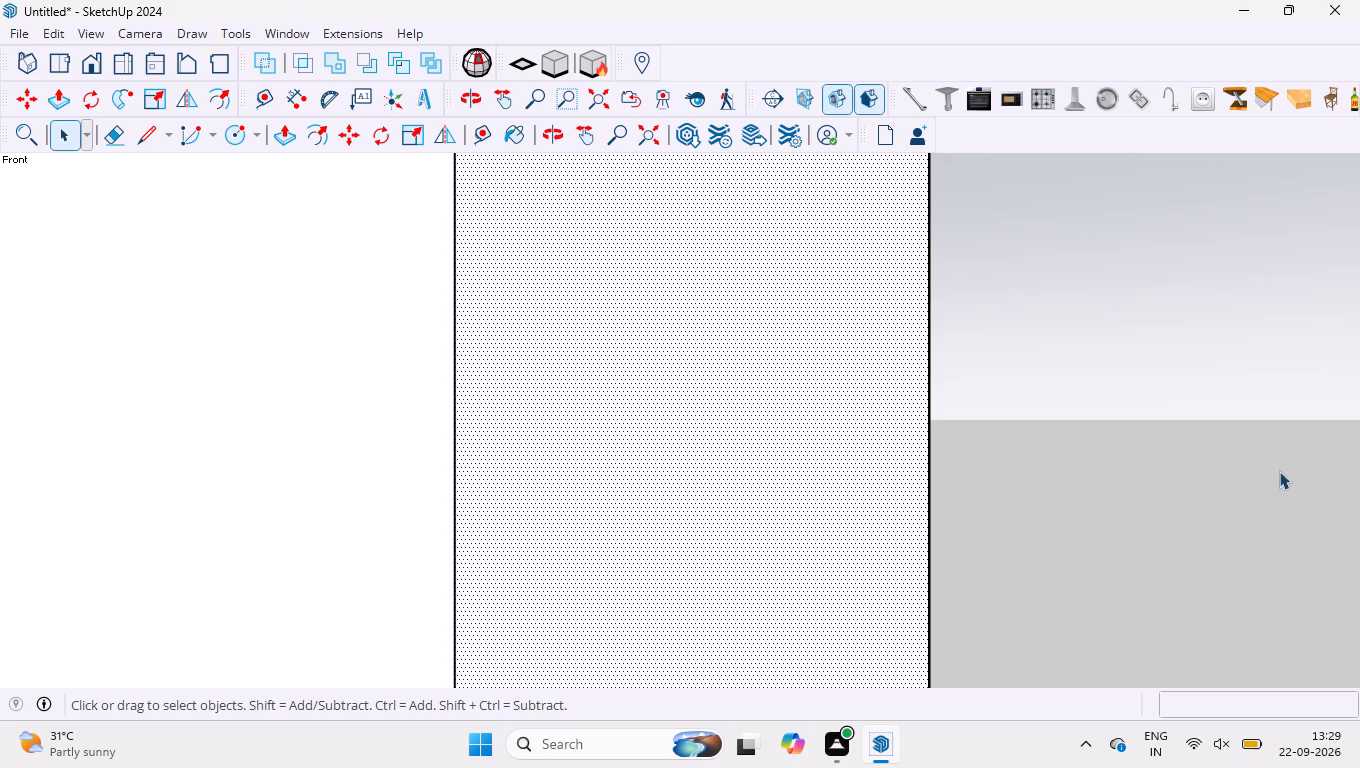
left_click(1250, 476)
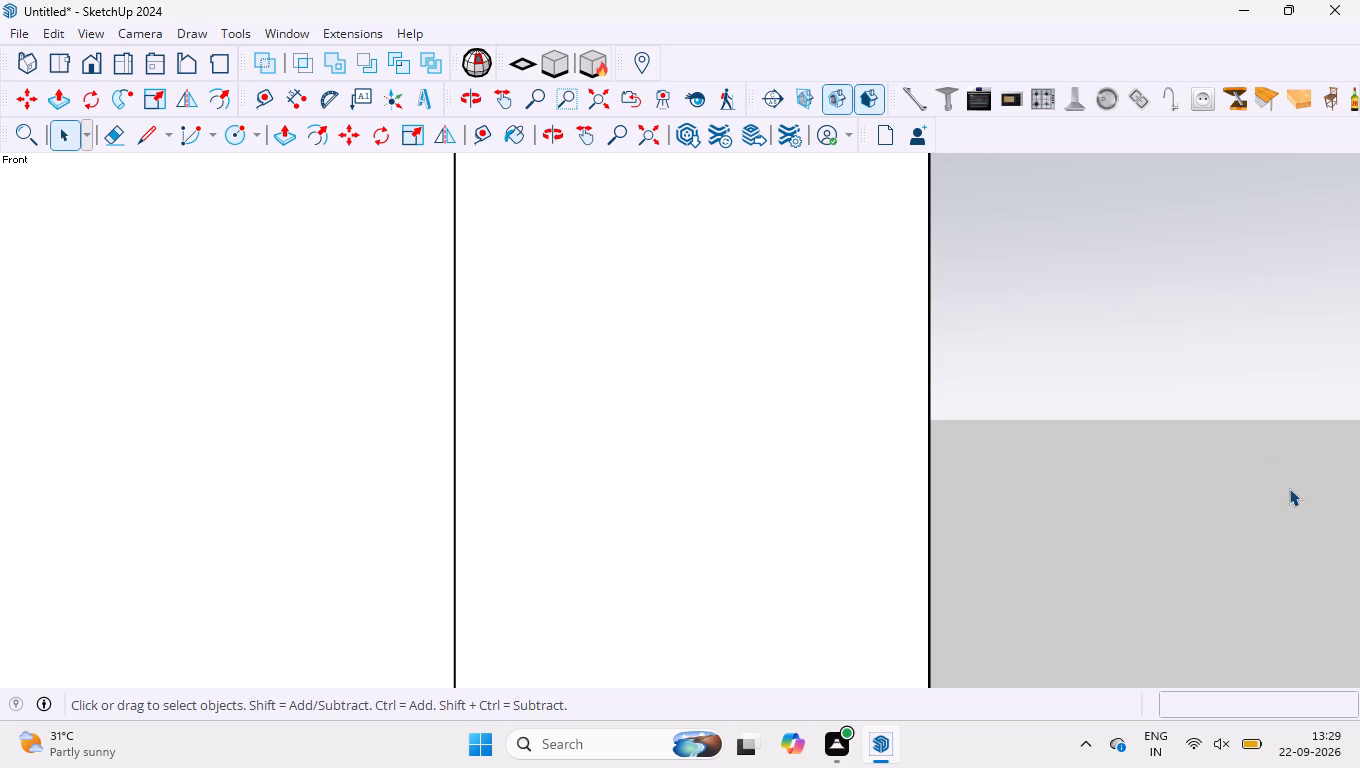
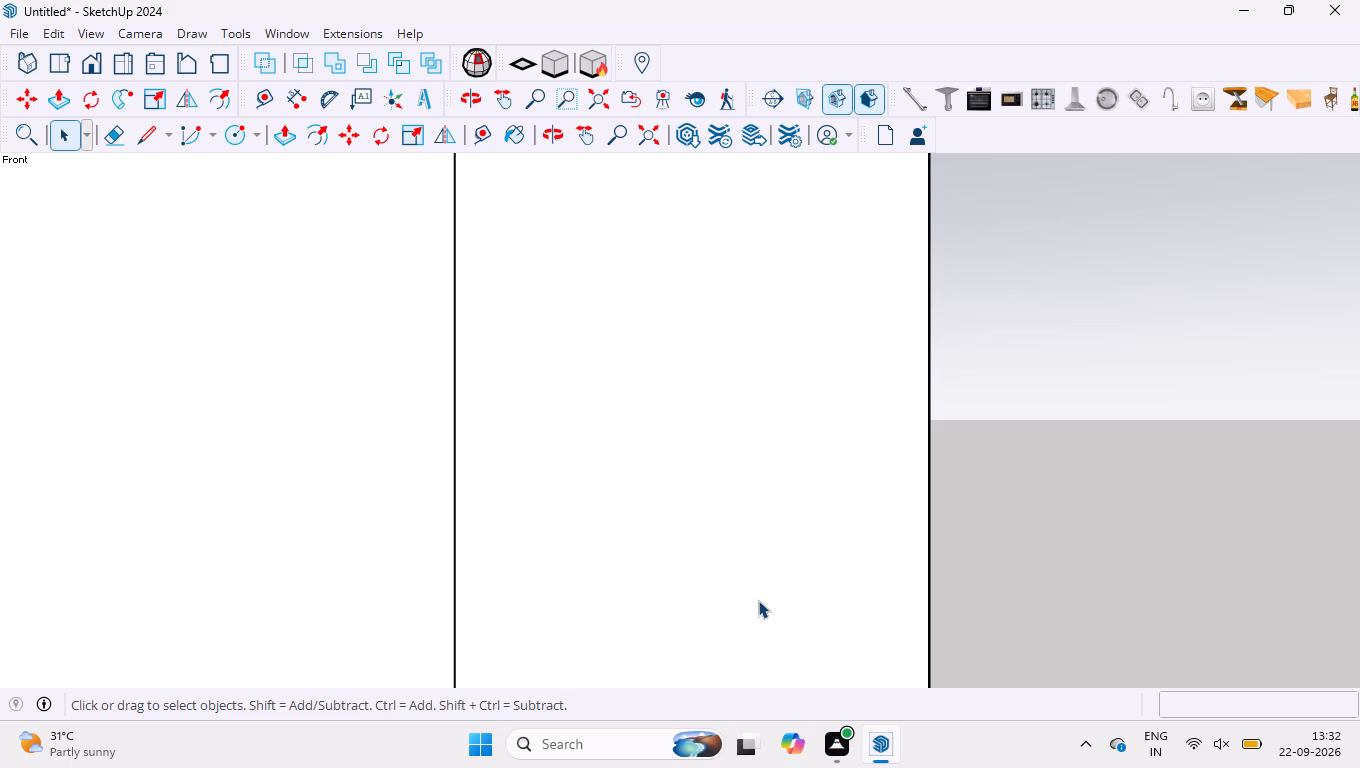
Examine the narrow plain wall panel and the thin strip along its top edge against the whole wall unit.
left_click(13, 184)
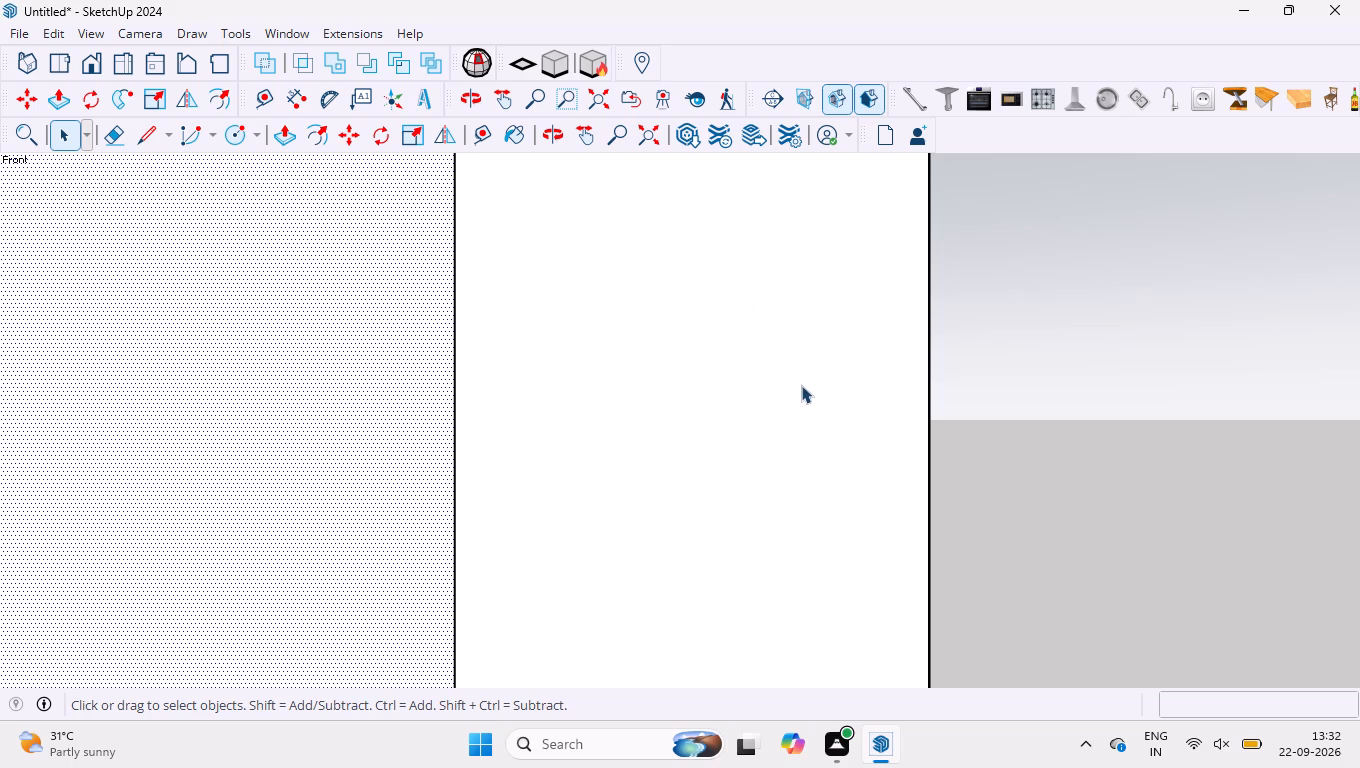
left_click(1011, 444)
scroll(497, 332, "down", 1)
scroll(964, 362, "down", 12)
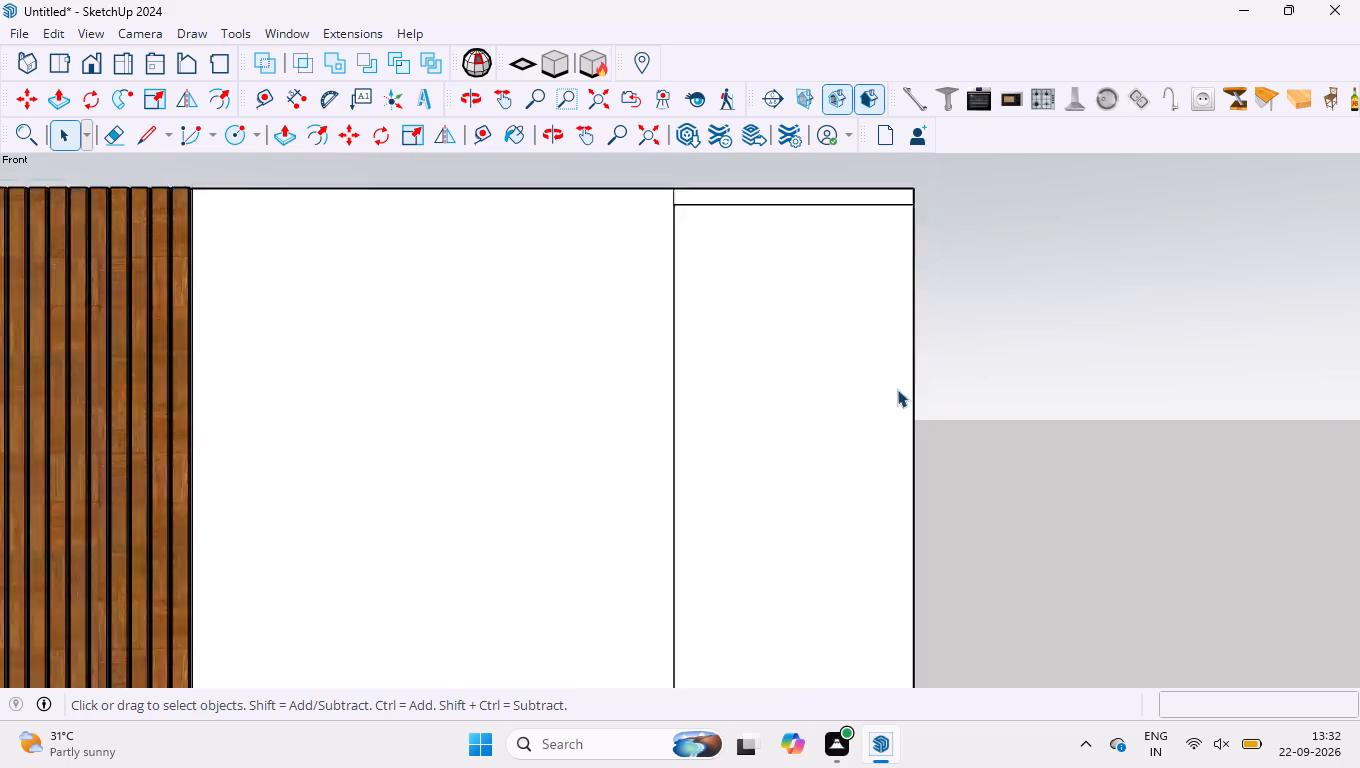
scroll(824, 146, "up", 6)
scroll(769, 264, "up", 6)
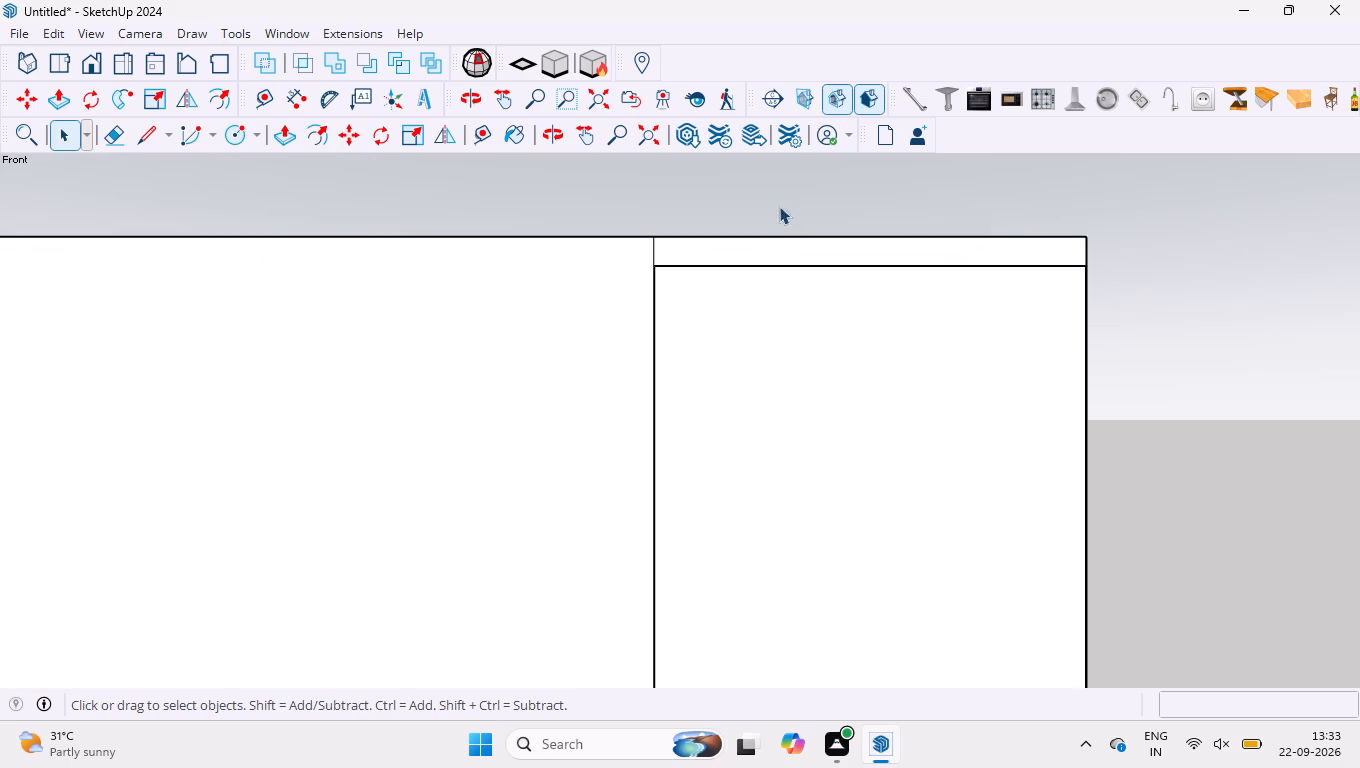
scroll(836, 265, "up", 8)
scroll(487, 126, "down", 4)
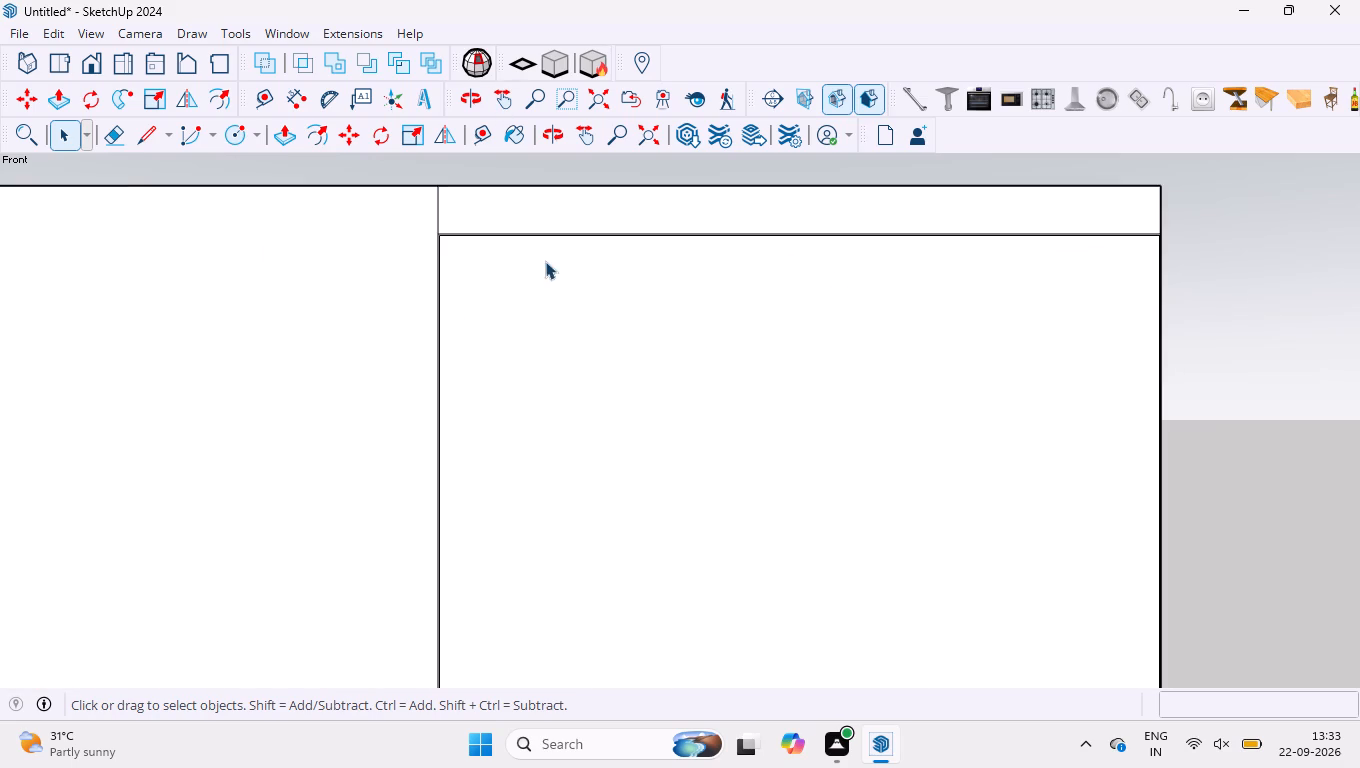
scroll(865, 339, "up", 3)
scroll(990, 233, "down", 4)
scroll(544, 199, "down", 3)
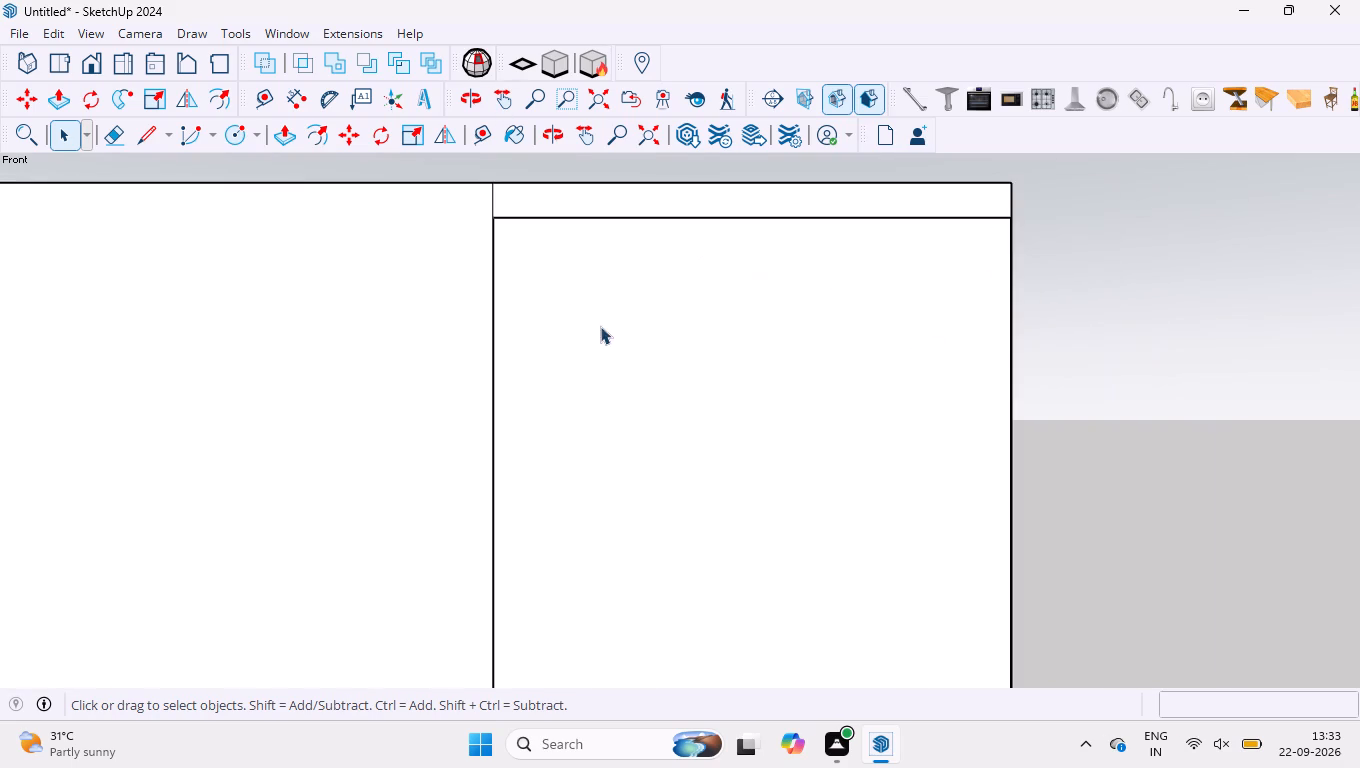
scroll(635, 221, "down", 3)
scroll(647, 402, "up", 2)
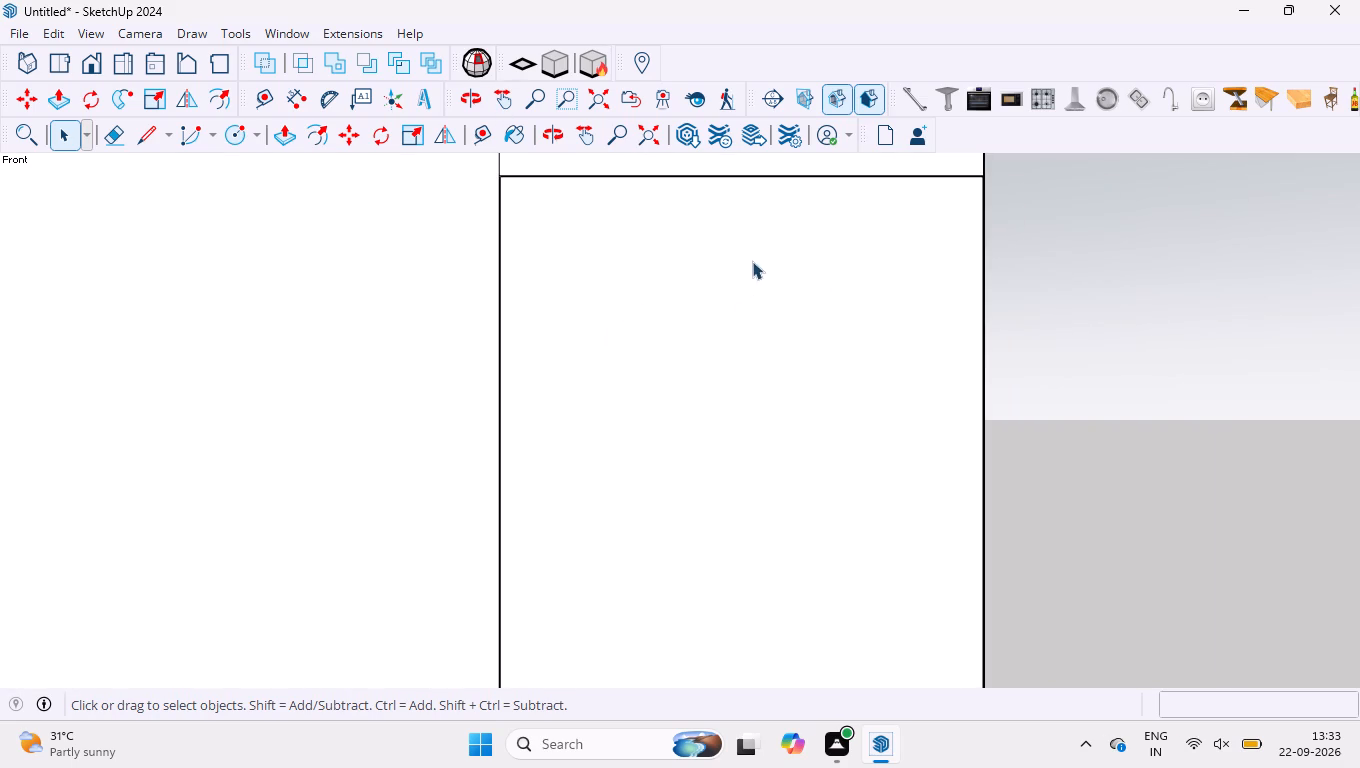
scroll(739, 269, "down", 3)
scroll(806, 183, "down", 10)
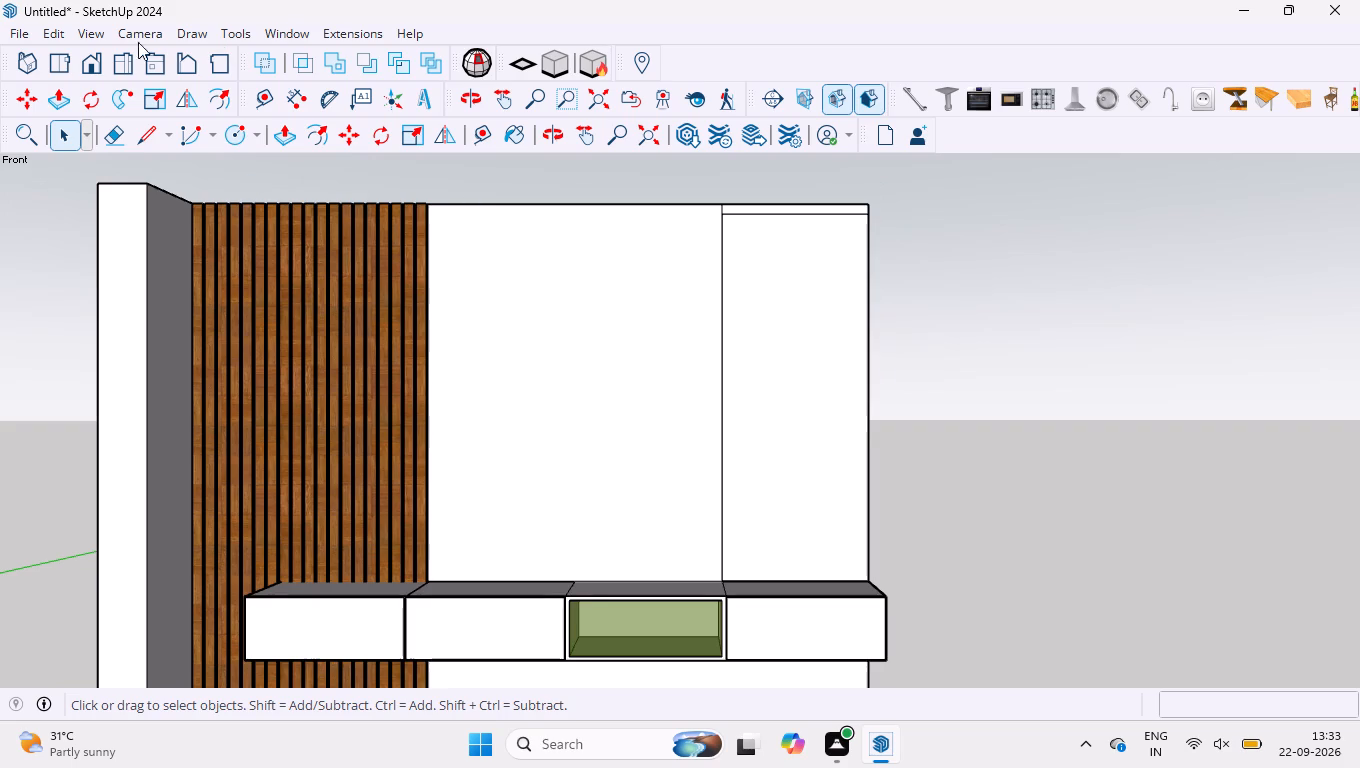
left_click(92, 70)
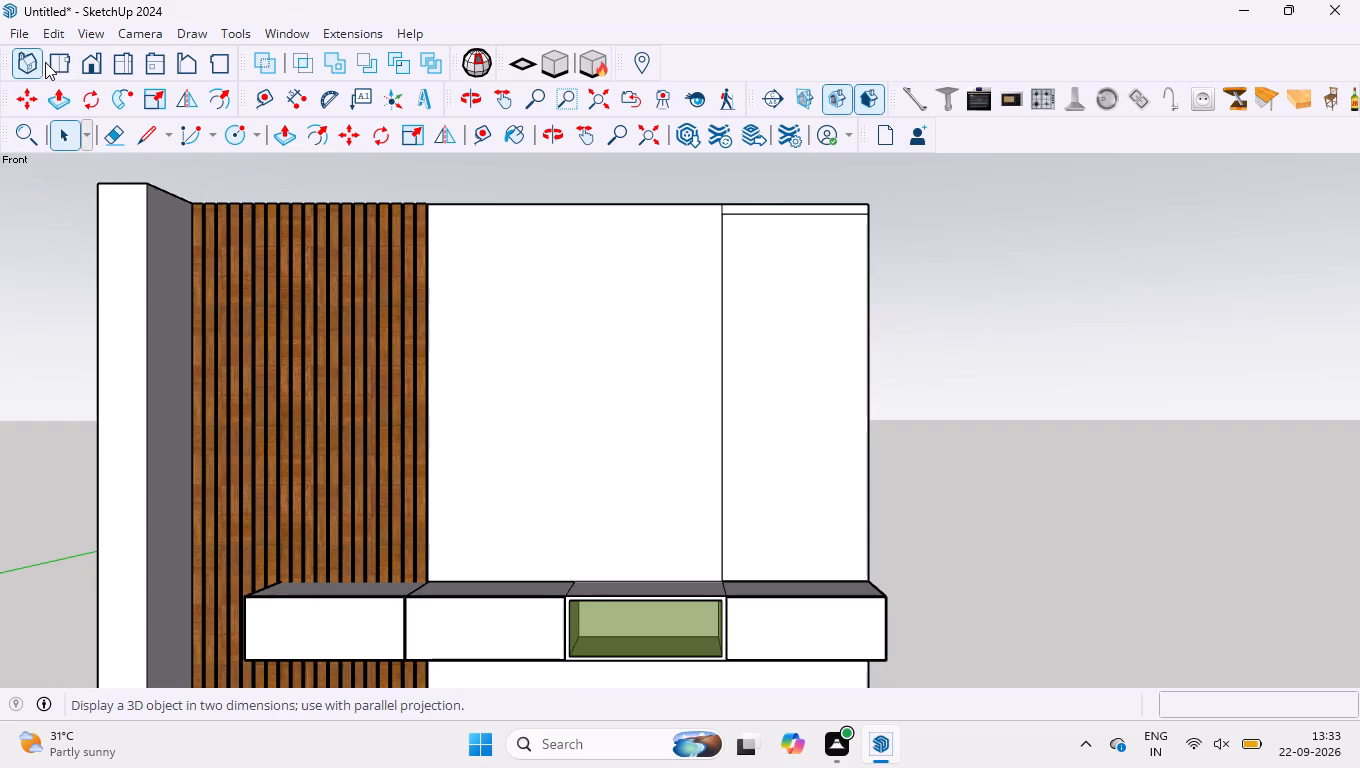
left_click(50, 61)
left_click(87, 68)
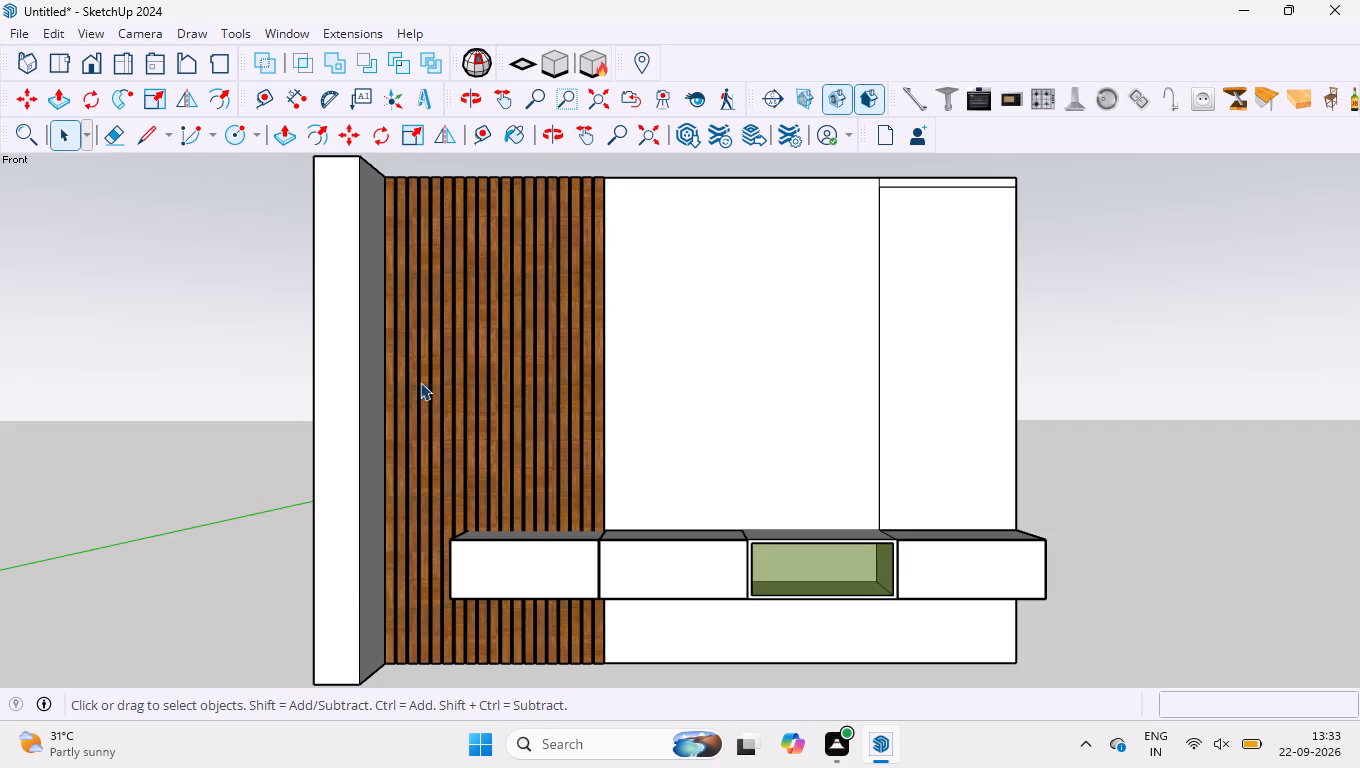
Inspect the wood slats and the gaps between them up close from an angle, and return to the front view.
scroll(511, 349, "up", 17)
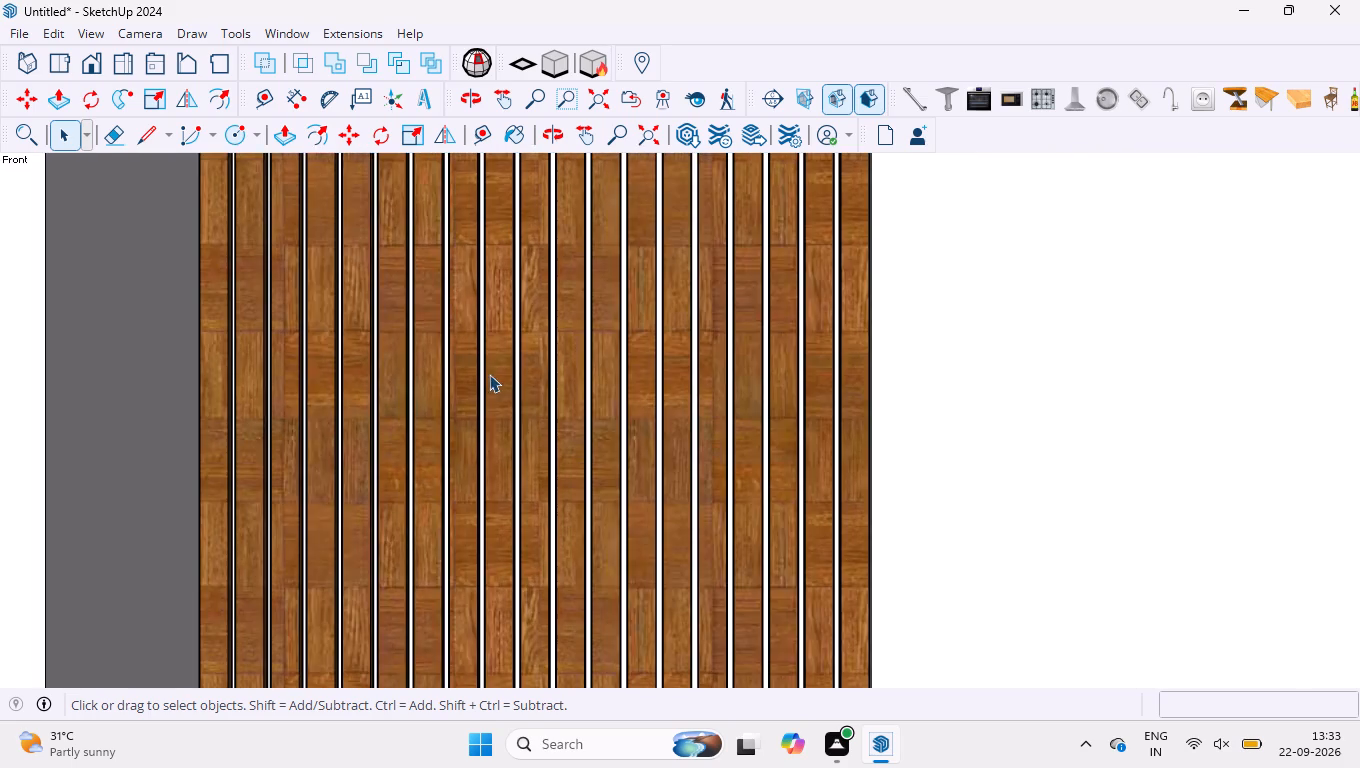
middle_click_drag(498, 370, 567, 383)
scroll(597, 400, "up", 3)
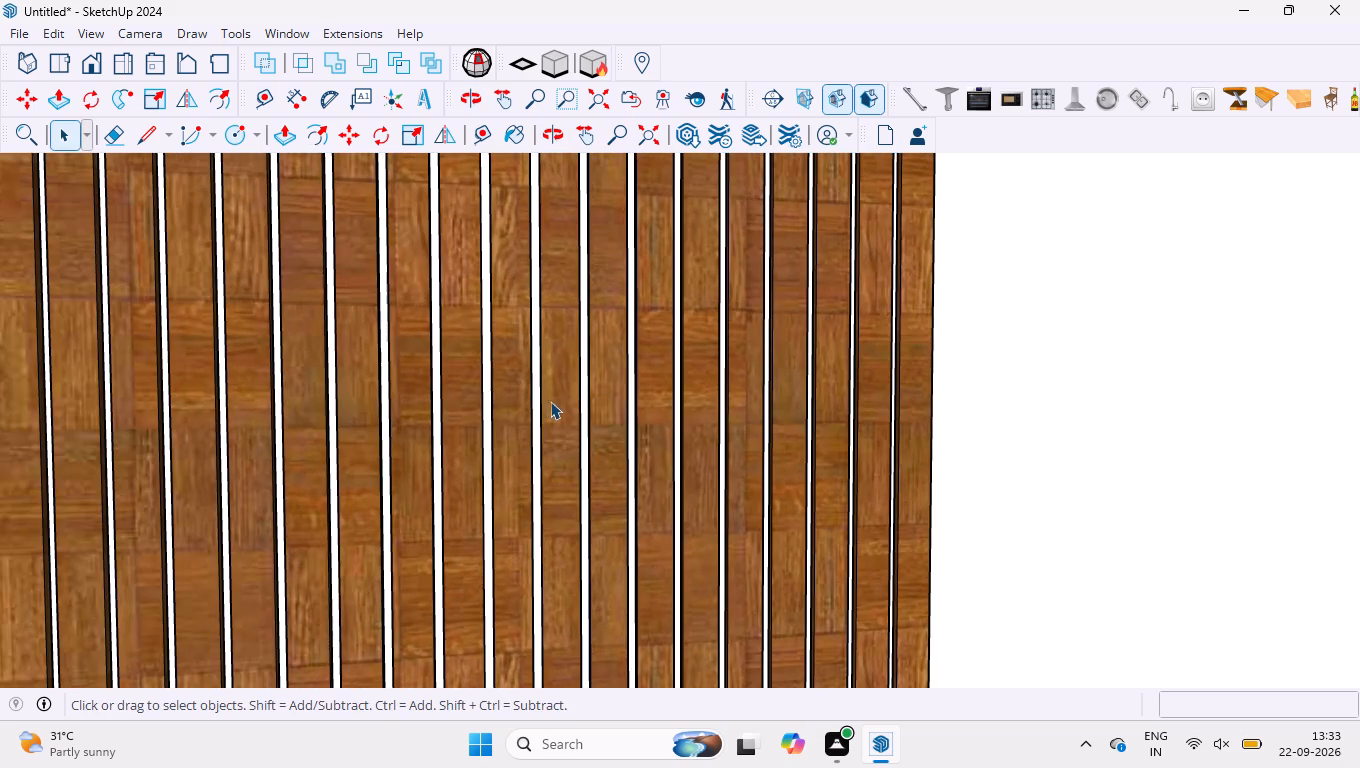
scroll(579, 383, "down", 2)
scroll(52, 291, "up", 3)
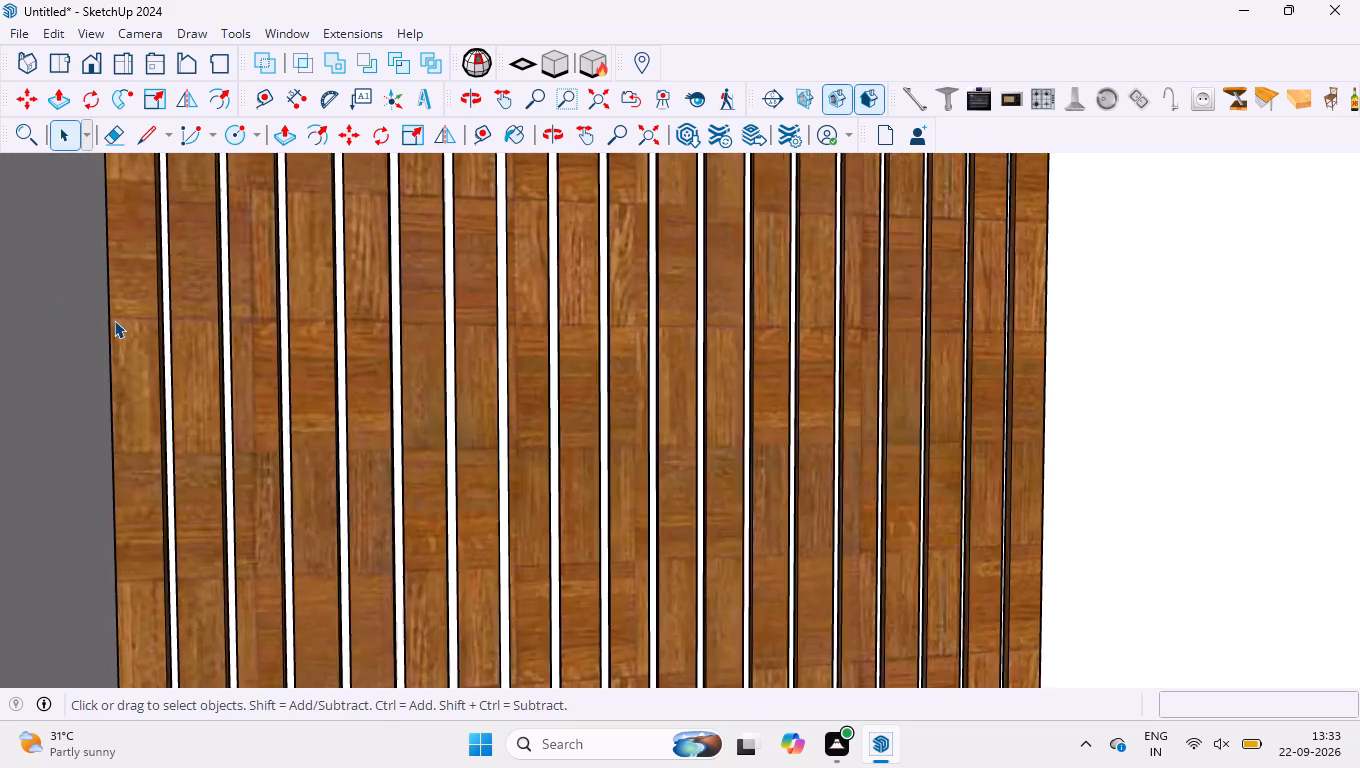
scroll(114, 320, "up", 3)
middle_click_drag(283, 377, 260, 444)
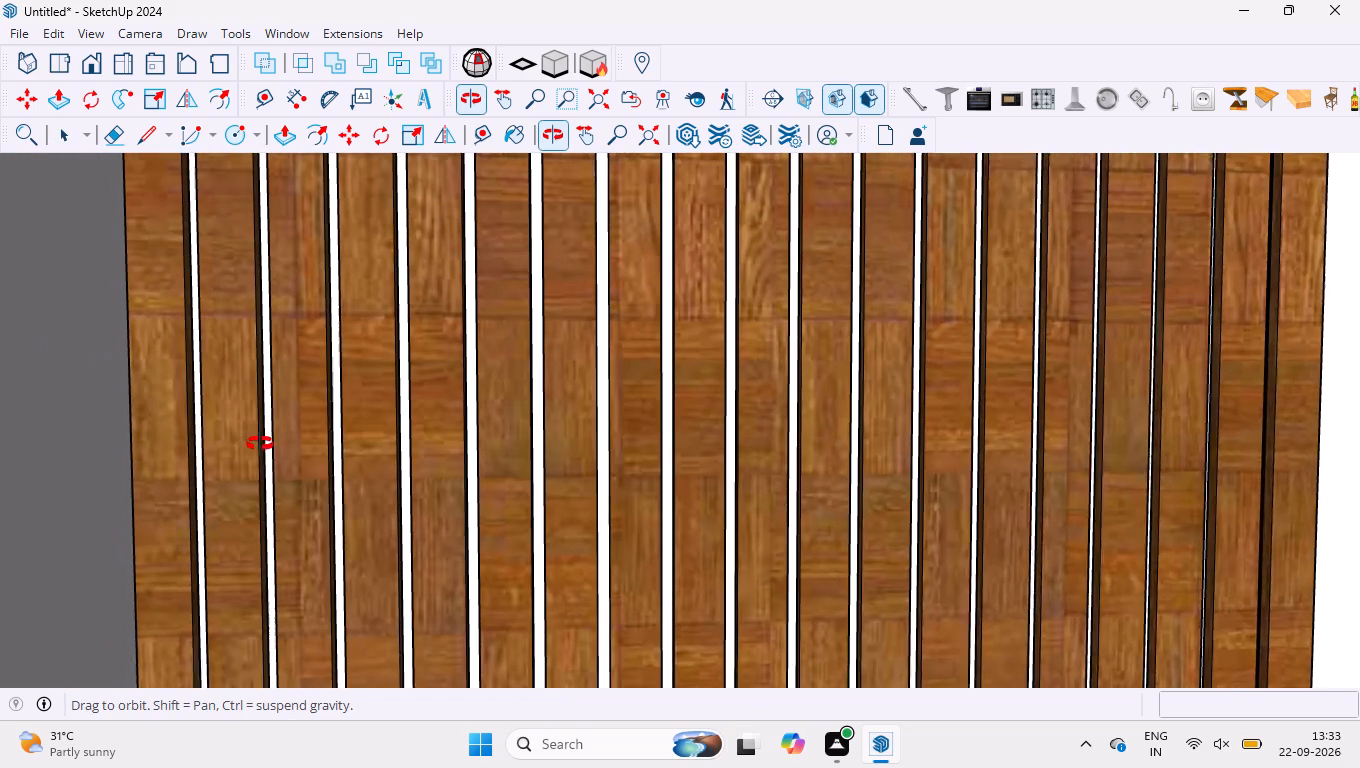
middle_click_drag(260, 444, 253, 446)
left_click(101, 63)
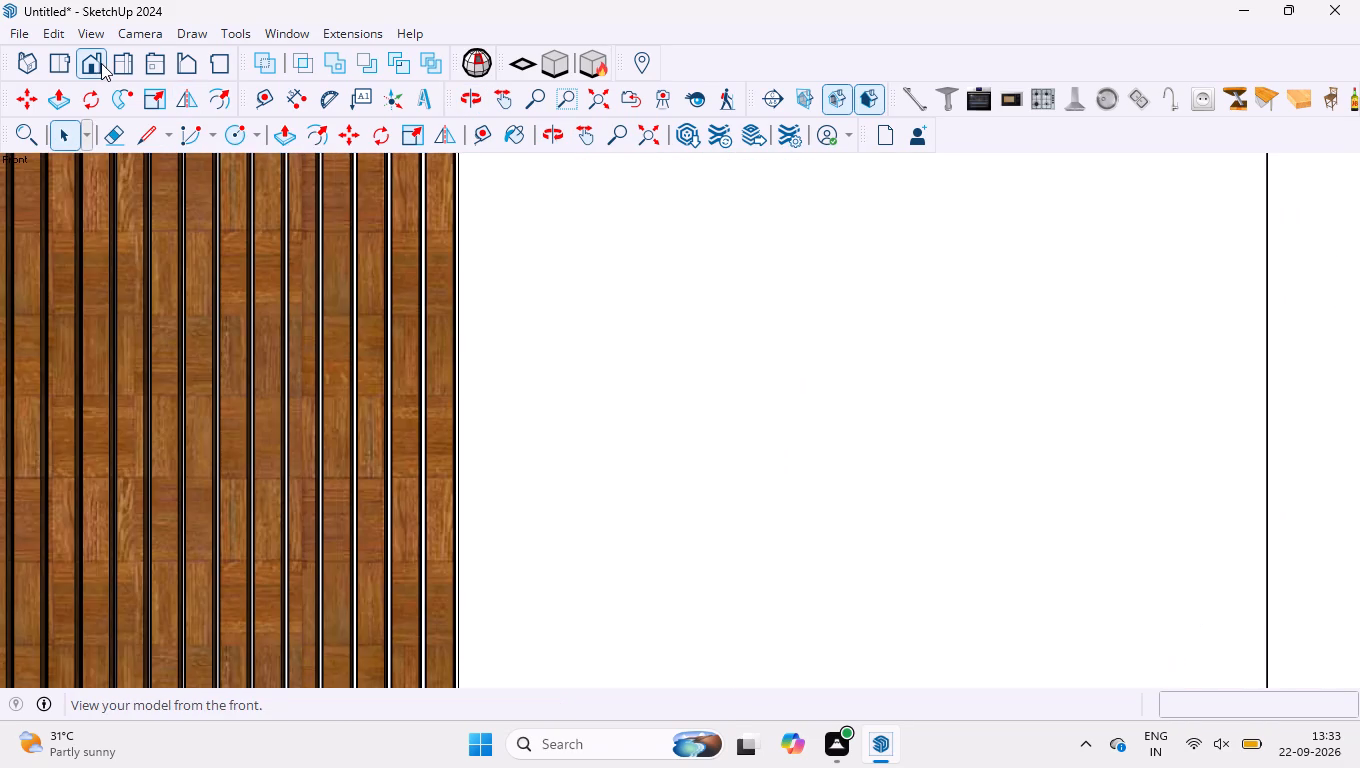
scroll(321, 290, "down", 11)
scroll(674, 483, "down", 4)
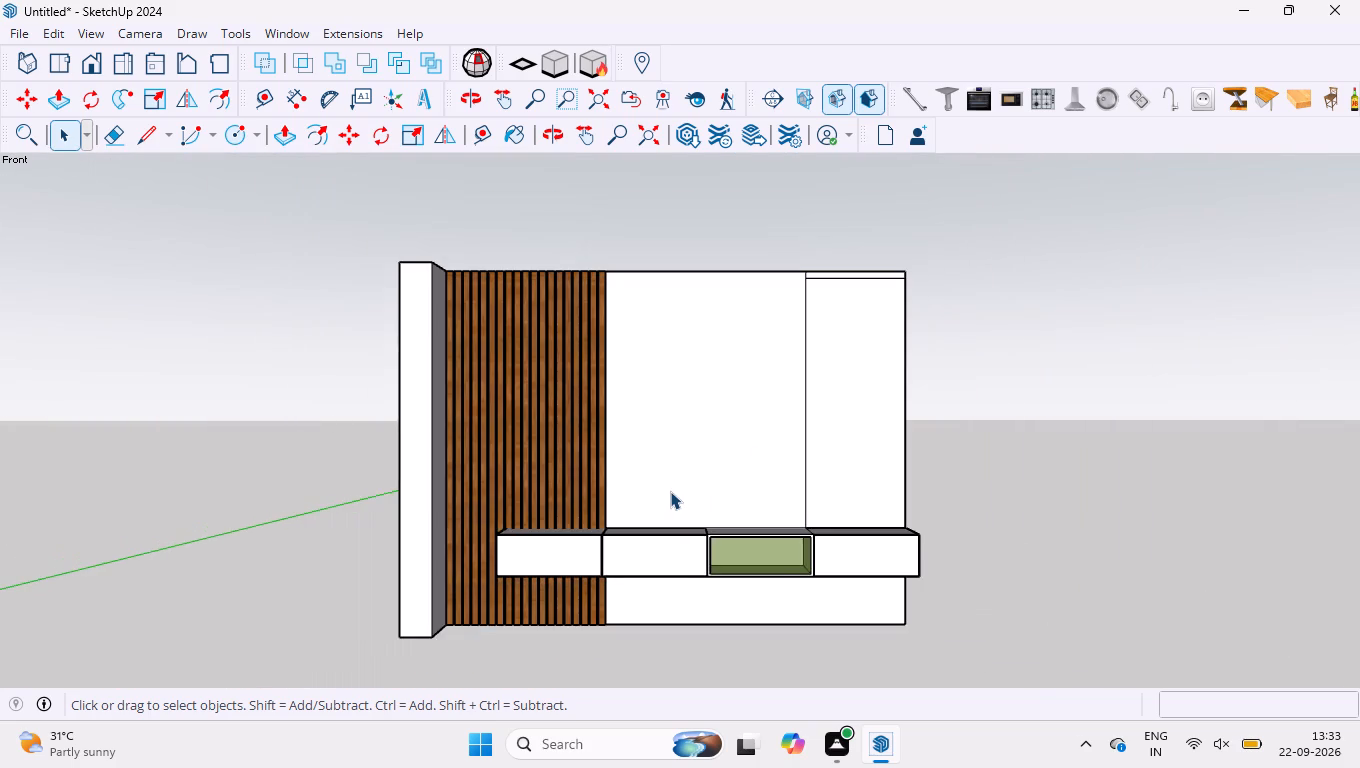
Check the narrow wall panel's top strip, its short vertical joint edge and its face against the full front view.
scroll(672, 492, "up", 2)
scroll(674, 572, "up", 1)
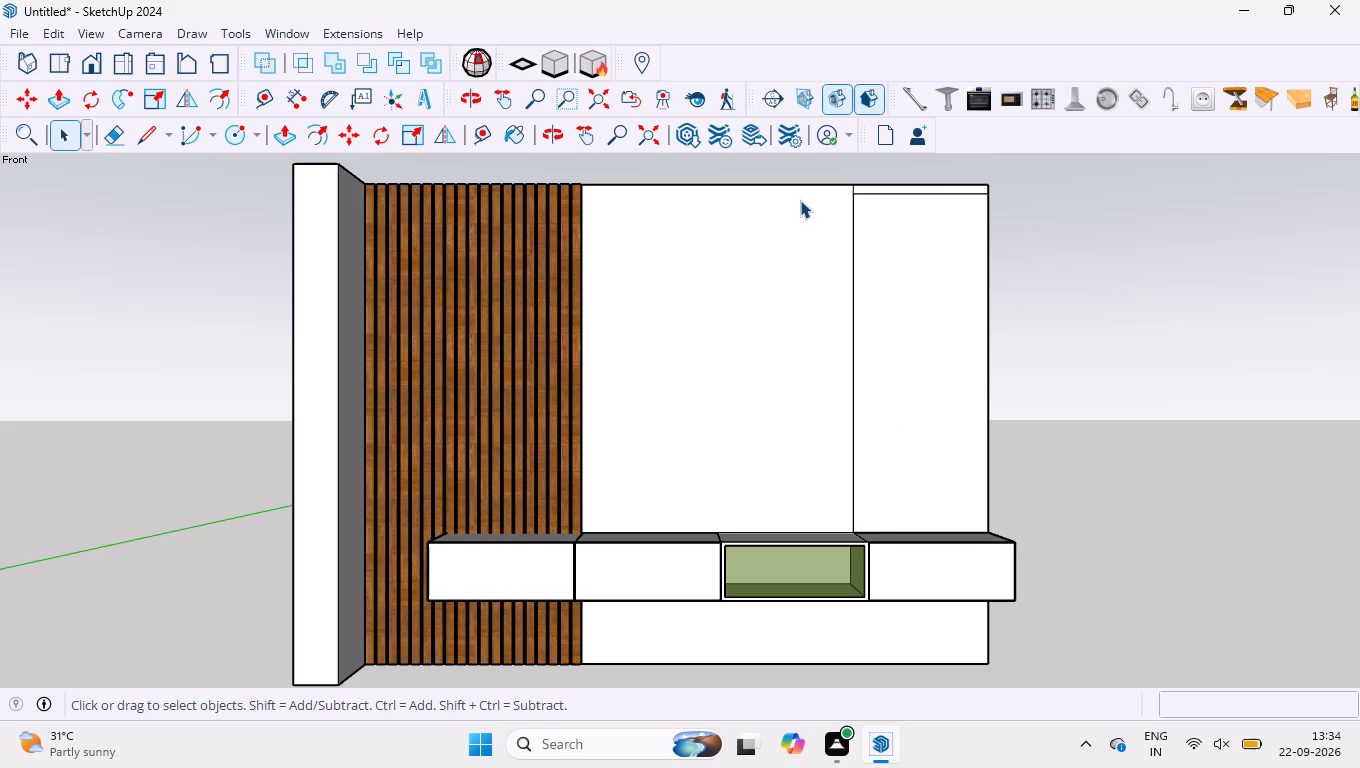
scroll(930, 171, "up", 20)
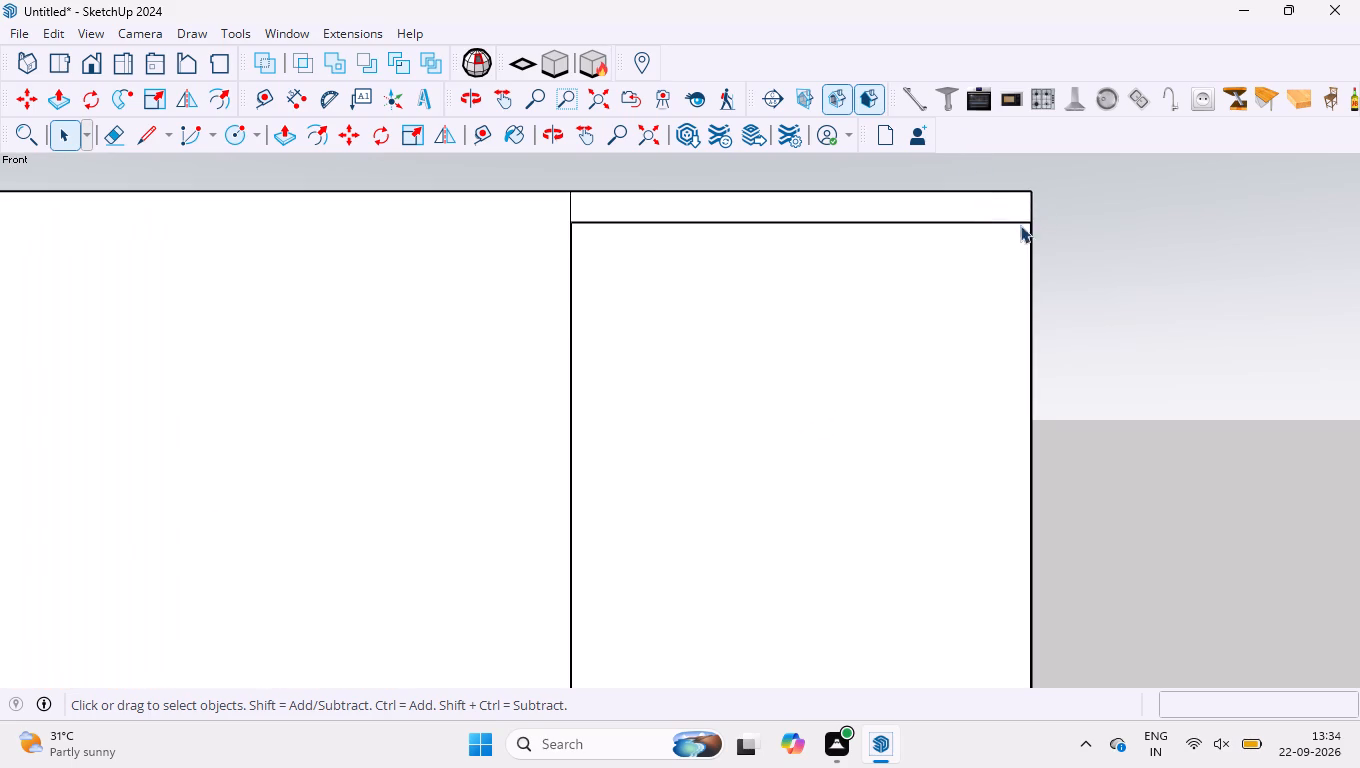
scroll(1021, 216, "up", 4)
scroll(720, 159, "up", 3)
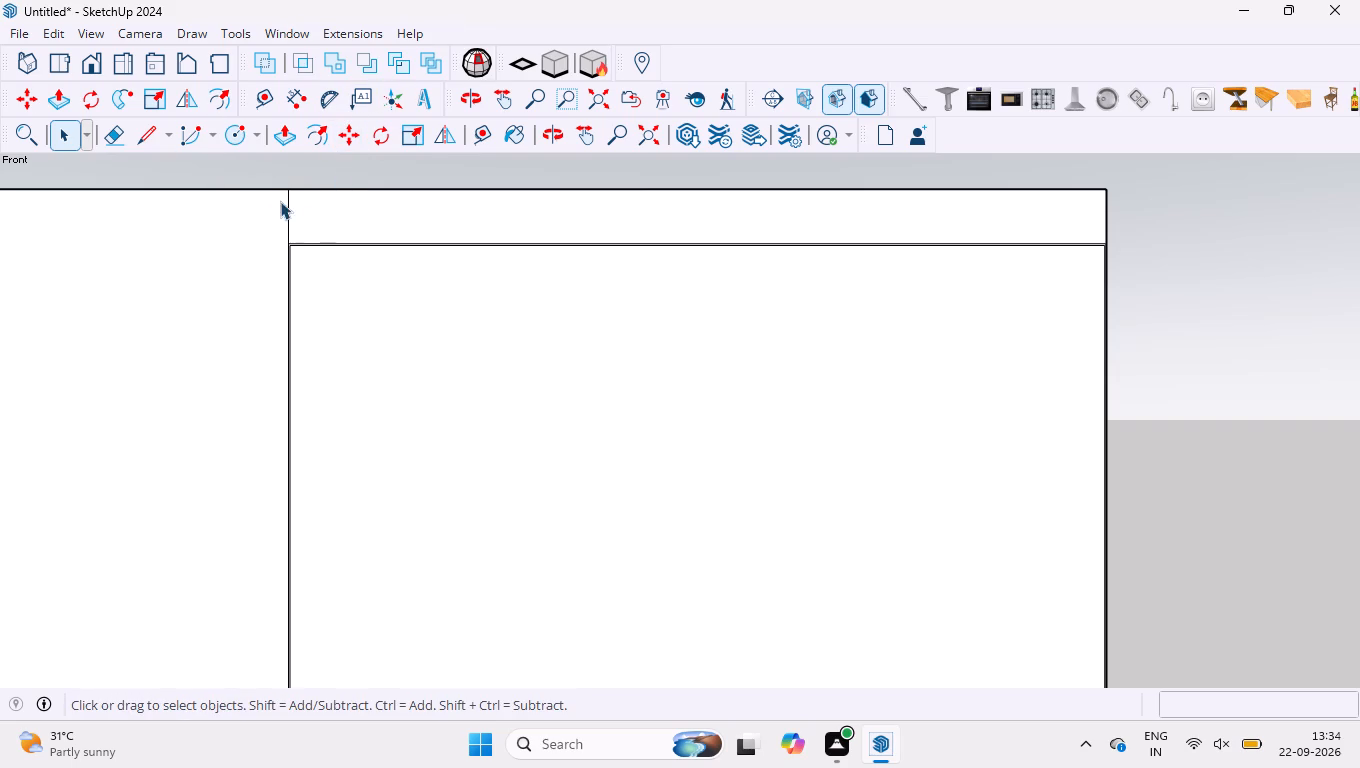
left_click_drag(275, 177, 298, 230)
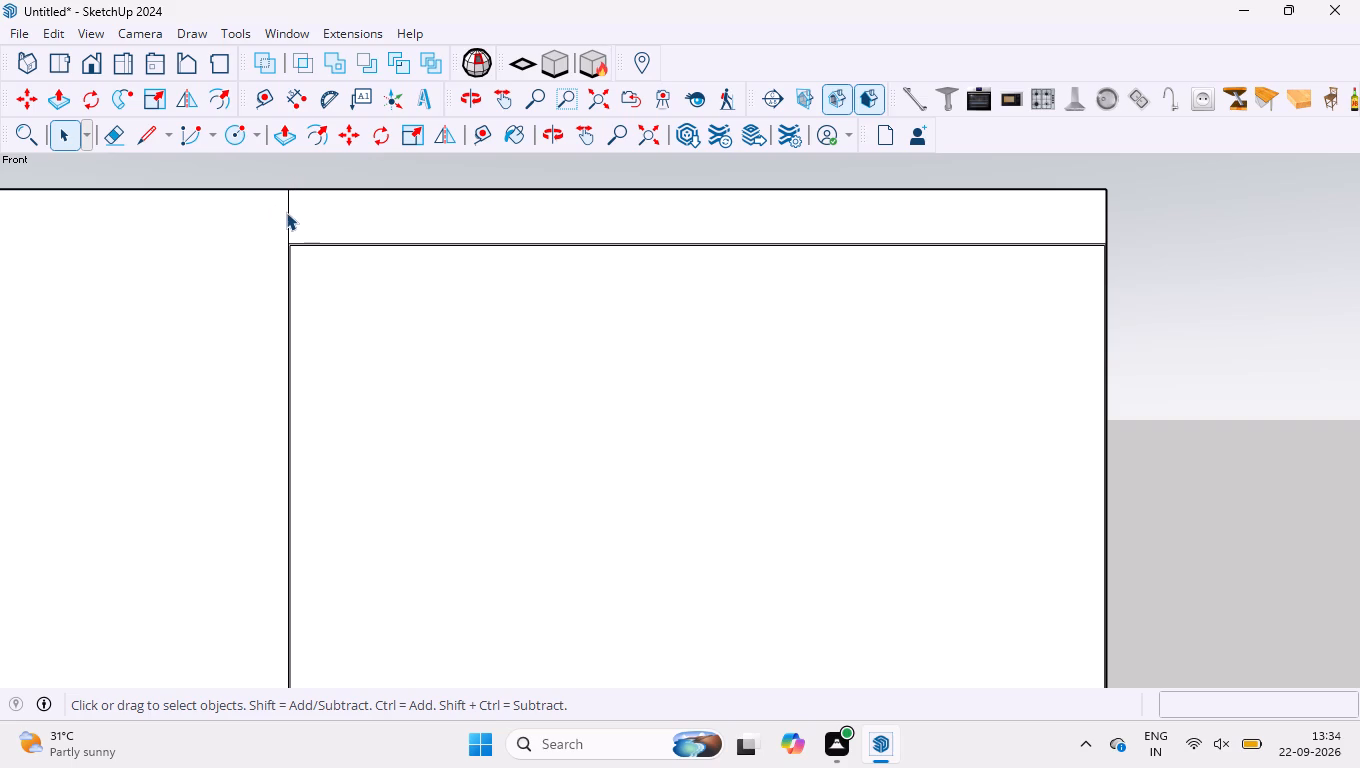
left_click(289, 210)
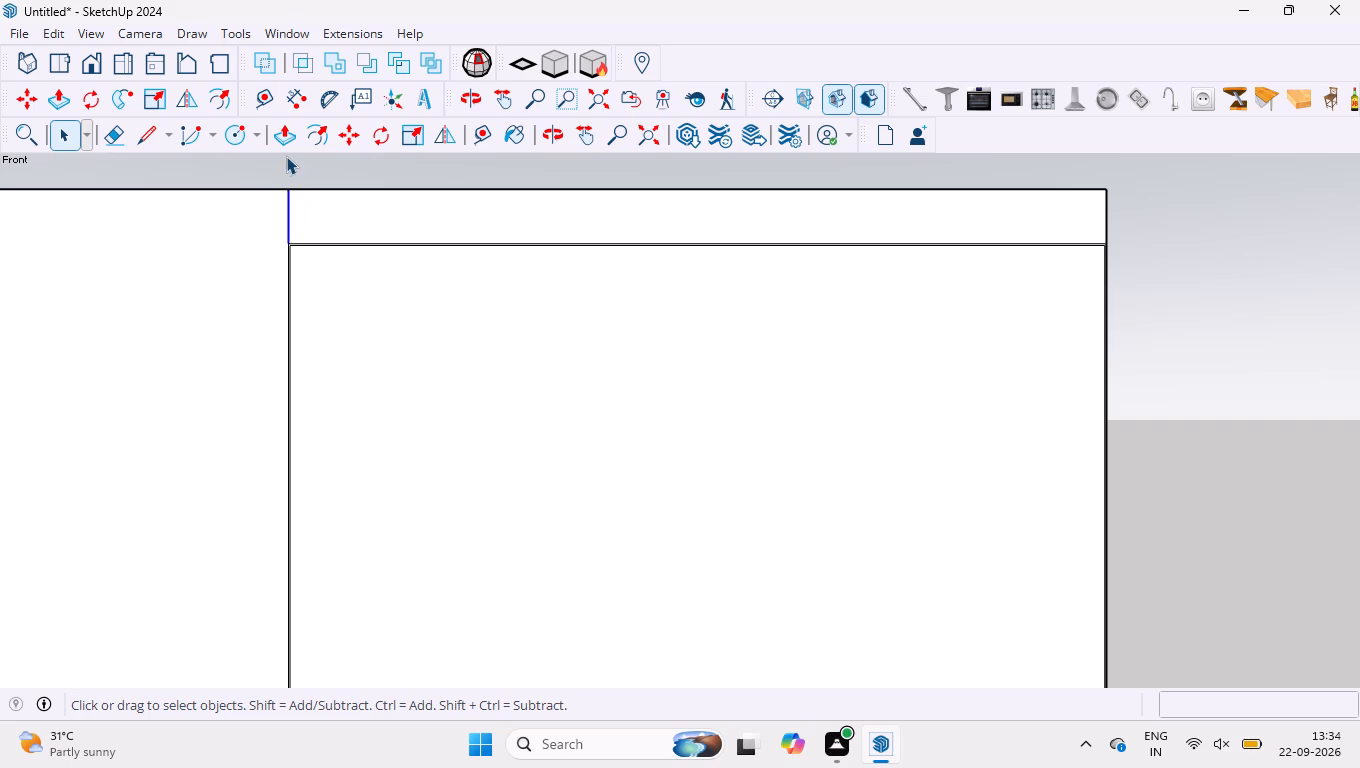
right_click(286, 156)
left_click(1089, 309)
left_click(1158, 303)
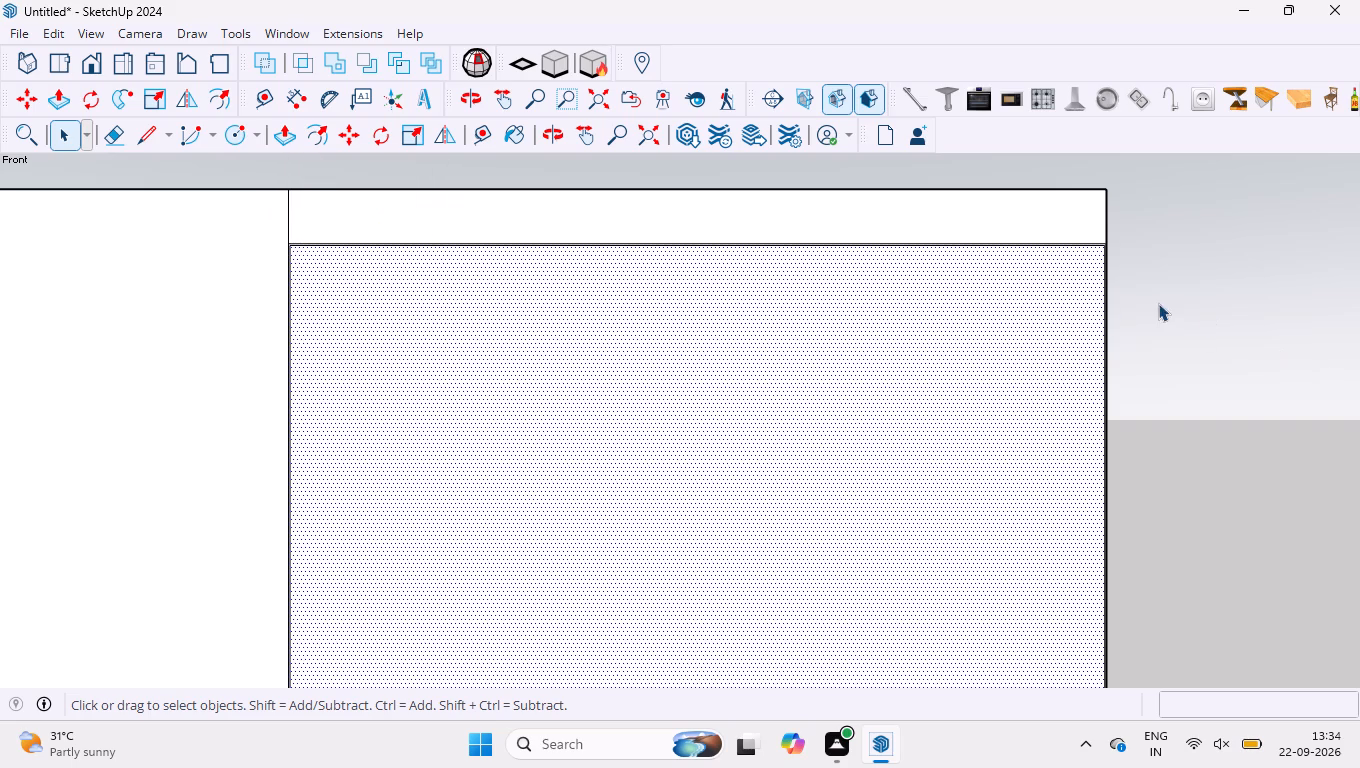
scroll(909, 154, "down", 3)
scroll(758, 219, "down", 14)
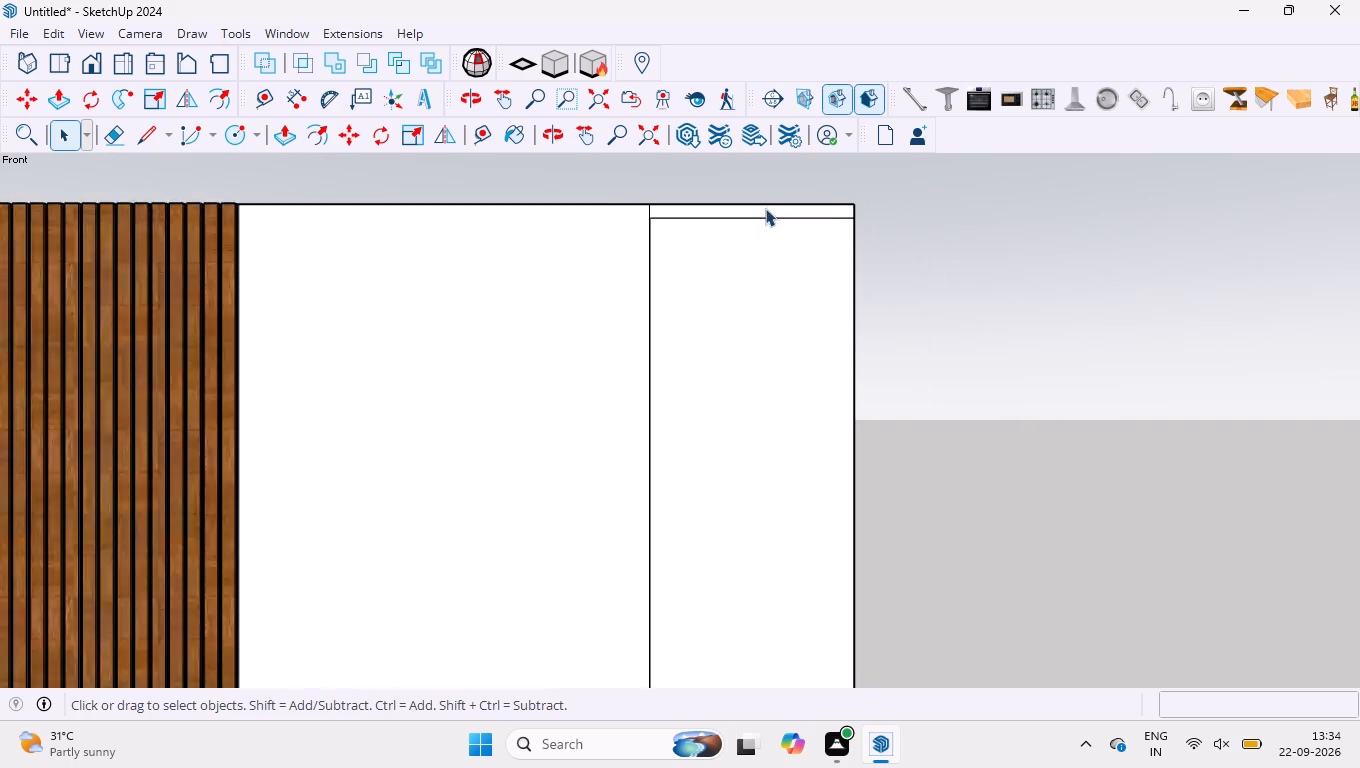
scroll(765, 208, "down", 3)
left_click(85, 70)
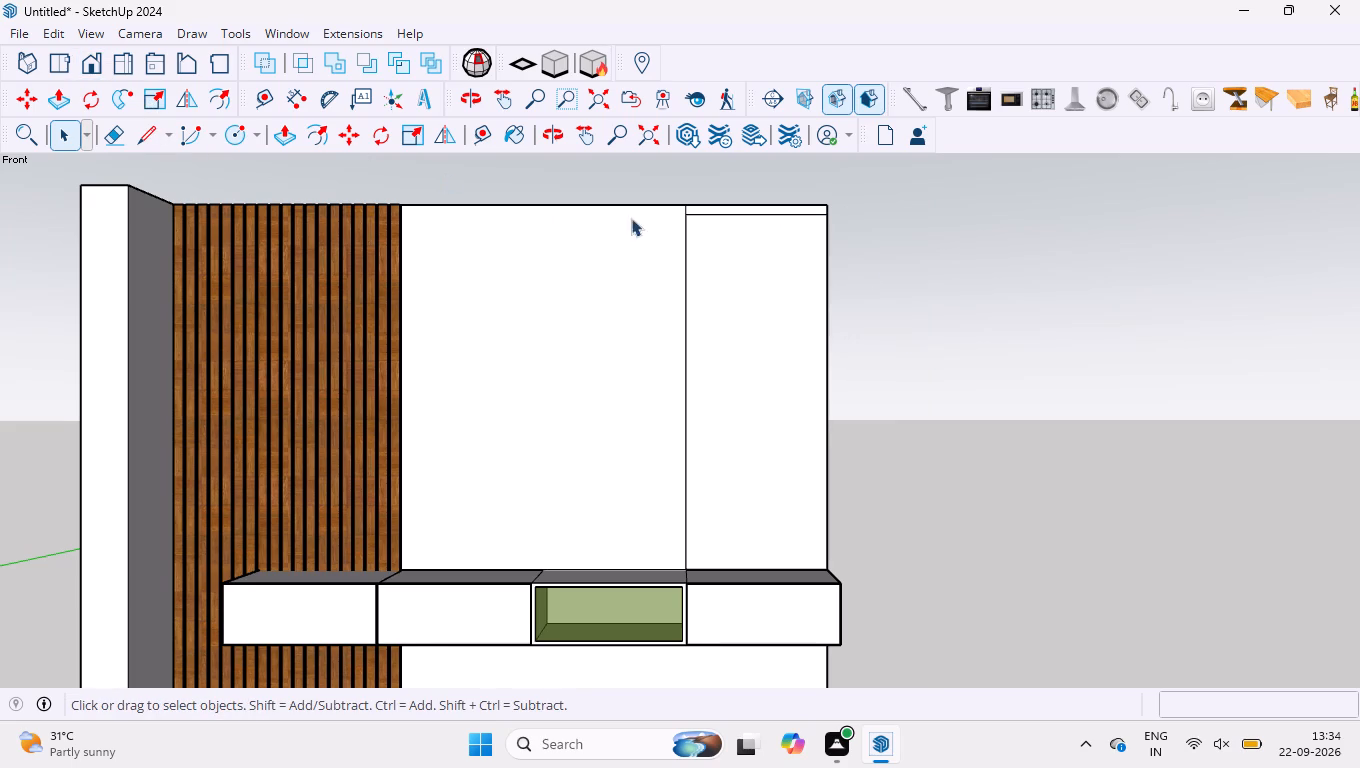
scroll(775, 214, "down", 4)
scroll(565, 377, "up", 2)
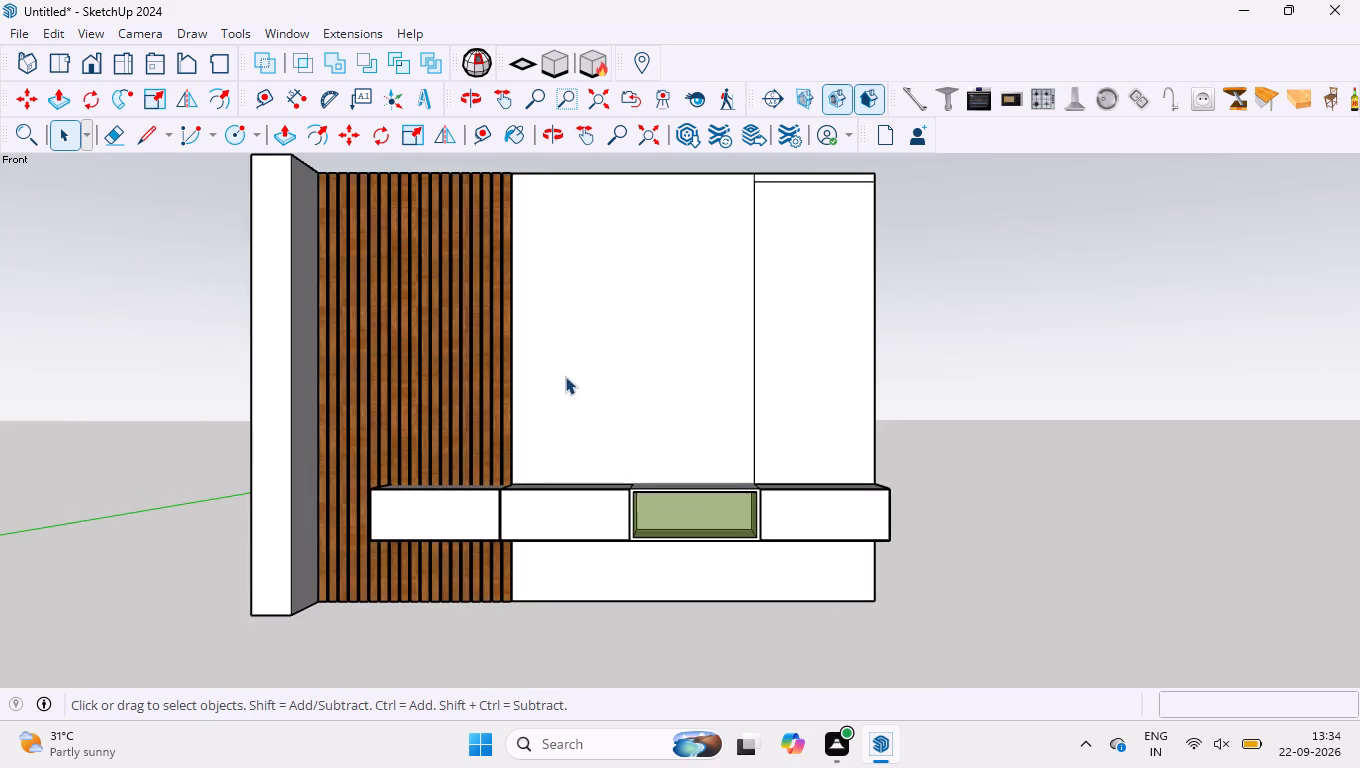
scroll(581, 308, "down", 2)
scroll(470, 219, "up", 3)
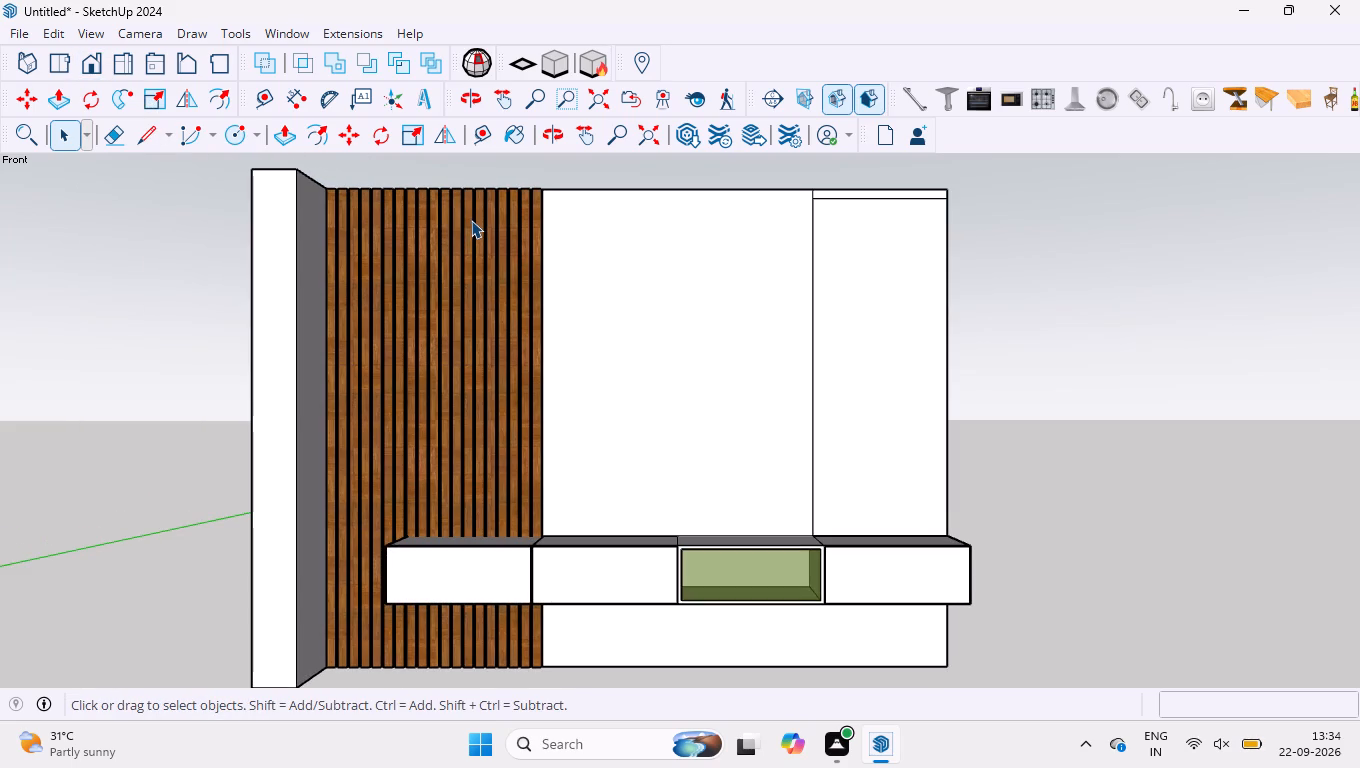
scroll(471, 224, "down", 1)
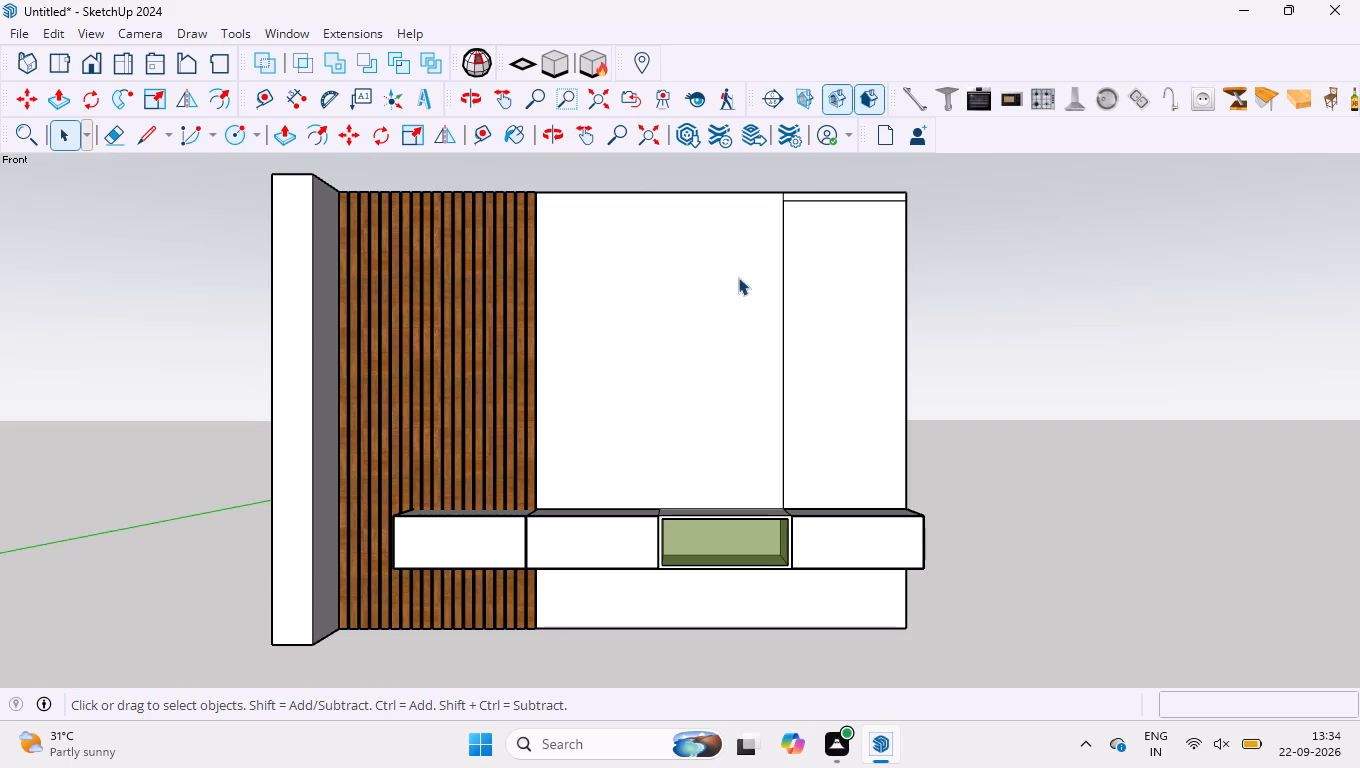
Examine the top corner where the wide plain panel meets the narrow panel and its top strip.
scroll(790, 189, "up", 7)
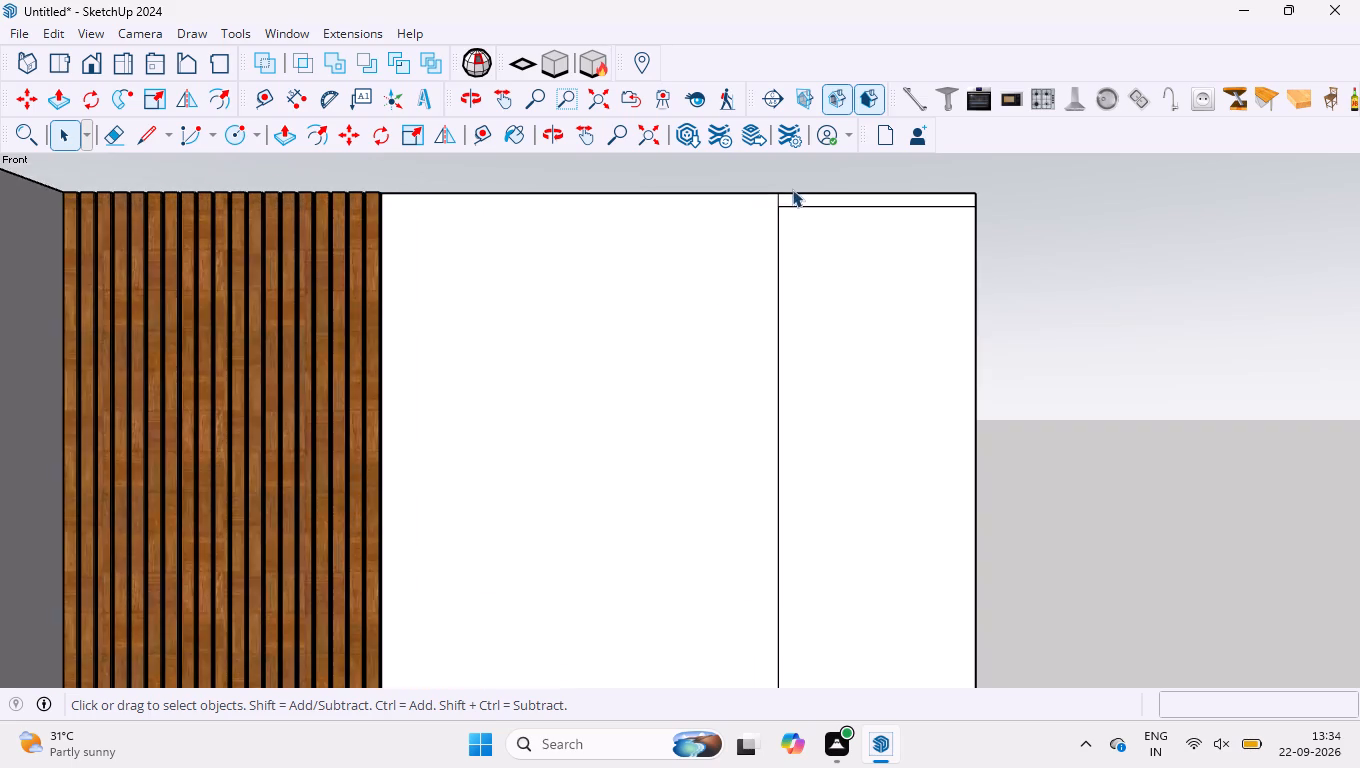
scroll(790, 192, "up", 13)
scroll(783, 224, "down", 3)
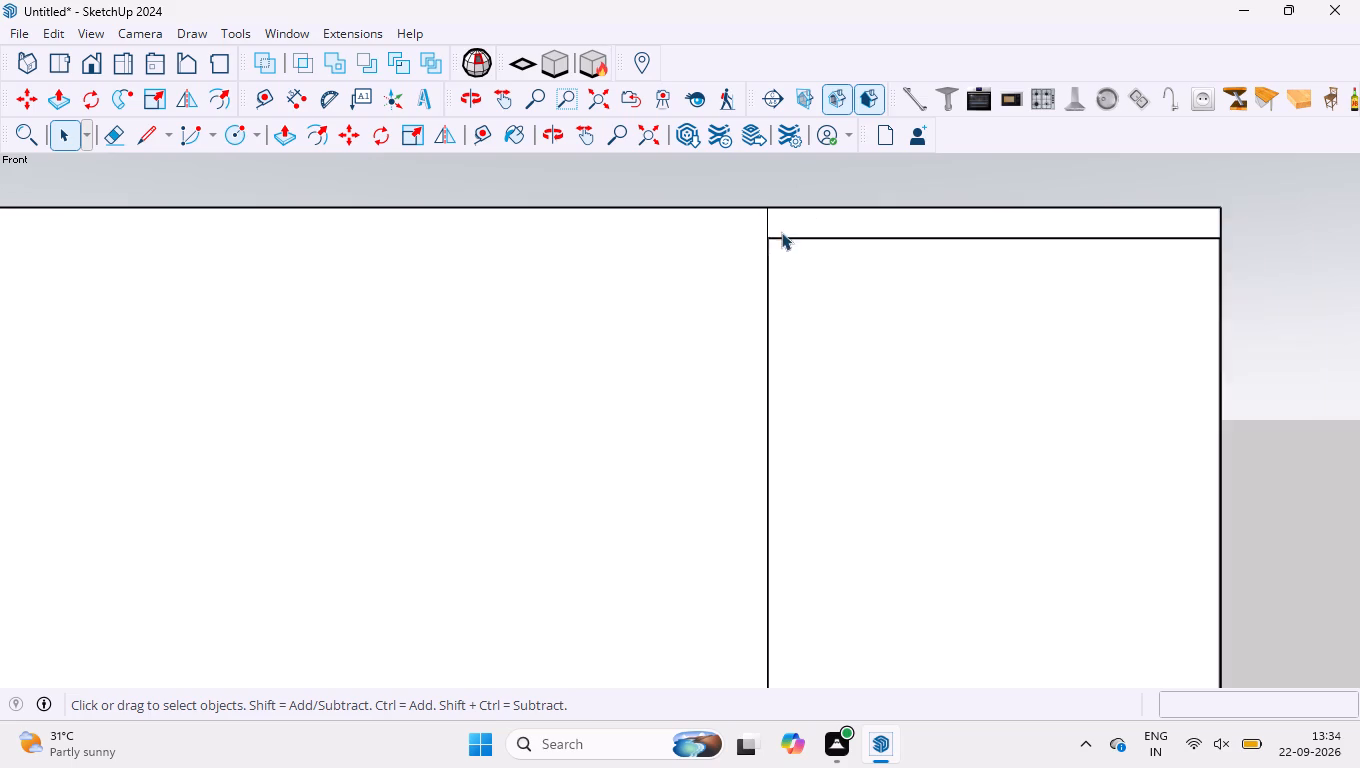
scroll(771, 175, "down", 3)
scroll(906, 202, "up", 4)
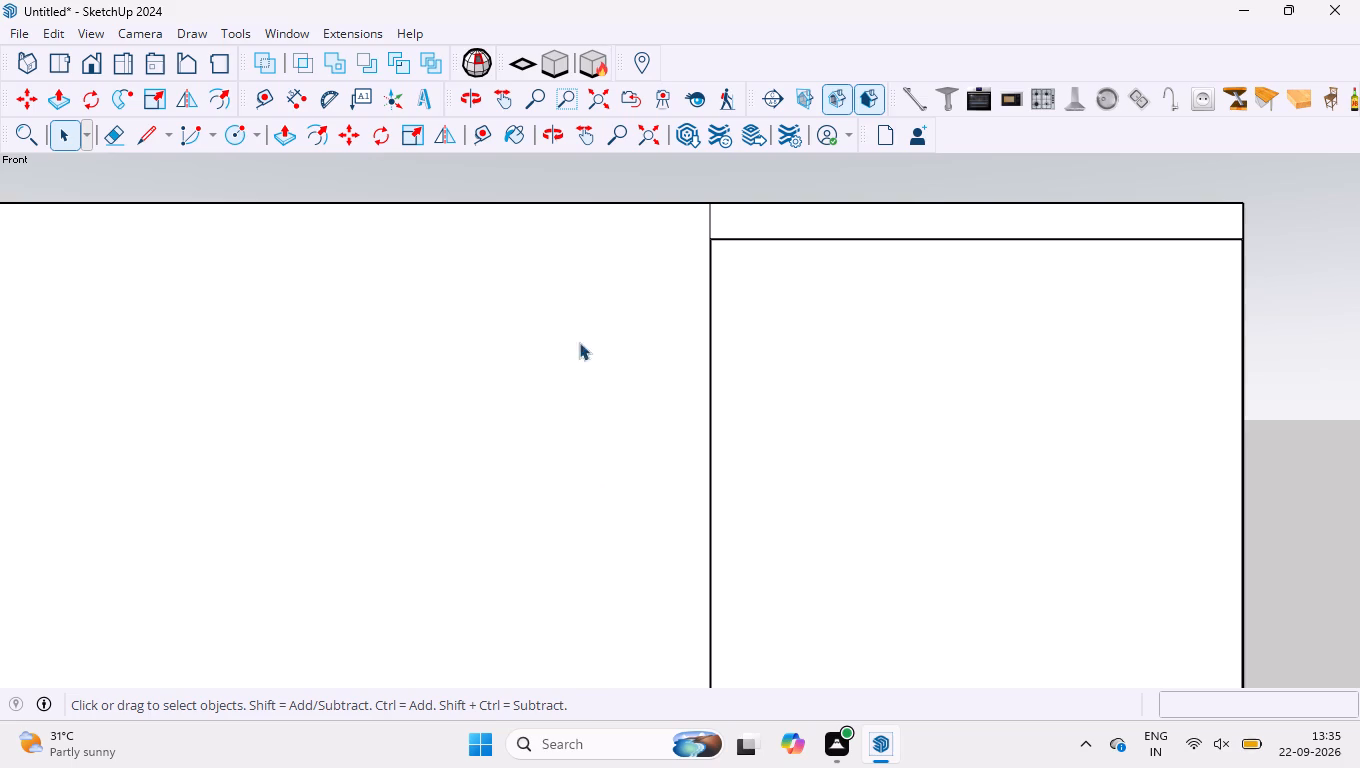
Review the complete wall unit in the front view, including the wood slat panelling above the base cabinets.
scroll(600, 284, "down", 4)
scroll(949, 207, "down", 4)
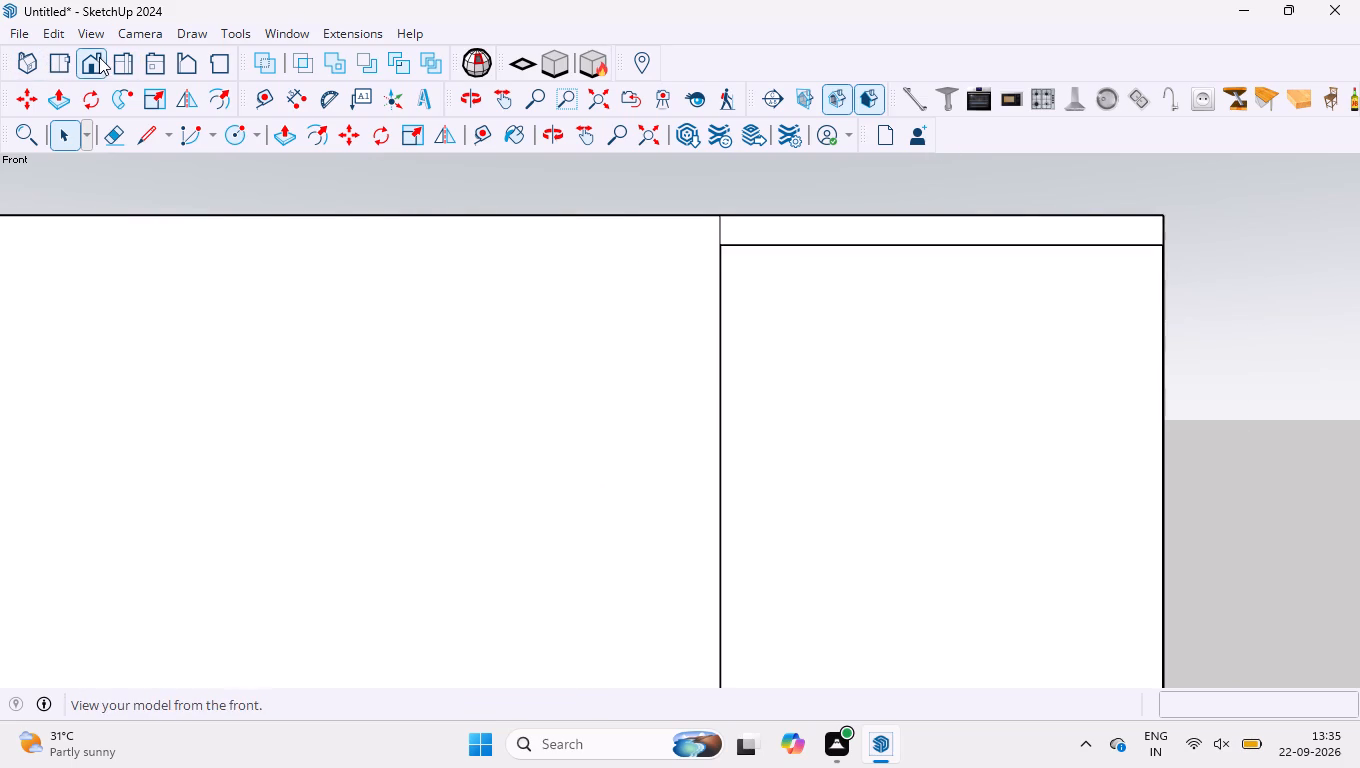
left_click(97, 59)
scroll(1011, 311, "down", 8)
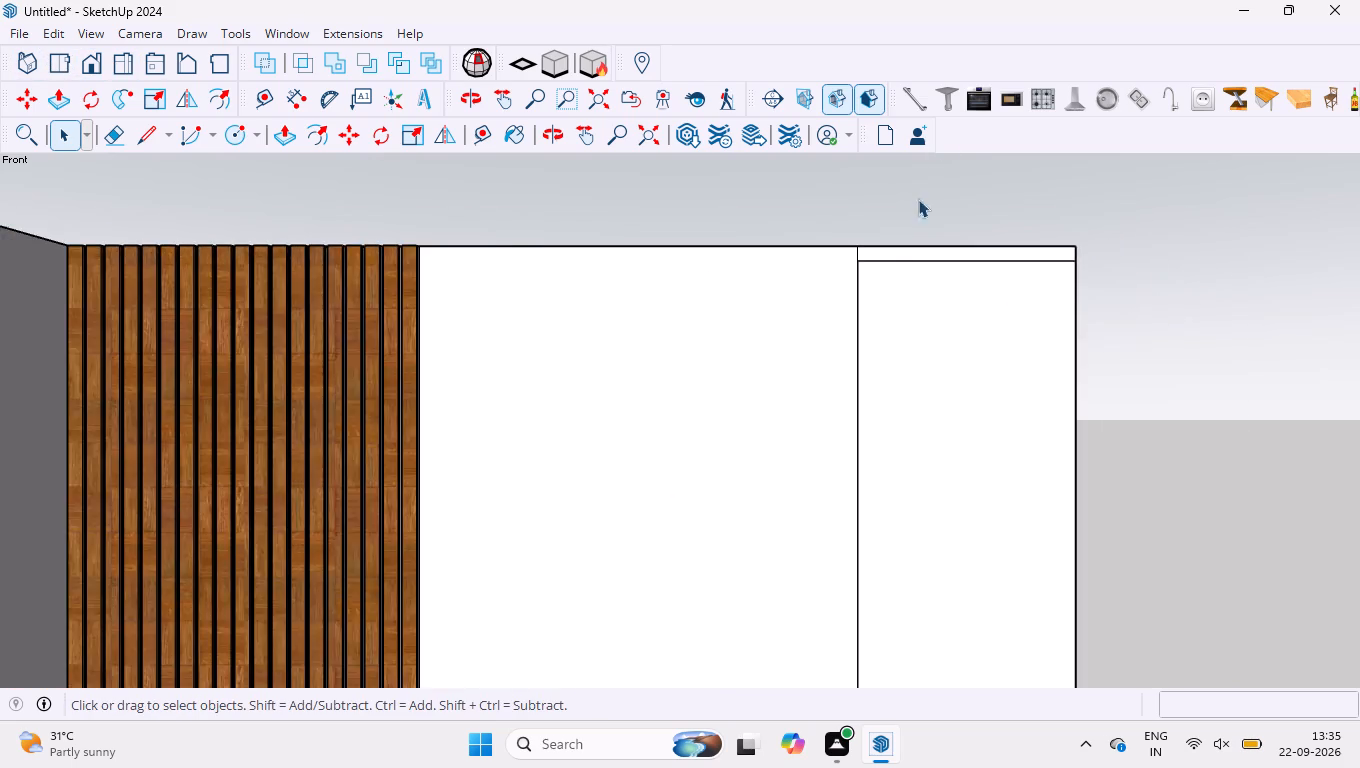
scroll(907, 242, "down", 10)
scroll(858, 477, "up", 2)
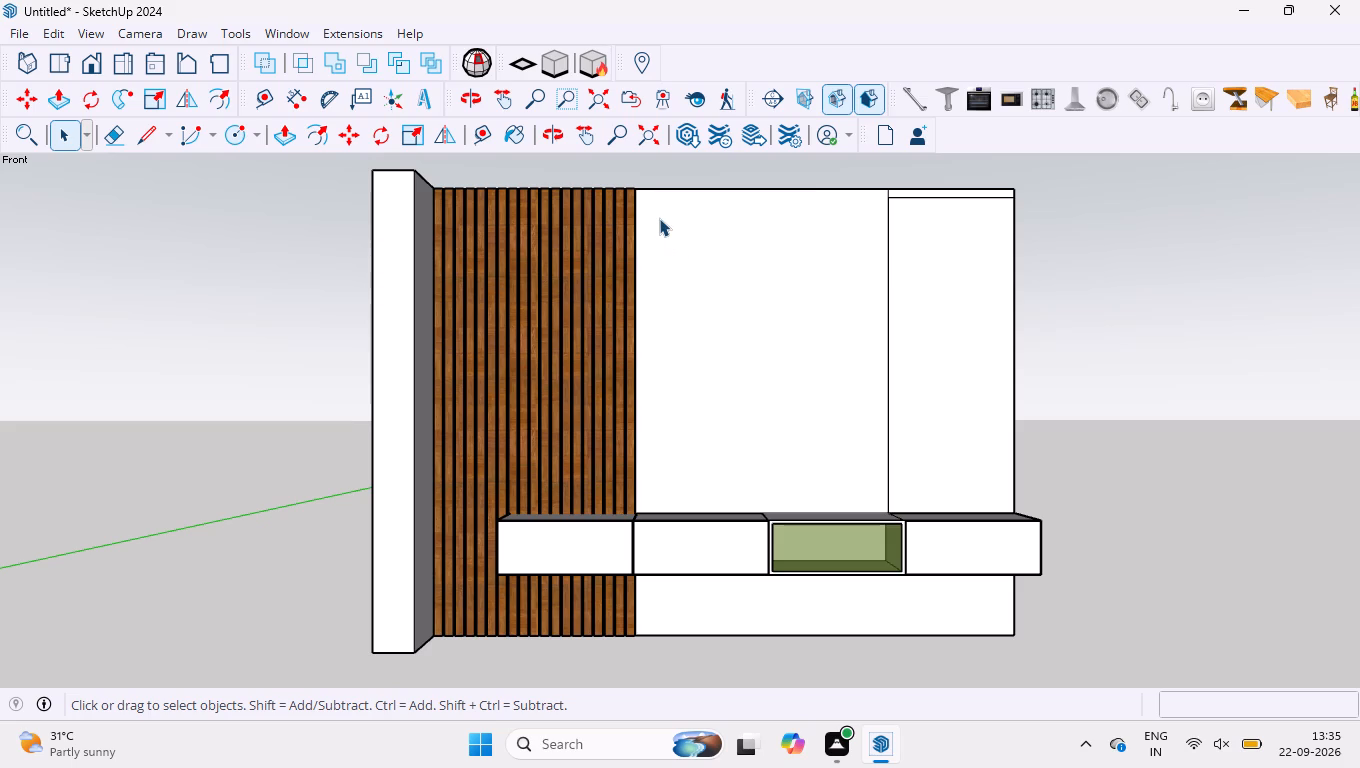
scroll(659, 218, "up", 1)
scroll(659, 218, "down", 1)
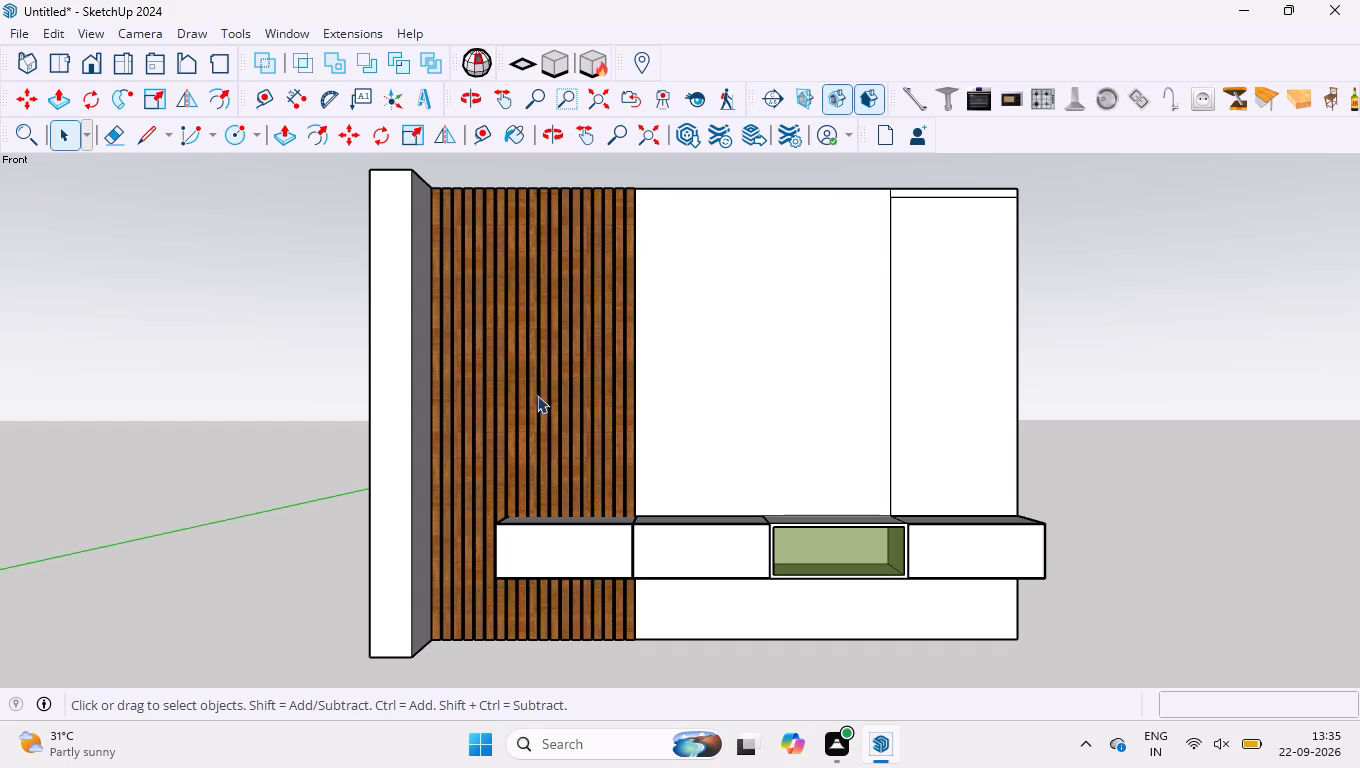
scroll(453, 325, "up", 10)
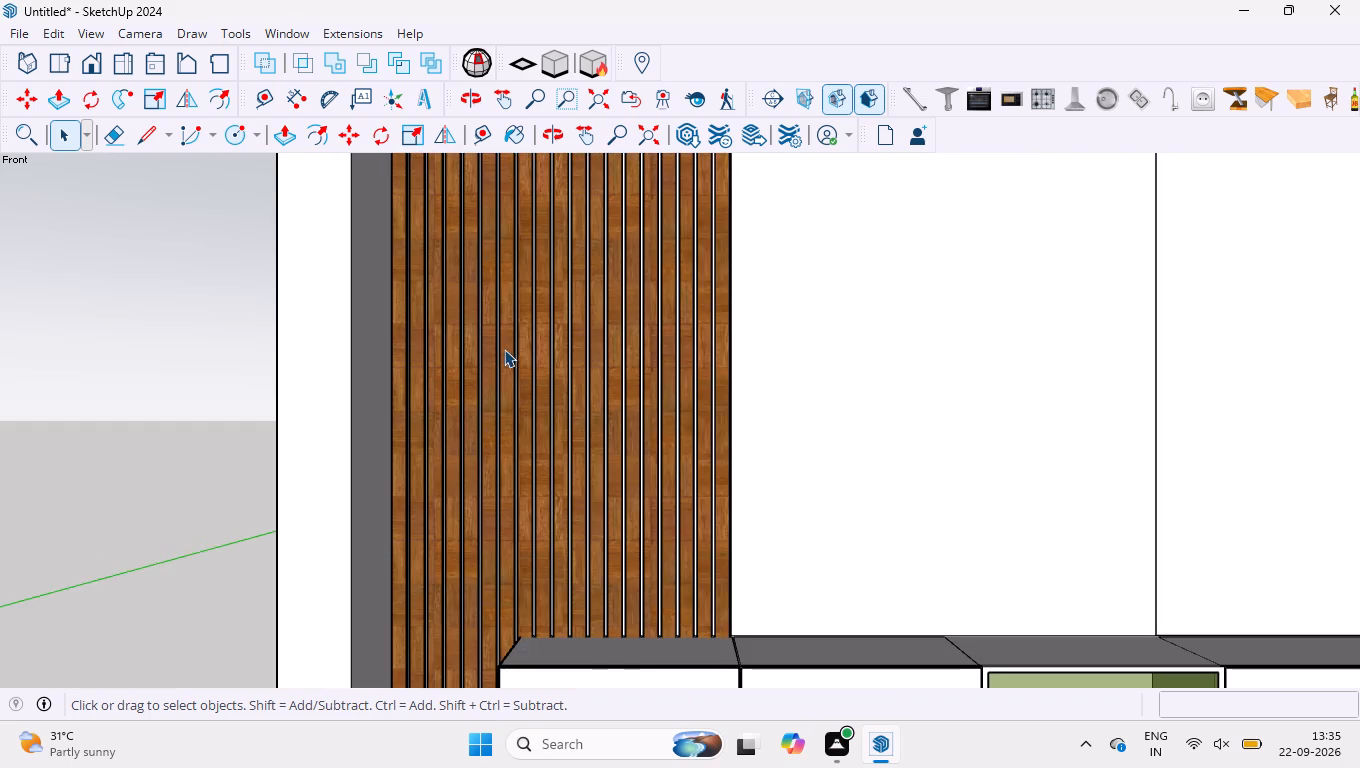
Review the slat panelling and the row of base cabinets from an angle and in the full front view.
middle_click_drag(504, 349, 570, 385)
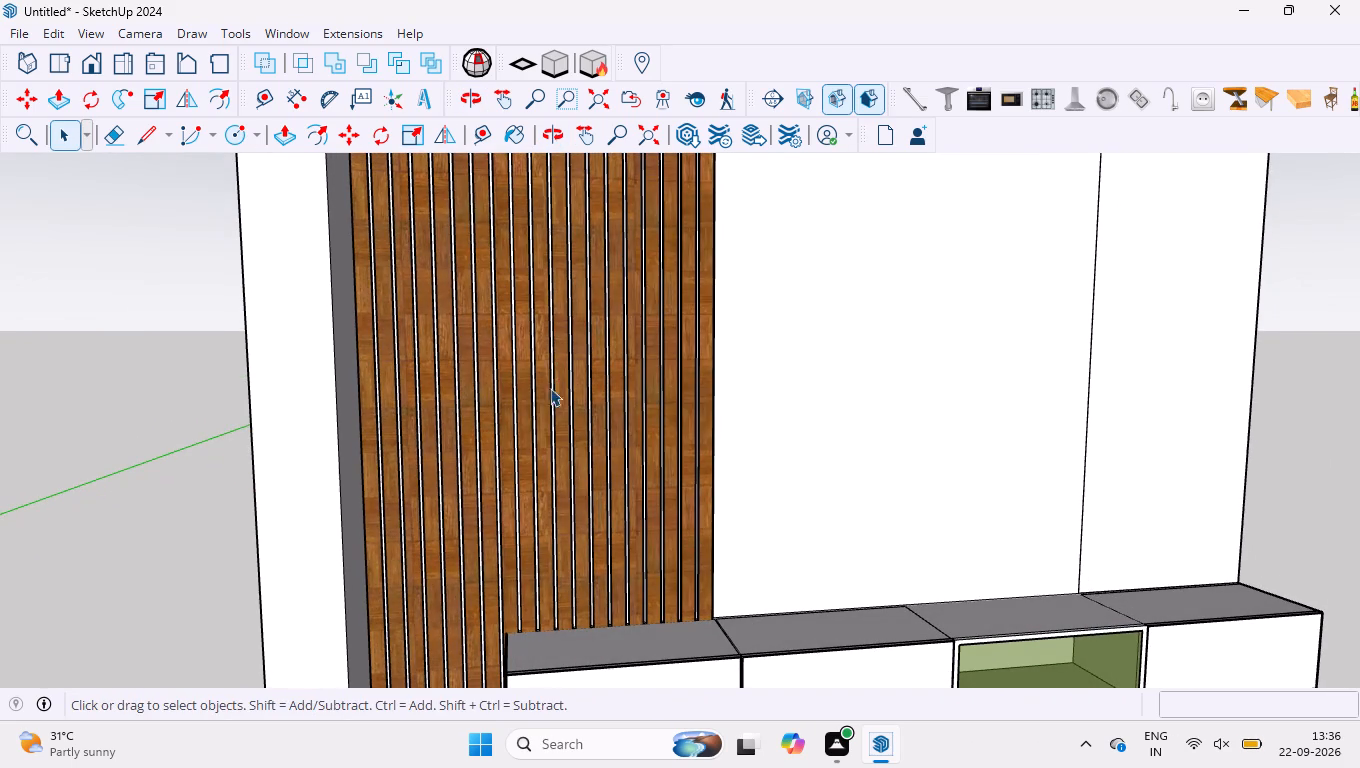
left_click(95, 66)
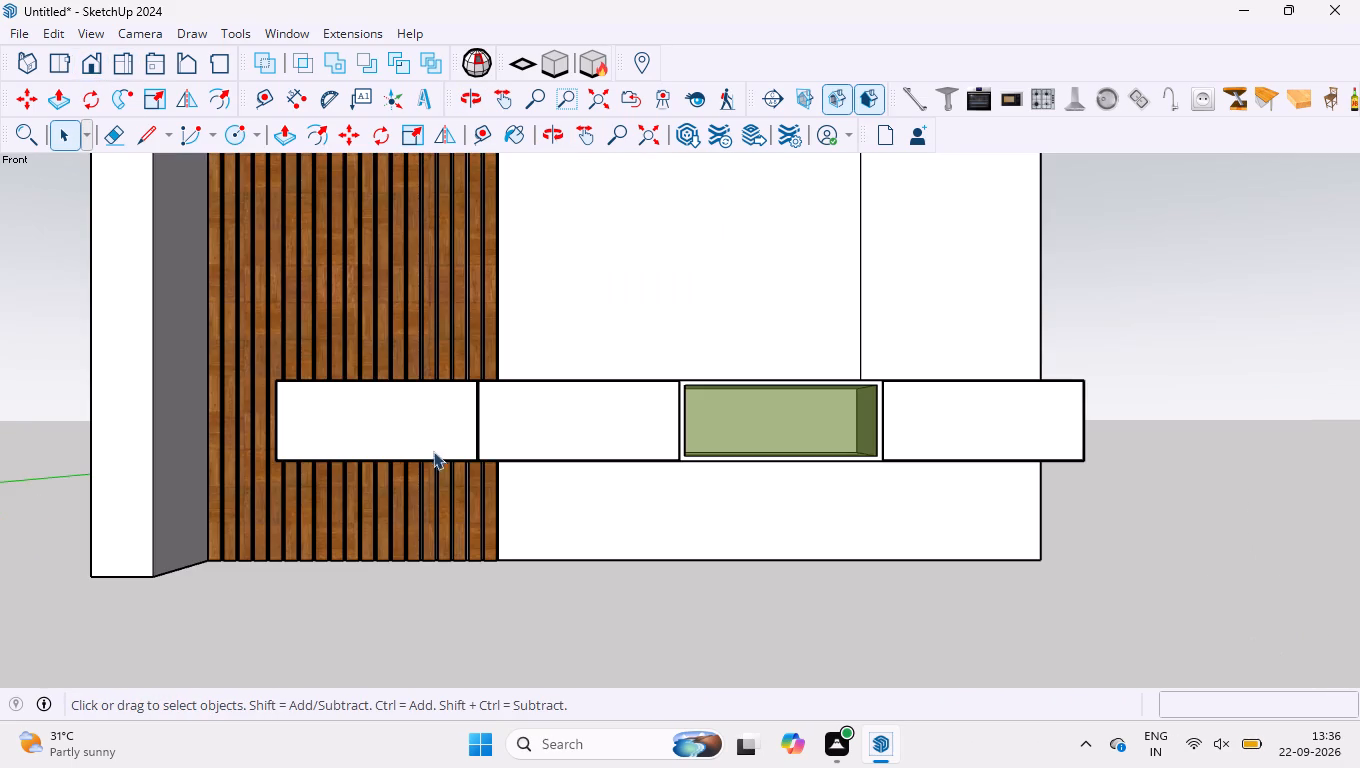
scroll(458, 508, "down", 8)
scroll(374, 218, "up", 2)
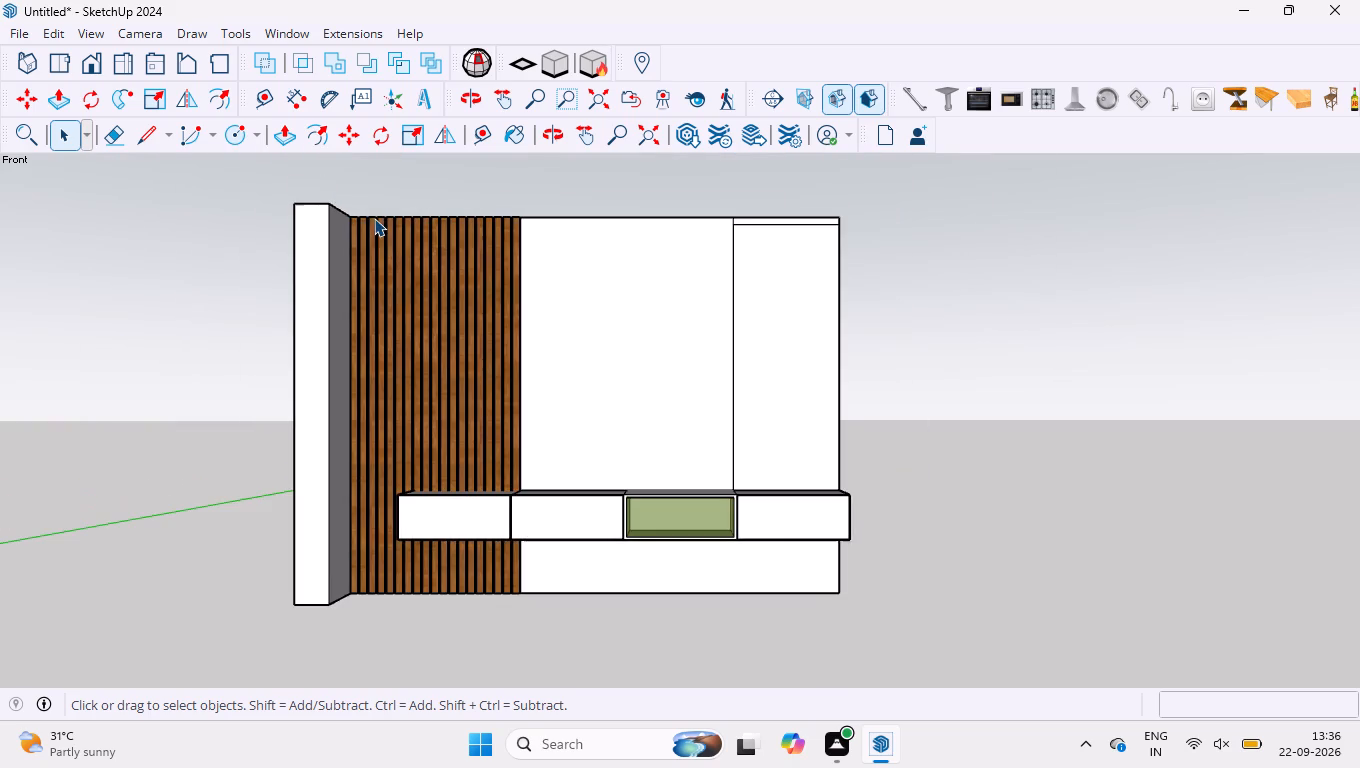
scroll(305, 239, "up", 2)
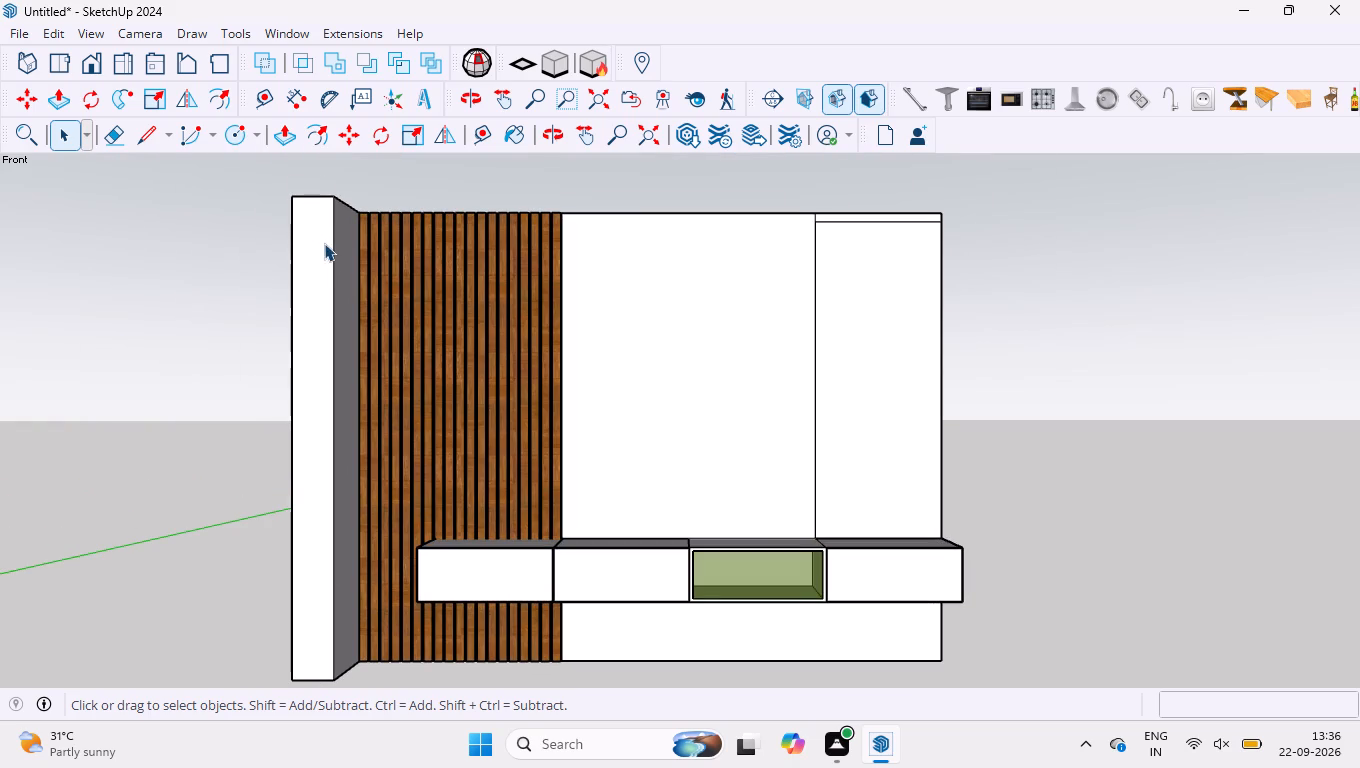
scroll(324, 307, "down", 1)
scroll(313, 395, "up", 1)
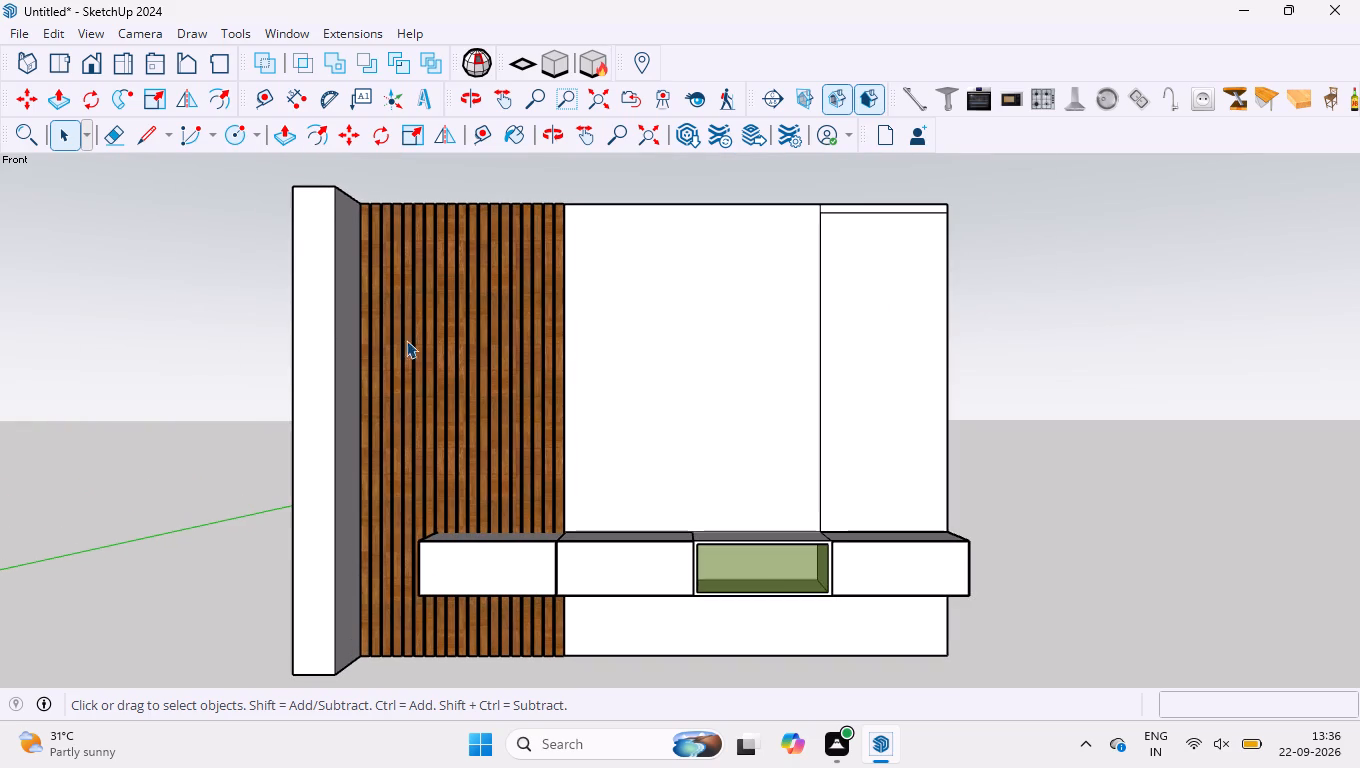
scroll(541, 594, "up", 11)
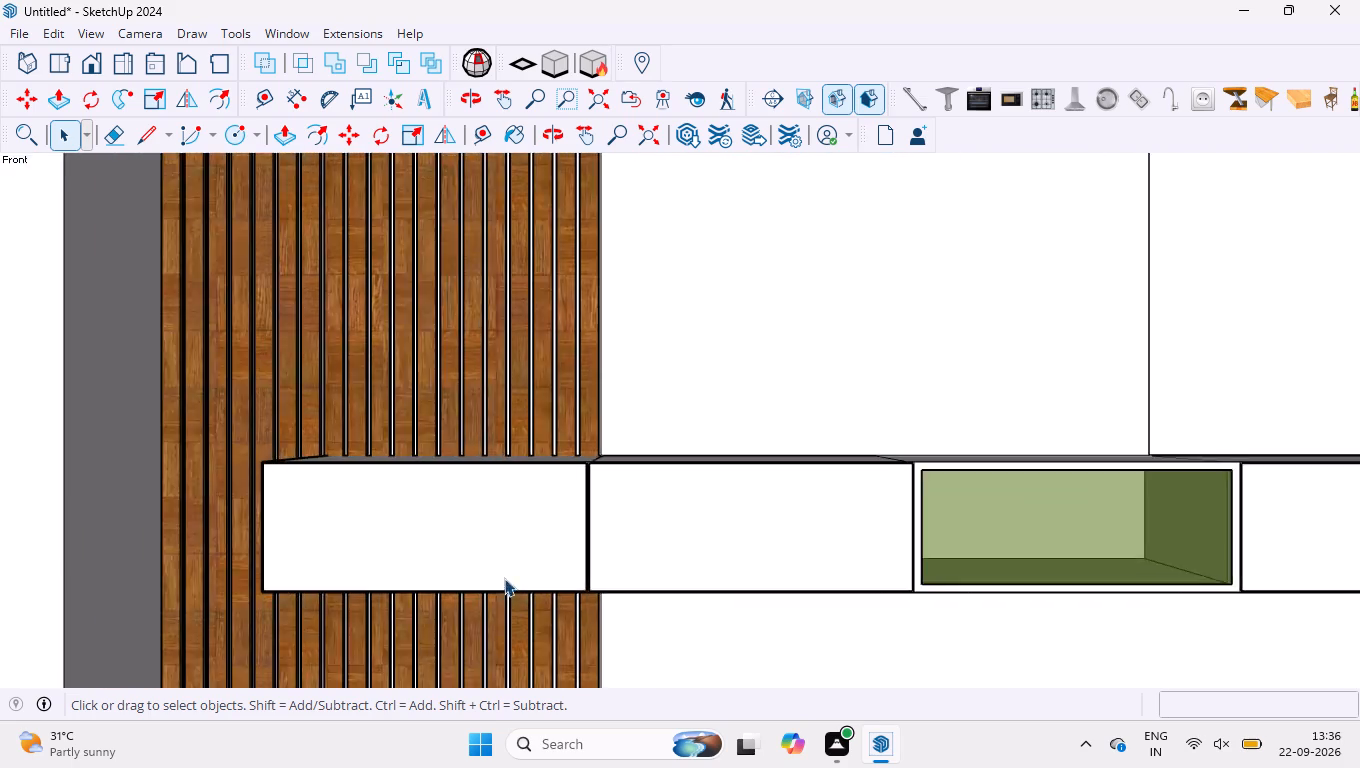
Examine the joint and top edge between the front panels of the first two base cabinets up close.
scroll(504, 578, "up", 7)
scroll(632, 579, "up", 4)
middle_click_drag(747, 525, 533, 628)
scroll(533, 199, "up", 9)
scroll(626, 289, "up", 1)
middle_click_drag(626, 289, 588, 350)
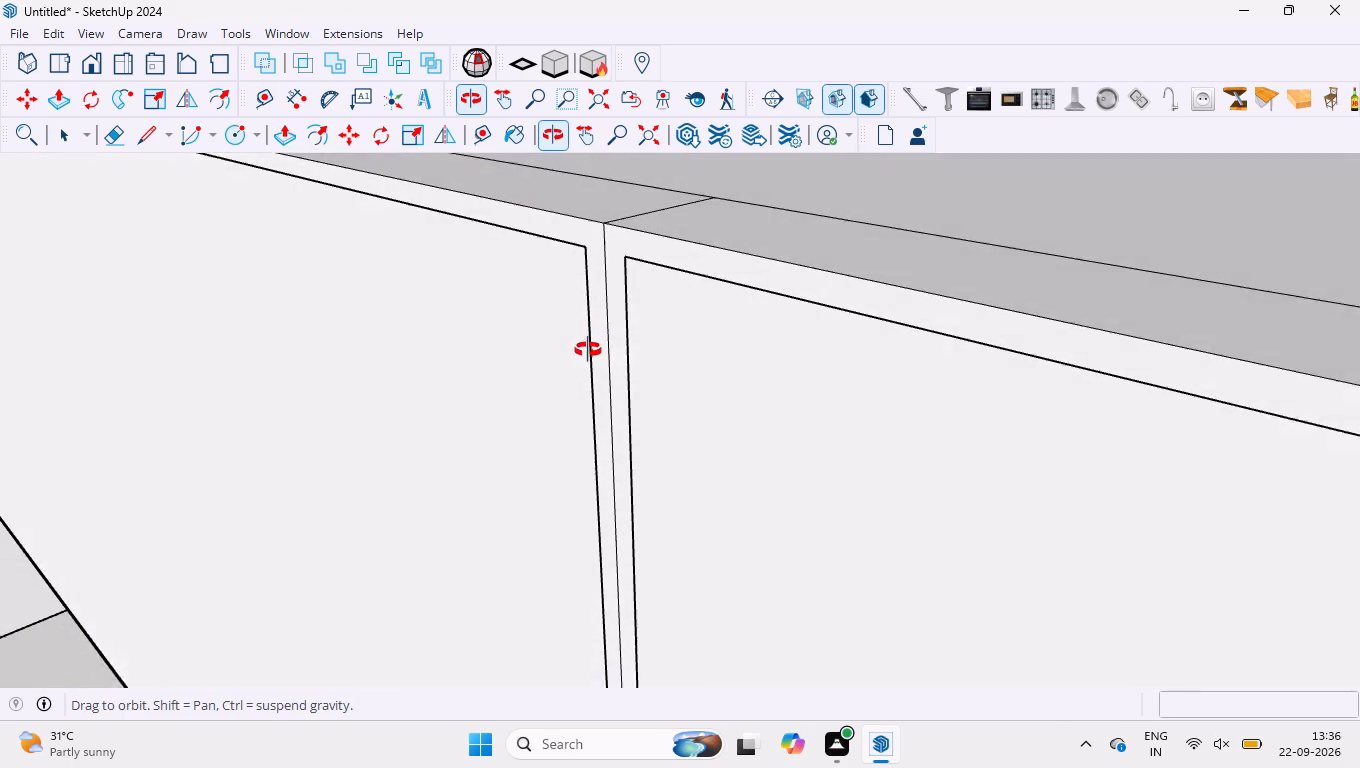
middle_click_drag(588, 350, 588, 352)
scroll(629, 270, "down", 8)
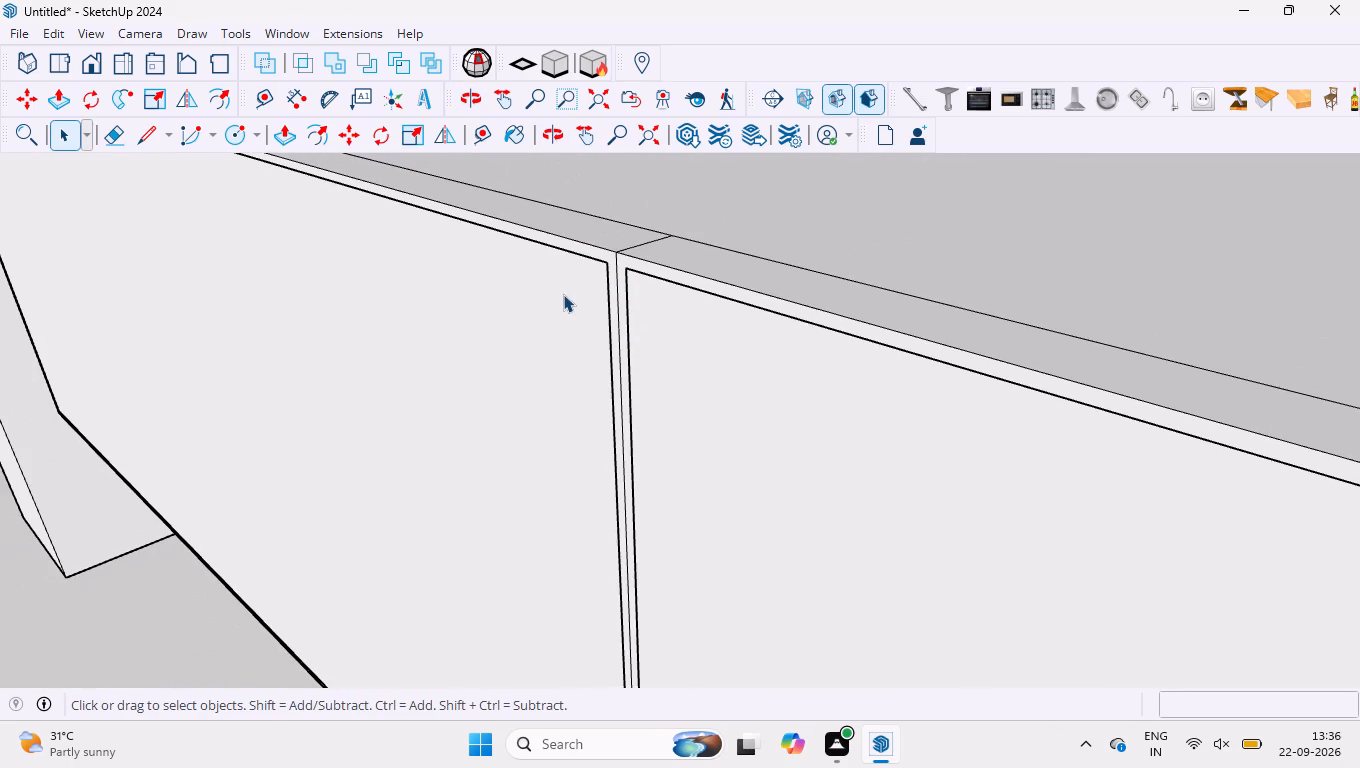
scroll(612, 268, "down", 4)
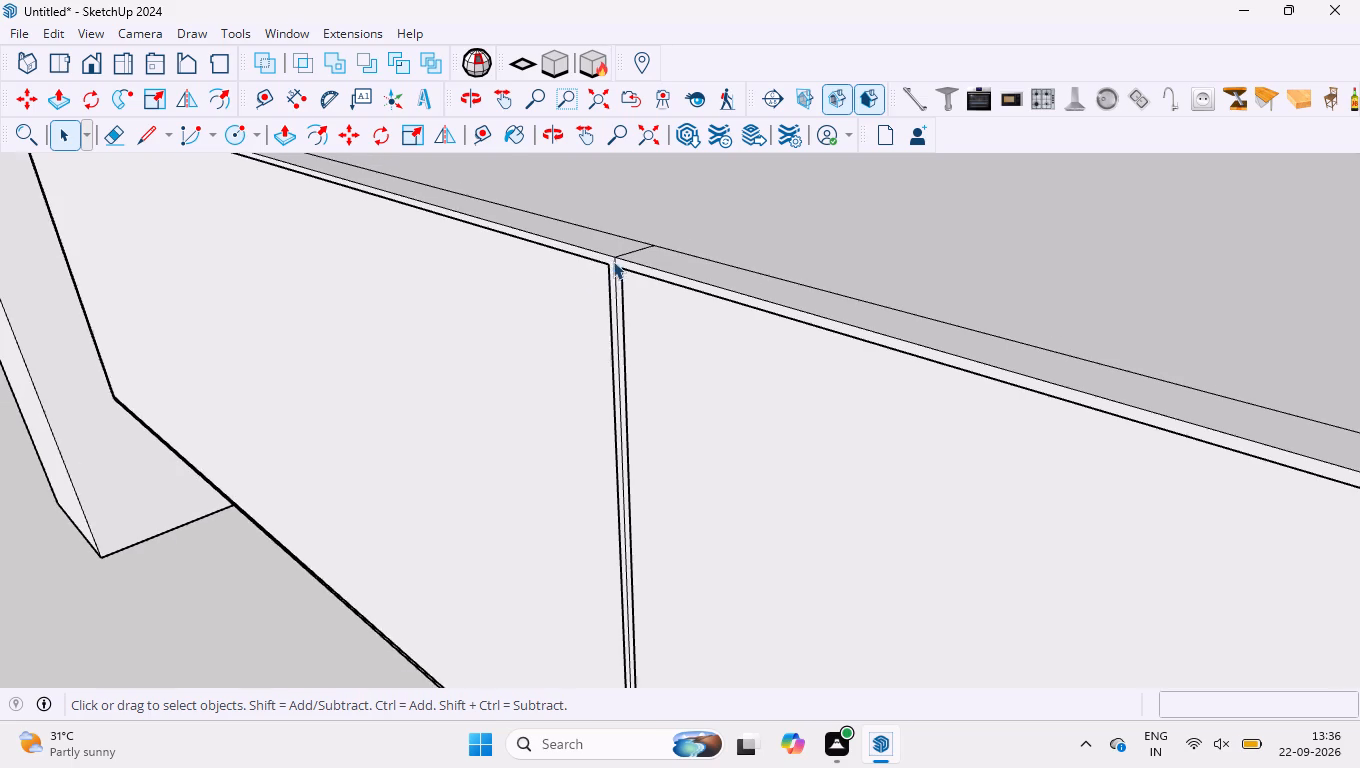
scroll(613, 261, "down", 12)
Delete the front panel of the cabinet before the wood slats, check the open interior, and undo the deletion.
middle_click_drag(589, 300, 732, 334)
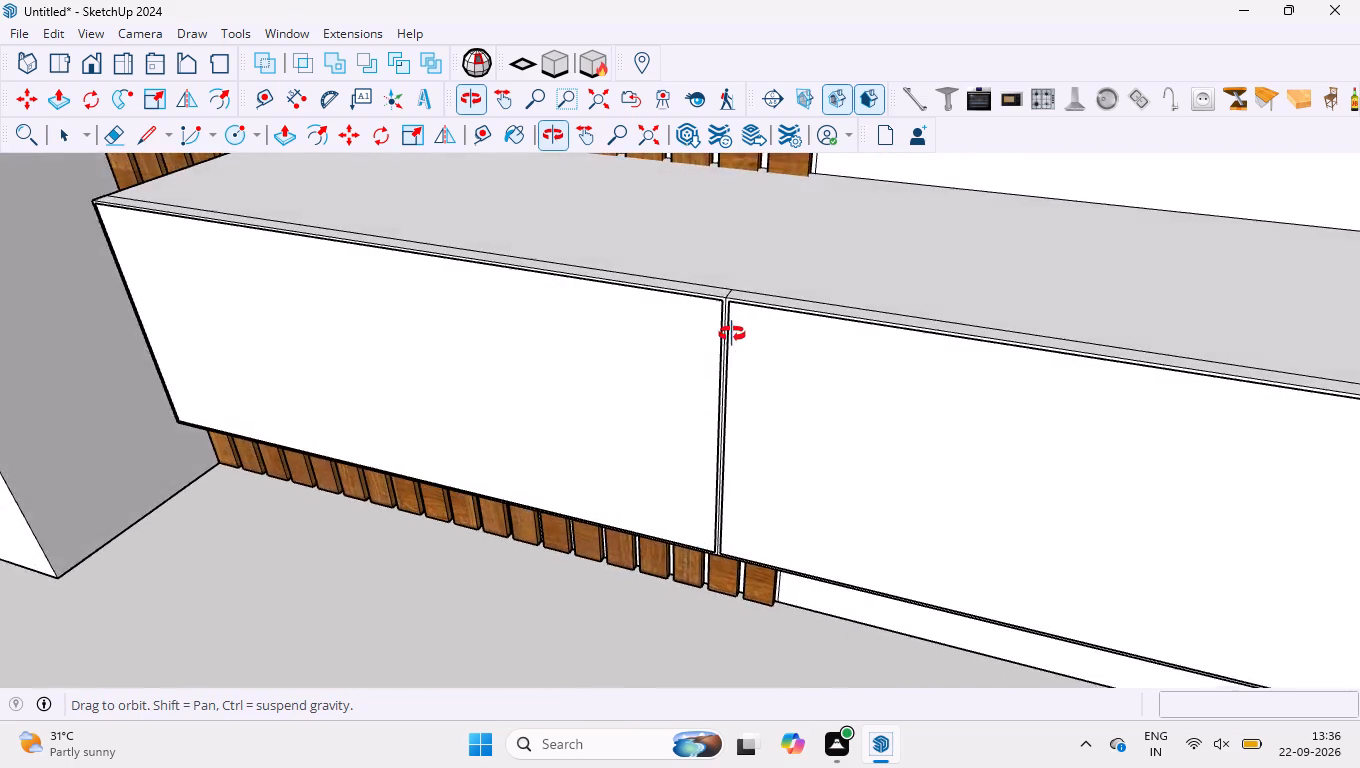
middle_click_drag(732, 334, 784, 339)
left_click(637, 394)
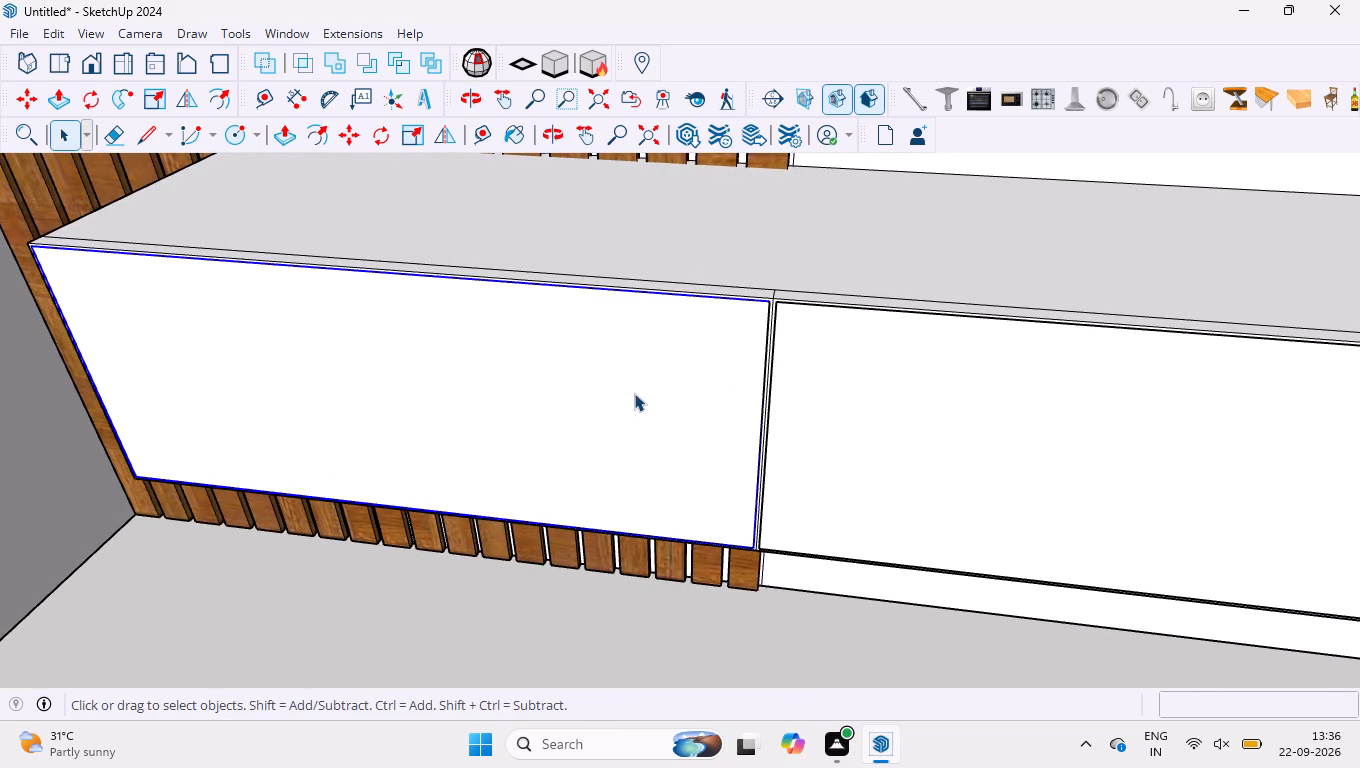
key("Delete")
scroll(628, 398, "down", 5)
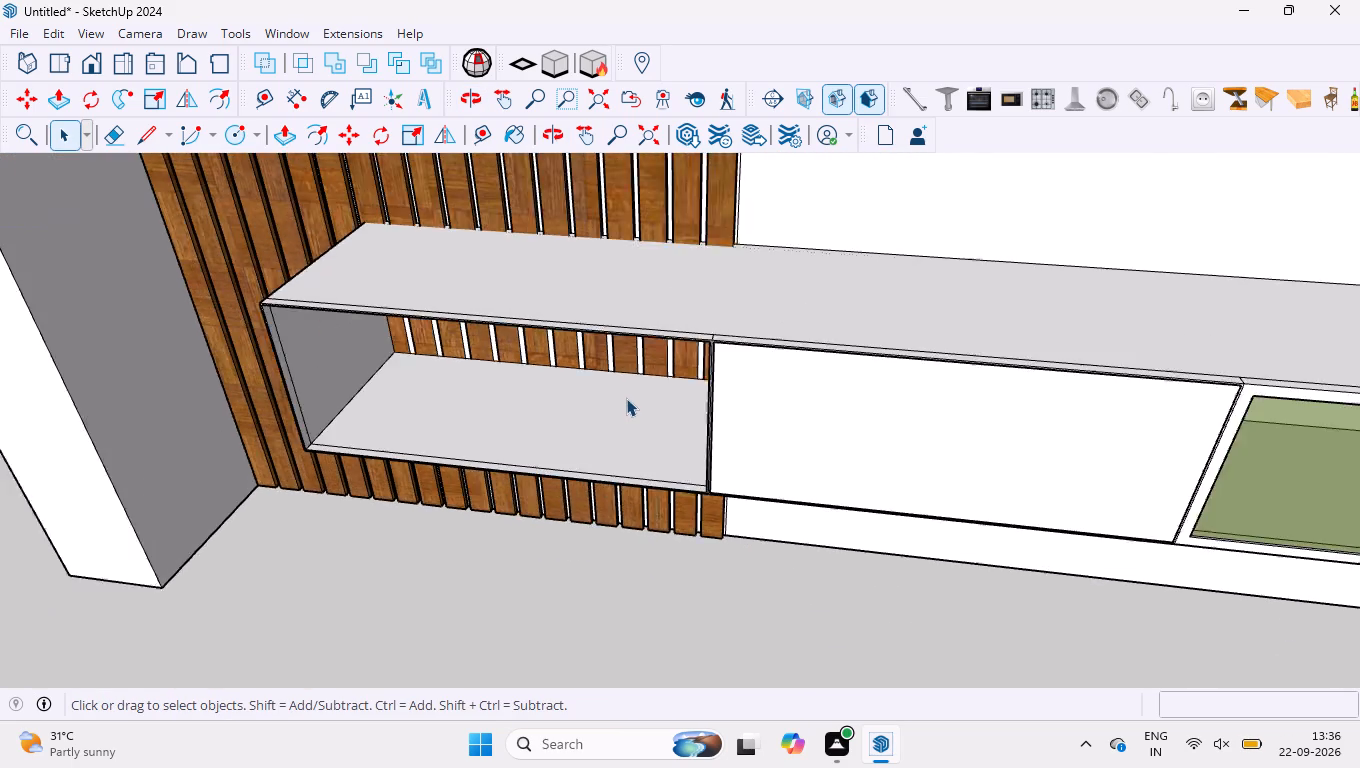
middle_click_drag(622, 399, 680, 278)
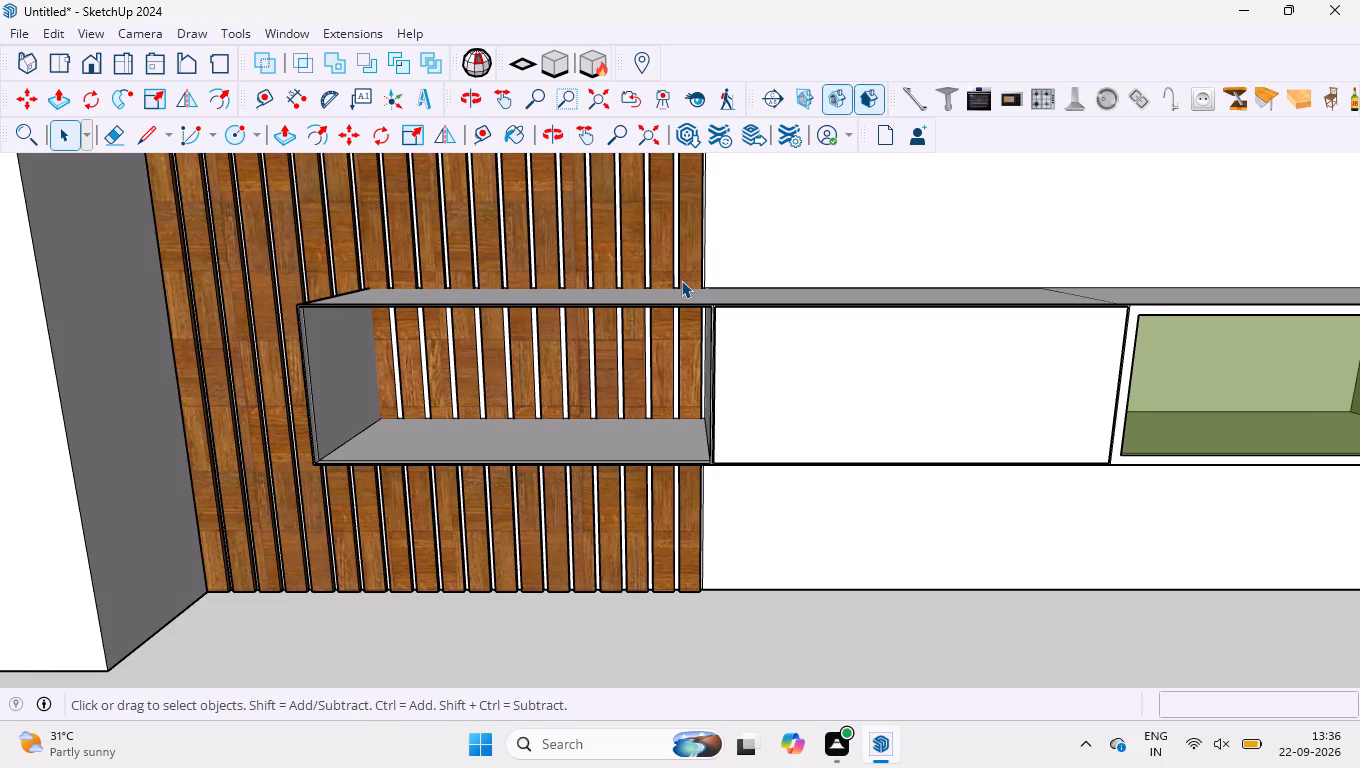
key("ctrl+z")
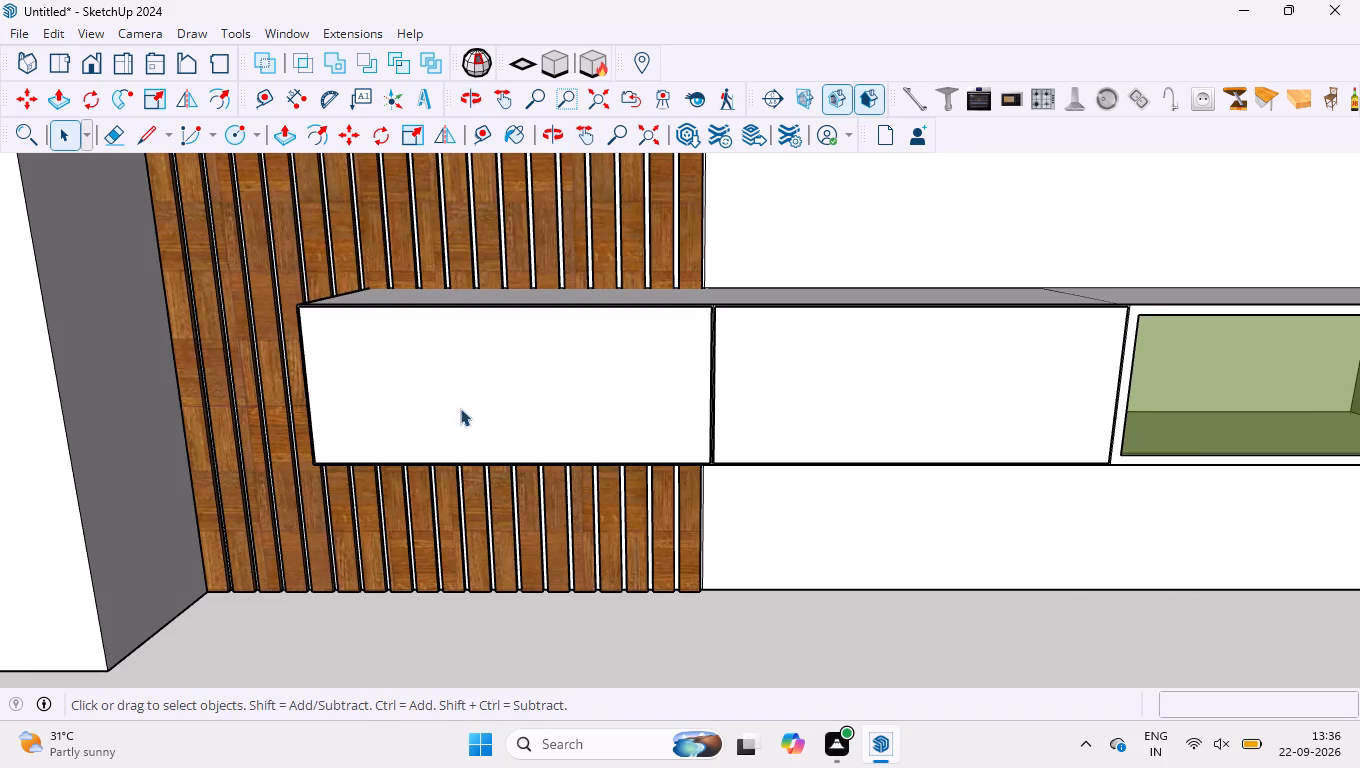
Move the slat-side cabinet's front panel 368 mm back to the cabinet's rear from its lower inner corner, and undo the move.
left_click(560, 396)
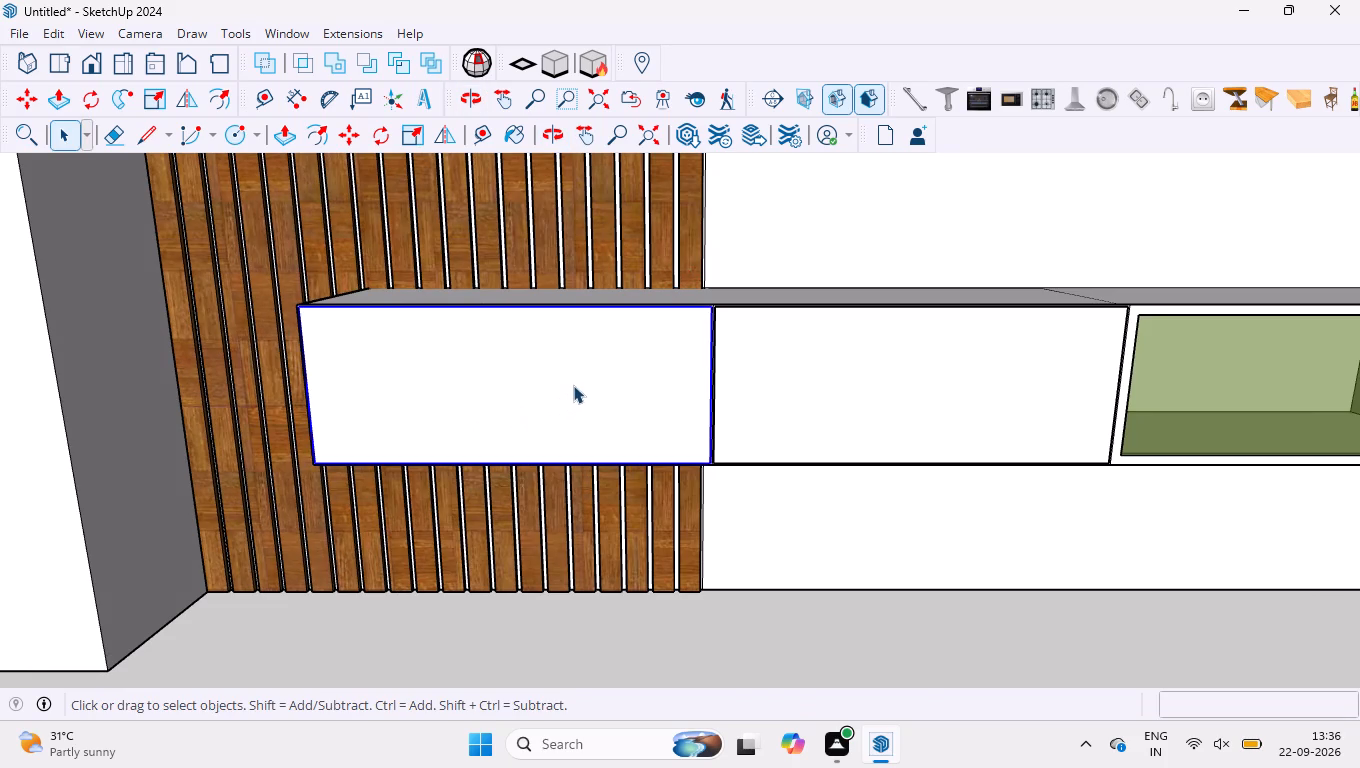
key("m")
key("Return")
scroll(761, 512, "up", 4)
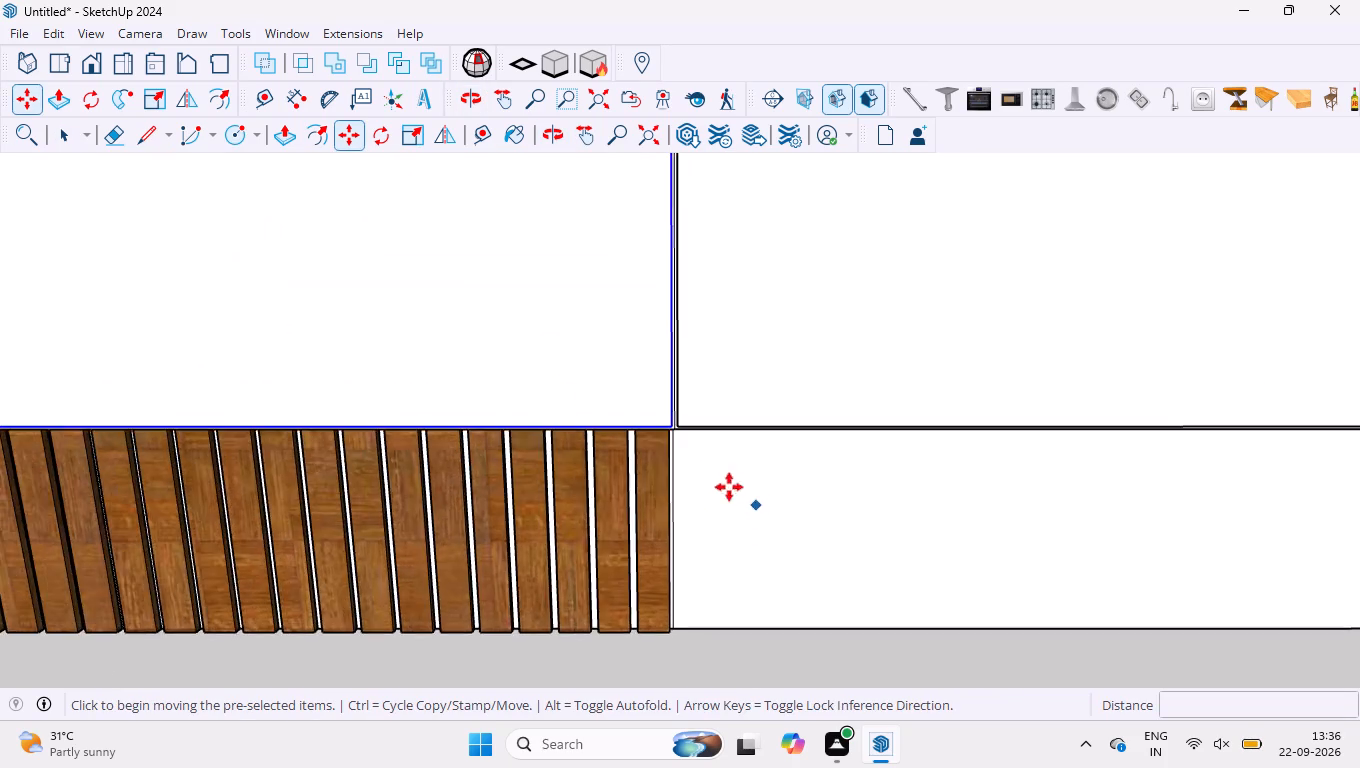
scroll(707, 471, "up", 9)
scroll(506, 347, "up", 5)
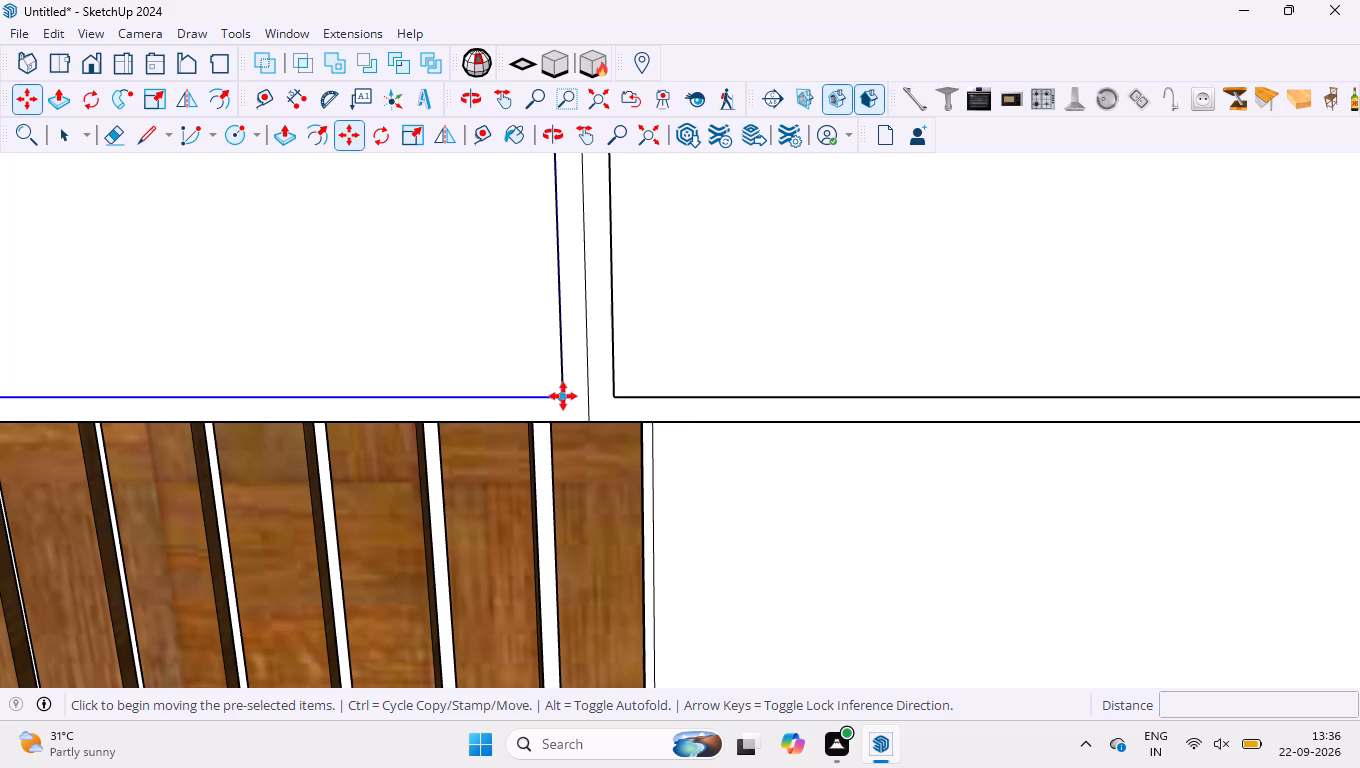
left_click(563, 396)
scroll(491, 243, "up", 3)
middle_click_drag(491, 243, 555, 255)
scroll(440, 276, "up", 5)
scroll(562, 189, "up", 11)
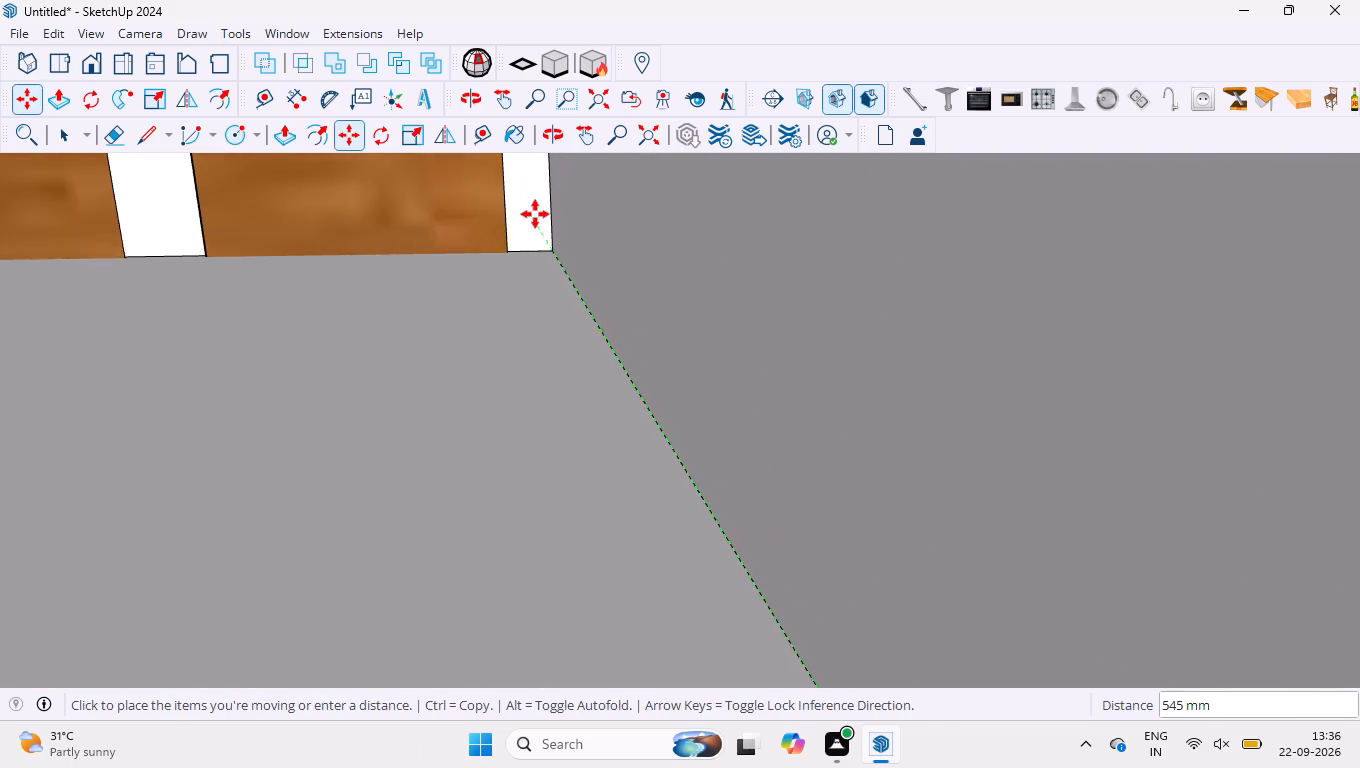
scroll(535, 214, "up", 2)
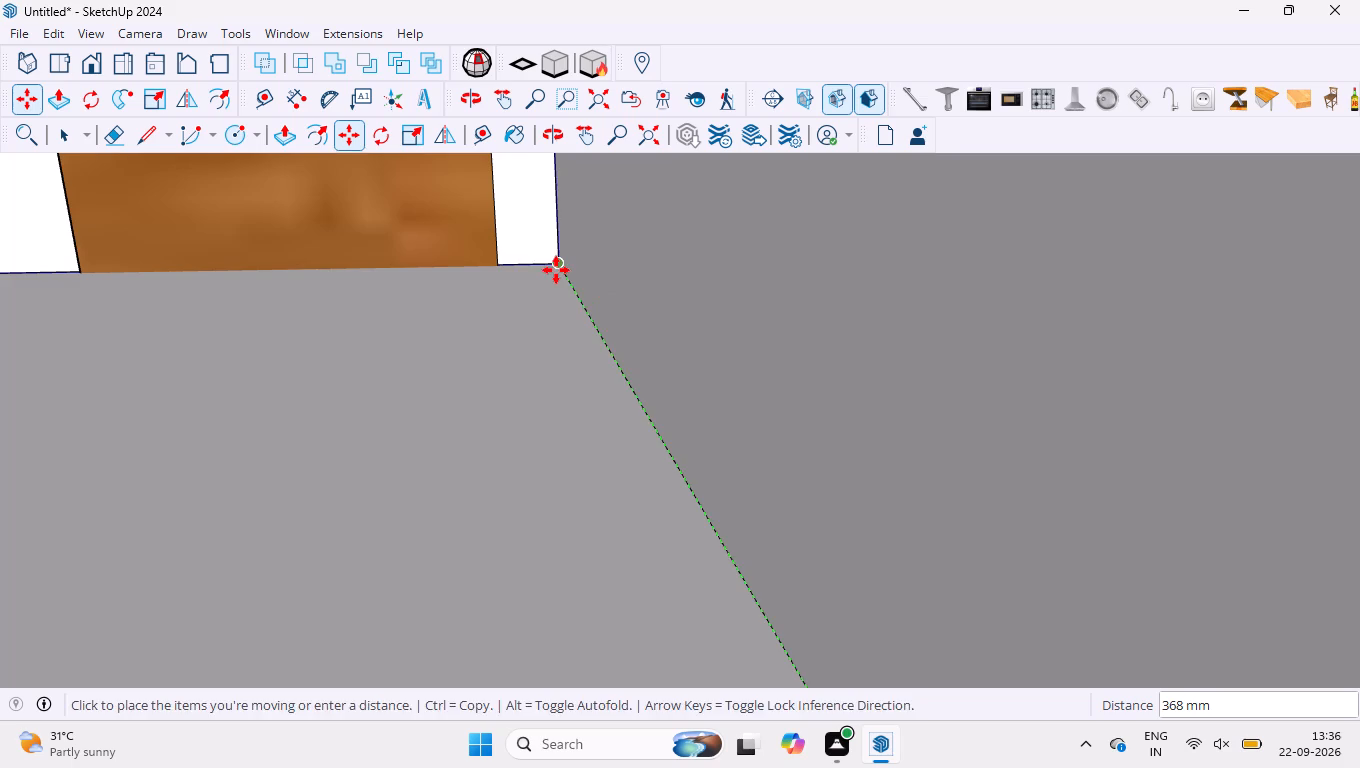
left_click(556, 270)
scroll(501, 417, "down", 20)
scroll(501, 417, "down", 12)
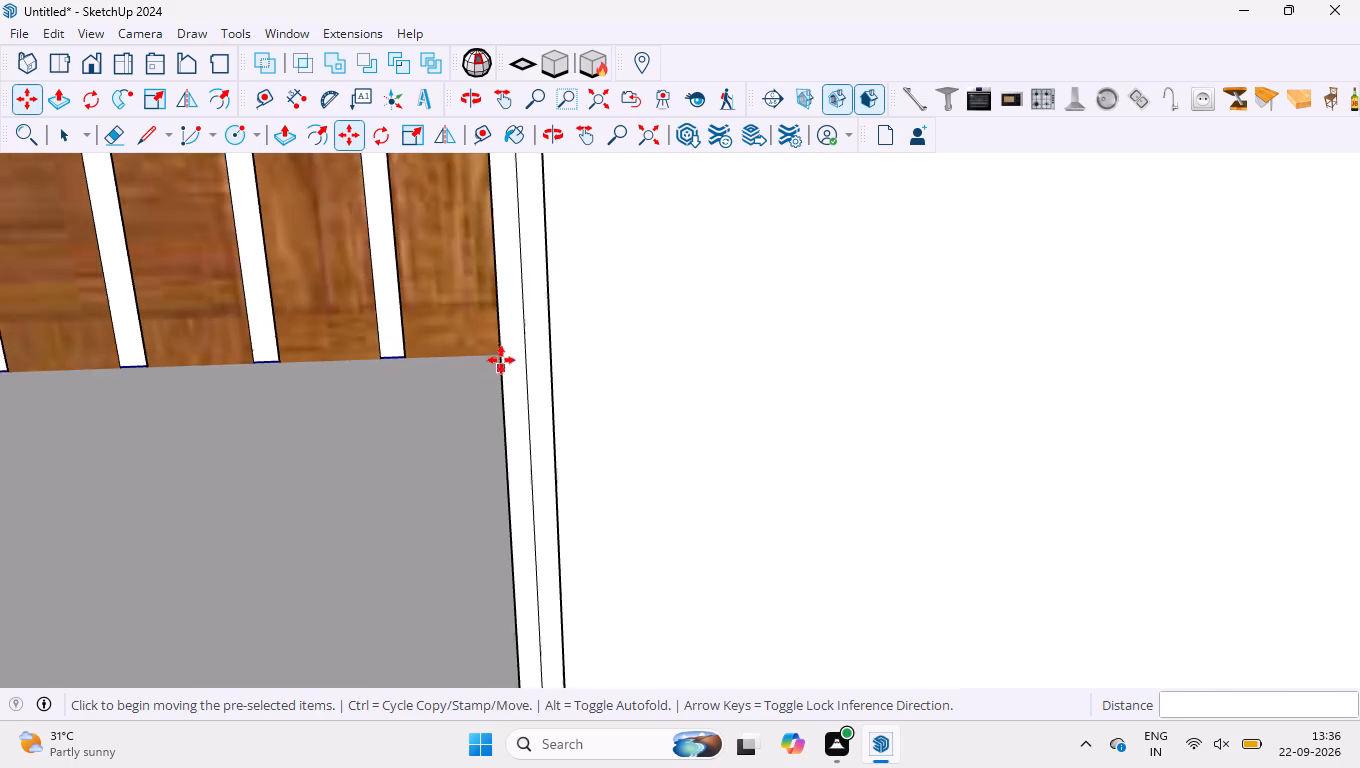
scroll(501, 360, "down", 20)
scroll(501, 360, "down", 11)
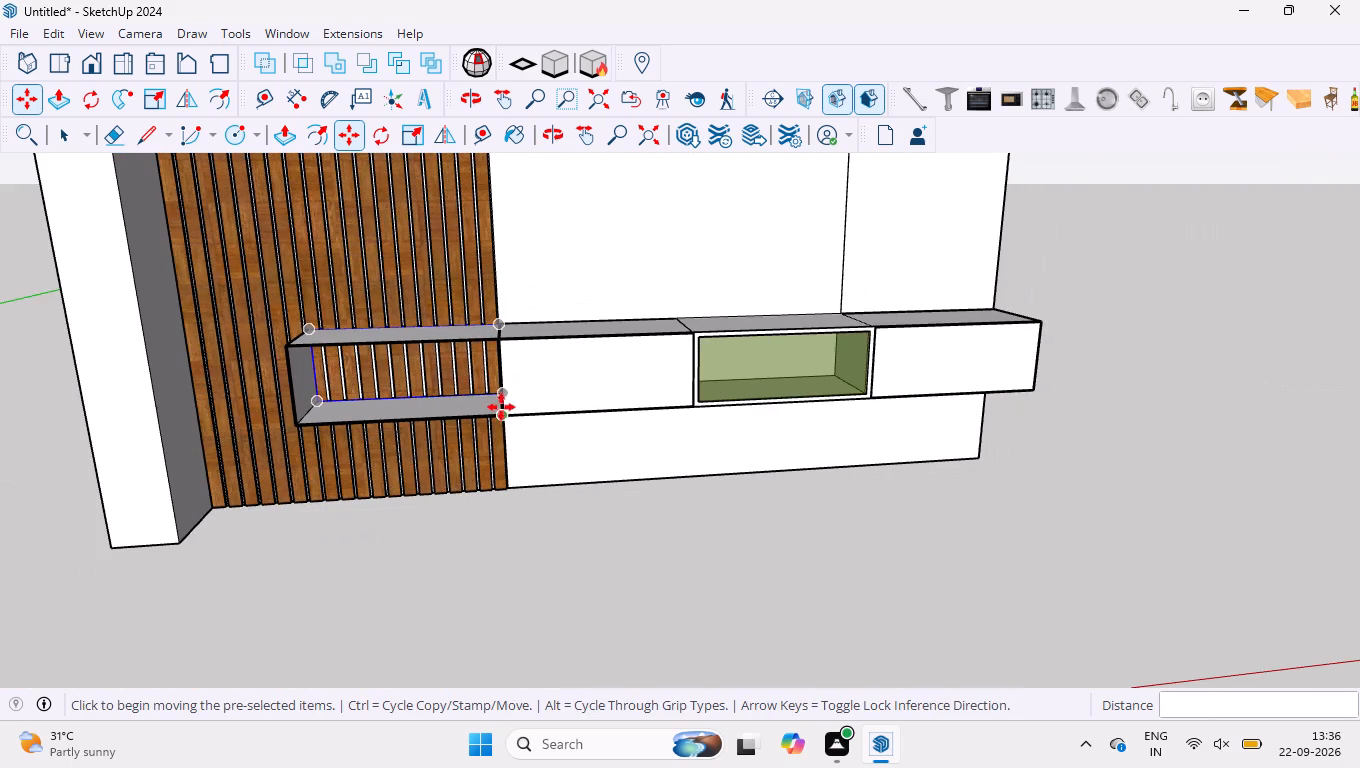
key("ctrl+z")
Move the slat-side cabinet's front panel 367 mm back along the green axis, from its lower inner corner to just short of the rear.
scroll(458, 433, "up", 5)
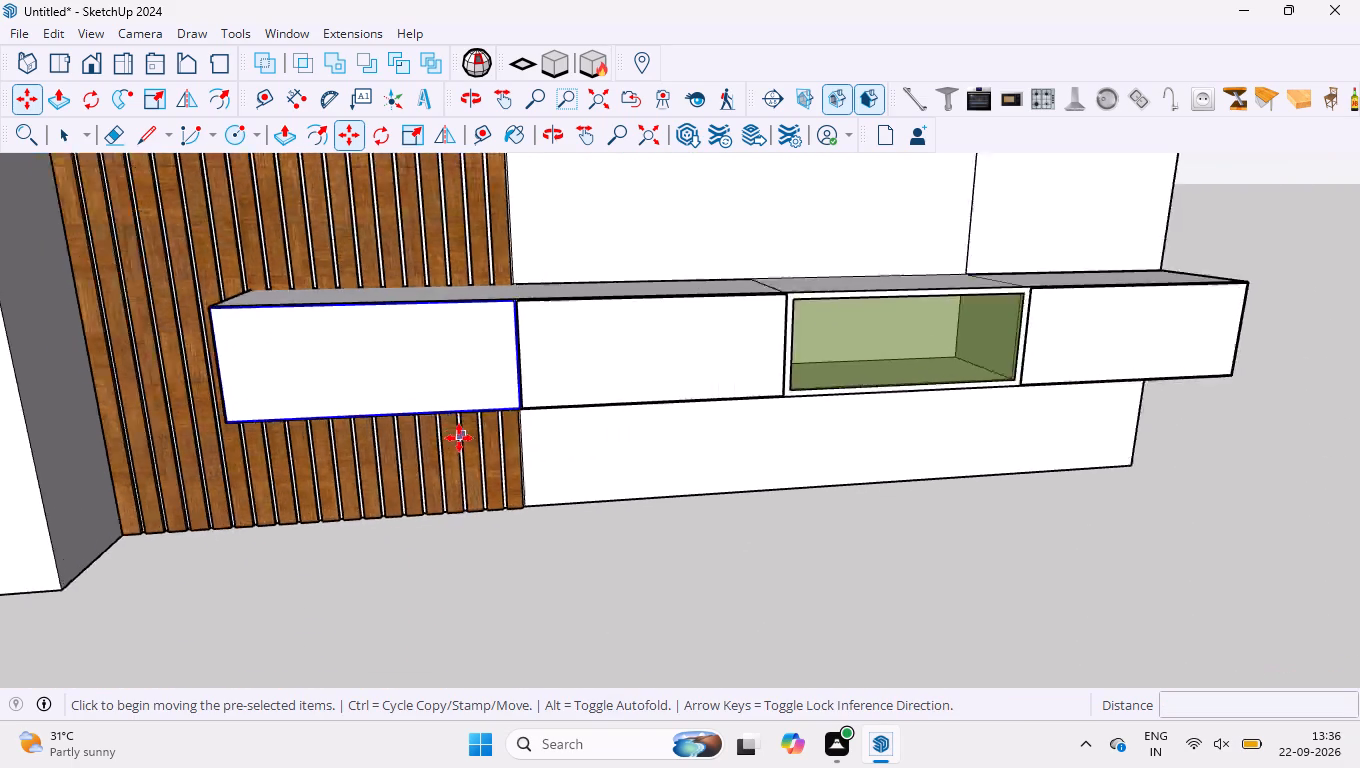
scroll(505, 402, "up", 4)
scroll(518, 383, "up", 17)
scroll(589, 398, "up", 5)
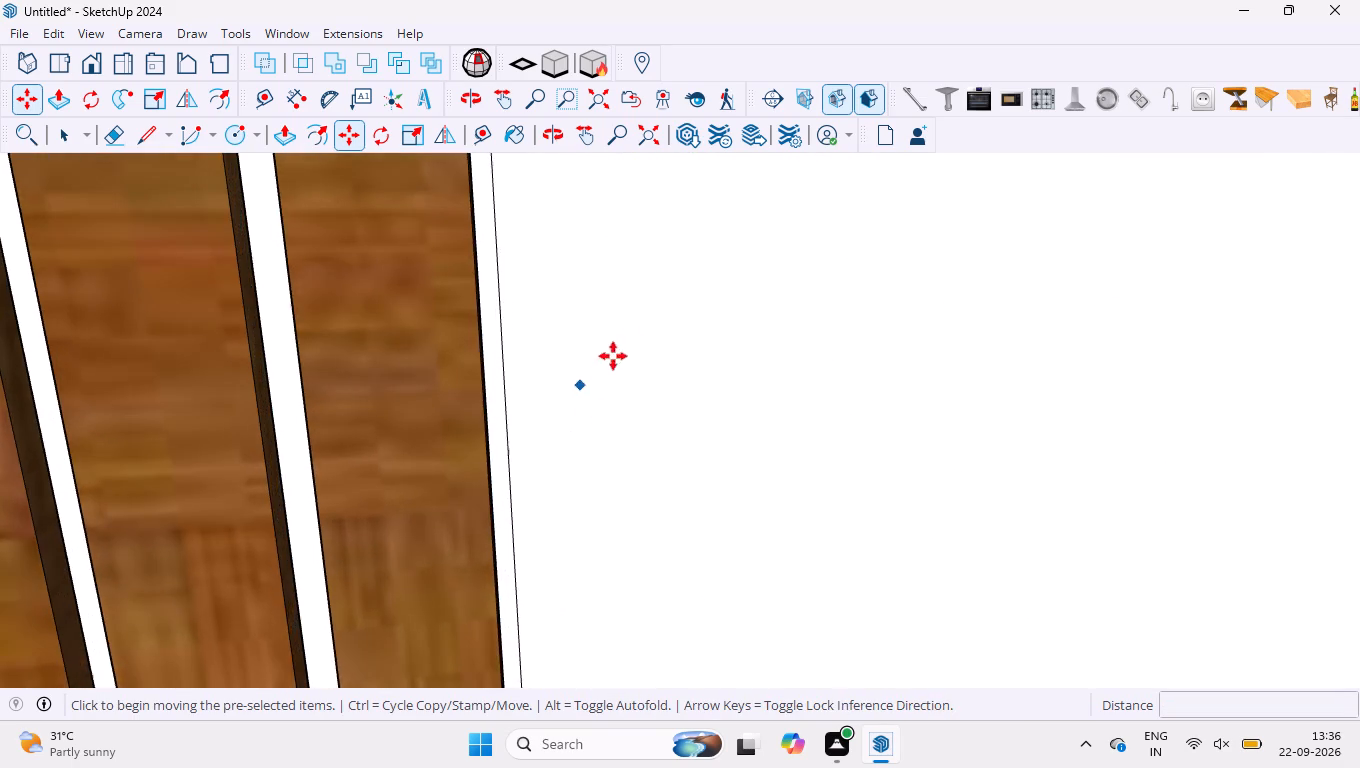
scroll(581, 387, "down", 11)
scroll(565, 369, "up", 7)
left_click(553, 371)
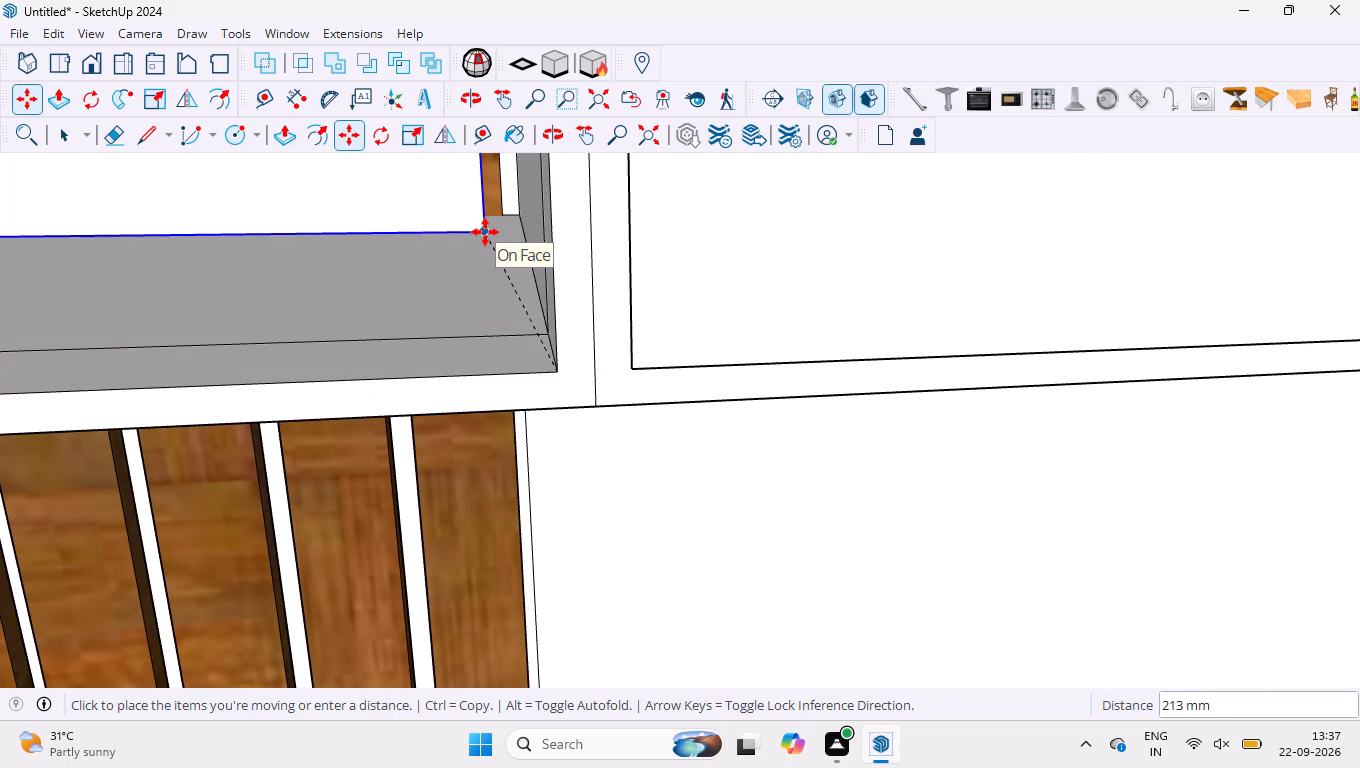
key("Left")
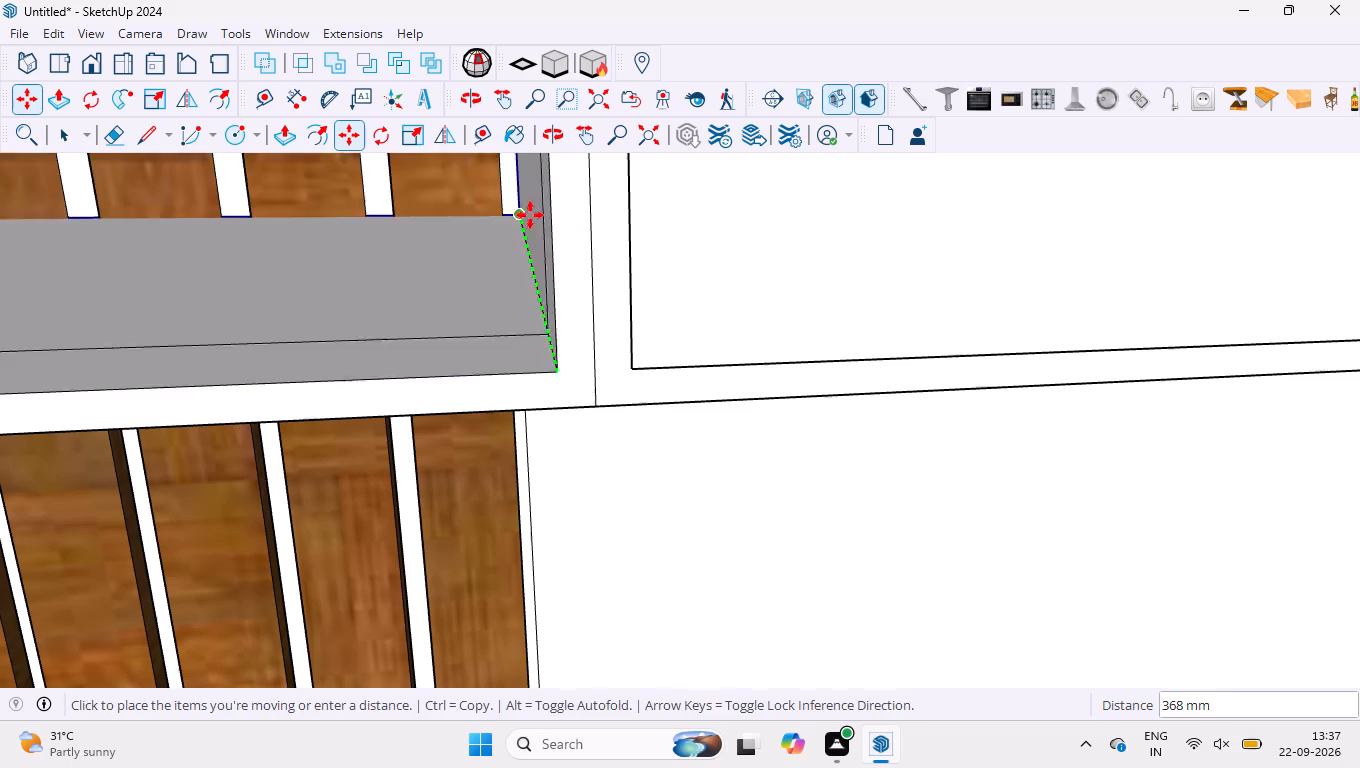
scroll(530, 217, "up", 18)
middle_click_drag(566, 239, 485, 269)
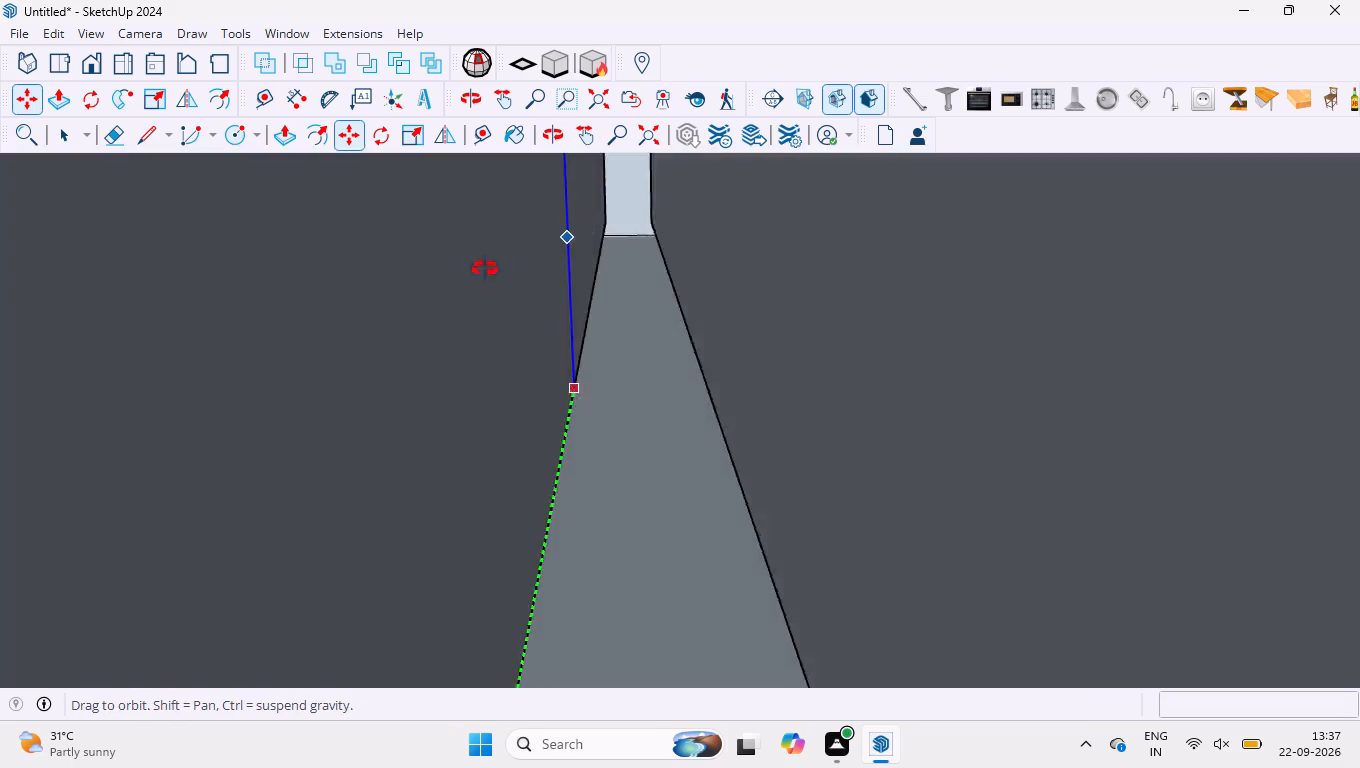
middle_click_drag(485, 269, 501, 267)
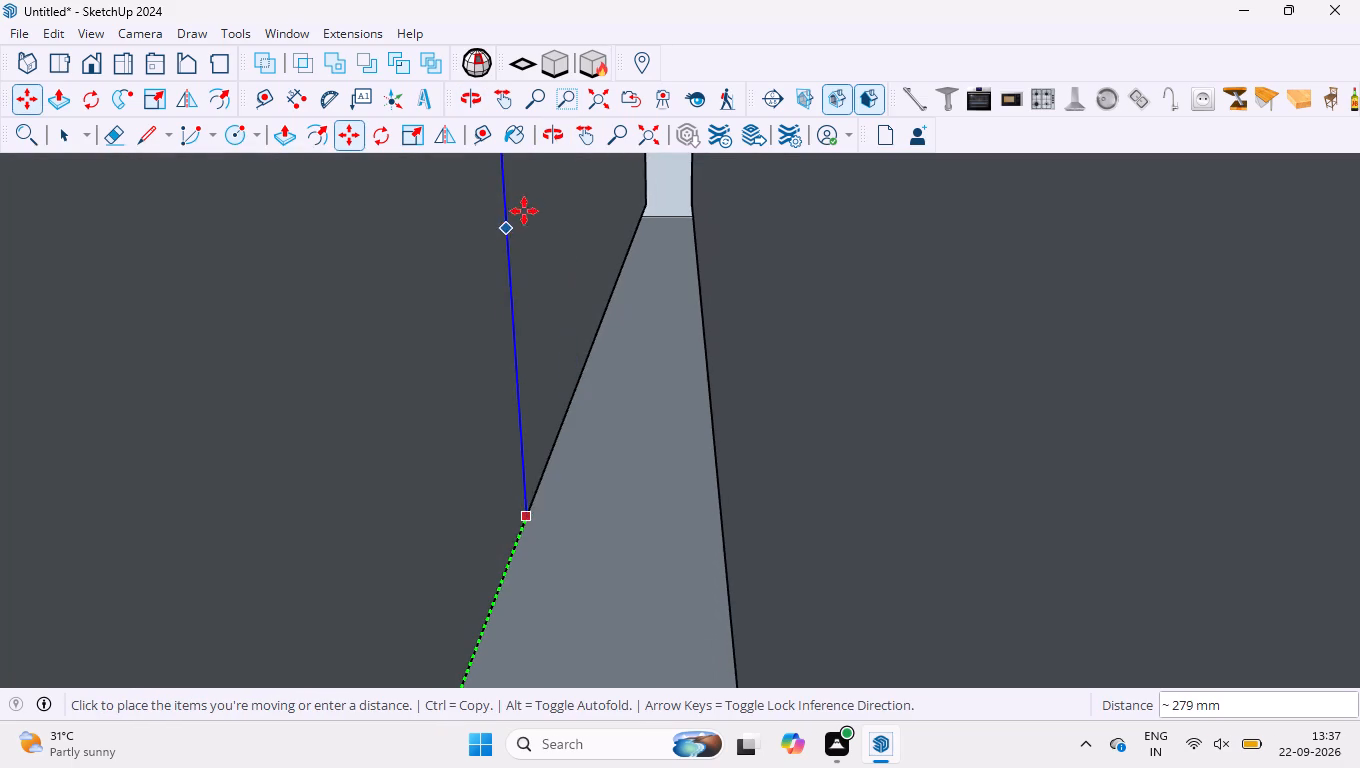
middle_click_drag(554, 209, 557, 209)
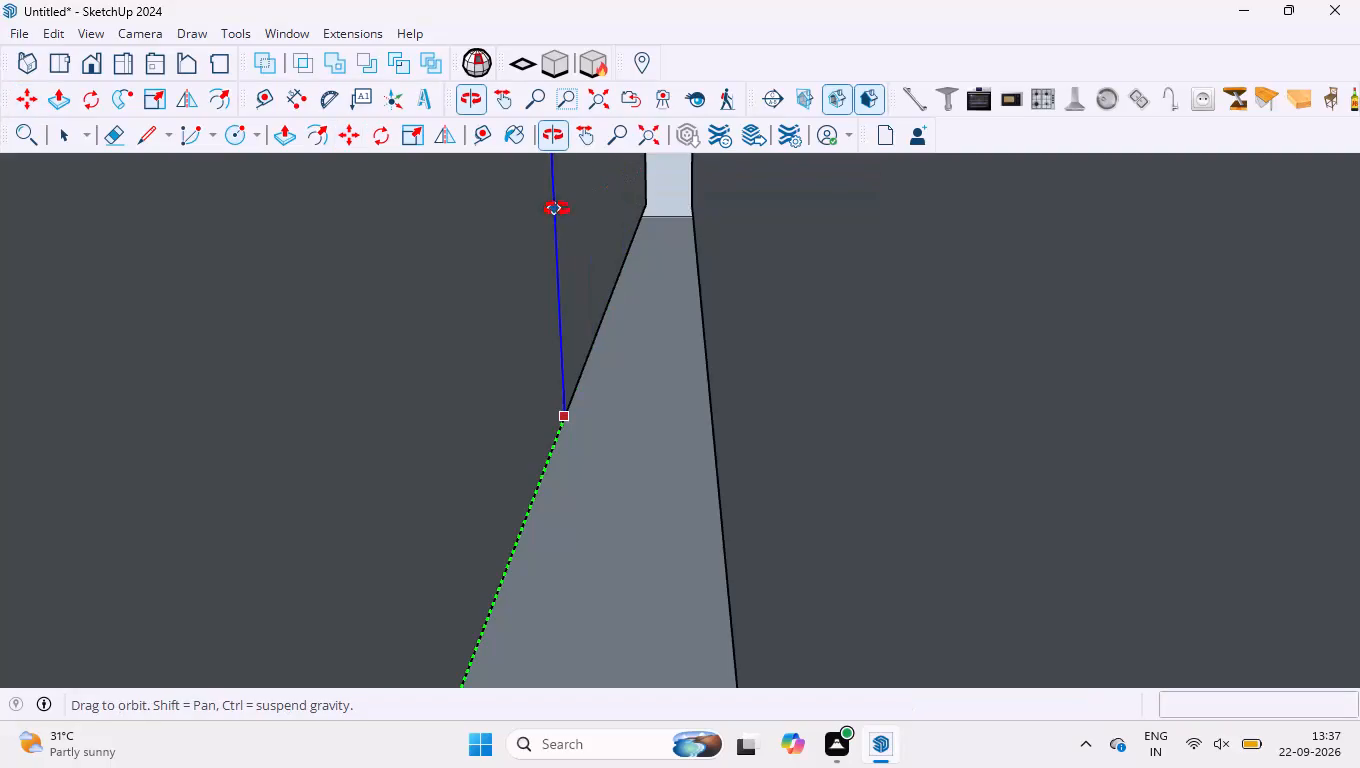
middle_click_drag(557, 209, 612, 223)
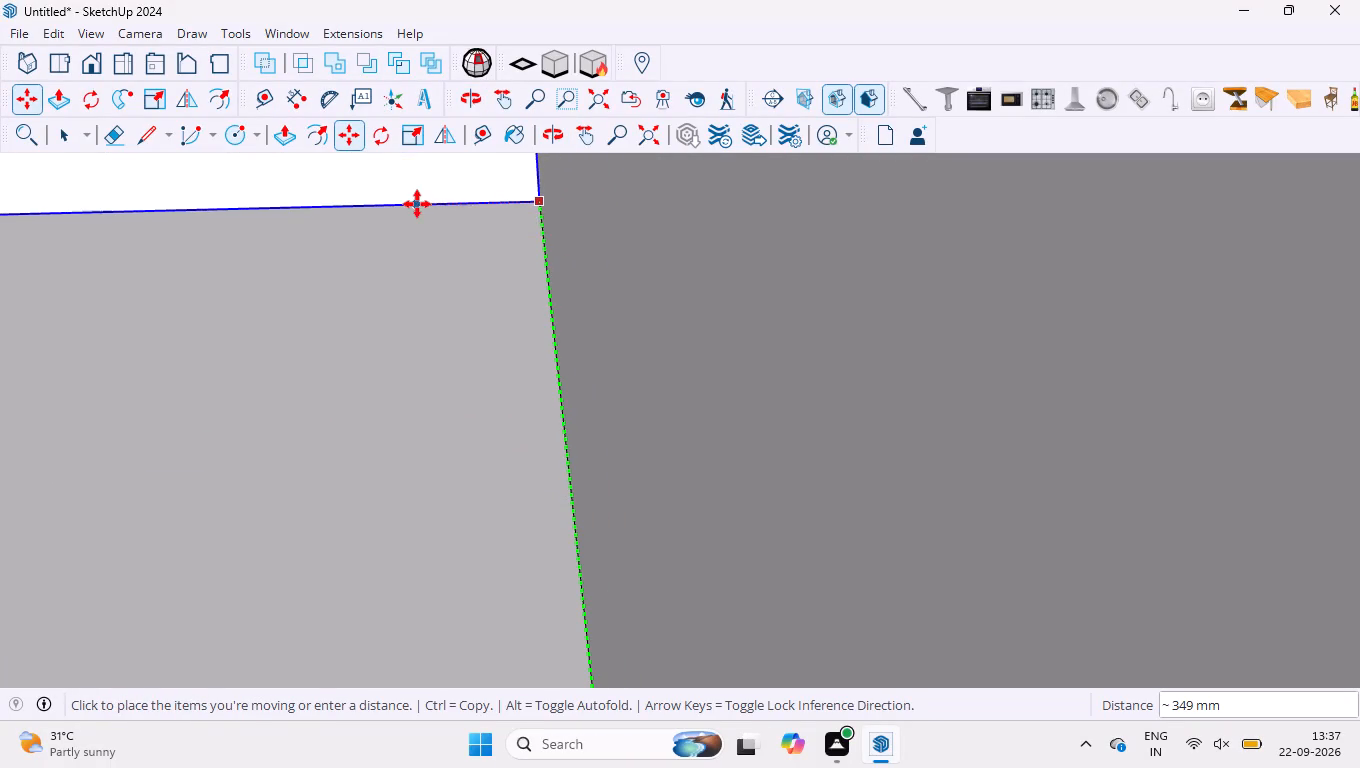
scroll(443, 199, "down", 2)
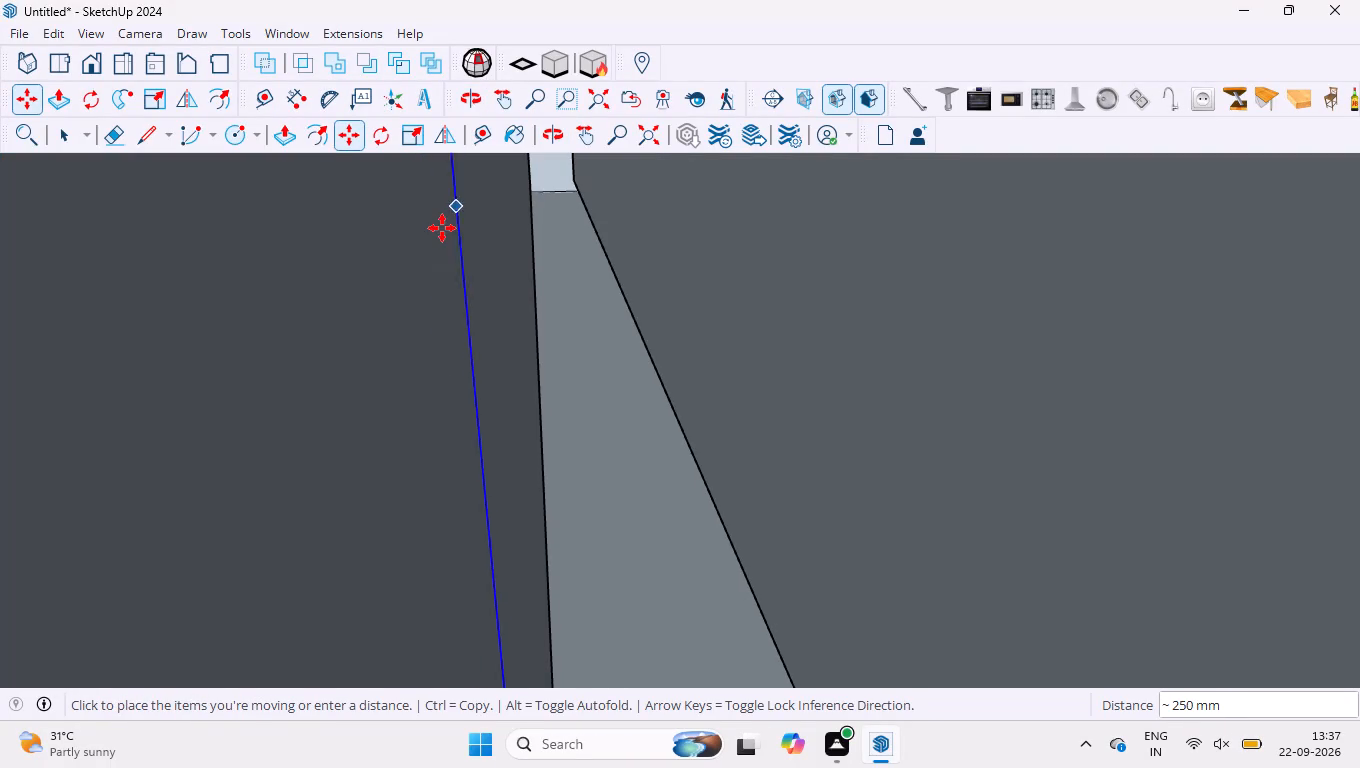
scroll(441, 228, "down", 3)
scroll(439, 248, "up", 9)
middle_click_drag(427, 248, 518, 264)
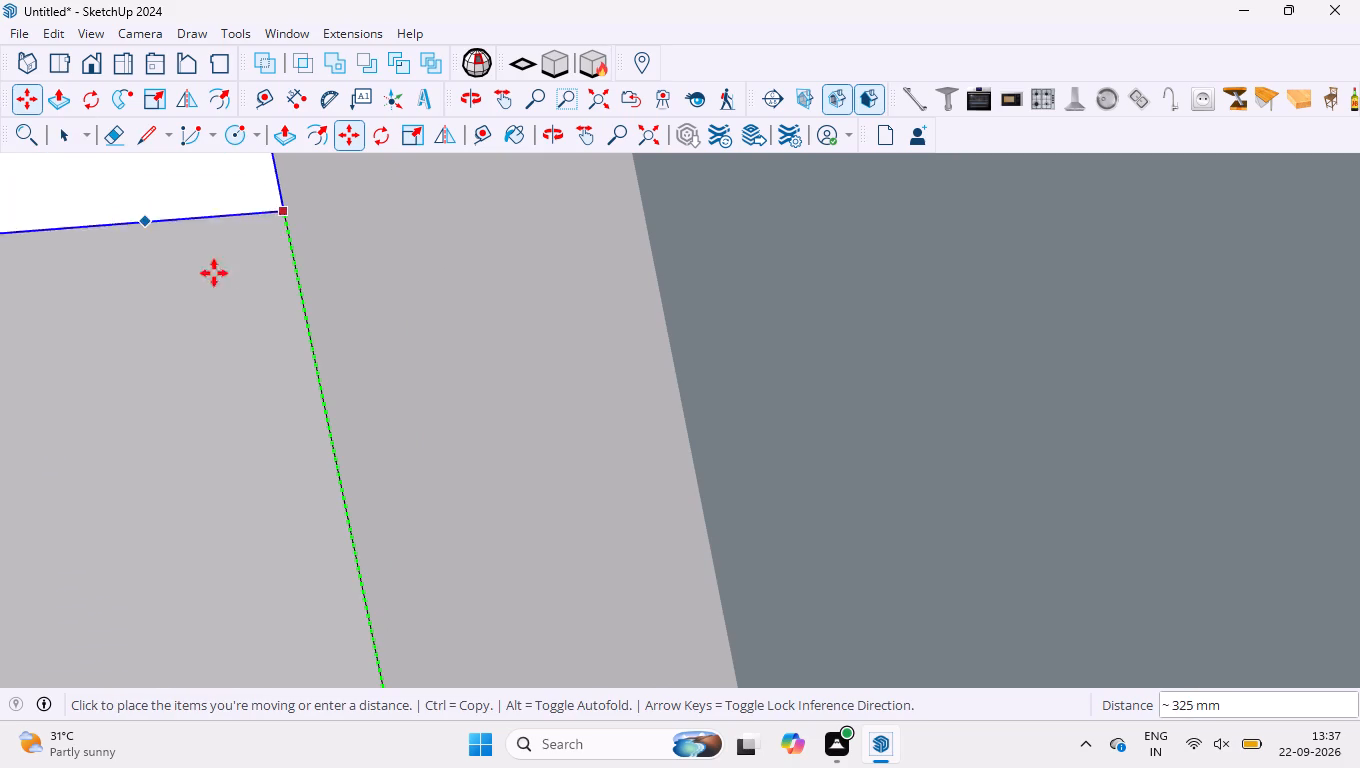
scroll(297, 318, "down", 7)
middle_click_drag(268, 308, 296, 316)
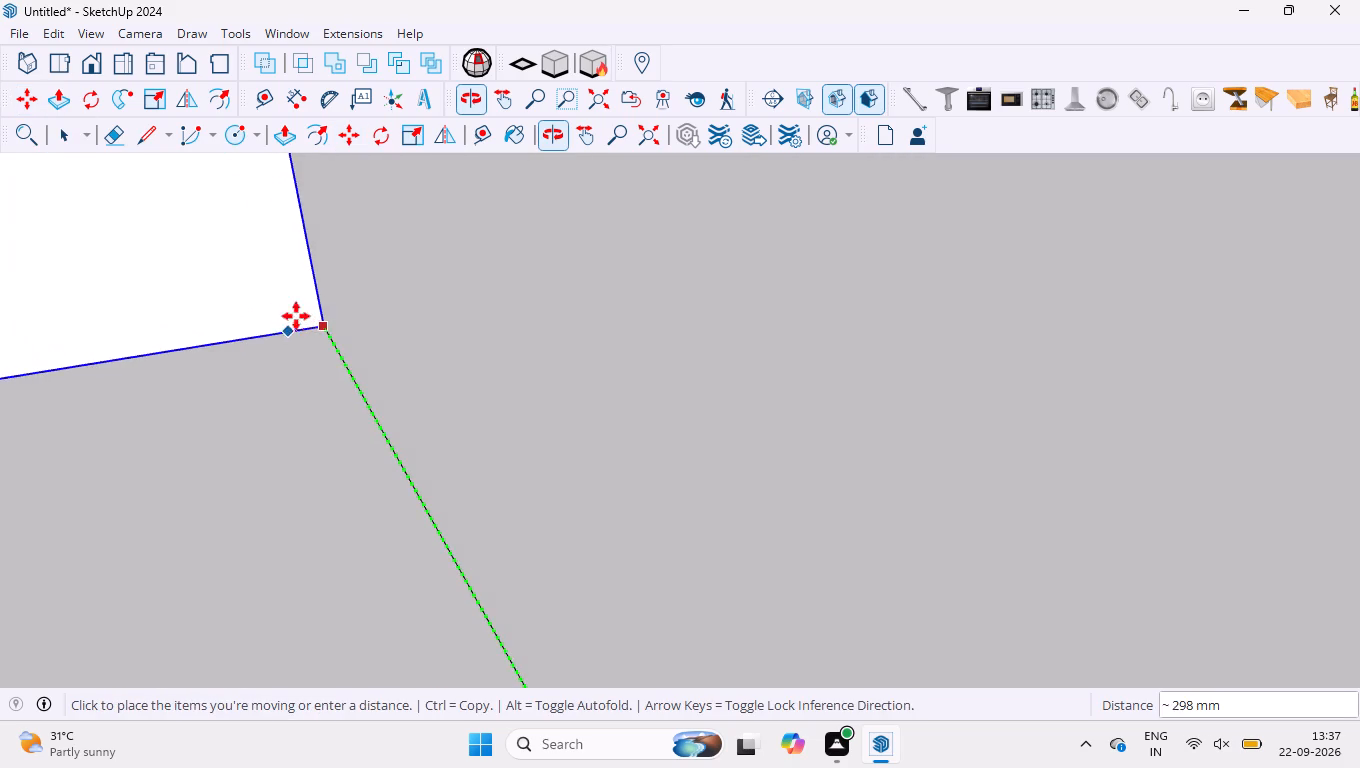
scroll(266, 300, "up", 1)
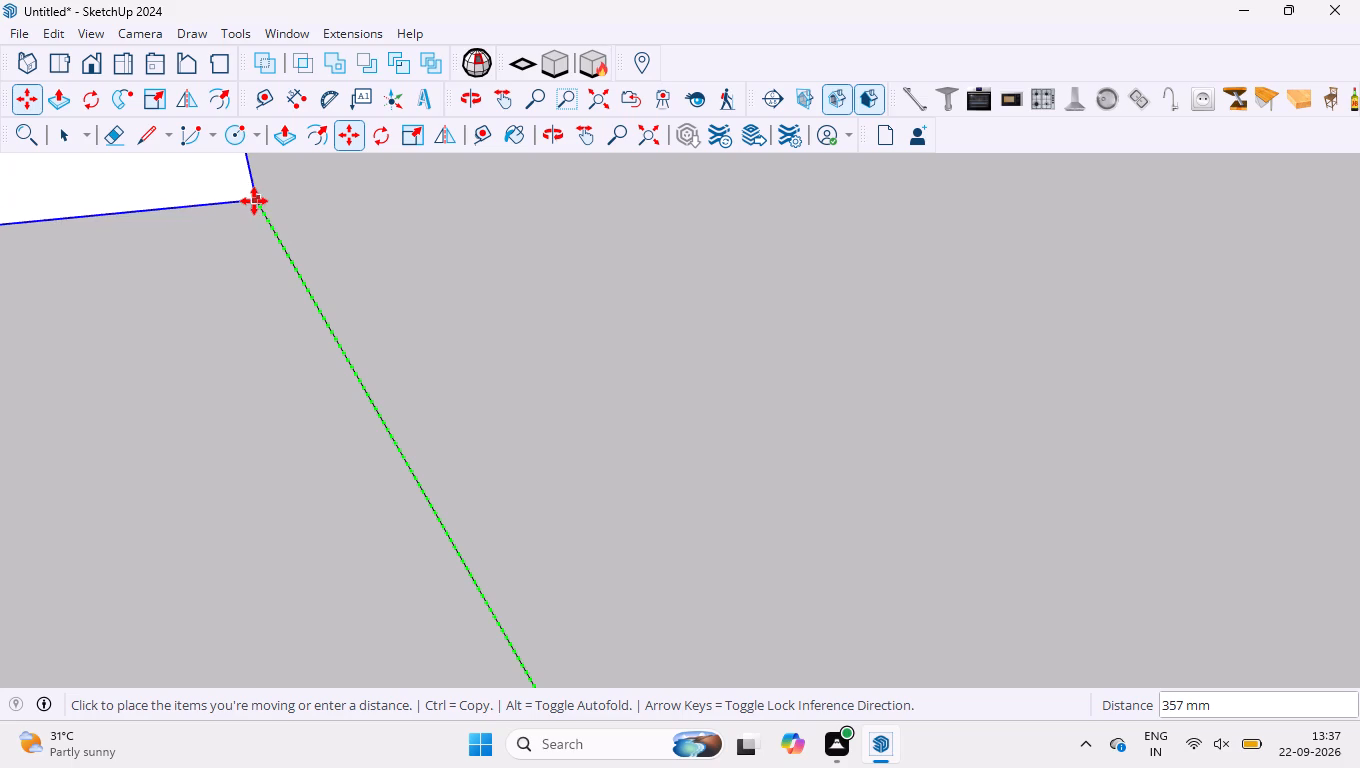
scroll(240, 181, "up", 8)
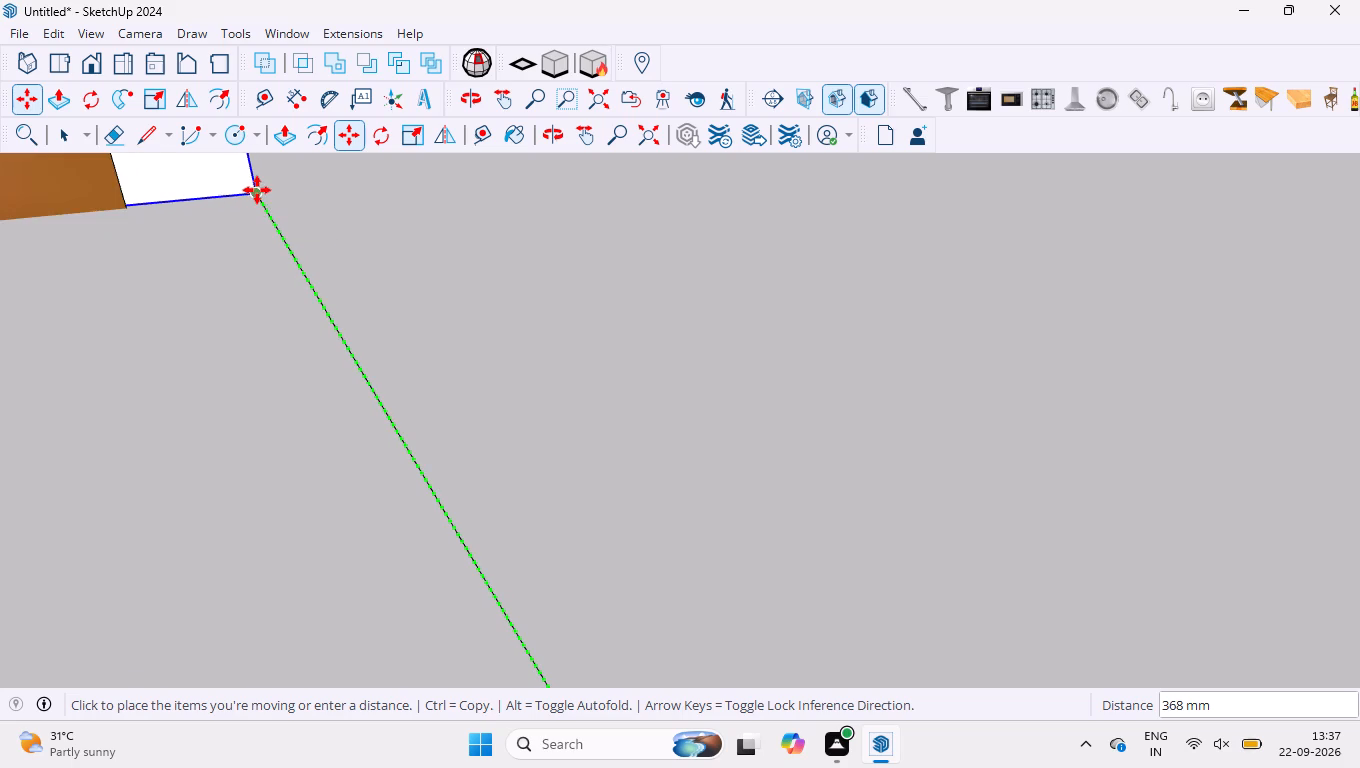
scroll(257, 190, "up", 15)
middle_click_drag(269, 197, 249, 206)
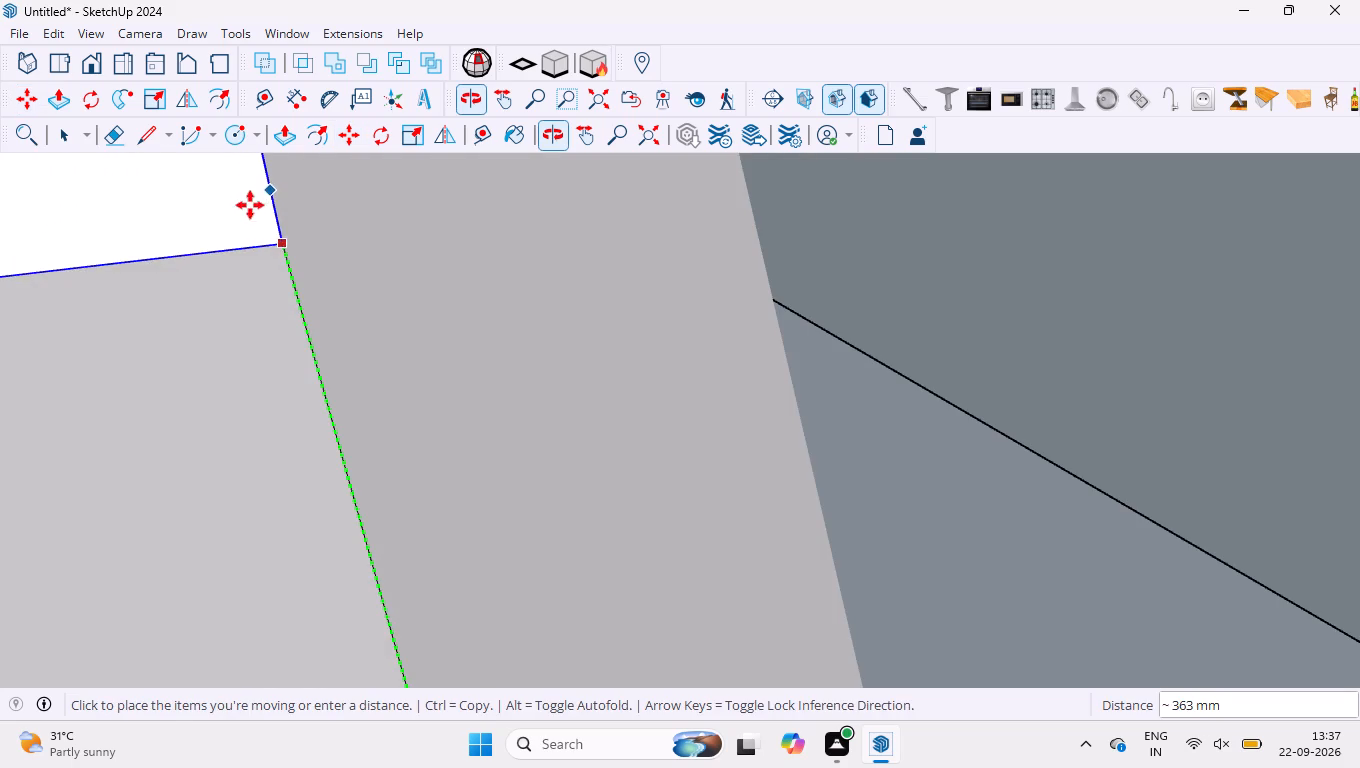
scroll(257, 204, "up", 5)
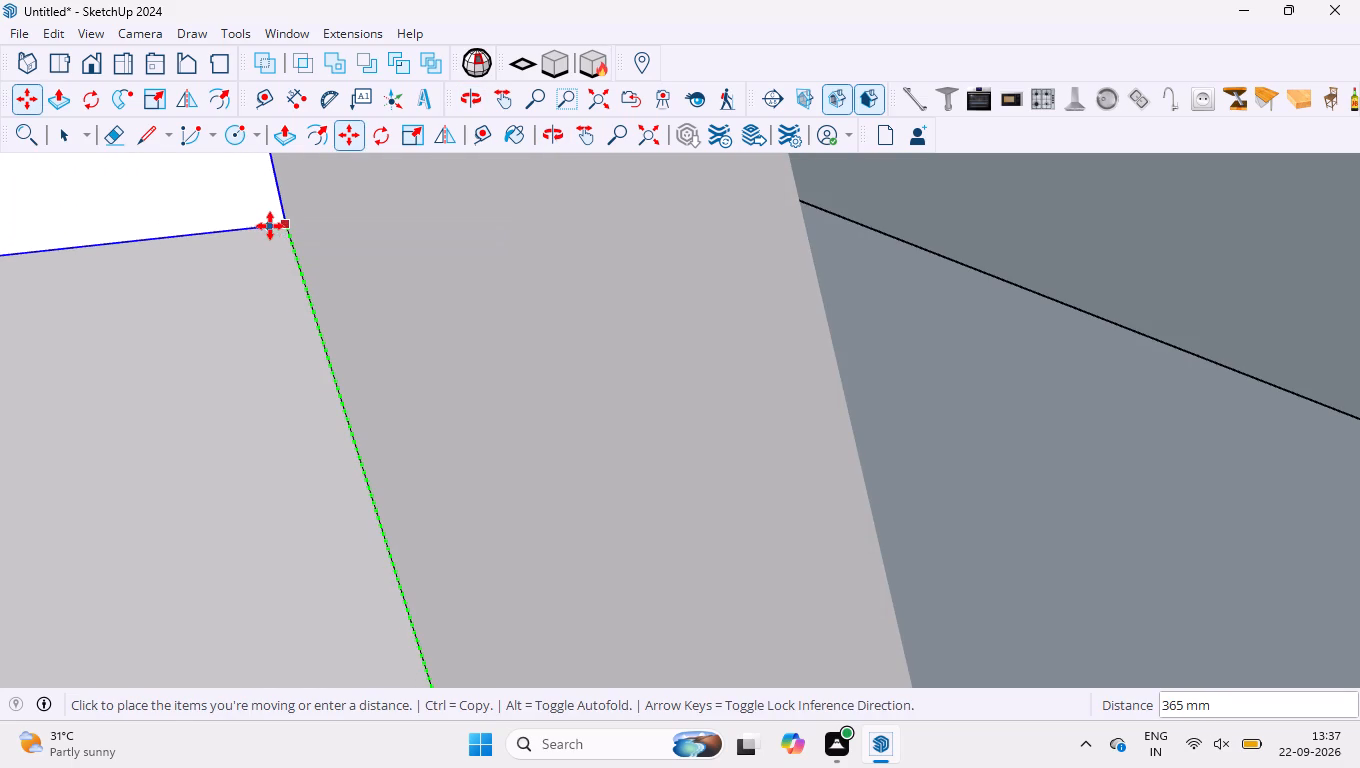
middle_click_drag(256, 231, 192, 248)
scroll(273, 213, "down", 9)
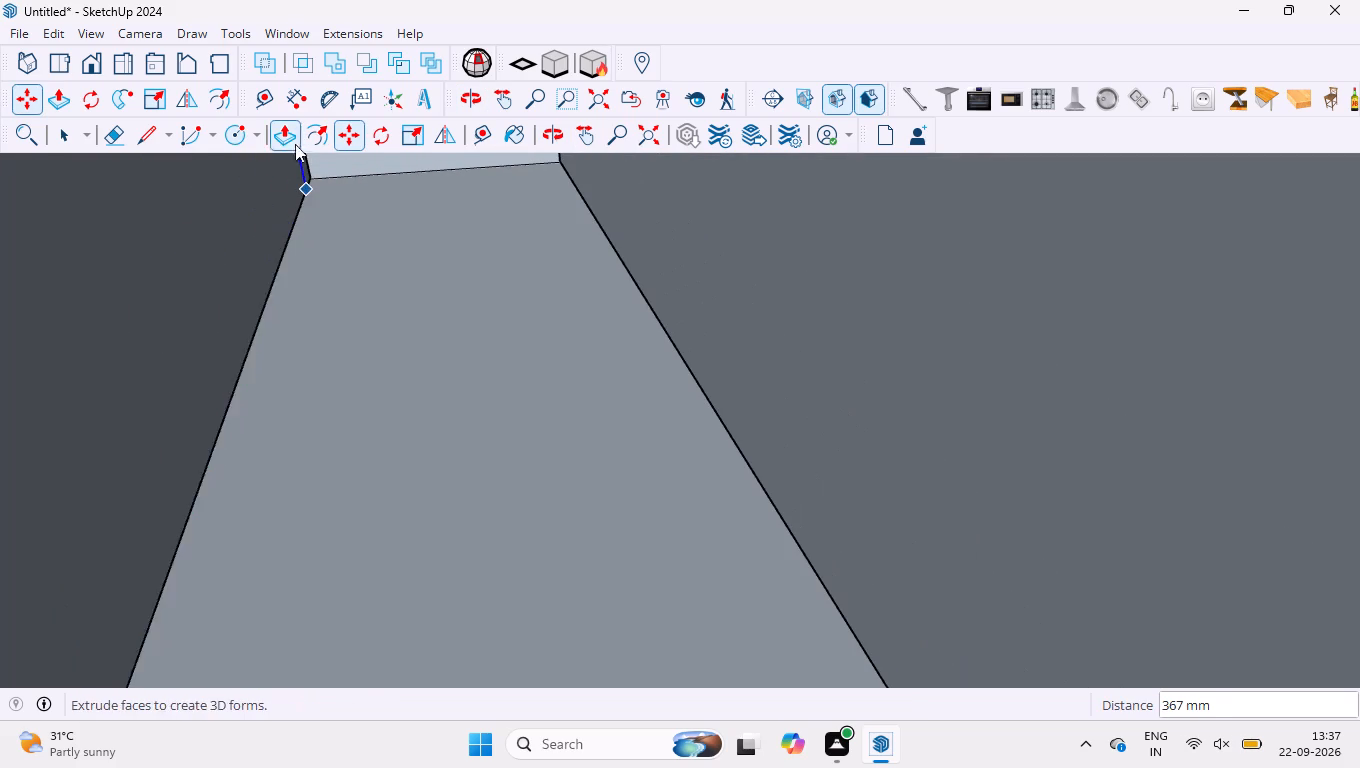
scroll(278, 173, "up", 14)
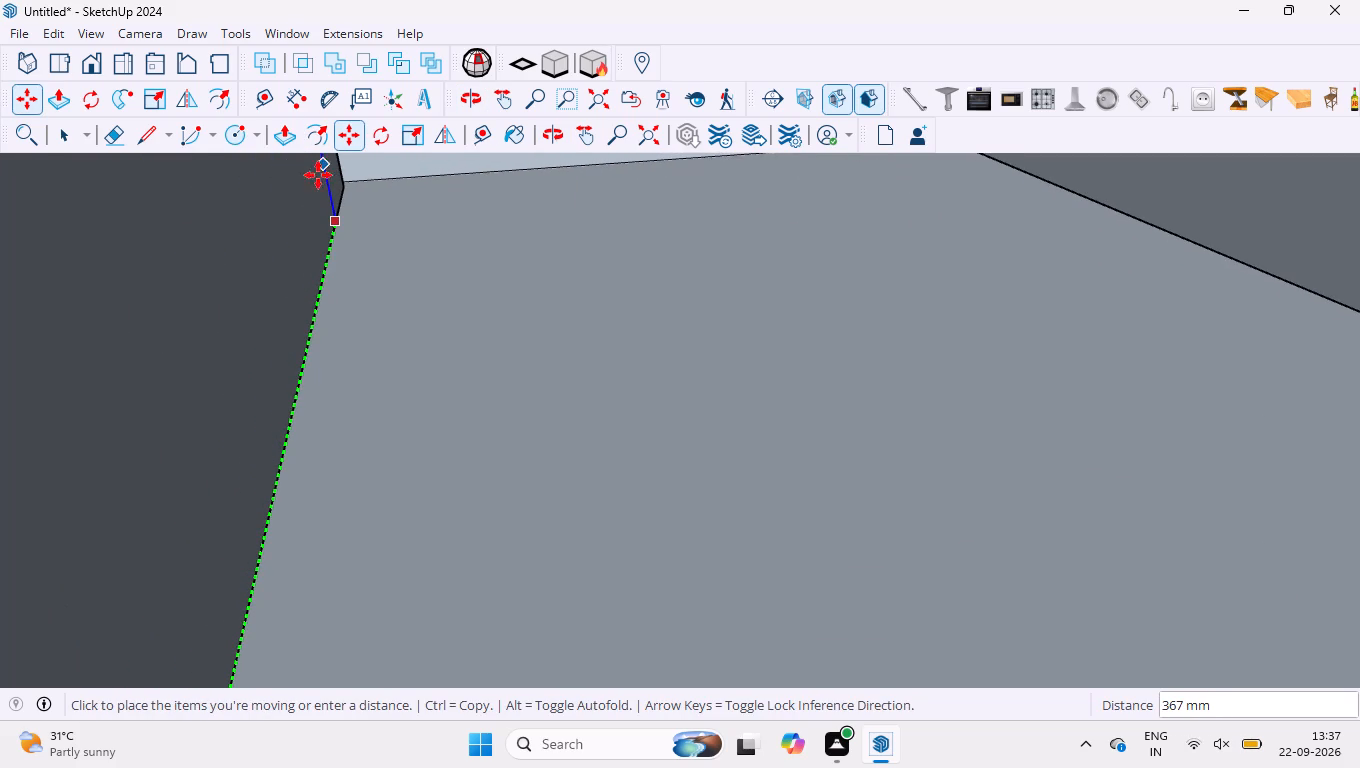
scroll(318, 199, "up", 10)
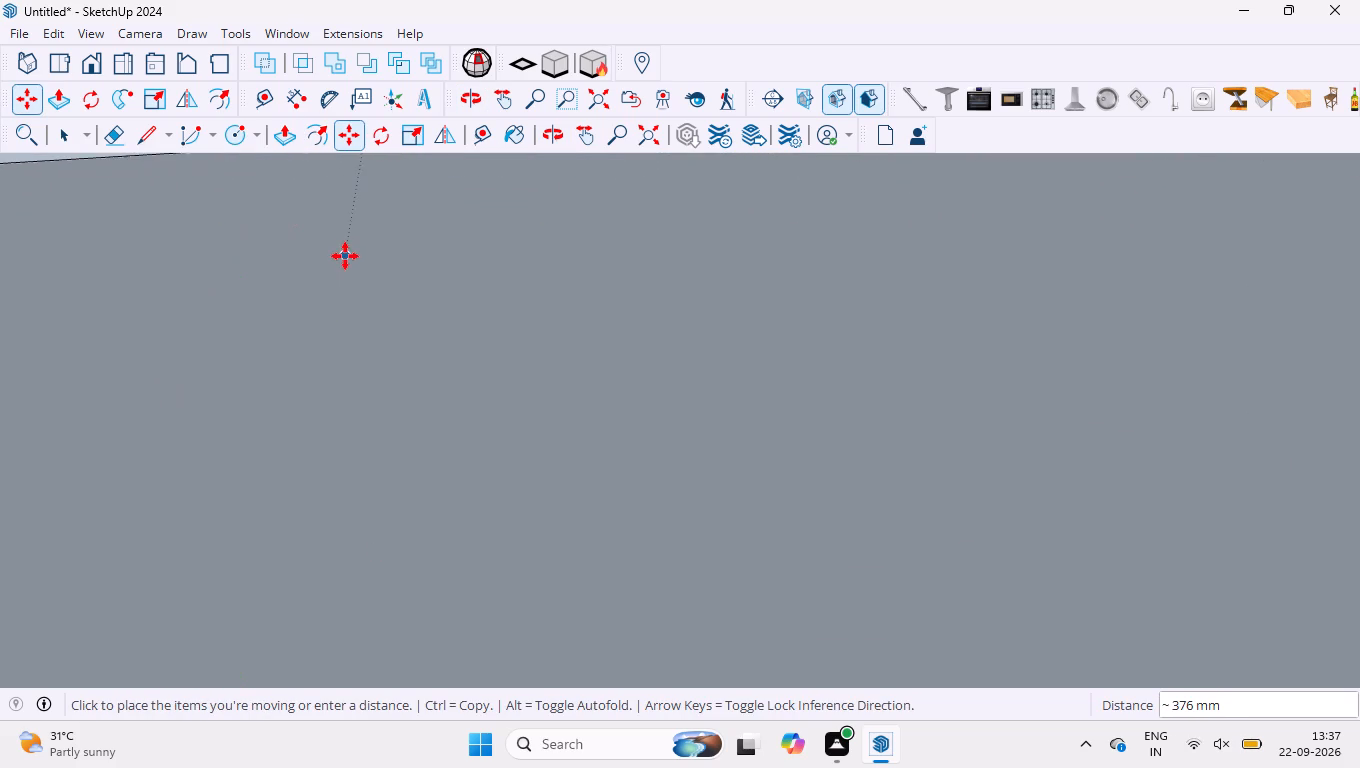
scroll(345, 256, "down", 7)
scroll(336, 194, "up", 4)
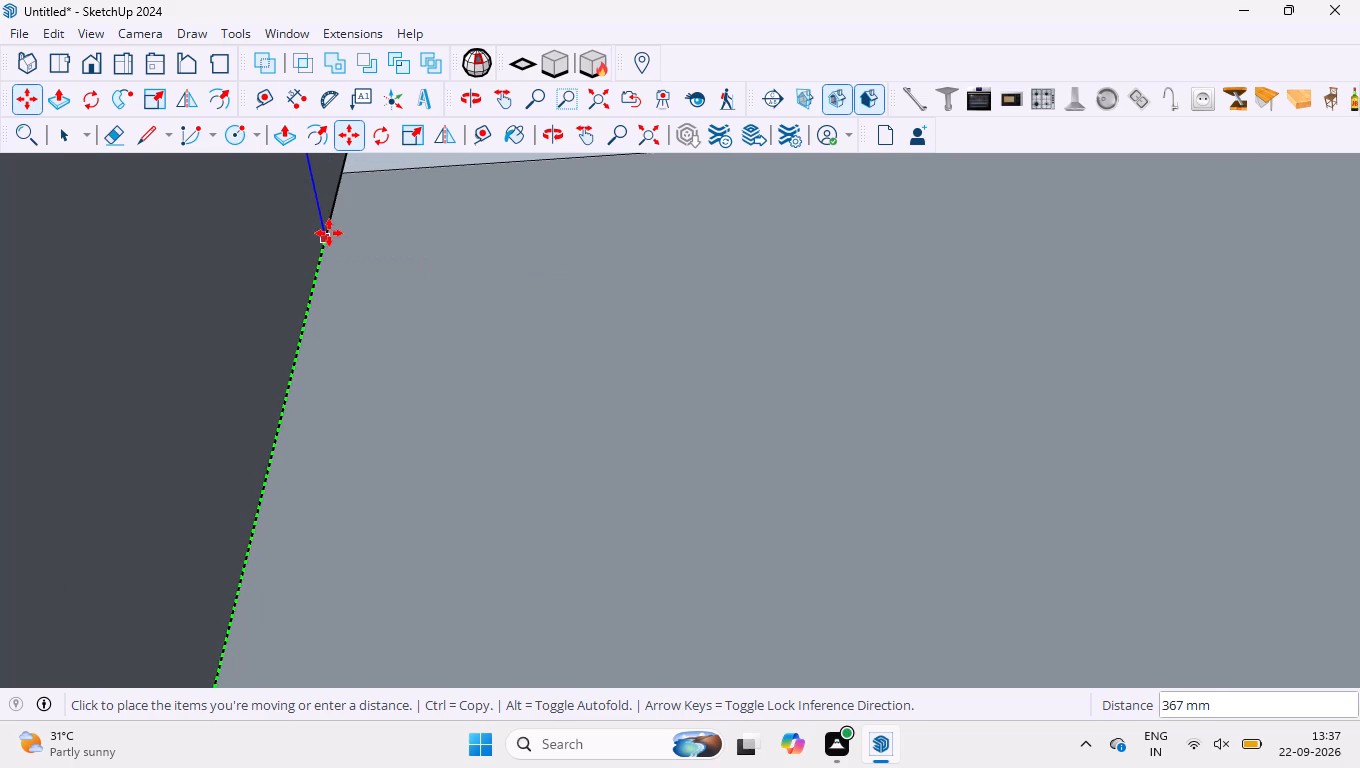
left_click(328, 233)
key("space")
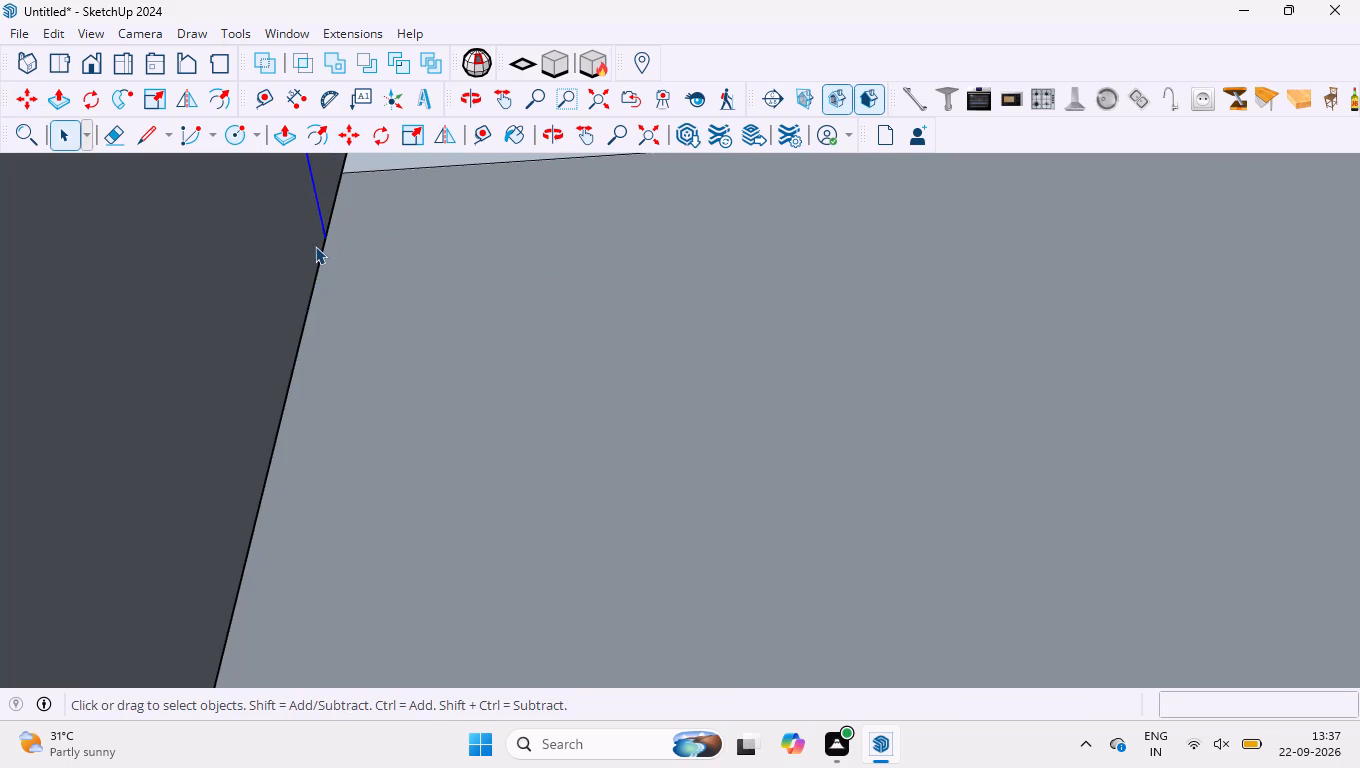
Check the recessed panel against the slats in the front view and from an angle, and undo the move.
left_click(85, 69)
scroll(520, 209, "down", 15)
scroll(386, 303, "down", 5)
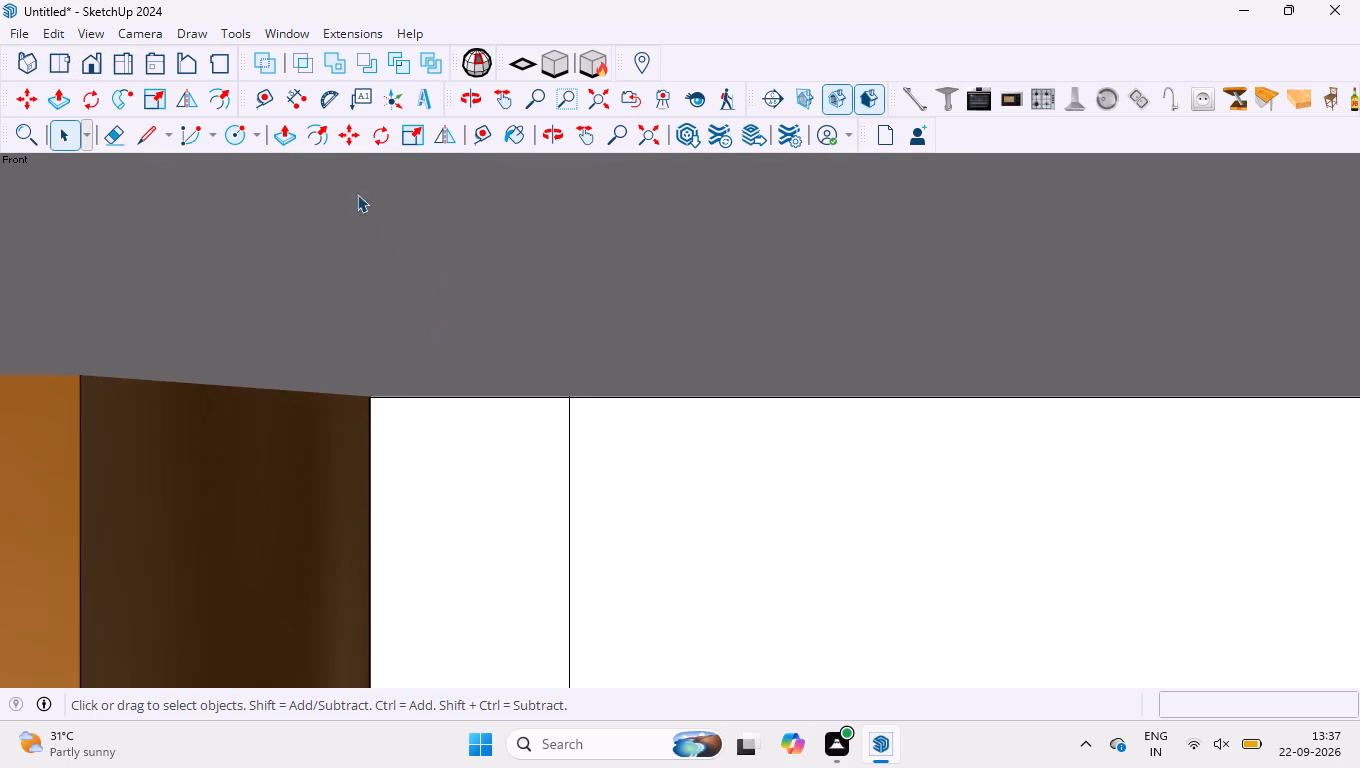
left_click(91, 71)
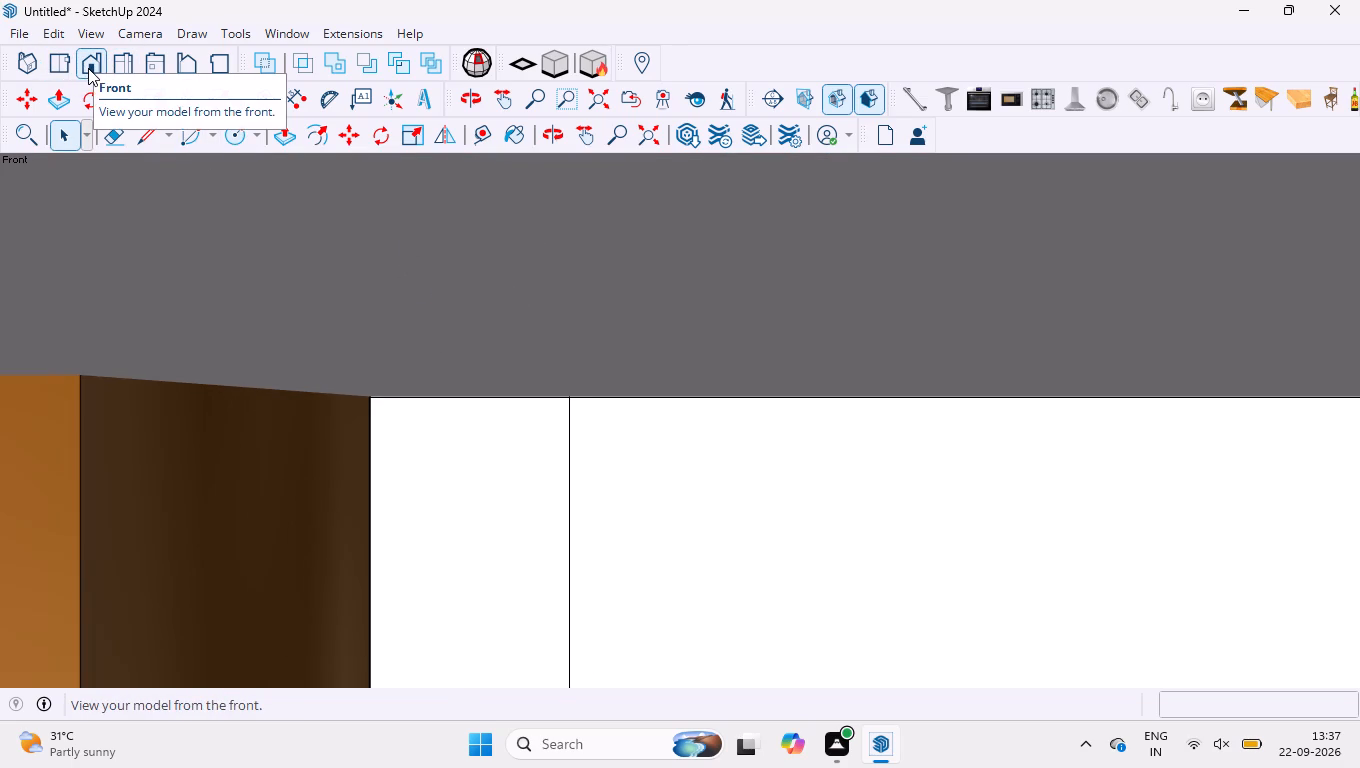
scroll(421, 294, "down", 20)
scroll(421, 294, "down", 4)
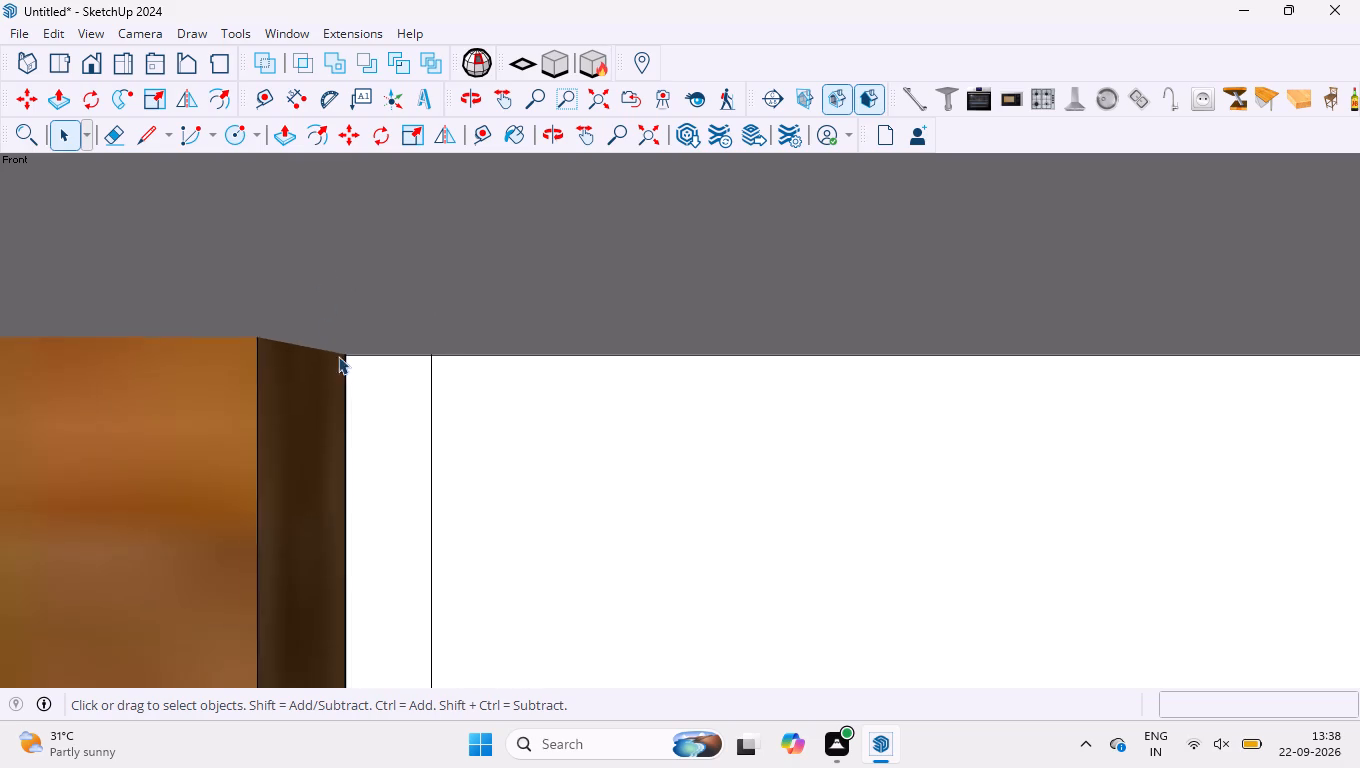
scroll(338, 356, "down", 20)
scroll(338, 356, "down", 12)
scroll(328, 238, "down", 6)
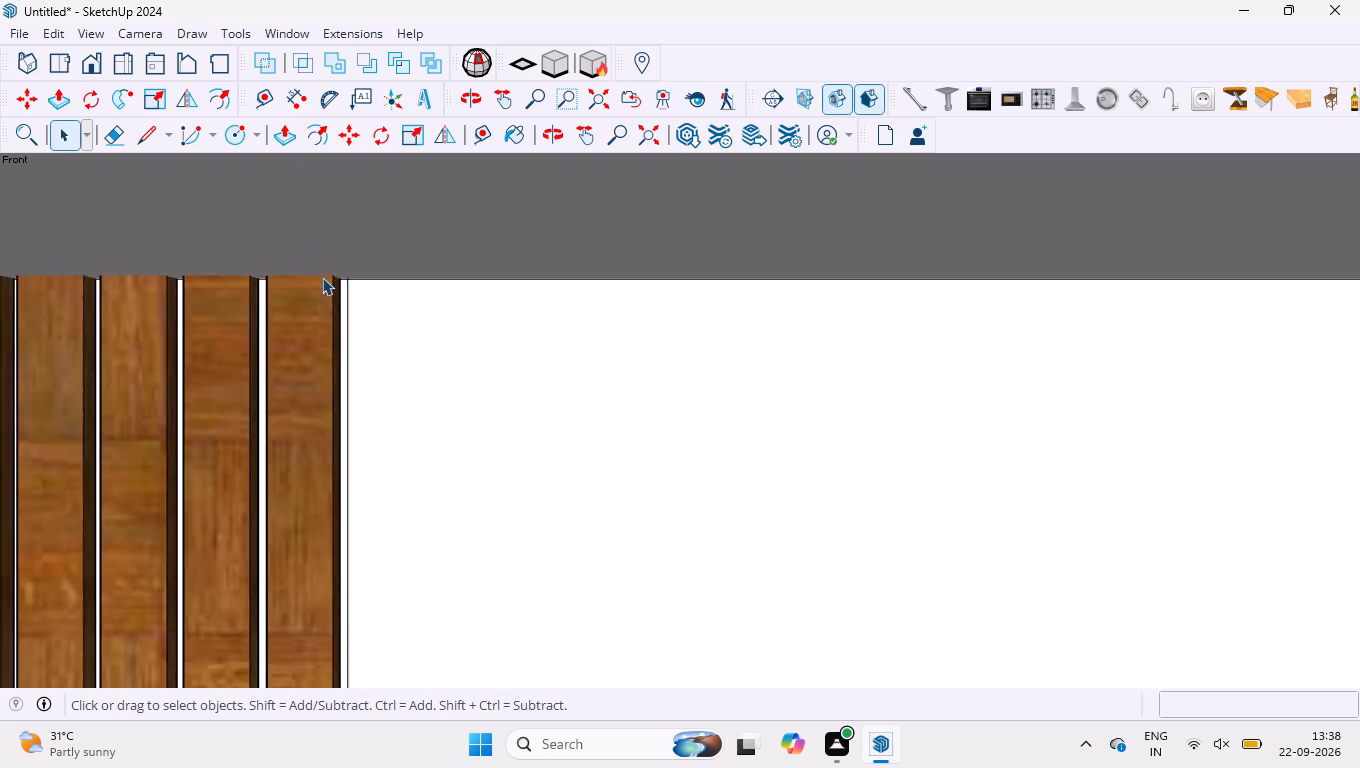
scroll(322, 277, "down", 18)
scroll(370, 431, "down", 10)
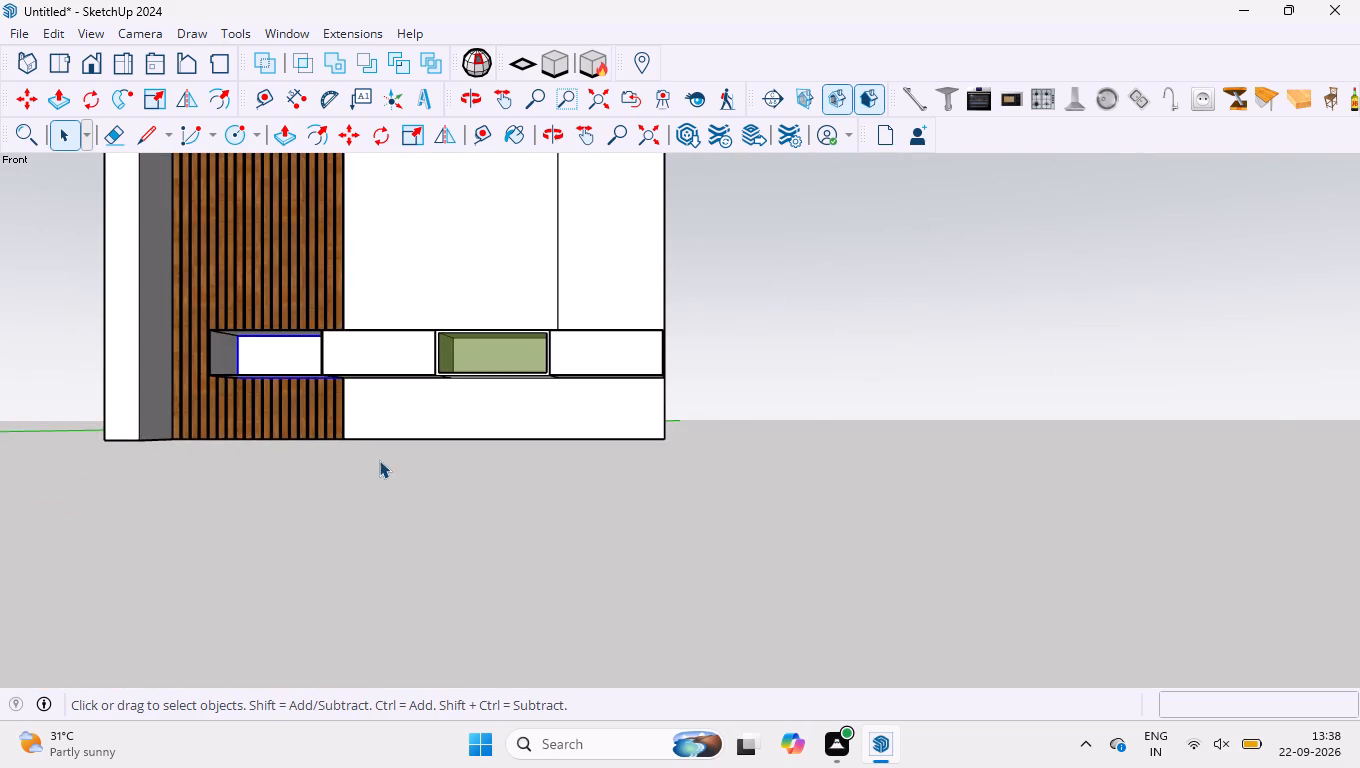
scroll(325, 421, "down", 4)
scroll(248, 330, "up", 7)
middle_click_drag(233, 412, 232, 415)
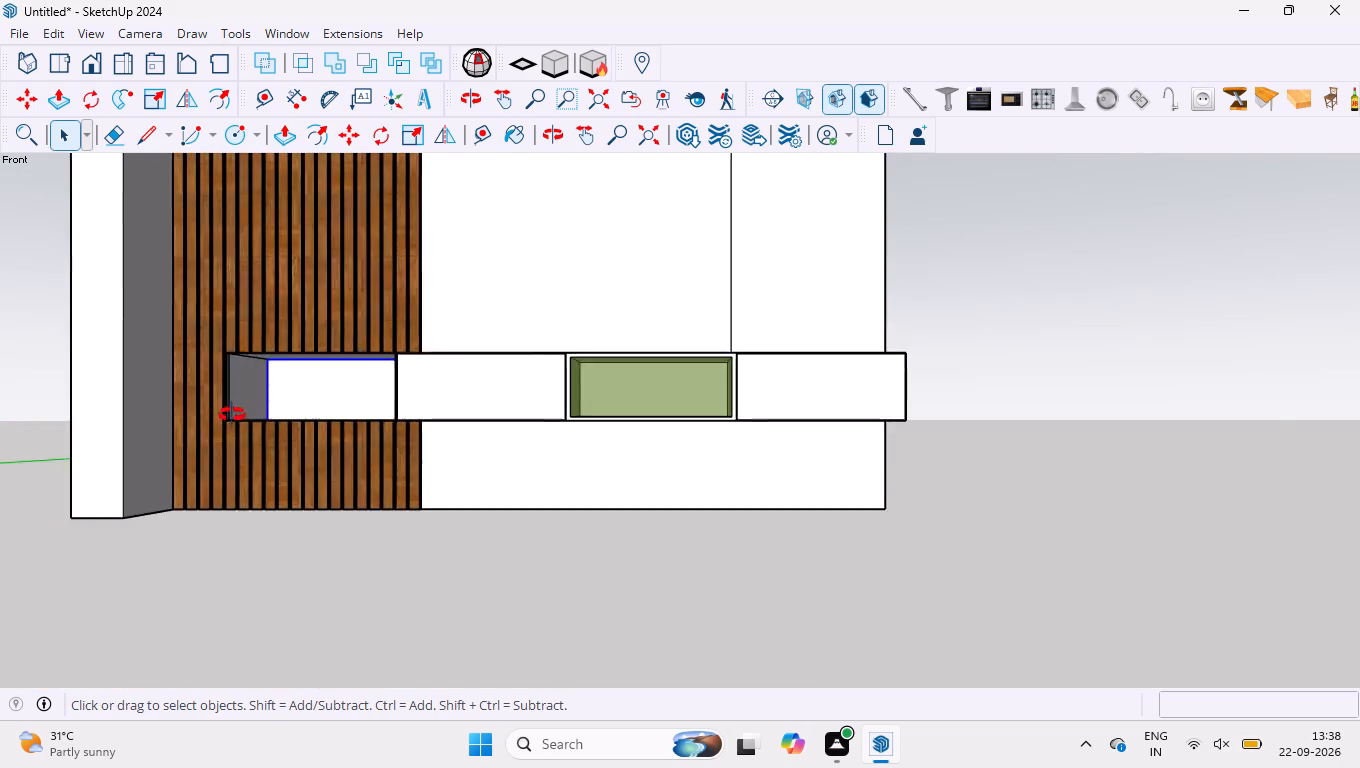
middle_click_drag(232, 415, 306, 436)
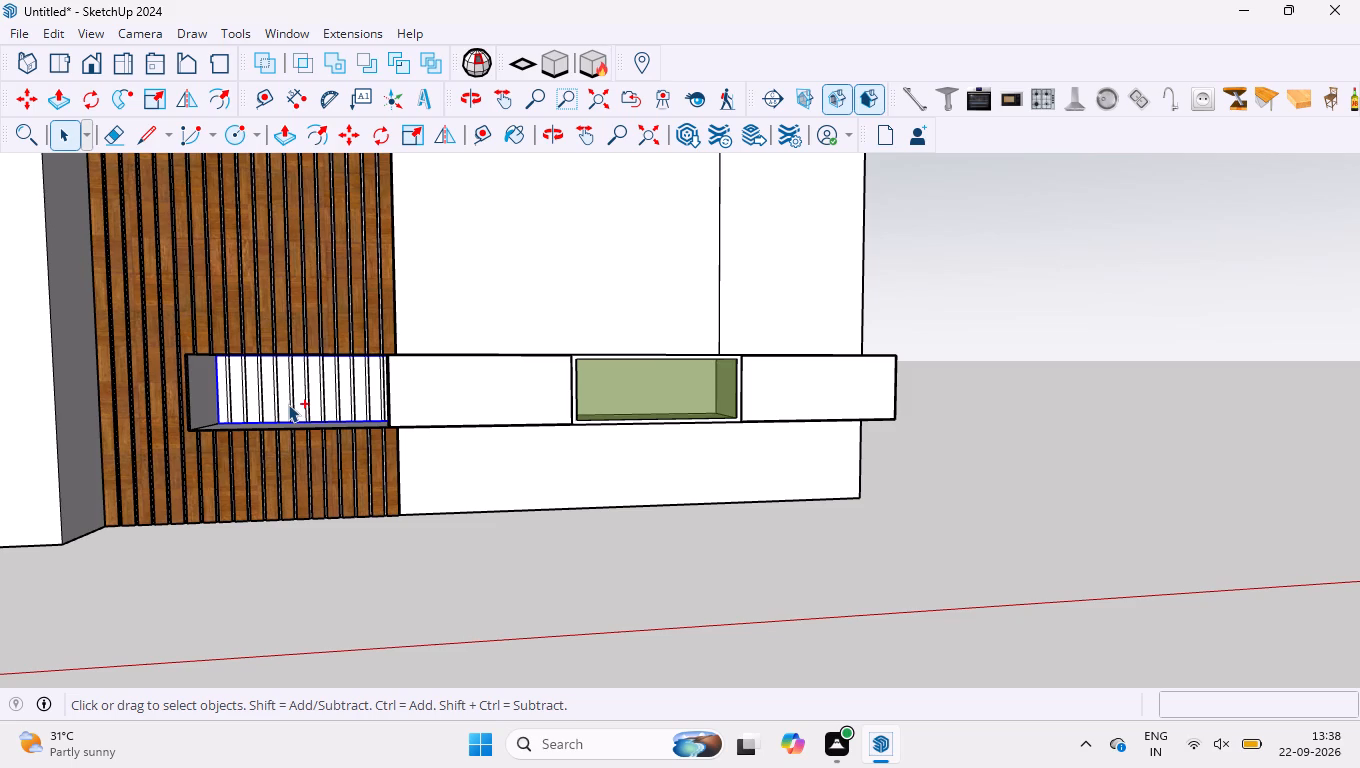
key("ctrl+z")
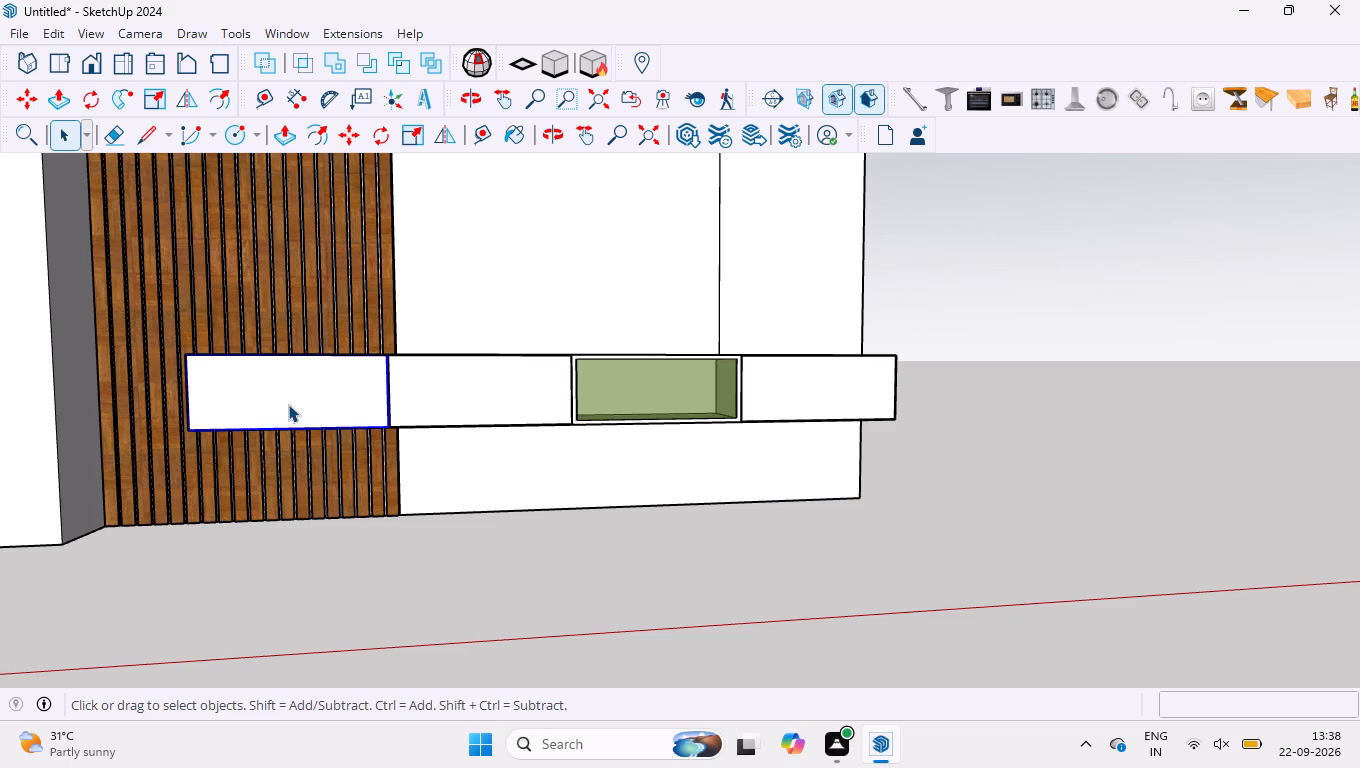
Examine the whole wall unit from an angle, including the slat panelling, base cabinets and the upper edge of the plain end wall panel.
left_click(1005, 288)
scroll(479, 672, "down", 4)
scroll(598, 504, "down", 6)
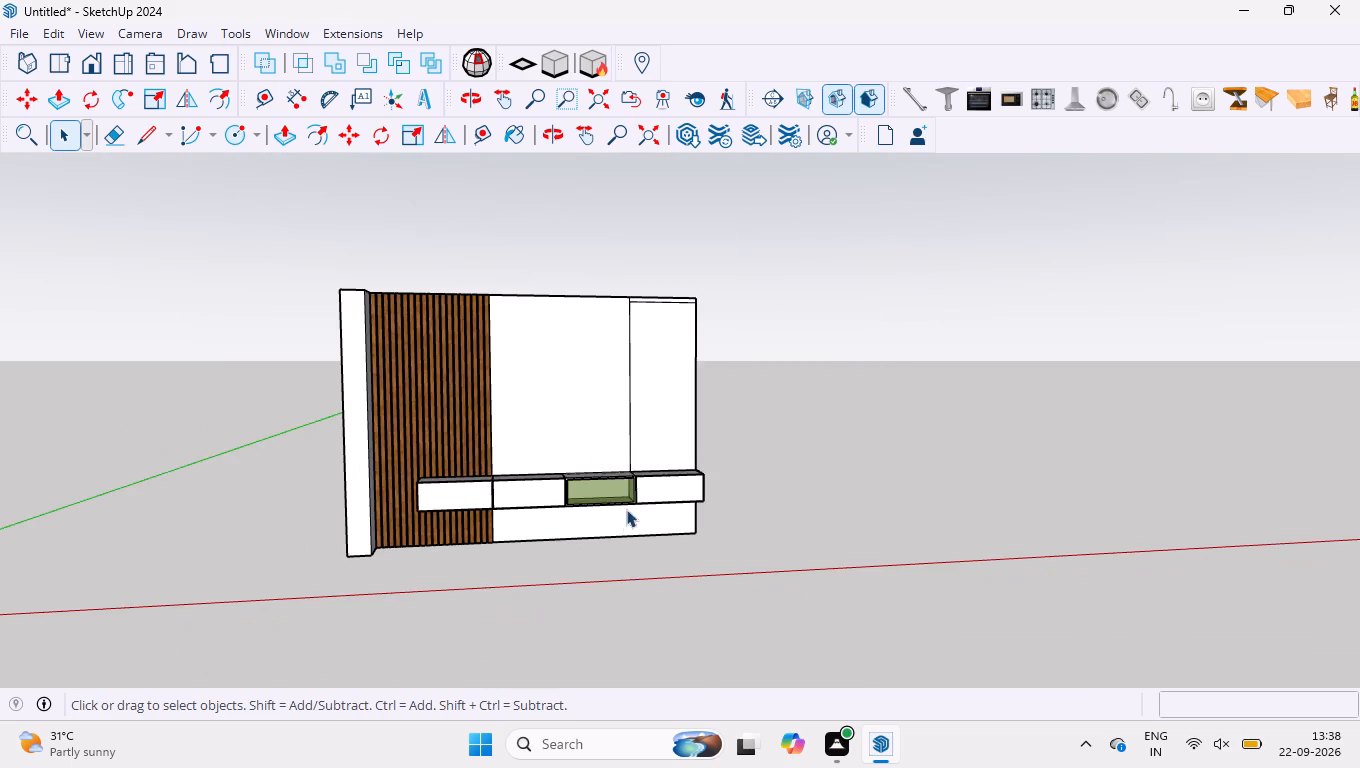
middle_click_drag(618, 515, 530, 517)
scroll(466, 391, "up", 3)
scroll(596, 613, "up", 2)
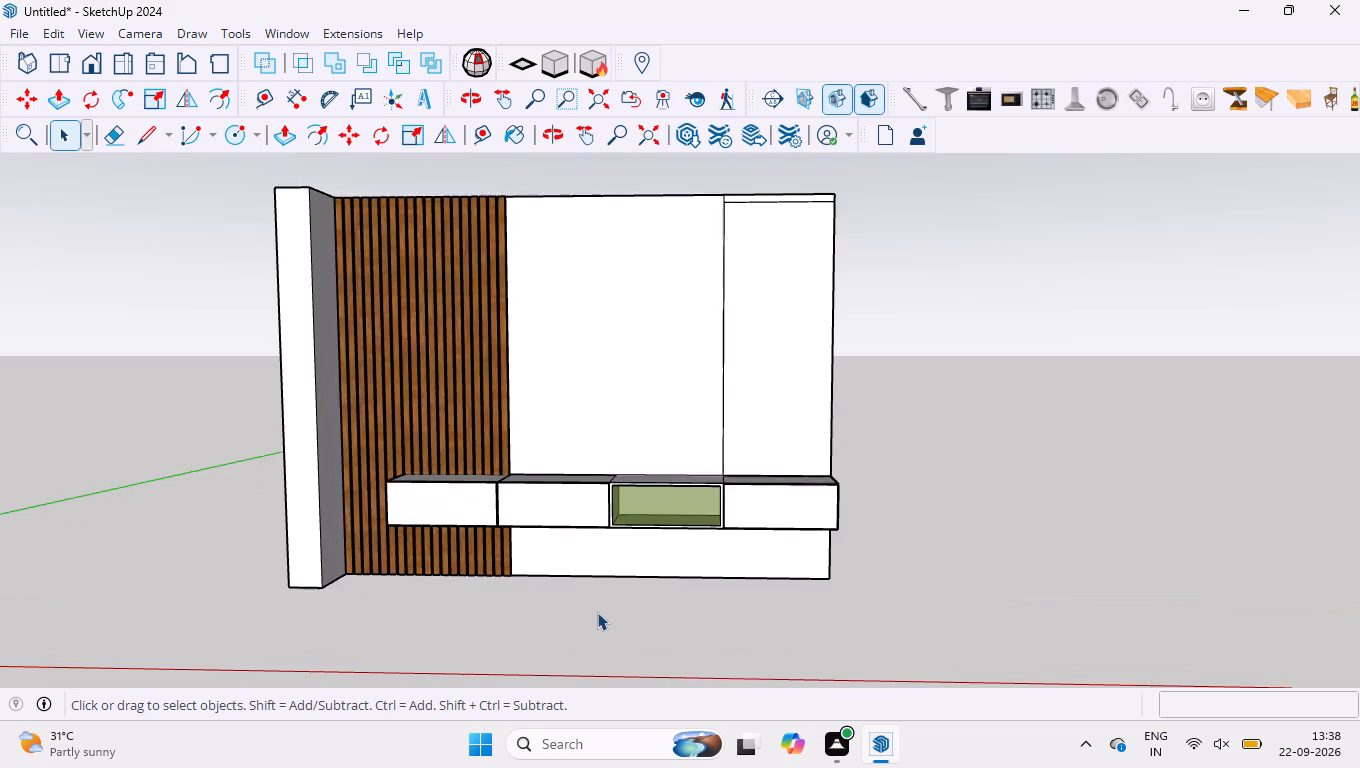
scroll(597, 612, "up", 1)
scroll(580, 575, "down", 1)
scroll(530, 480, "up", 2)
scroll(530, 480, "down", 2)
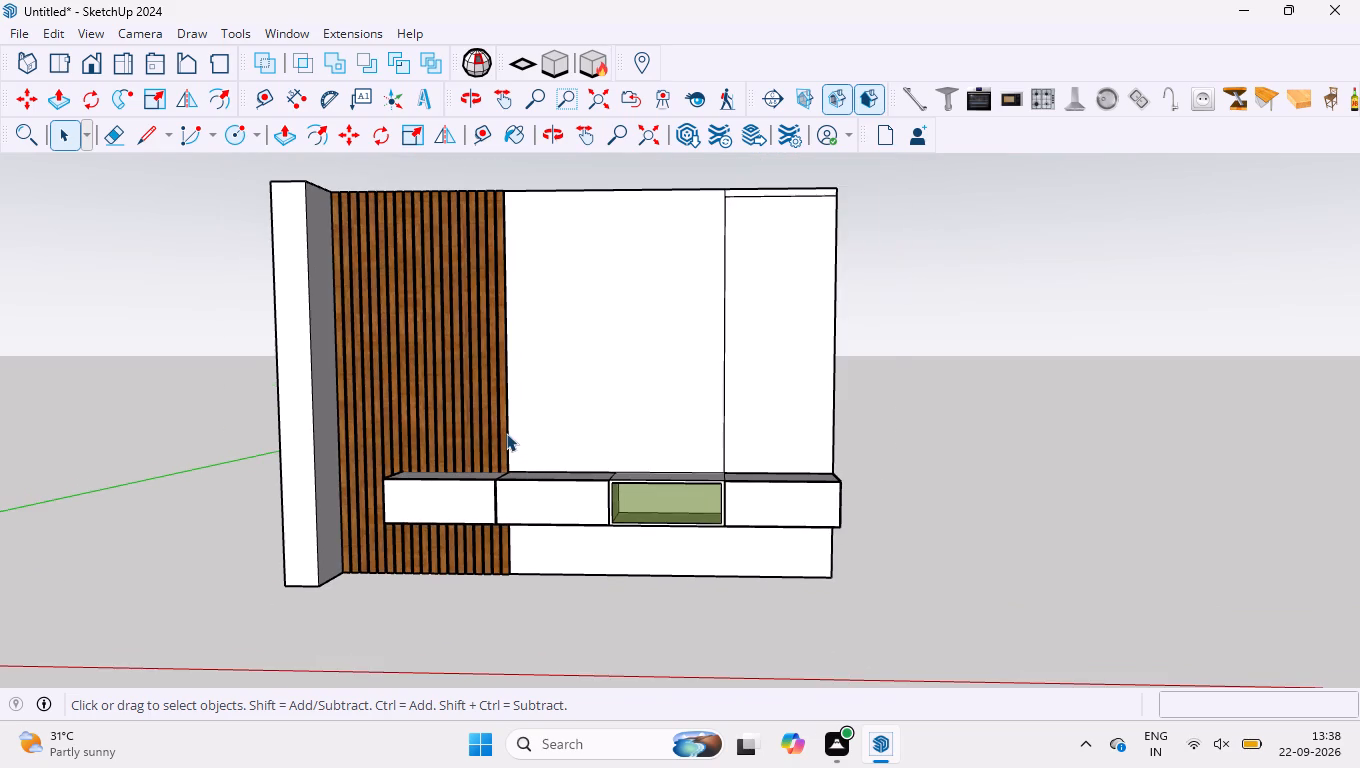
scroll(506, 431, "up", 1)
scroll(506, 431, "down", 1)
scroll(480, 351, "up", 2)
scroll(480, 352, "down", 2)
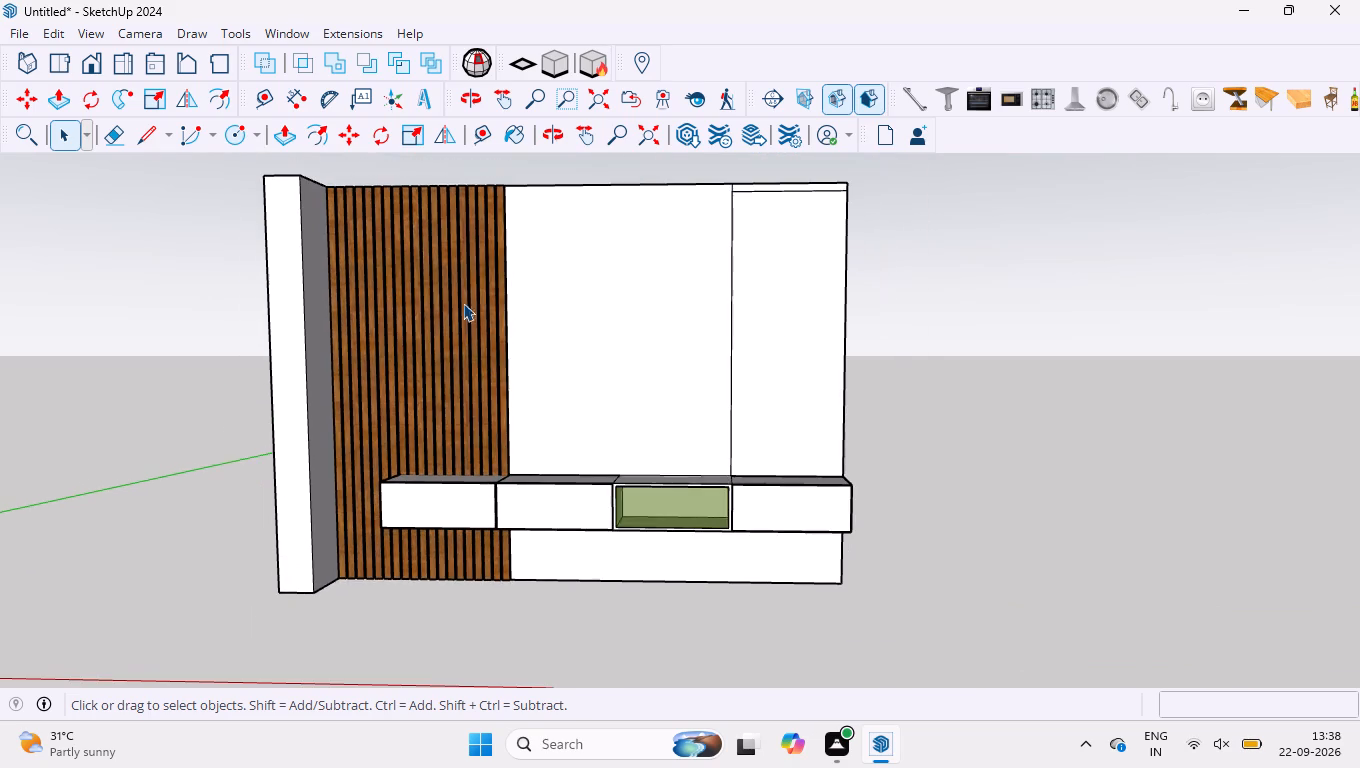
scroll(454, 292, "up", 2)
scroll(457, 304, "down", 1)
scroll(406, 242, "up", 1)
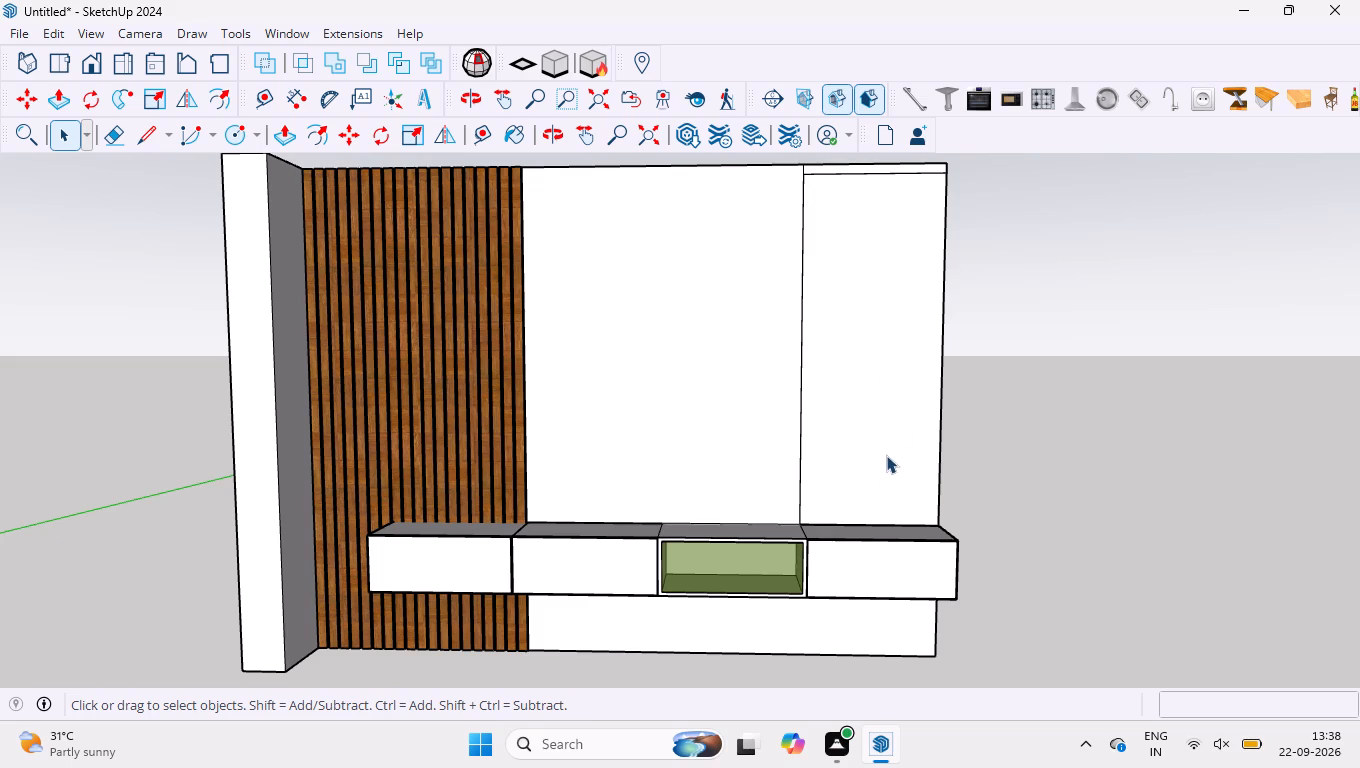
scroll(895, 201, "up", 2)
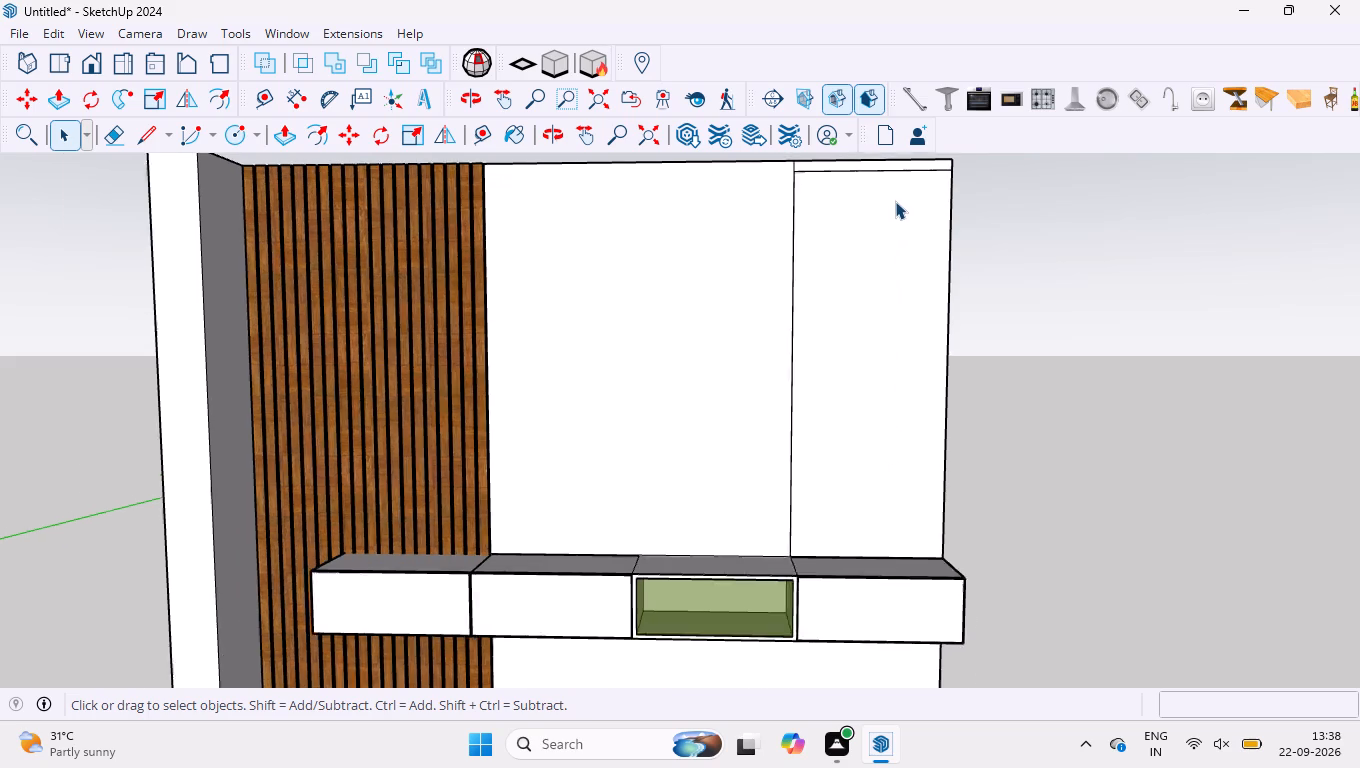
scroll(857, 165, "up", 1)
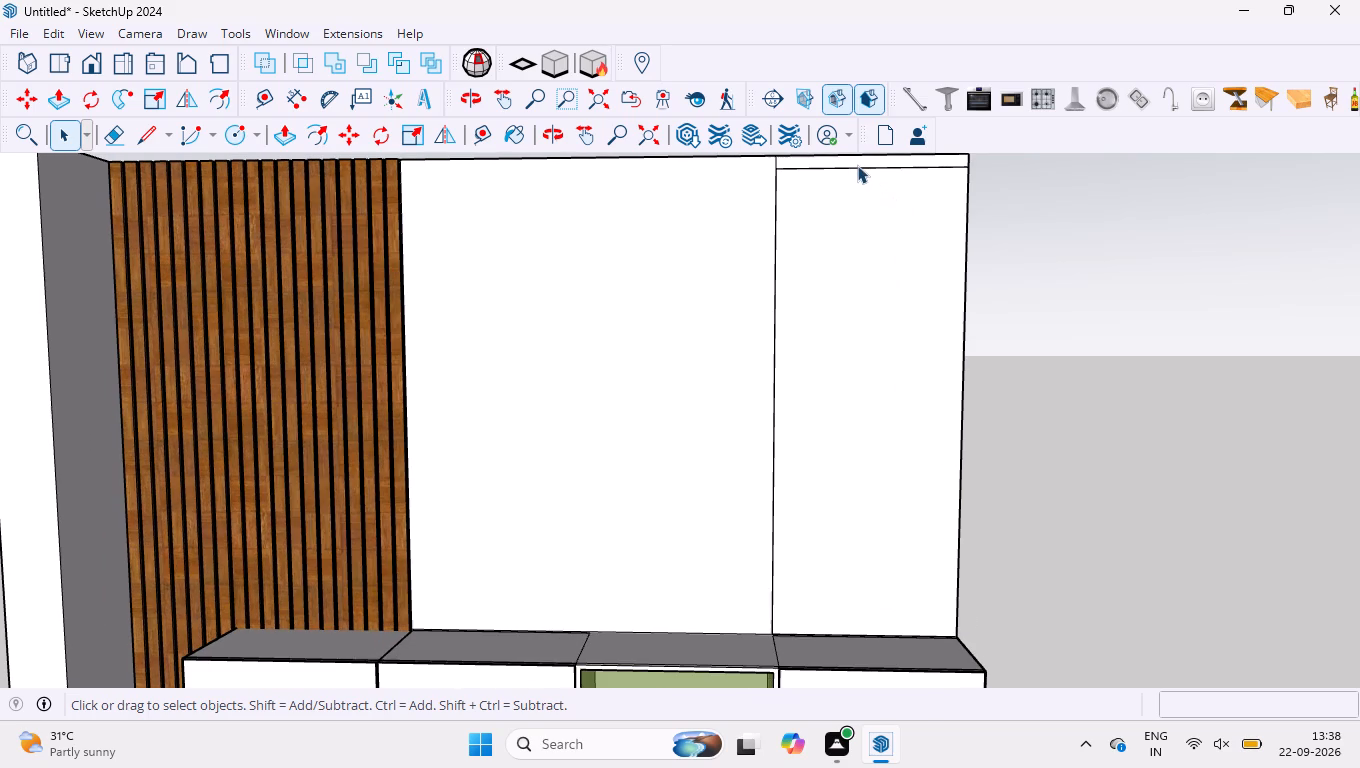
Examine the plain end wall panel and its upper edge up close, and the wall unit as a whole.
scroll(857, 165, "up", 1)
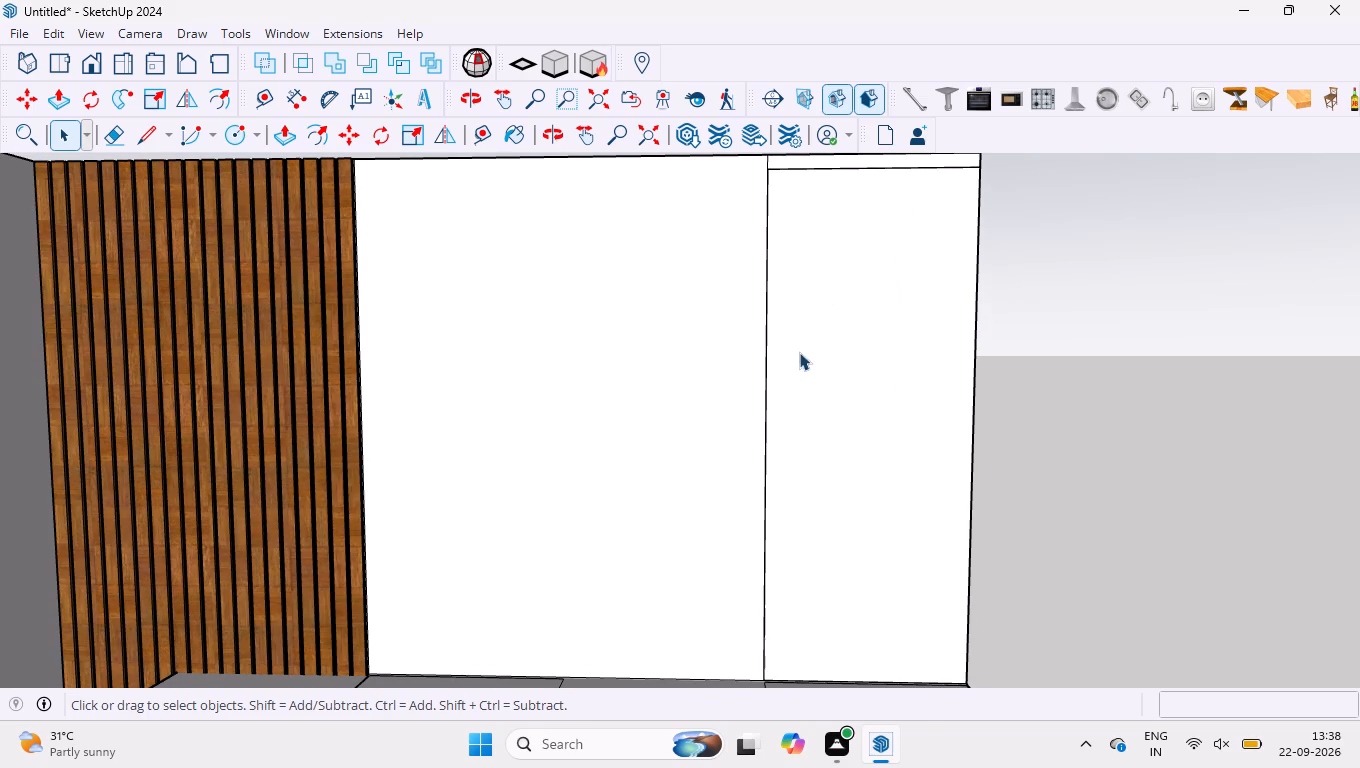
middle_click_drag(801, 354, 813, 364)
scroll(756, 361, "down", 1)
scroll(834, 348, "up", 1)
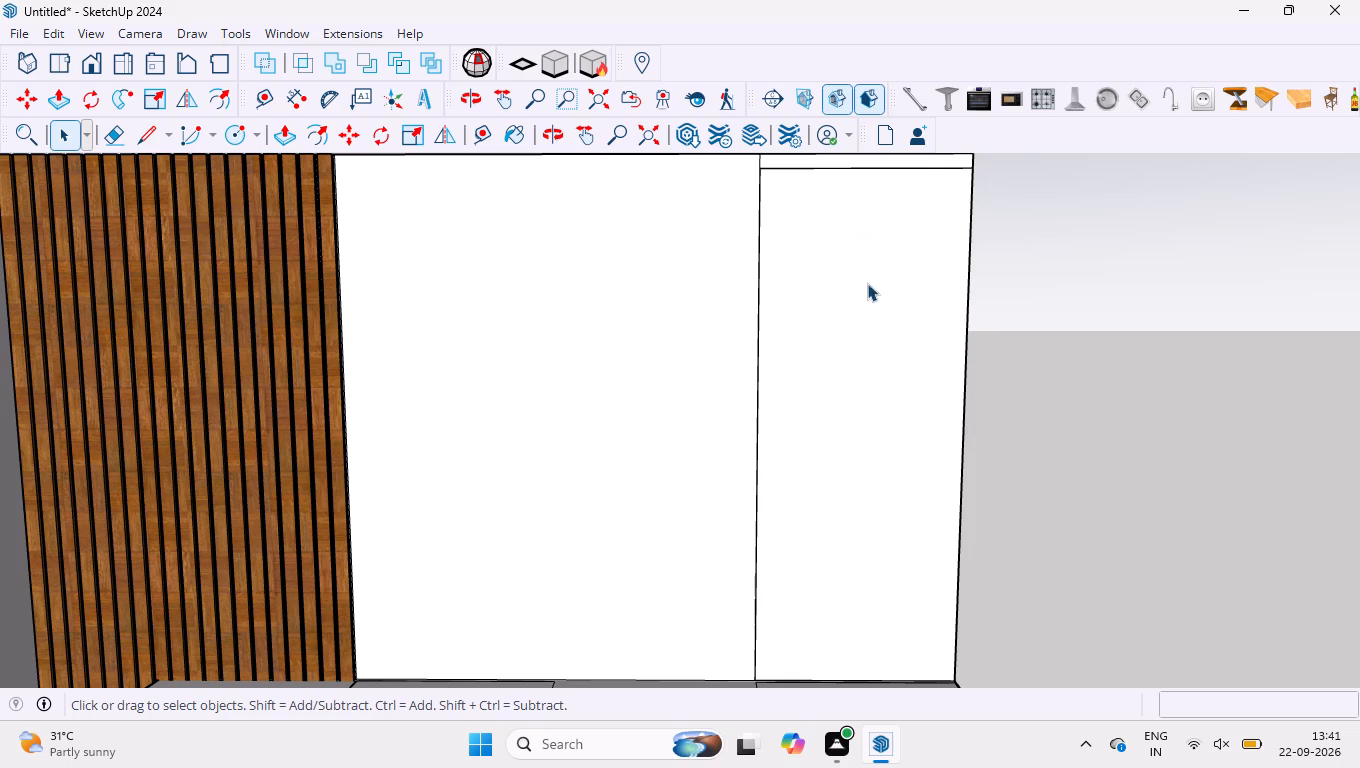
scroll(863, 281, "down", 4)
scroll(963, 270, "down", 4)
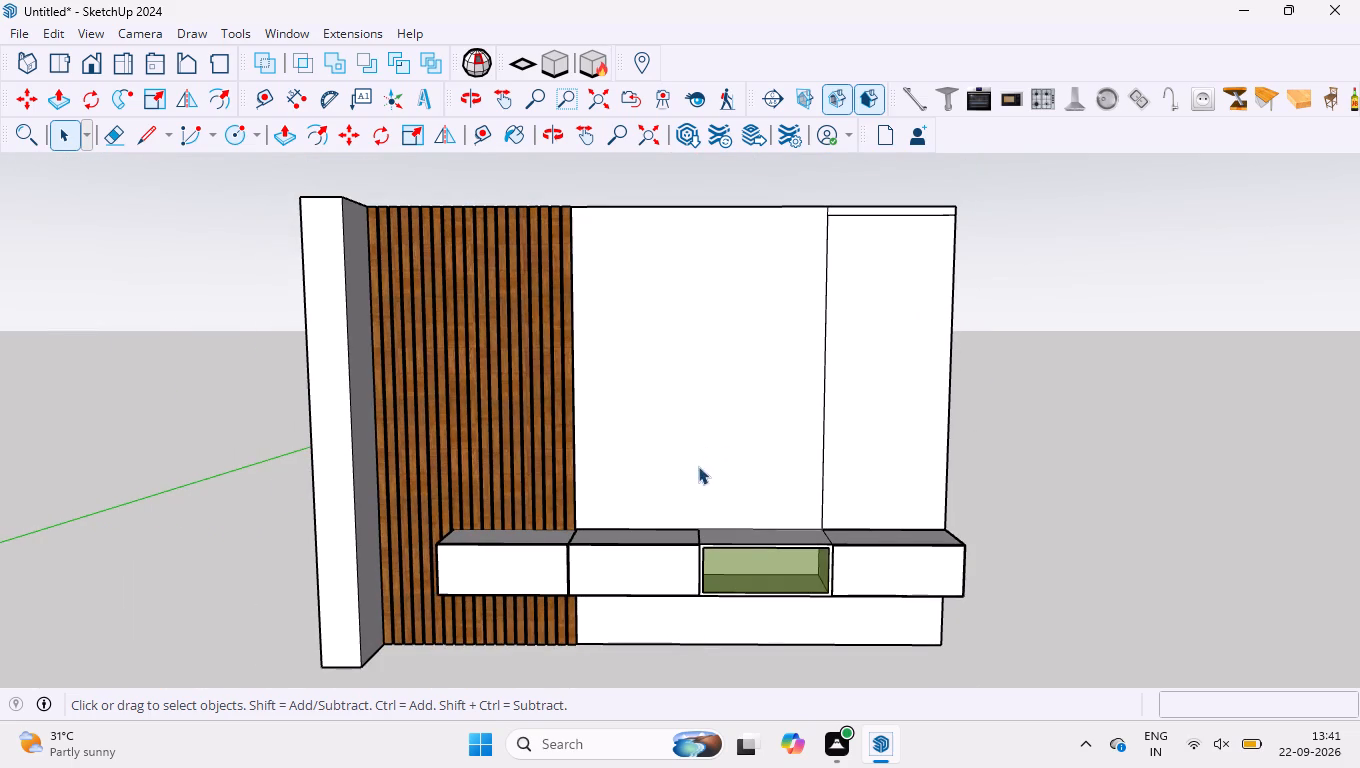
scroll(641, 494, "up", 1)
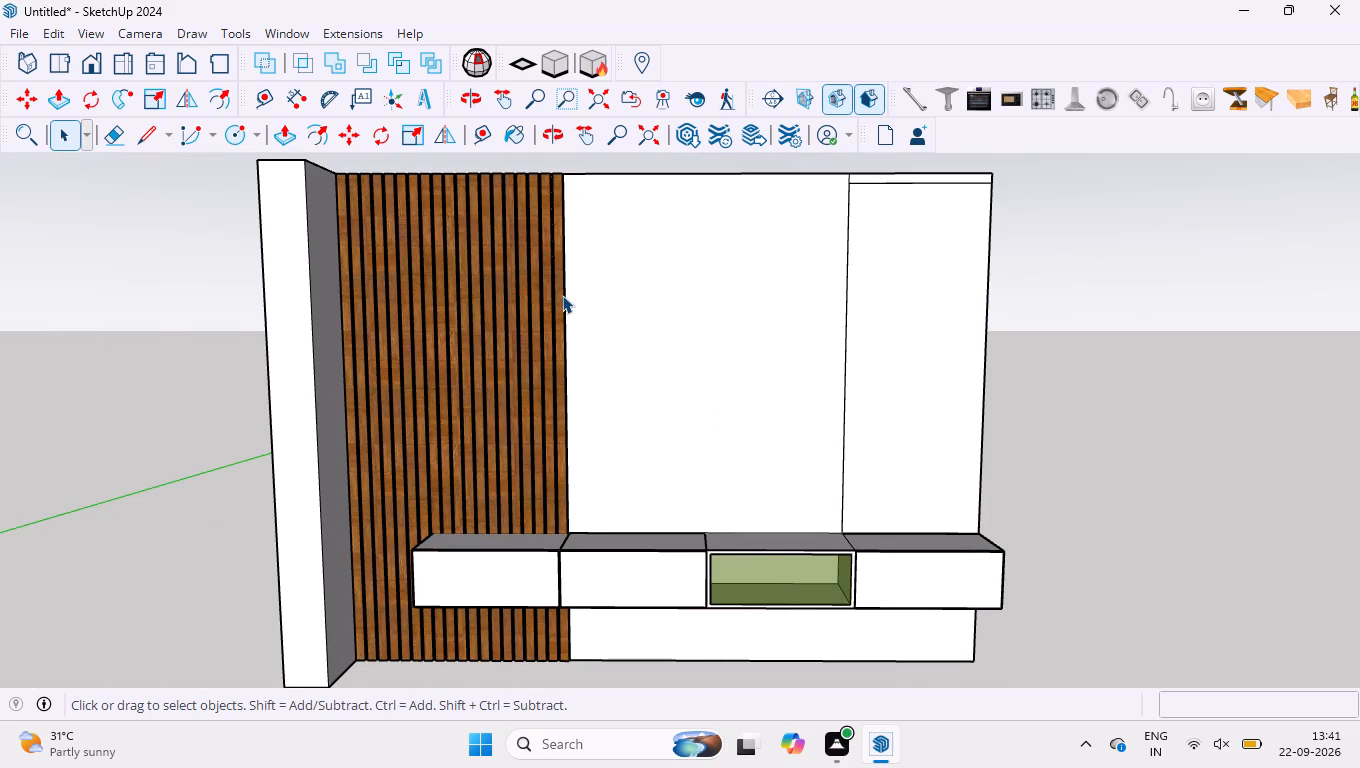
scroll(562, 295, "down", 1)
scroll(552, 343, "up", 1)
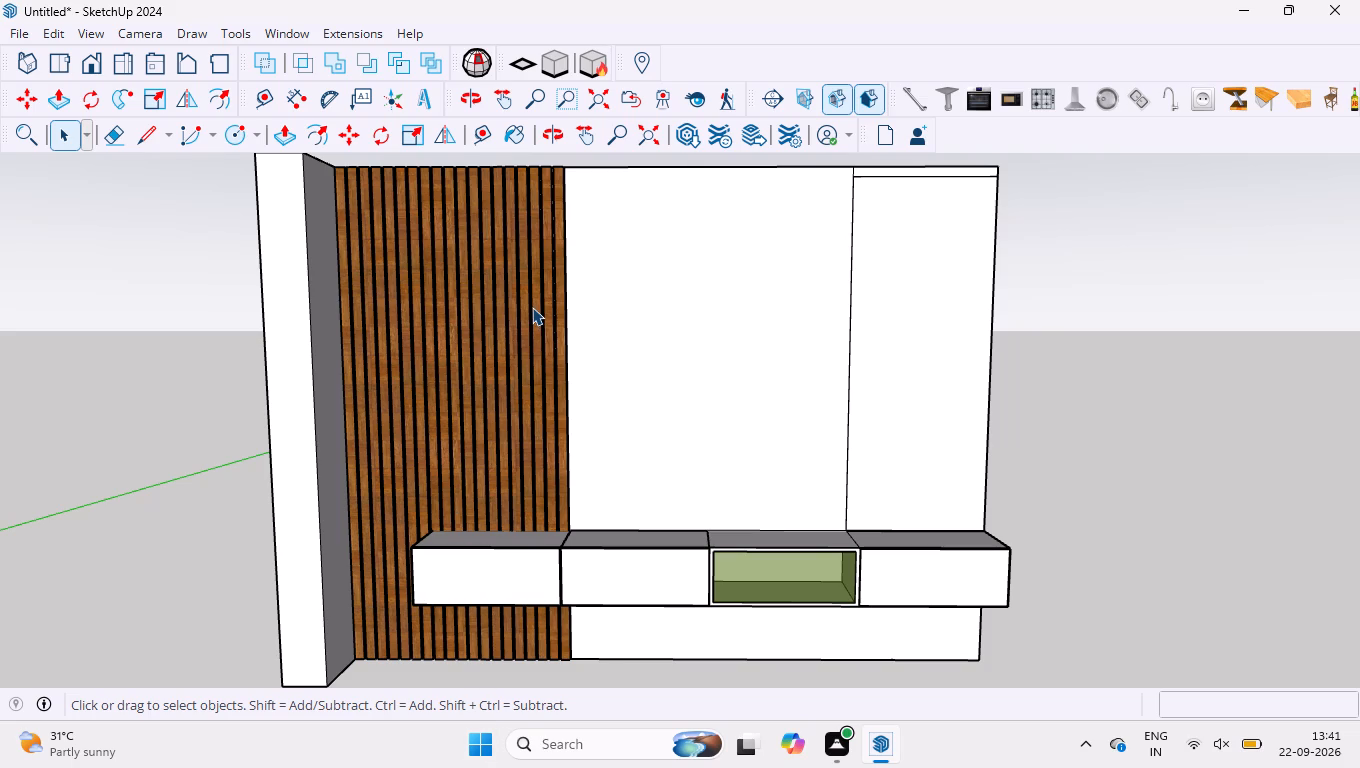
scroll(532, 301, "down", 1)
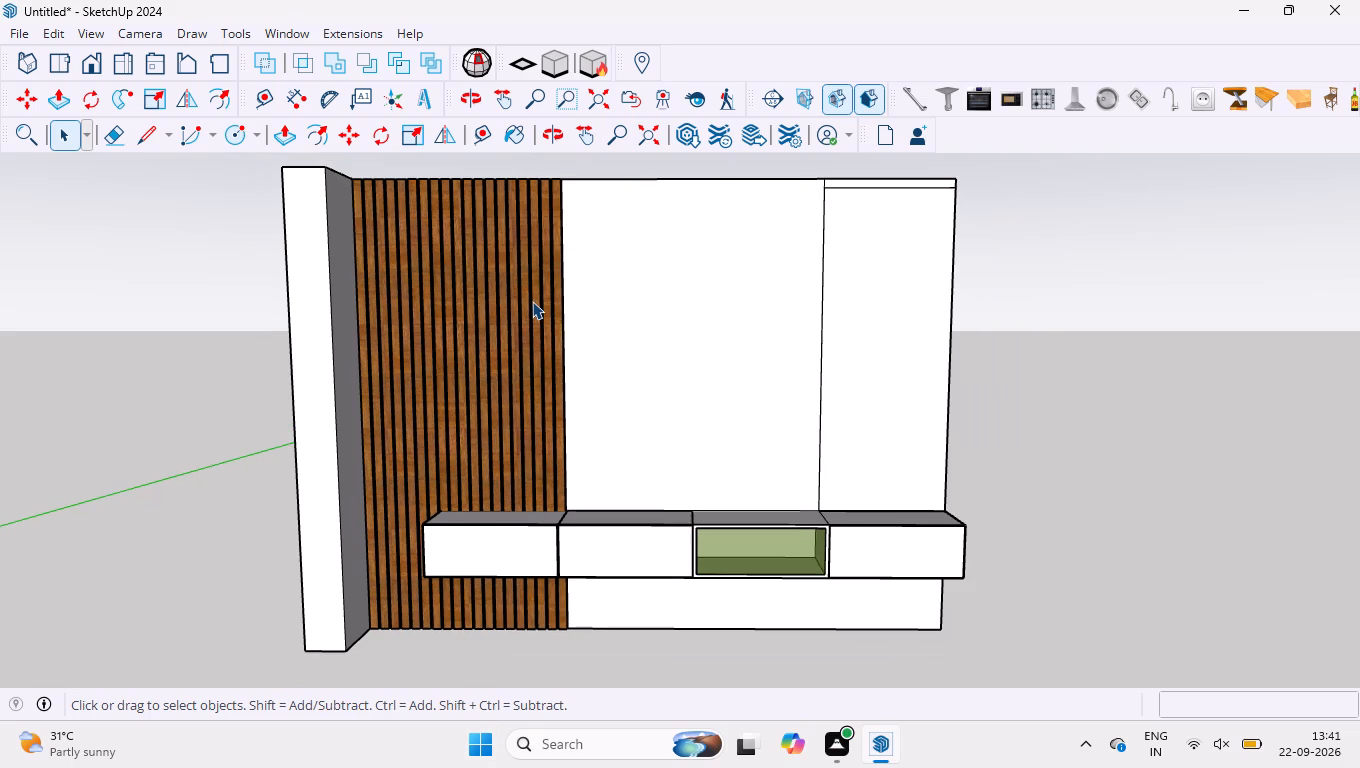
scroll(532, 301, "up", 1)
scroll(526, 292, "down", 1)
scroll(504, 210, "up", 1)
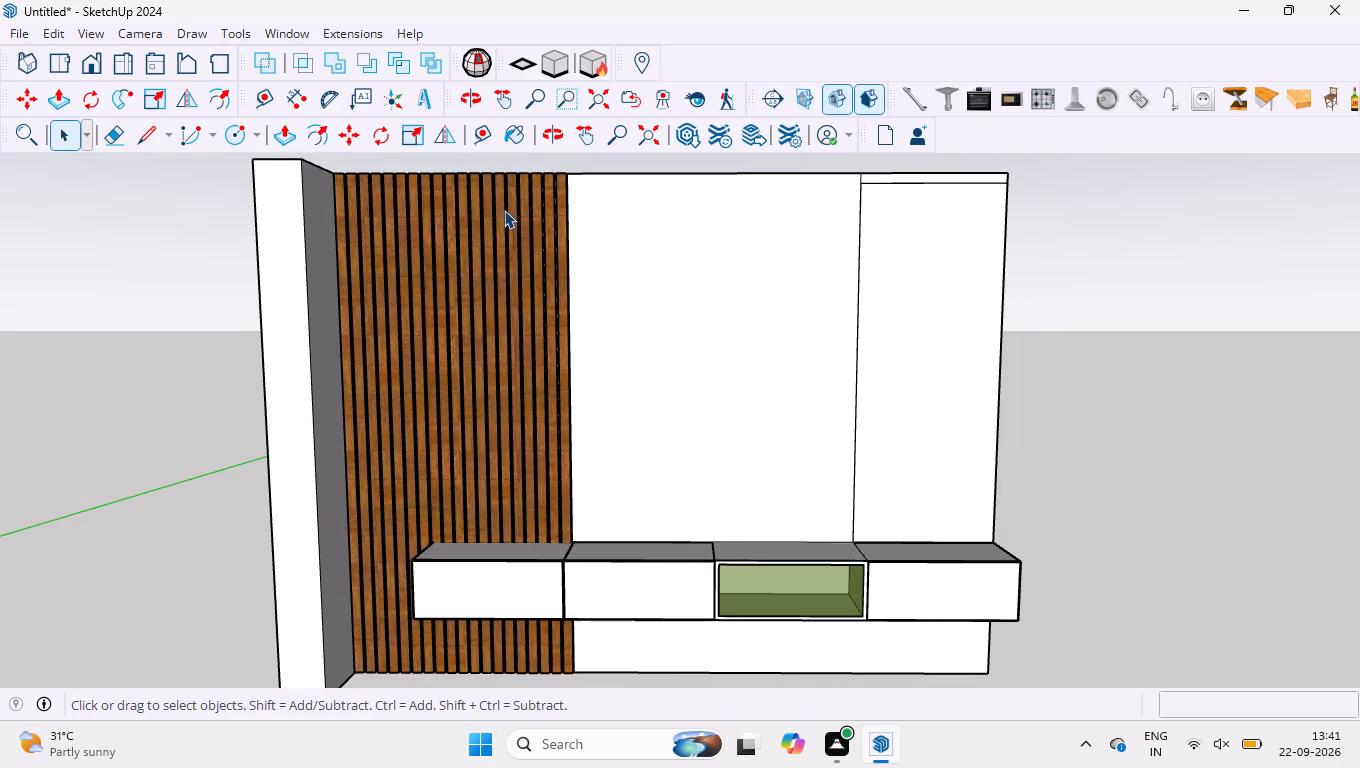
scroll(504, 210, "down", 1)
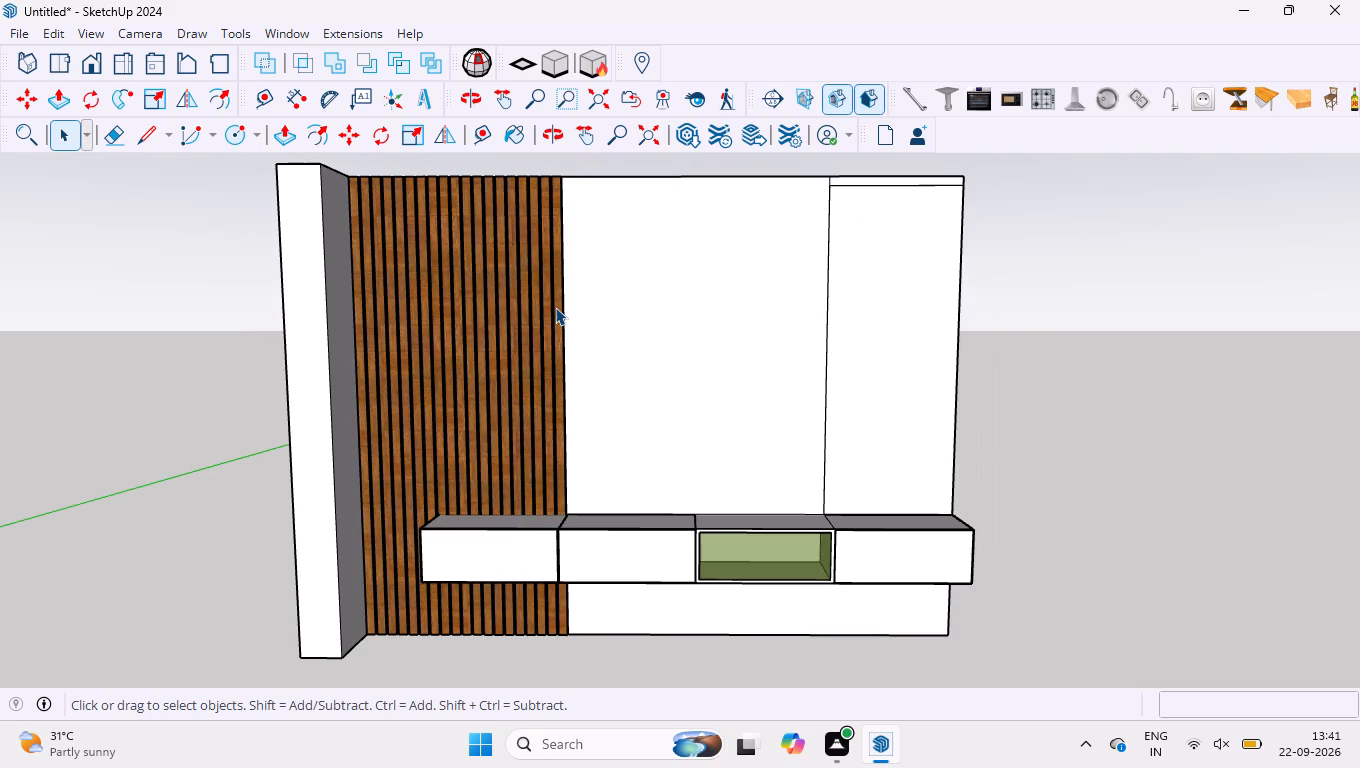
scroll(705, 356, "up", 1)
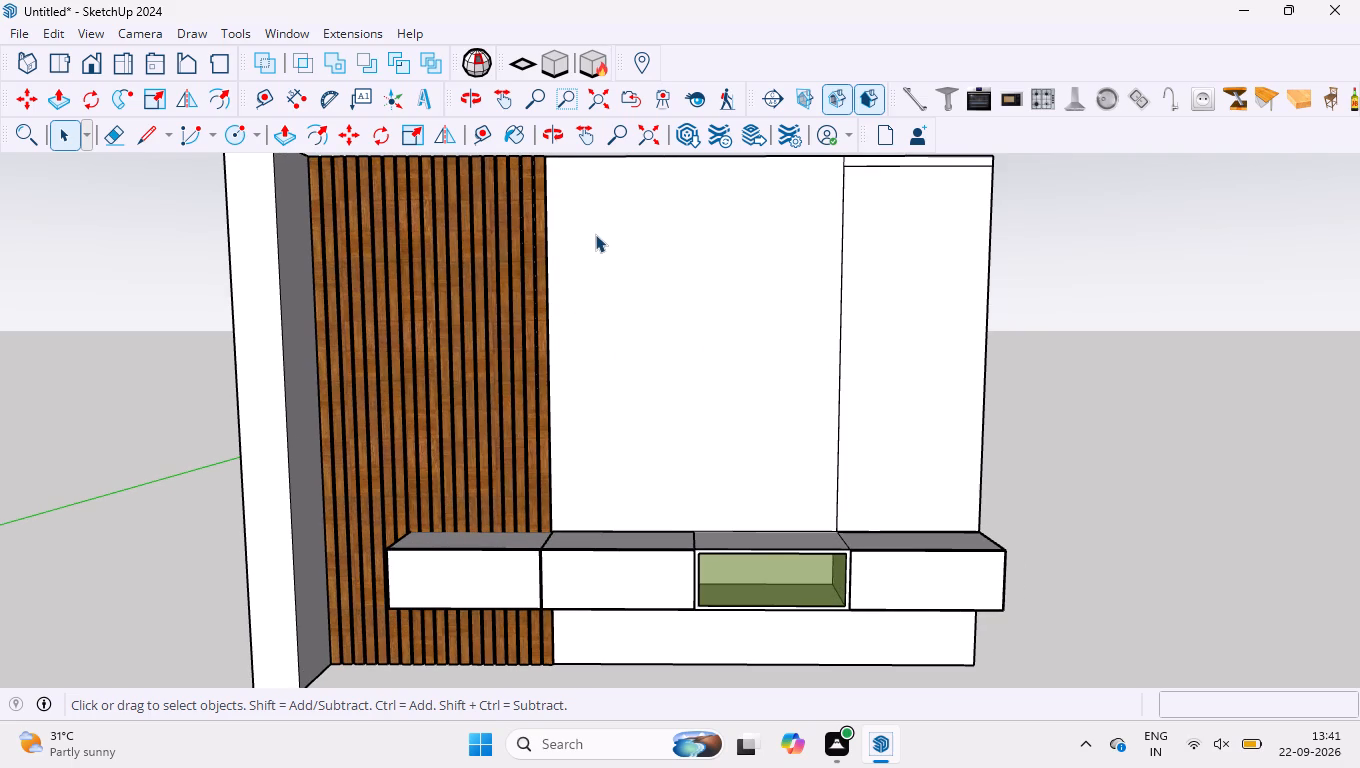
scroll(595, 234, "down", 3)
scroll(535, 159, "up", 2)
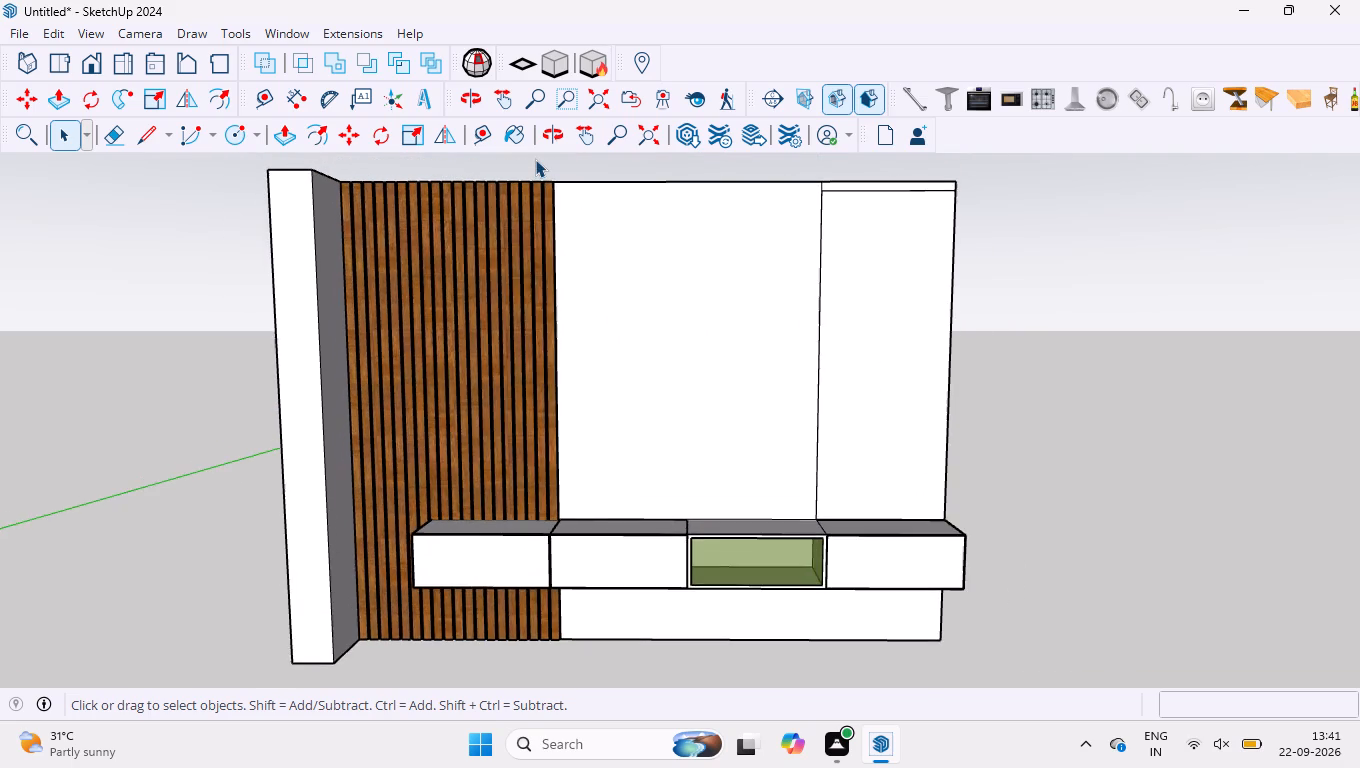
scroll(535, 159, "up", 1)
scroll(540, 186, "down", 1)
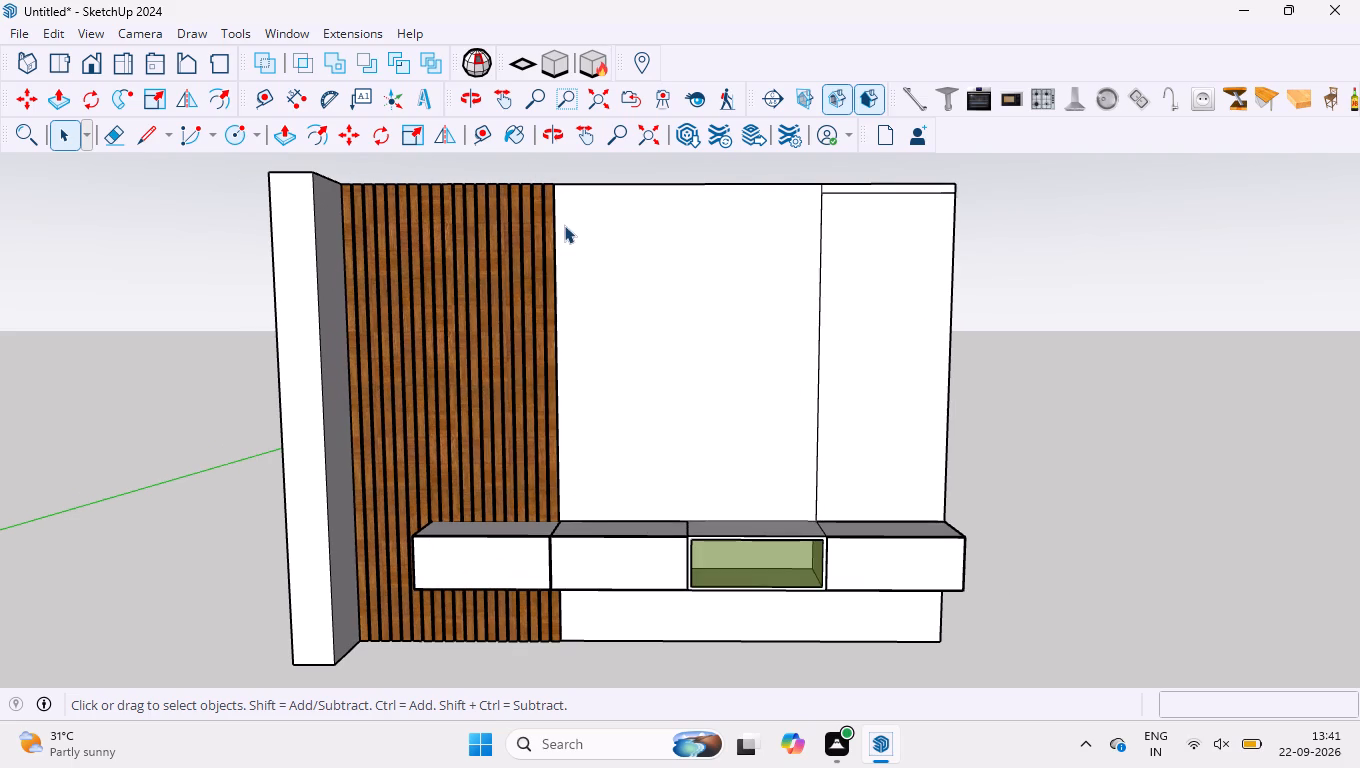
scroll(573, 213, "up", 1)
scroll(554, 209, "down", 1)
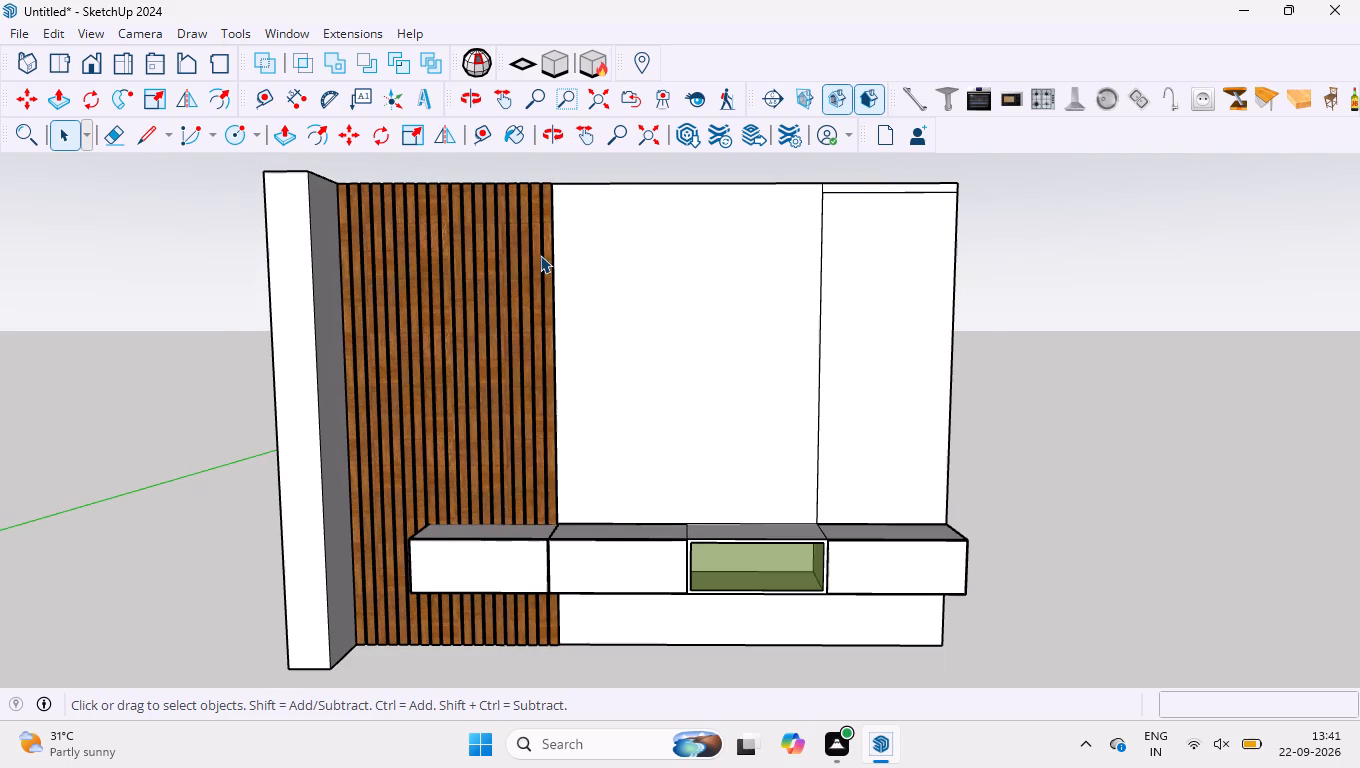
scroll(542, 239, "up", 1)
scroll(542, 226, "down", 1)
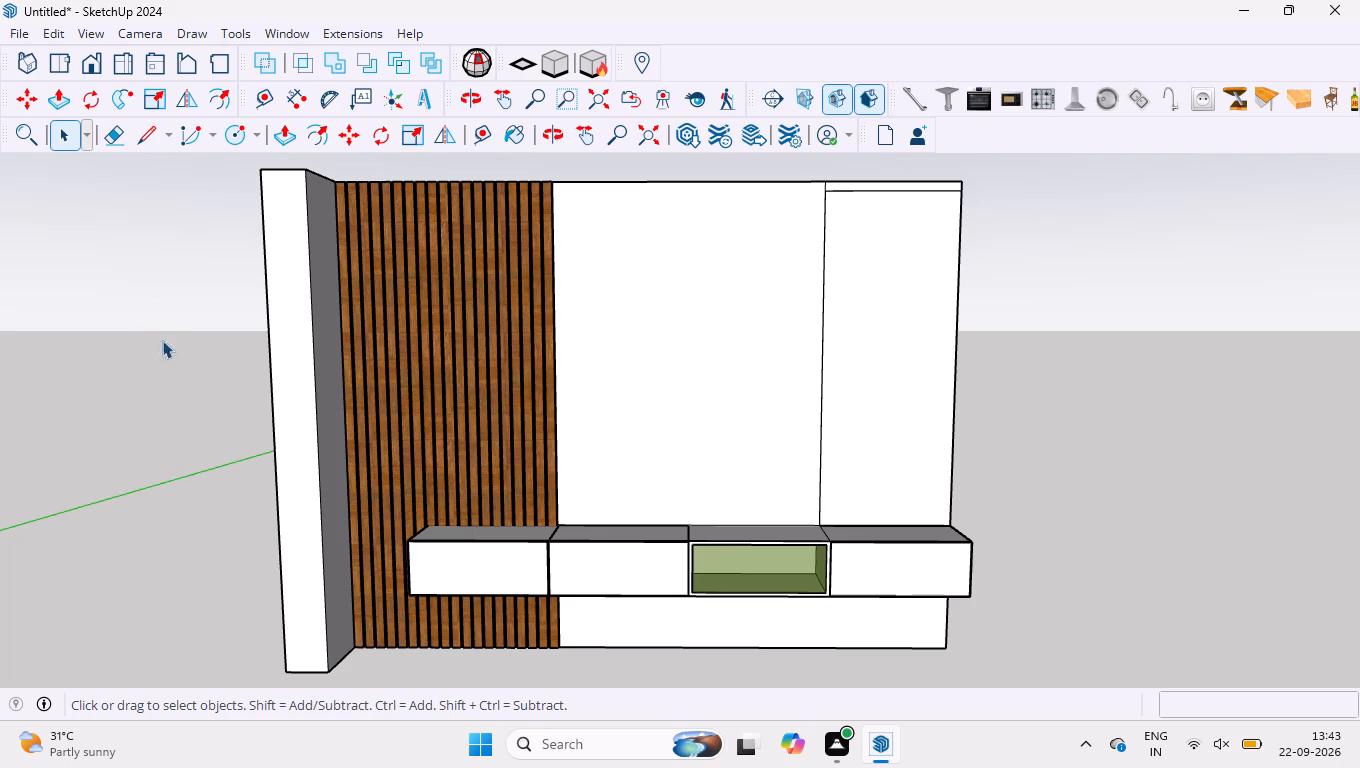
Examine from above the top-edge joint between the closed base cabinet and the adjoining green open compartment.
scroll(568, 572, "up", 12)
scroll(721, 563, "up", 2)
scroll(973, 524, "up", 2)
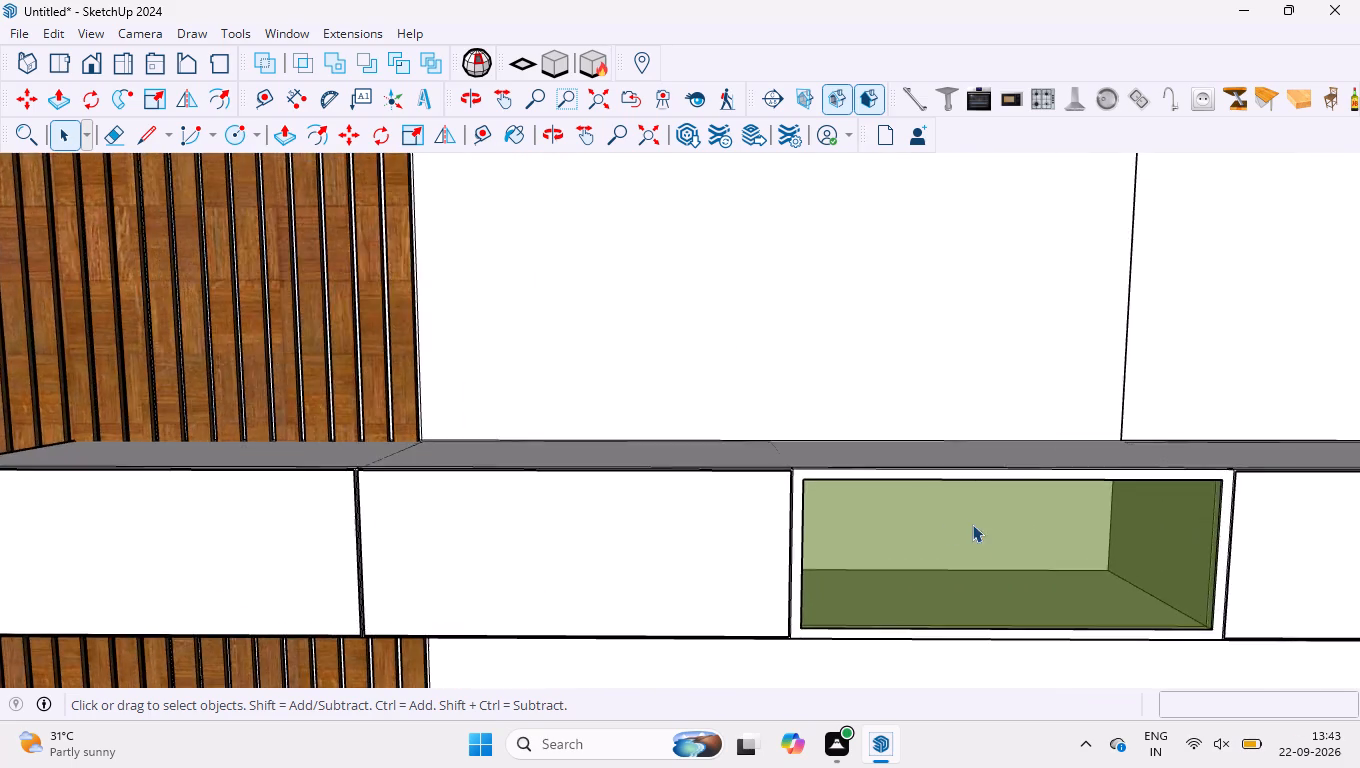
scroll(972, 524, "up", 14)
scroll(817, 456, "up", 2)
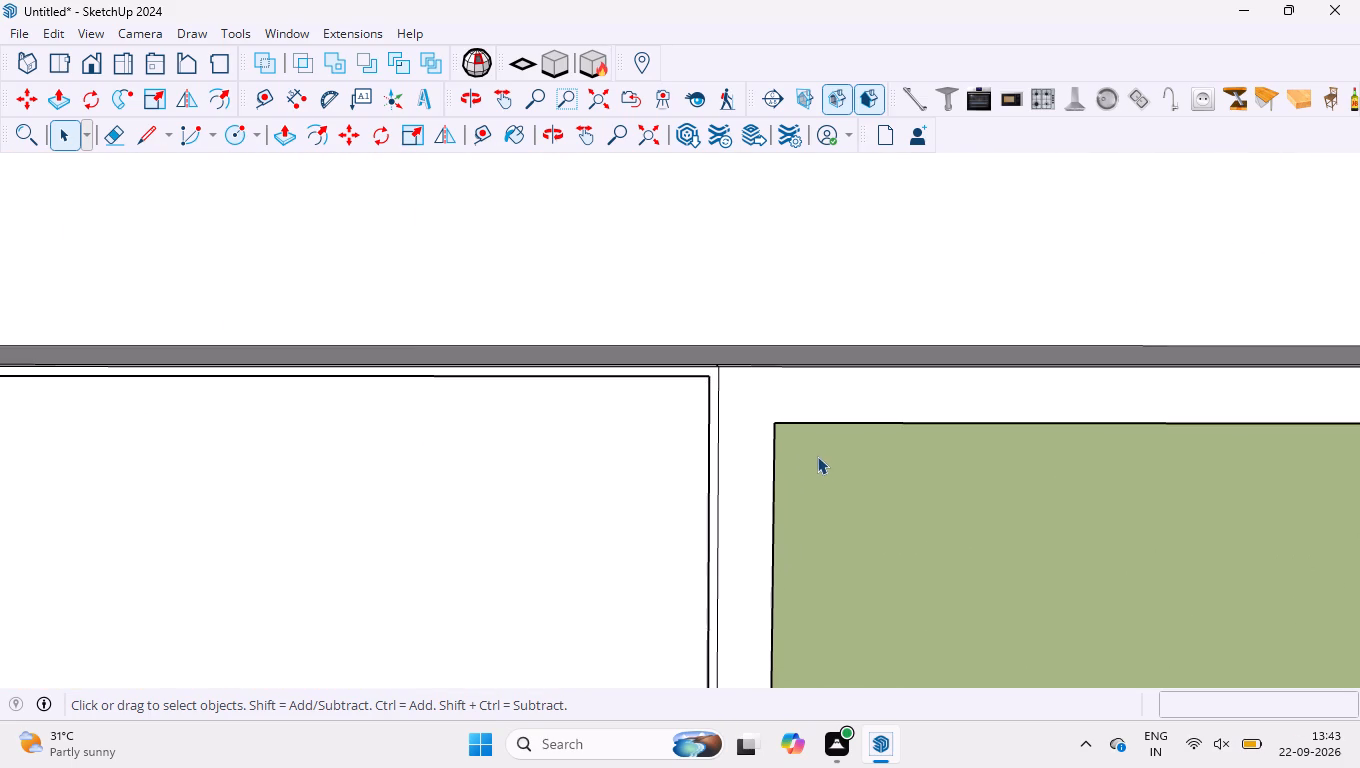
middle_click_drag(672, 352, 908, 767)
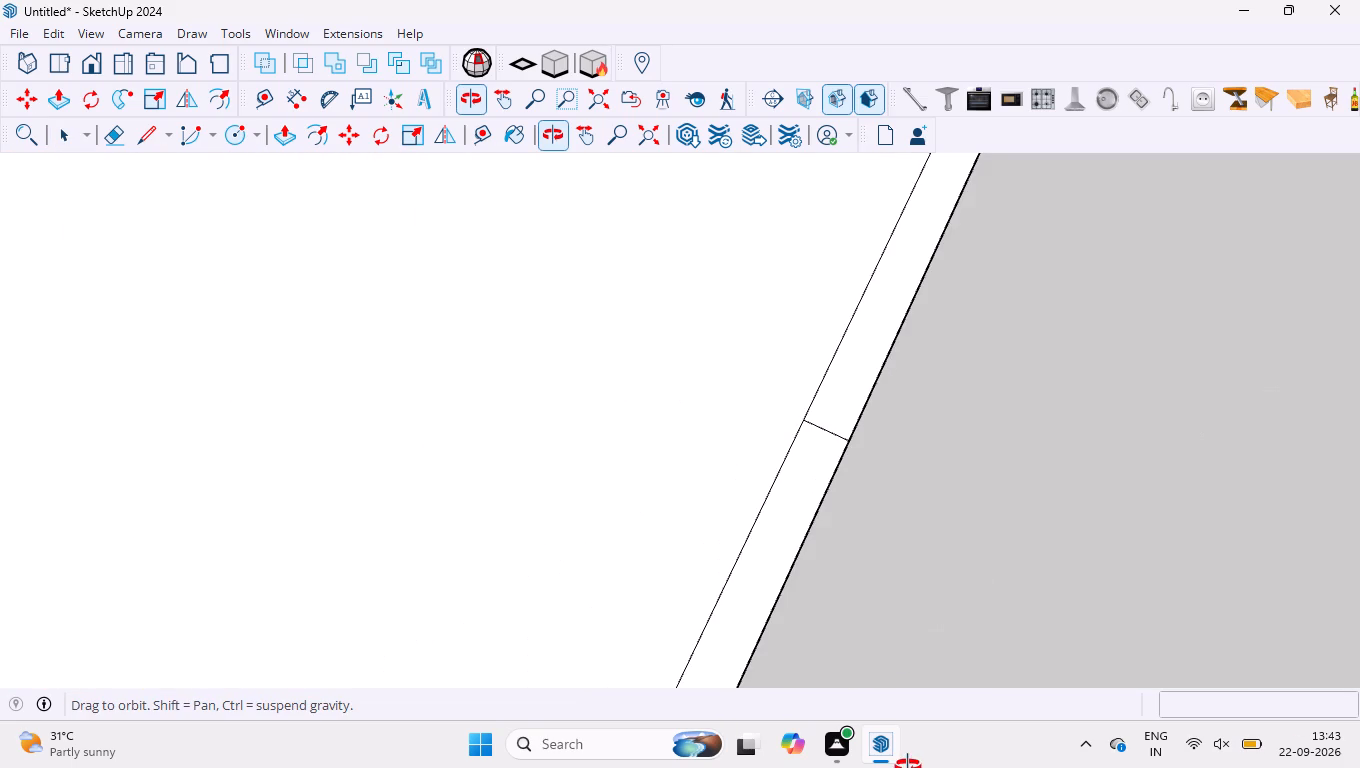
middle_click_drag(908, 767, 515, 648)
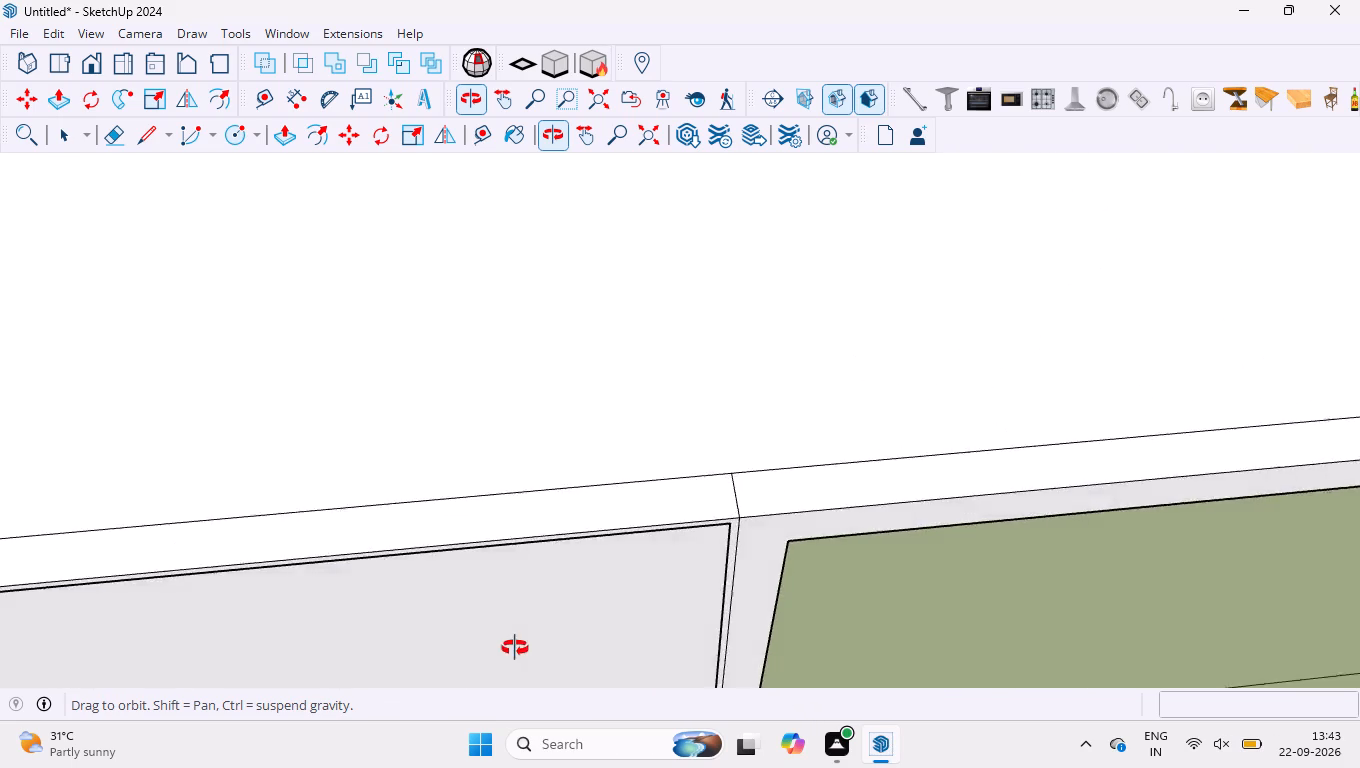
middle_click_drag(515, 648, 495, 648)
scroll(535, 526, "up", 6)
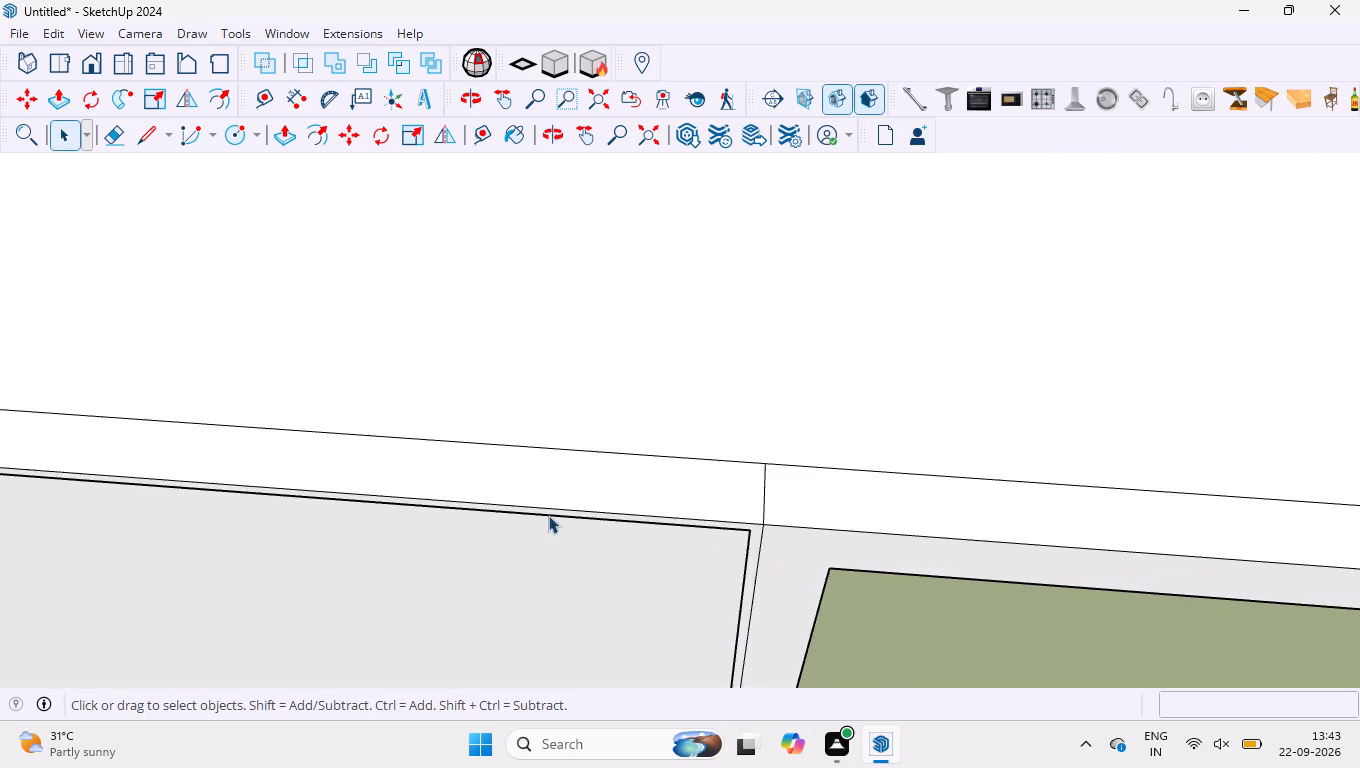
scroll(548, 515, "up", 2)
scroll(632, 456, "up", 3)
left_click_drag(657, 460, 662, 496)
right_click_drag(657, 460, 662, 496)
left_click(715, 282)
scroll(696, 402, "down", 18)
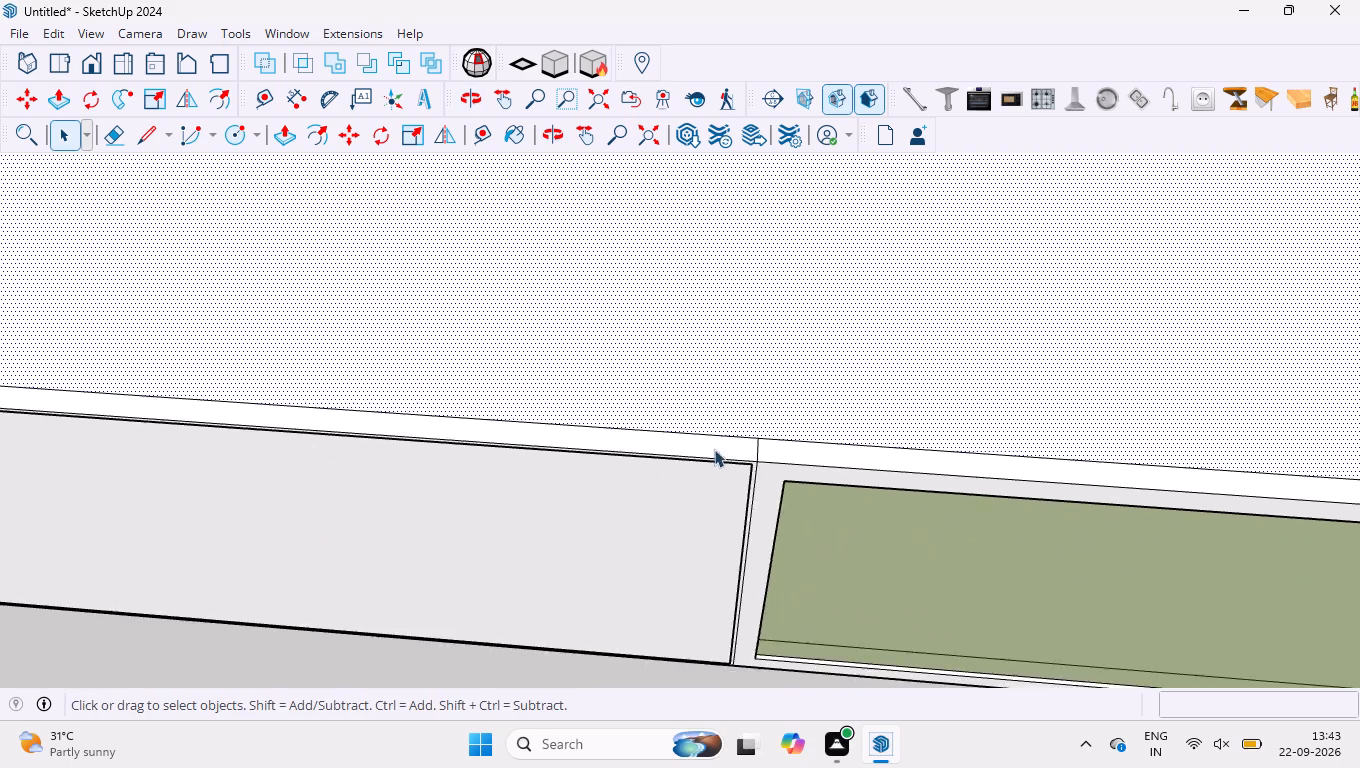
scroll(714, 449, "down", 4)
scroll(719, 437, "down", 20)
left_click(689, 561)
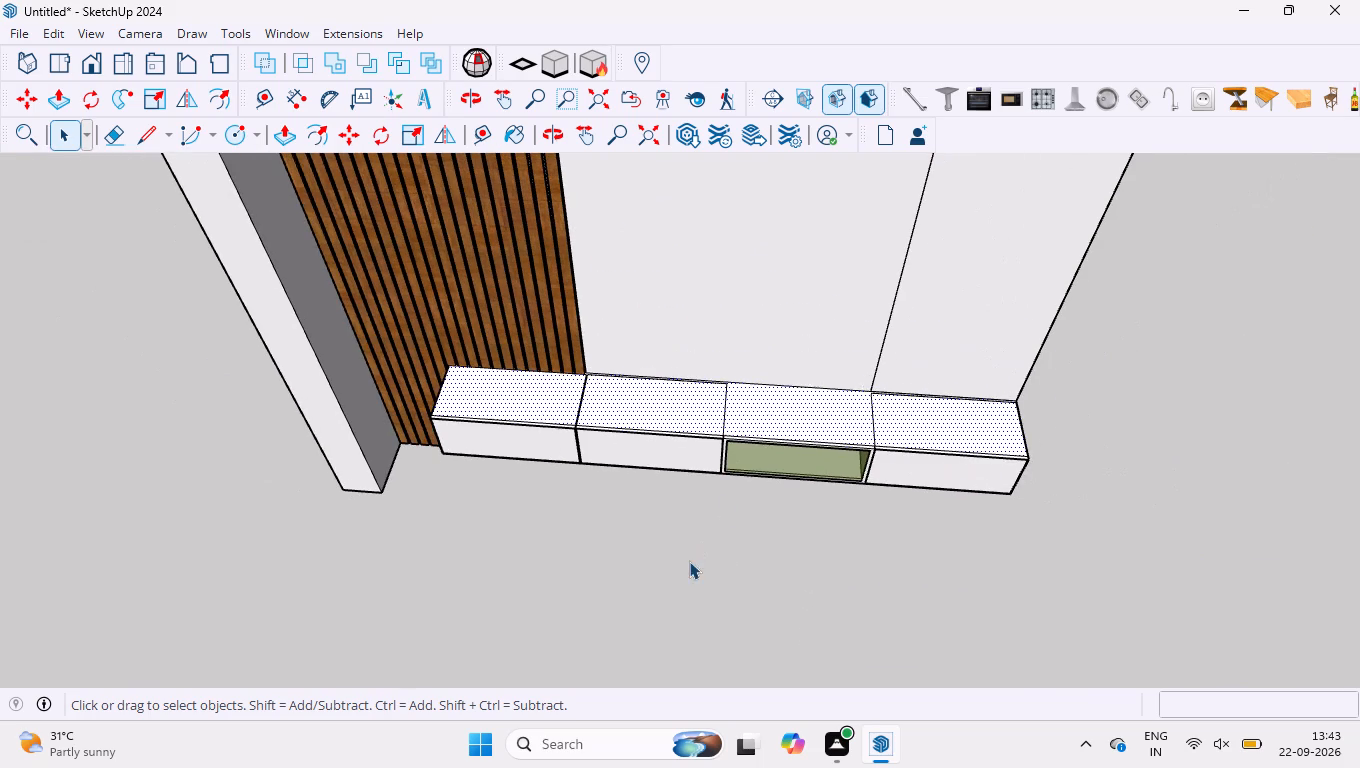
scroll(734, 410, "up", 15)
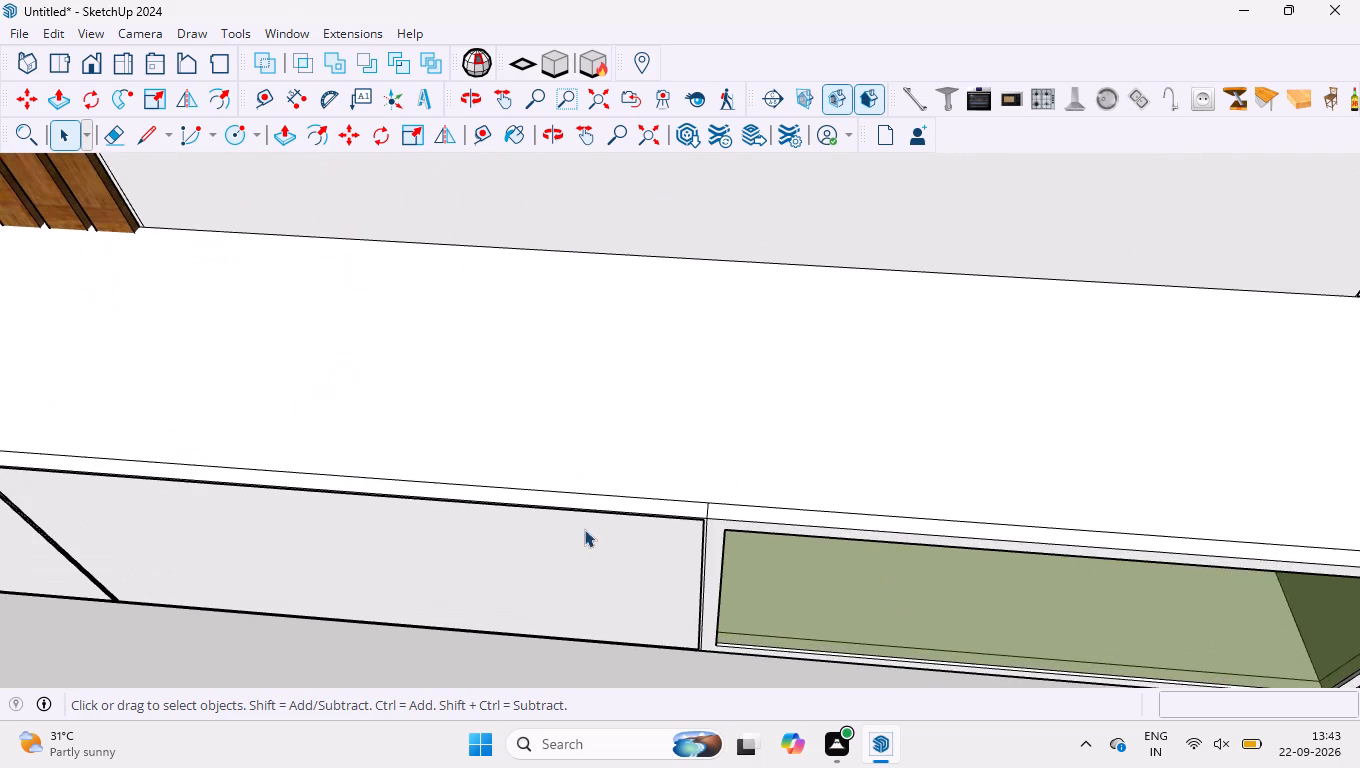
scroll(646, 513, "up", 3)
scroll(792, 546, "up", 4)
scroll(720, 508, "up", 4)
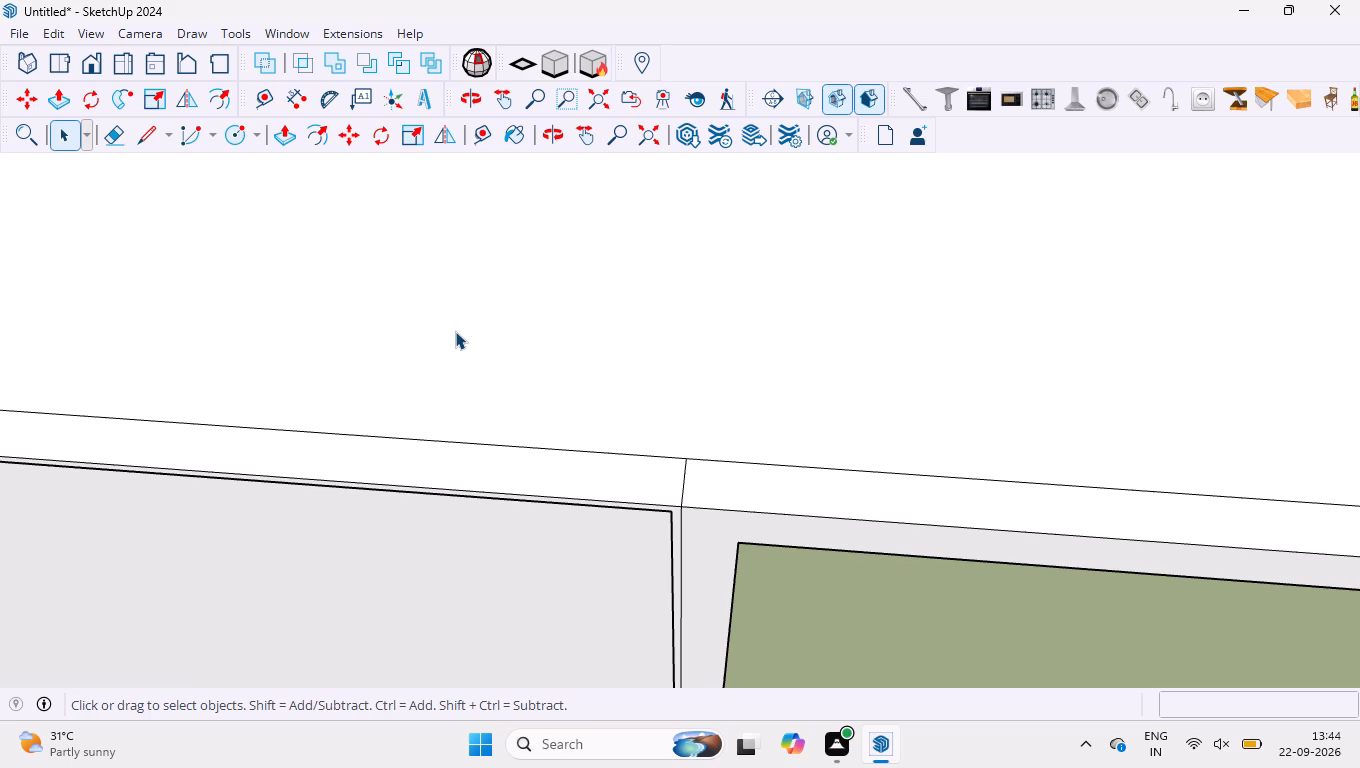
Review the base cabinets and the whole wall unit from an angle and in the standard front view.
scroll(531, 589, "down", 3)
scroll(350, 434, "down", 16)
scroll(475, 387, "down", 5)
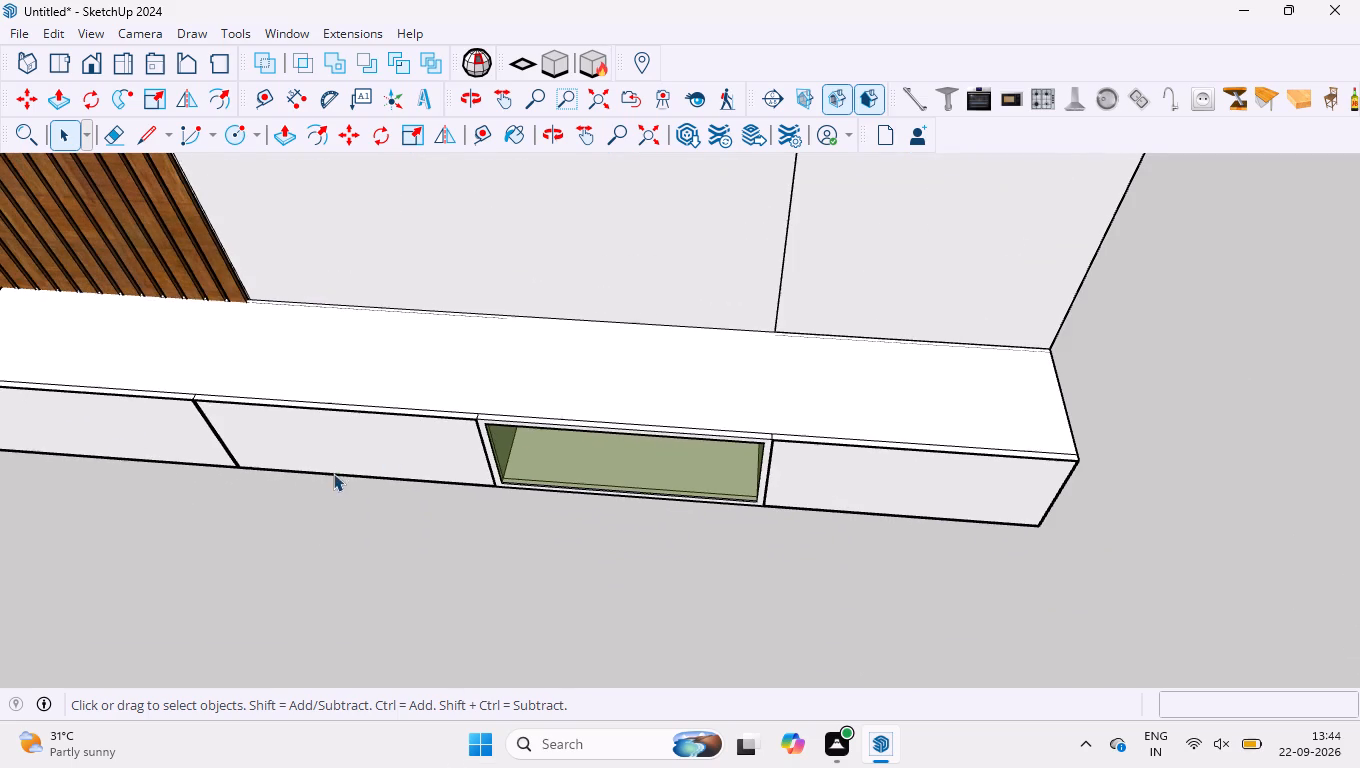
middle_click_drag(333, 471, 472, 341)
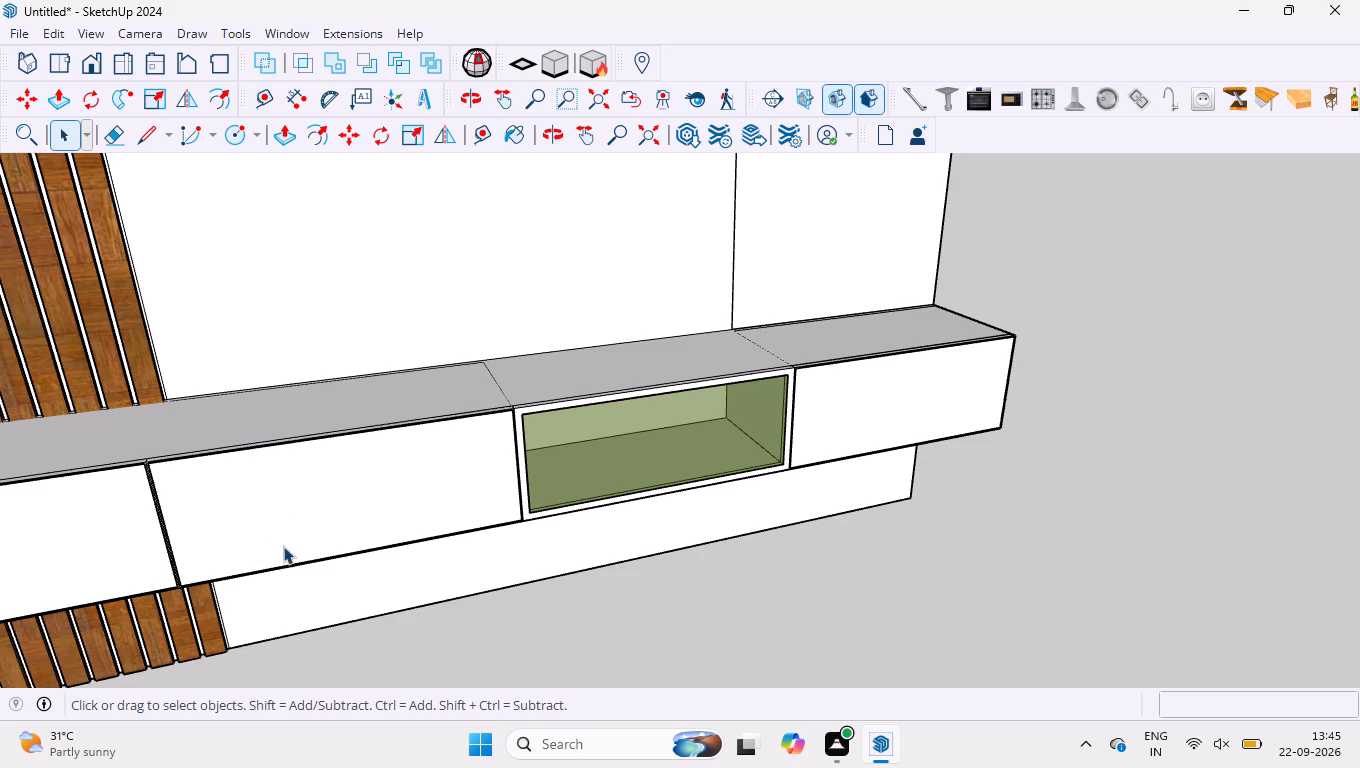
scroll(278, 546, "down", 1)
scroll(494, 429, "down", 5)
scroll(373, 375, "down", 8)
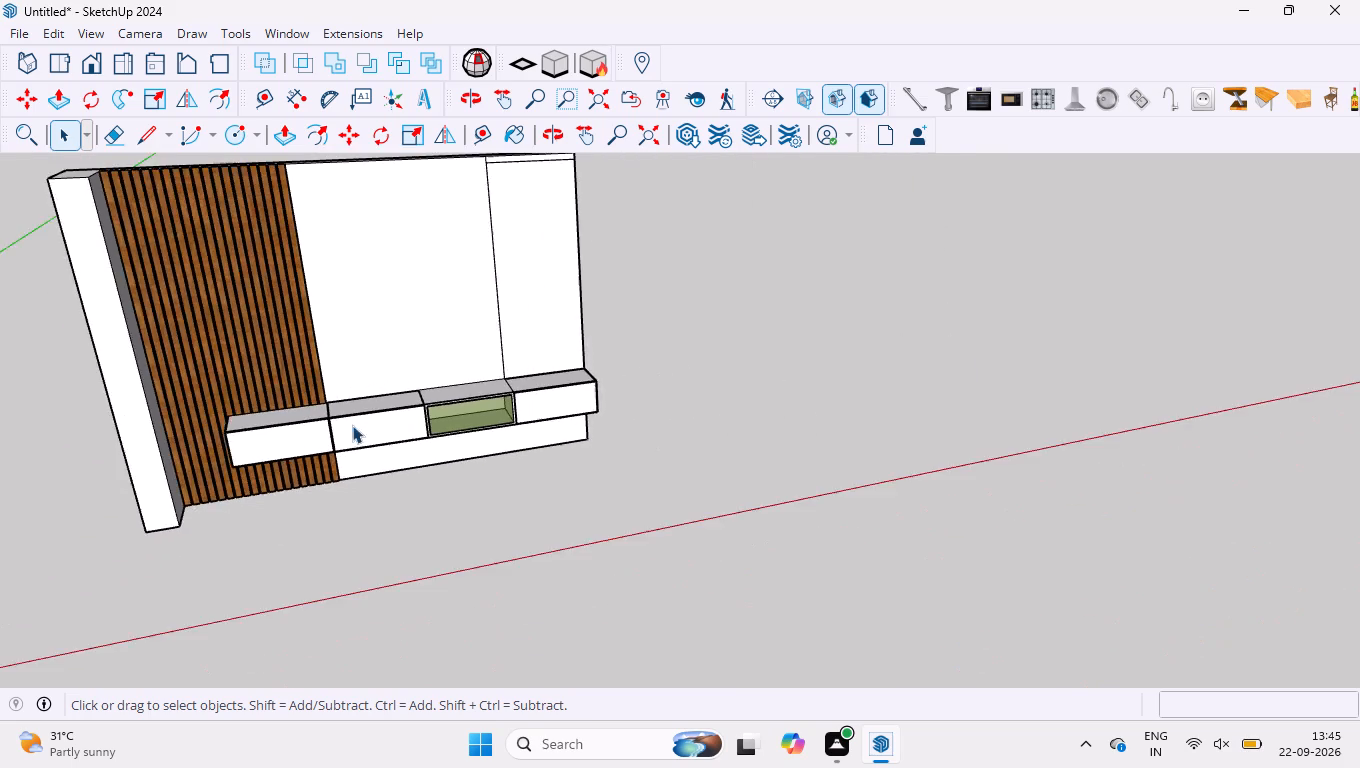
scroll(358, 410, "down", 4)
middle_click_drag(481, 301, 448, 327)
scroll(454, 253, "up", 9)
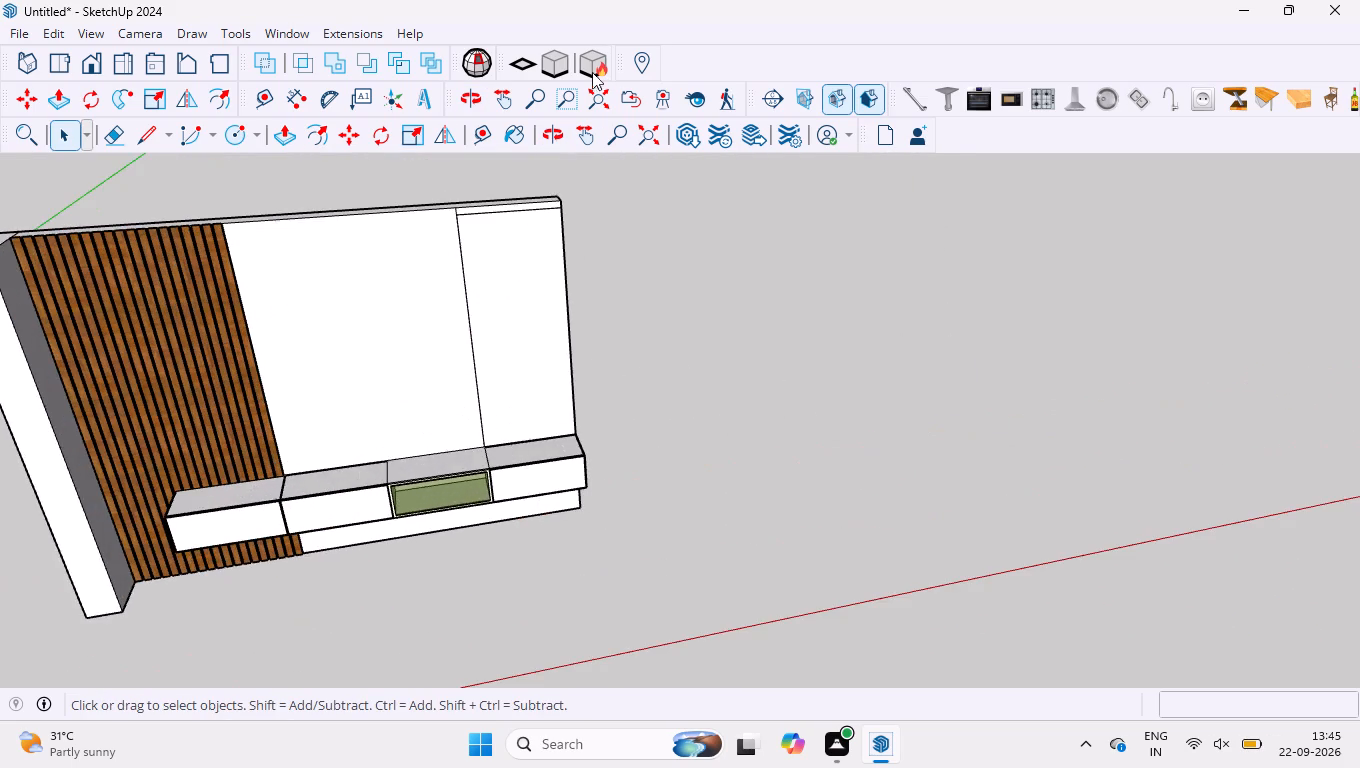
scroll(592, 72, "up", 6)
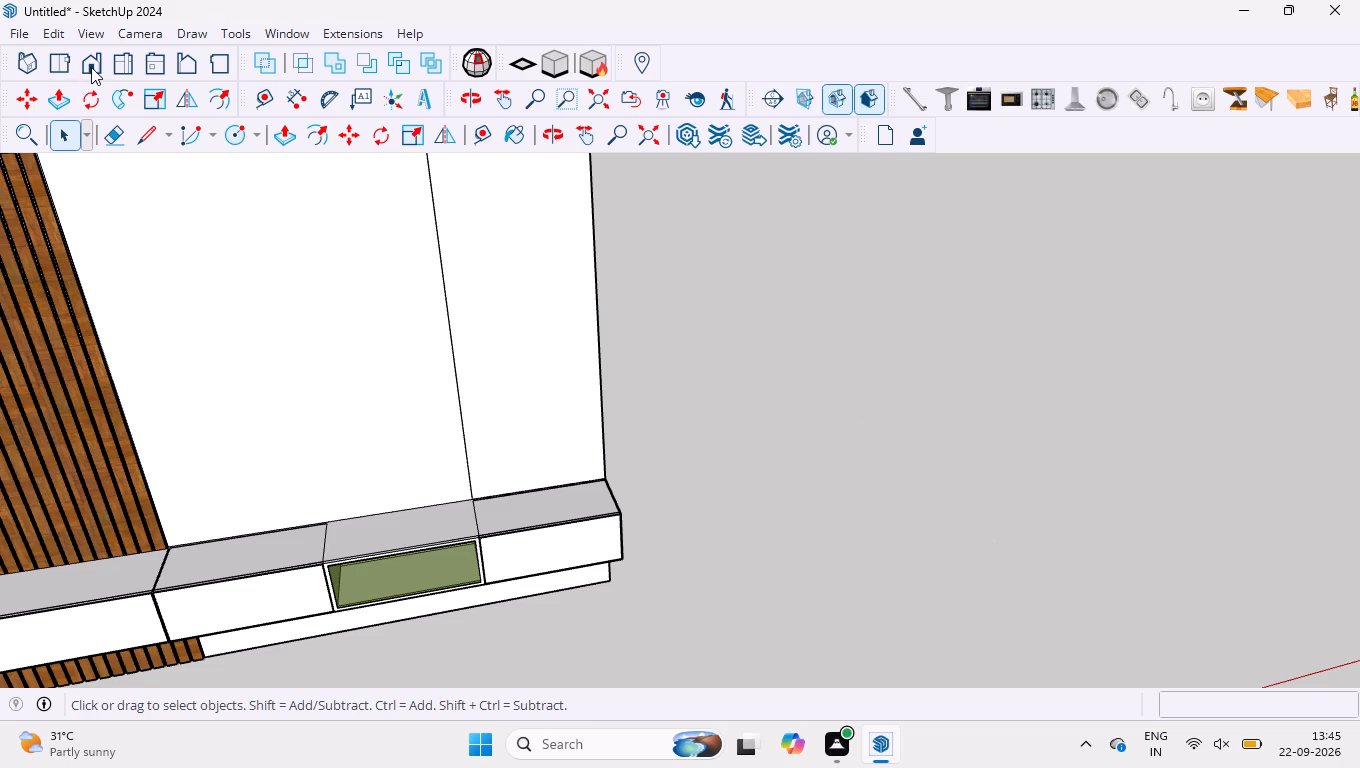
left_click(91, 67)
scroll(534, 413, "down", 8)
scroll(692, 163, "up", 6)
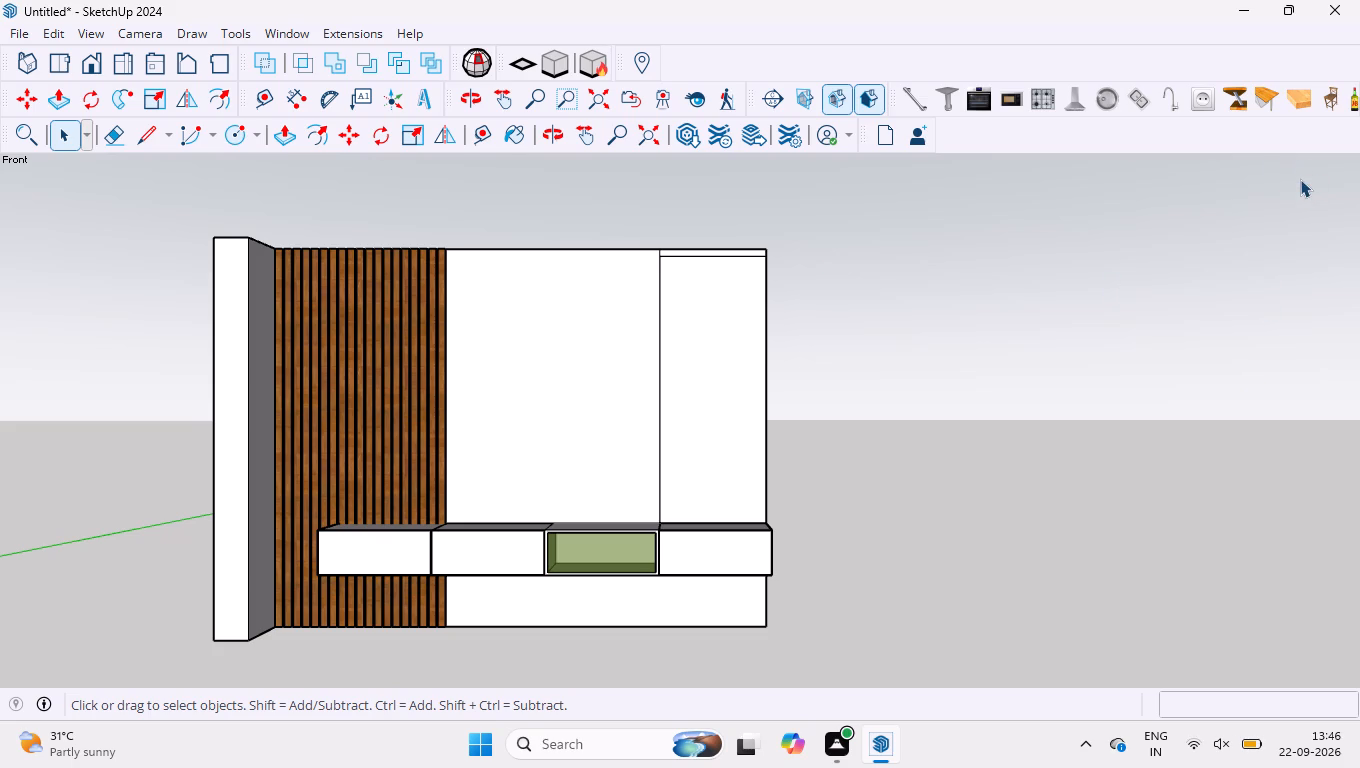
scroll(1300, 179, "down", 4)
scroll(698, 325, "up", 2)
scroll(612, 523, "up", 2)
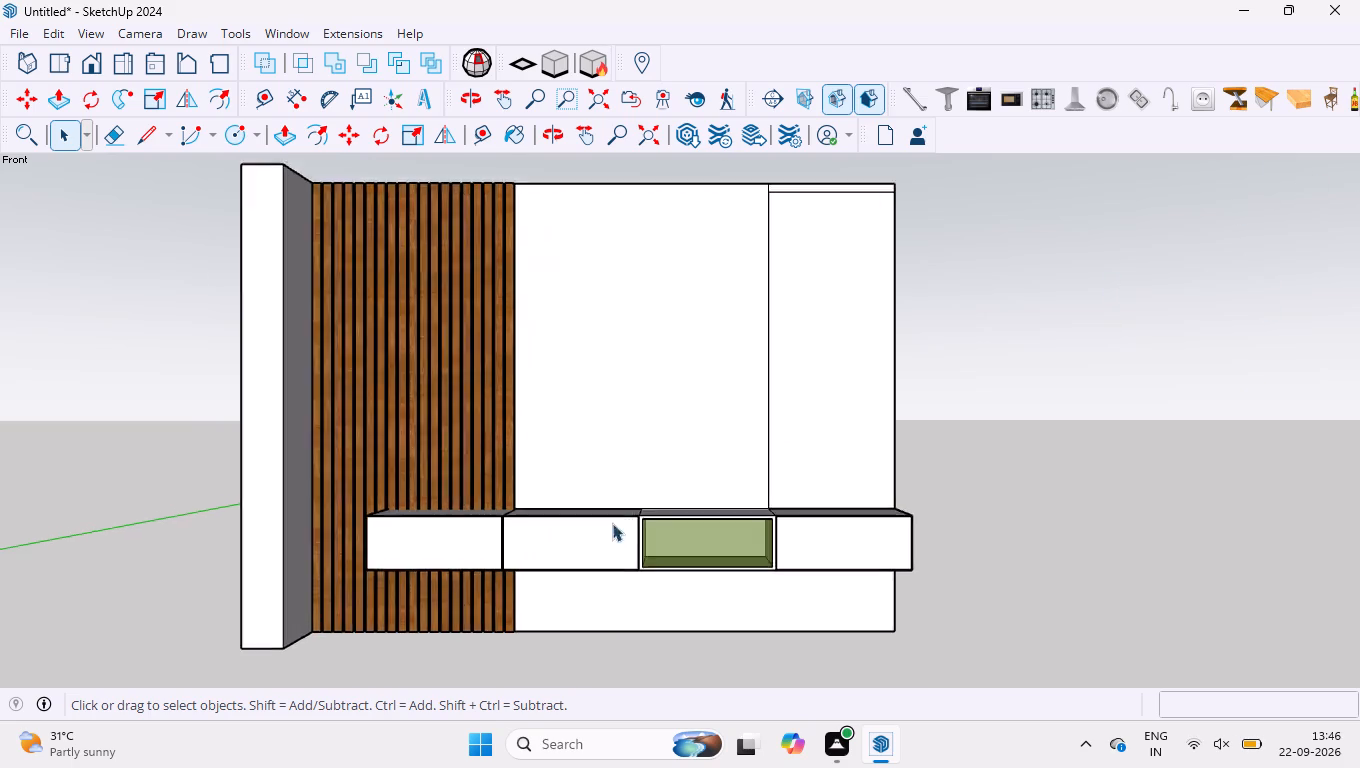
Inspect the base cabinets' countertop edge and front panel gaps beside the green open compartment from slightly above.
scroll(612, 523, "up", 2)
middle_click_drag(589, 468, 597, 627)
scroll(629, 523, "up", 4)
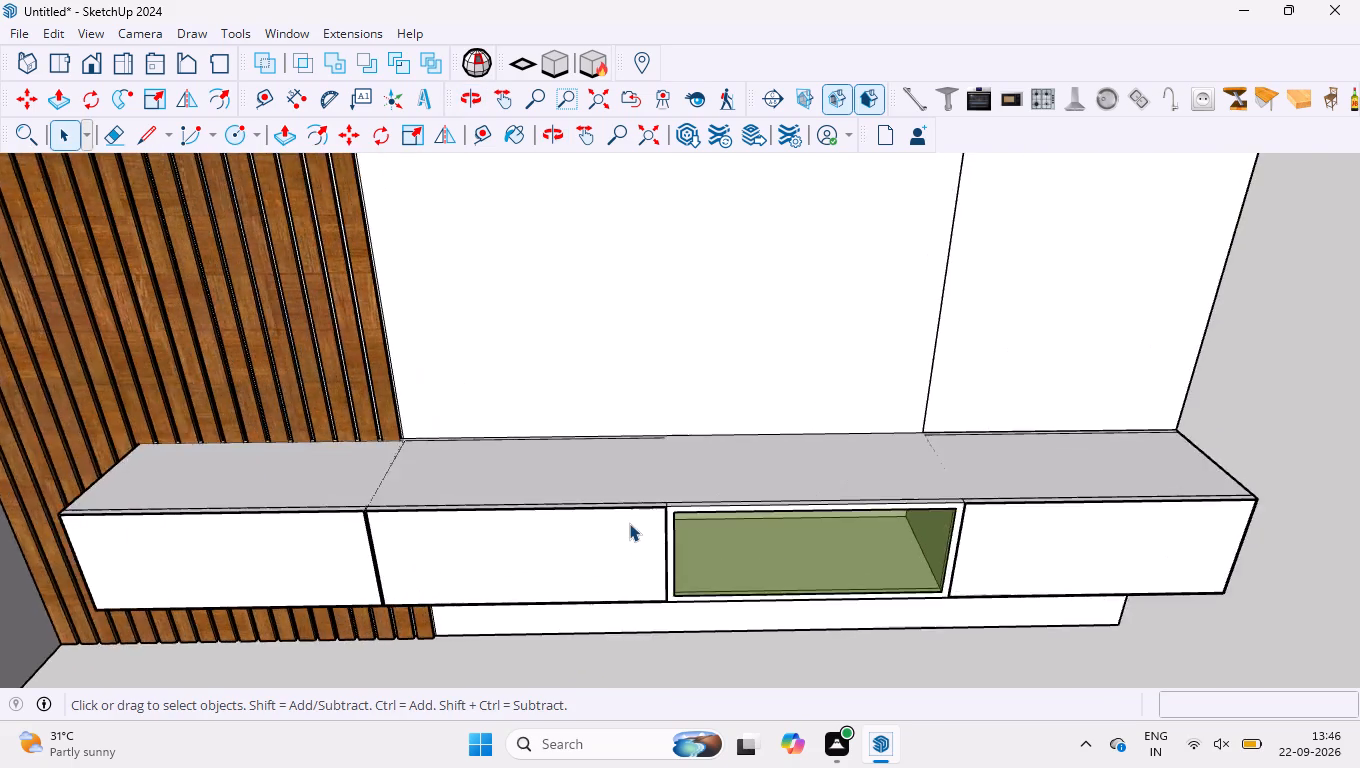
scroll(629, 523, "up", 20)
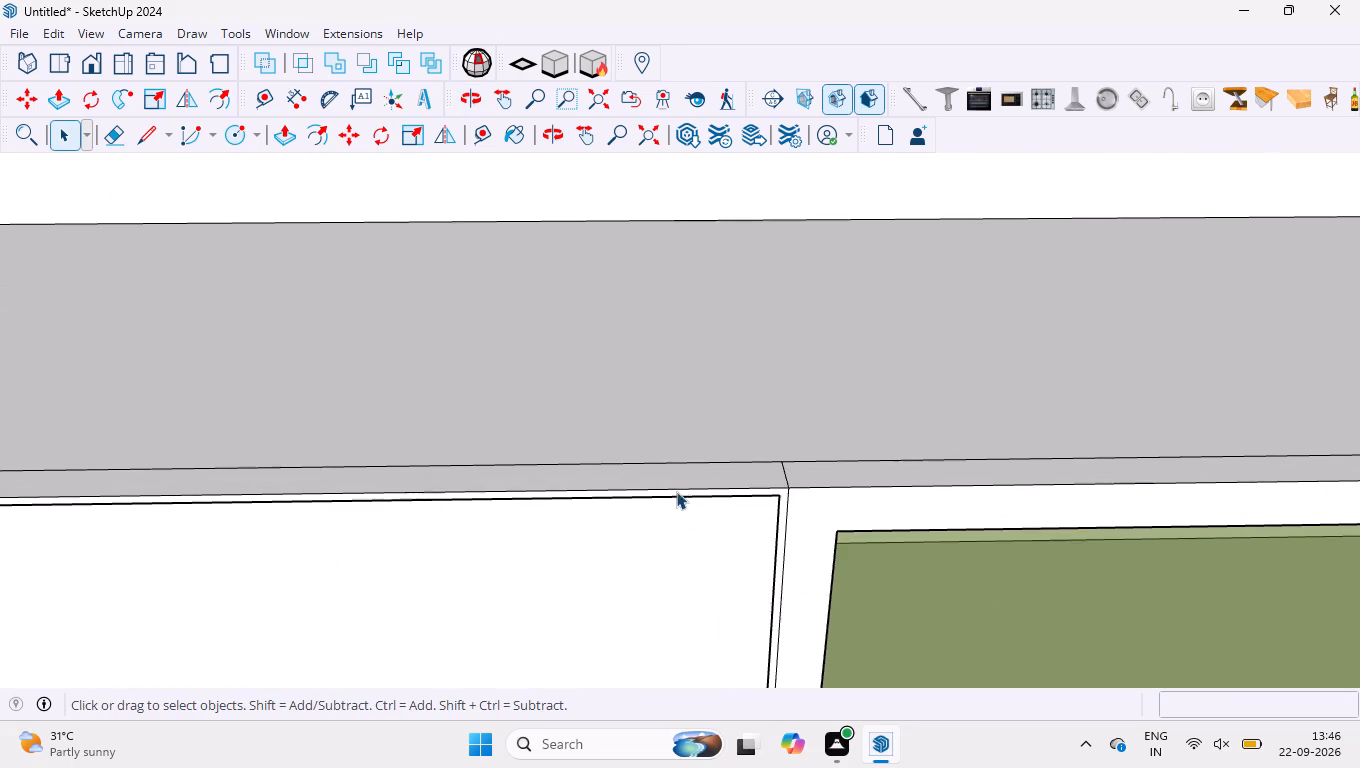
scroll(729, 466, "up", 3)
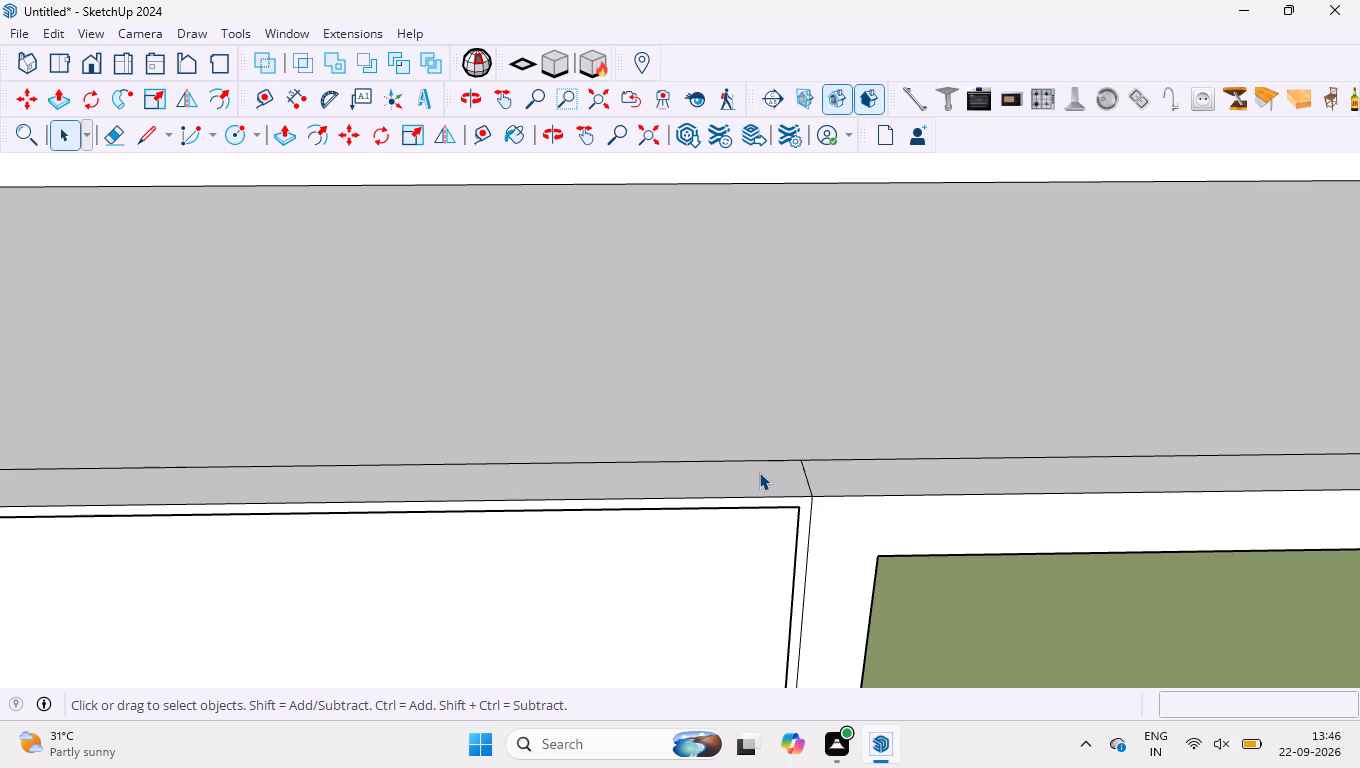
scroll(743, 491, "down", 9)
scroll(634, 140, "down", 13)
scroll(165, 265, "up", 2)
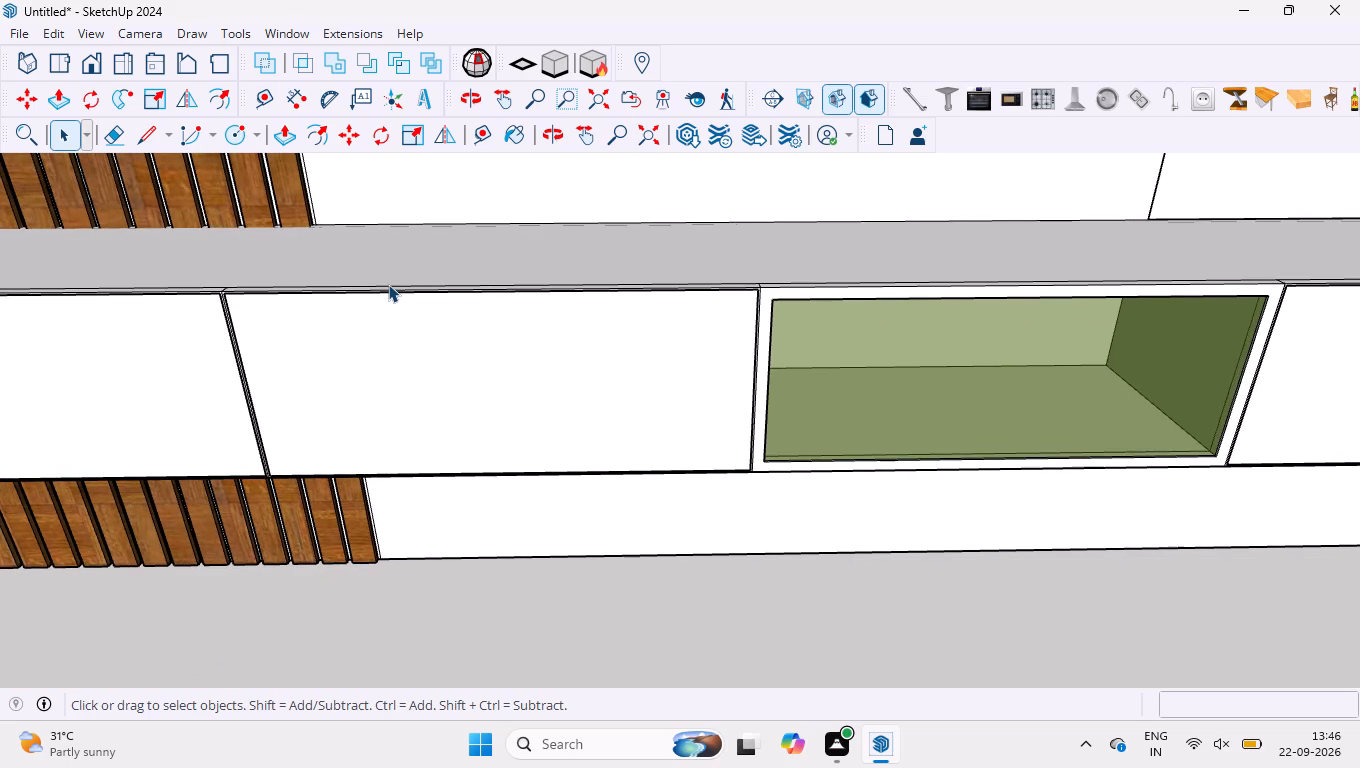
scroll(529, 451, "down", 7)
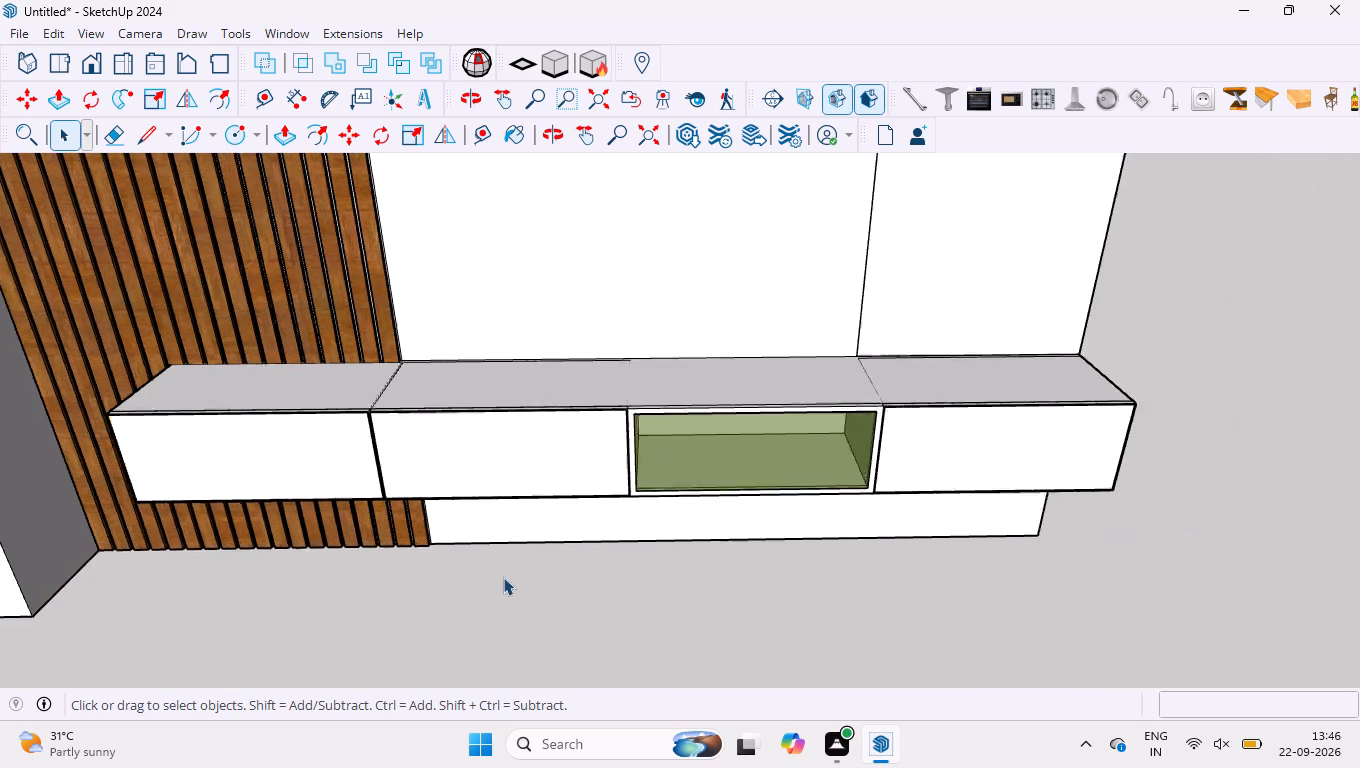
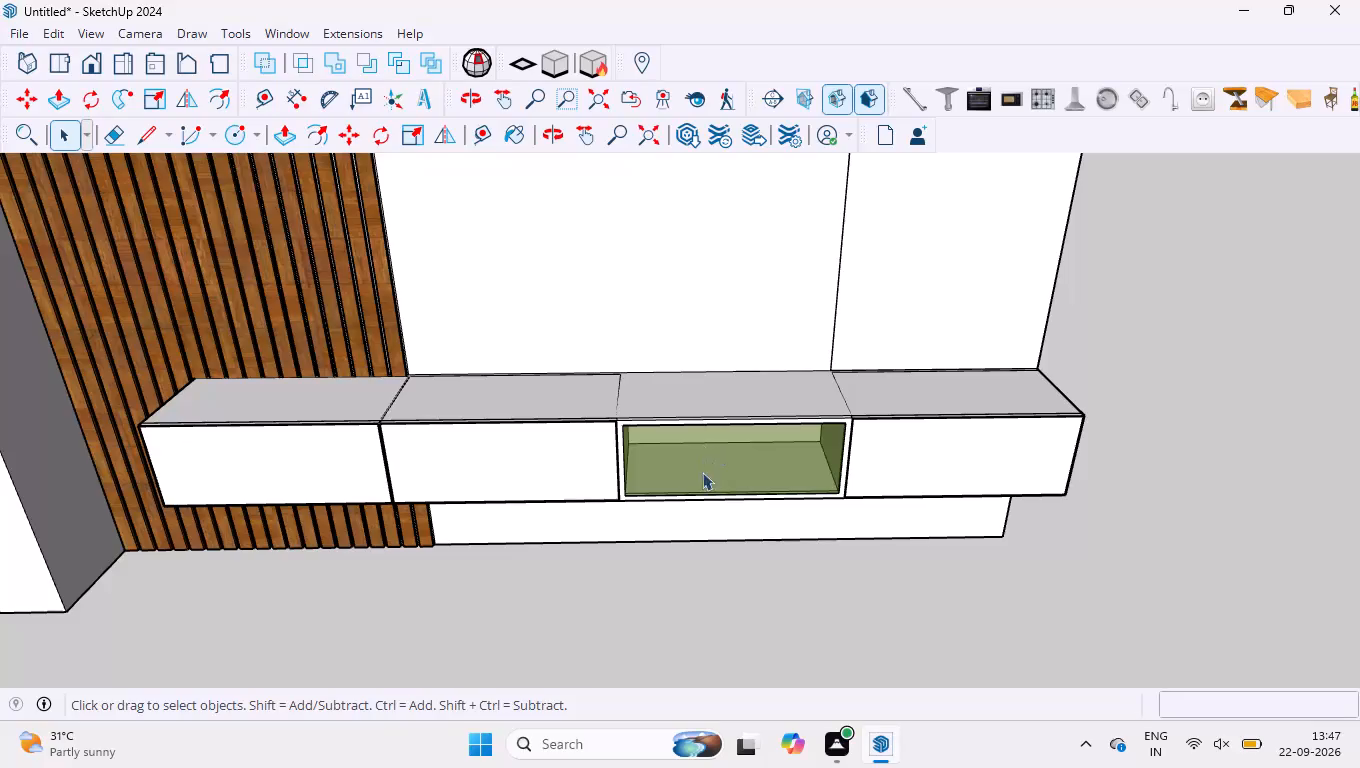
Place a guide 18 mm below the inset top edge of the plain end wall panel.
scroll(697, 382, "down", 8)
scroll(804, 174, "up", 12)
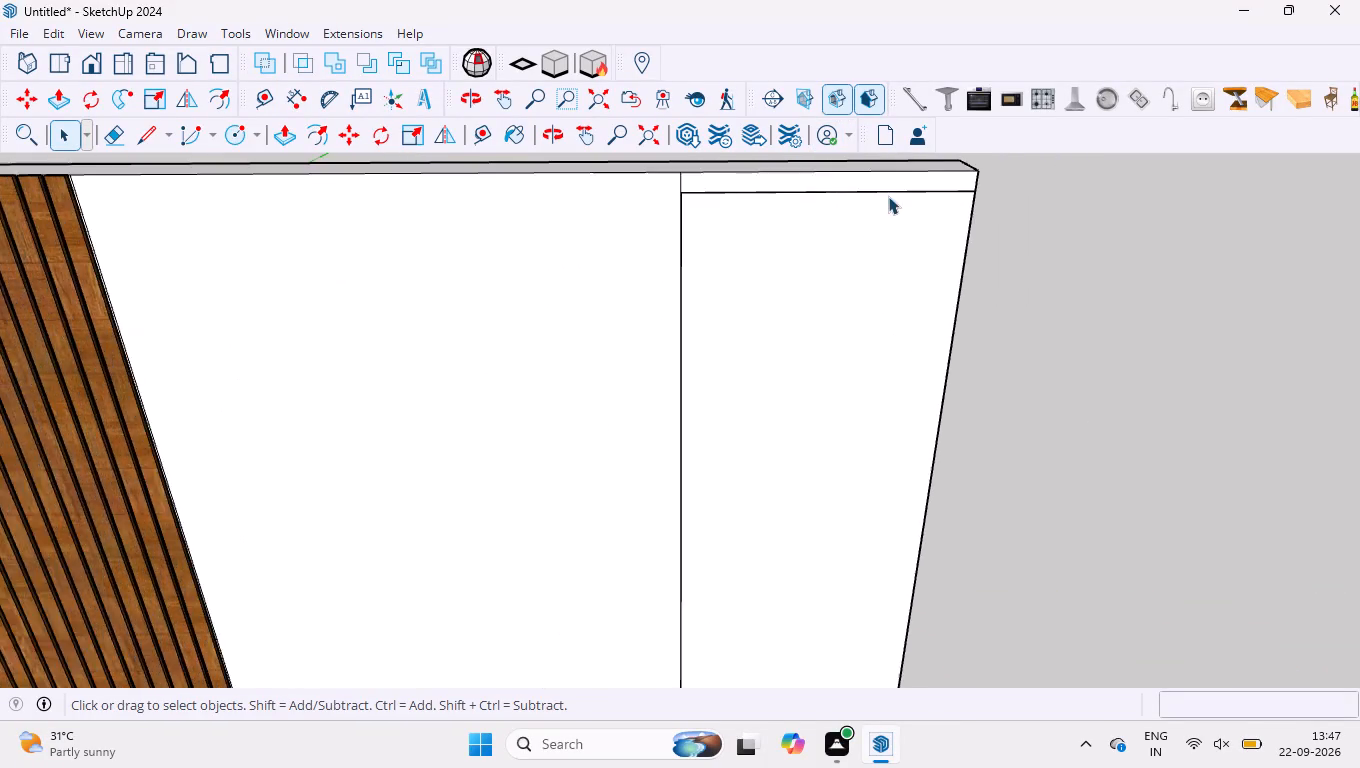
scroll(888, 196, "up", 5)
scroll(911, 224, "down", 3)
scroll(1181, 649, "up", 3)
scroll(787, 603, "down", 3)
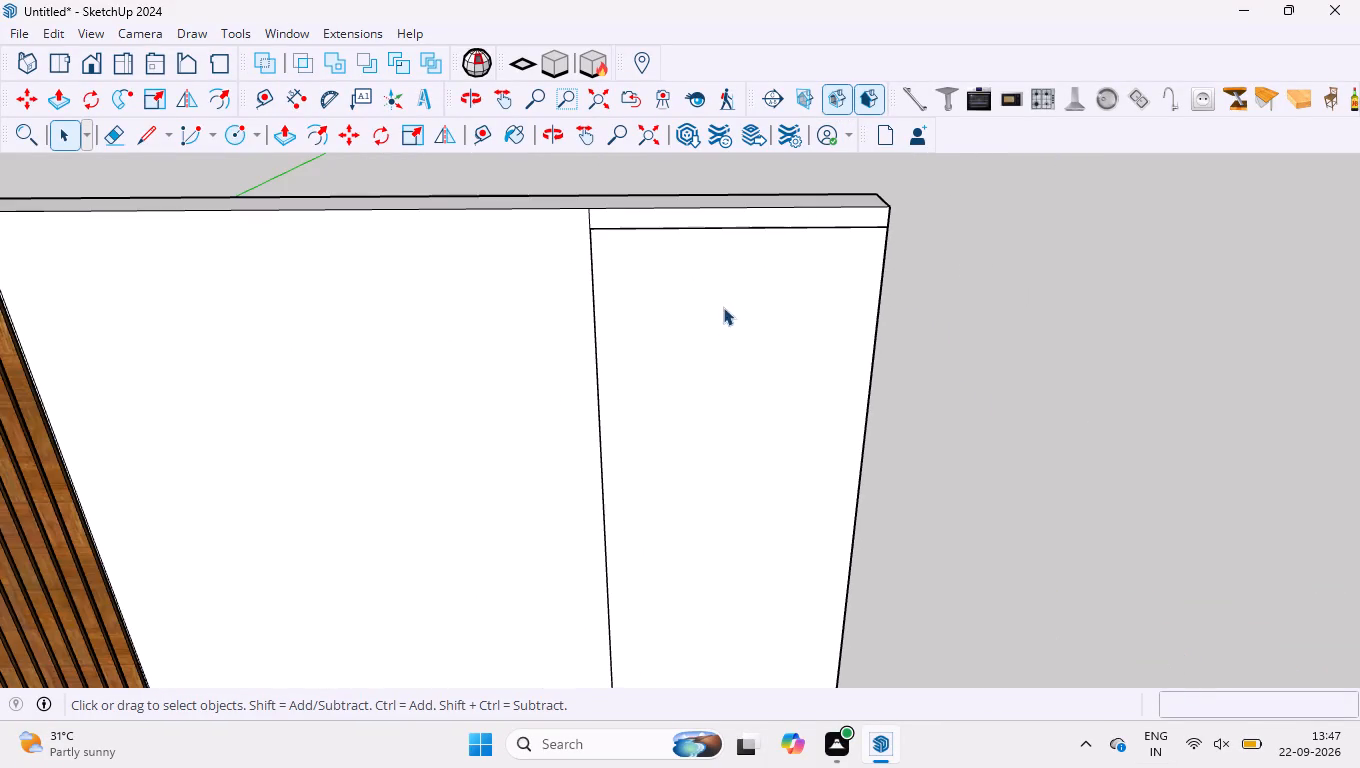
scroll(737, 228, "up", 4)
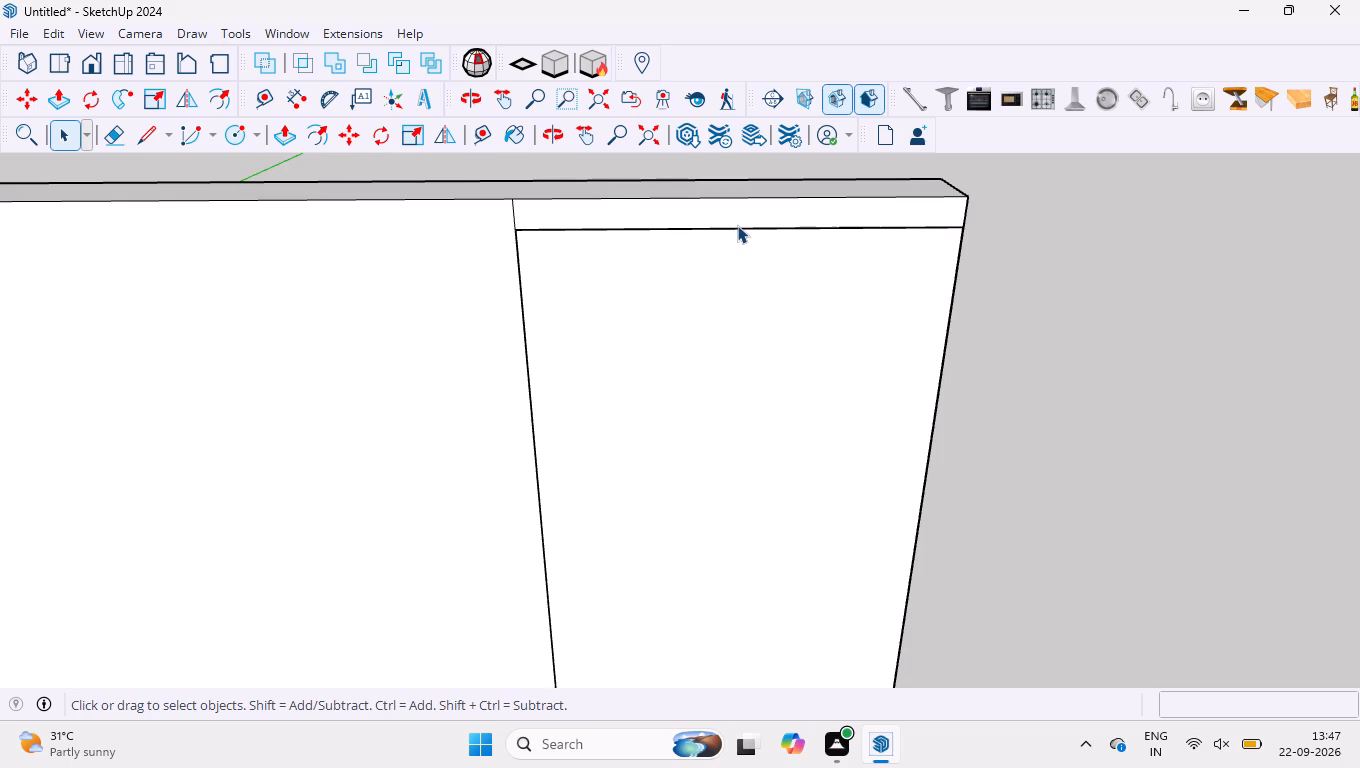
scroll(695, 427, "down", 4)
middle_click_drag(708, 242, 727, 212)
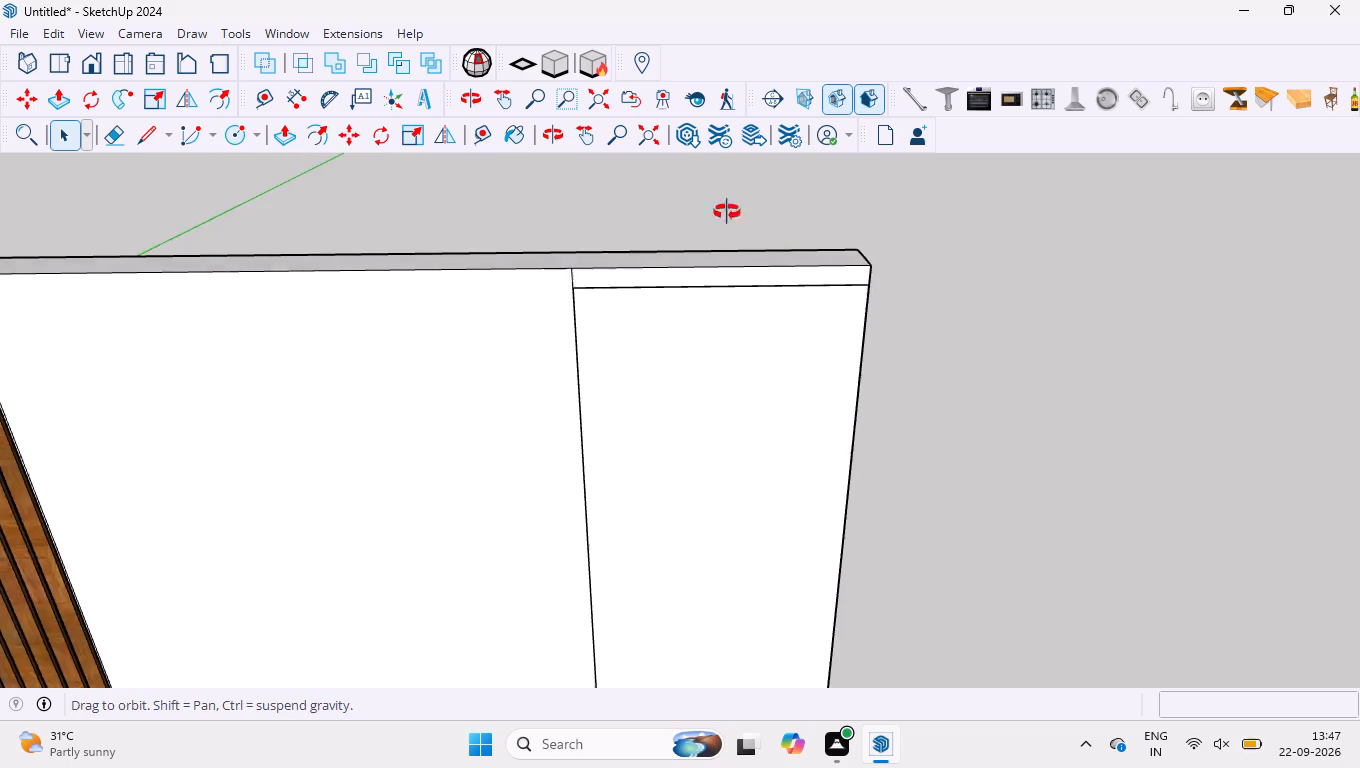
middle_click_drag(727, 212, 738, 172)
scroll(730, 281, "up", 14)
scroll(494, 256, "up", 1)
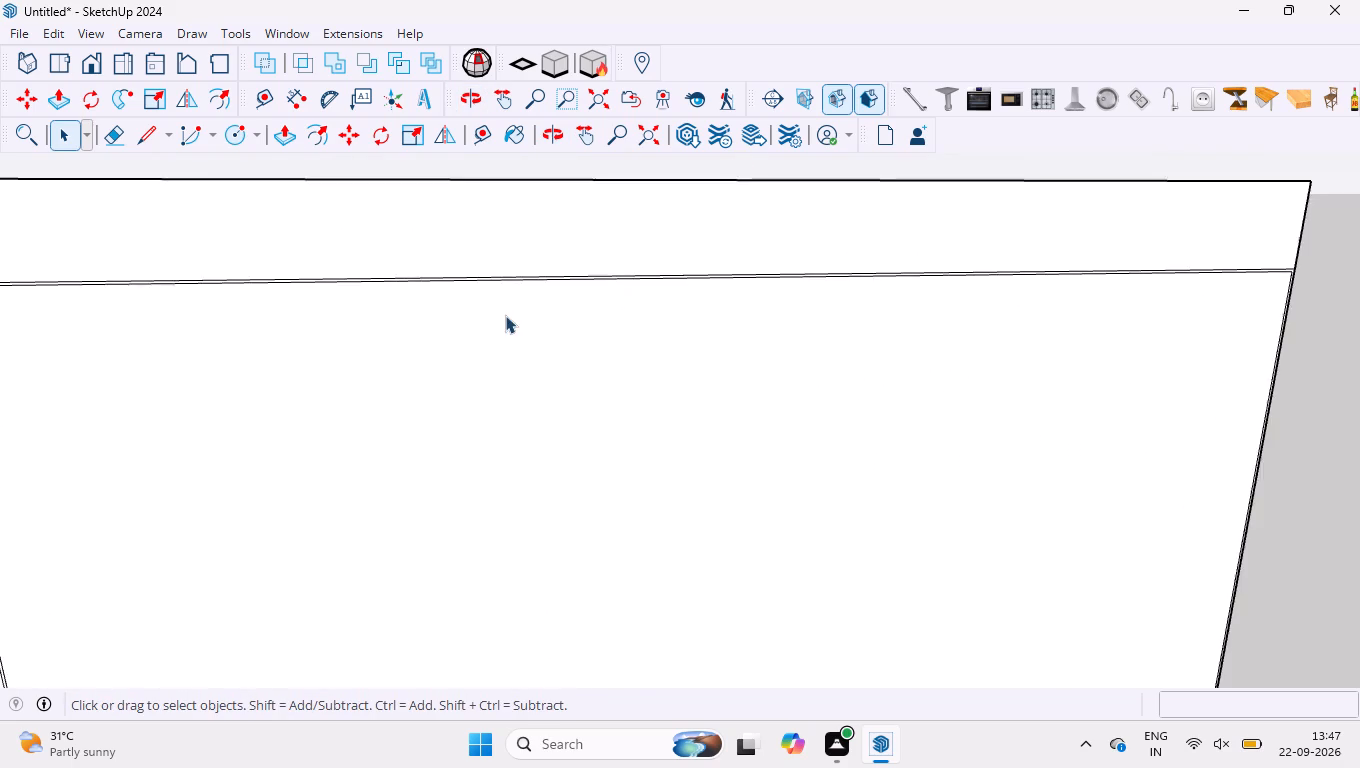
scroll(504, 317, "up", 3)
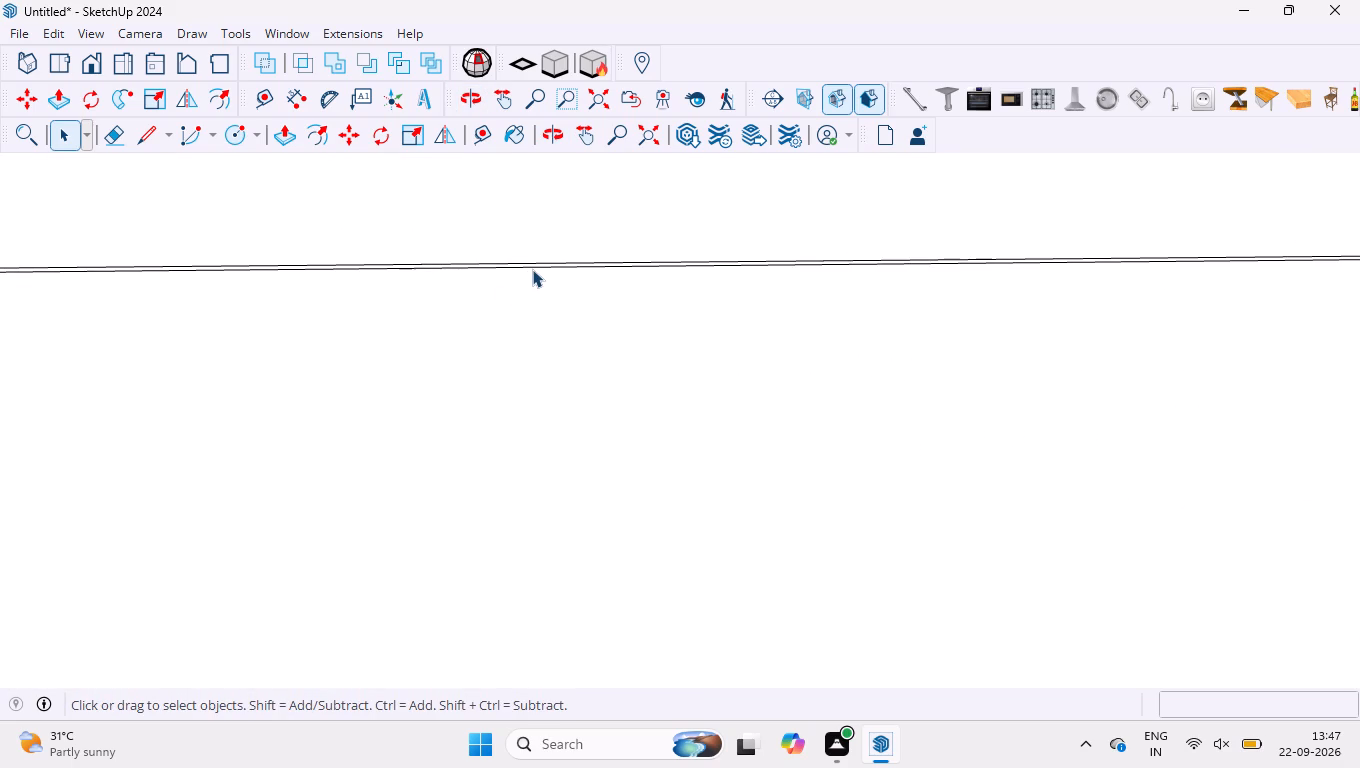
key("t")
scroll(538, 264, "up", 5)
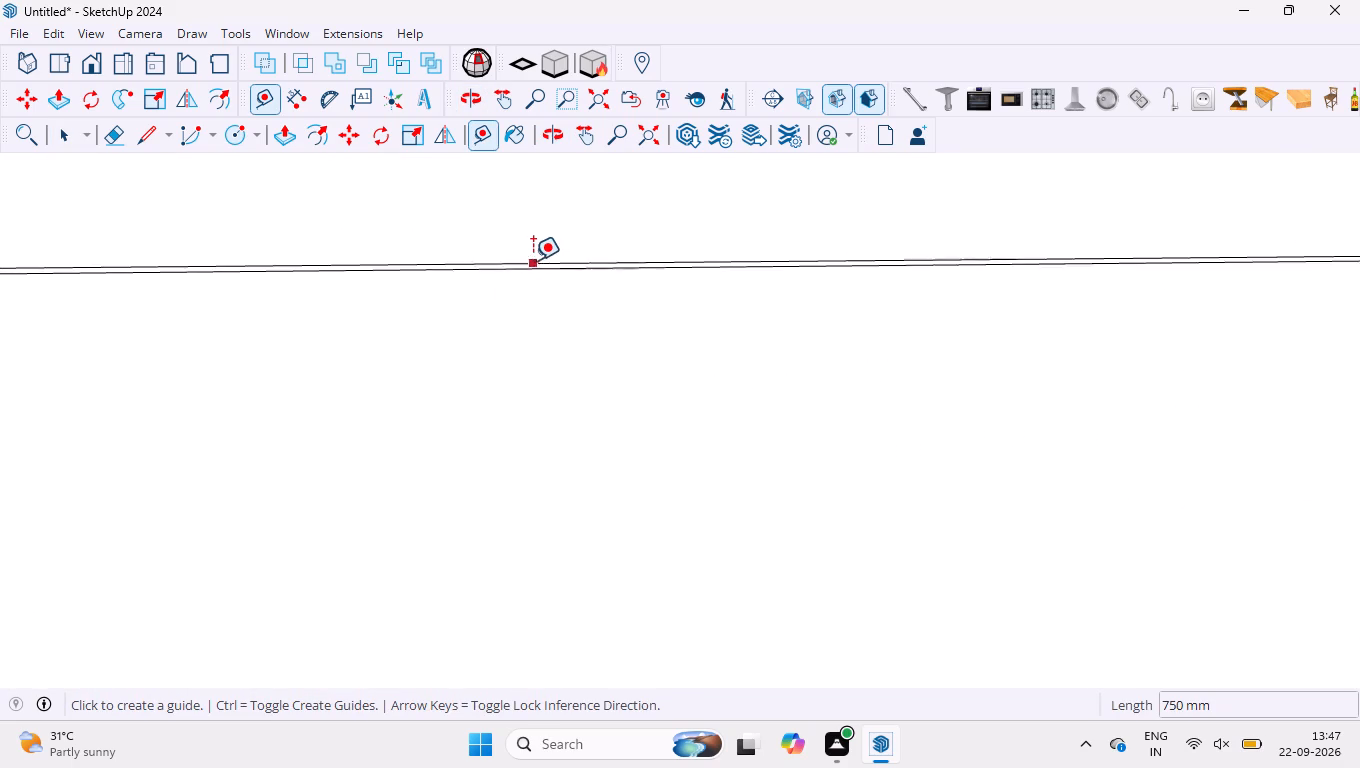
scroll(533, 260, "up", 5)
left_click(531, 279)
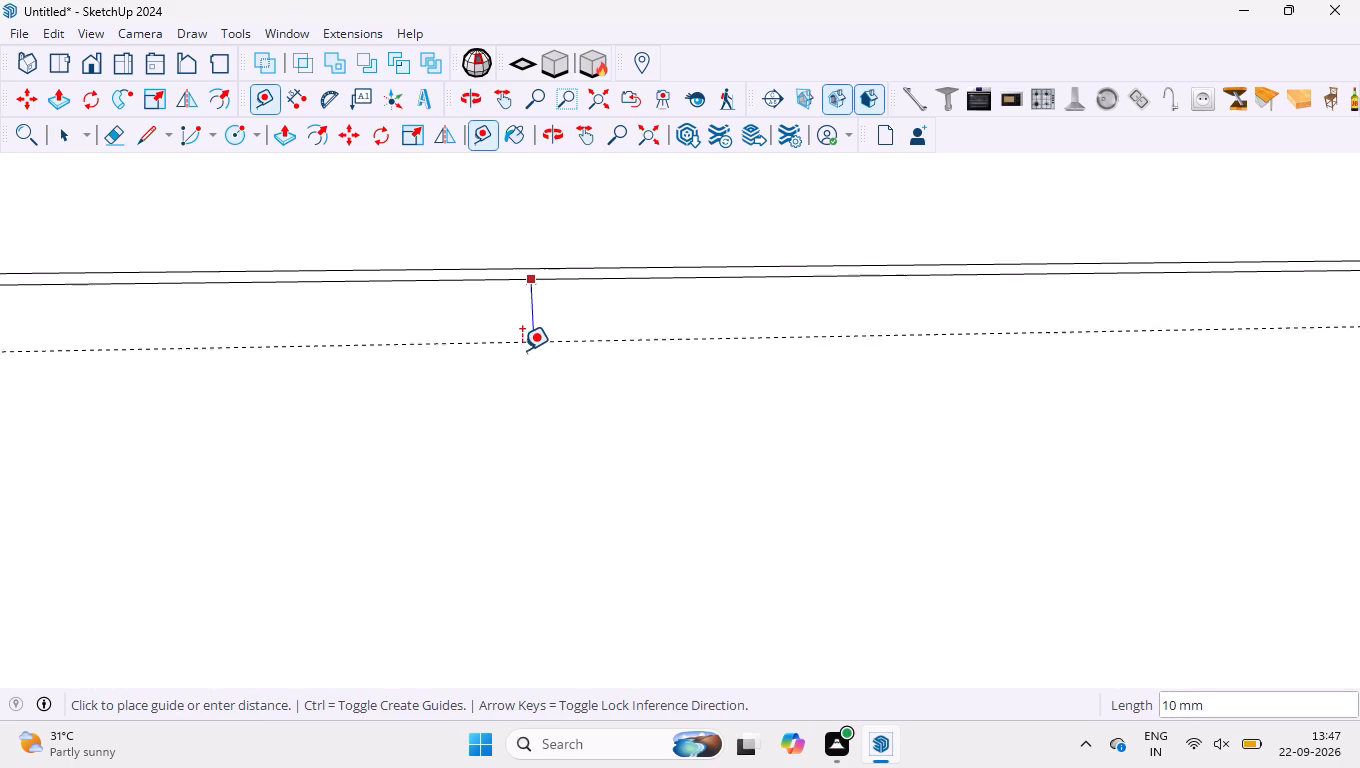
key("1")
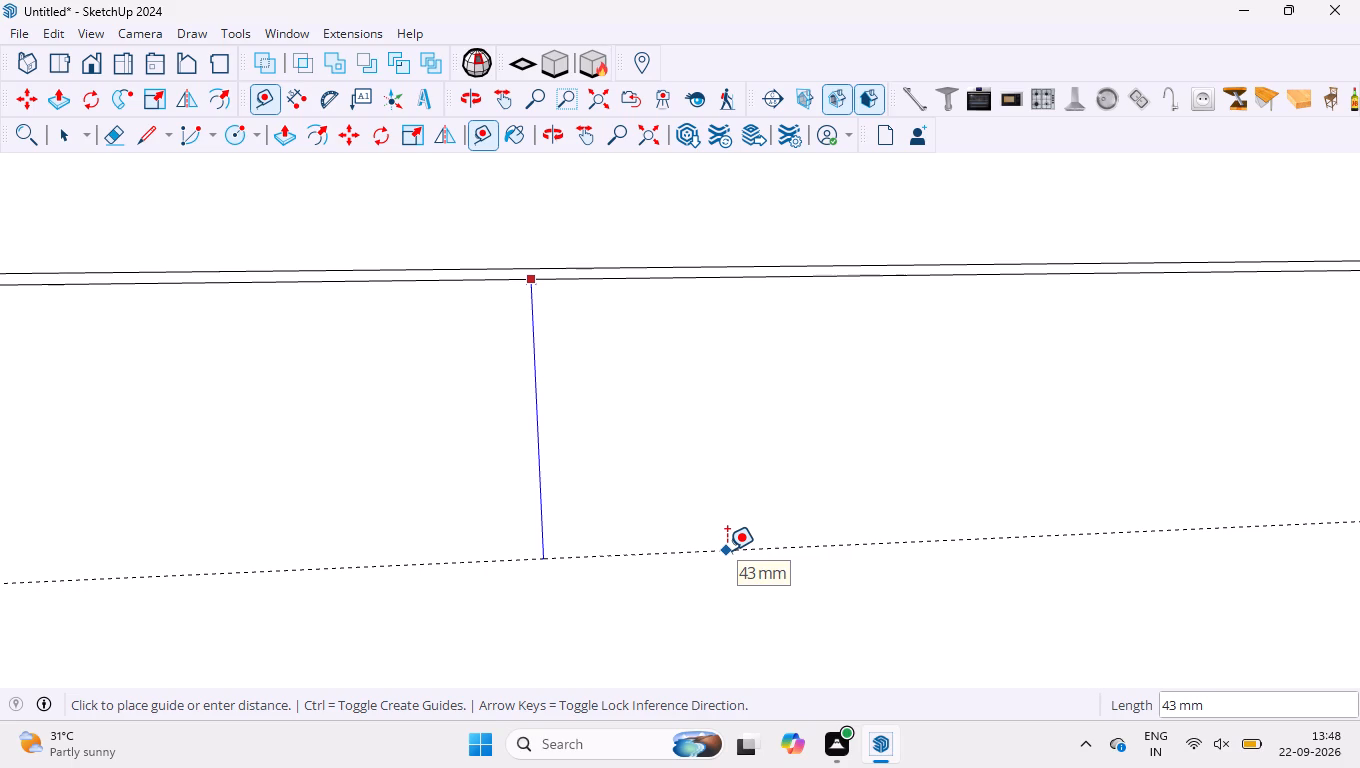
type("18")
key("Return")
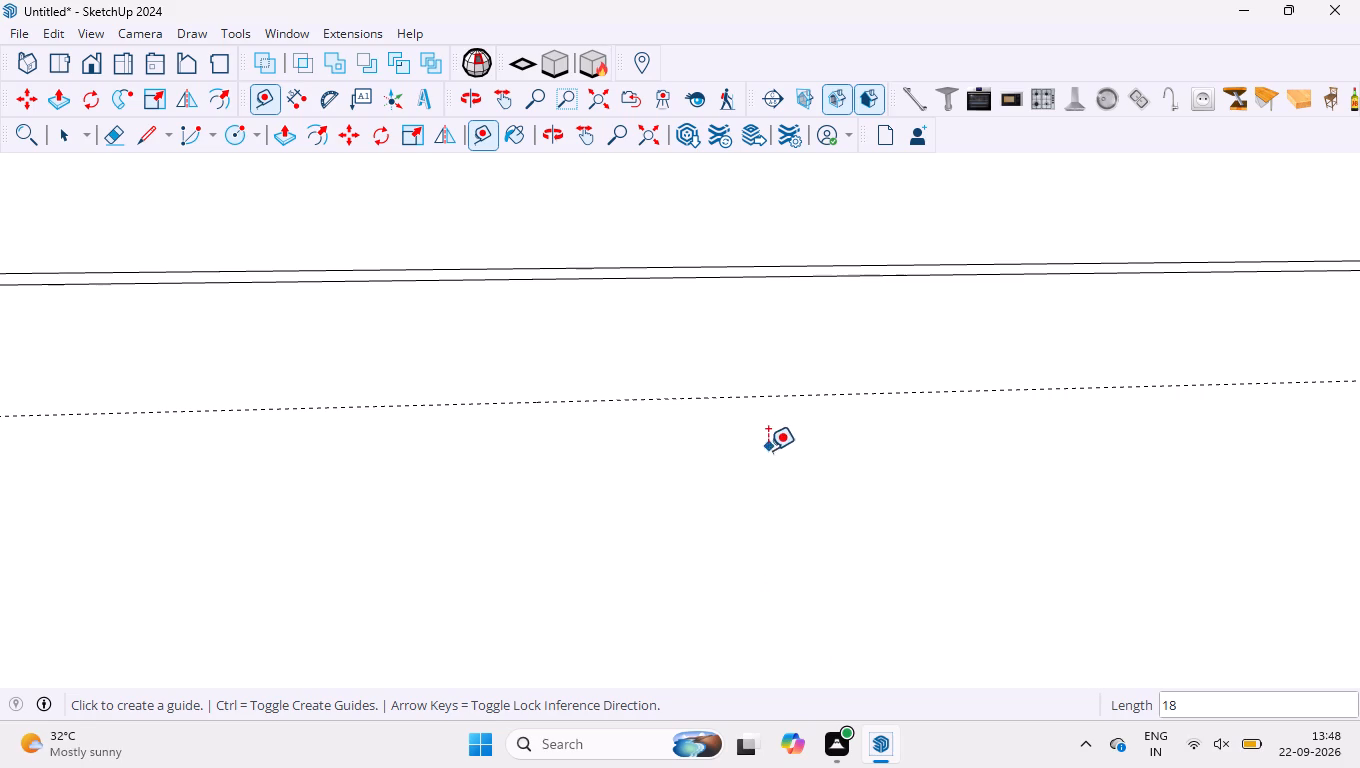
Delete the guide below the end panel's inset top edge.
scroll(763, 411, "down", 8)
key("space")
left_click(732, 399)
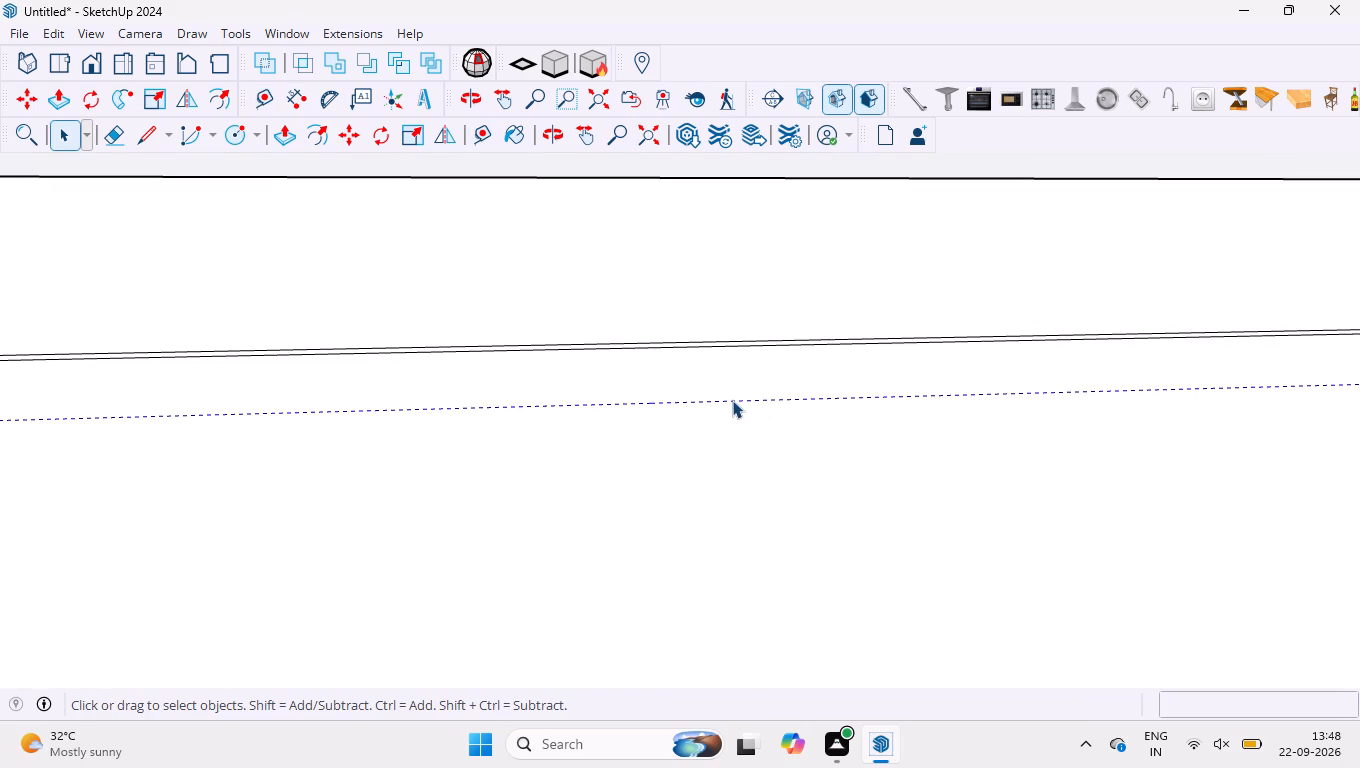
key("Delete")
Divide the end panel's inset vertical edge on the free outer side into 5 equal segments.
scroll(624, 305, "down", 16)
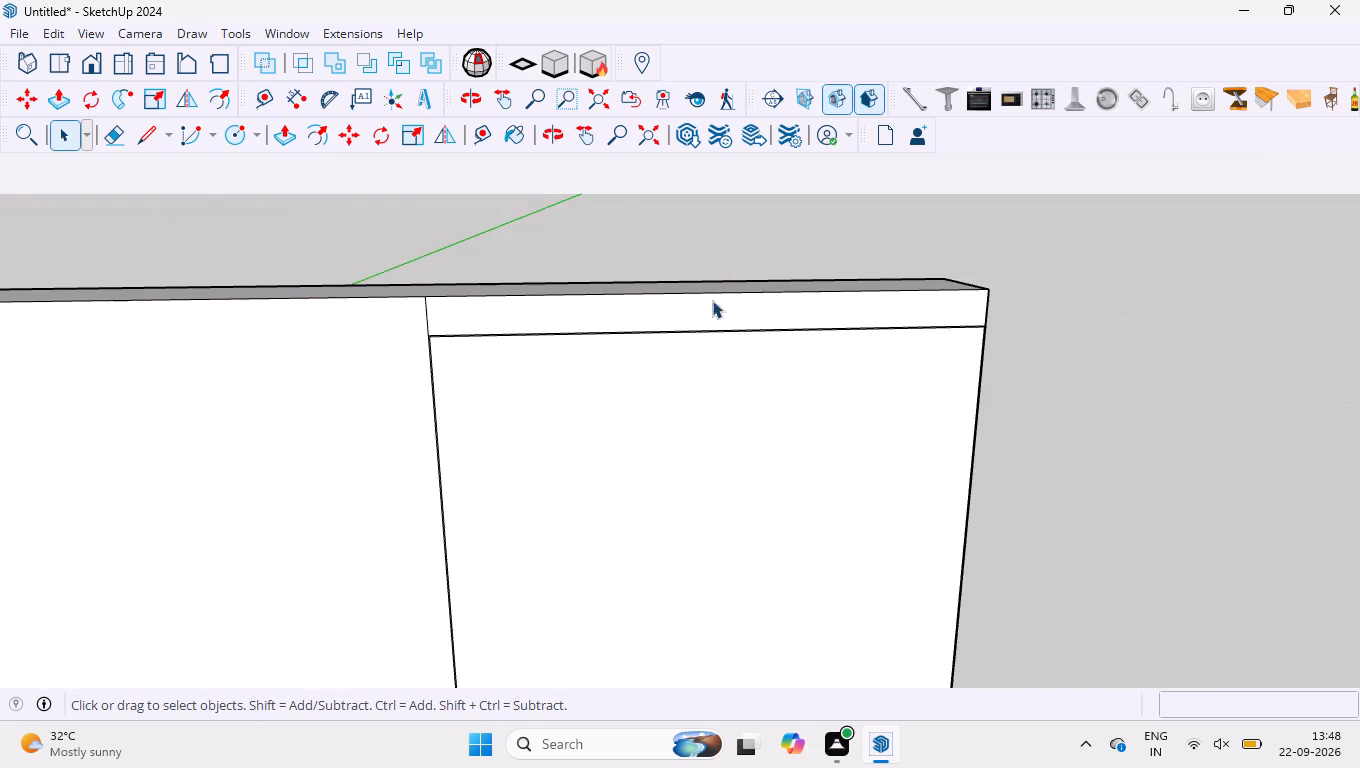
scroll(941, 432, "up", 4)
scroll(1005, 373, "up", 5)
scroll(992, 147, "up", 12)
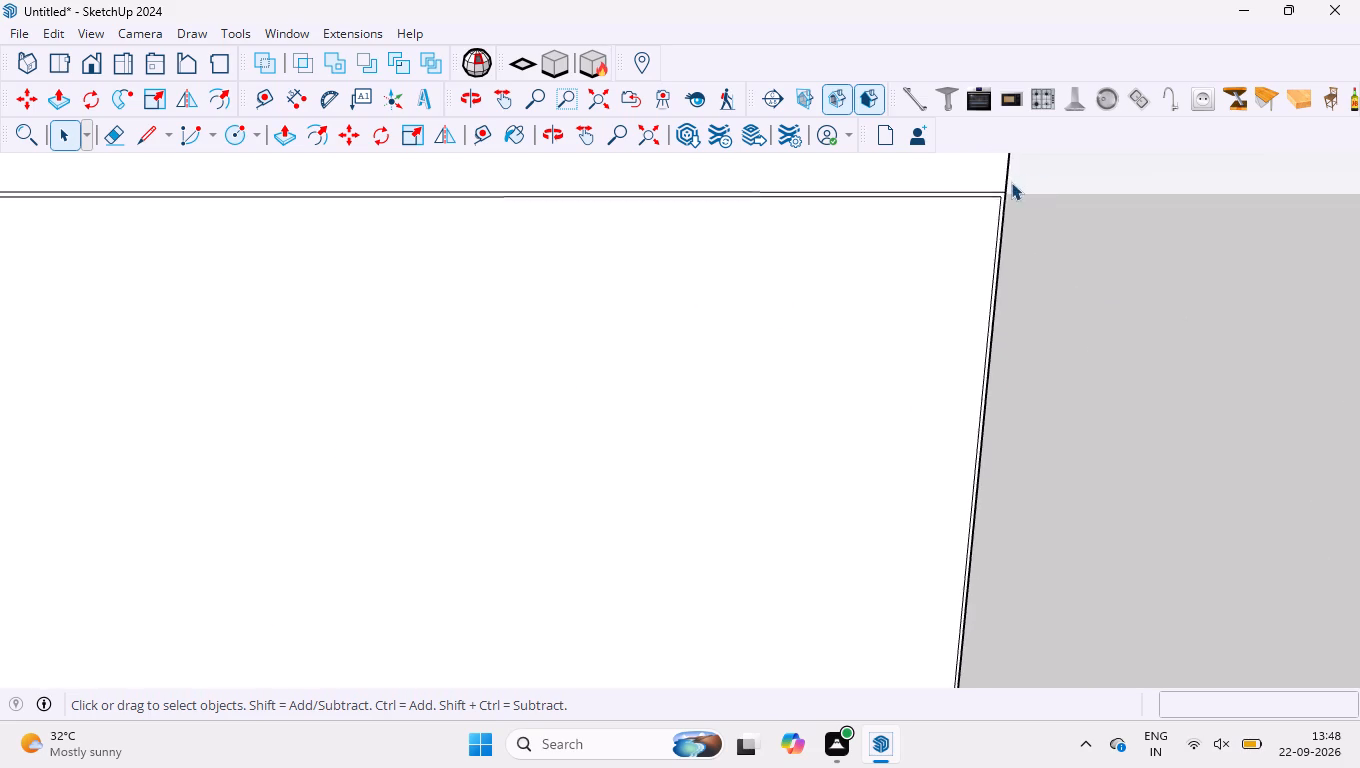
scroll(1011, 182, "up", 10)
scroll(940, 281, "down", 6)
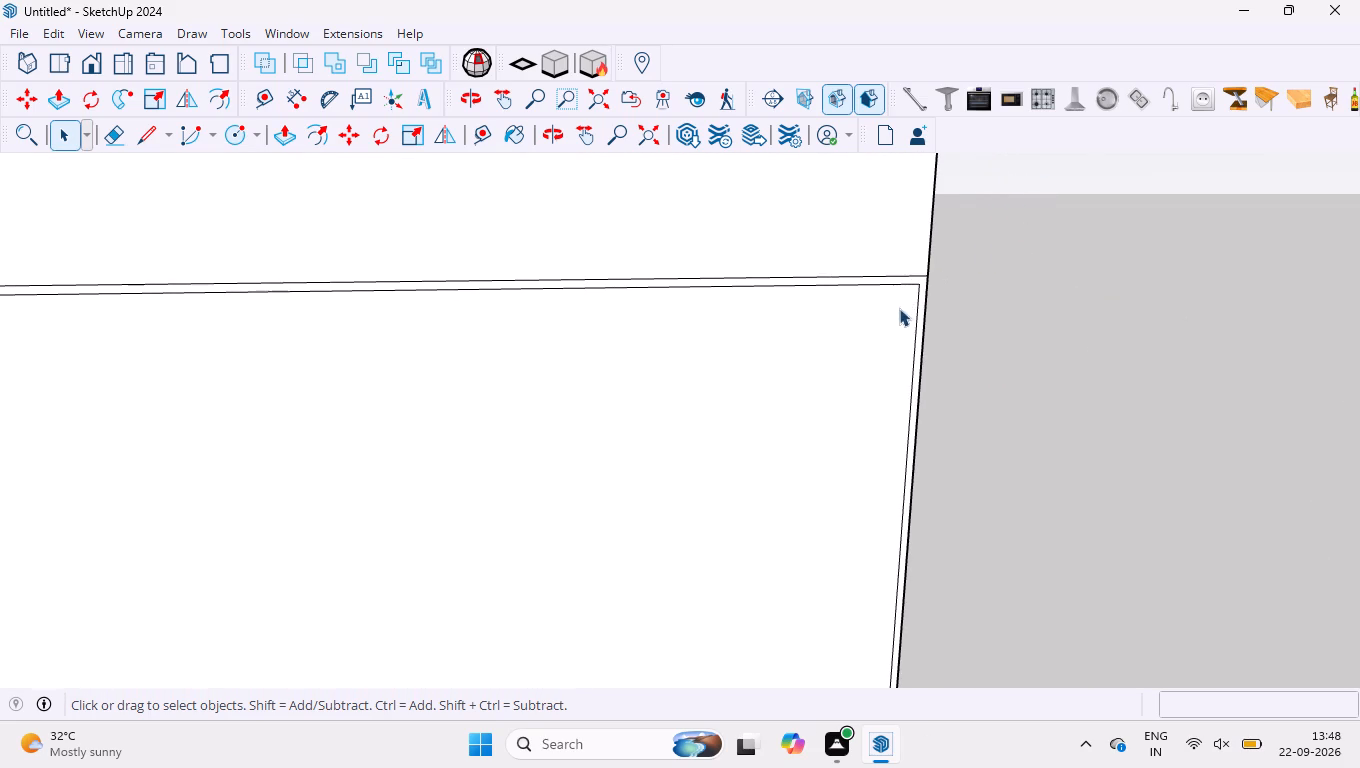
left_click(917, 309)
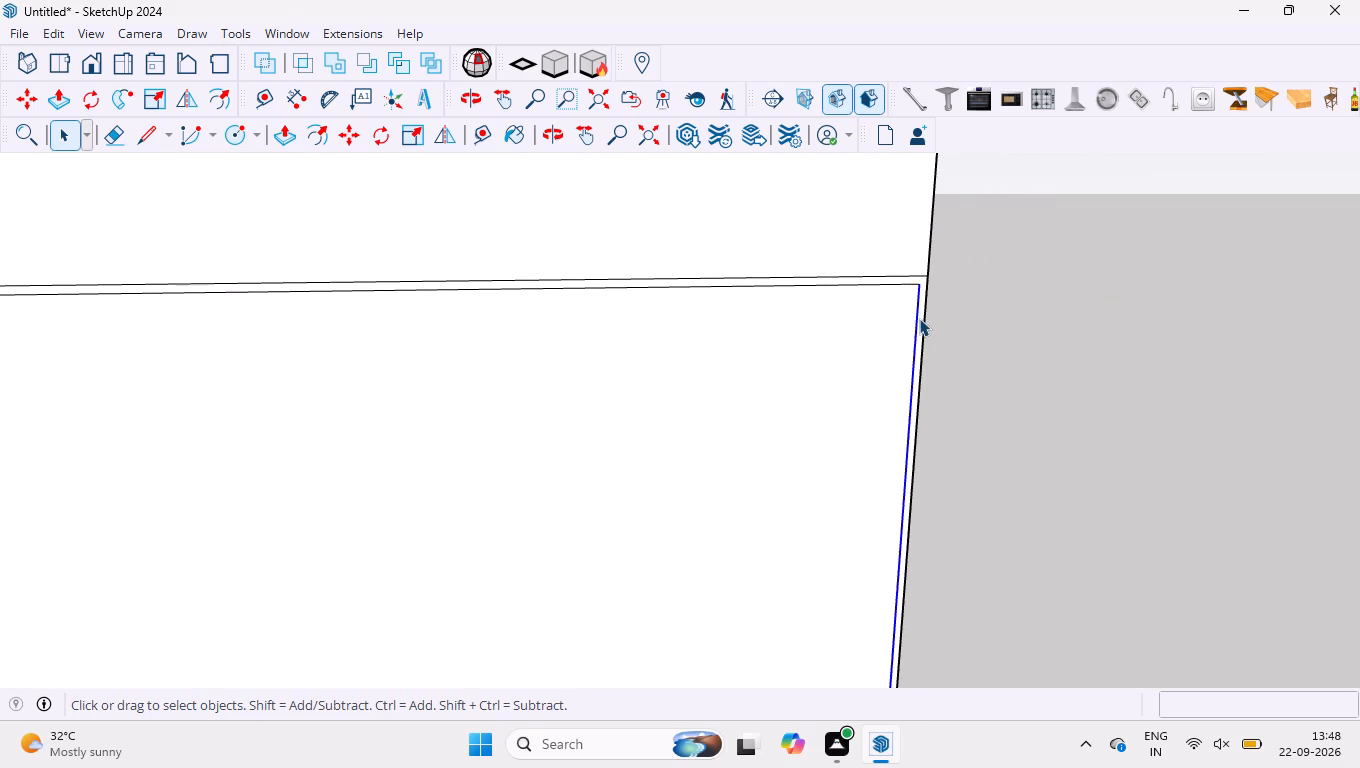
right_click(915, 323)
left_click(934, 466)
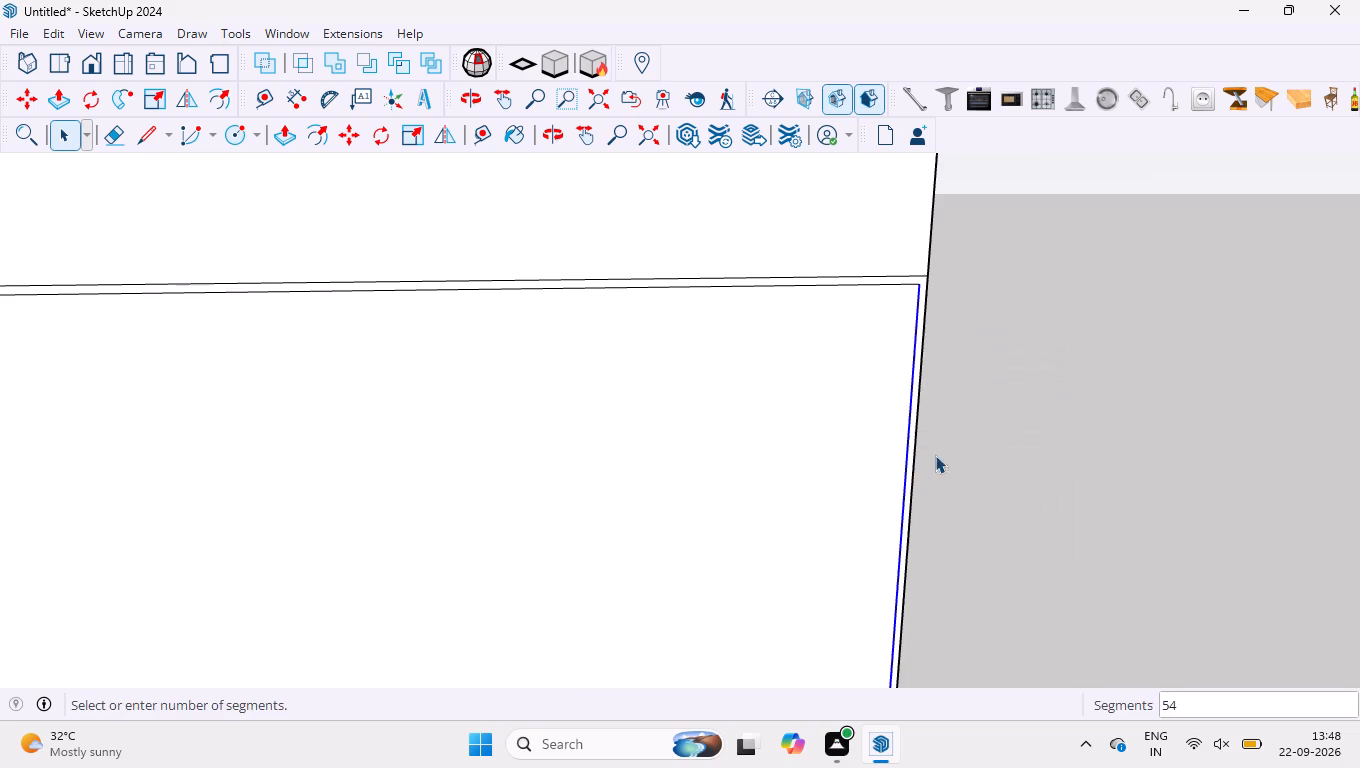
scroll(885, 251, "down", 20)
scroll(885, 251, "down", 9)
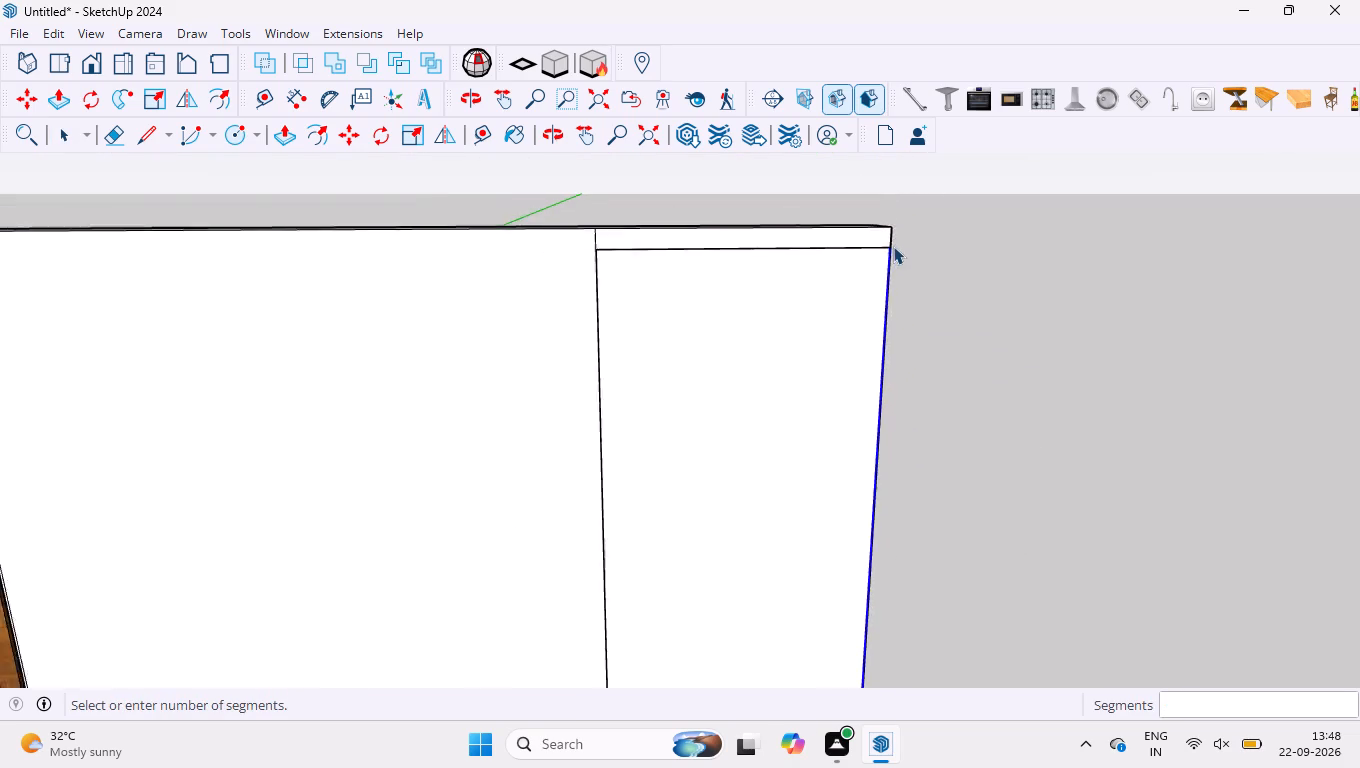
scroll(893, 246, "down", 10)
scroll(858, 391, "up", 3)
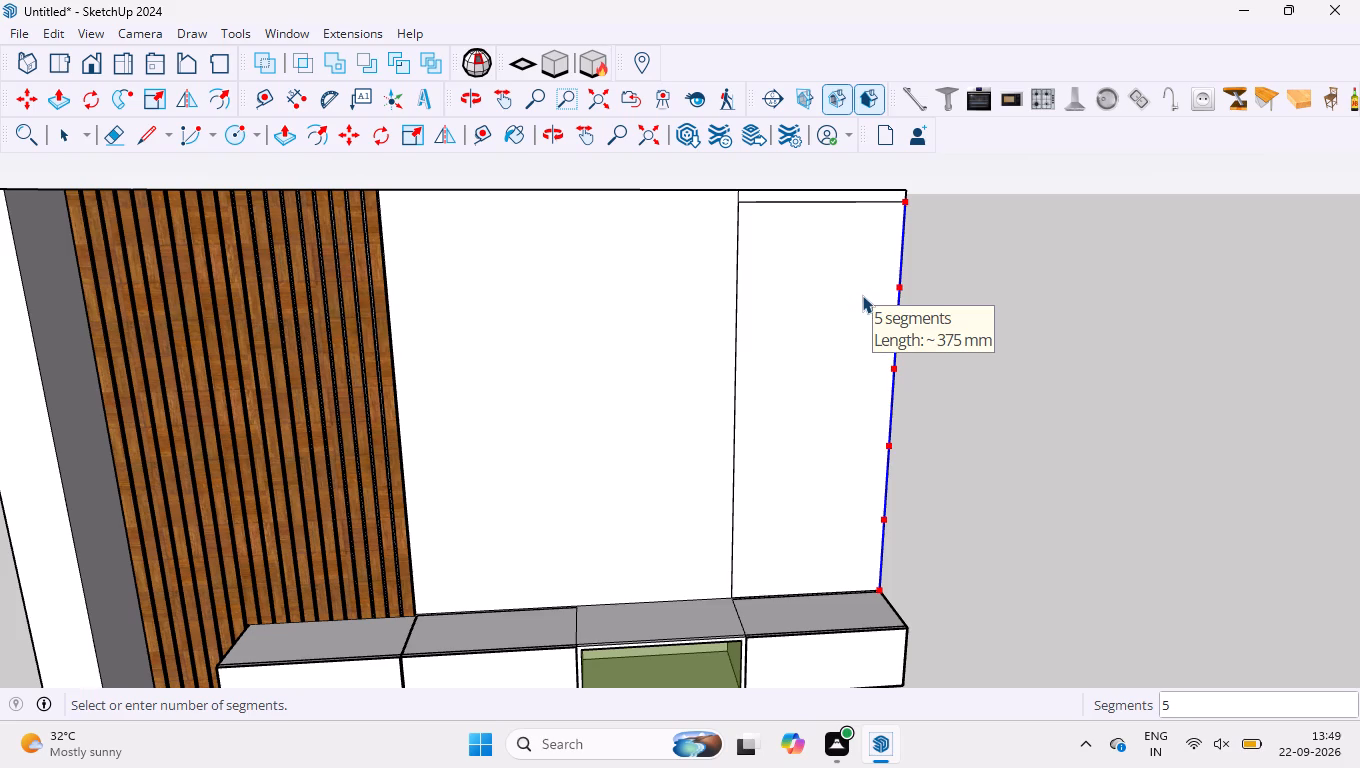
left_click(862, 295)
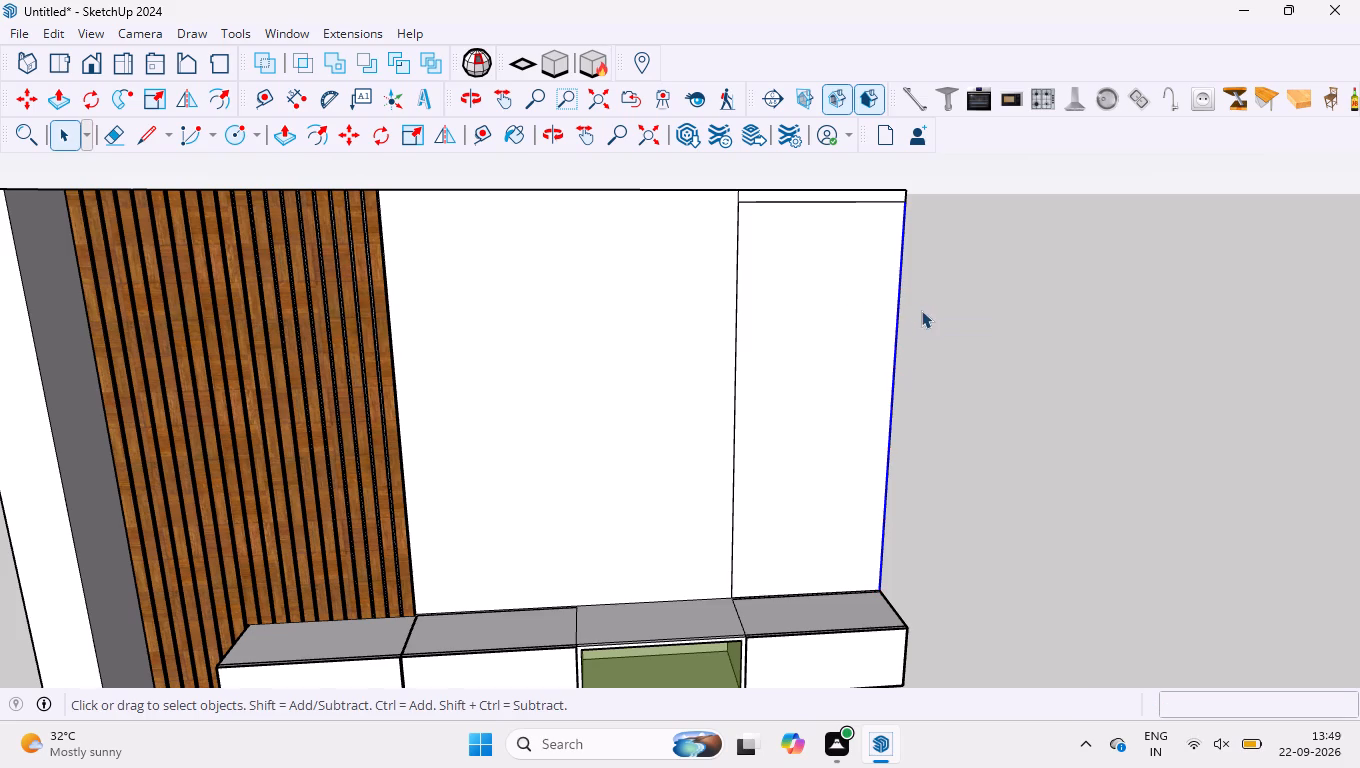
left_click(987, 330)
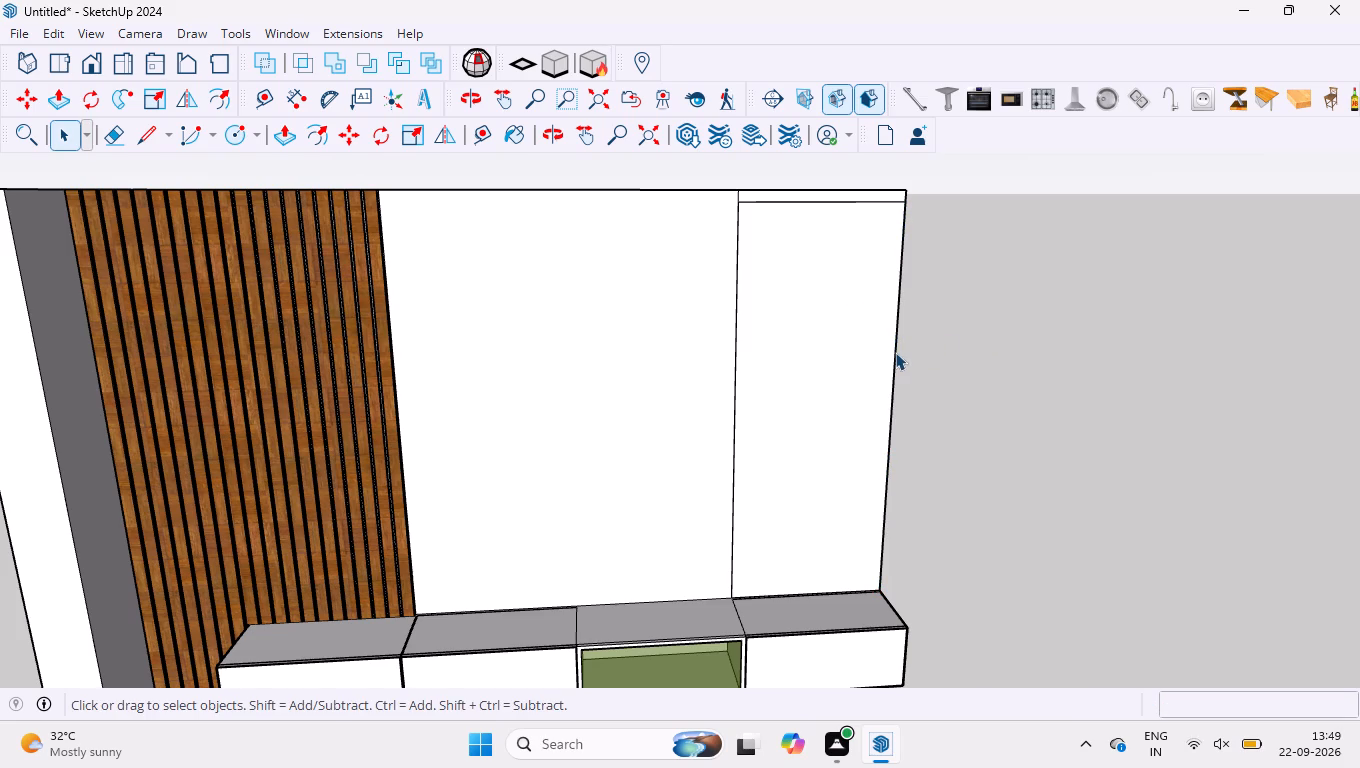
left_click(895, 352)
left_click(947, 349)
Draw two horizontal lines, about 747 mm long, across the end panel at the two uppermost division points.
scroll(865, 171, "up", 14)
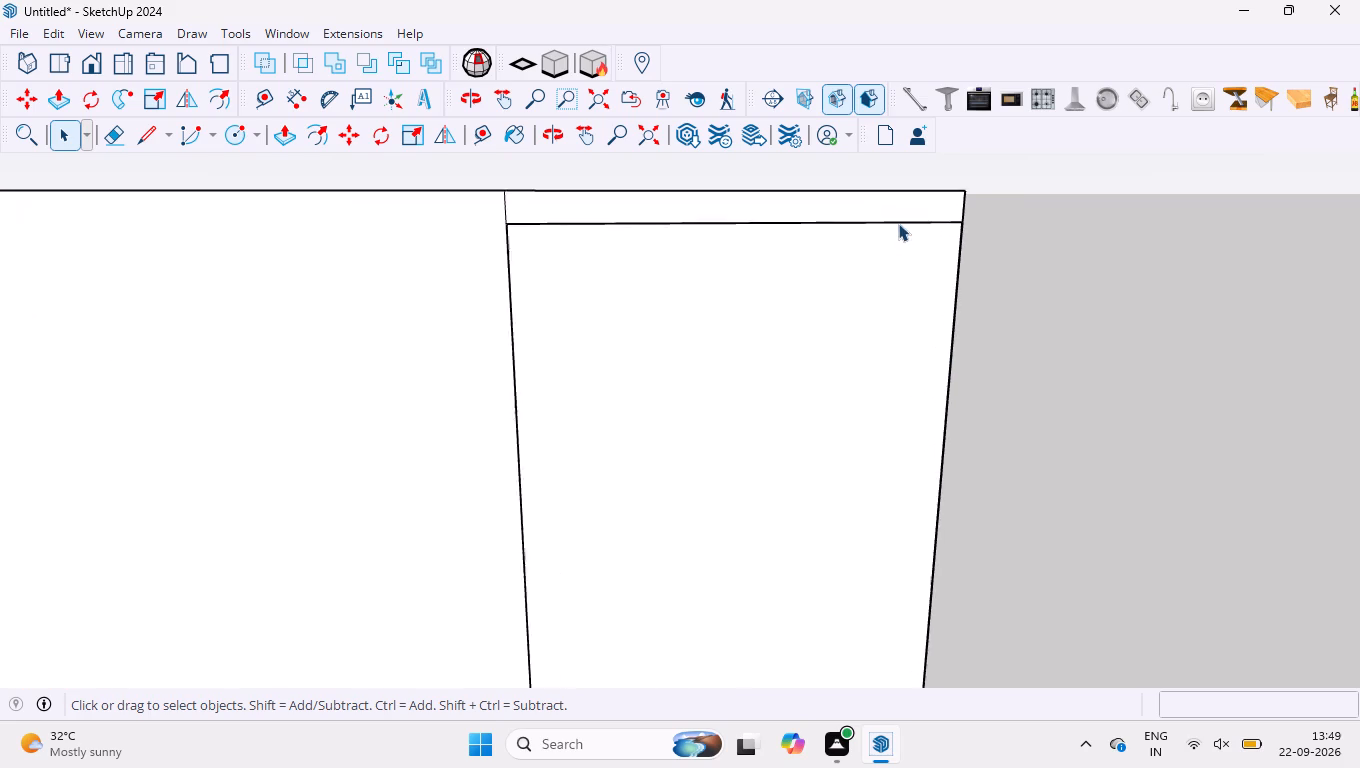
scroll(898, 223, "up", 1)
scroll(907, 239, "down", 3)
key("l")
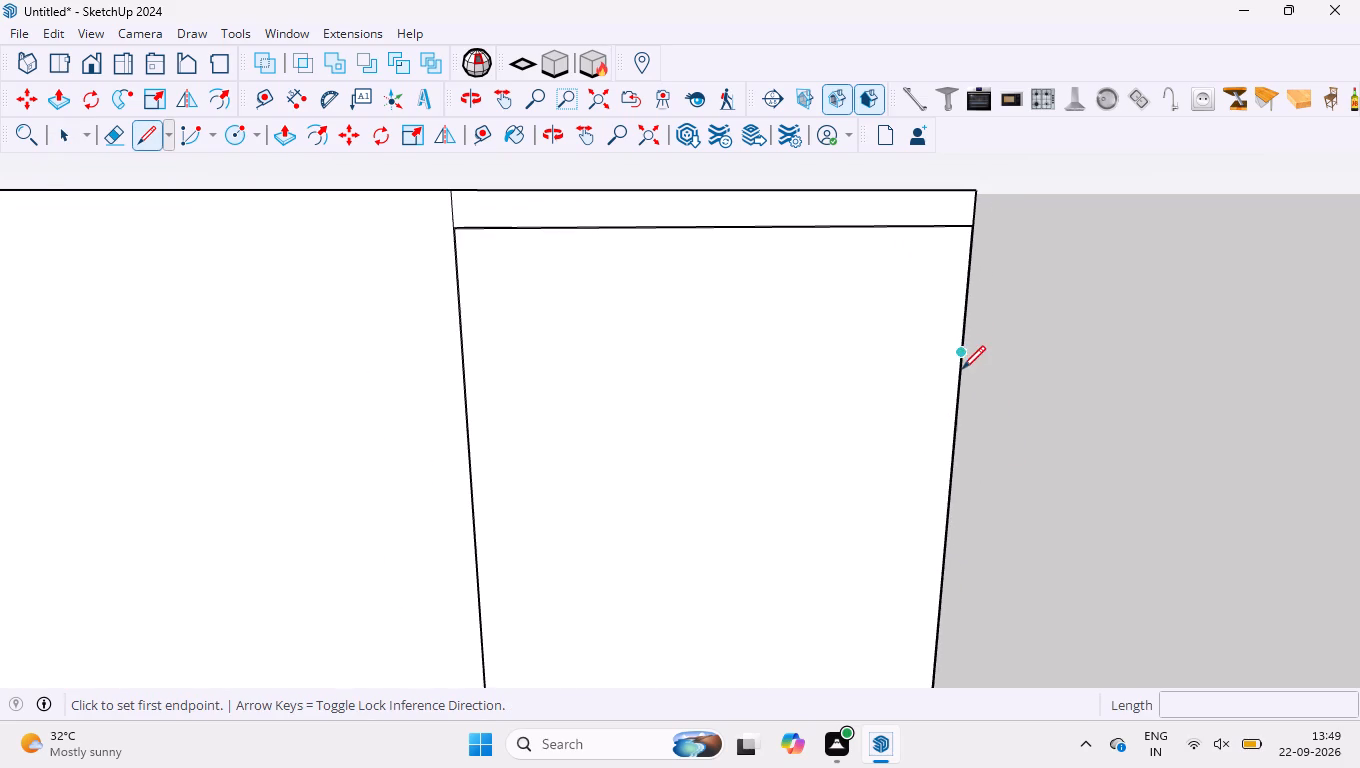
left_click(951, 470)
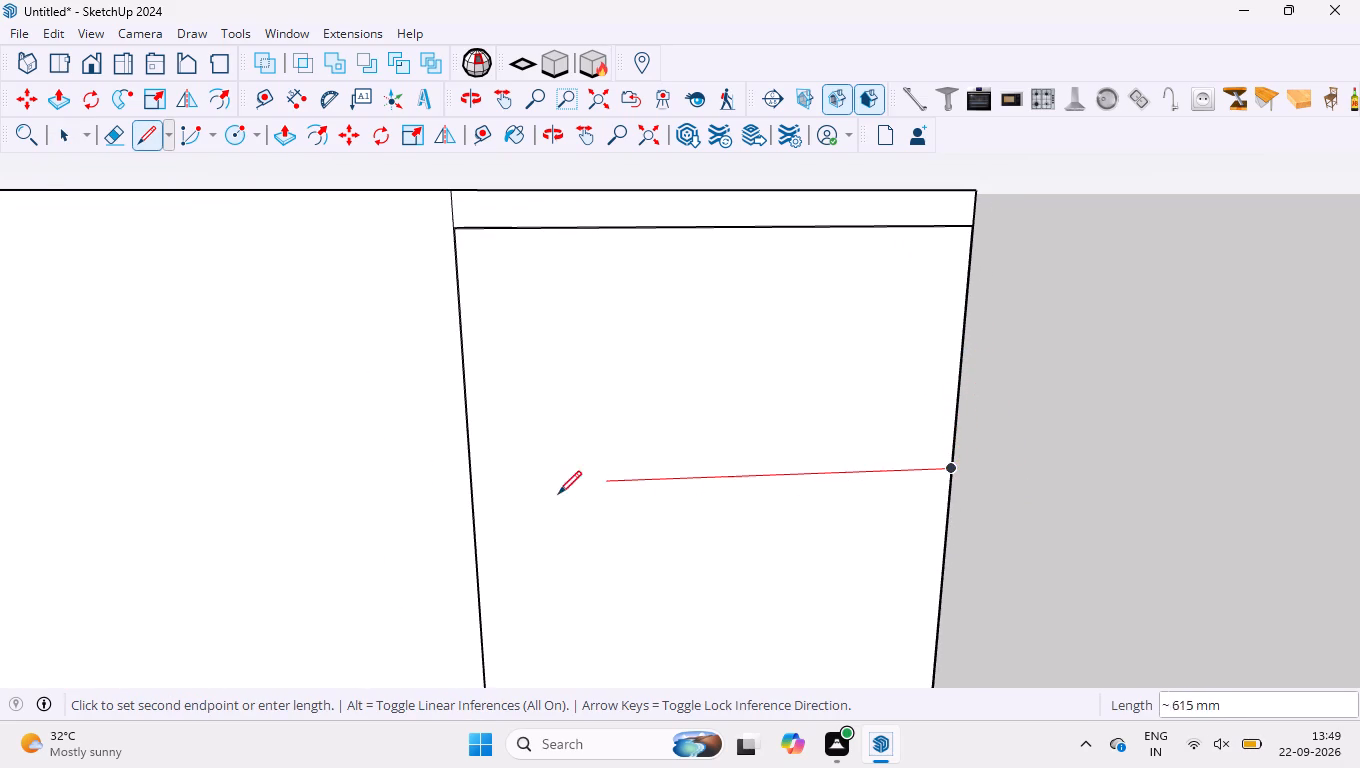
left_click(472, 487)
scroll(688, 376, "down", 14)
scroll(747, 615, "up", 1)
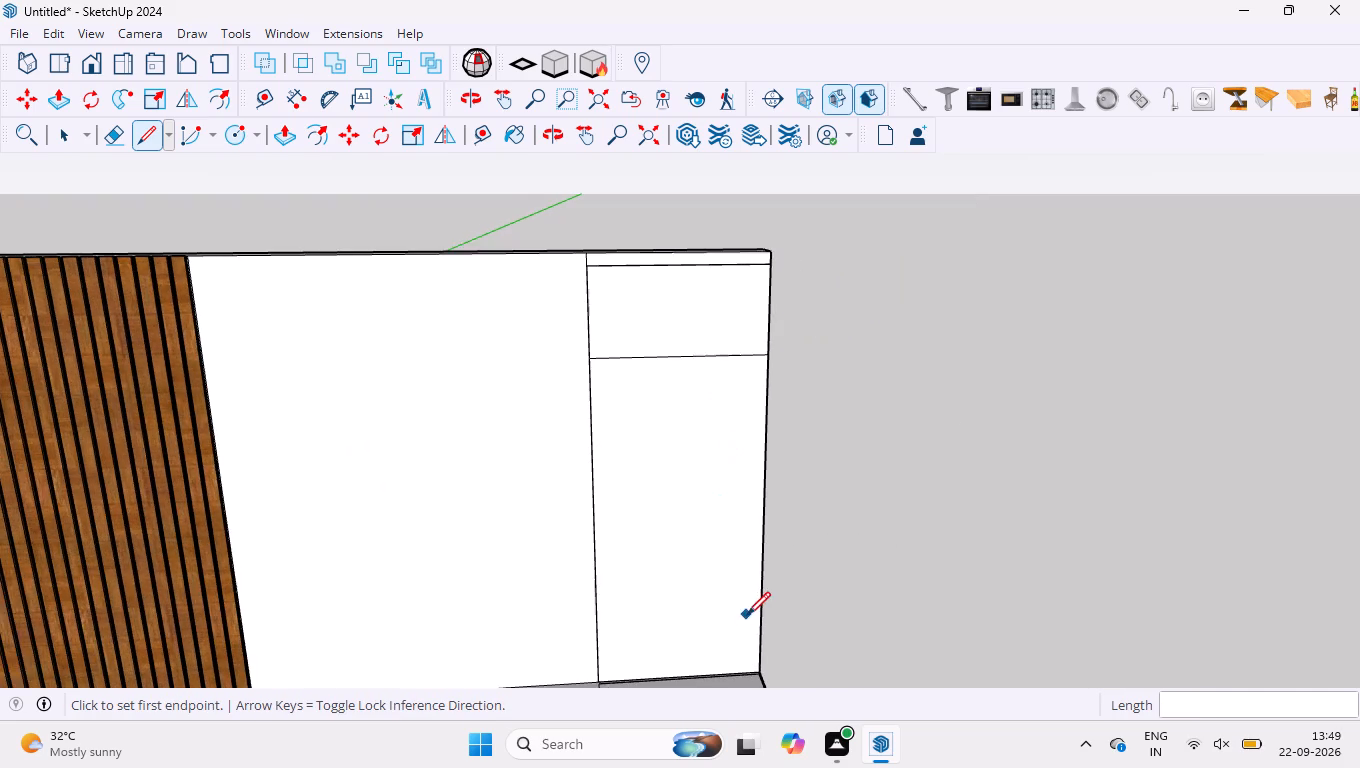
middle_click_drag(747, 613, 761, 561)
scroll(761, 448, "up", 2)
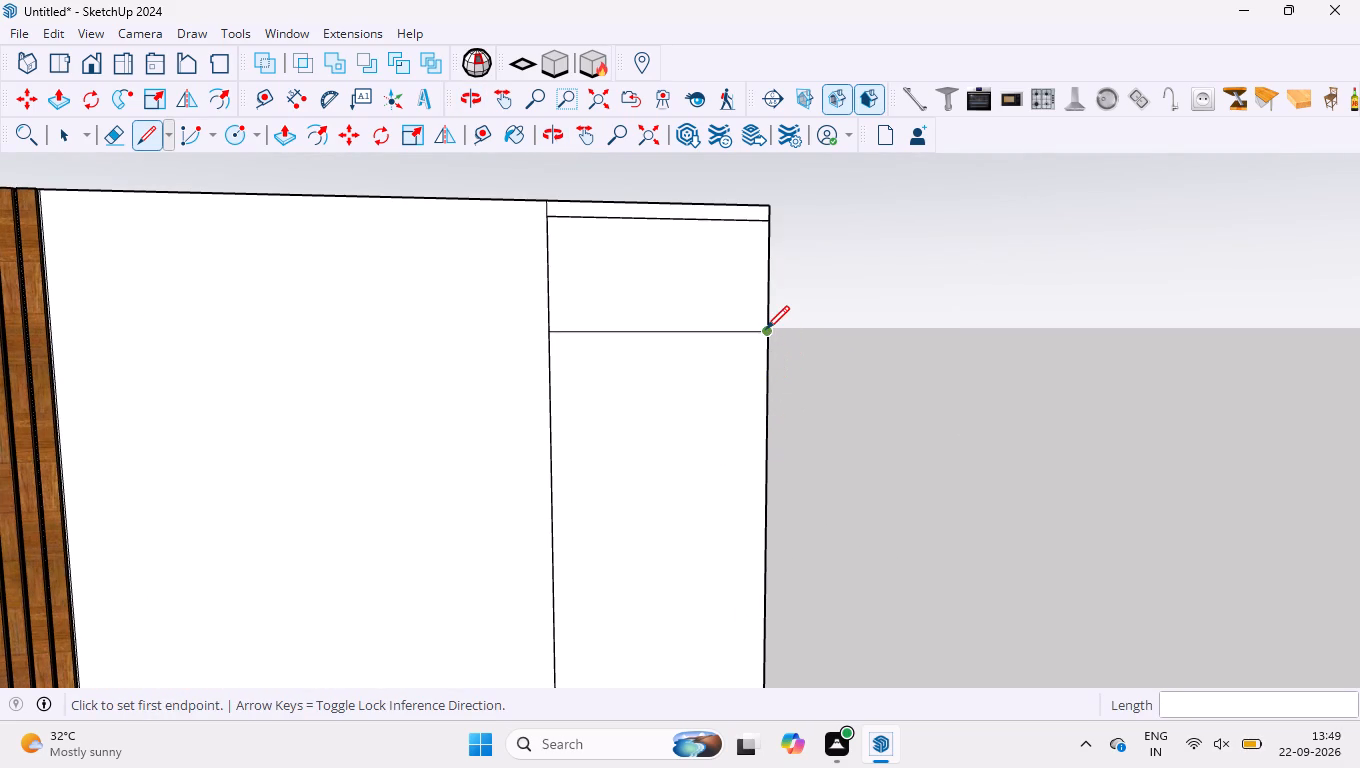
left_click(765, 439)
left_click(546, 445)
Draw two more horizontal lines, about 747 mm long, across the end panel at the two lower division points.
scroll(592, 419, "down", 3)
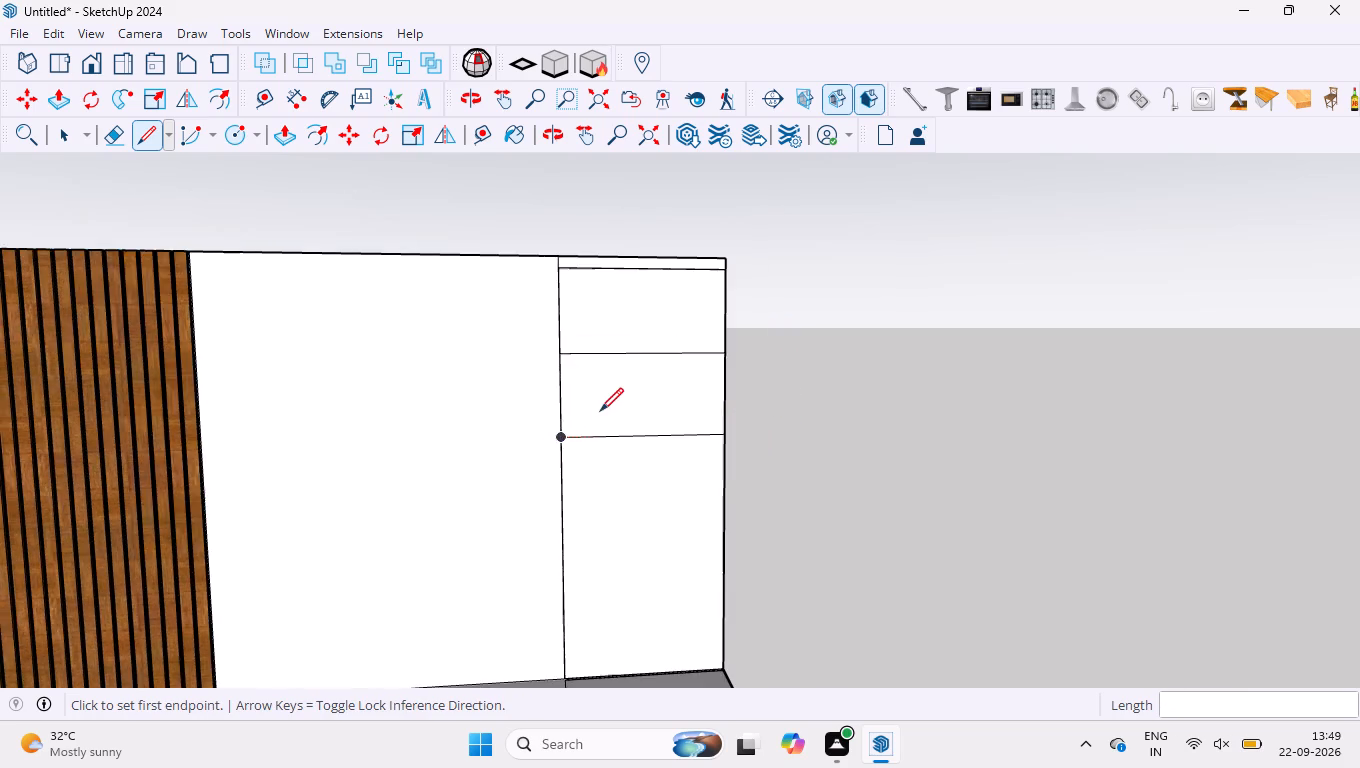
scroll(605, 408, "down", 5)
scroll(677, 594, "up", 4)
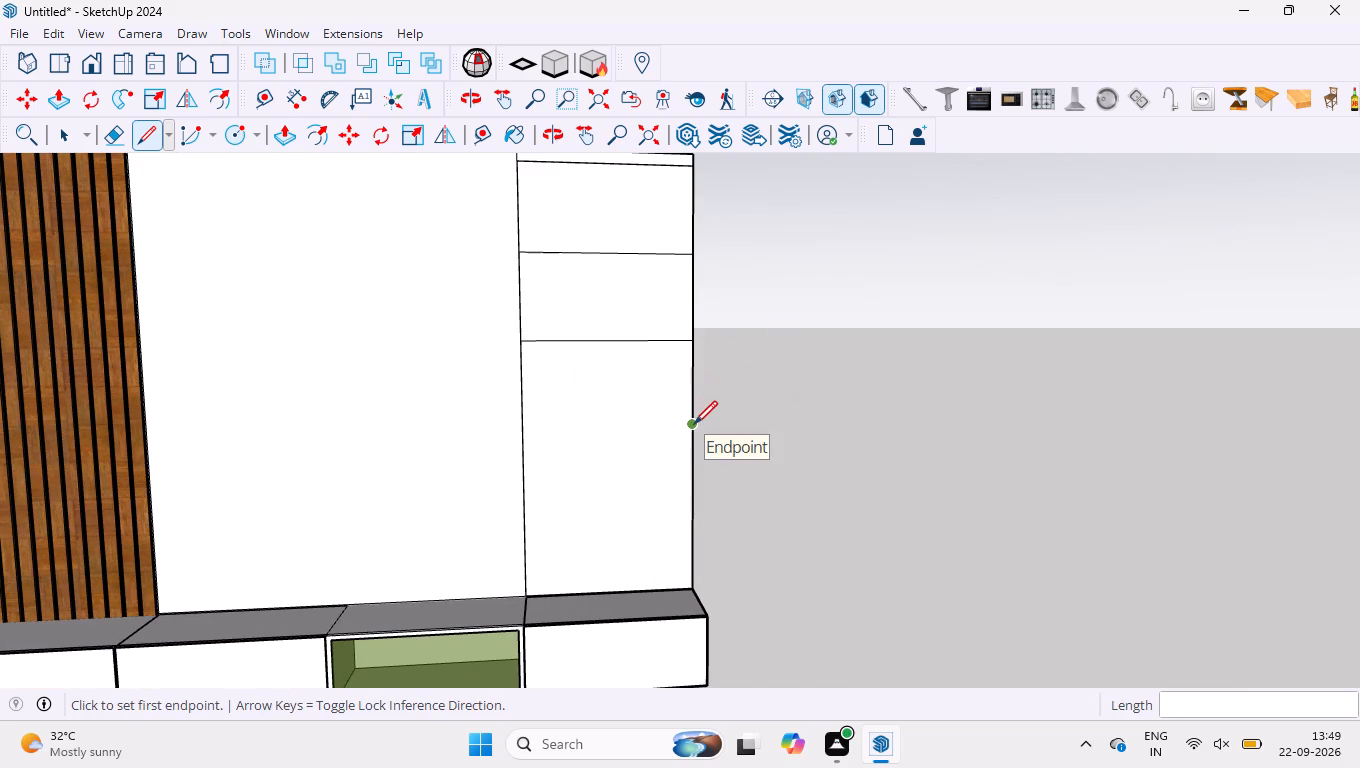
left_click(694, 424)
left_click(528, 427)
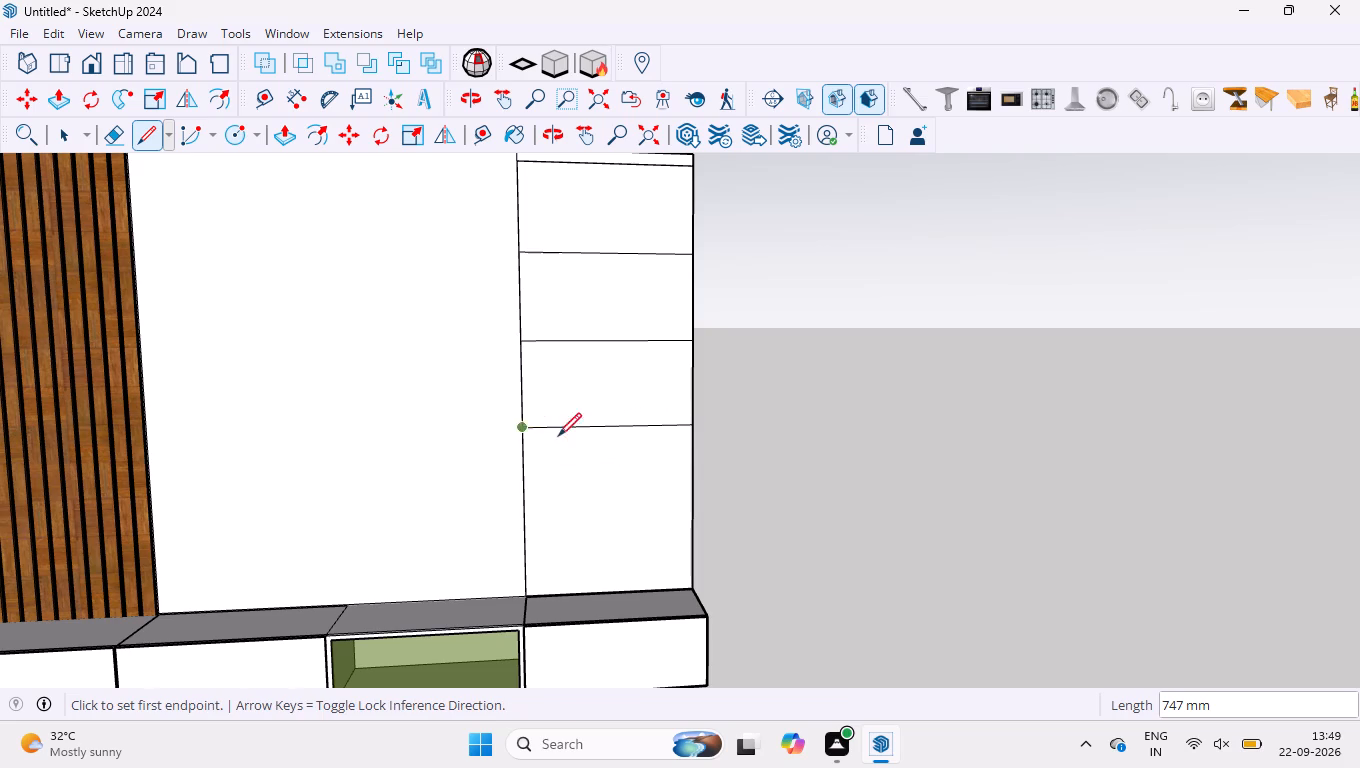
left_click(694, 509)
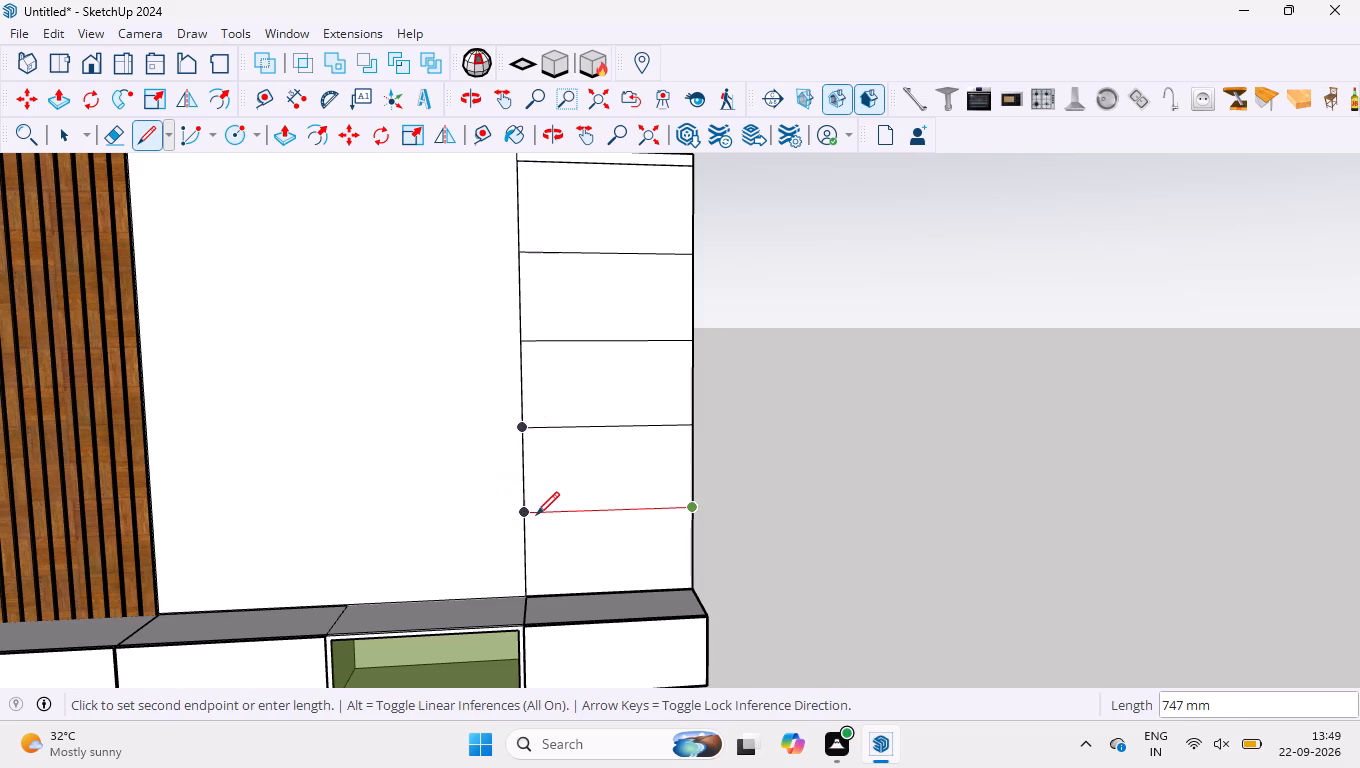
left_click(523, 510)
key("space")
Place a guide 18 mm below the inset top edge of the end panel, inside its uppermost division.
scroll(671, 503, "down", 3)
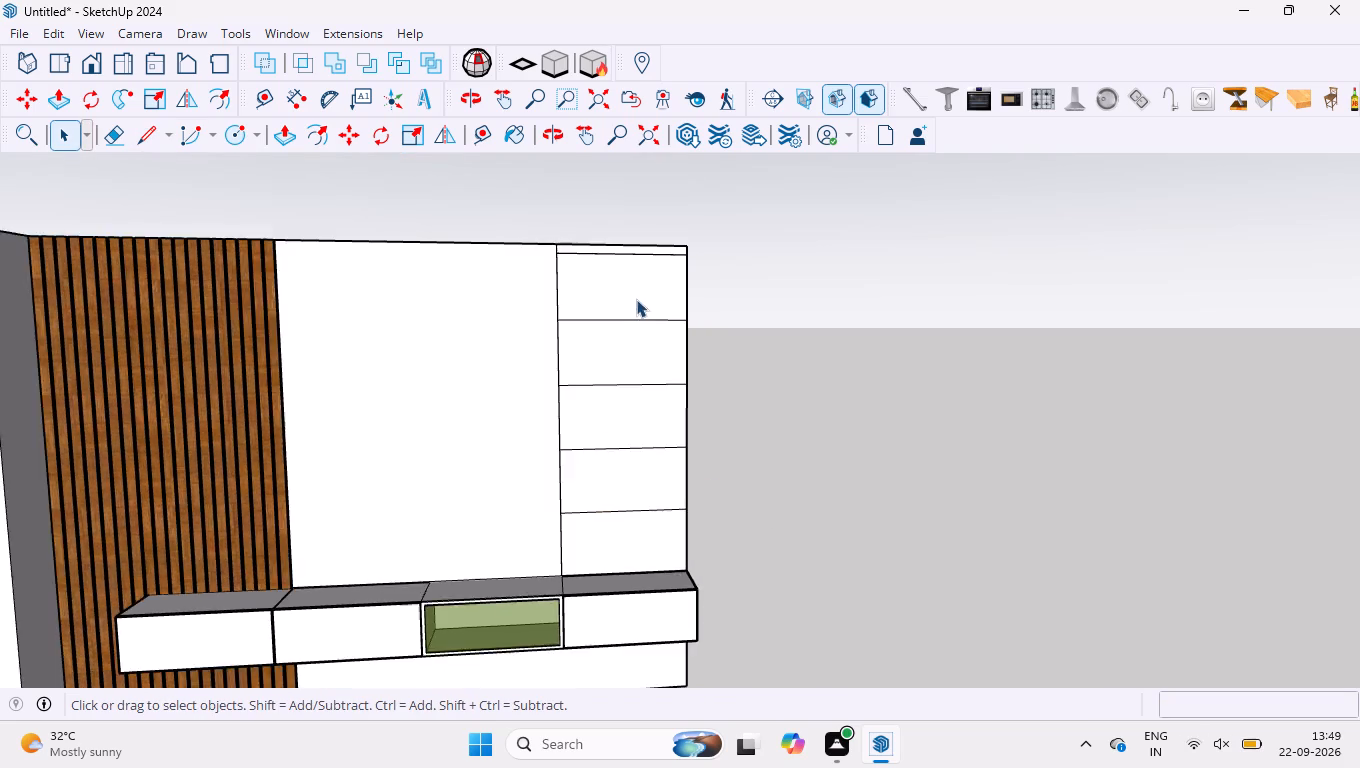
scroll(636, 298, "up", 10)
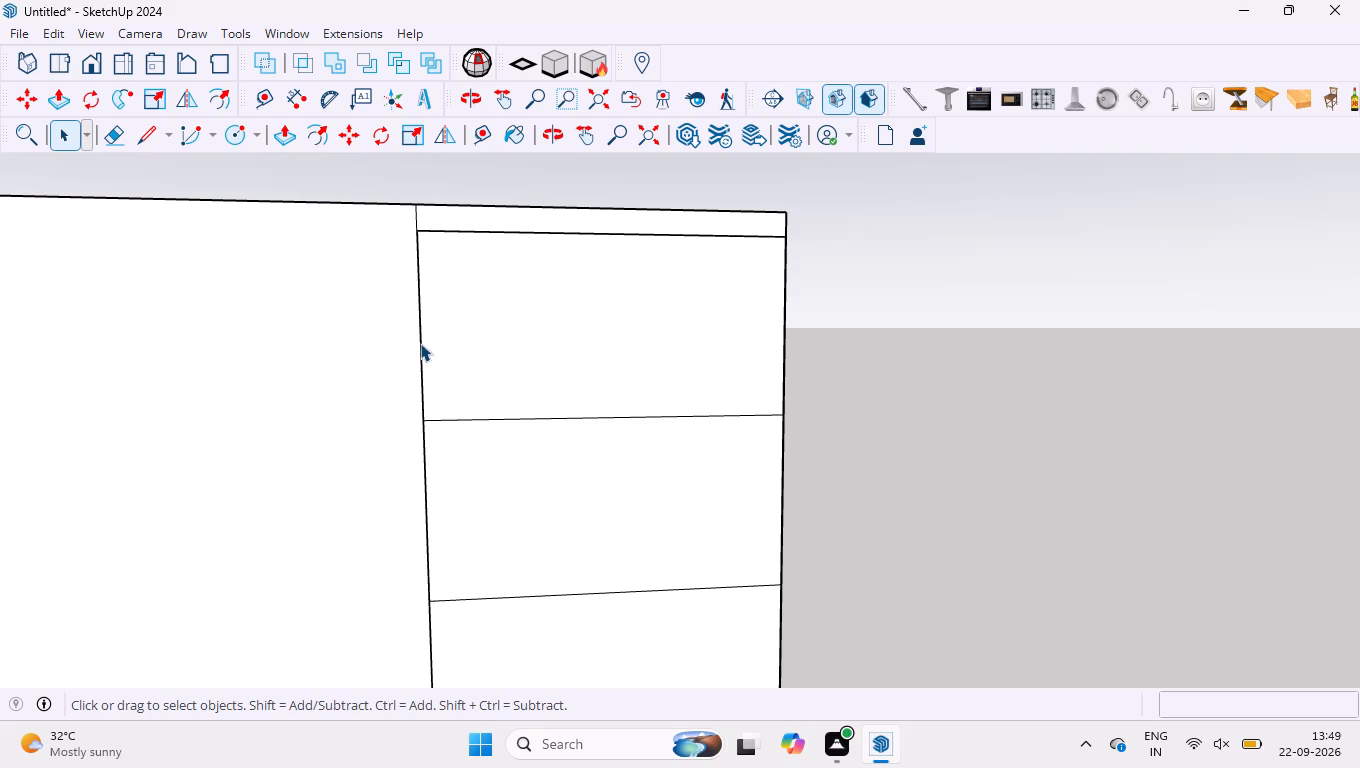
scroll(655, 327, "up", 8)
key("t")
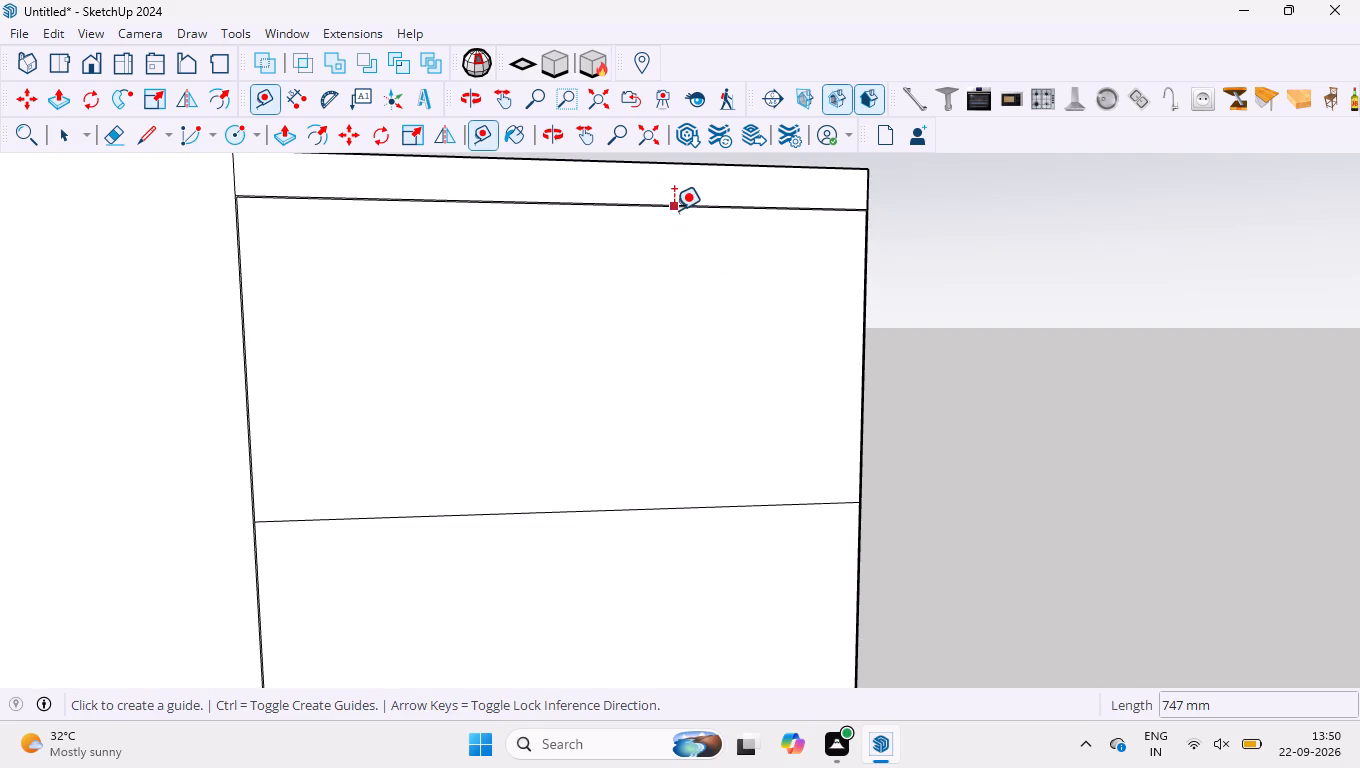
left_click(680, 208)
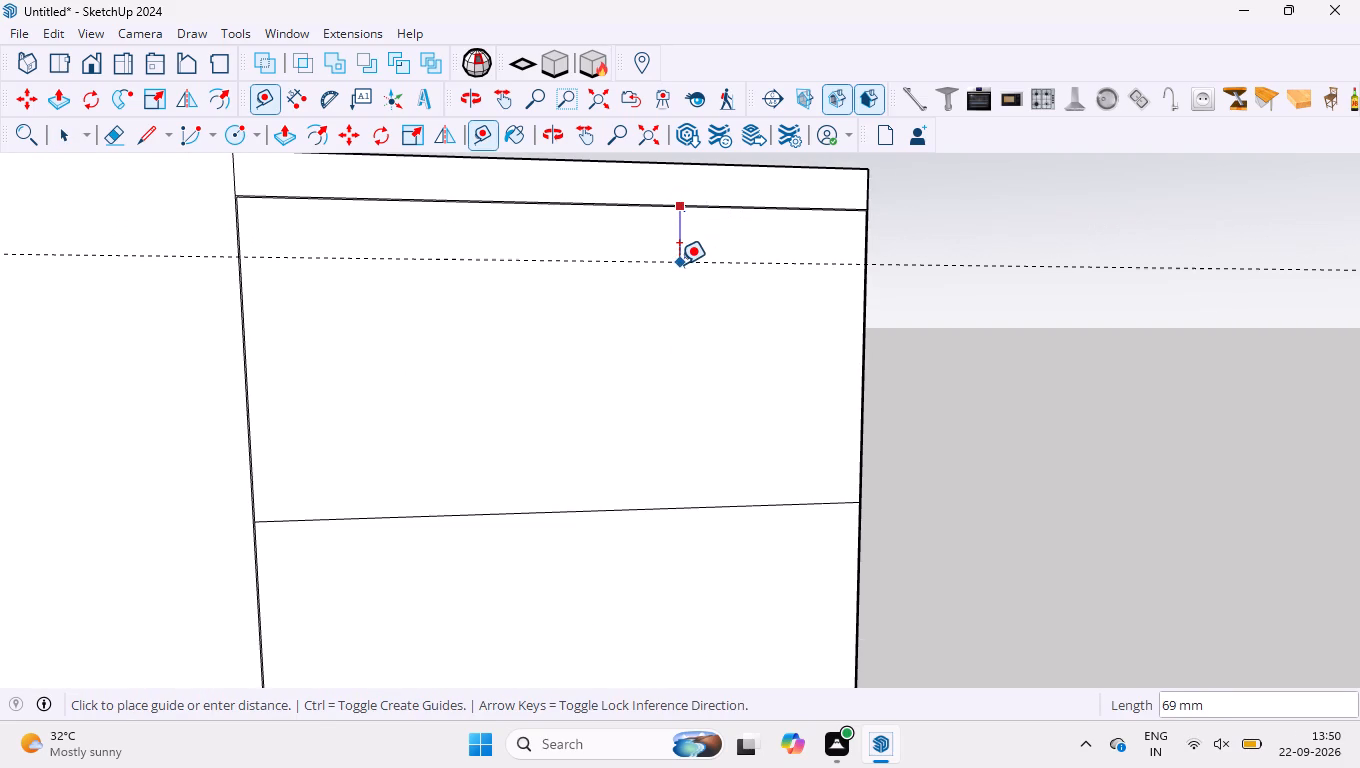
type("18")
key("Return")
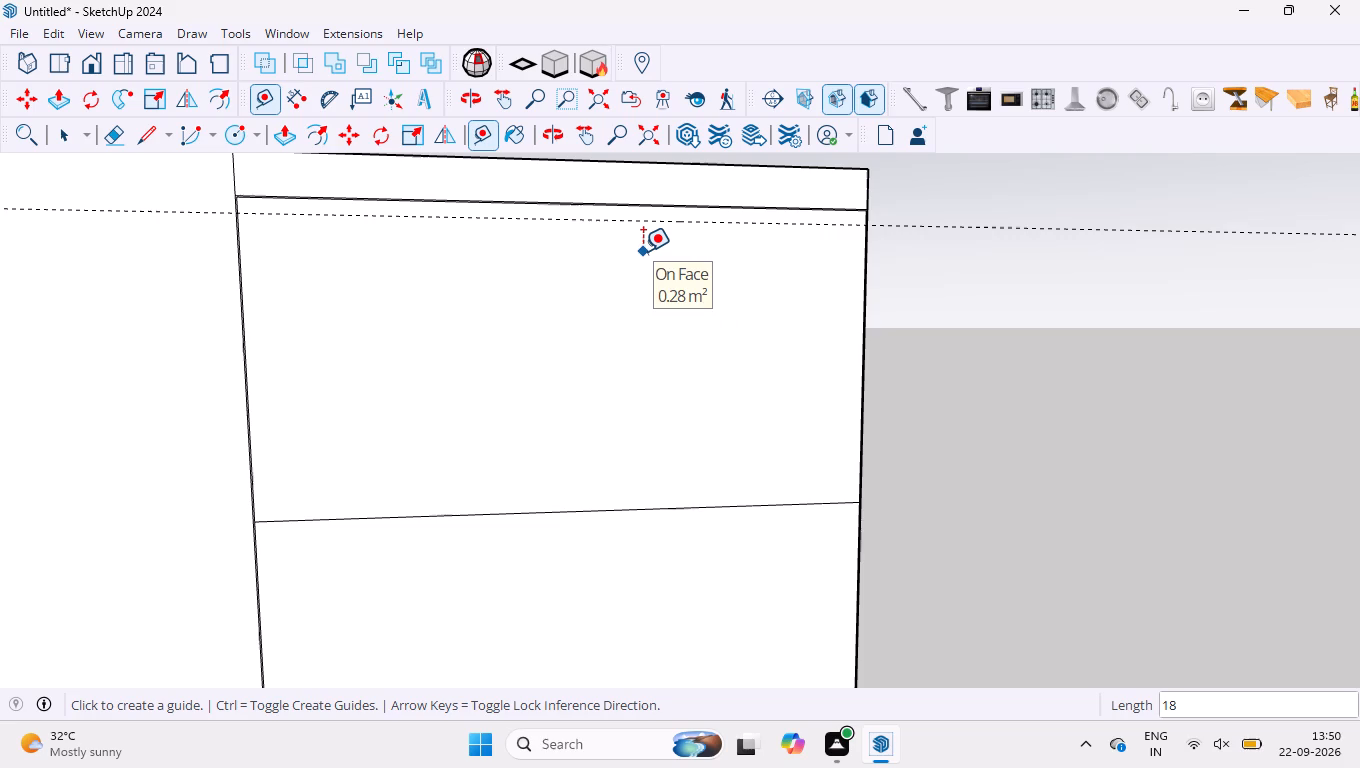
Place two guides on the end panel, 9 mm above and 9 mm below the uppermost horizontal division line.
scroll(670, 266, "down", 6)
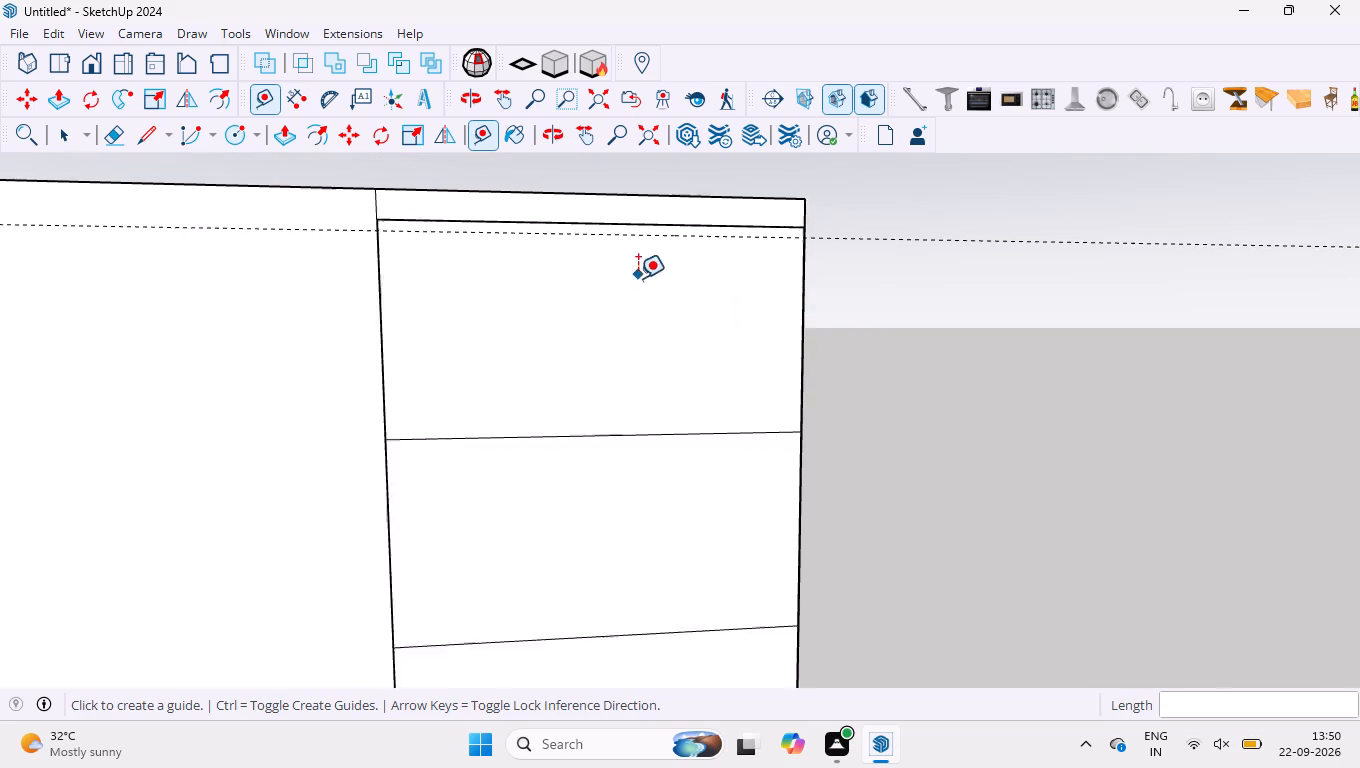
scroll(622, 289, "down", 3)
scroll(678, 335, "up", 5)
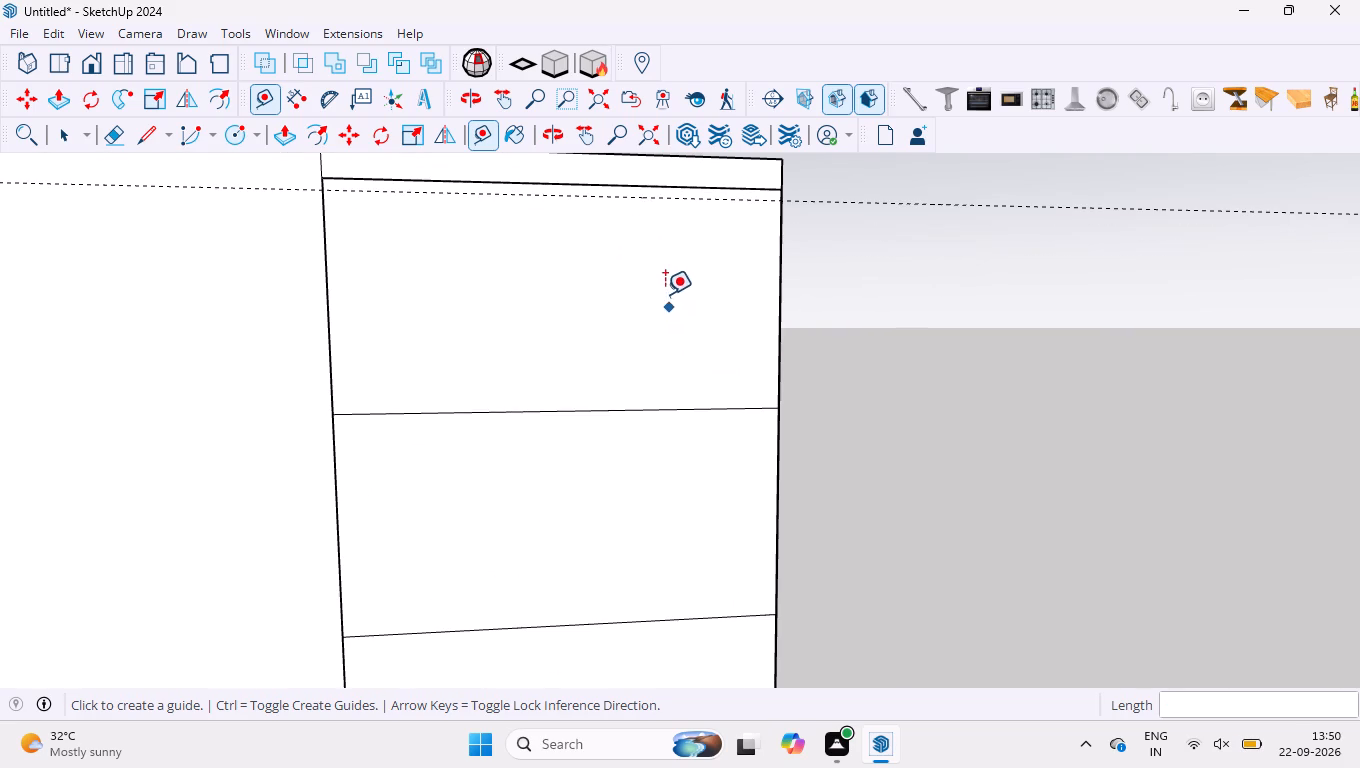
middle_click_drag(708, 348, 673, 358)
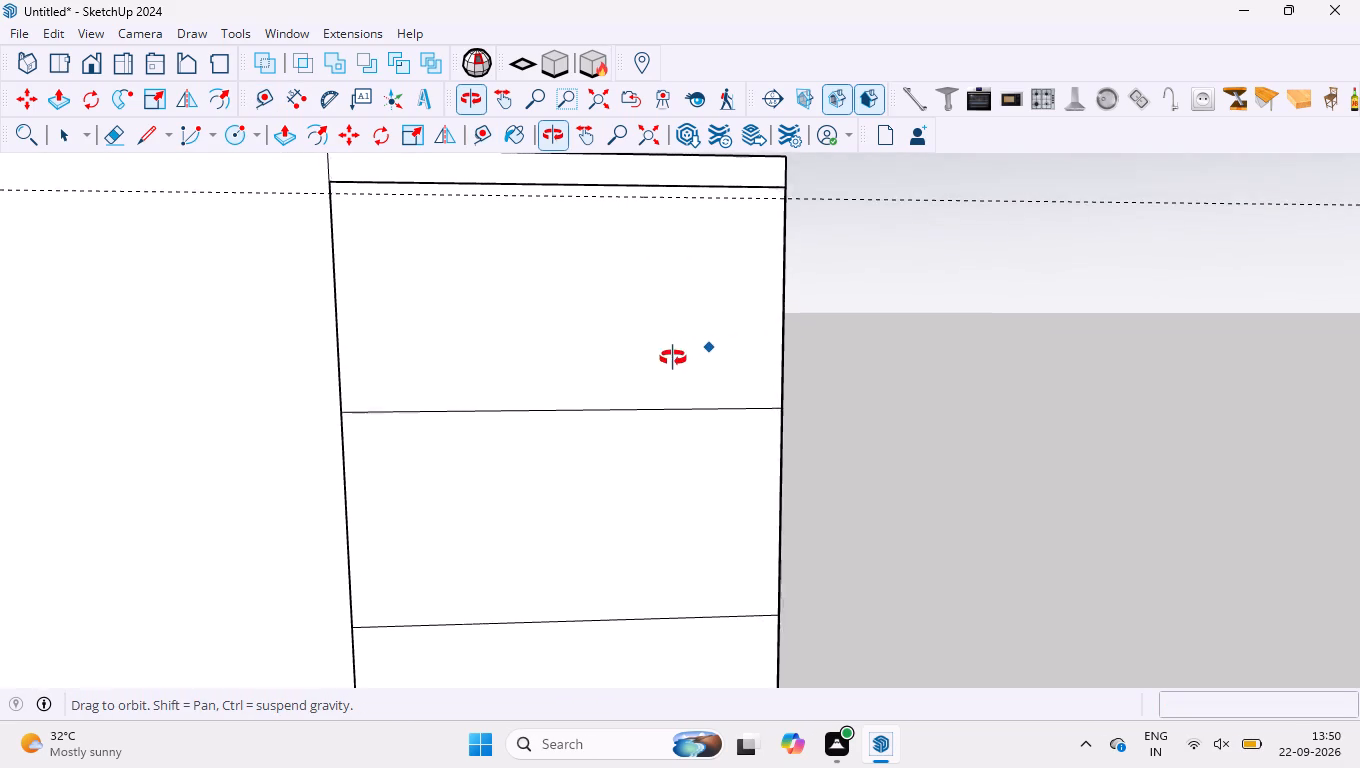
middle_click_drag(673, 358, 642, 372)
scroll(645, 352, "down", 3)
scroll(613, 350, "up", 2)
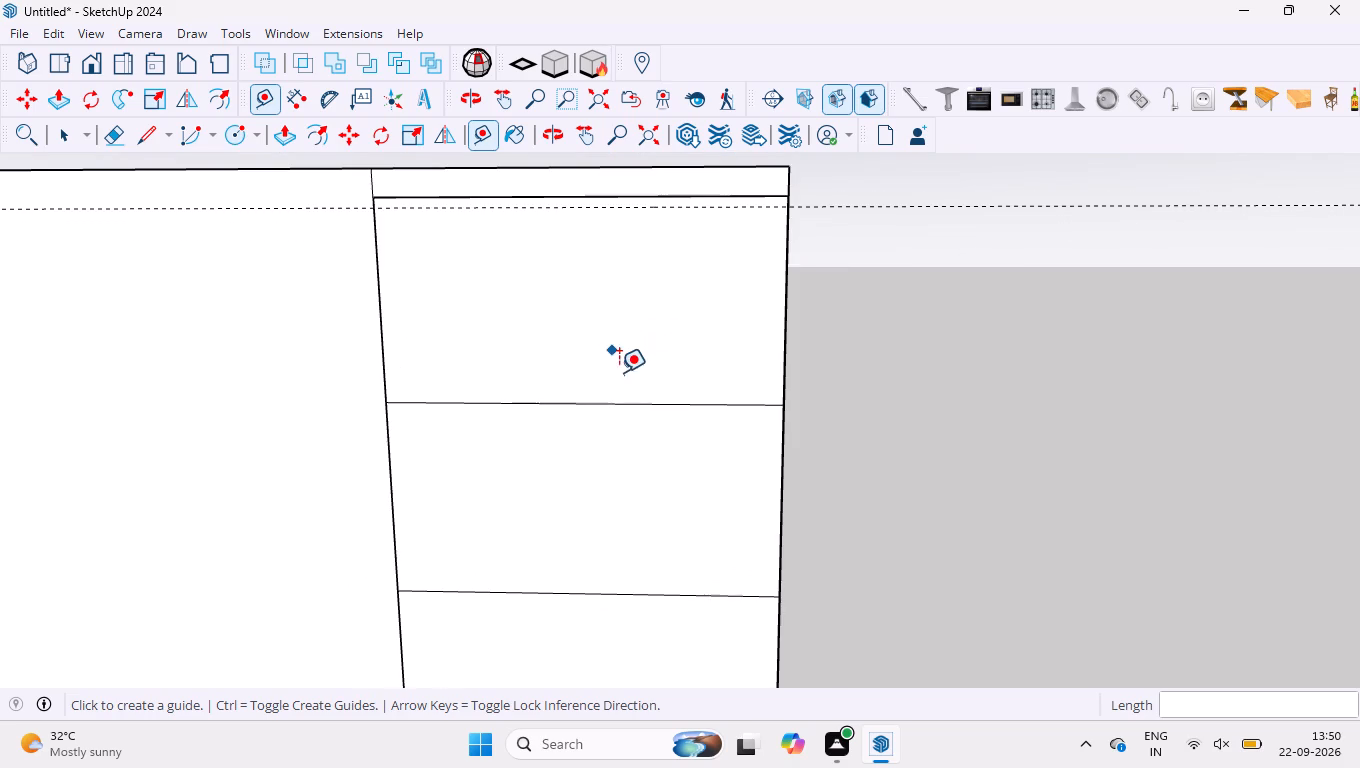
scroll(624, 382, "up", 1)
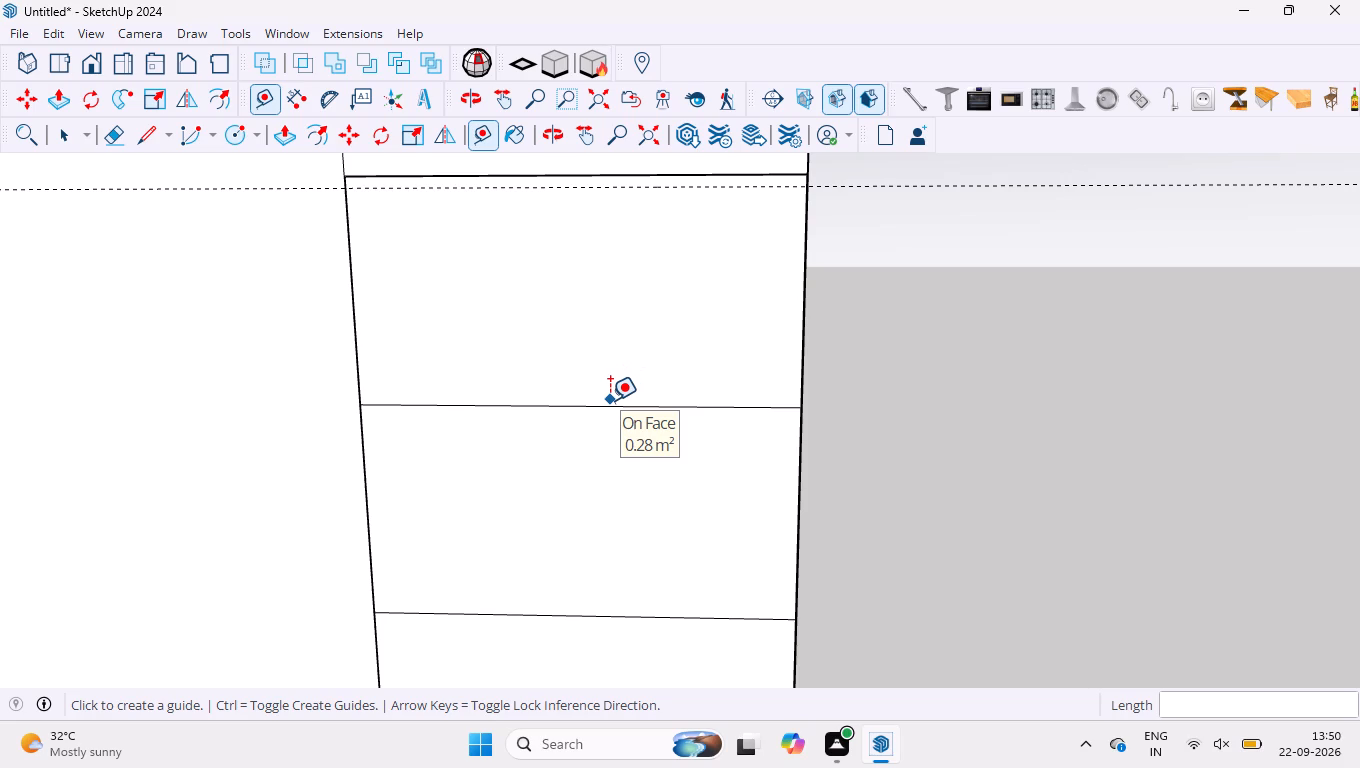
scroll(620, 403, "down", 2)
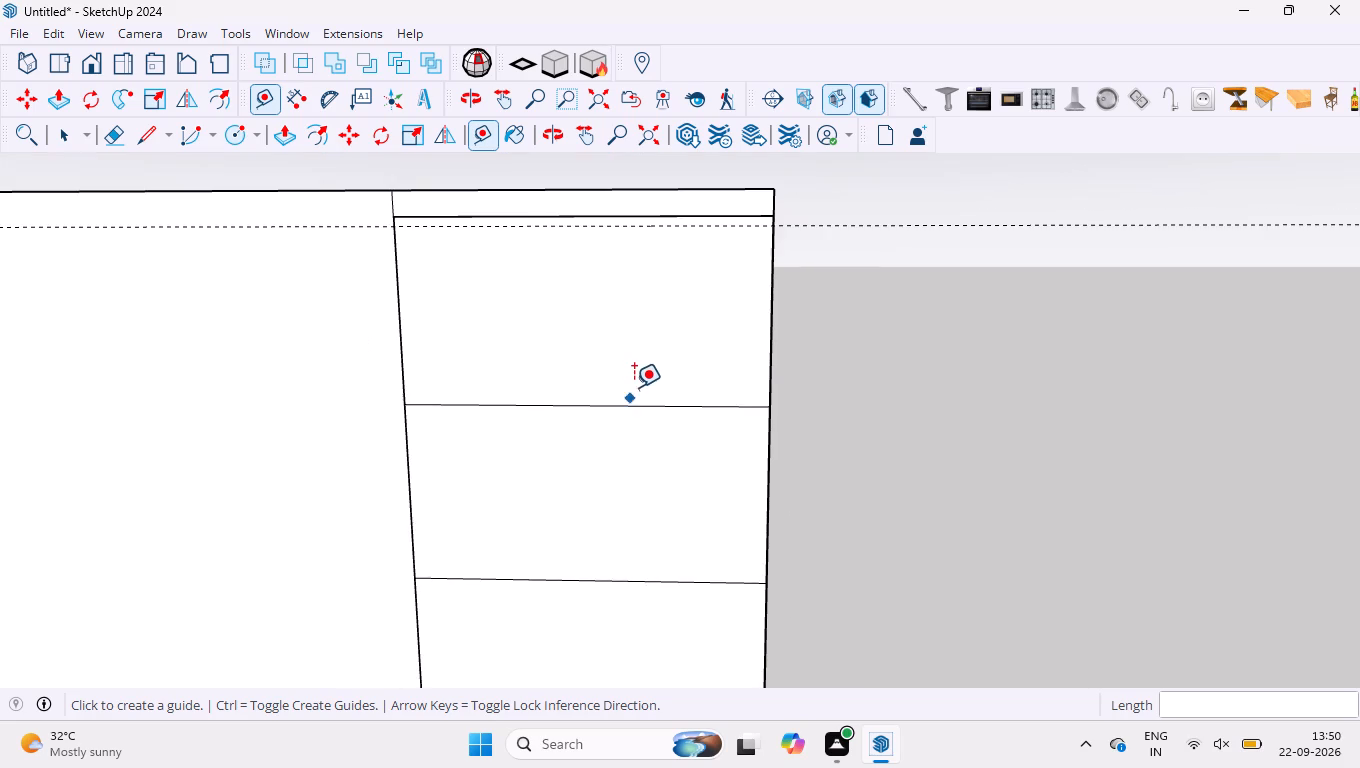
scroll(634, 387, "up", 2)
left_click(649, 407)
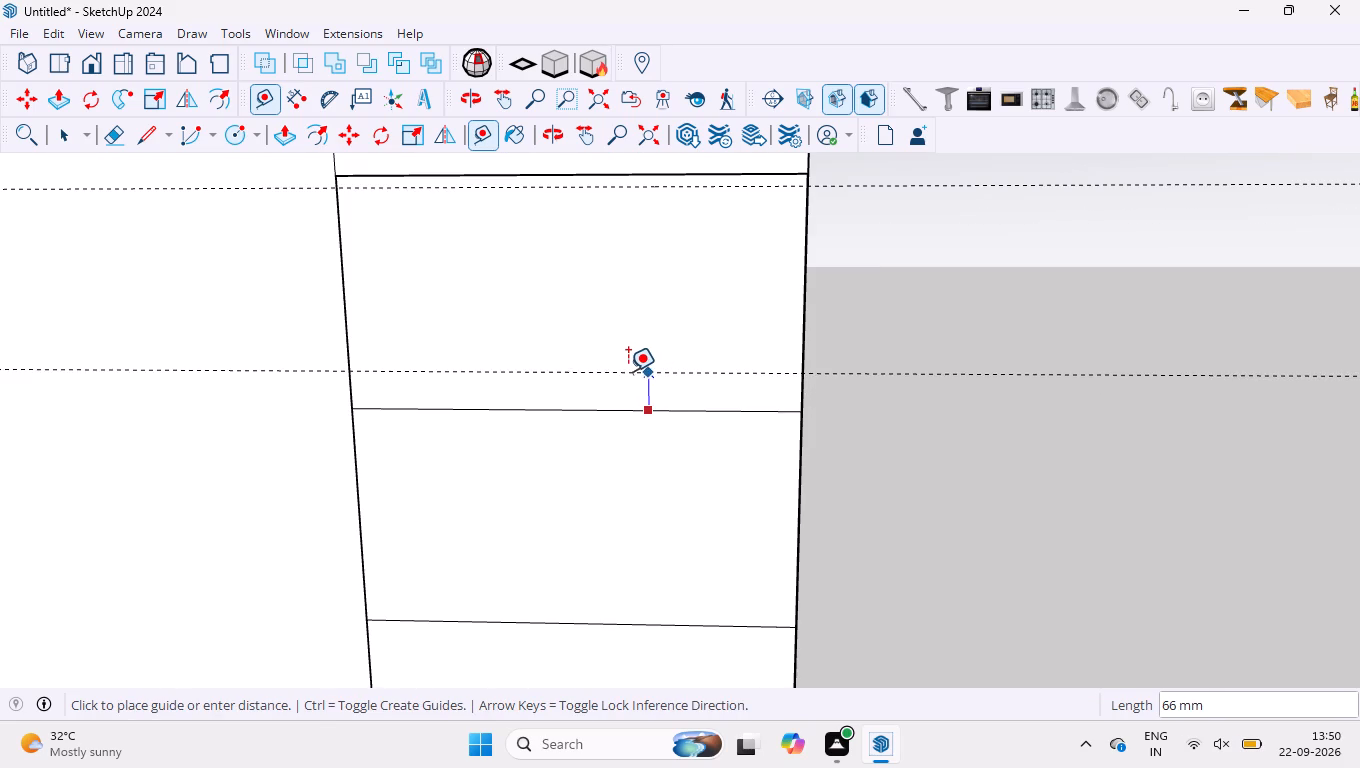
key("9")
key("Return")
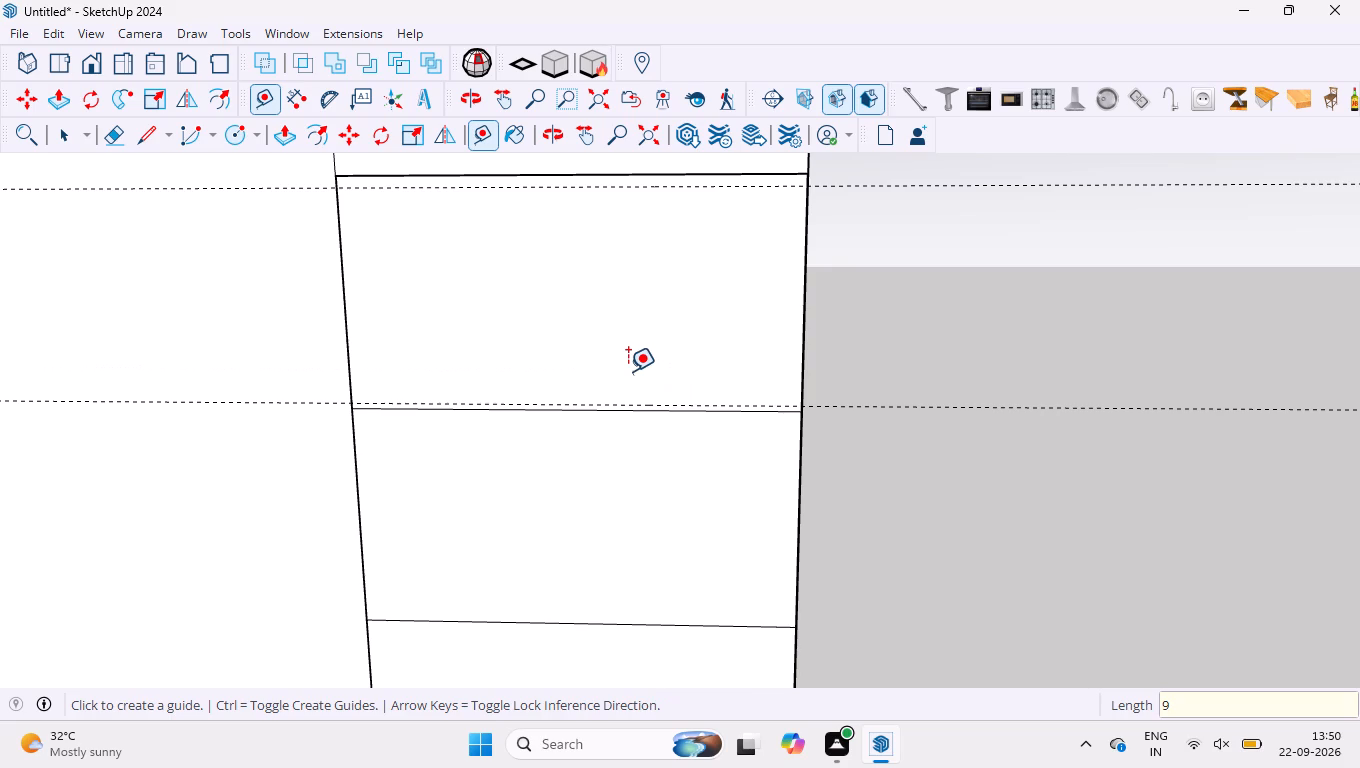
scroll(638, 409, "up", 5)
left_click(634, 417)
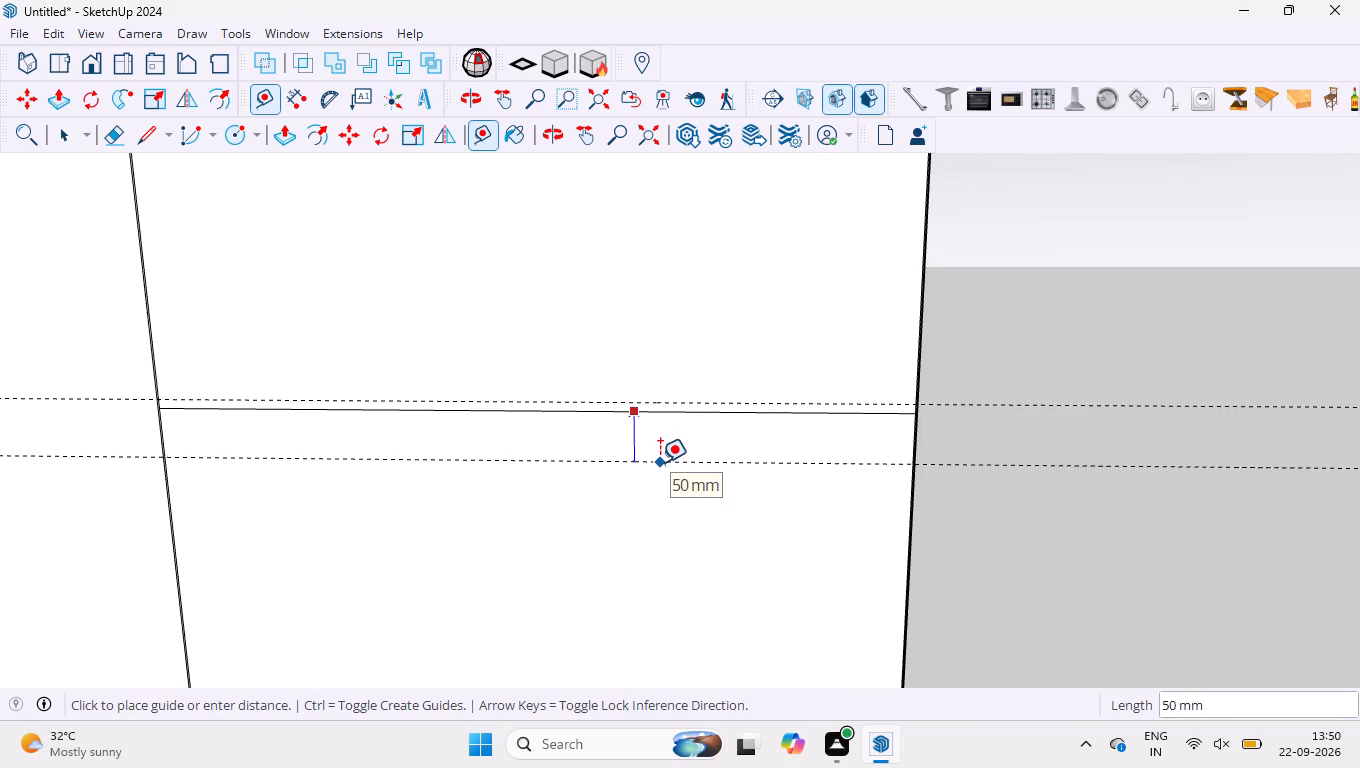
key("9")
key("Return")
Place a guide 9 mm above the second horizontal division line from the top of the end panel.
scroll(646, 416, "down", 8)
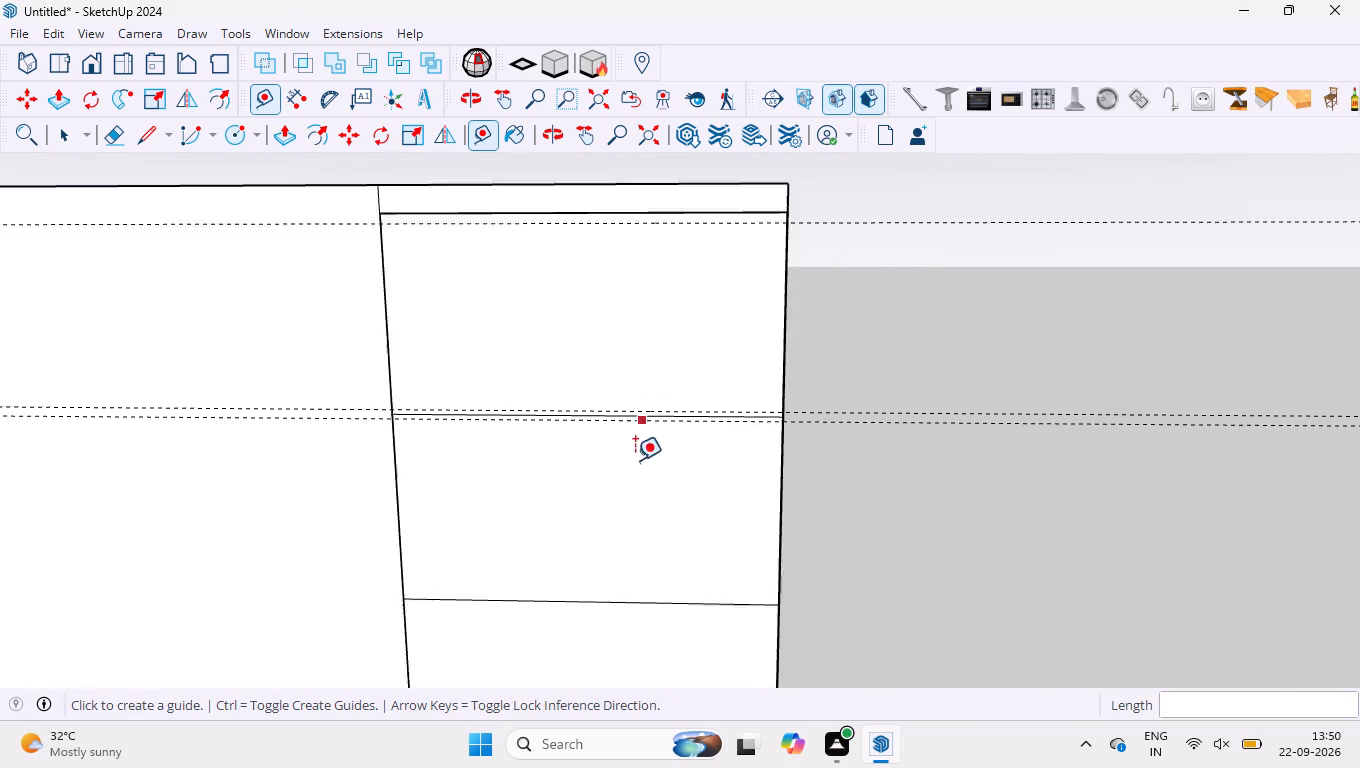
scroll(654, 619, "up", 9)
left_click(699, 567)
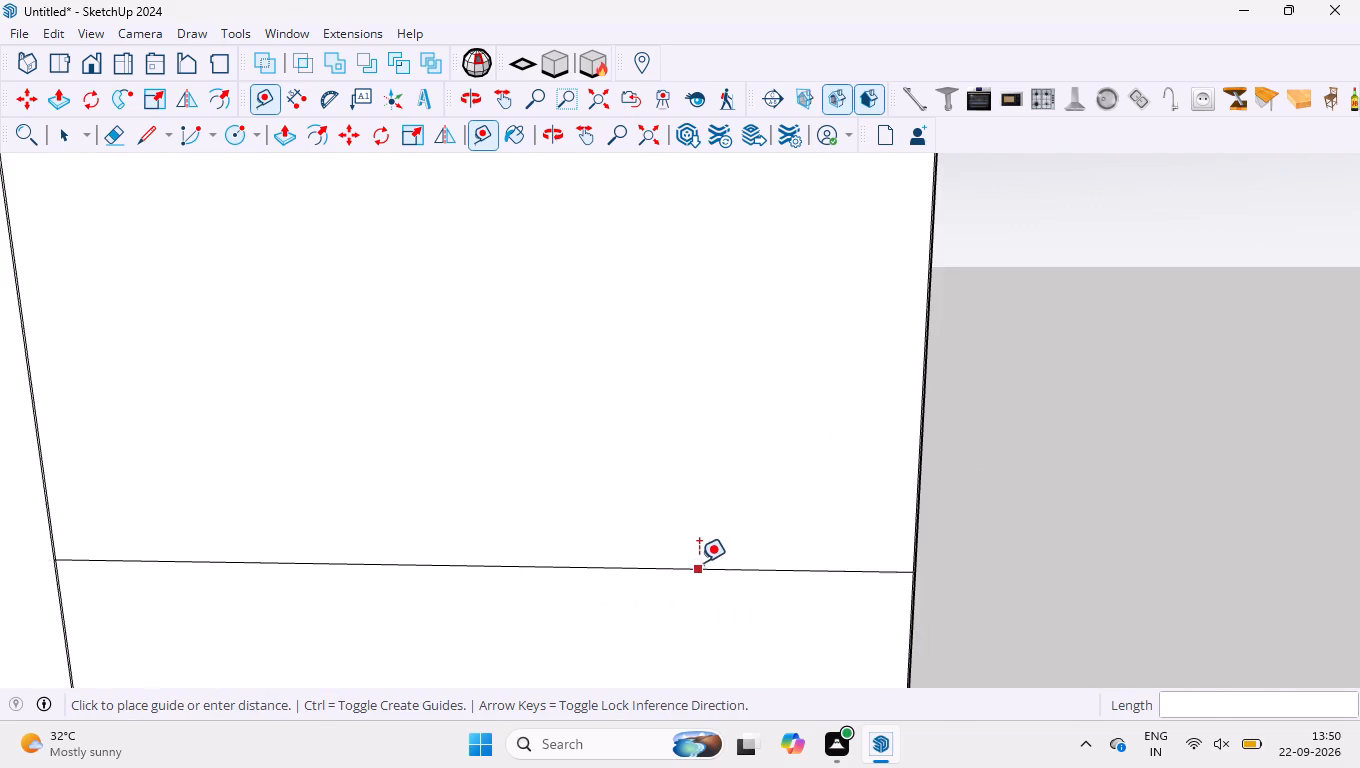
key("9")
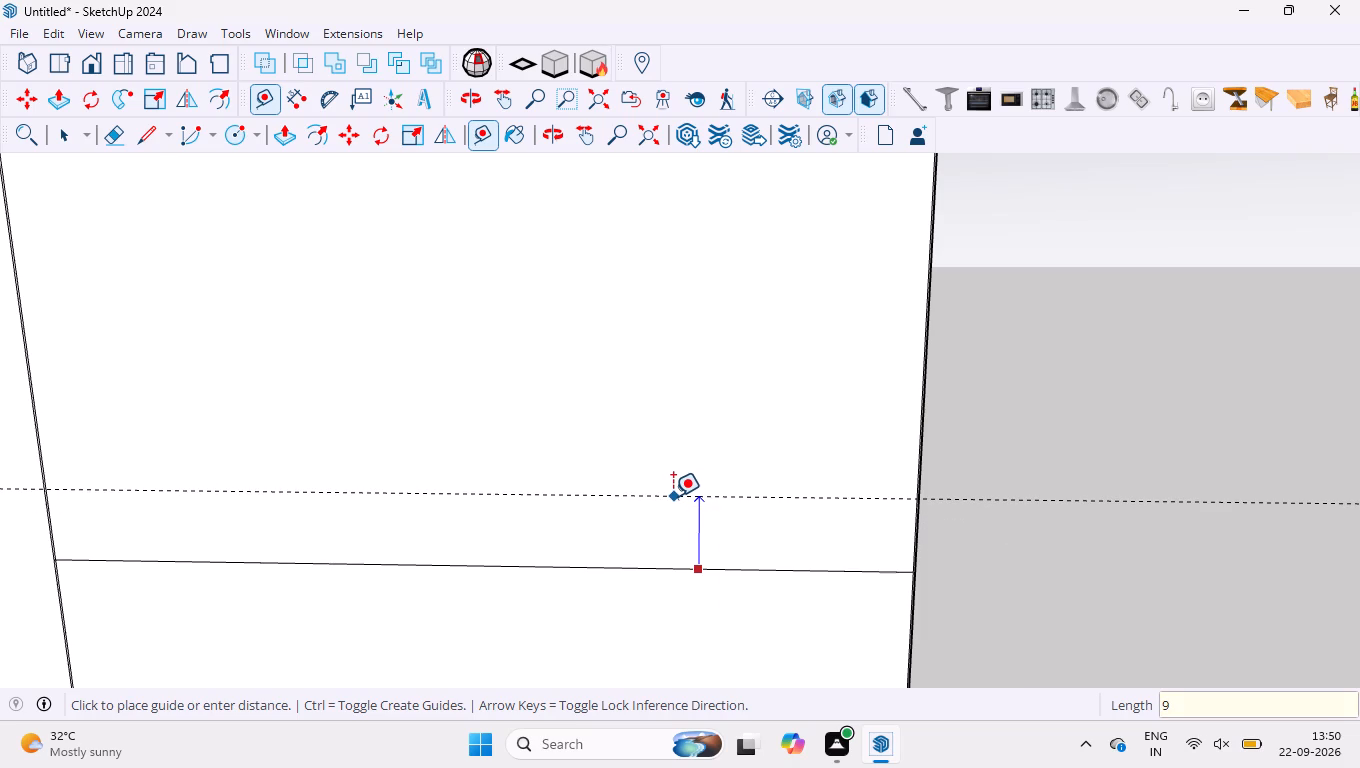
key("Return")
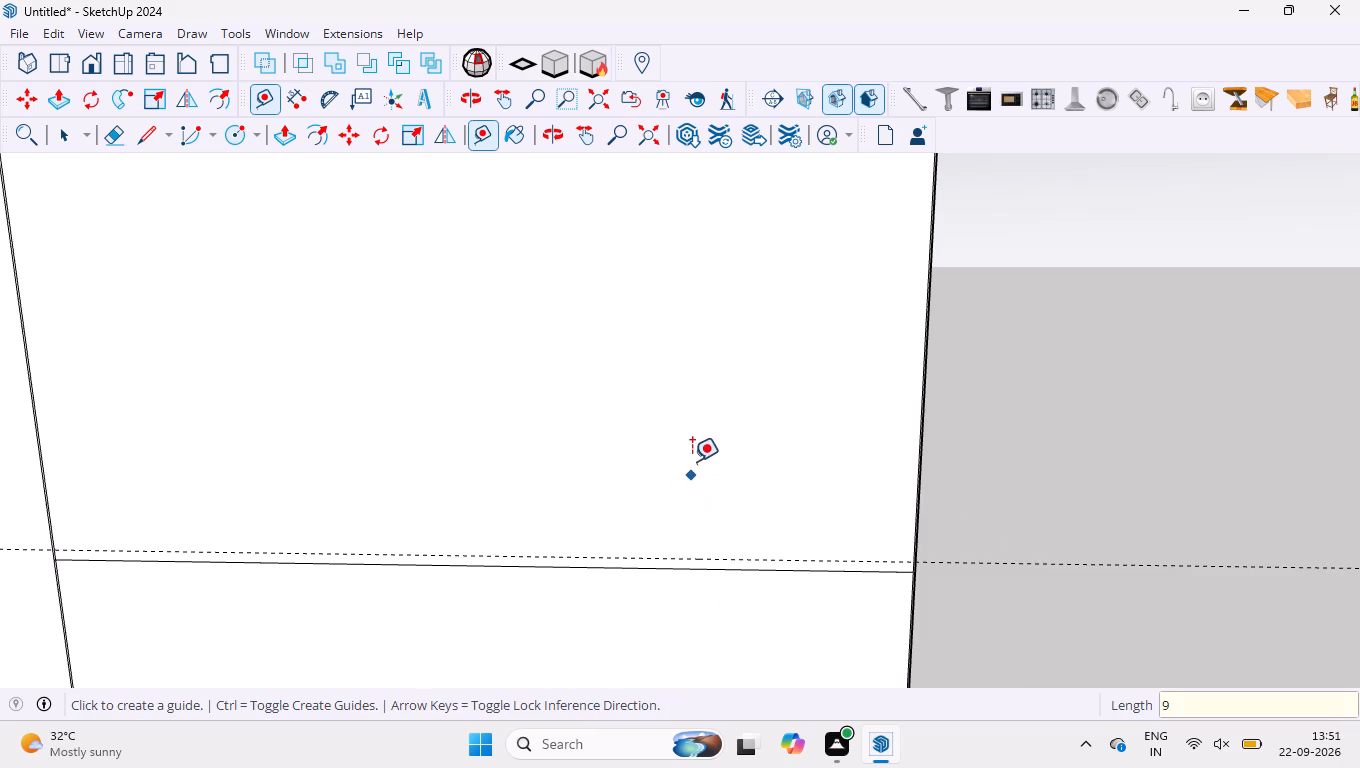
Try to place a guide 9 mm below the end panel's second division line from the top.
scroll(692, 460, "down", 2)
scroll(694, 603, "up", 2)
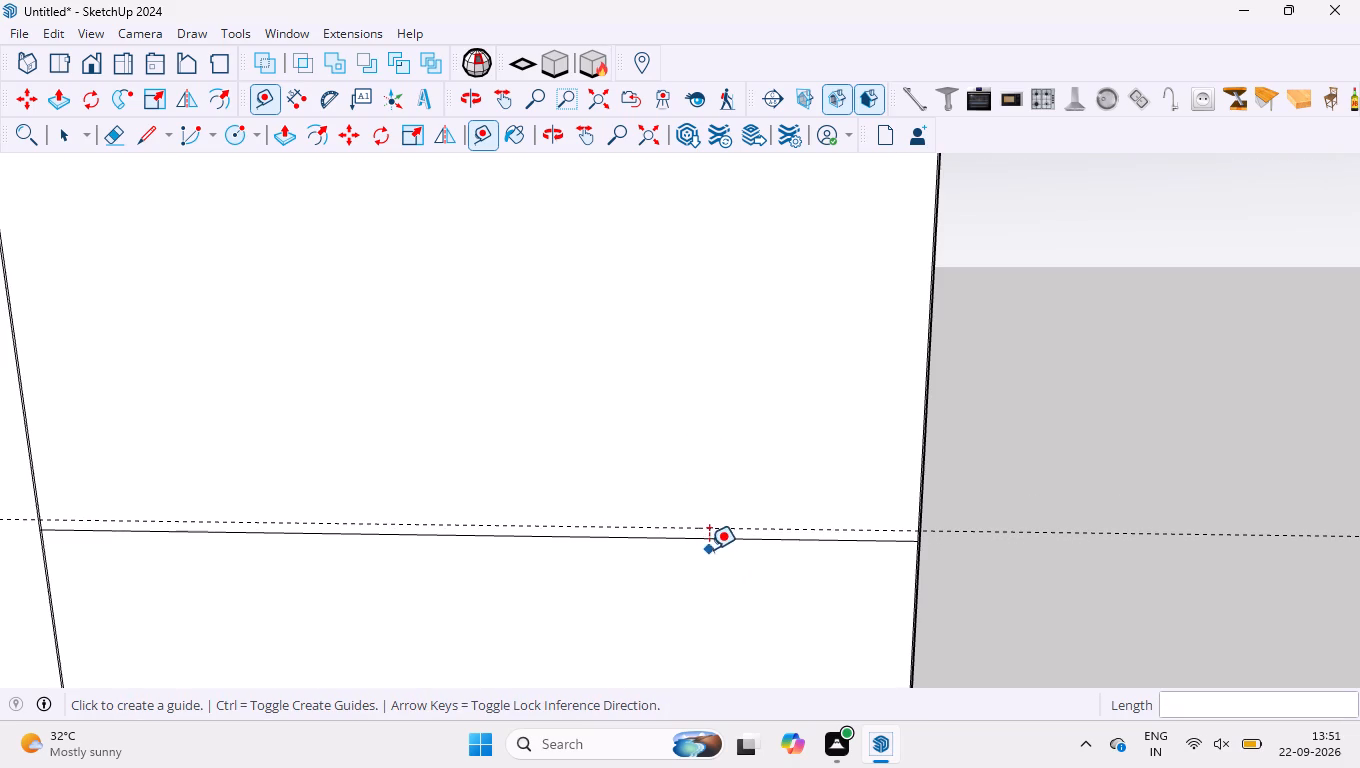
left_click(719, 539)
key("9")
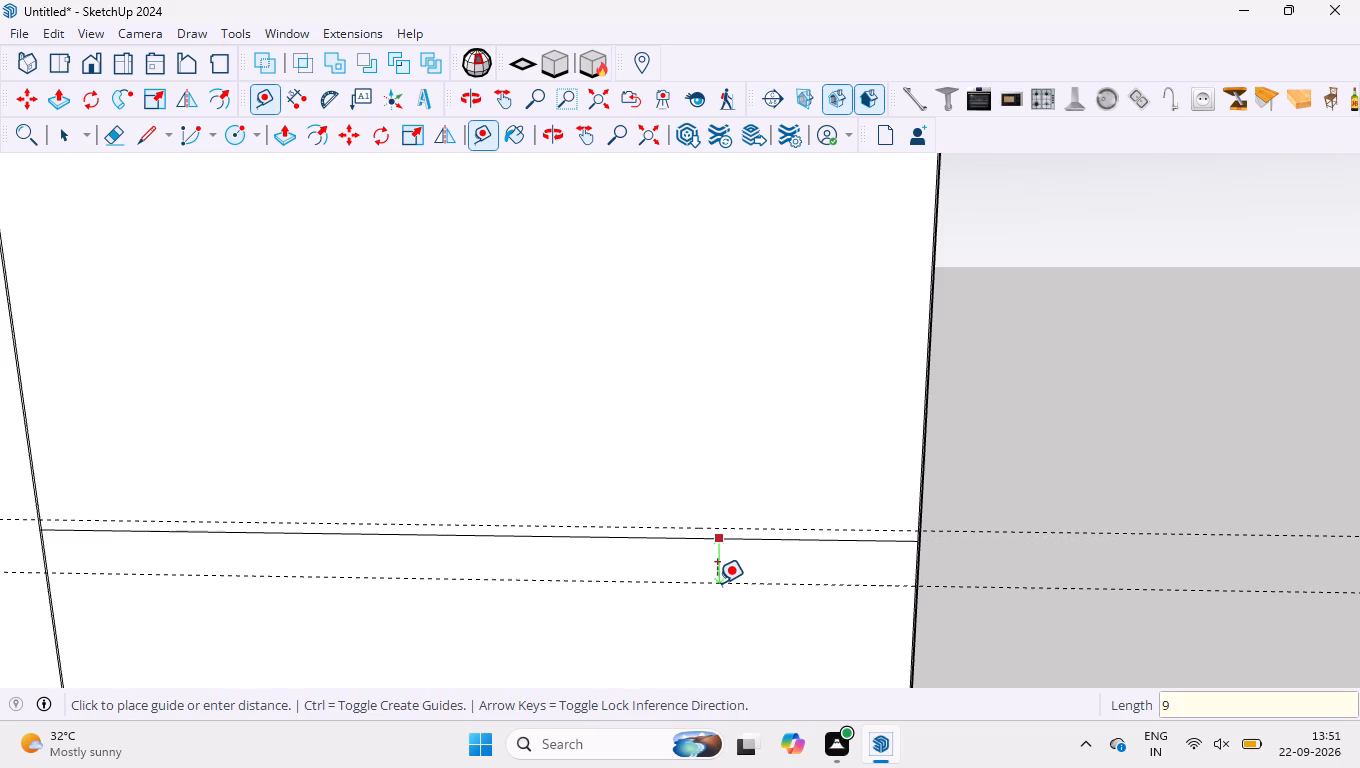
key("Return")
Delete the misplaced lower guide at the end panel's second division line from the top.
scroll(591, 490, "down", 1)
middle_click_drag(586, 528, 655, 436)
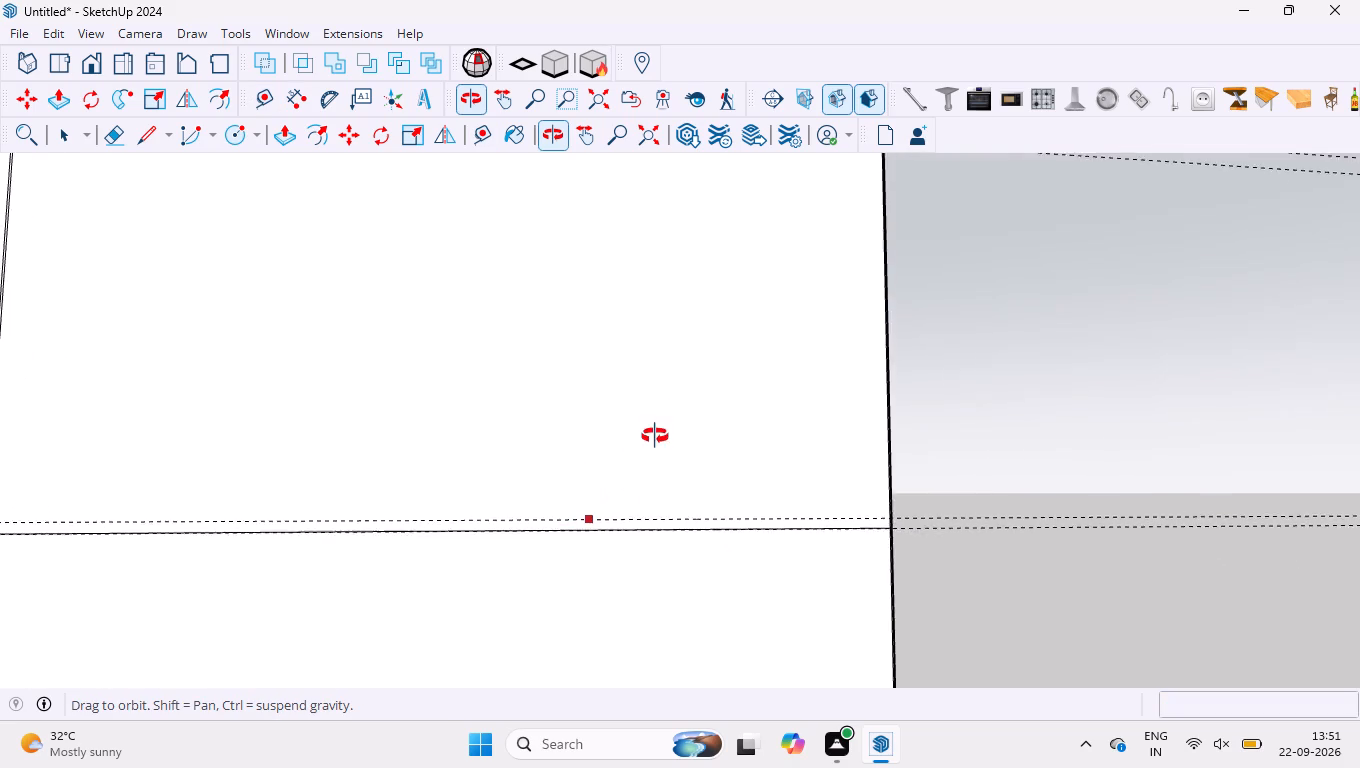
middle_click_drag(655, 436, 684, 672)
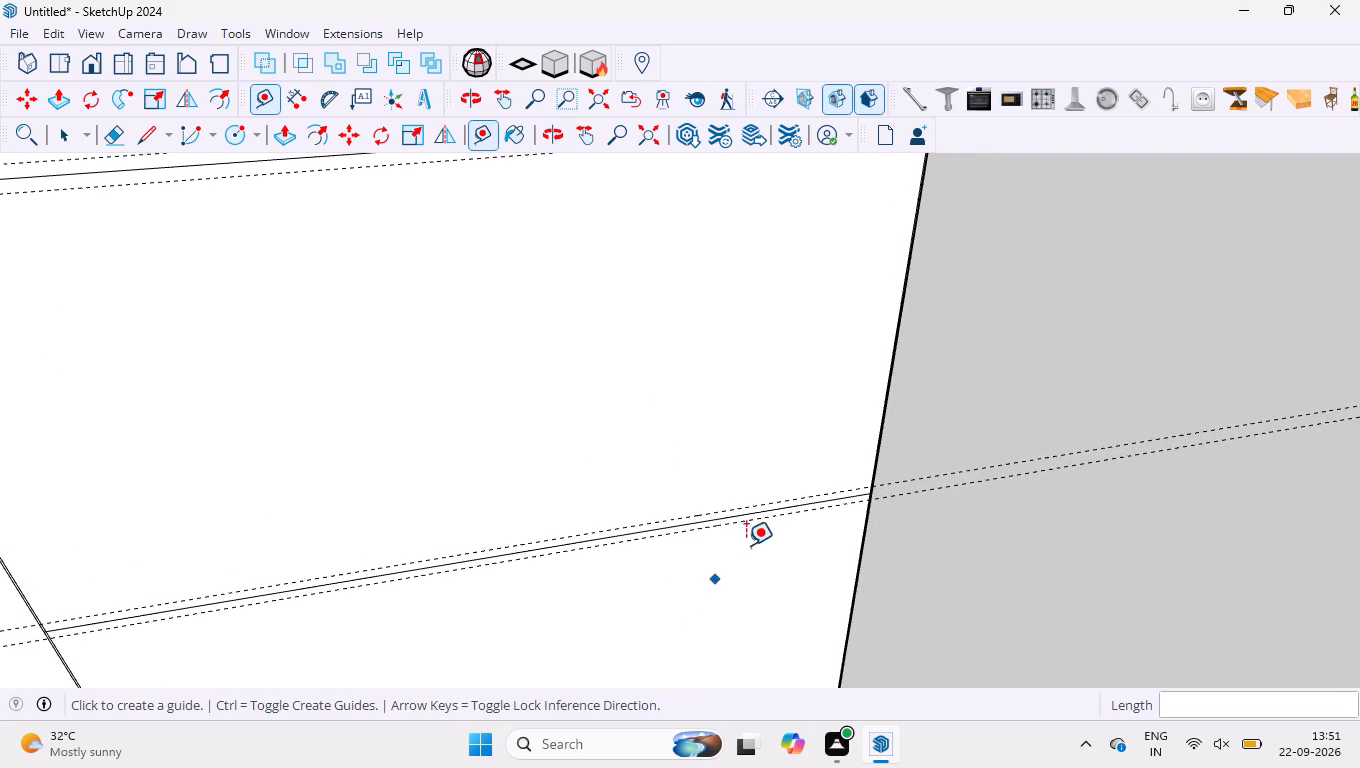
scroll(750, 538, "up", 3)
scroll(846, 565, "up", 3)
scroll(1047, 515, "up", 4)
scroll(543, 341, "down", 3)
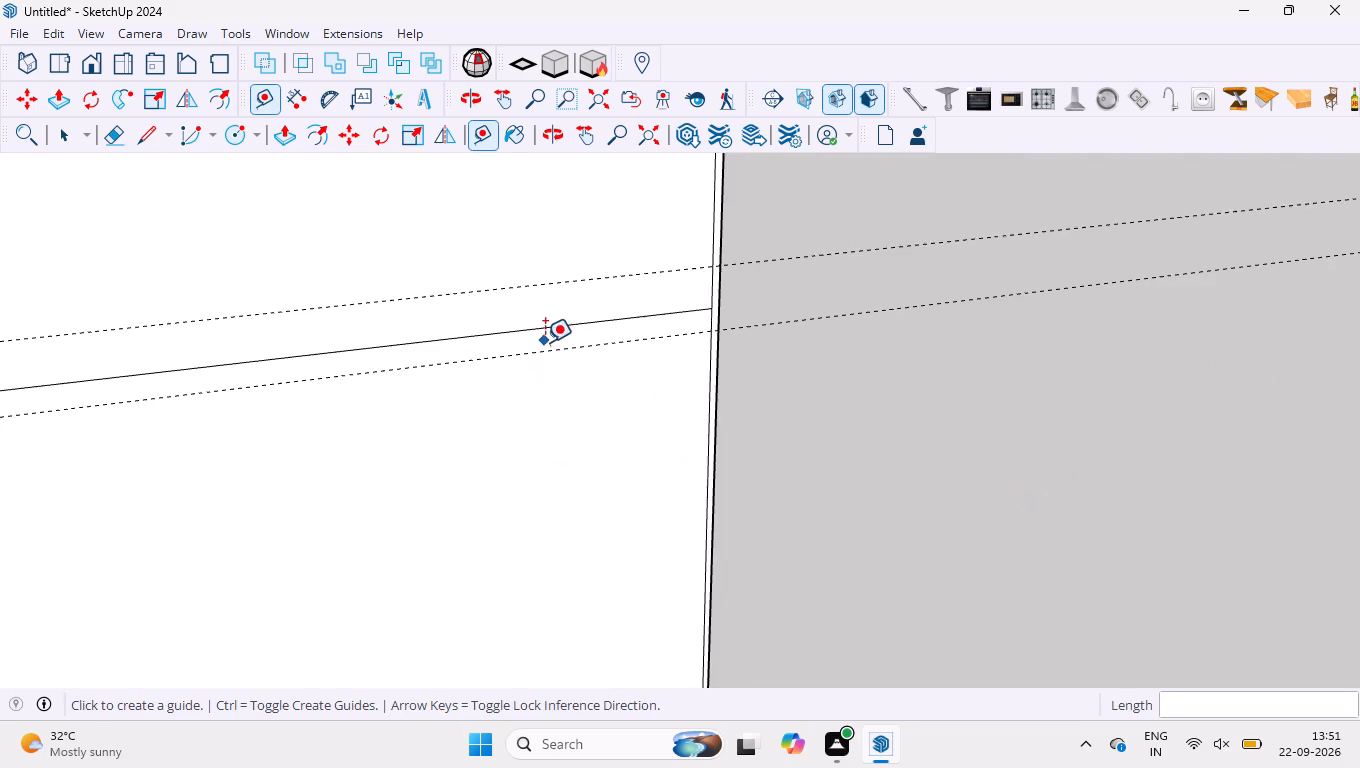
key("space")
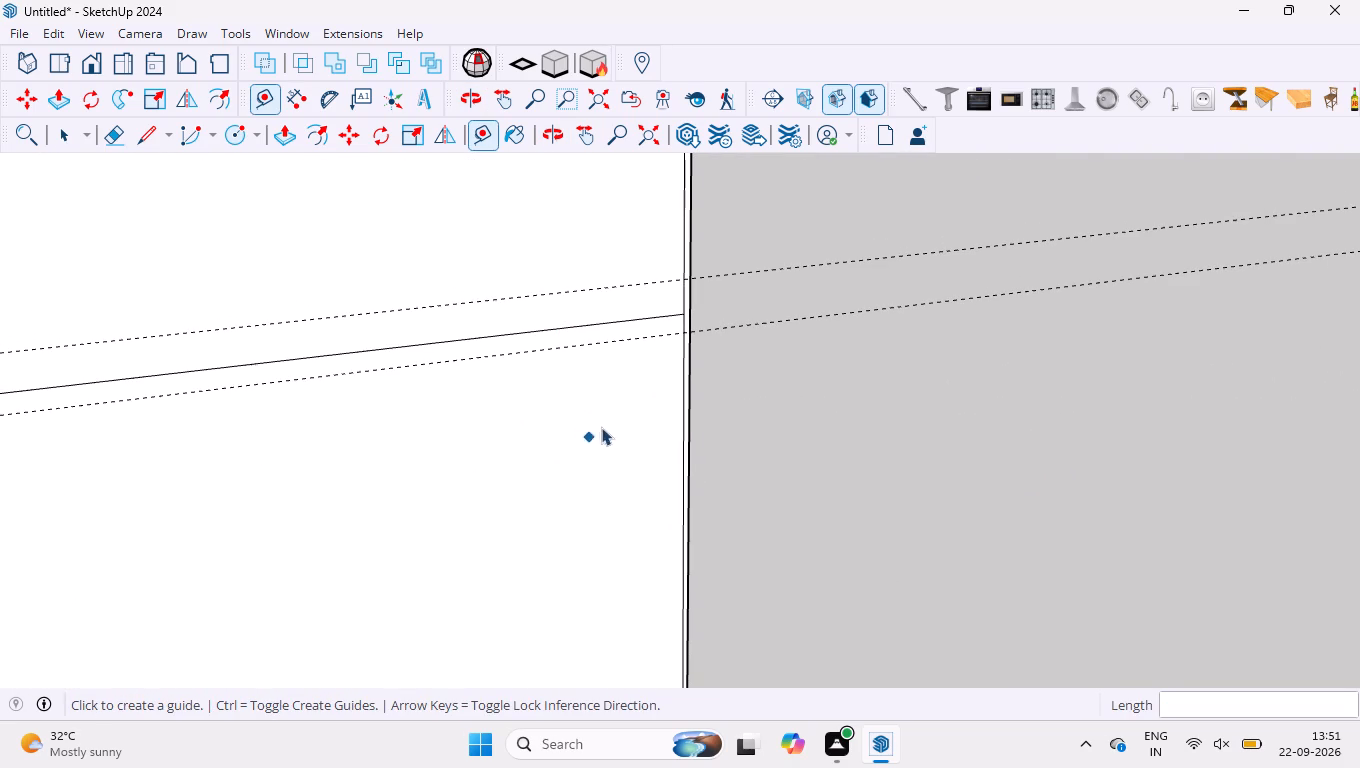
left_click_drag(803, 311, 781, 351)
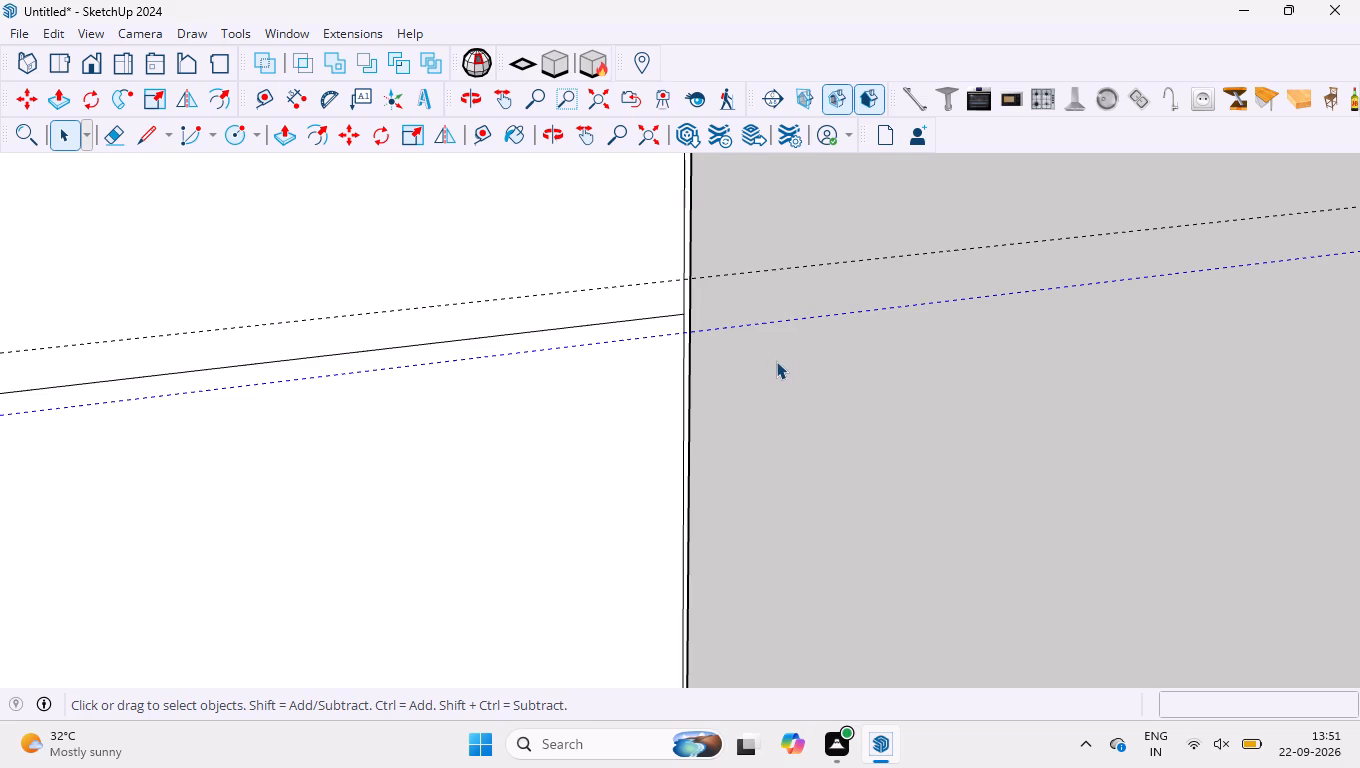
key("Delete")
Place a guide on the end panel's face, 9 mm below the second division line from the top.
scroll(671, 523, "down", 20)
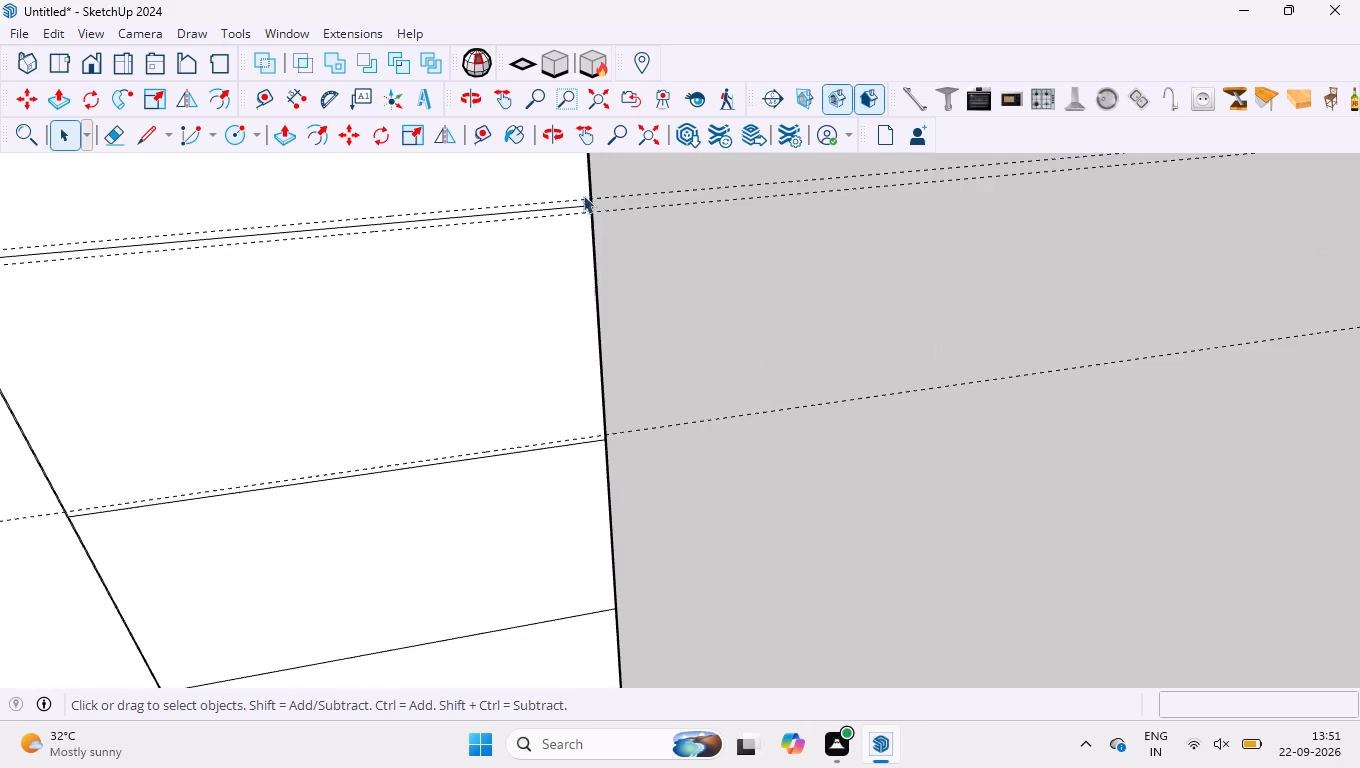
scroll(587, 184, "up", 3)
middle_click_drag(569, 224, 561, 178)
scroll(555, 365, "down", 4)
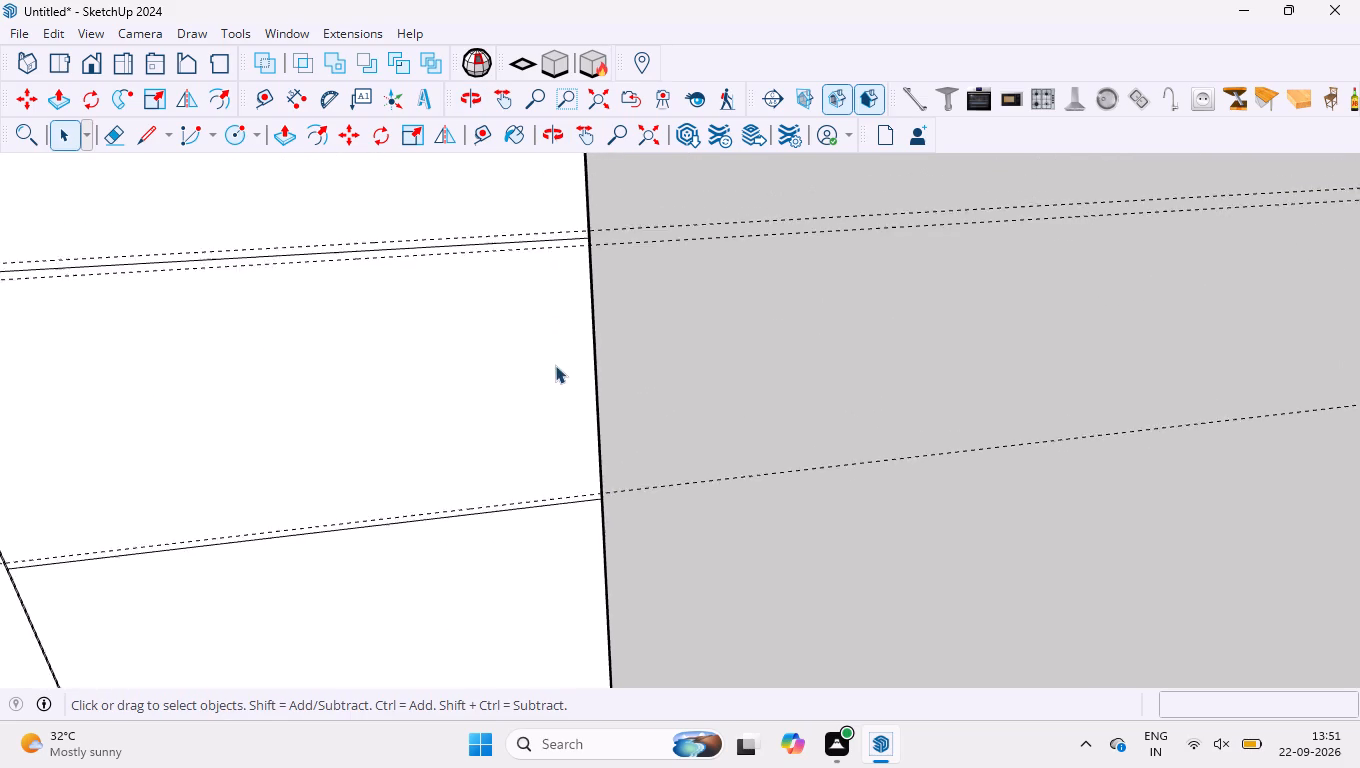
middle_click_drag(691, 204, 158, 375)
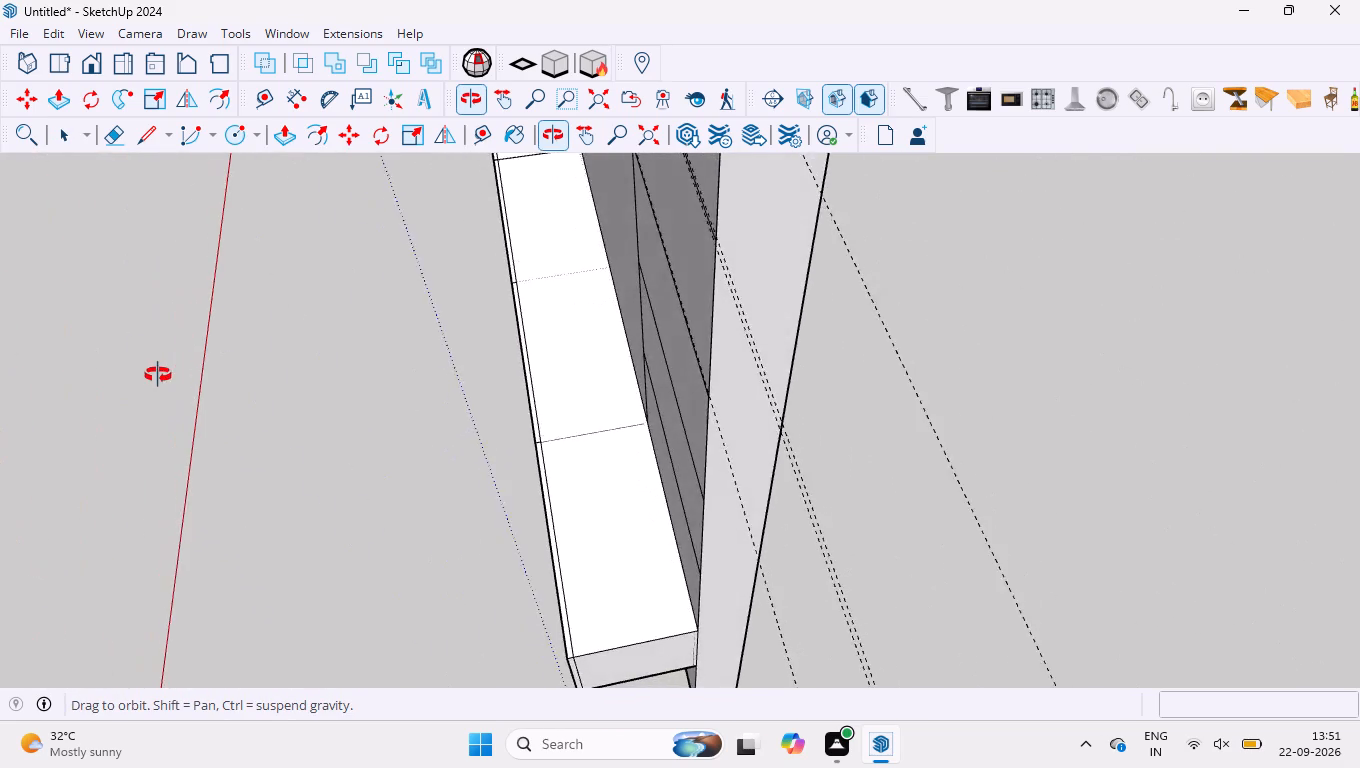
middle_click_drag(158, 375, 729, 341)
scroll(205, 376, "down", 5)
middle_click_drag(142, 618, 140, 456)
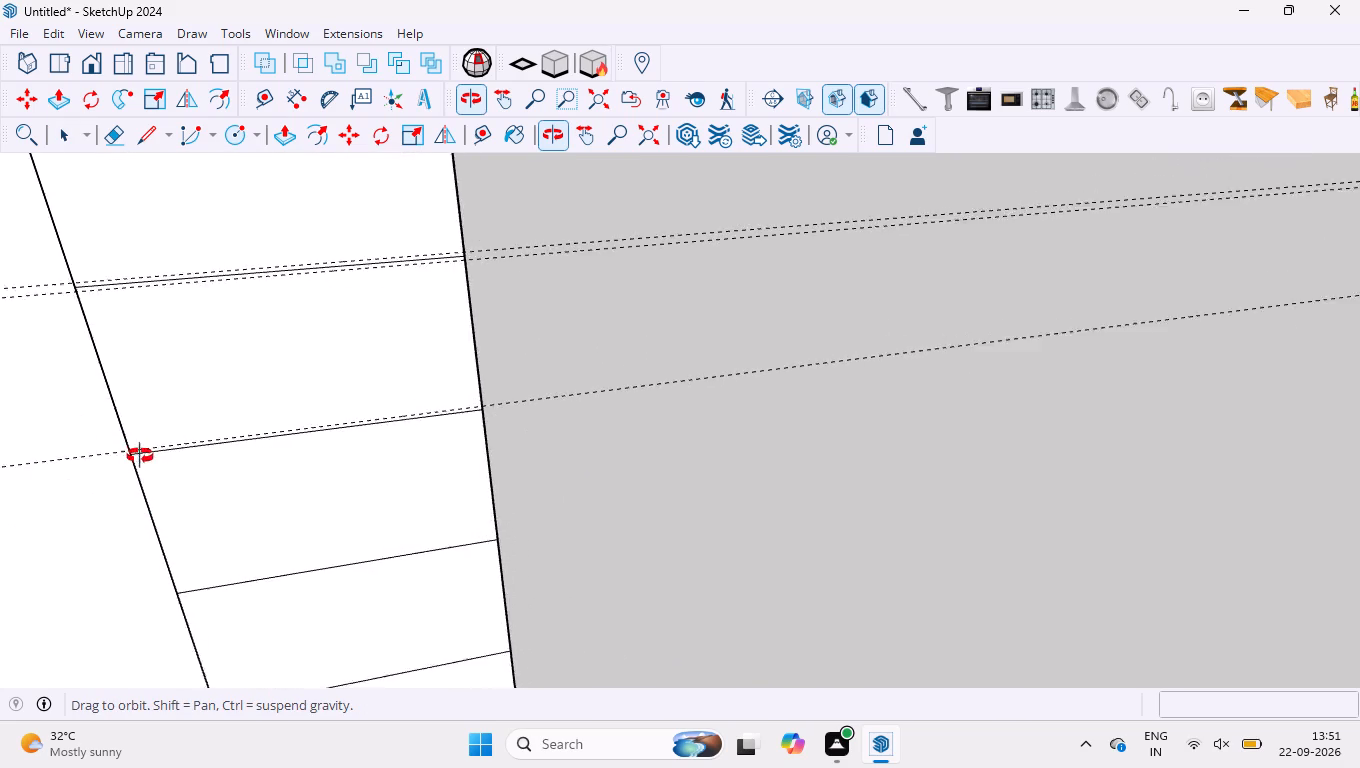
middle_click_drag(140, 456, 163, 417)
scroll(163, 418, "up", 1)
scroll(247, 437, "up", 7)
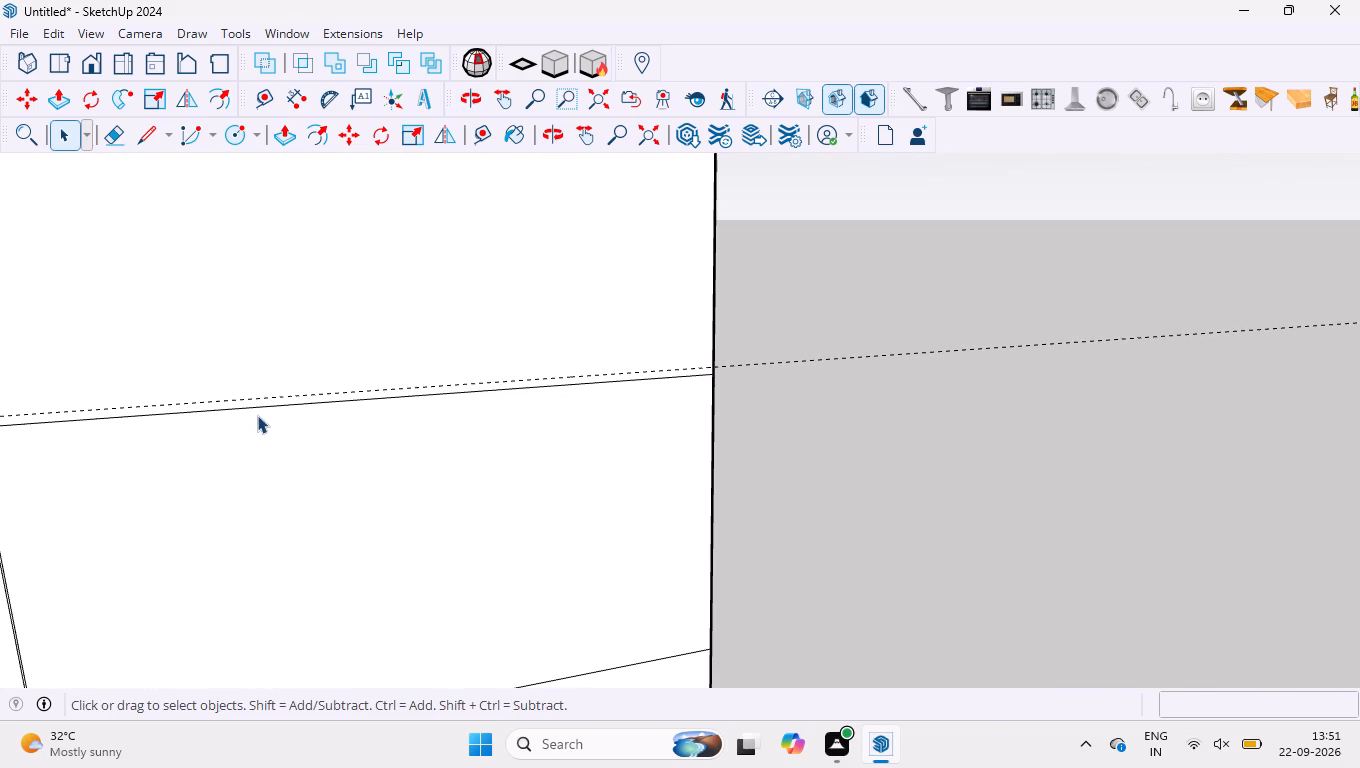
key("t")
left_click(262, 412)
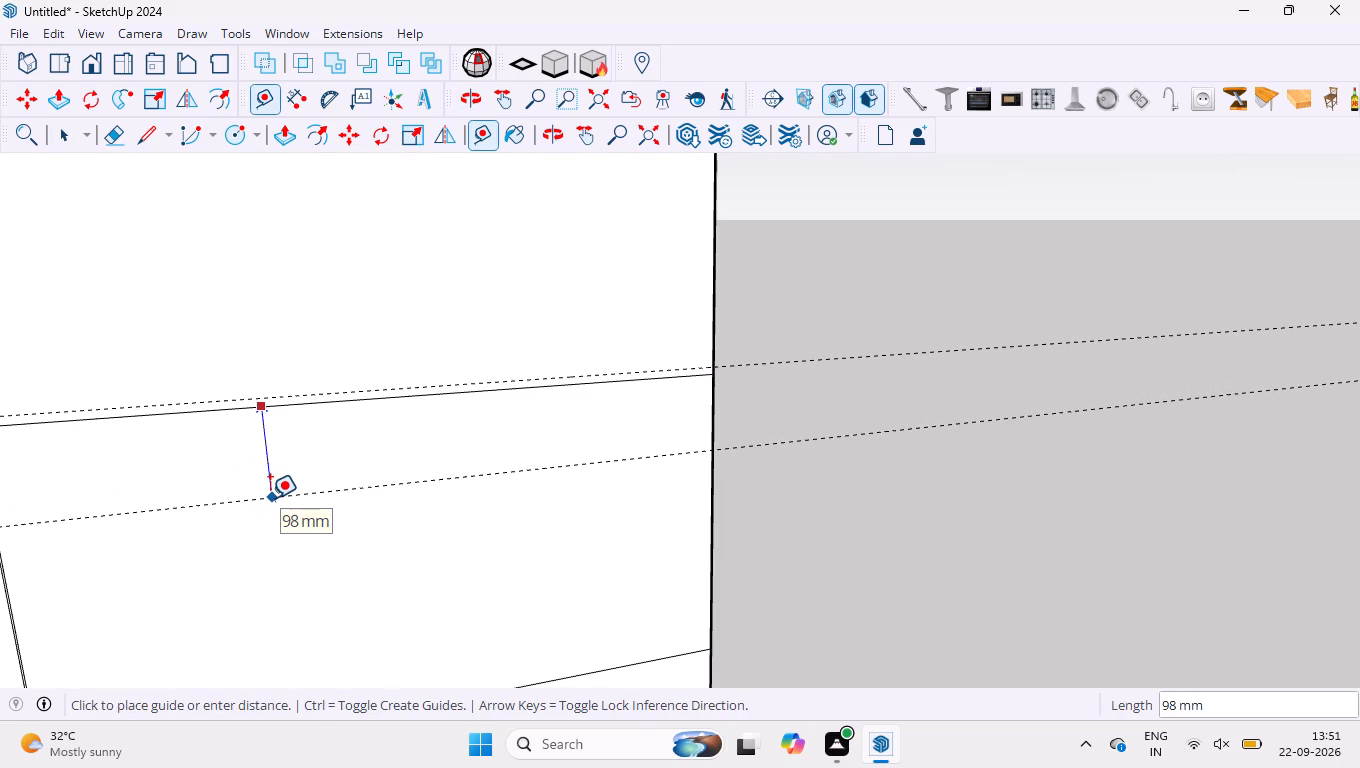
key("9")
key("Return")
Place two guides on the end panel, 9 mm above and 9 mm below the third division line from the top.
scroll(309, 375, "down", 8)
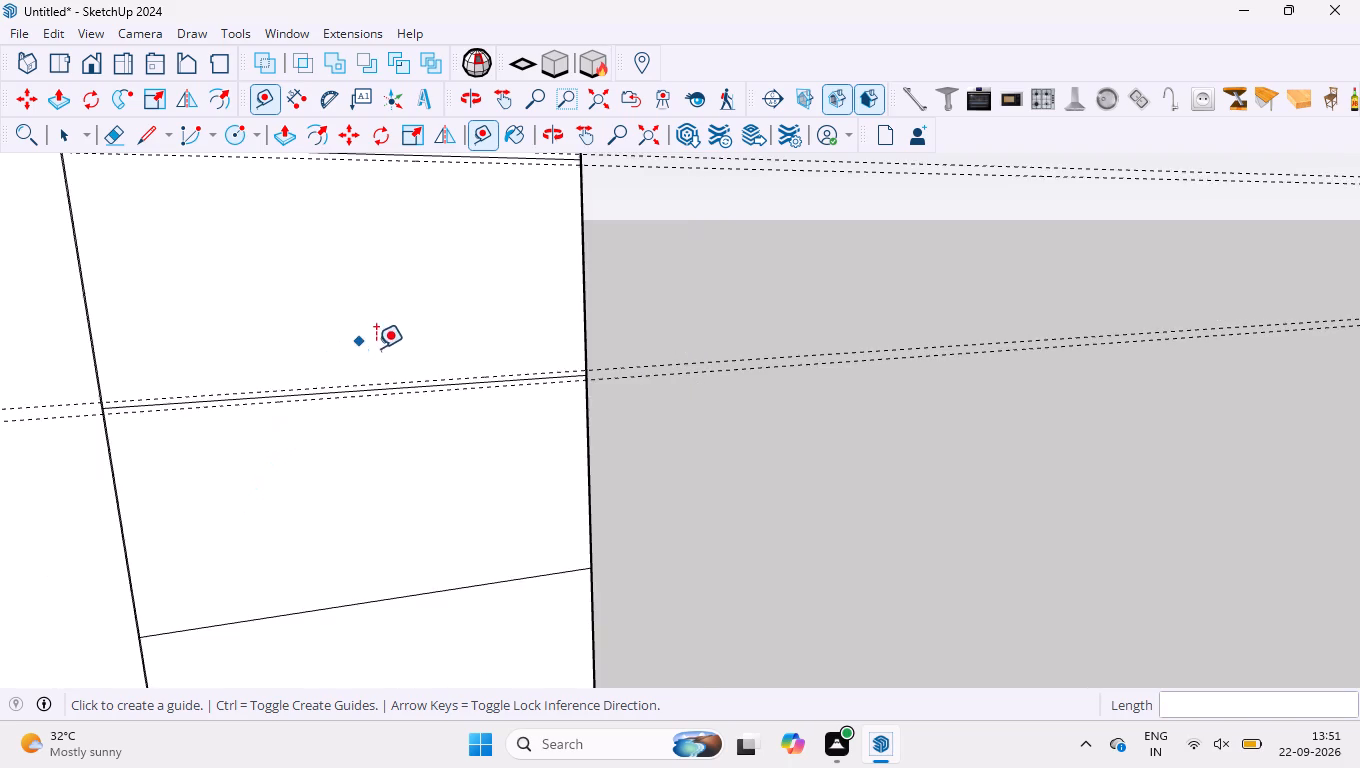
scroll(376, 348, "down", 6)
scroll(385, 654, "up", 4)
scroll(374, 414, "up", 4)
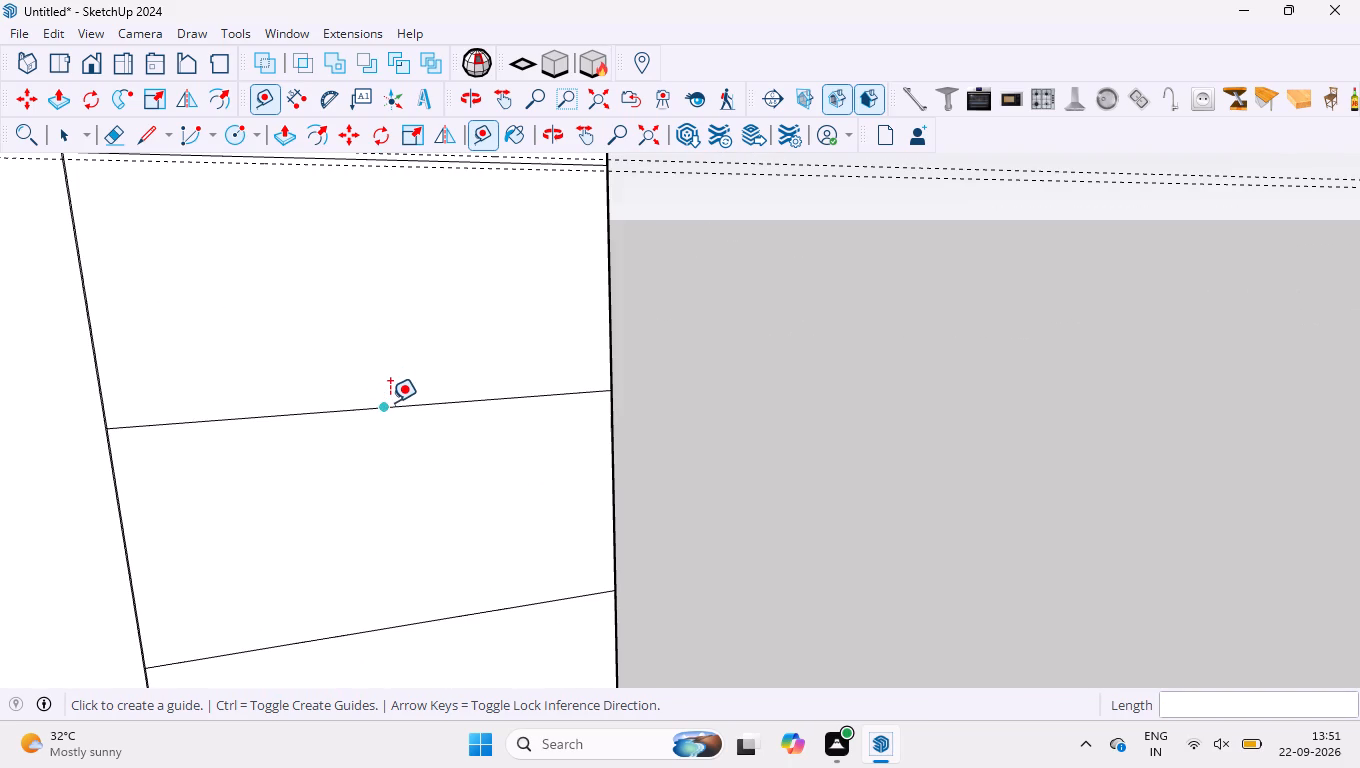
left_click(392, 404)
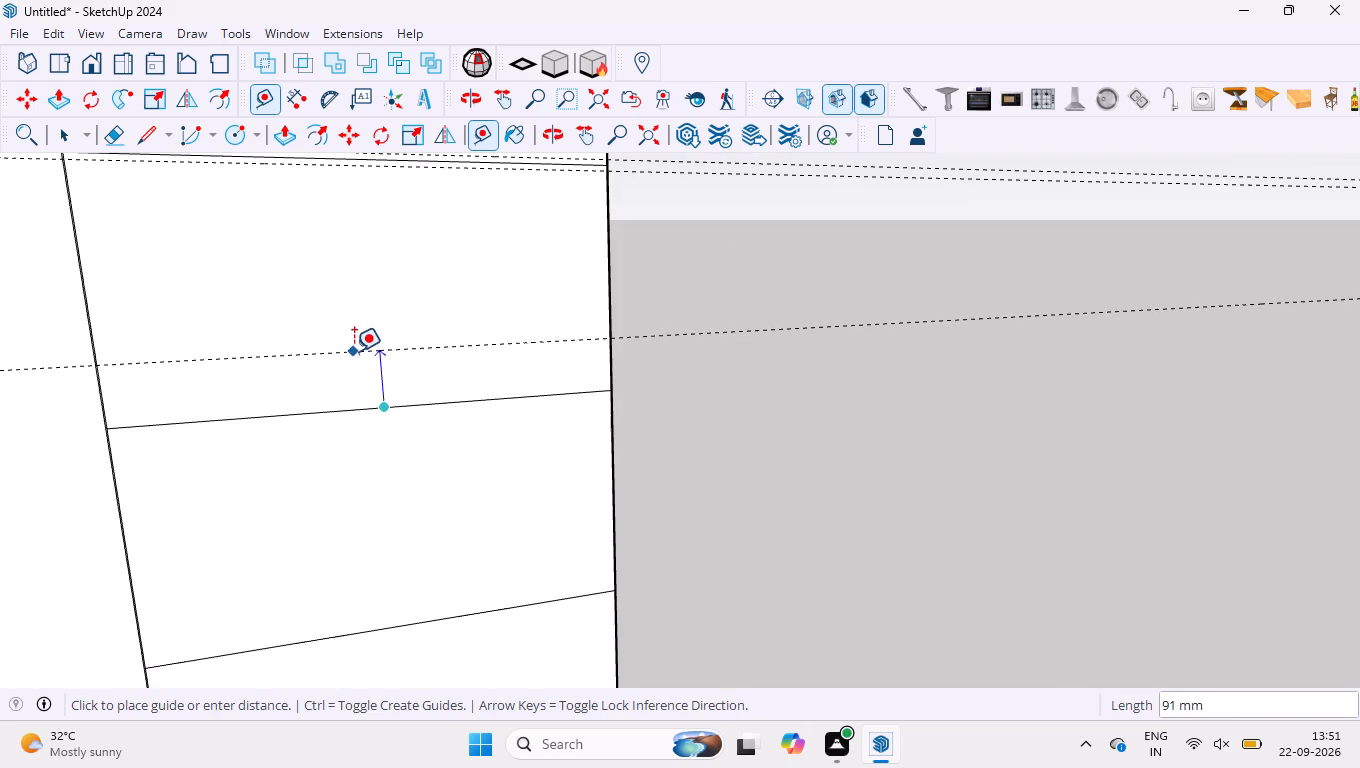
key("9")
key("Return")
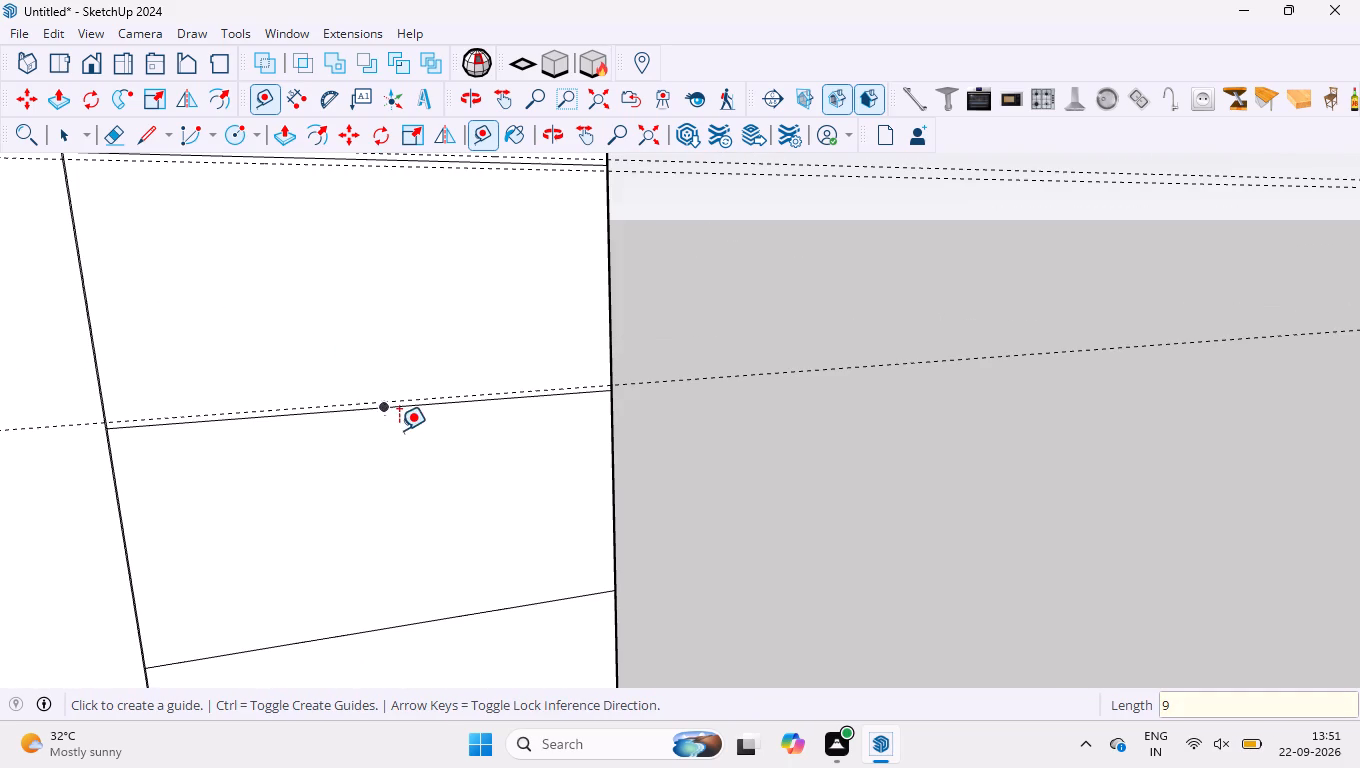
scroll(399, 430, "up", 6)
left_click(427, 385)
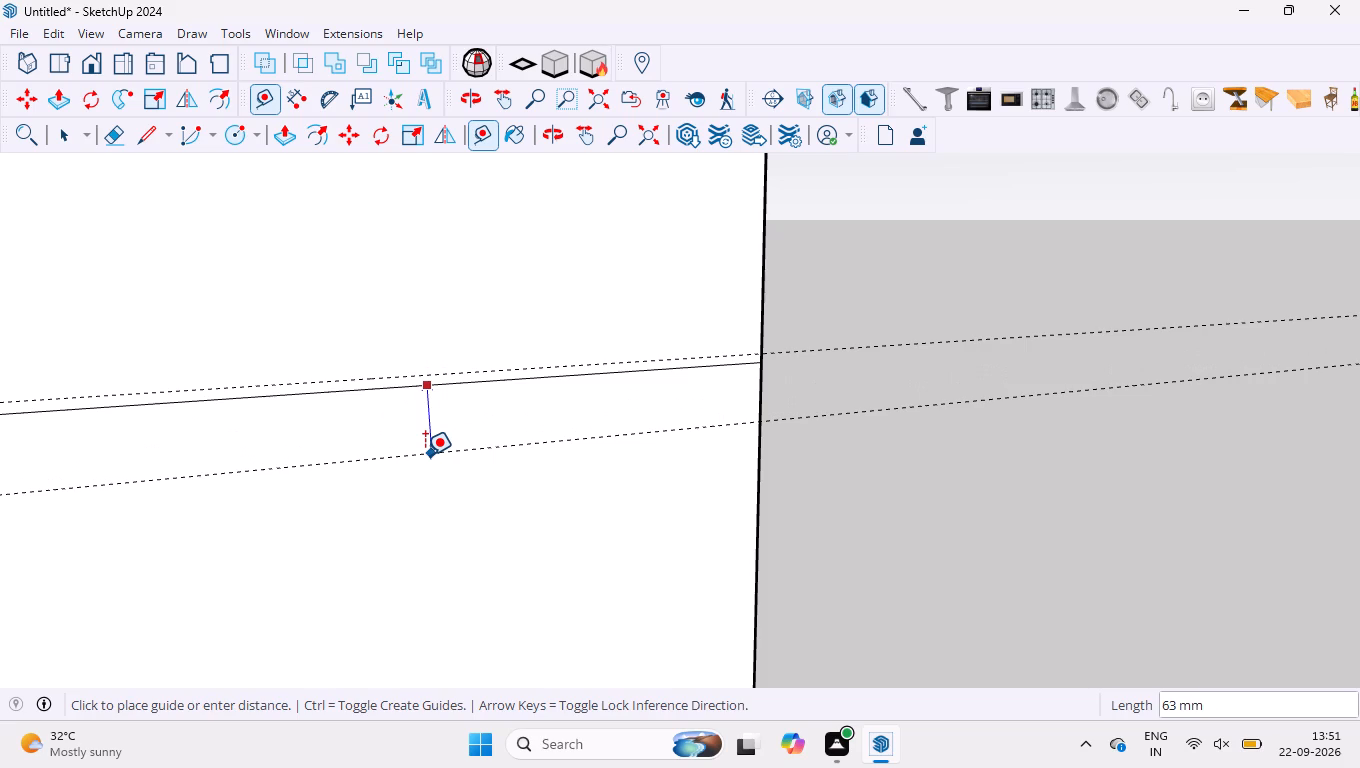
key("9")
key("Return")
Place a guide 9 mm above the lowest horizontal division line of the end panel.
scroll(327, 298, "down", 11)
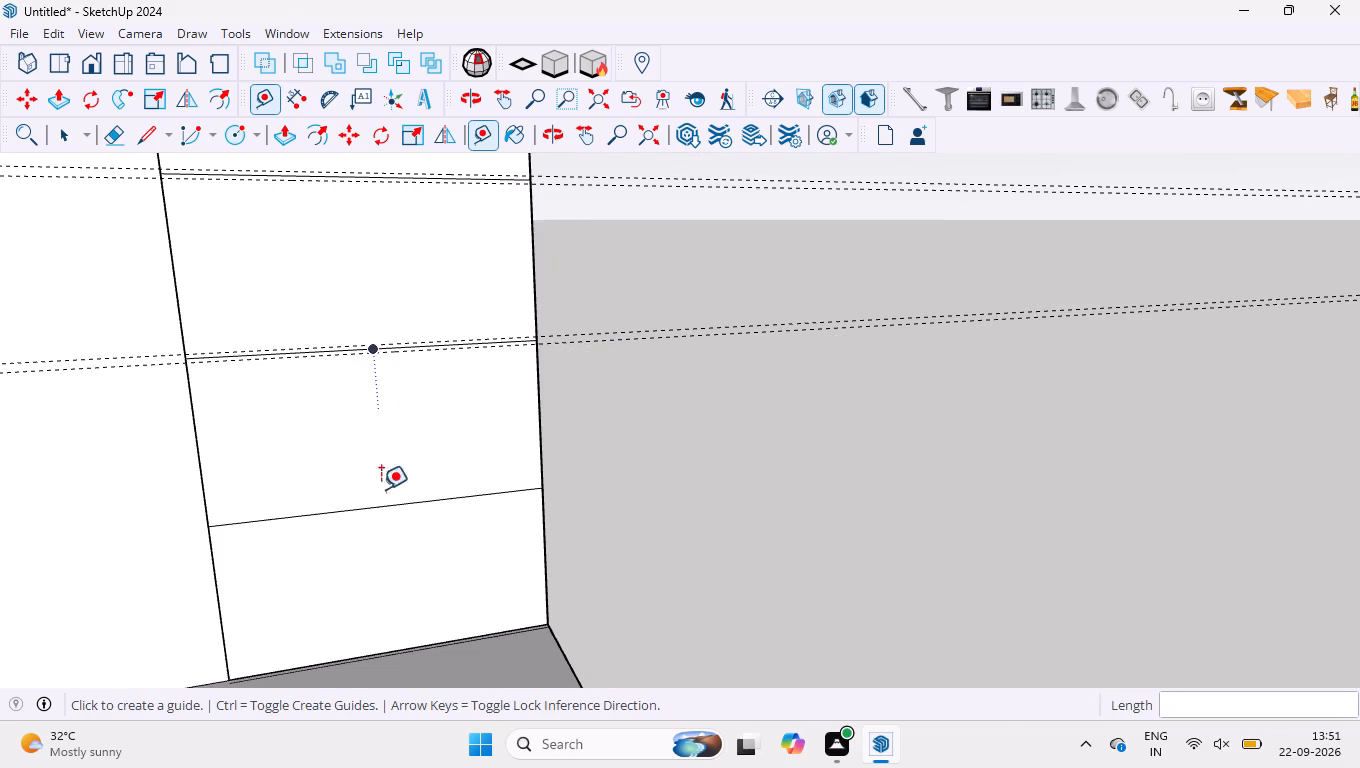
left_click(440, 499)
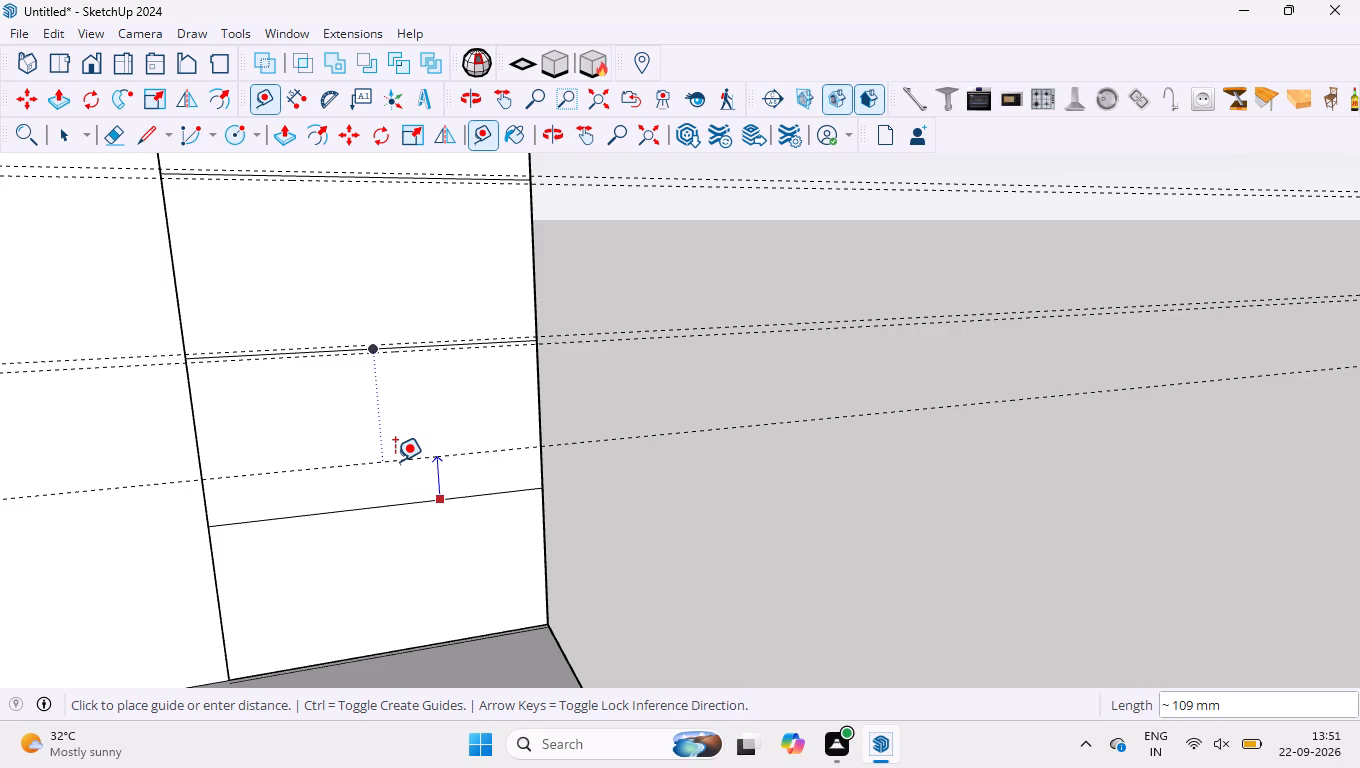
key("9")
key("Return")
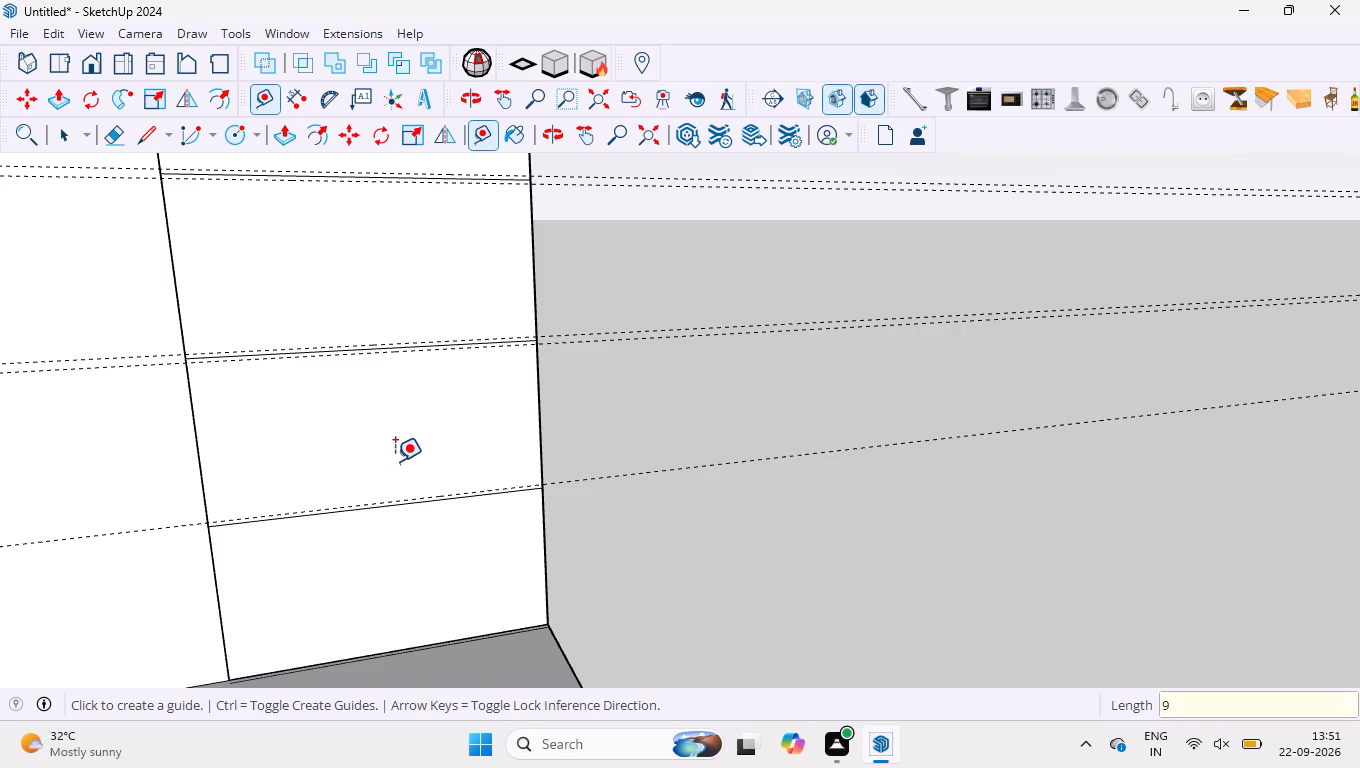
scroll(436, 556, "up", 9)
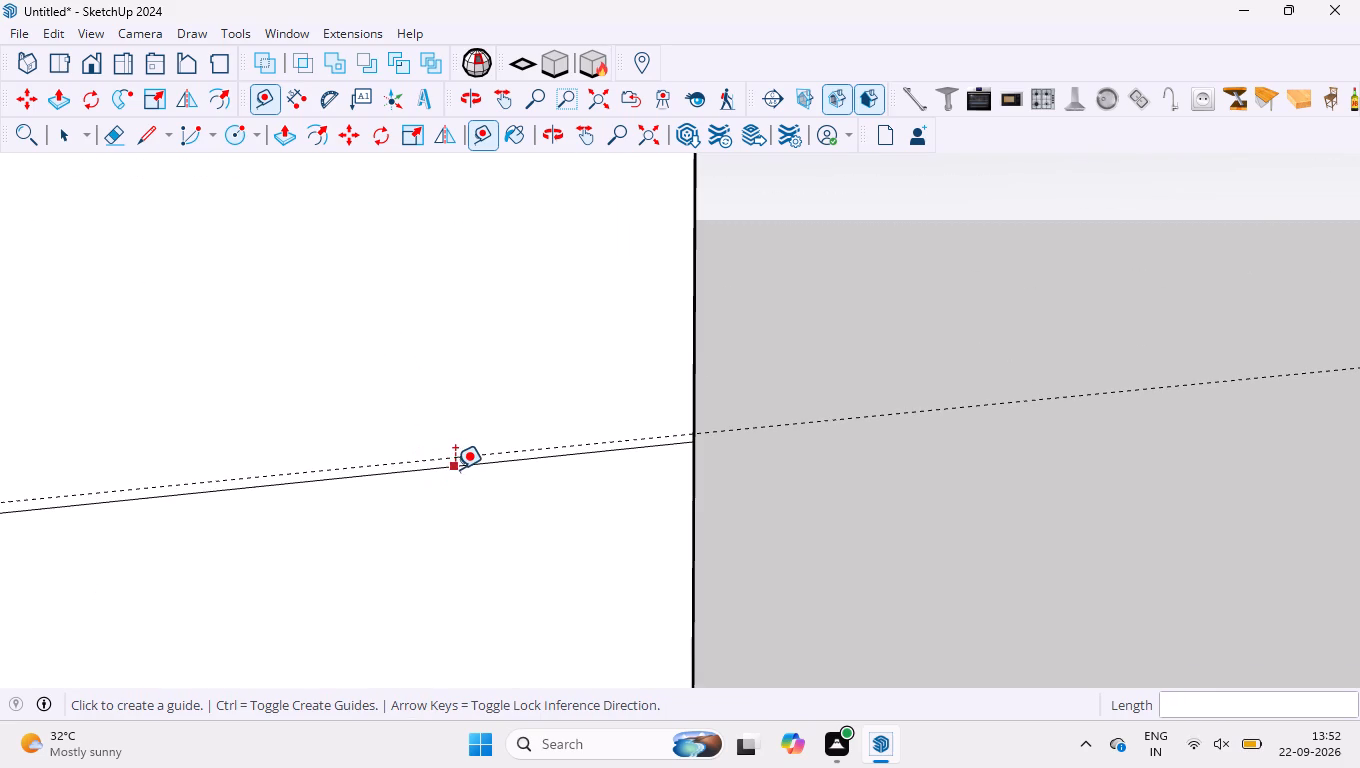
Place a guide on the end panel's face, 9 mm below the lowest horizontal division line.
left_click(458, 467)
key("9")
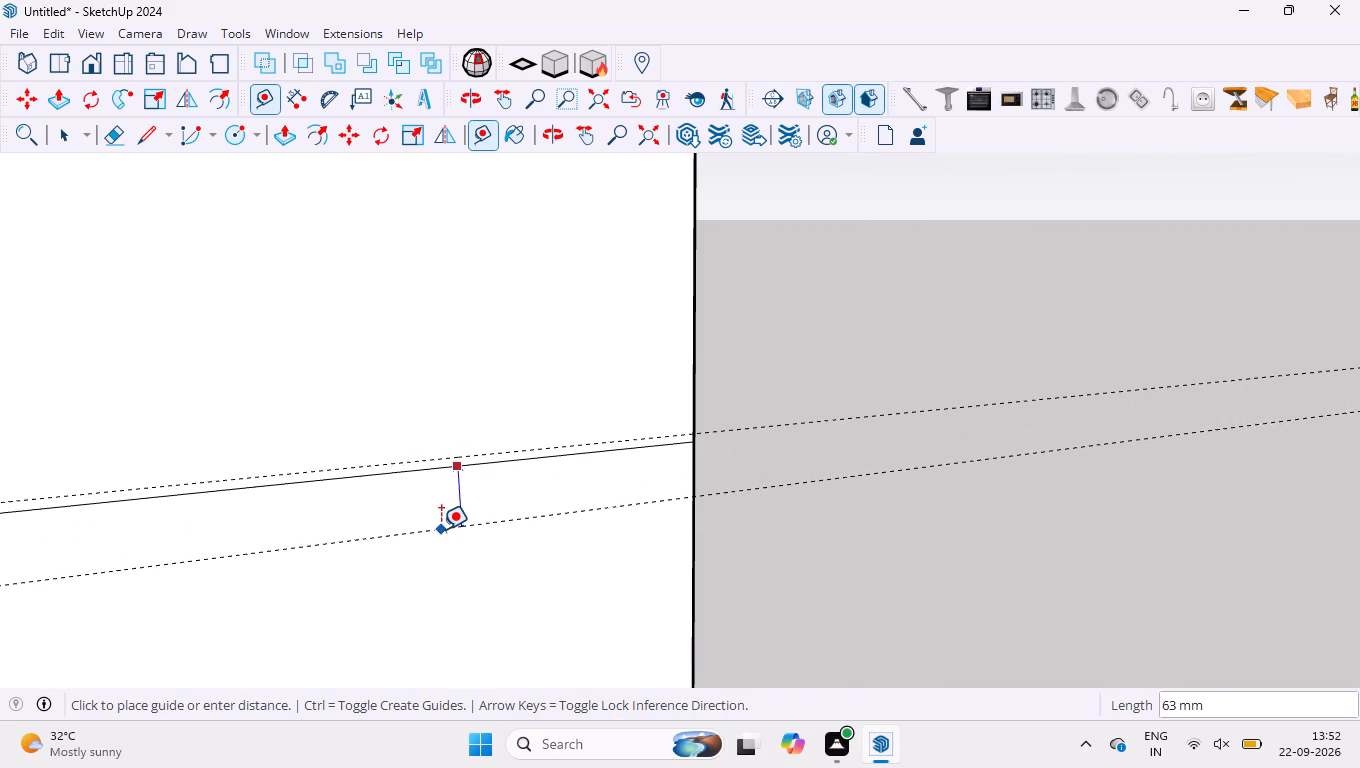
key("Return")
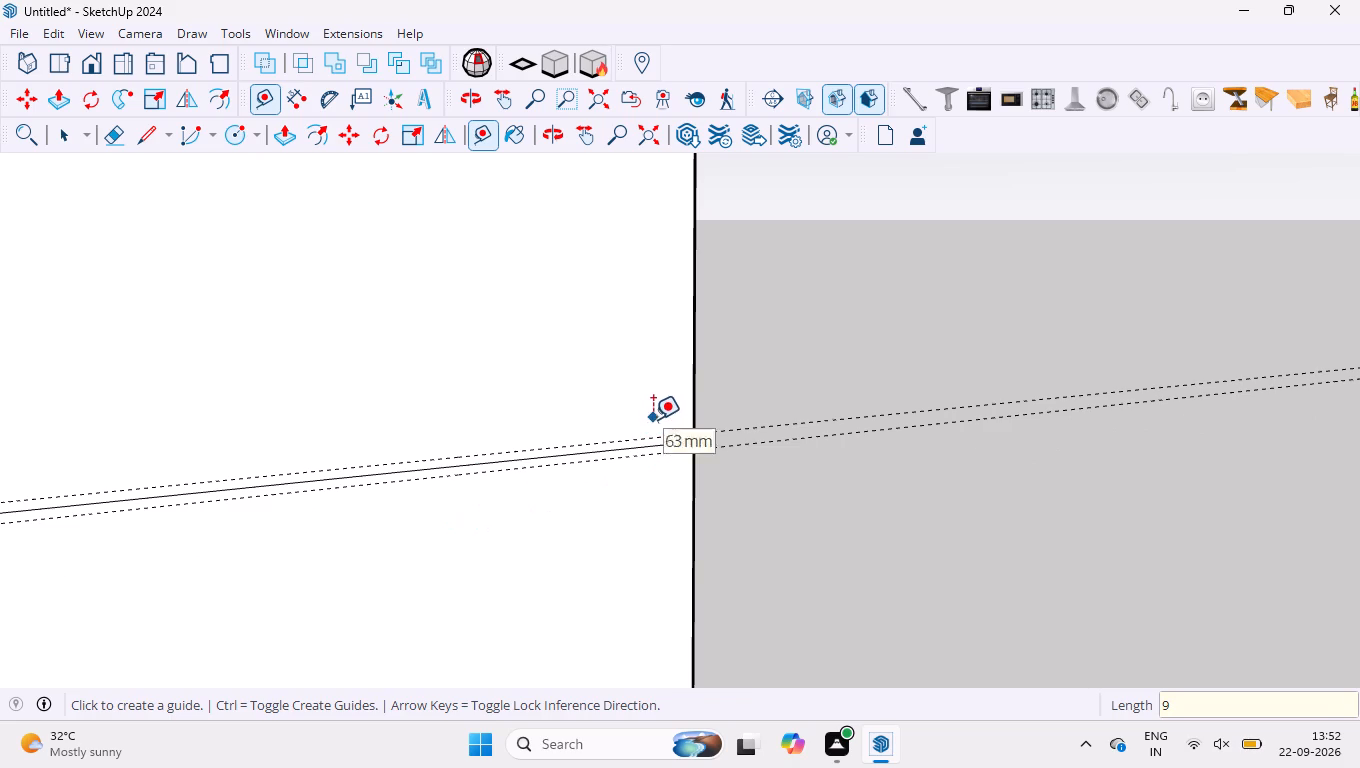
Draw an edge about 749 mm long across the end panel along the guide above the lowest division line.
key("l")
scroll(916, 321, "down", 4)
scroll(73, 431, "up", 1)
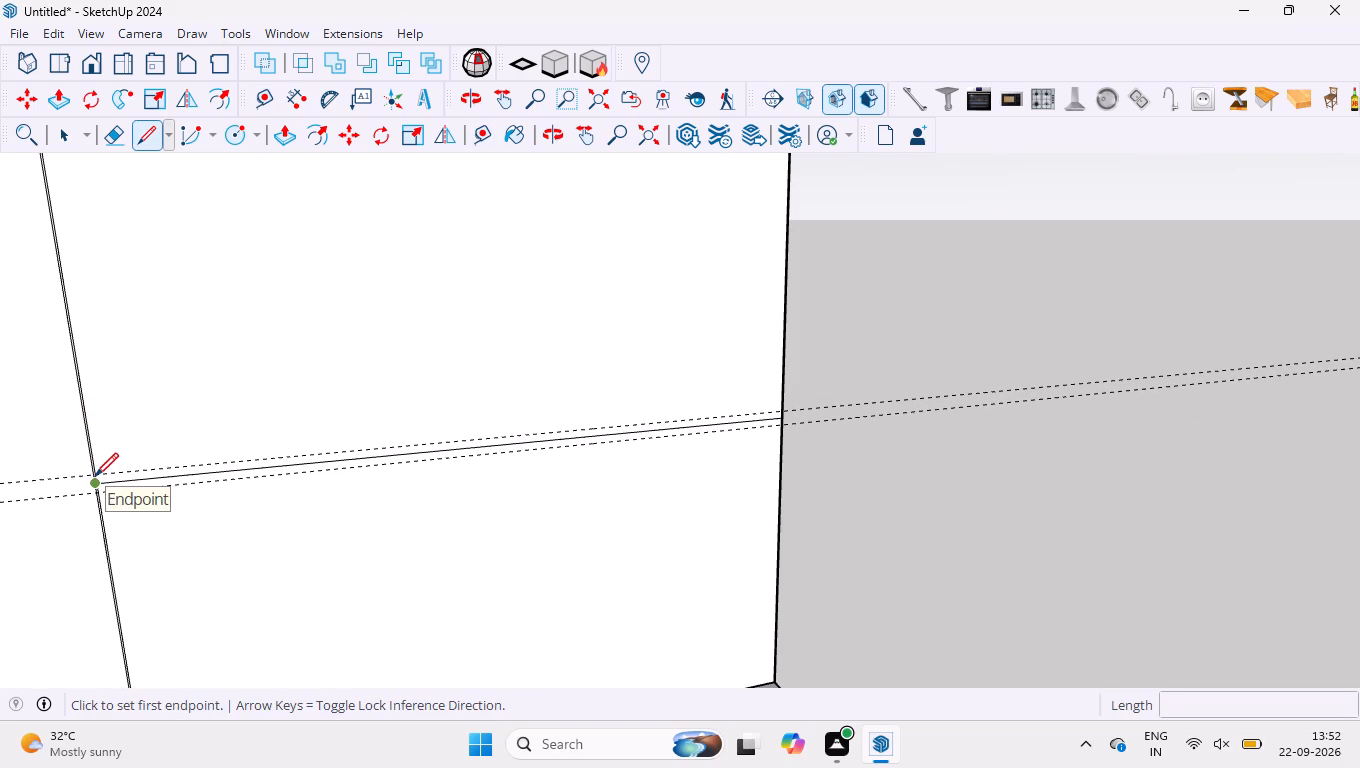
scroll(95, 477, "up", 20)
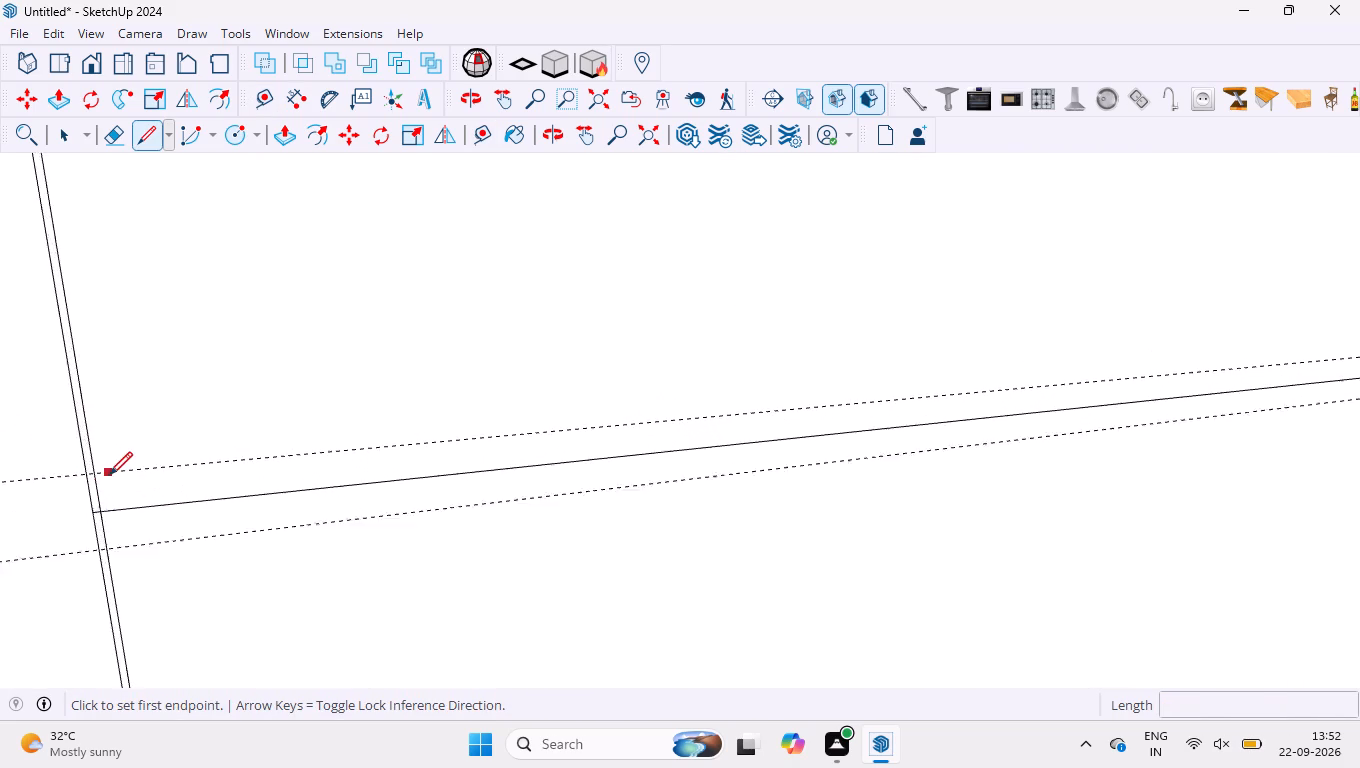
scroll(109, 475, "up", 1)
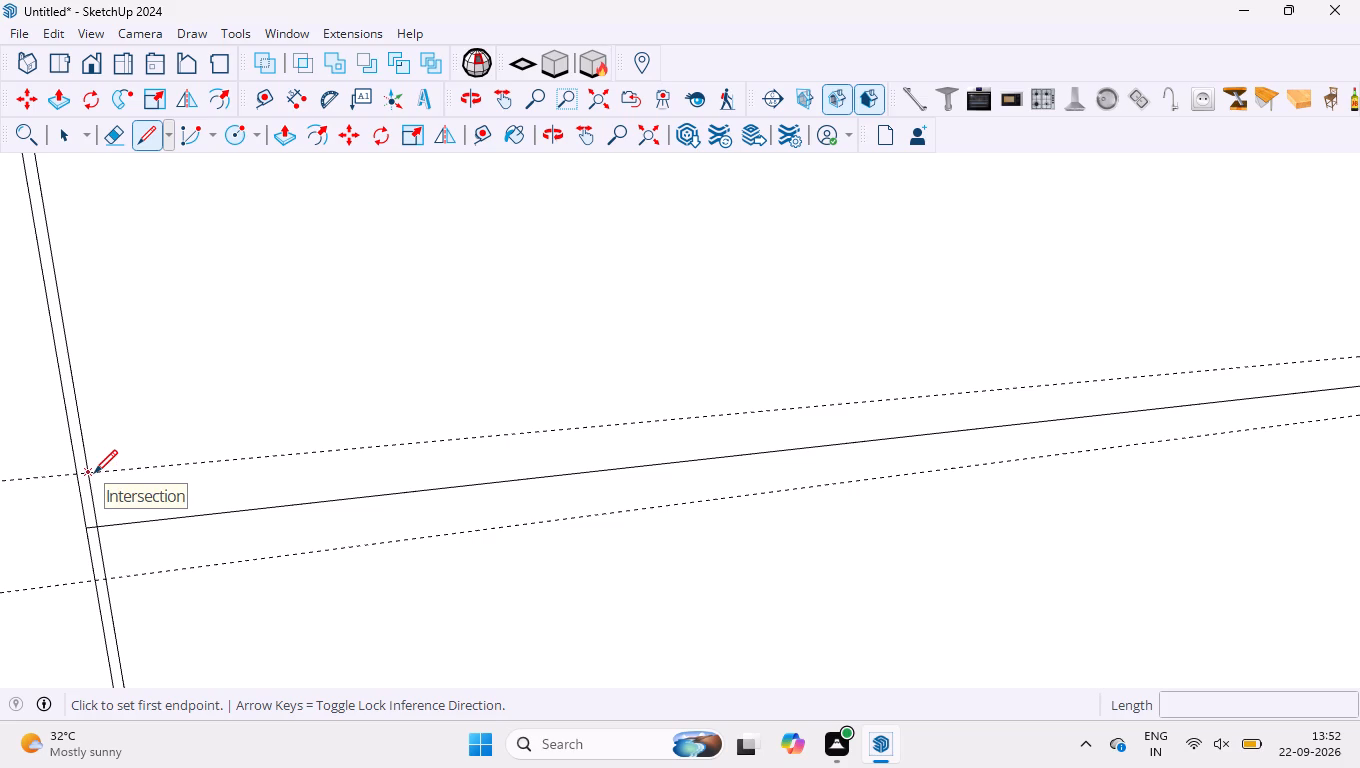
left_click(94, 473)
scroll(484, 504, "down", 16)
scroll(403, 404, "down", 5)
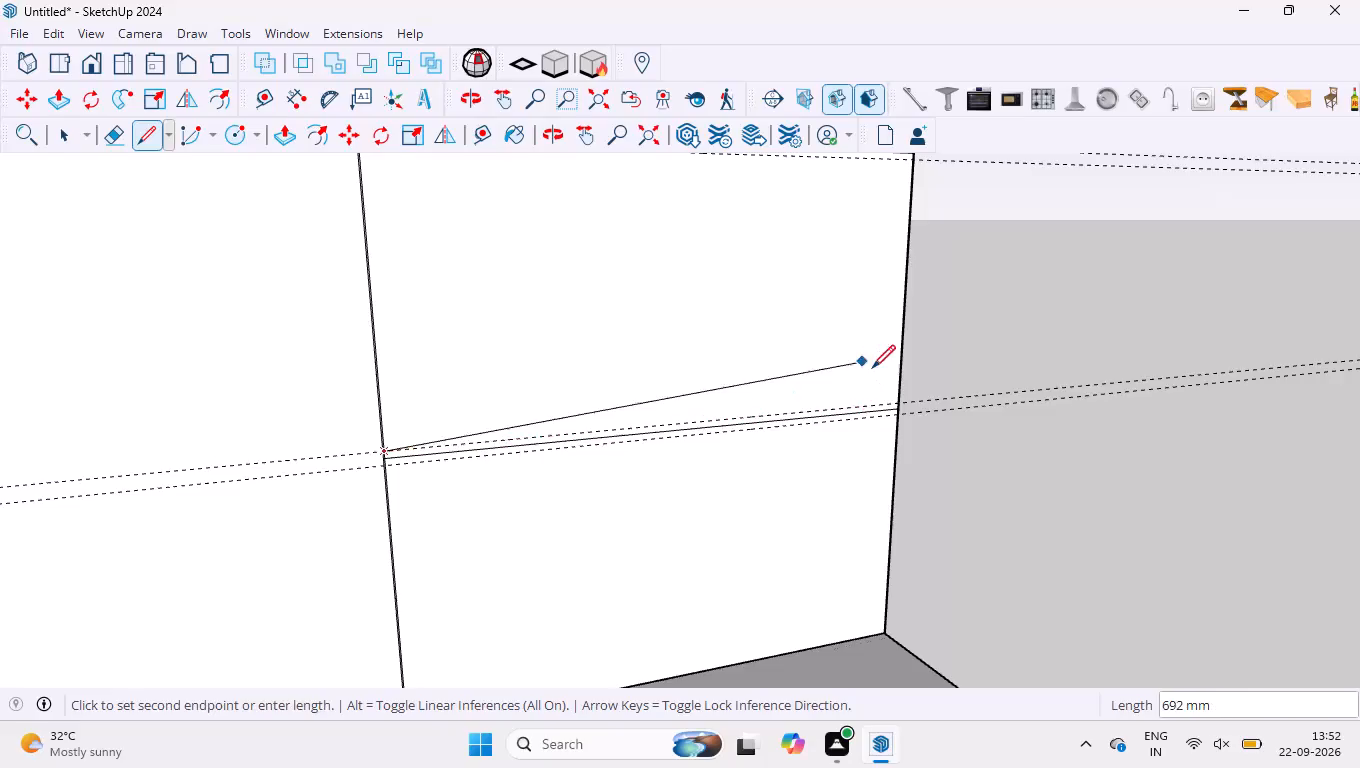
scroll(920, 400, "up", 6)
left_click(887, 401)
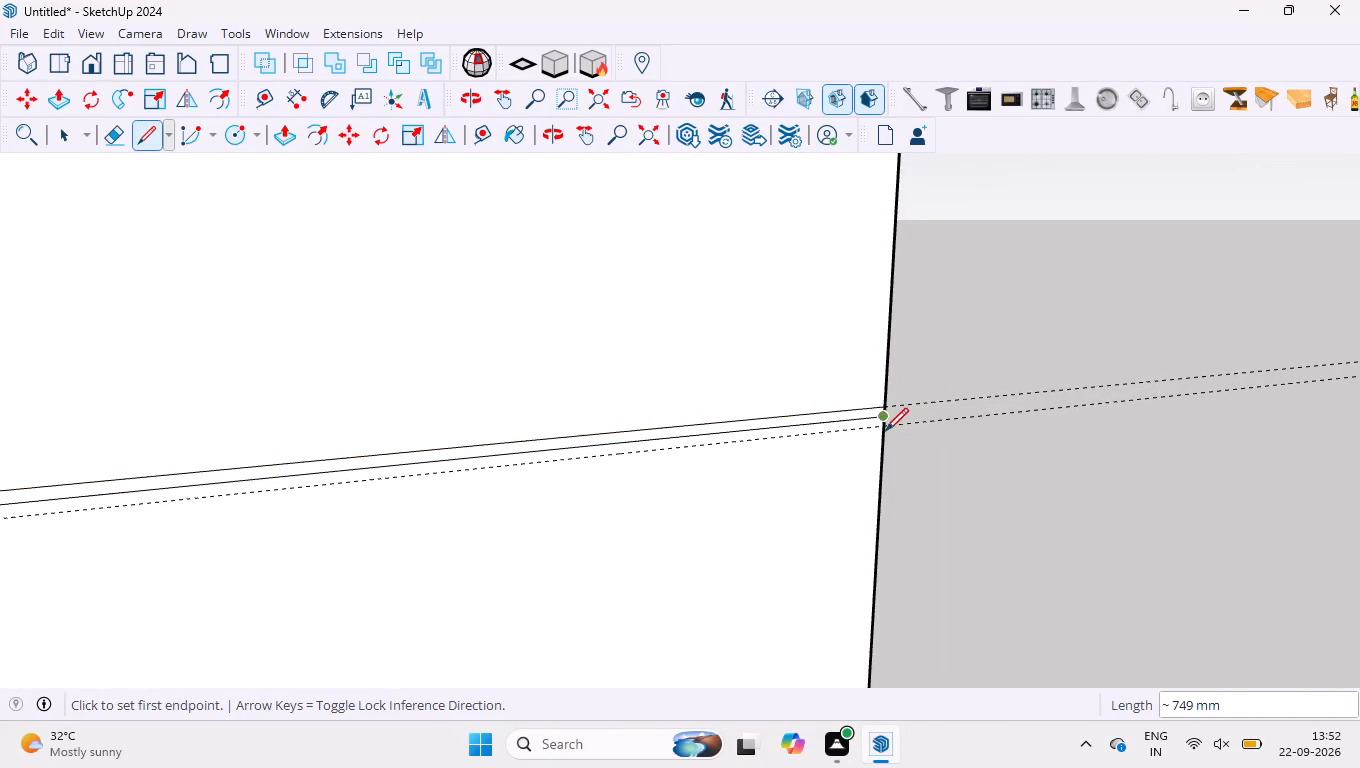
Draw an edge about 749 mm long across the end panel along the guide below the lowest division line.
left_click(883, 429)
scroll(823, 469, "down", 2)
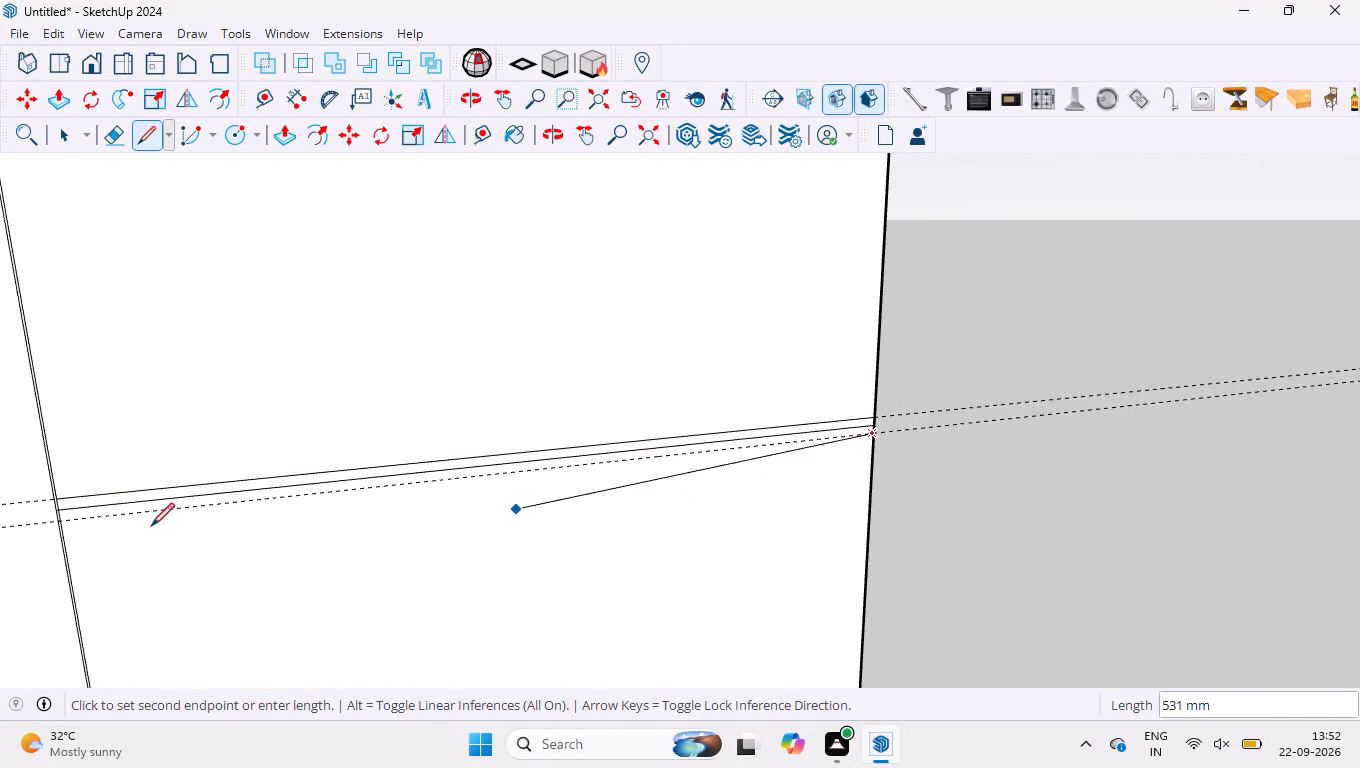
scroll(64, 522, "up", 13)
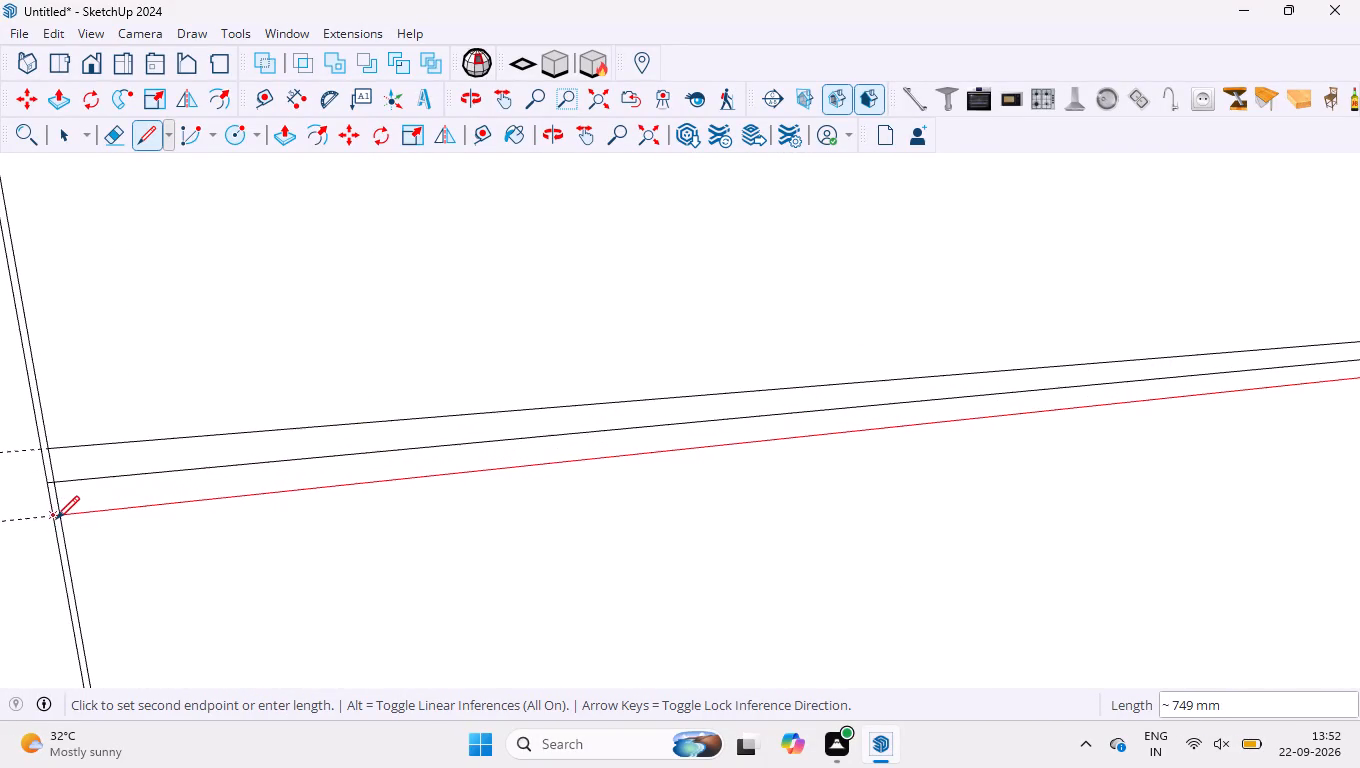
left_click(63, 515)
Draw an edge about 747 mm long along the guide above the end panel's third division line from the top.
scroll(166, 575, "down", 17)
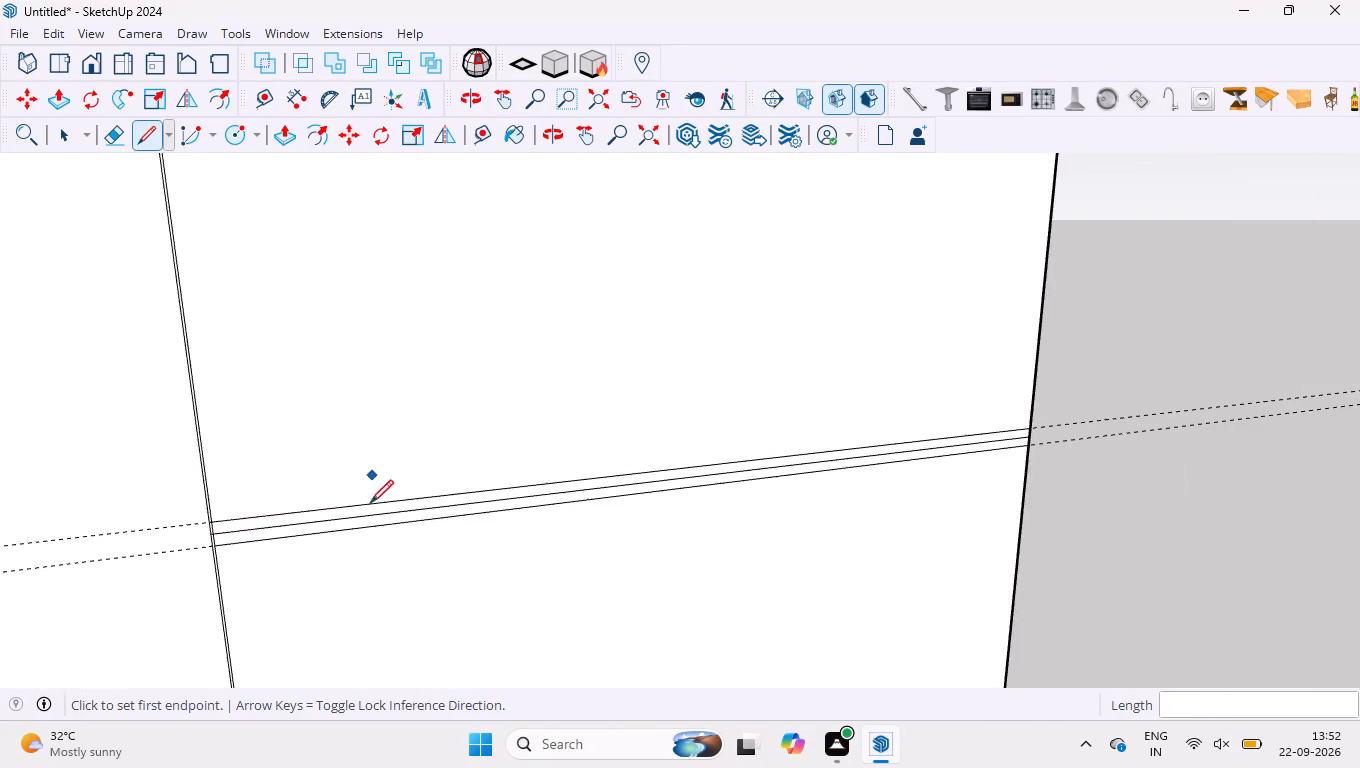
scroll(370, 503, "down", 5)
scroll(341, 251, "up", 9)
scroll(186, 325, "up", 8)
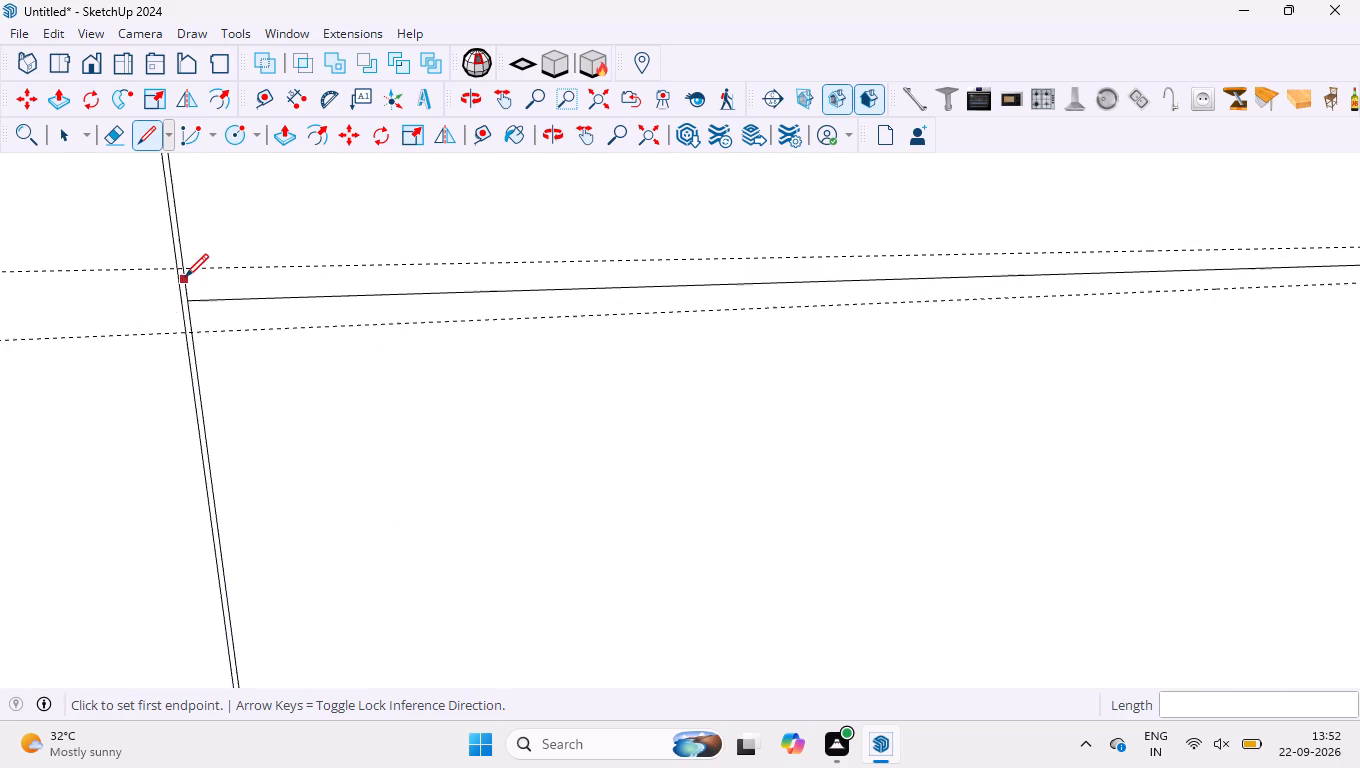
scroll(185, 277, "up", 5)
left_click(190, 264)
scroll(249, 264, "down", 4)
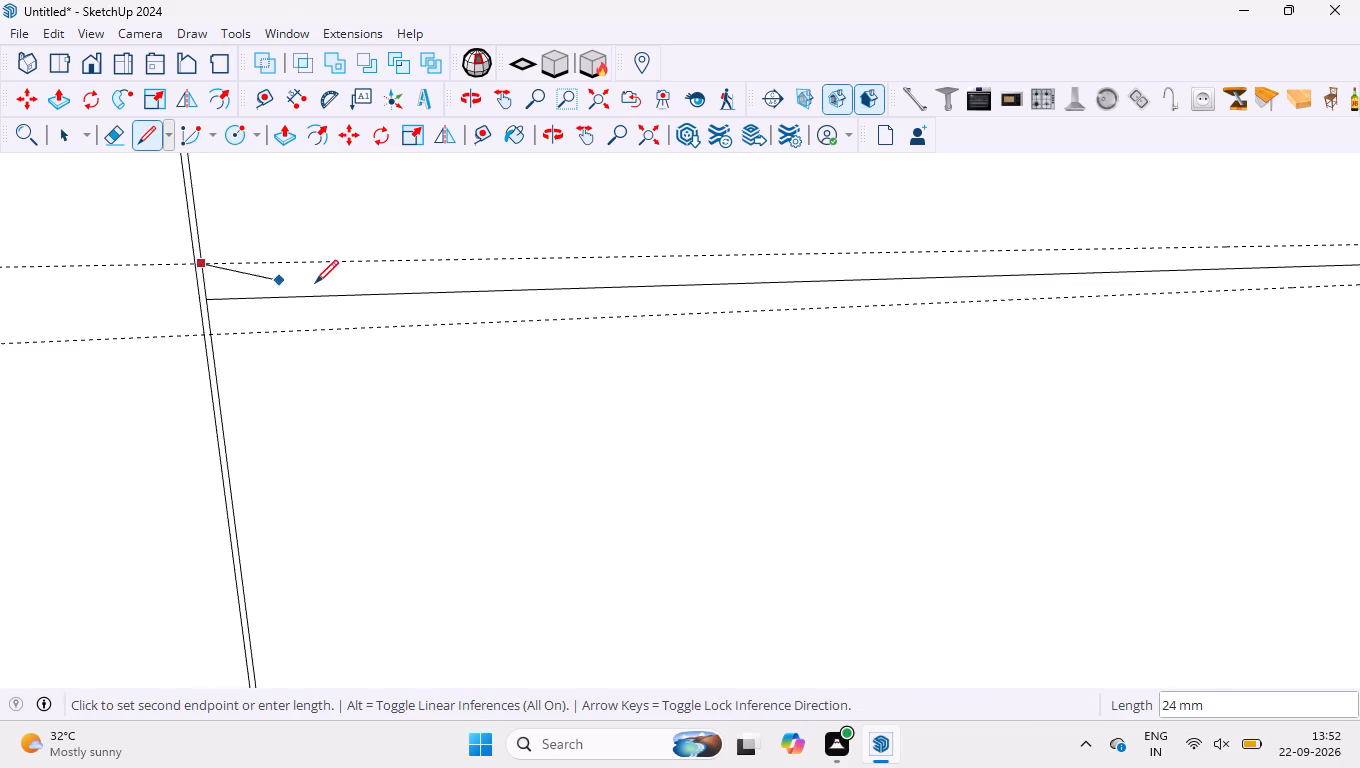
scroll(298, 295, "down", 11)
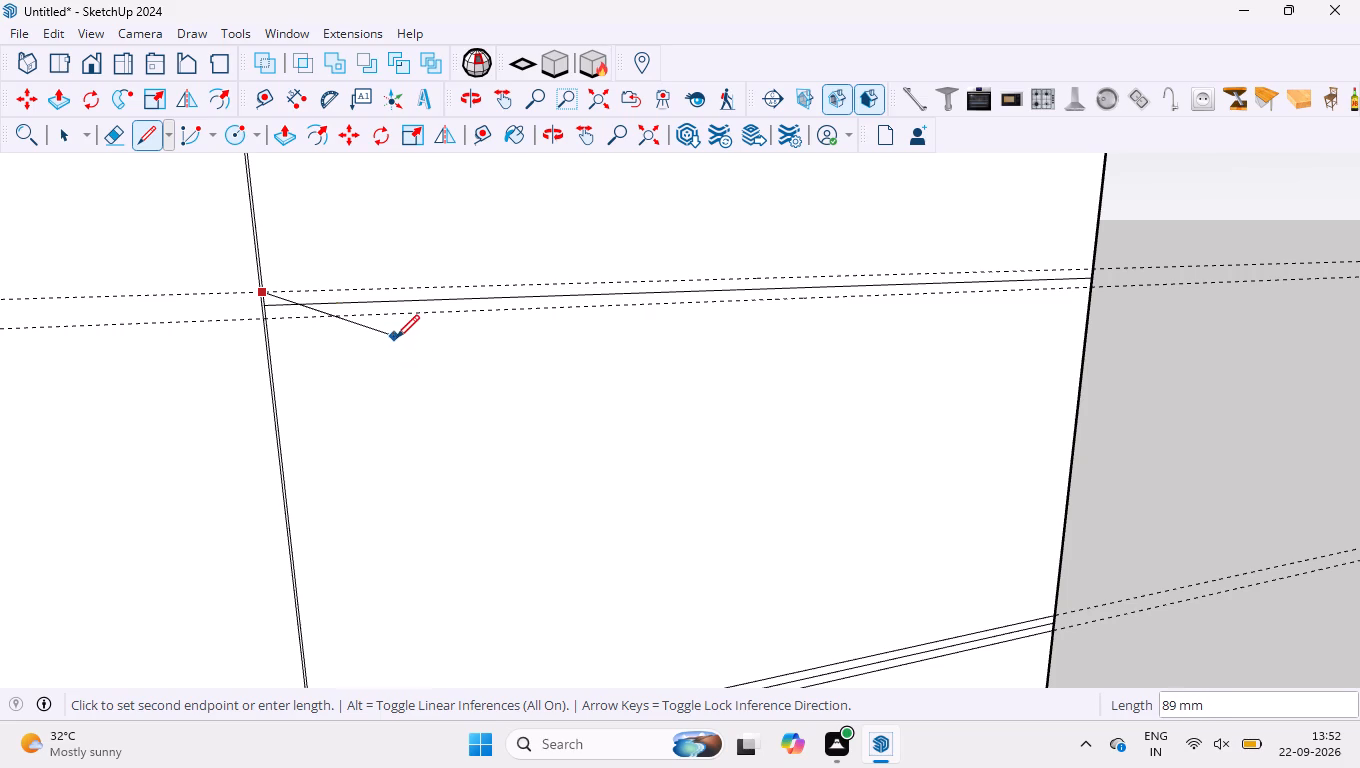
left_click(1088, 266)
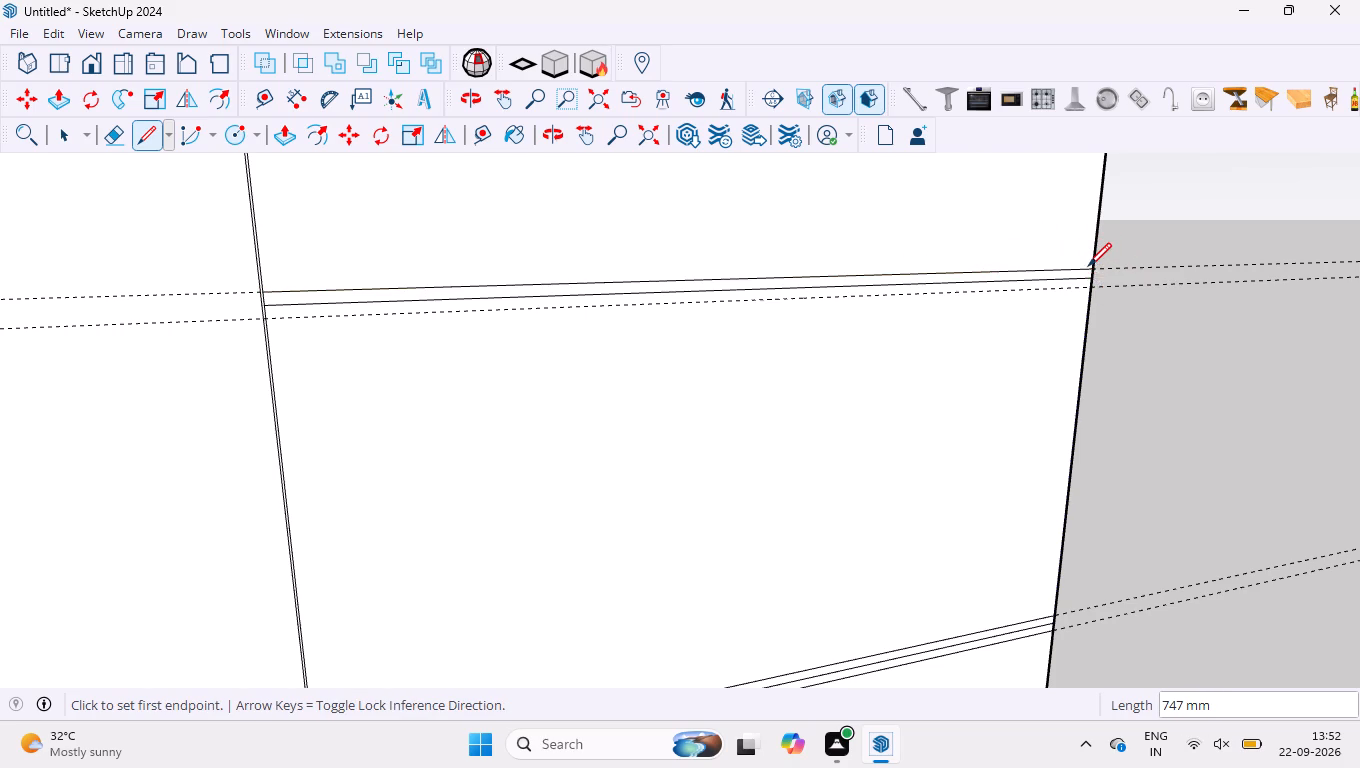
Draw an edge across the end panel along the guide below the third division line from the top.
scroll(1087, 287, "up", 5)
left_click(1091, 287)
scroll(1079, 303, "down", 5)
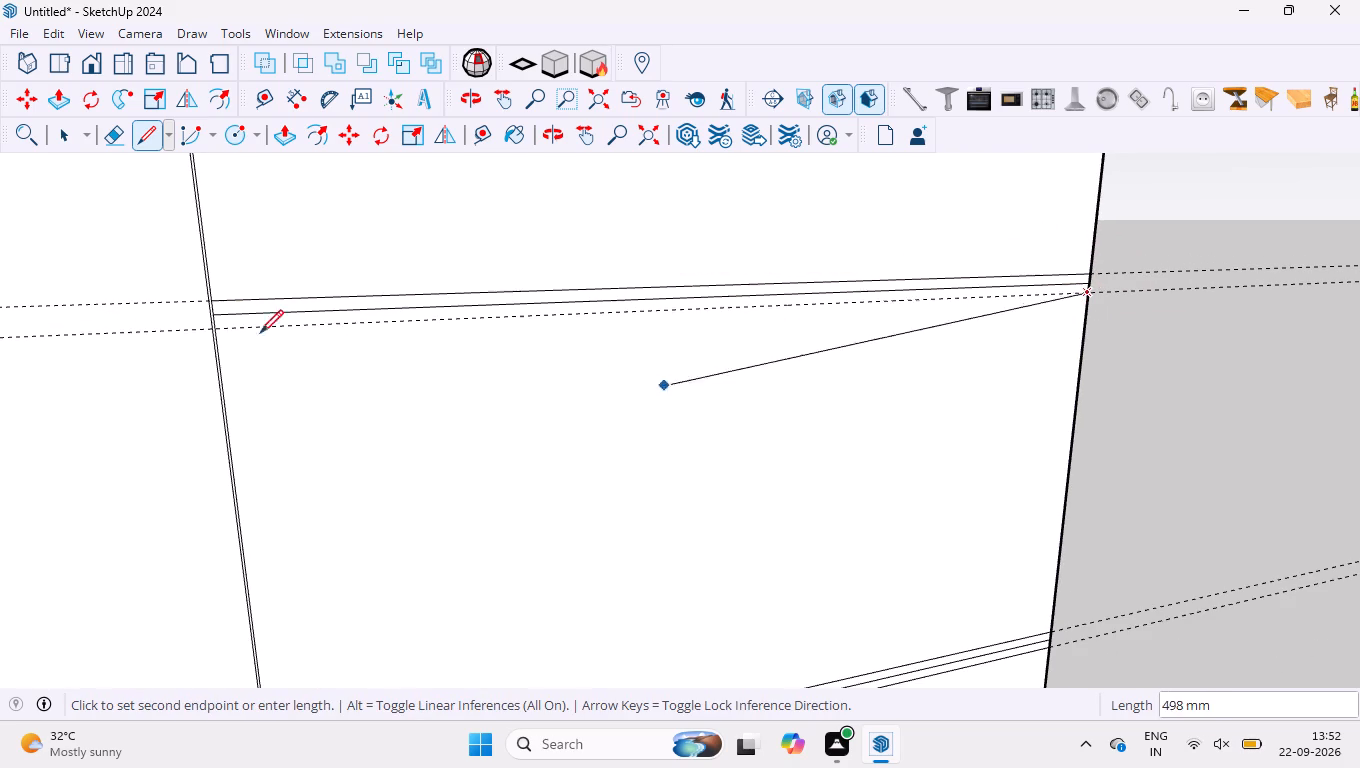
scroll(193, 303, "up", 13)
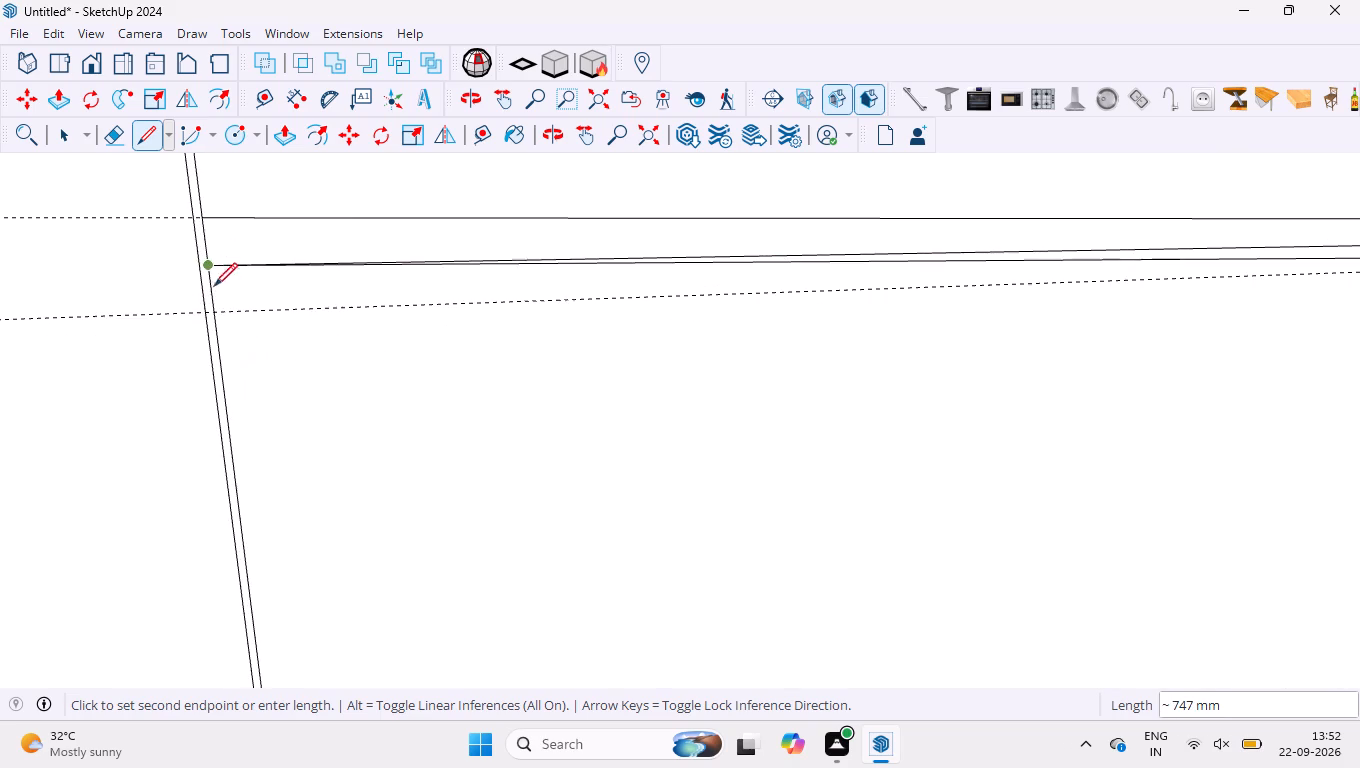
scroll(211, 301, "up", 3)
left_click(220, 318)
Draw an edge about 749 mm long along the guide below the end panel's second division line from the top.
scroll(255, 384, "down", 10)
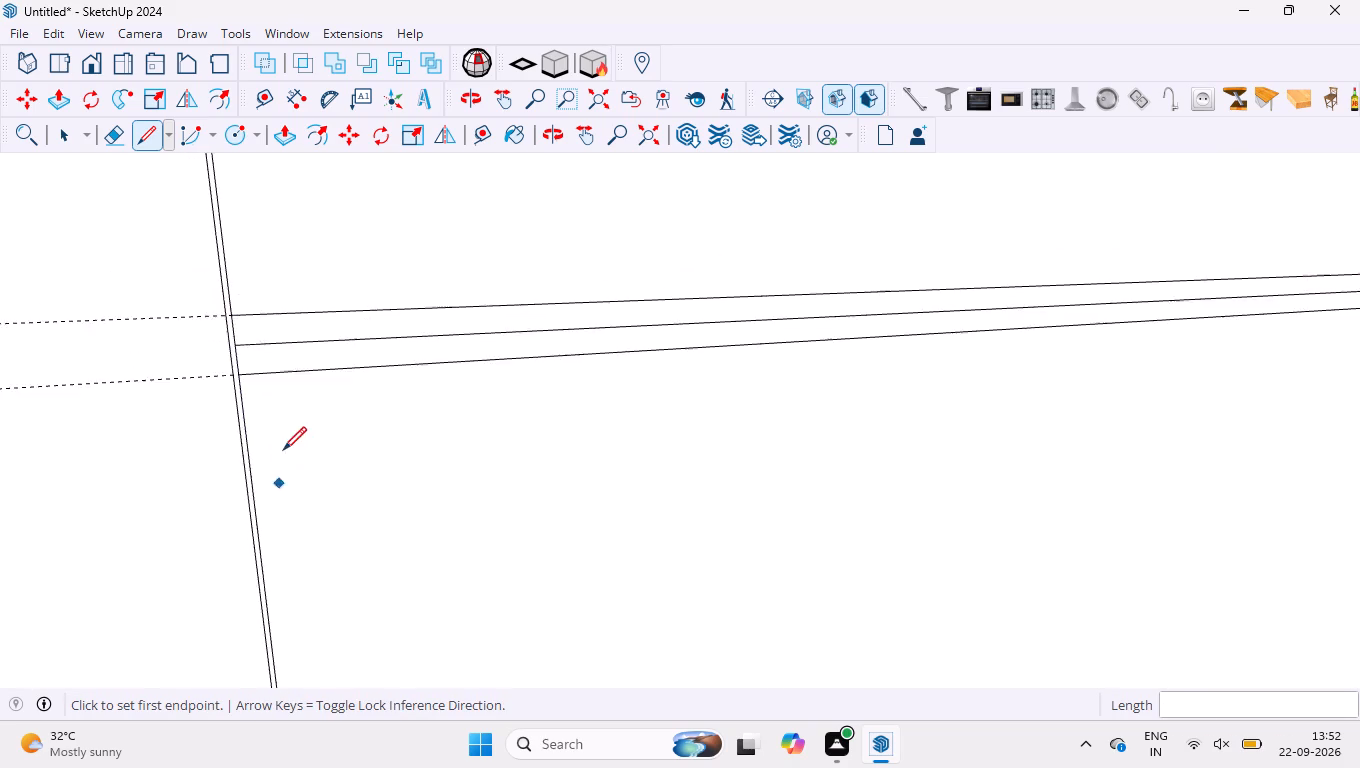
scroll(283, 450, "down", 20)
scroll(283, 450, "down", 4)
scroll(347, 370, "up", 4)
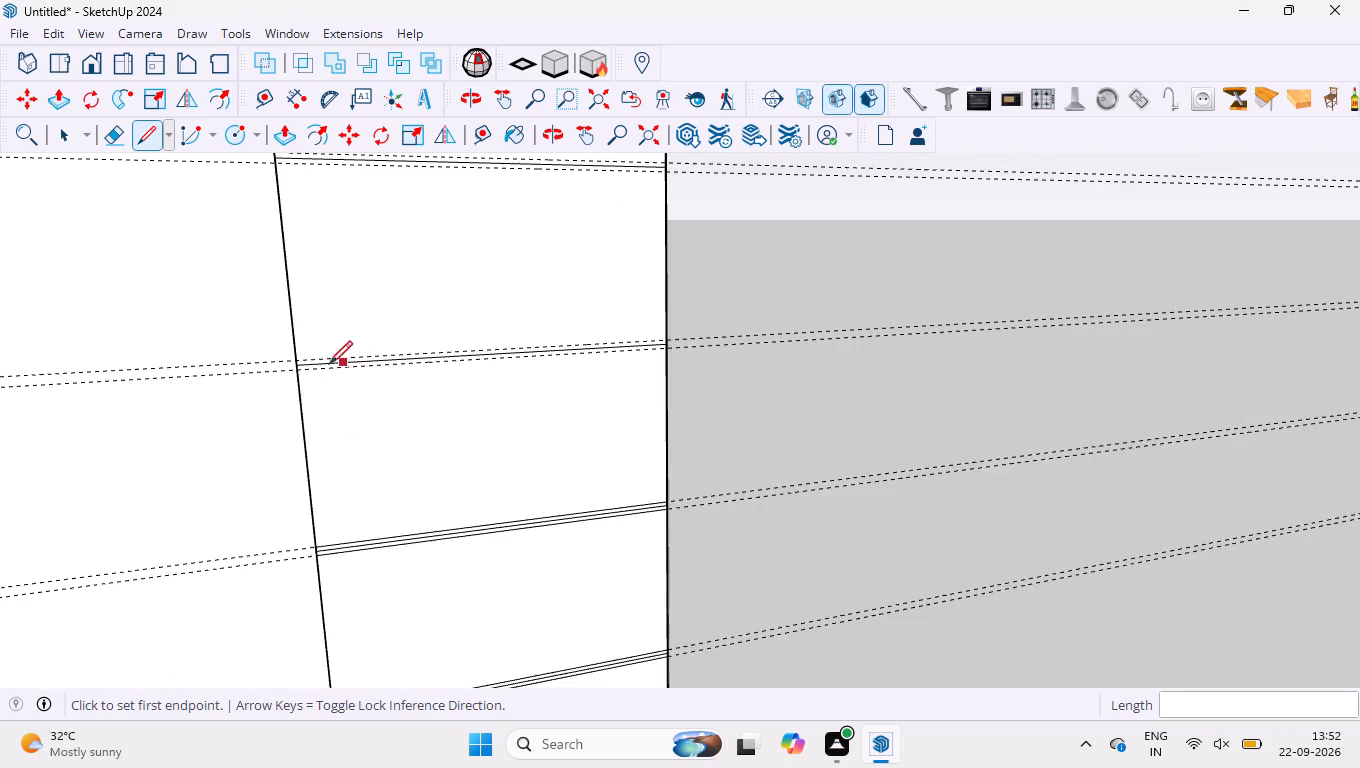
scroll(329, 364, "up", 12)
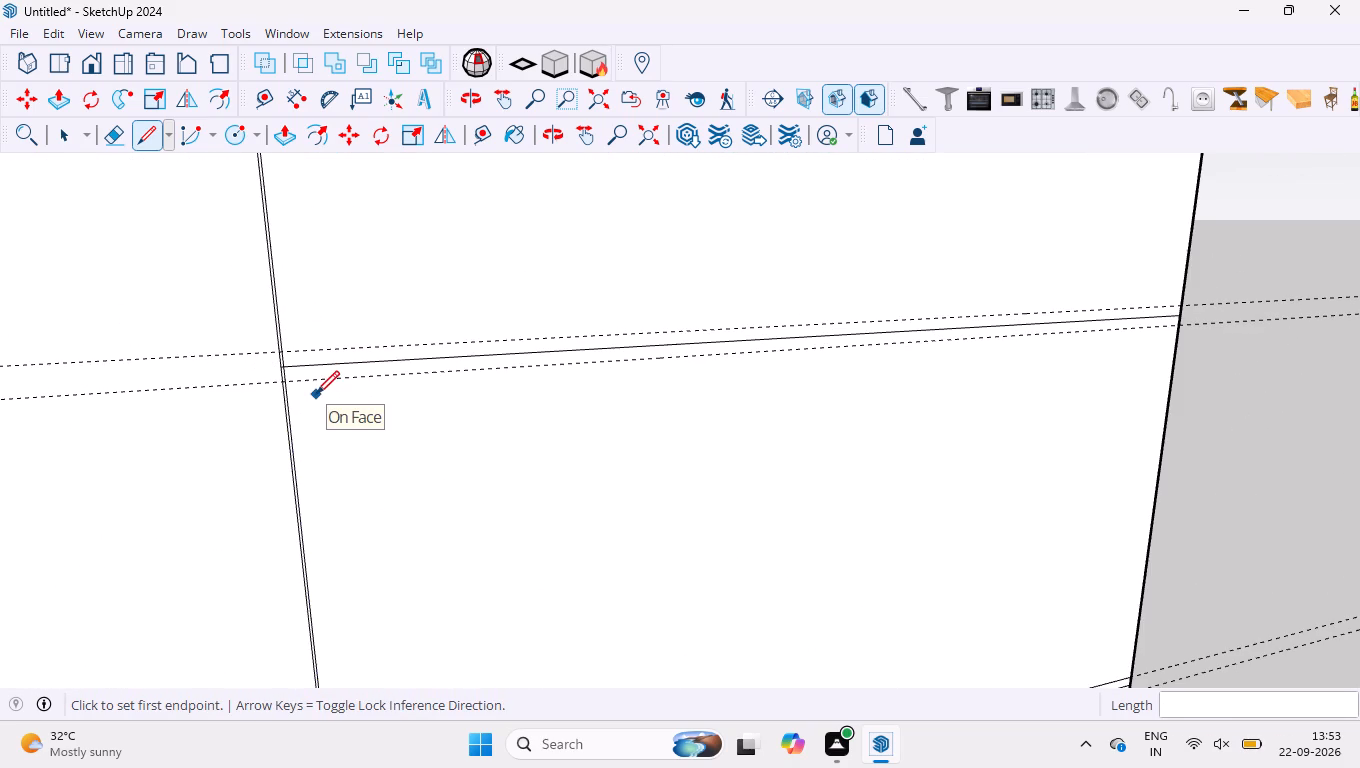
scroll(316, 394, "up", 1)
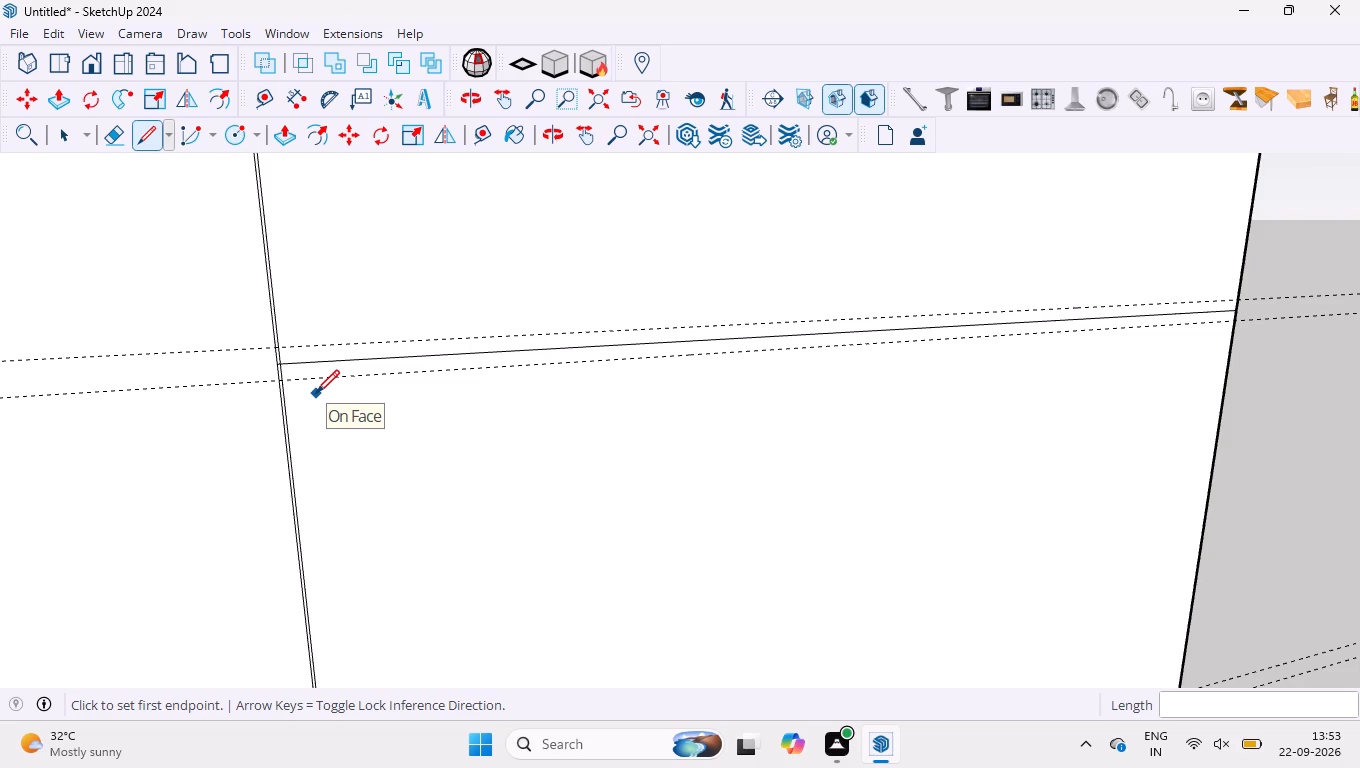
scroll(316, 393, "up", 5)
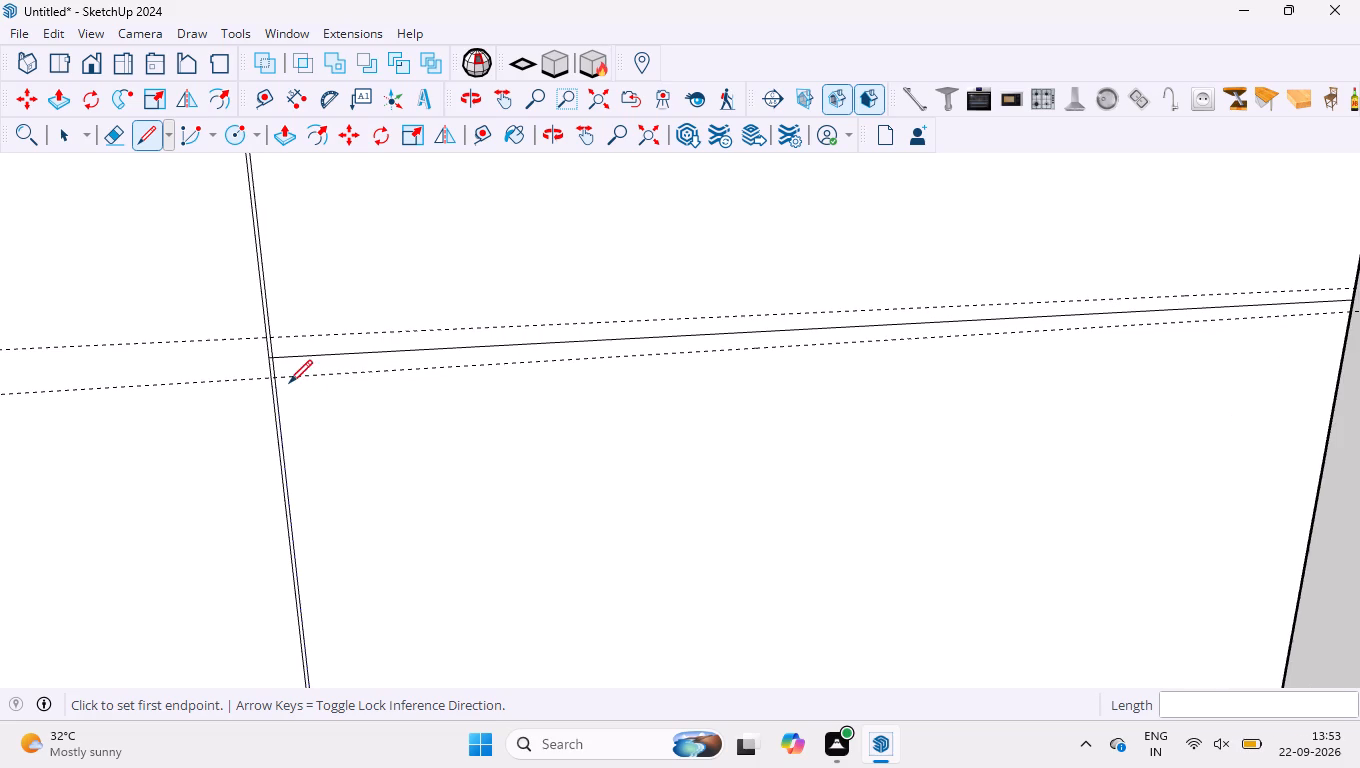
scroll(289, 383, "up", 13)
scroll(197, 363, "up", 2)
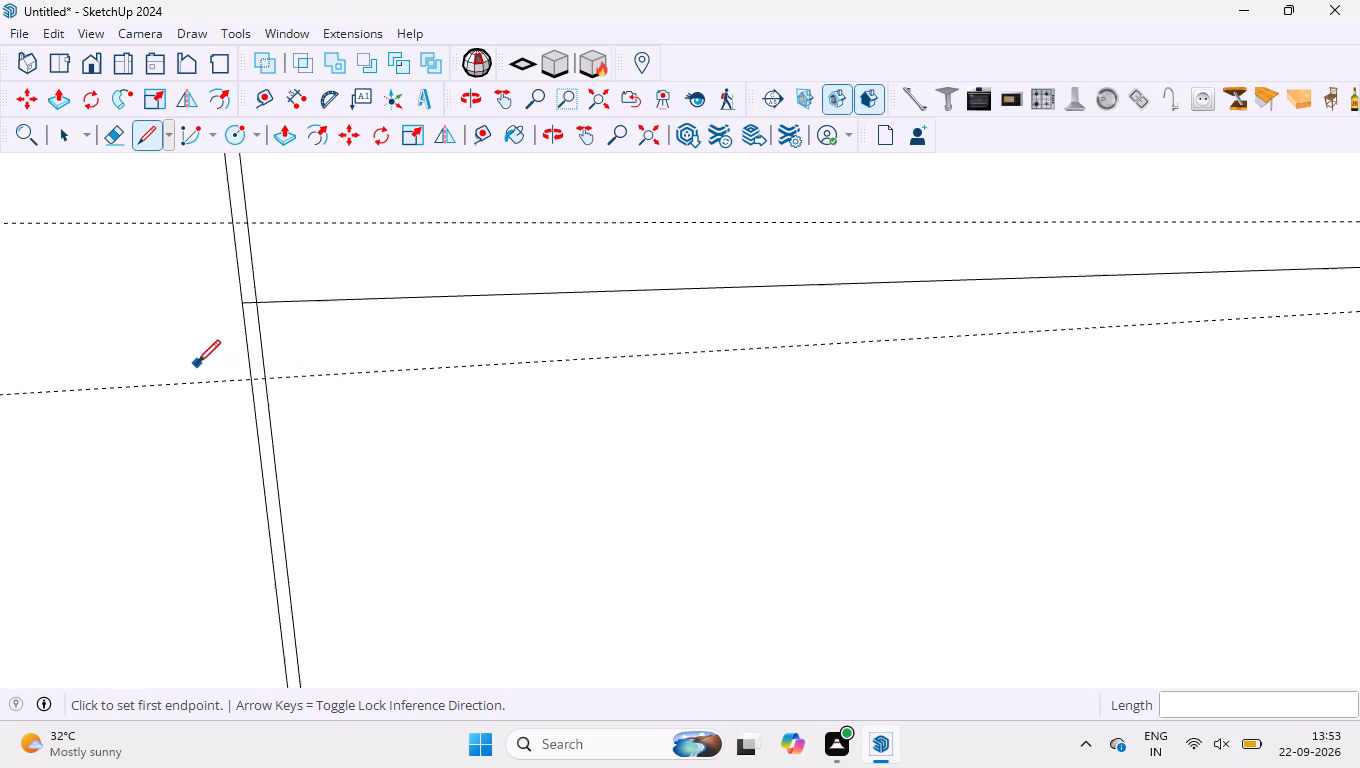
left_click(267, 376)
scroll(267, 381, "down", 4)
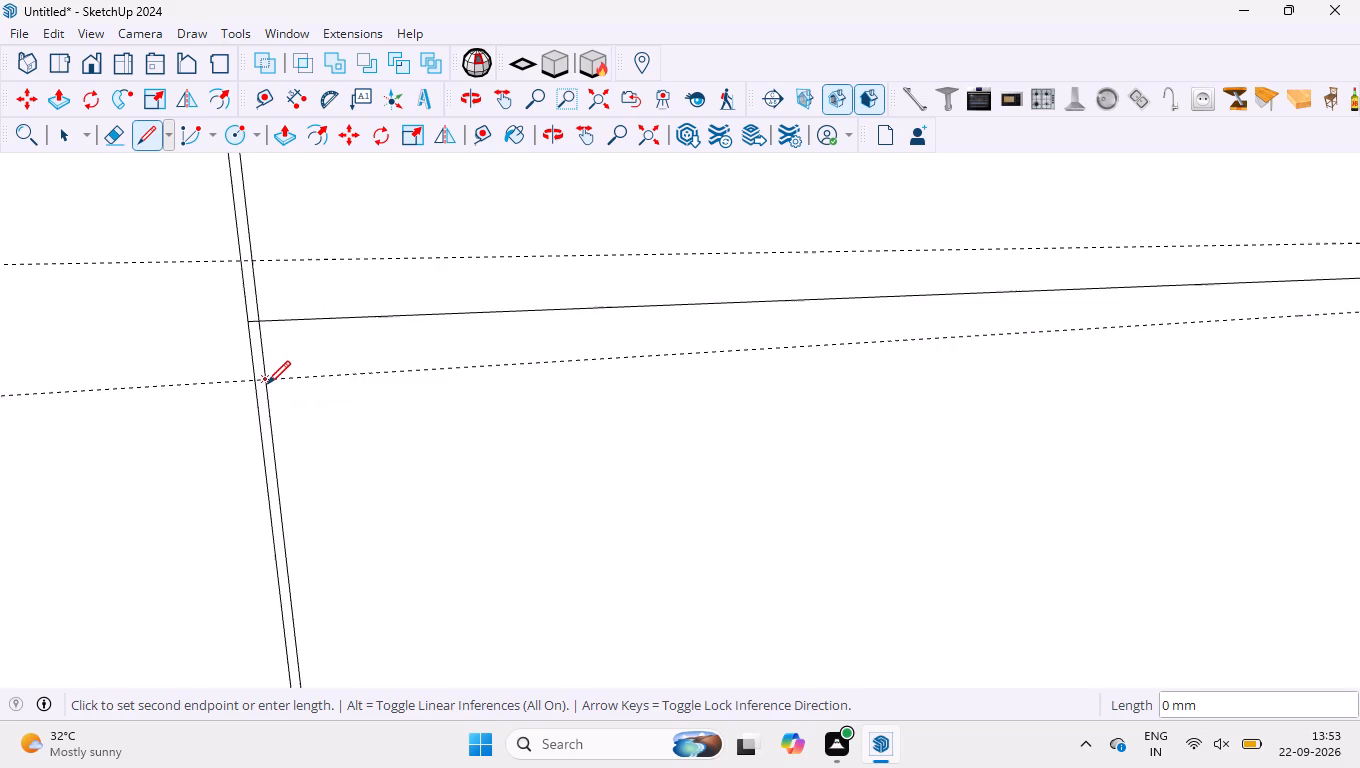
scroll(267, 385, "down", 11)
scroll(404, 420, "down", 4)
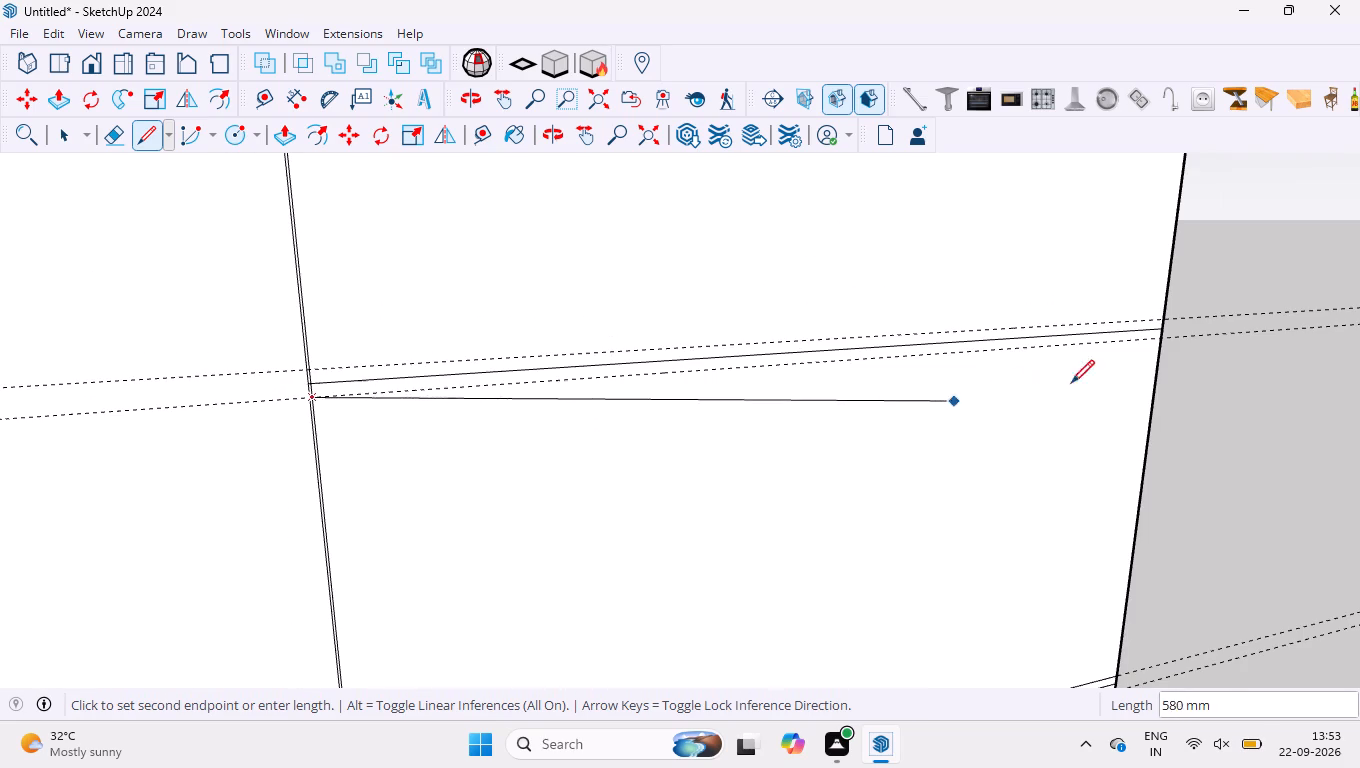
scroll(1157, 336, "up", 8)
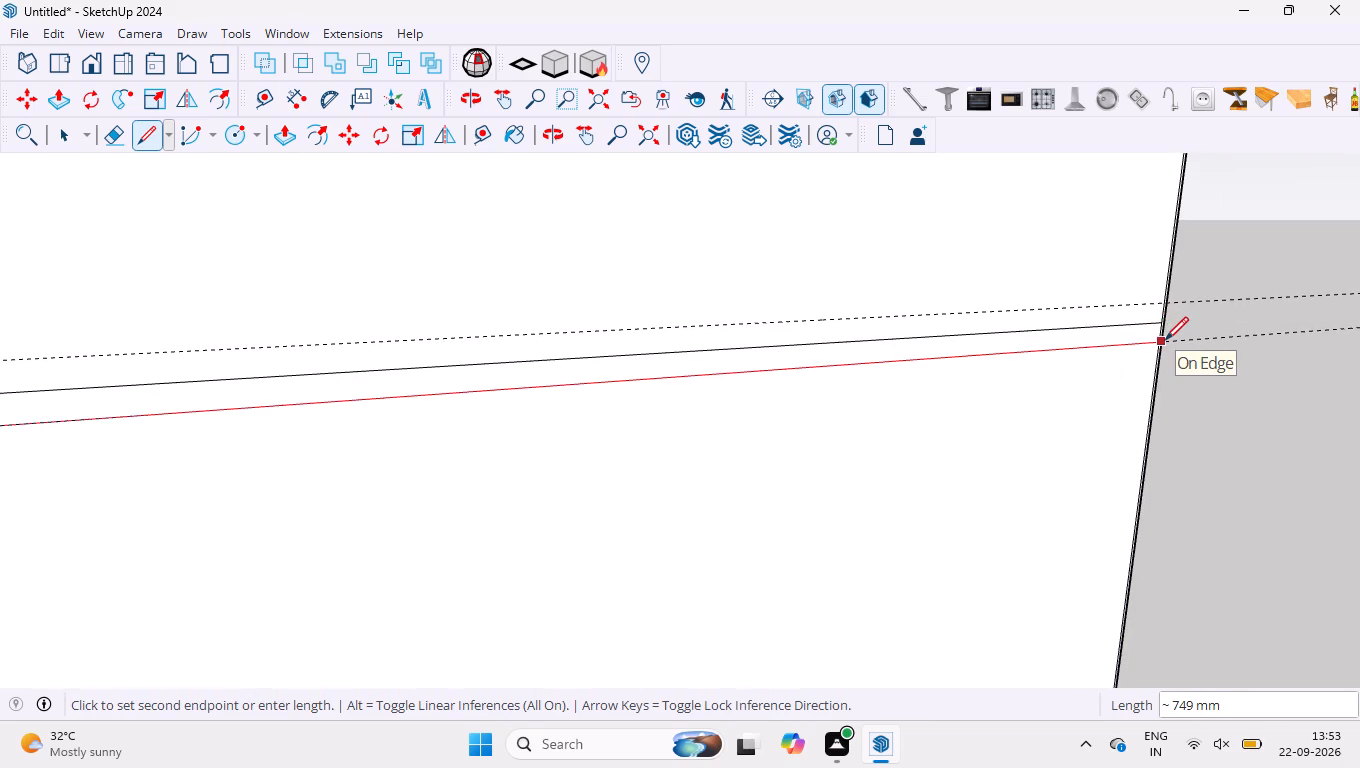
left_click(1165, 340)
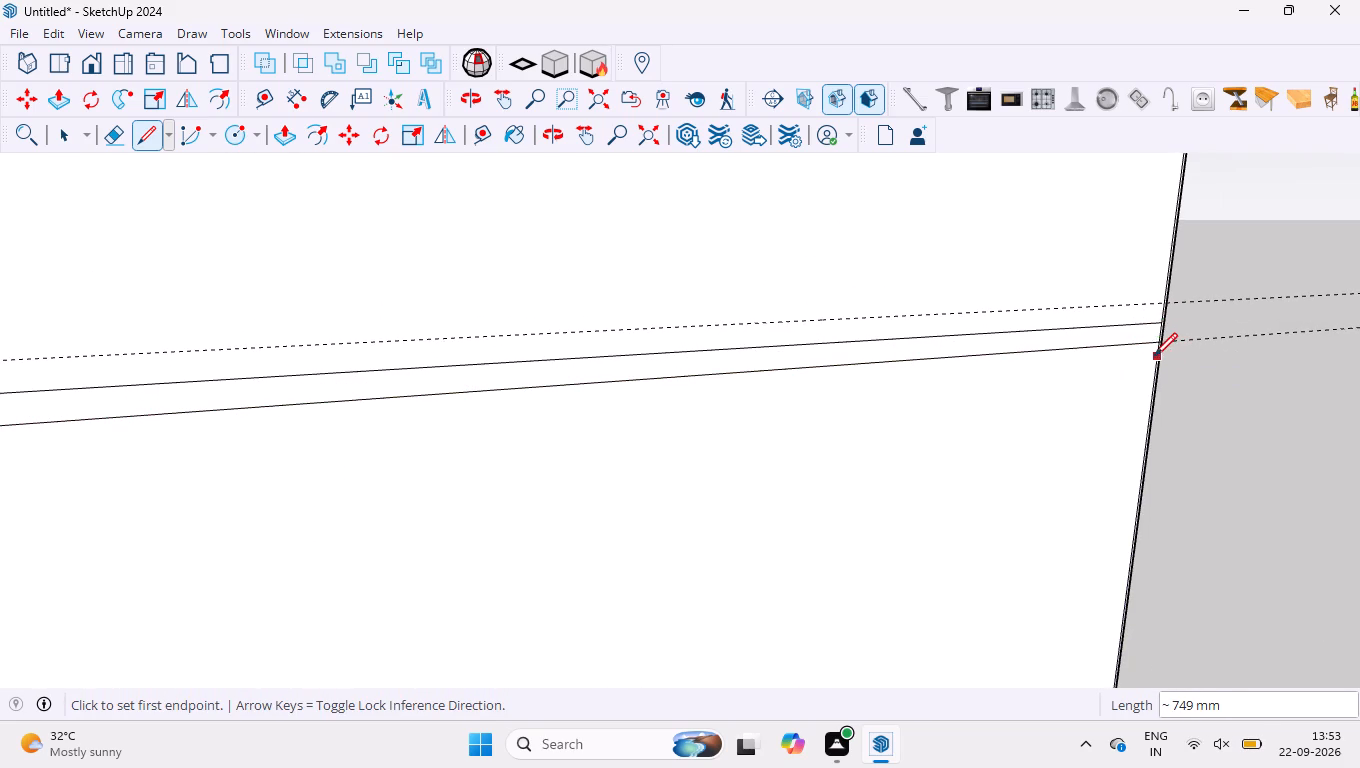
Draw an edge about 747 mm long along the guide above the end panel's second division line from the top.
scroll(1169, 296, "up", 2)
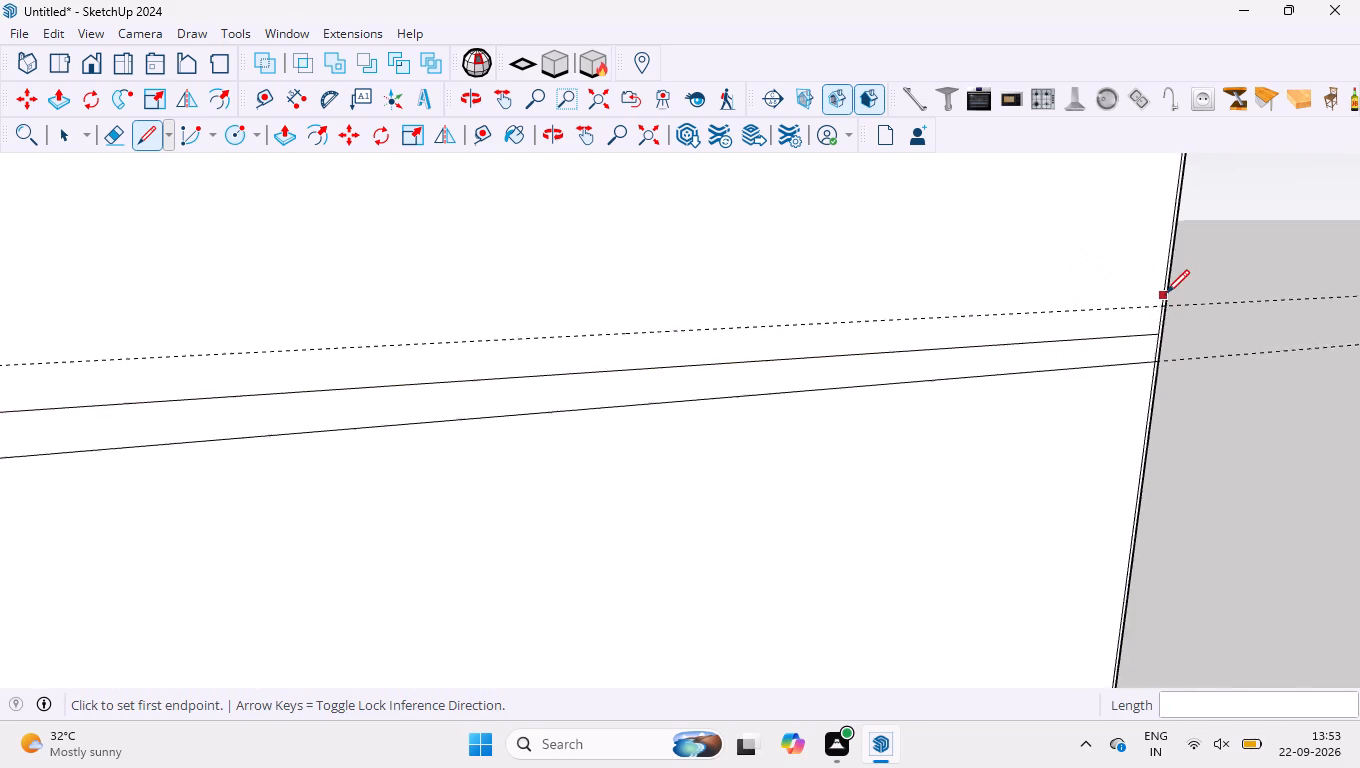
scroll(1166, 293, "up", 11)
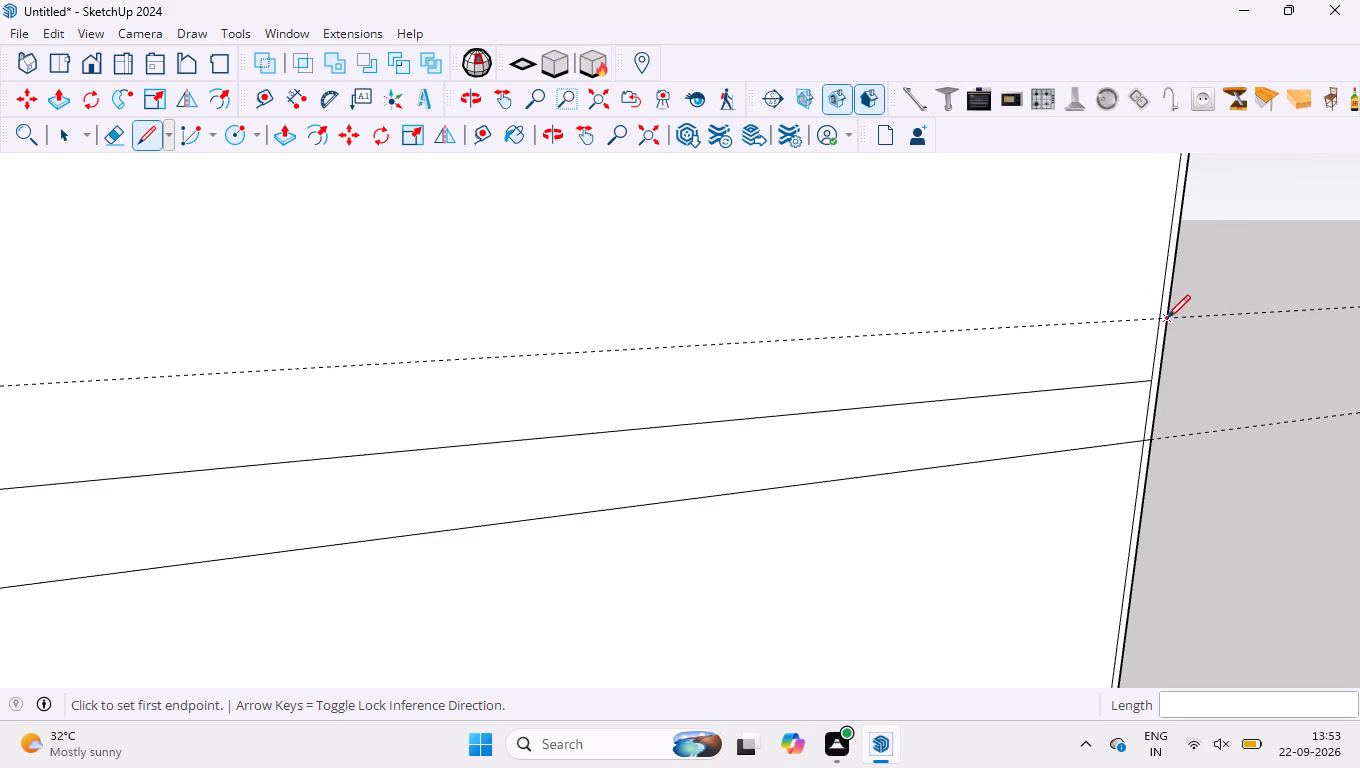
left_click(1161, 318)
scroll(1153, 309, "down", 13)
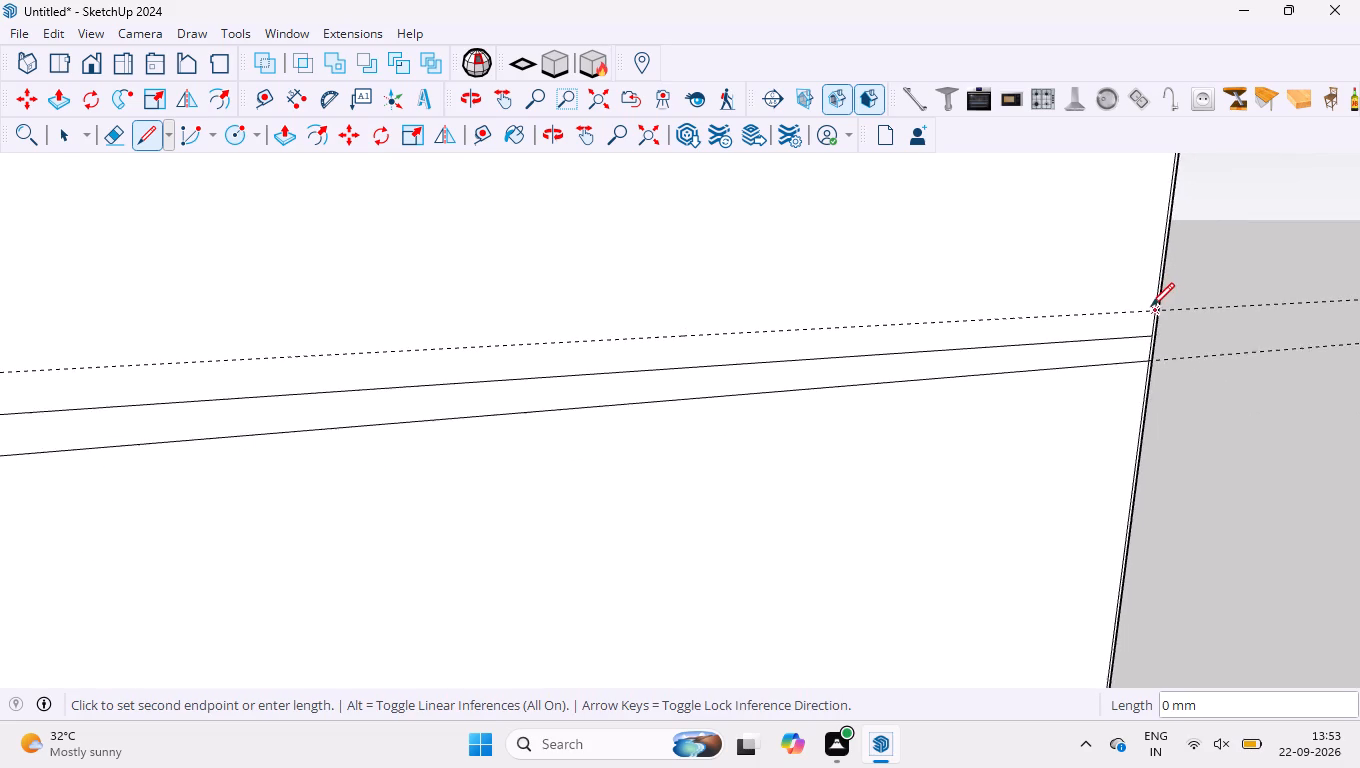
scroll(1151, 306, "down", 9)
scroll(192, 363, "up", 2)
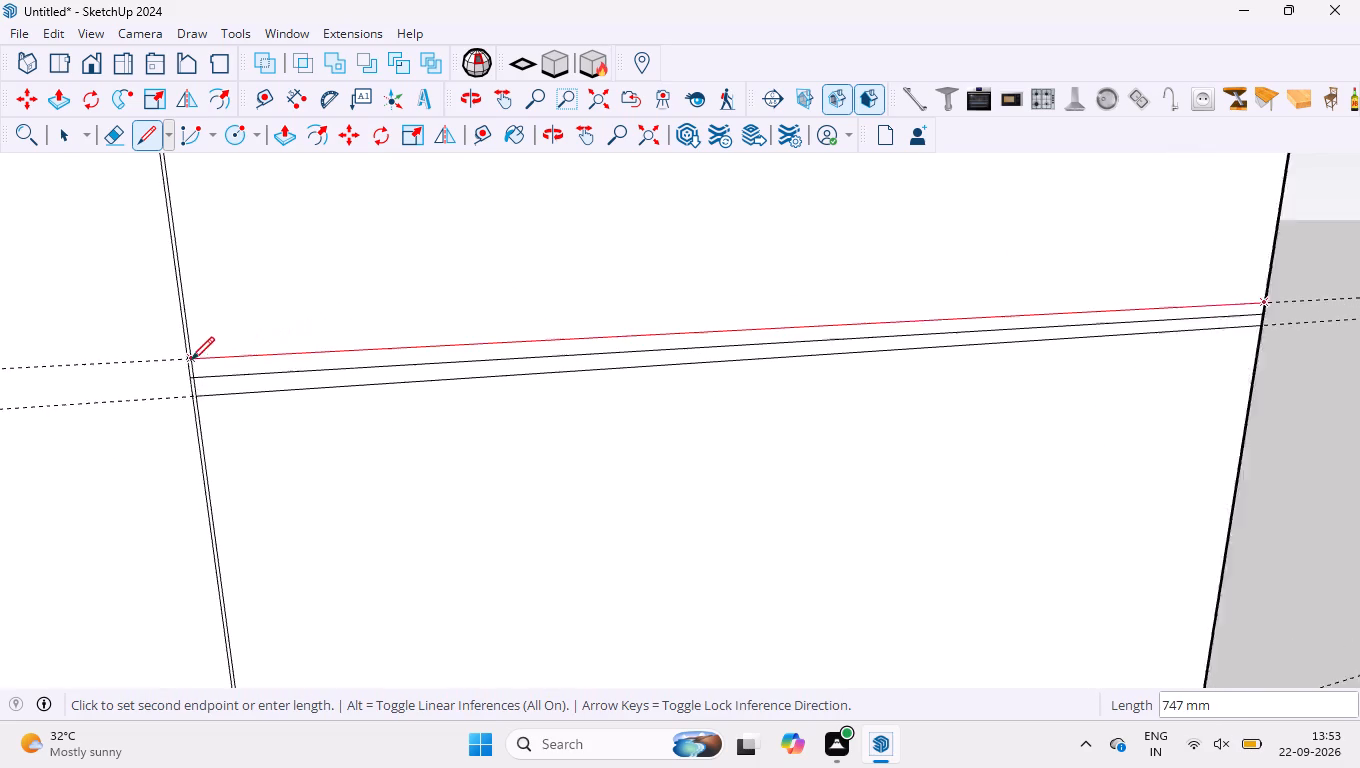
scroll(191, 360, "up", 16)
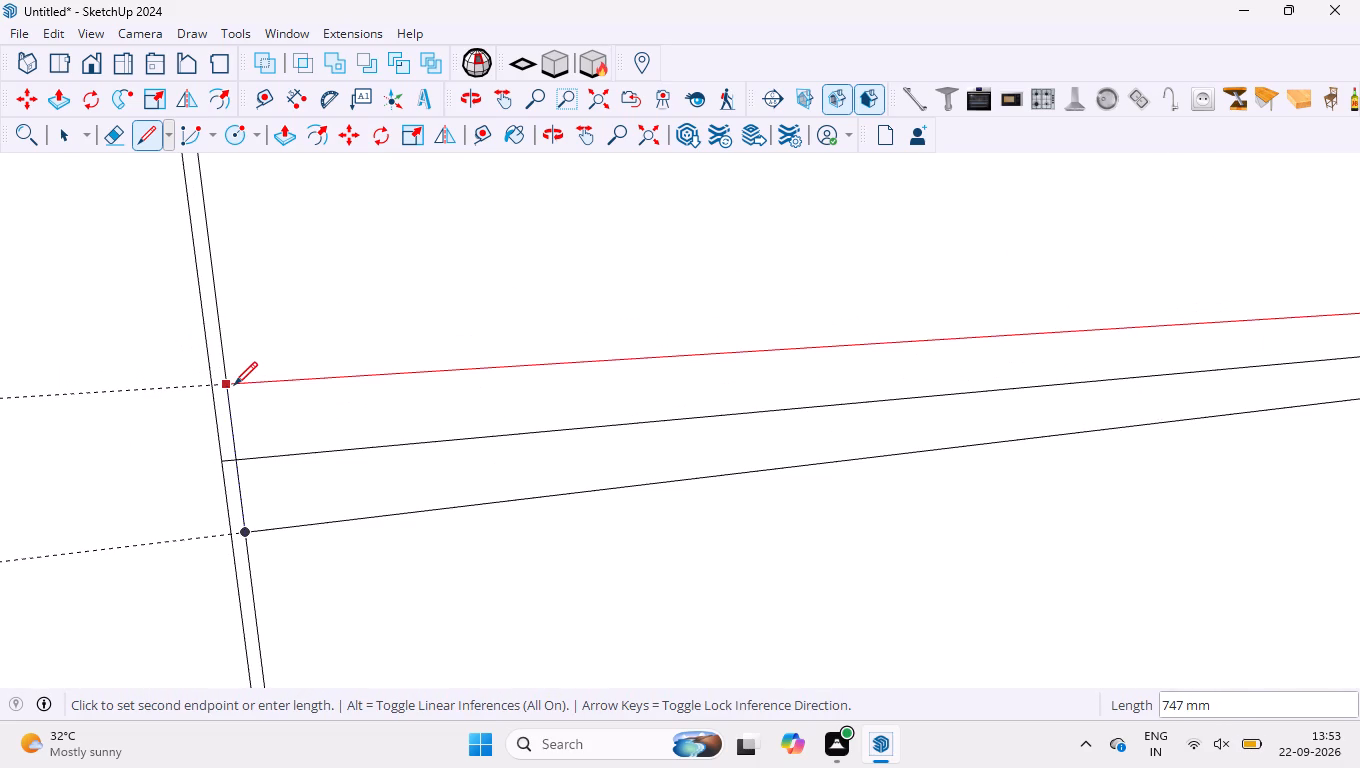
left_click(234, 385)
Draw an edge about 747 mm long along the guide above the end panel's topmost division line.
scroll(302, 470, "down", 1)
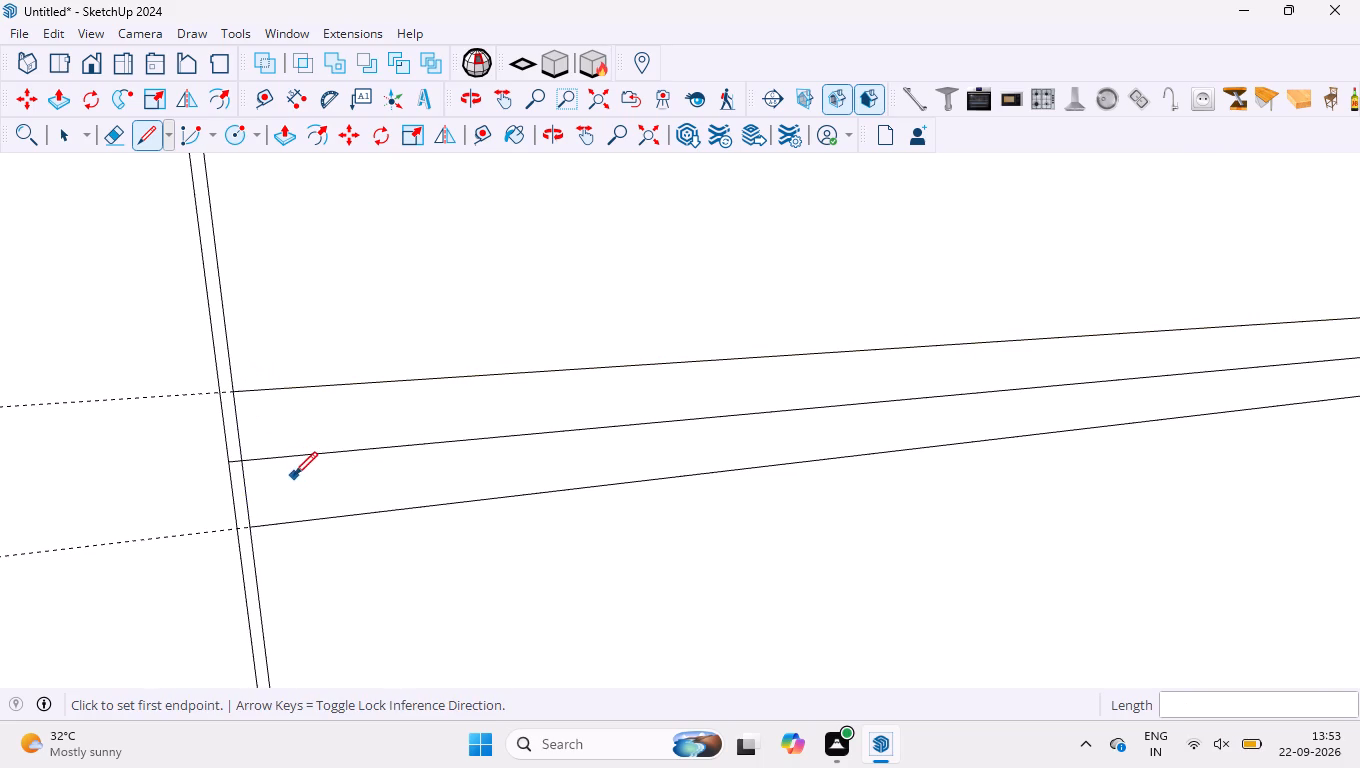
scroll(289, 480, "down", 20)
scroll(289, 480, "down", 9)
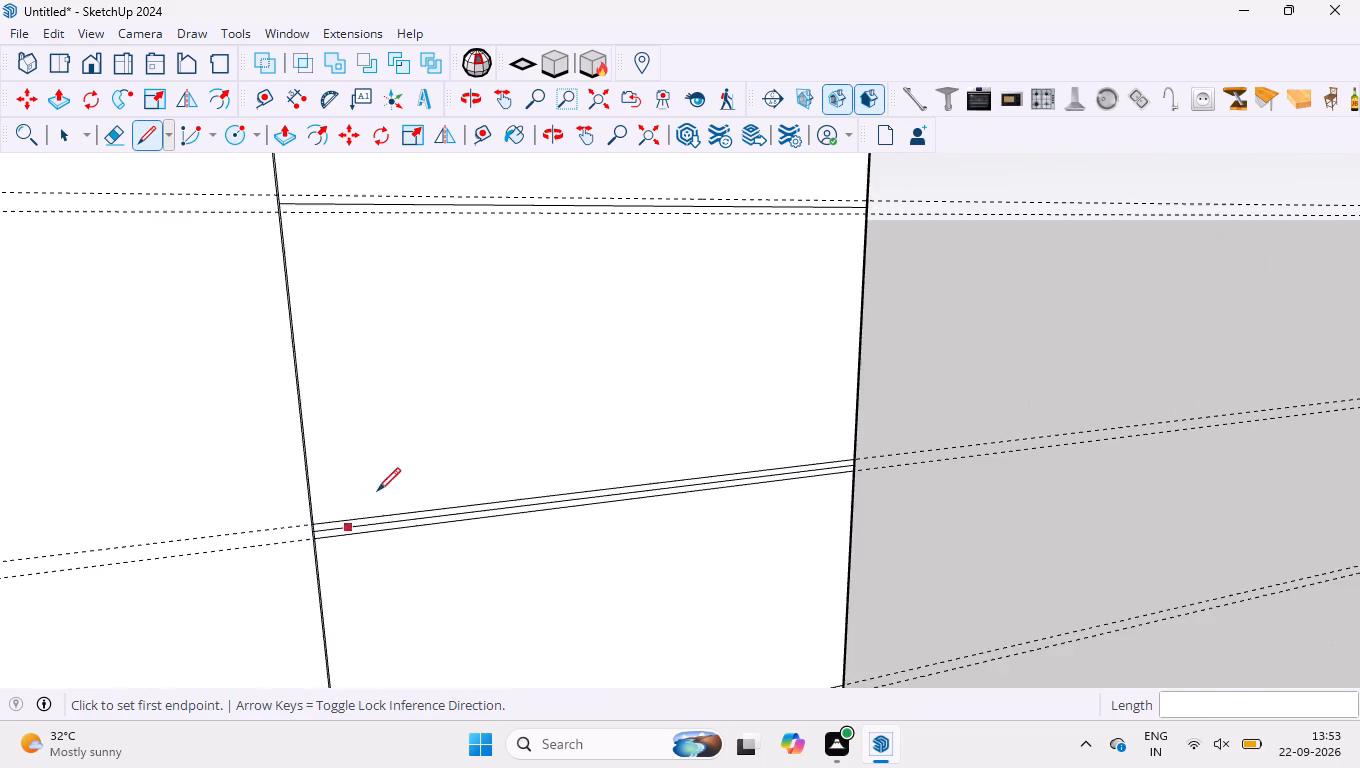
scroll(377, 496, "down", 4)
scroll(401, 282, "up", 13)
scroll(228, 311, "up", 5)
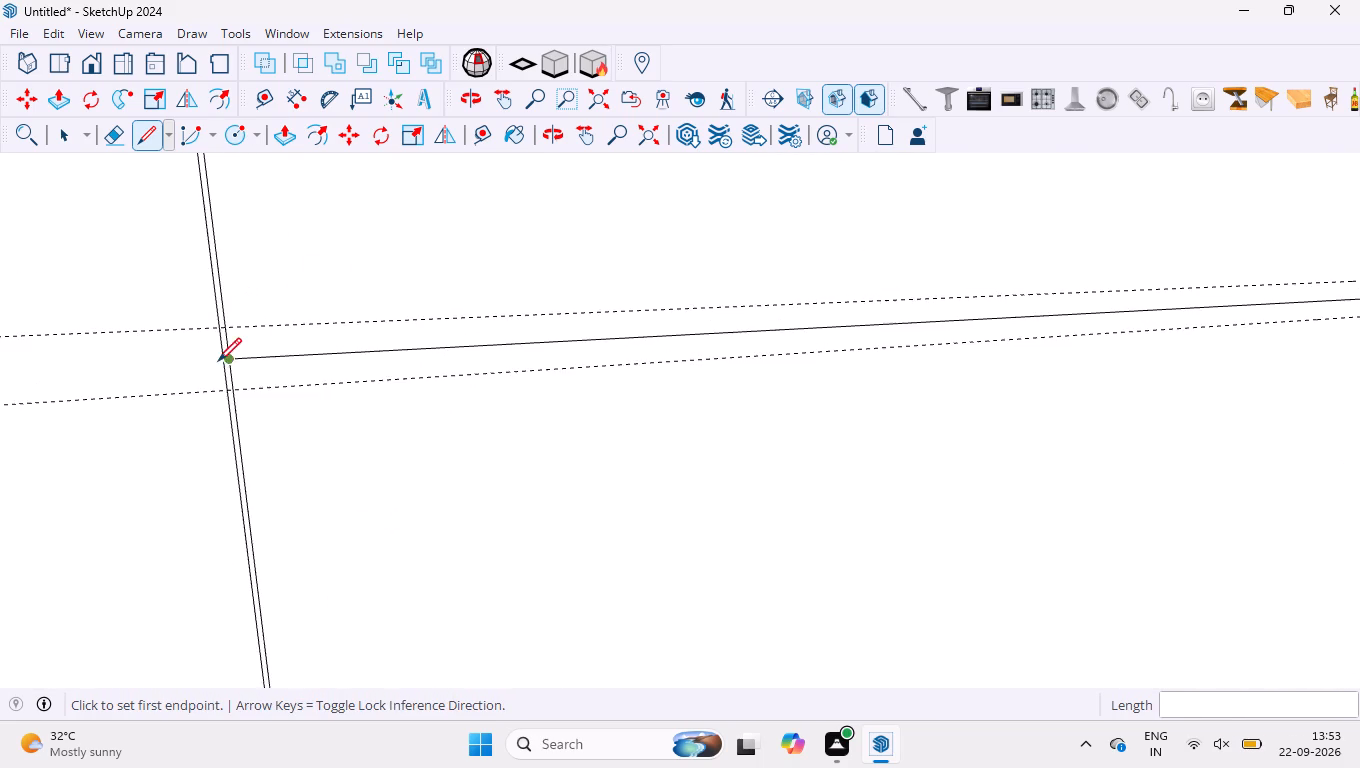
scroll(218, 361, "up", 9)
left_click(232, 305)
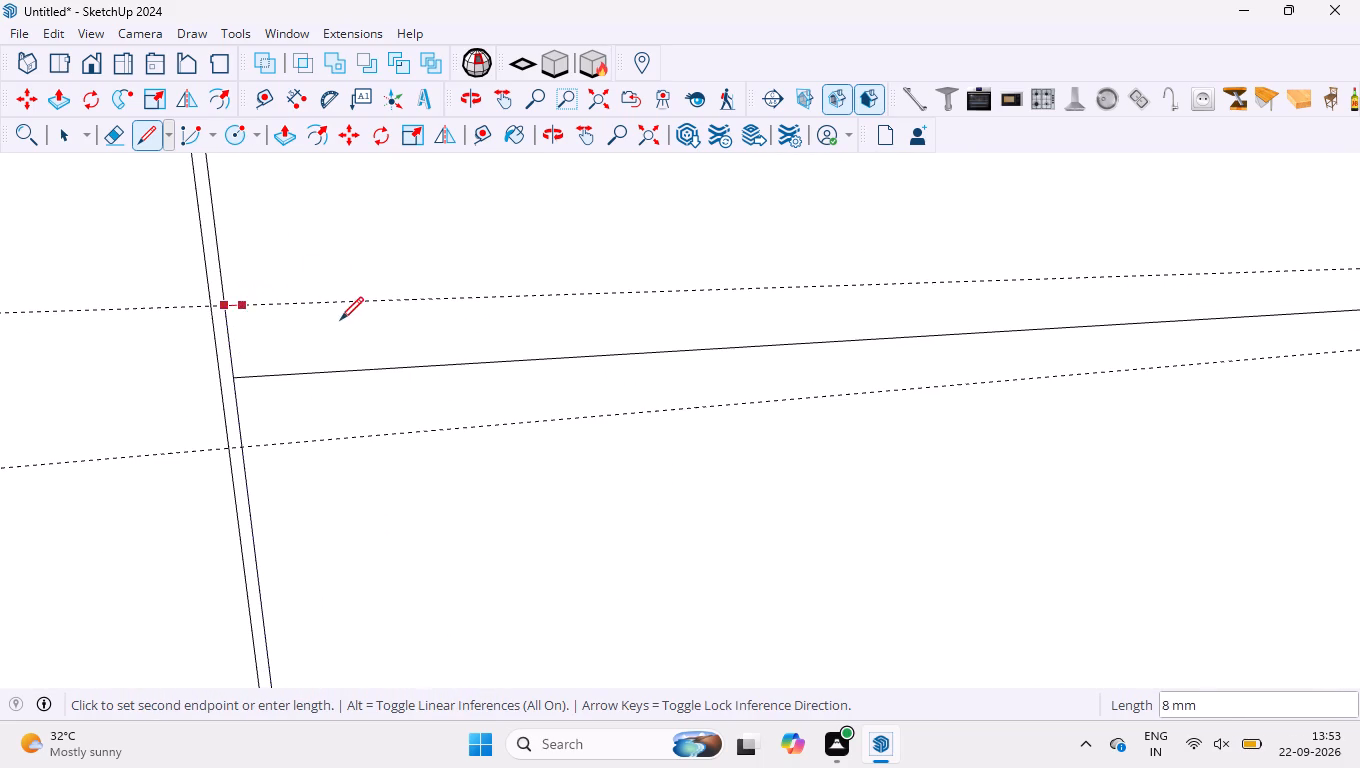
scroll(347, 316, "down", 18)
scroll(345, 326, "down", 4)
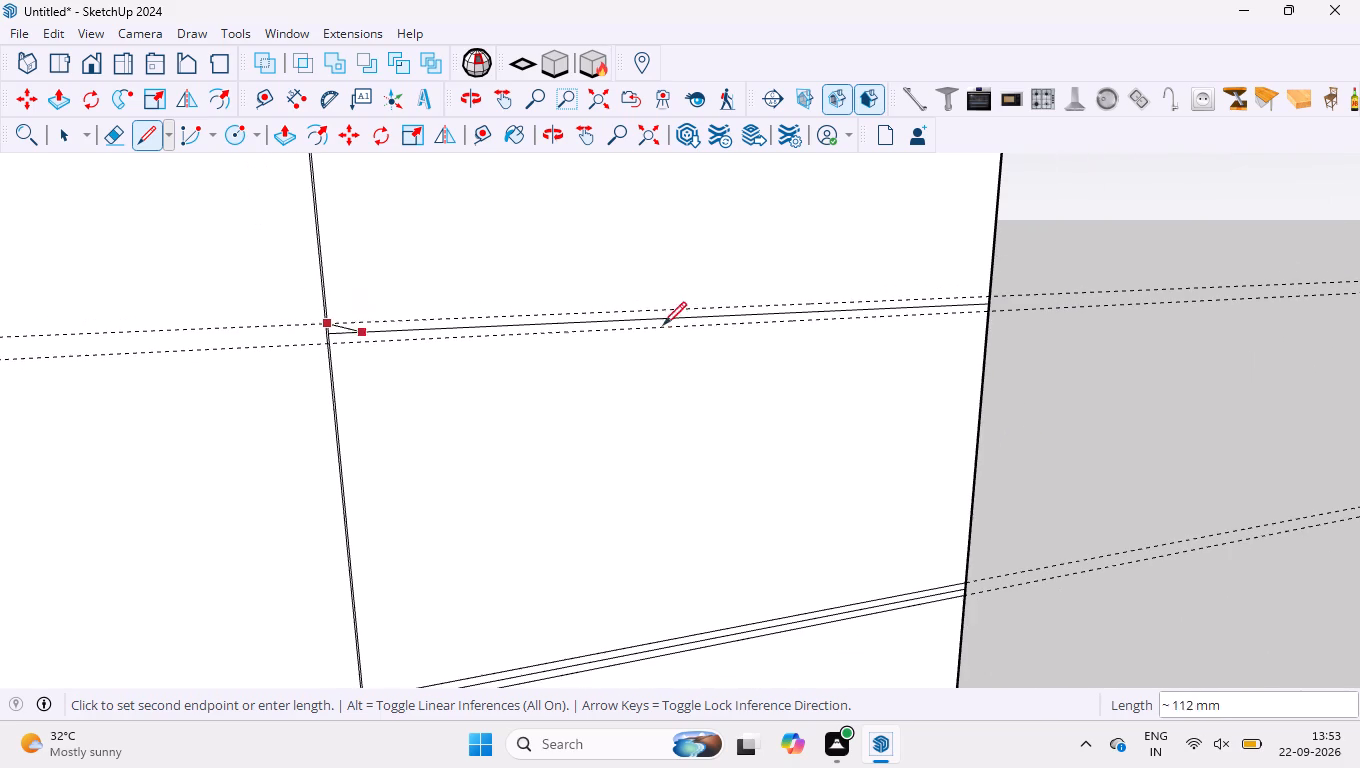
scroll(1005, 277, "up", 12)
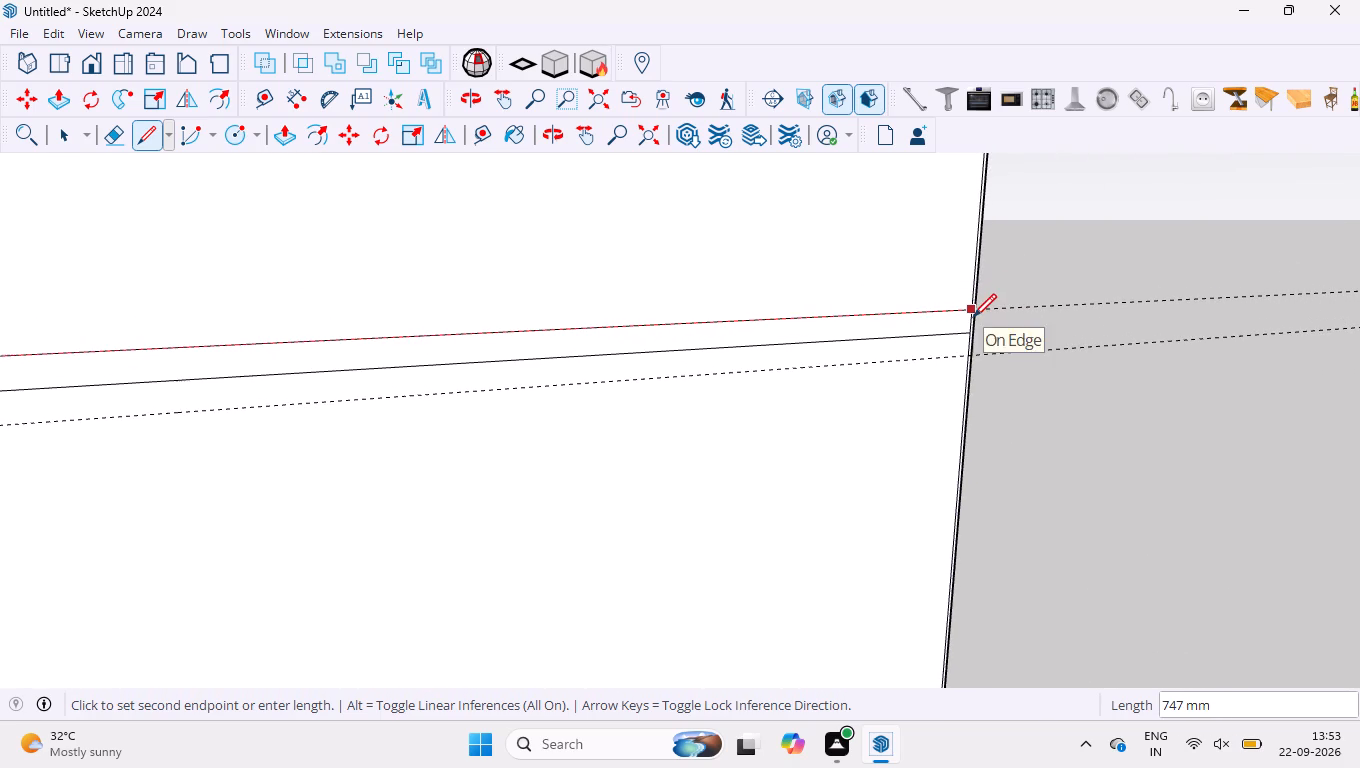
scroll(967, 315, "up", 9)
left_click(977, 307)
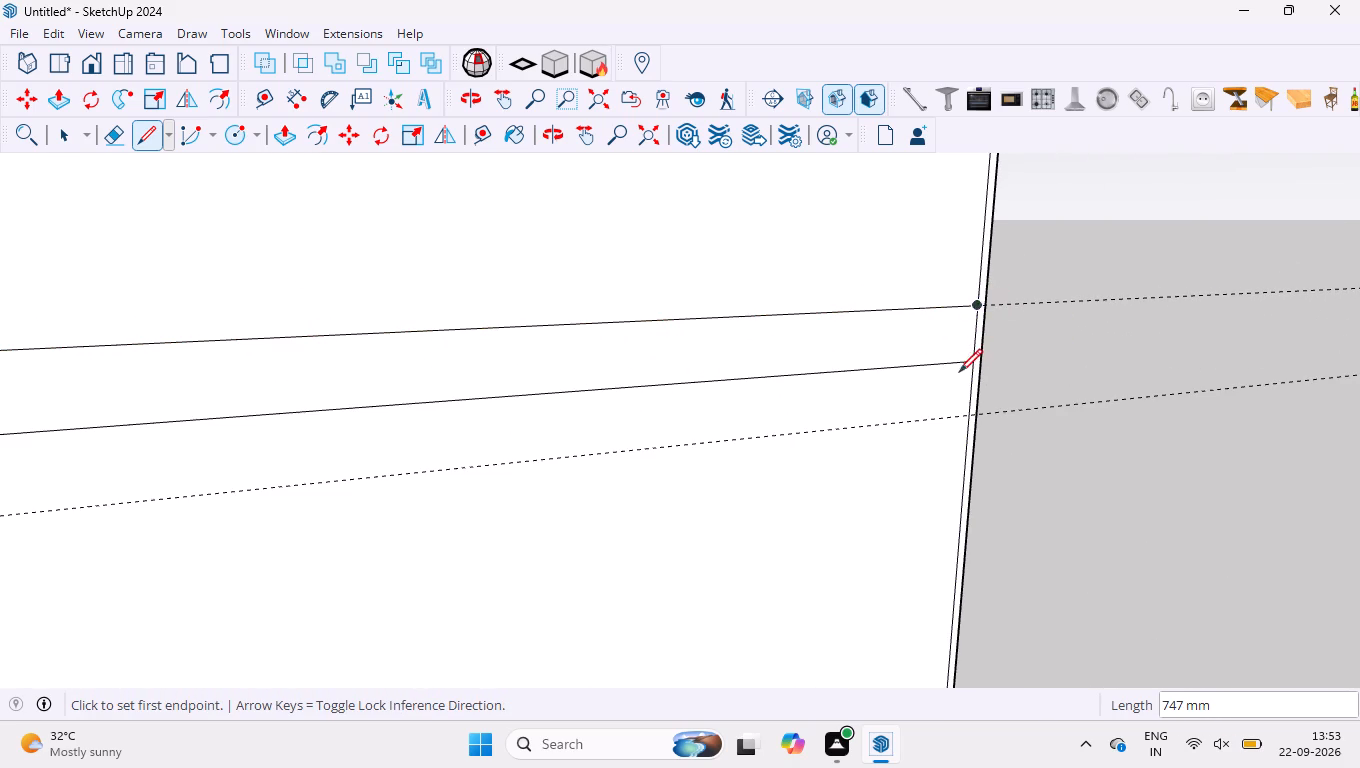
Draw an edge about 747 mm long along the guide below the end panel's topmost division line.
left_click(969, 414)
scroll(962, 401, "down", 10)
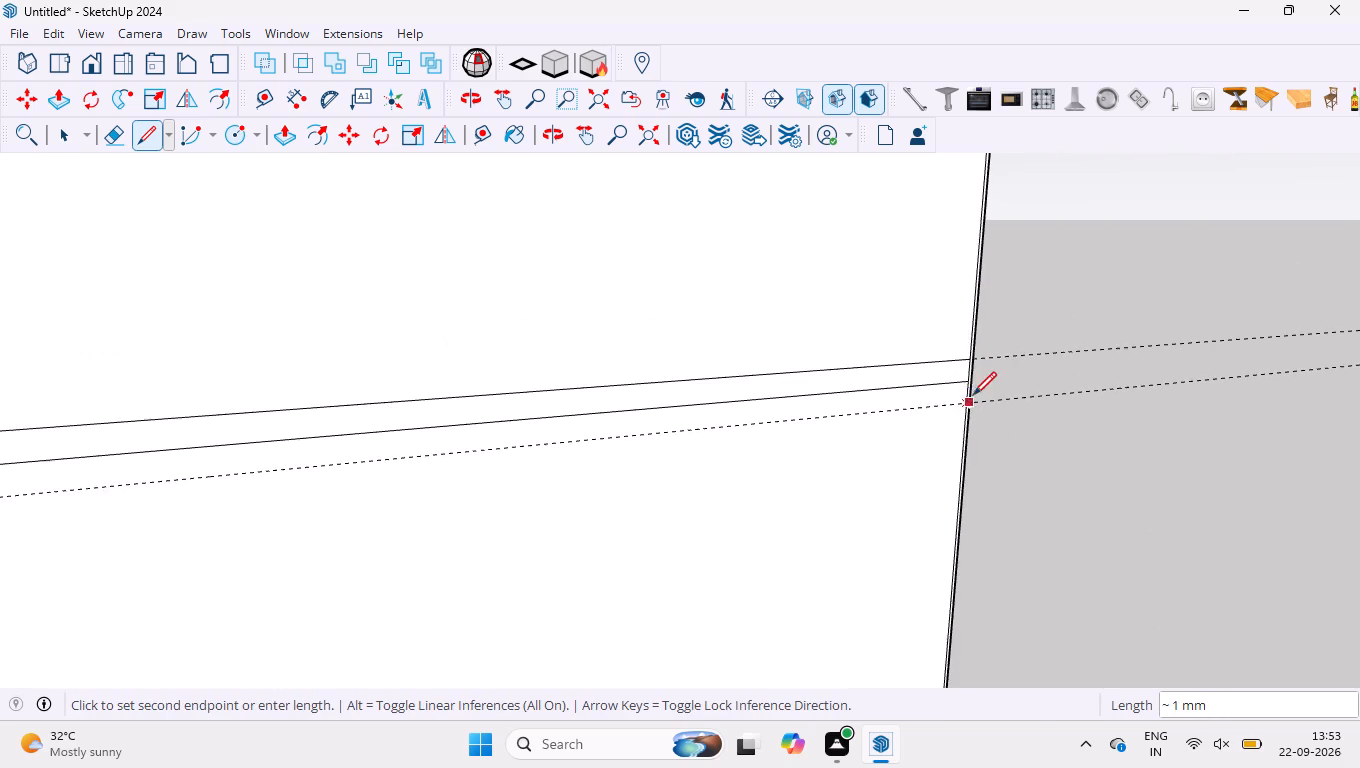
scroll(973, 389, "down", 15)
scroll(410, 458, "up", 8)
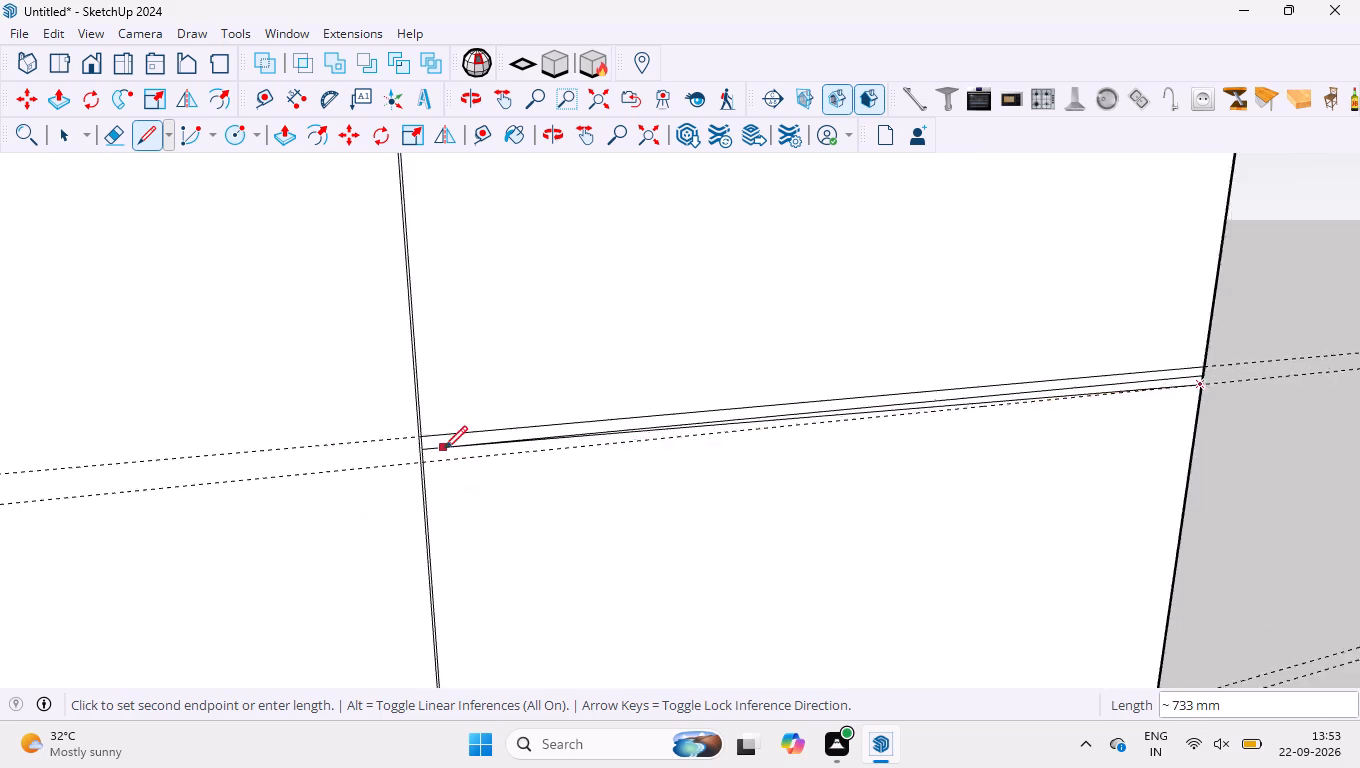
scroll(444, 449, "up", 17)
scroll(415, 435, "up", 5)
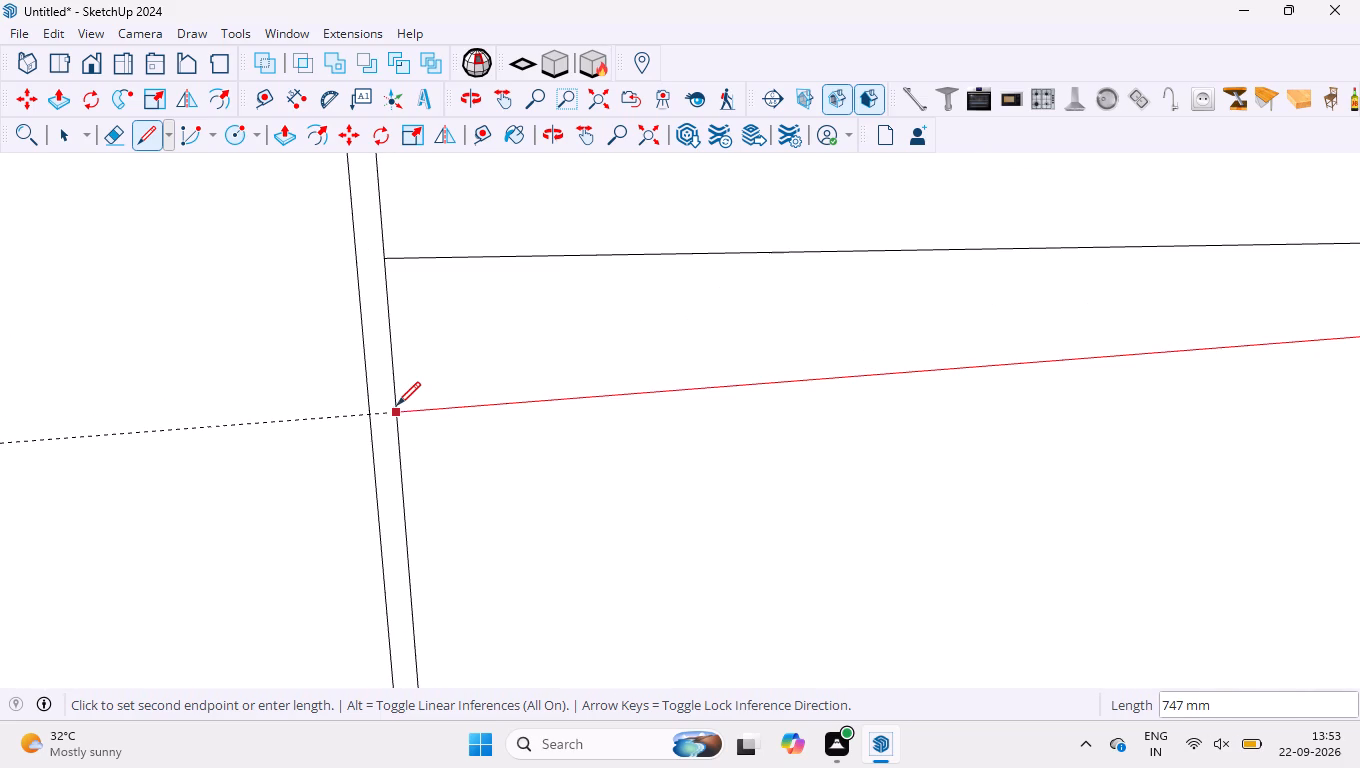
left_click(399, 410)
Draw an edge across the end panel along the guide just below the top border of its uppermost bay.
scroll(410, 487, "down", 19)
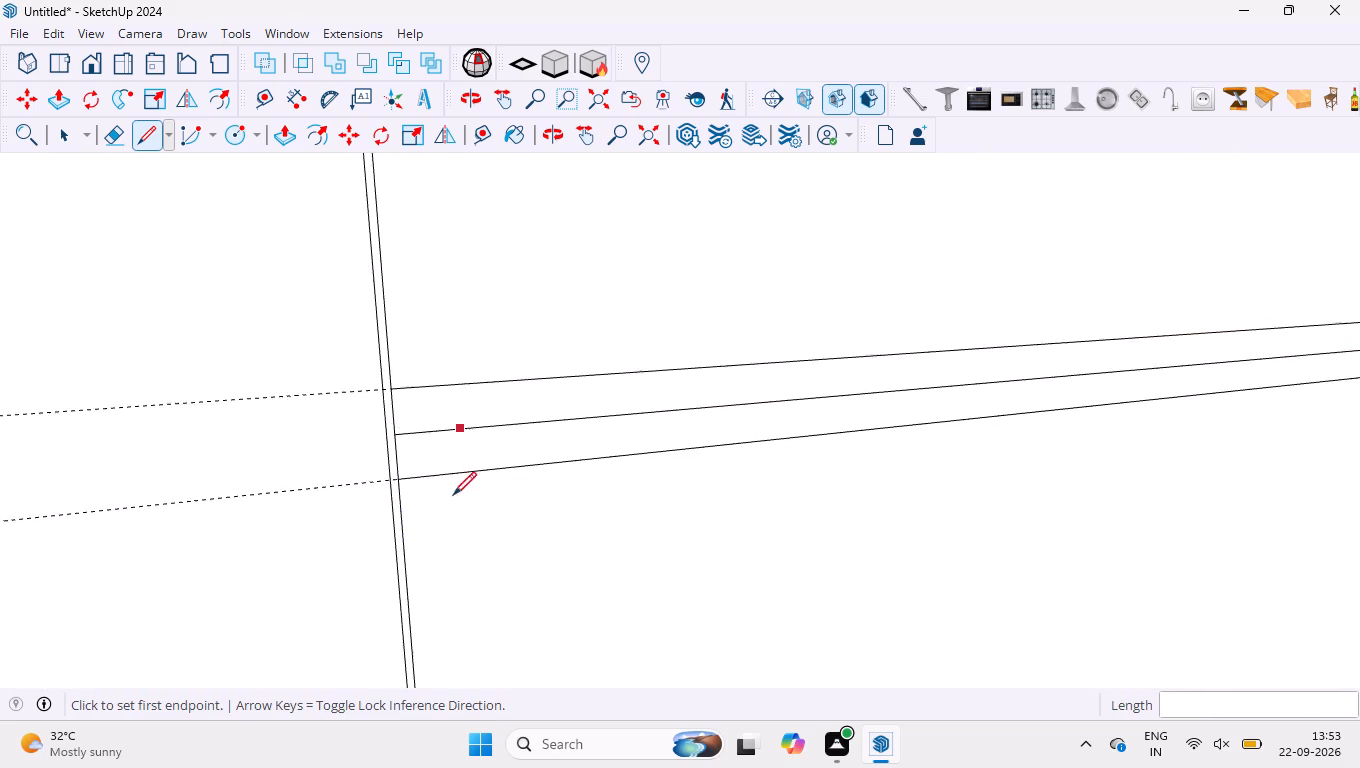
scroll(453, 495, "down", 20)
scroll(453, 495, "down", 9)
scroll(535, 394, "up", 5)
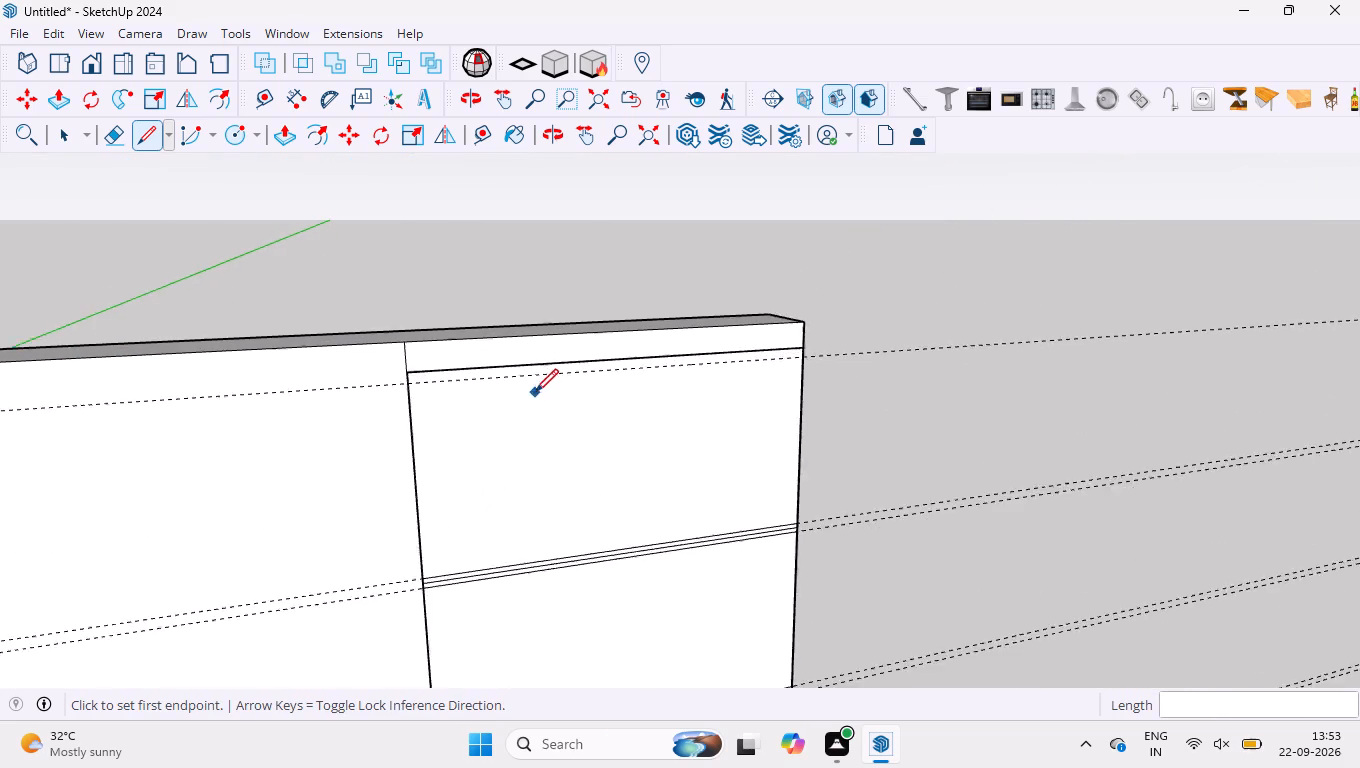
scroll(505, 378, "up", 12)
scroll(329, 436, "up", 7)
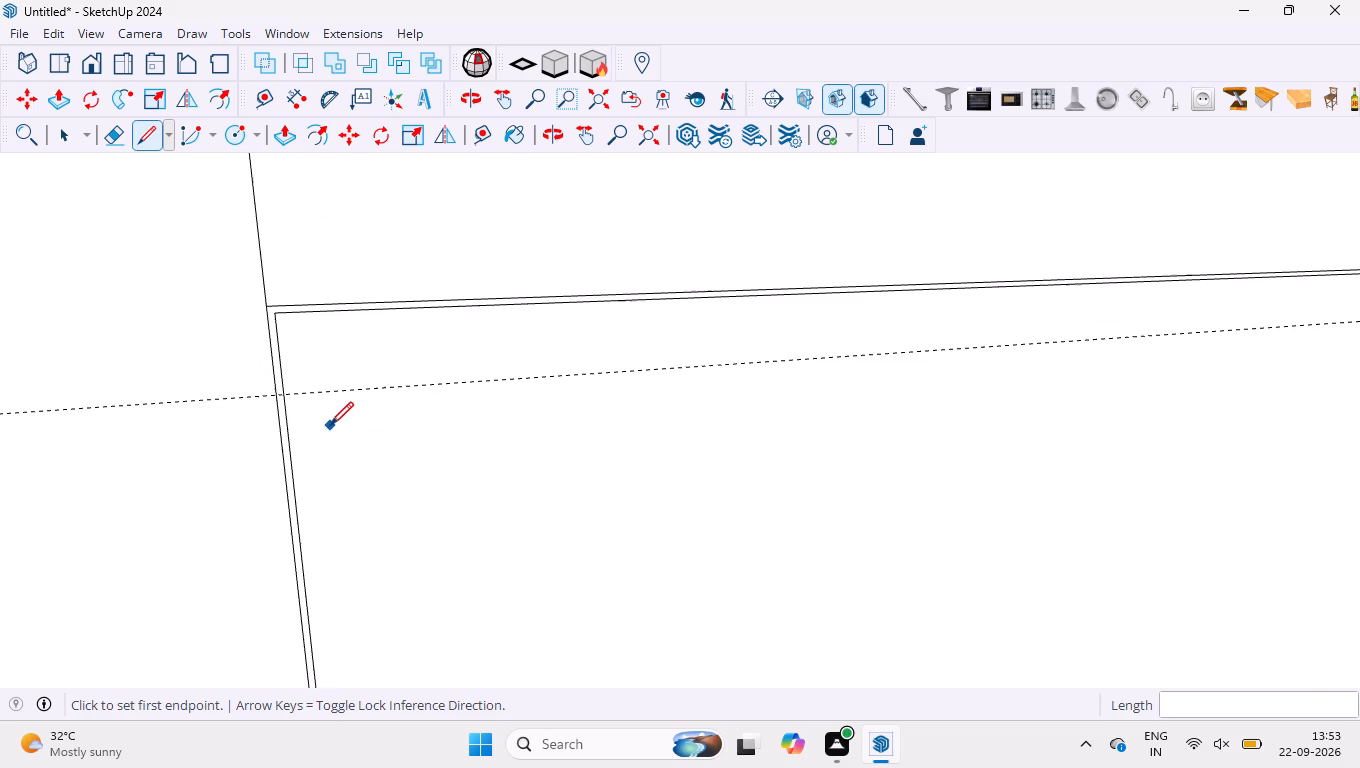
left_click(287, 395)
scroll(295, 398, "down", 2)
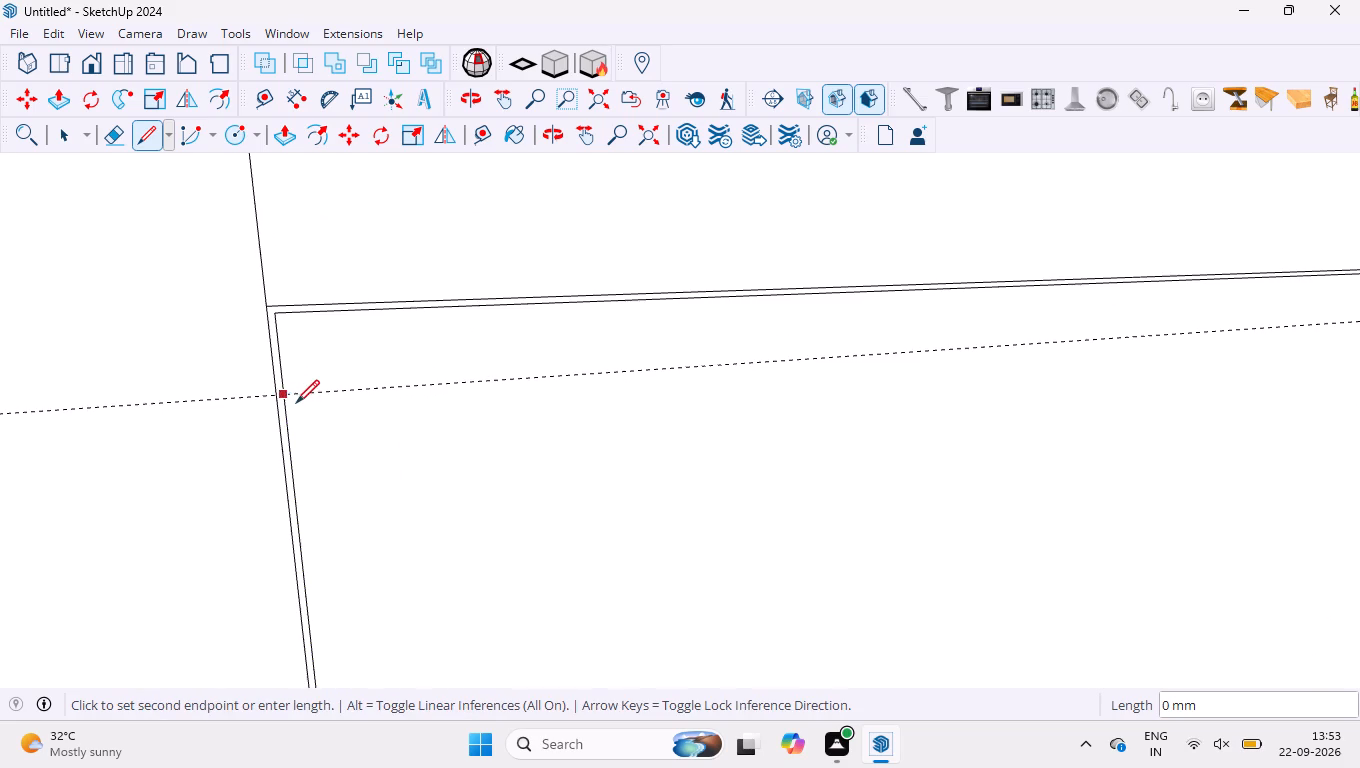
scroll(296, 403, "down", 10)
scroll(1093, 332, "up", 7)
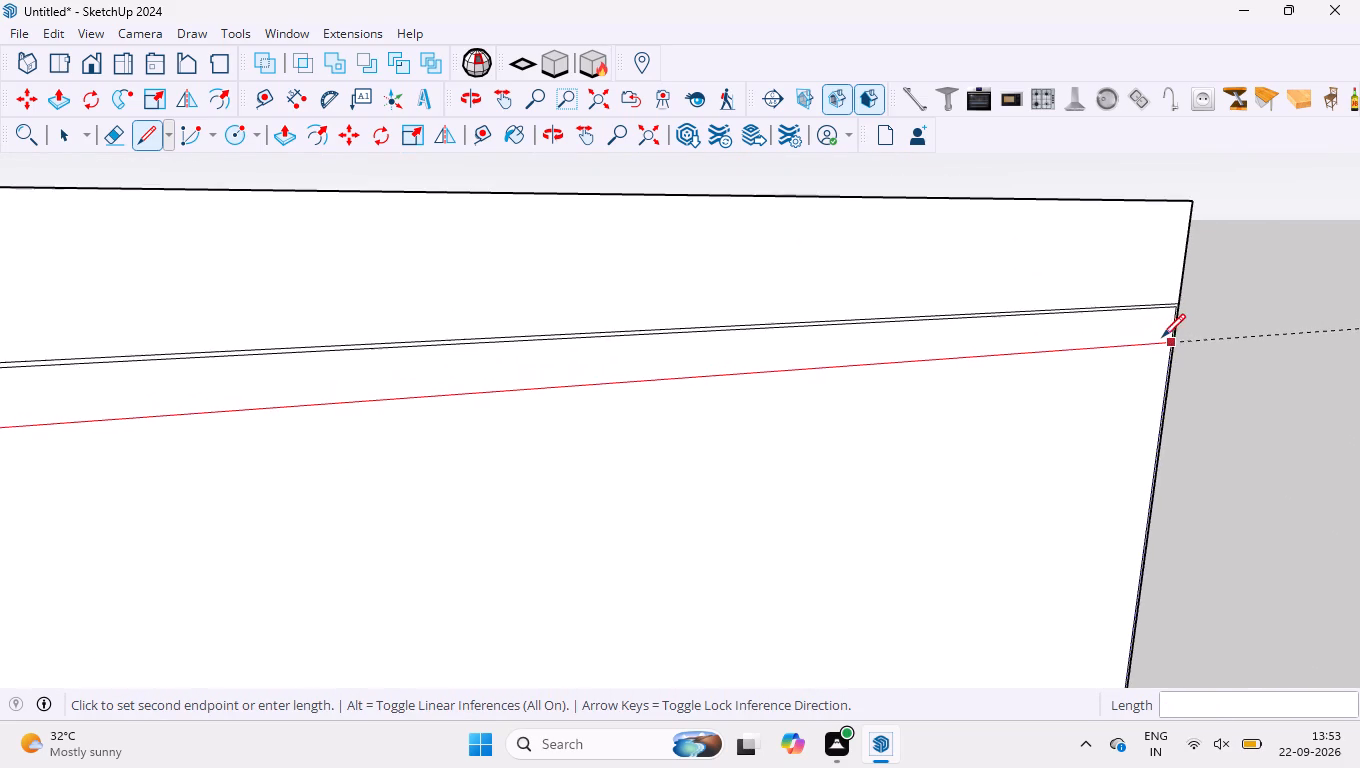
scroll(1176, 342, "up", 18)
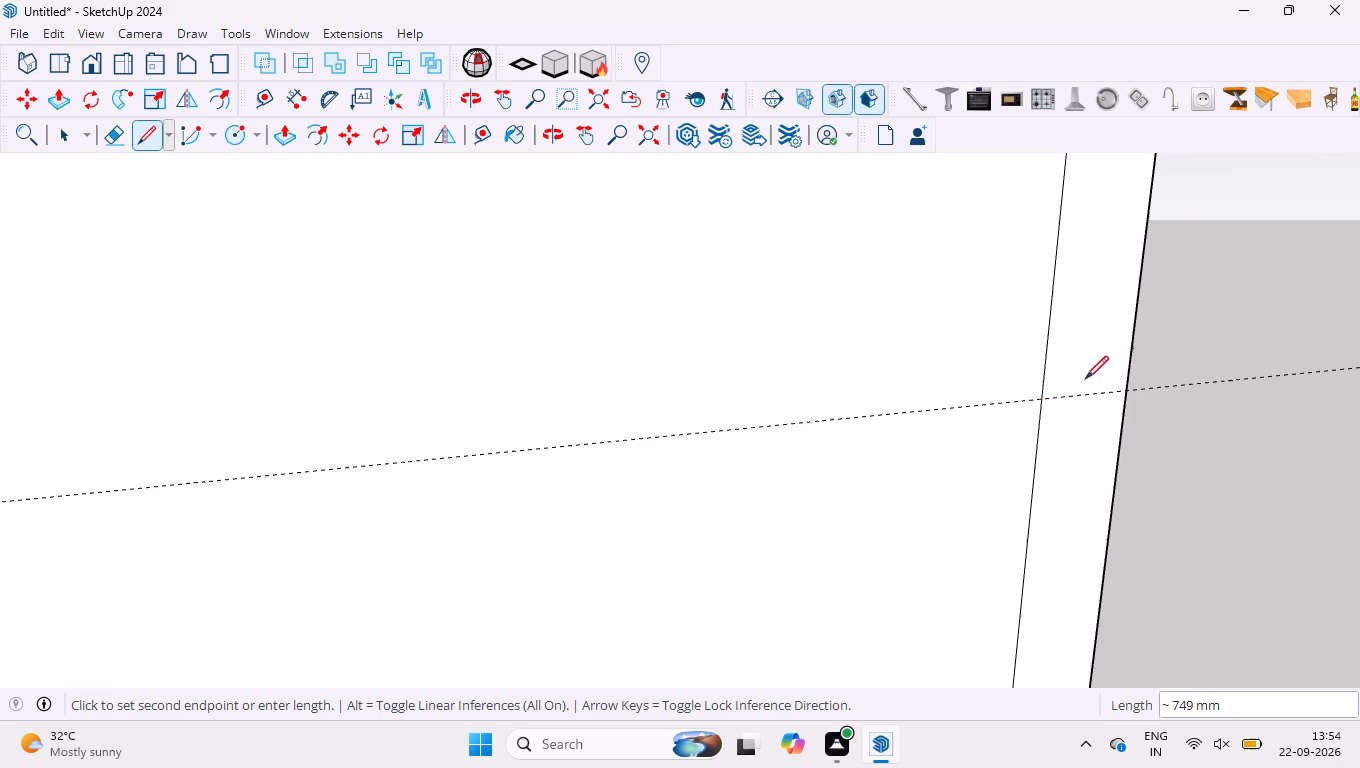
left_click(1041, 401)
Select all the dashed construction guides running across the wall unit and delete them.
key("space")
scroll(1038, 406, "down", 20)
scroll(1038, 406, "down", 20)
scroll(1038, 406, "down", 1)
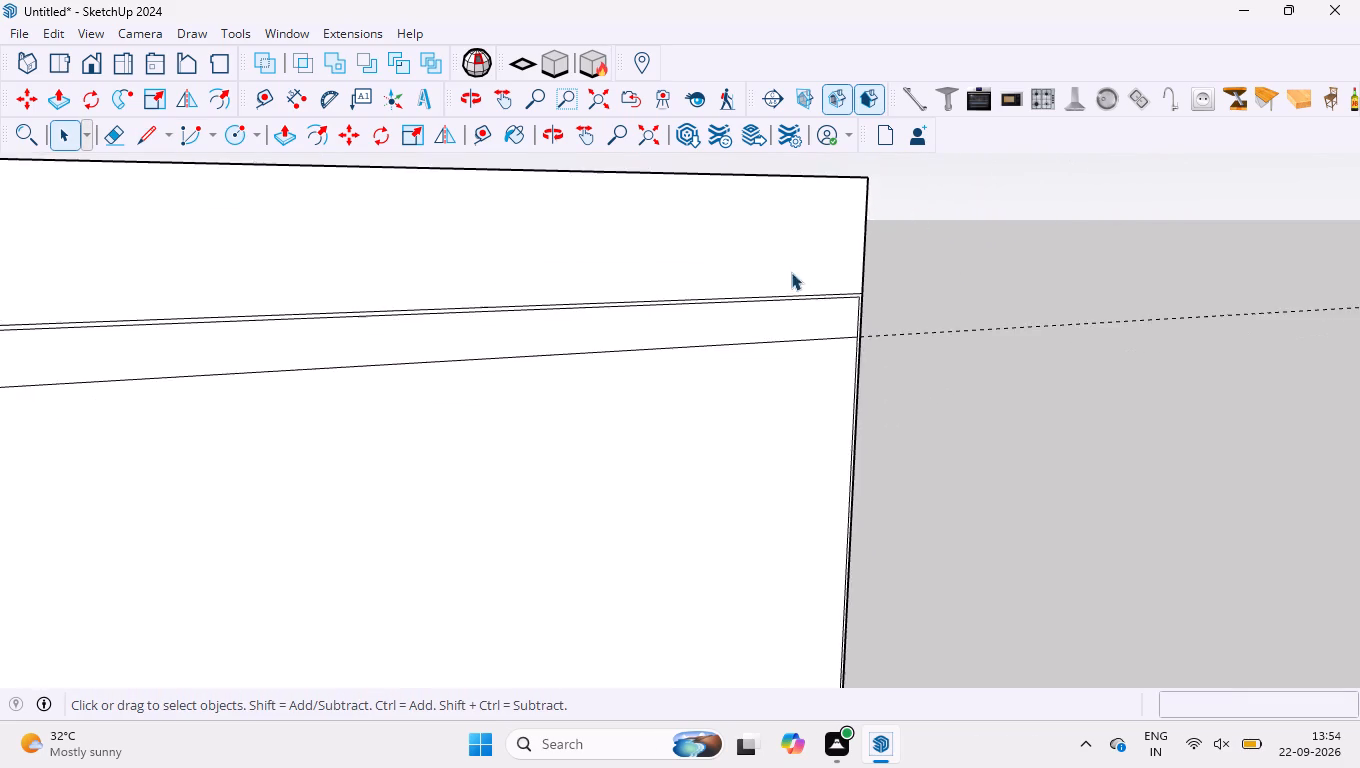
scroll(791, 272, "down", 20)
scroll(791, 272, "down", 18)
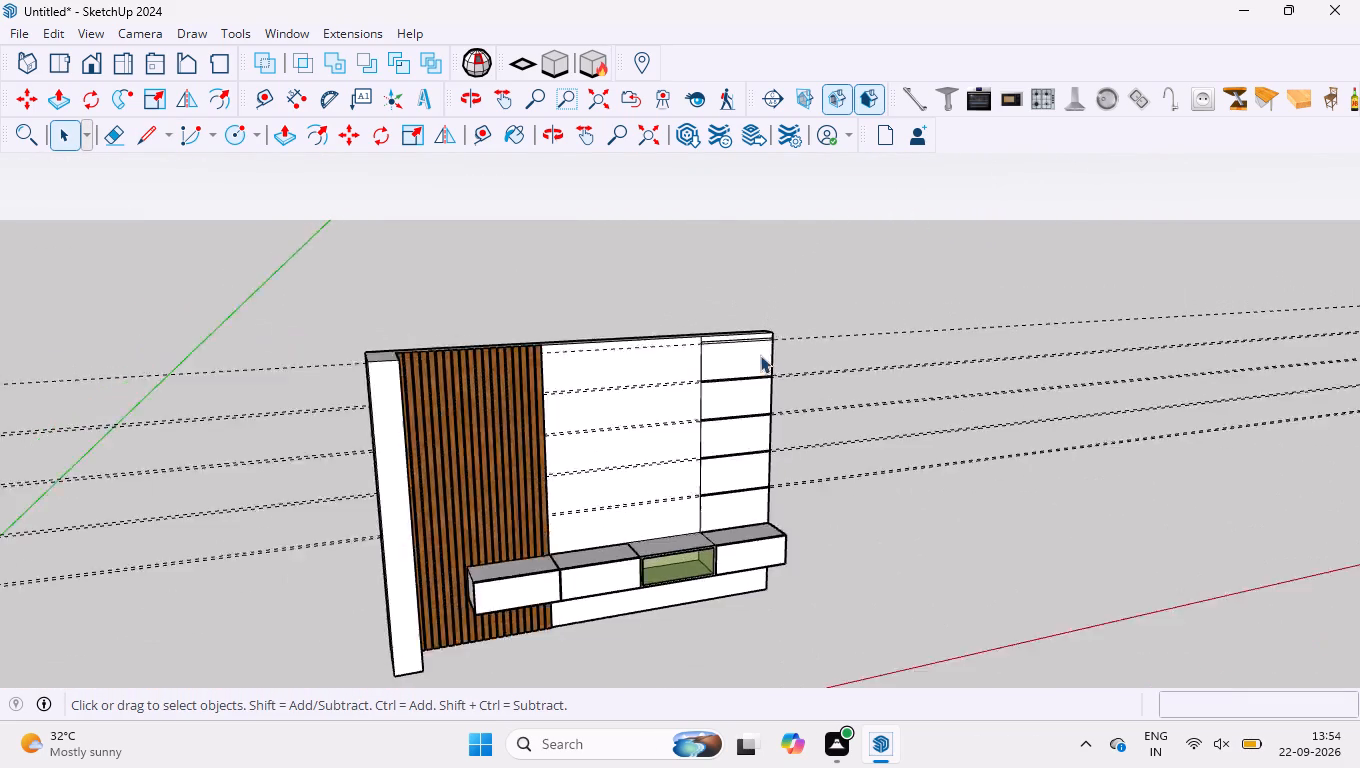
scroll(760, 358, "down", 6)
left_click_drag(1178, 269, 1103, 450)
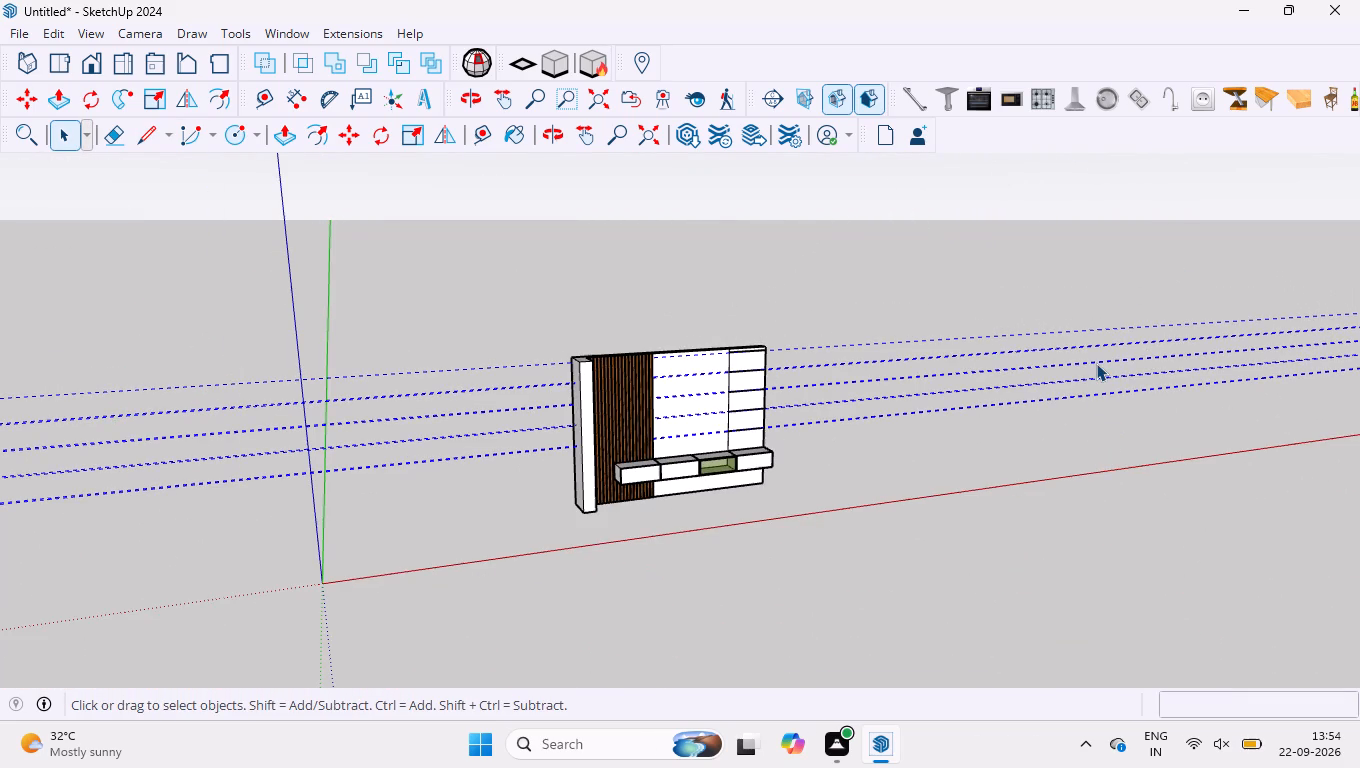
key("Delete")
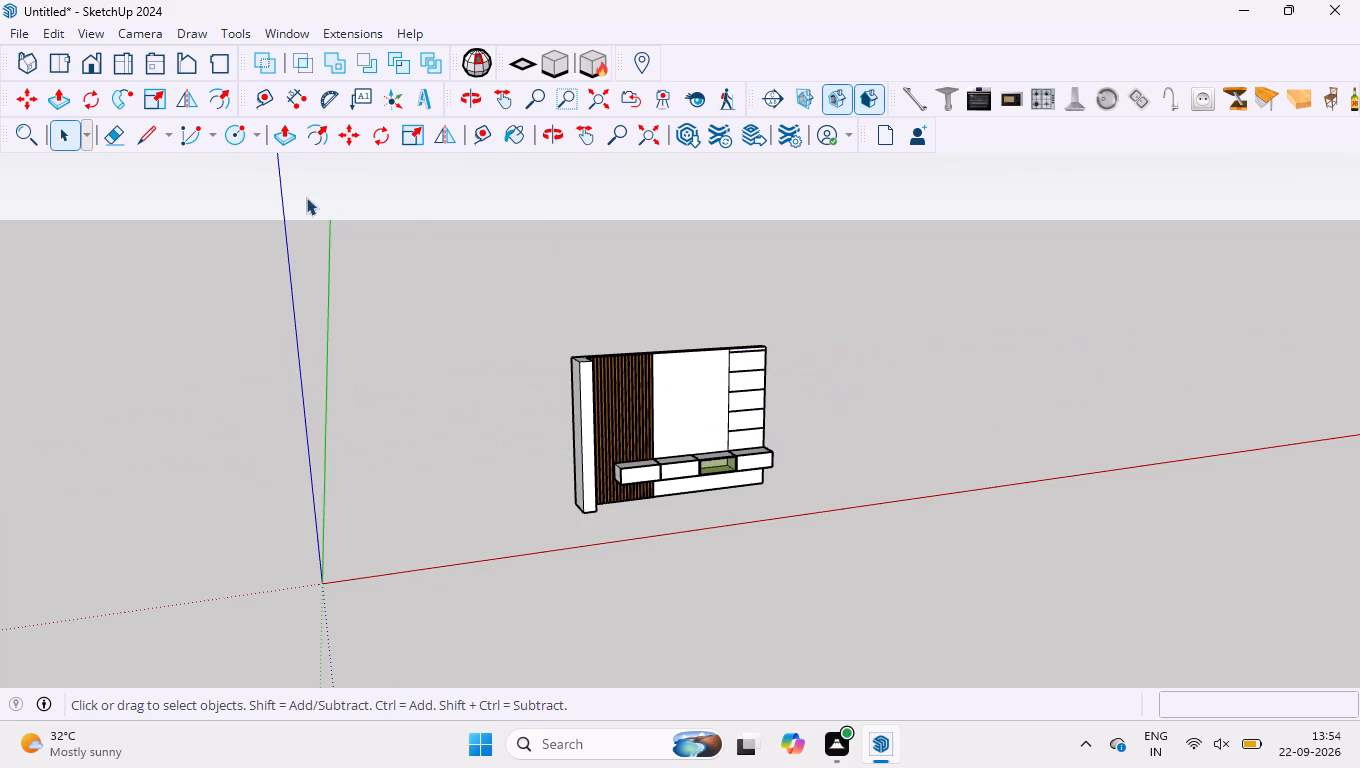
Examine the wall unit and the end panel's shelf lines from the front, the side and an angled view.
left_click(89, 64)
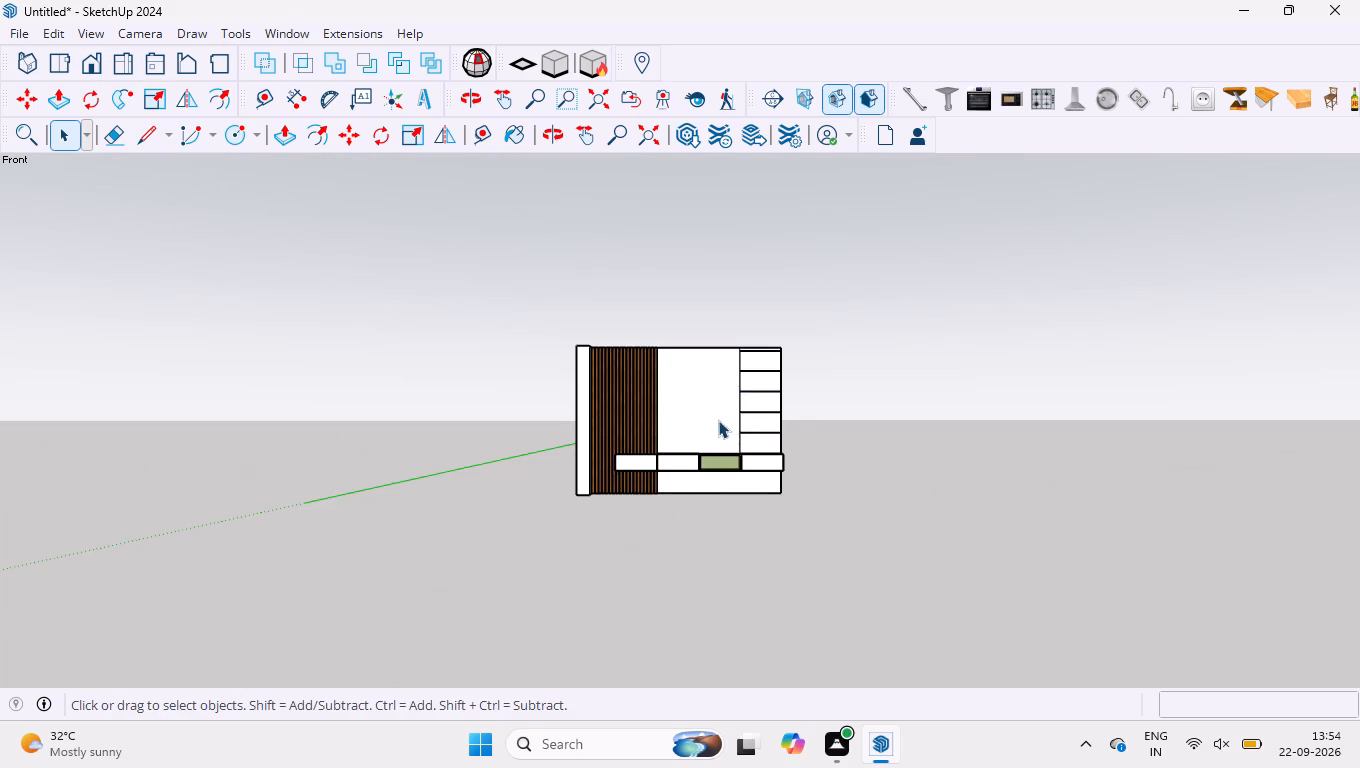
scroll(718, 420, "up", 11)
middle_click_drag(724, 370, 790, 406)
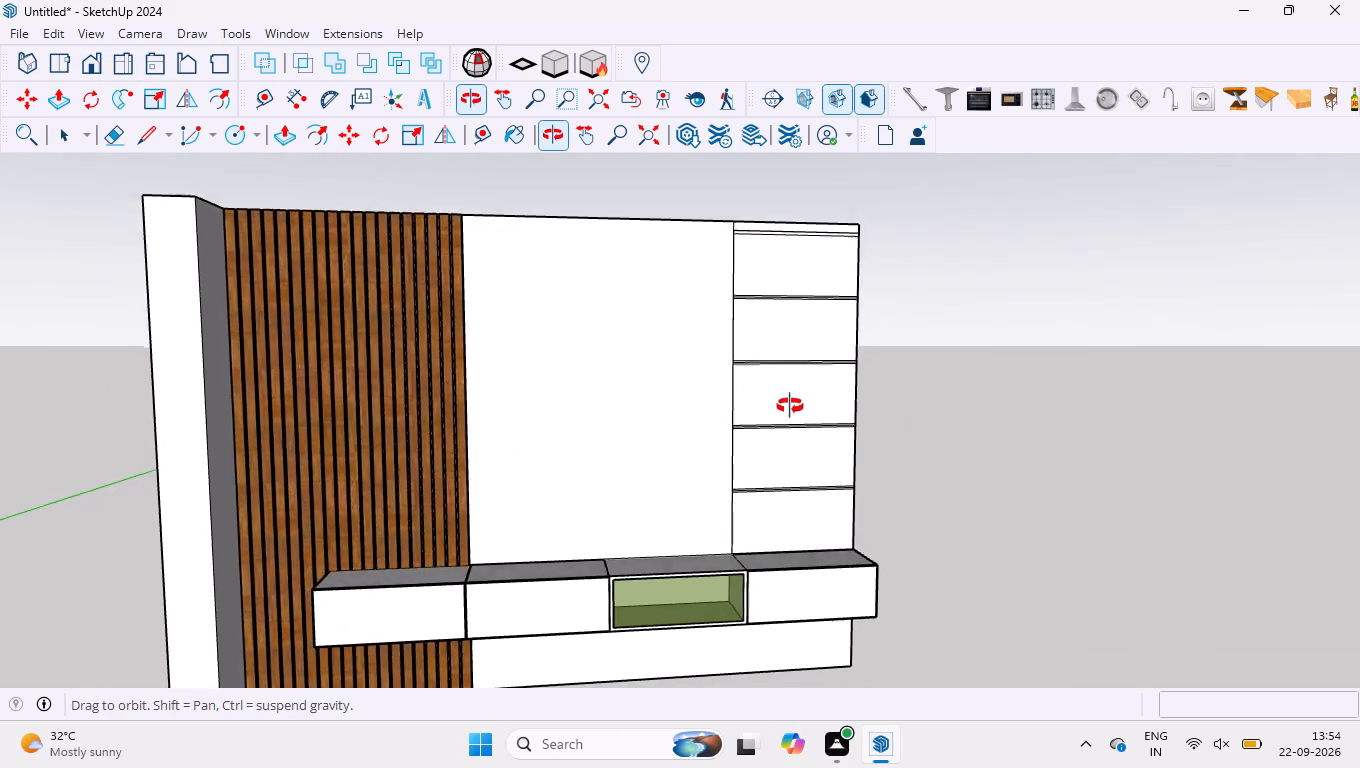
middle_click_drag(790, 406, 192, 302)
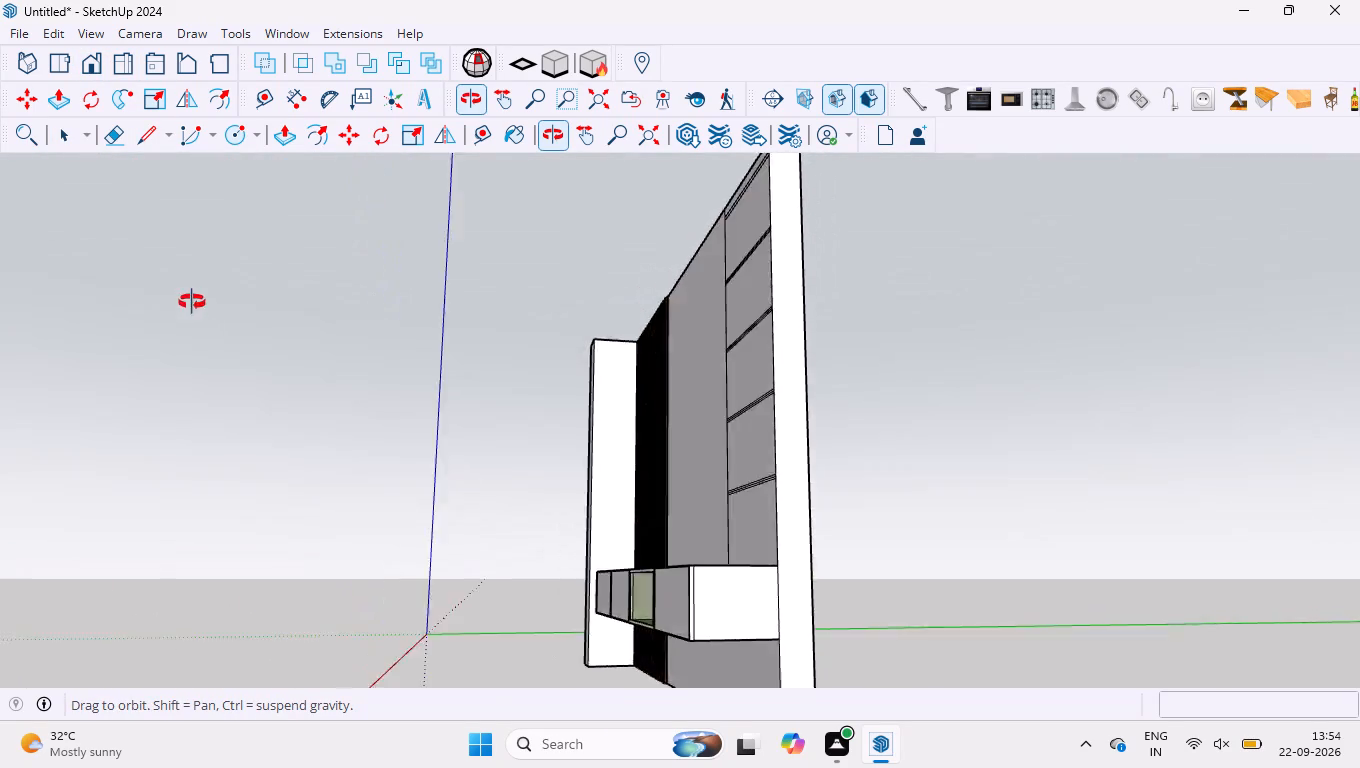
middle_click_drag(192, 302, 746, 369)
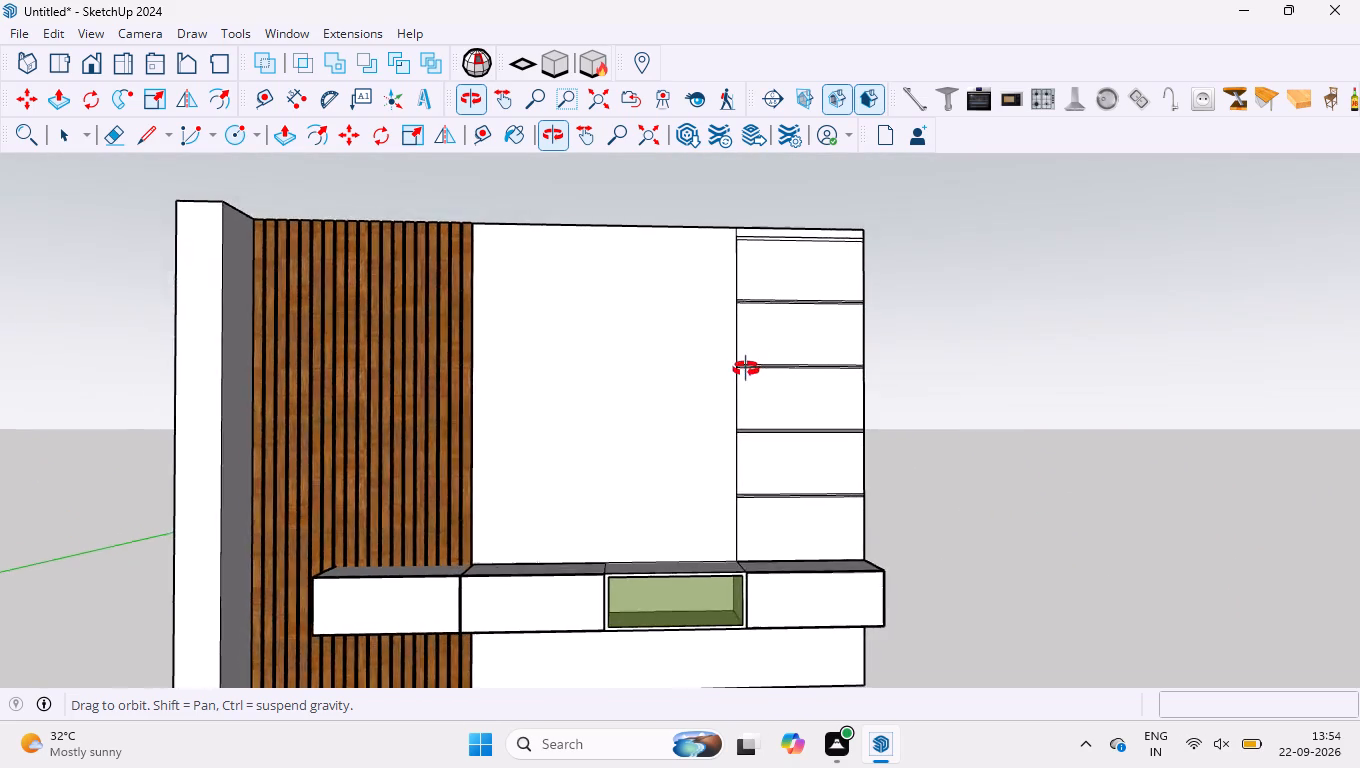
middle_click_drag(746, 369, 757, 431)
scroll(782, 436, "up", 2)
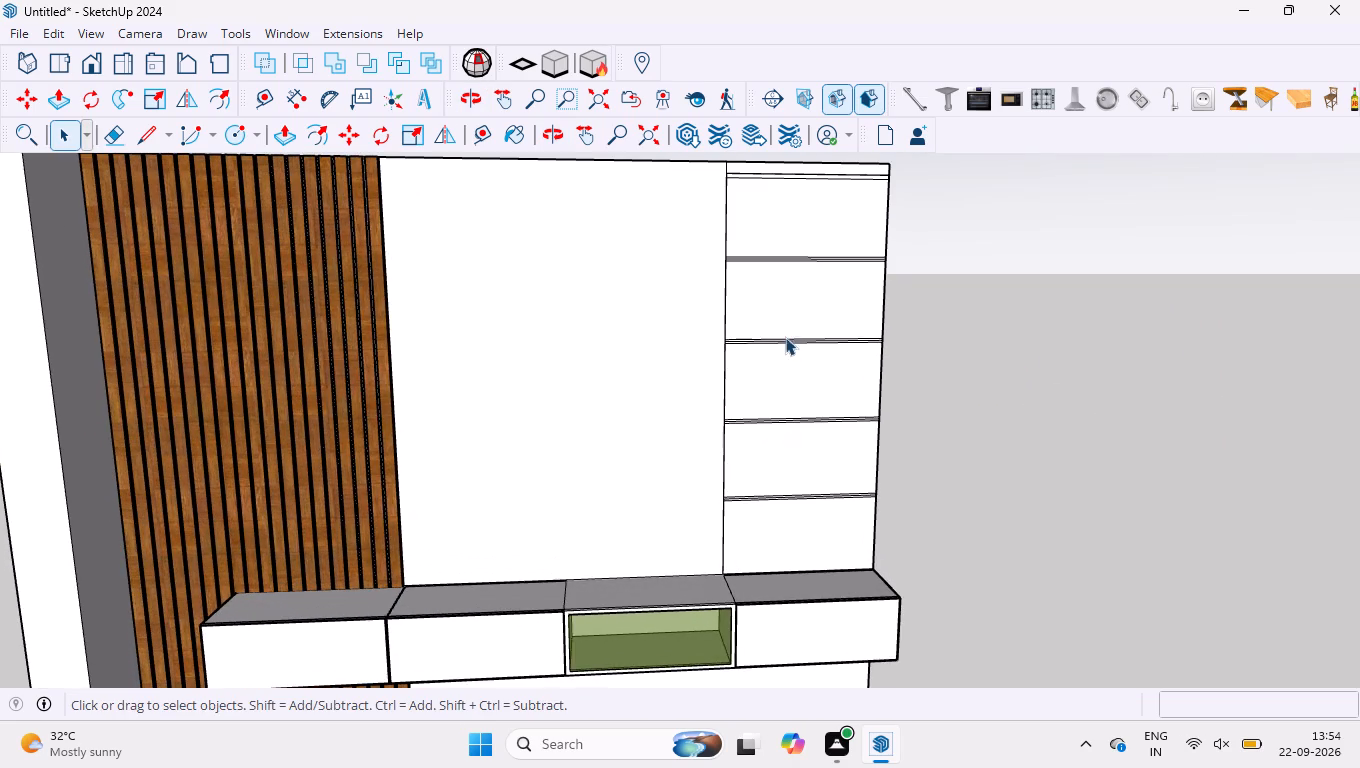
scroll(778, 313, "down", 5)
scroll(773, 352, "up", 2)
scroll(862, 165, "up", 2)
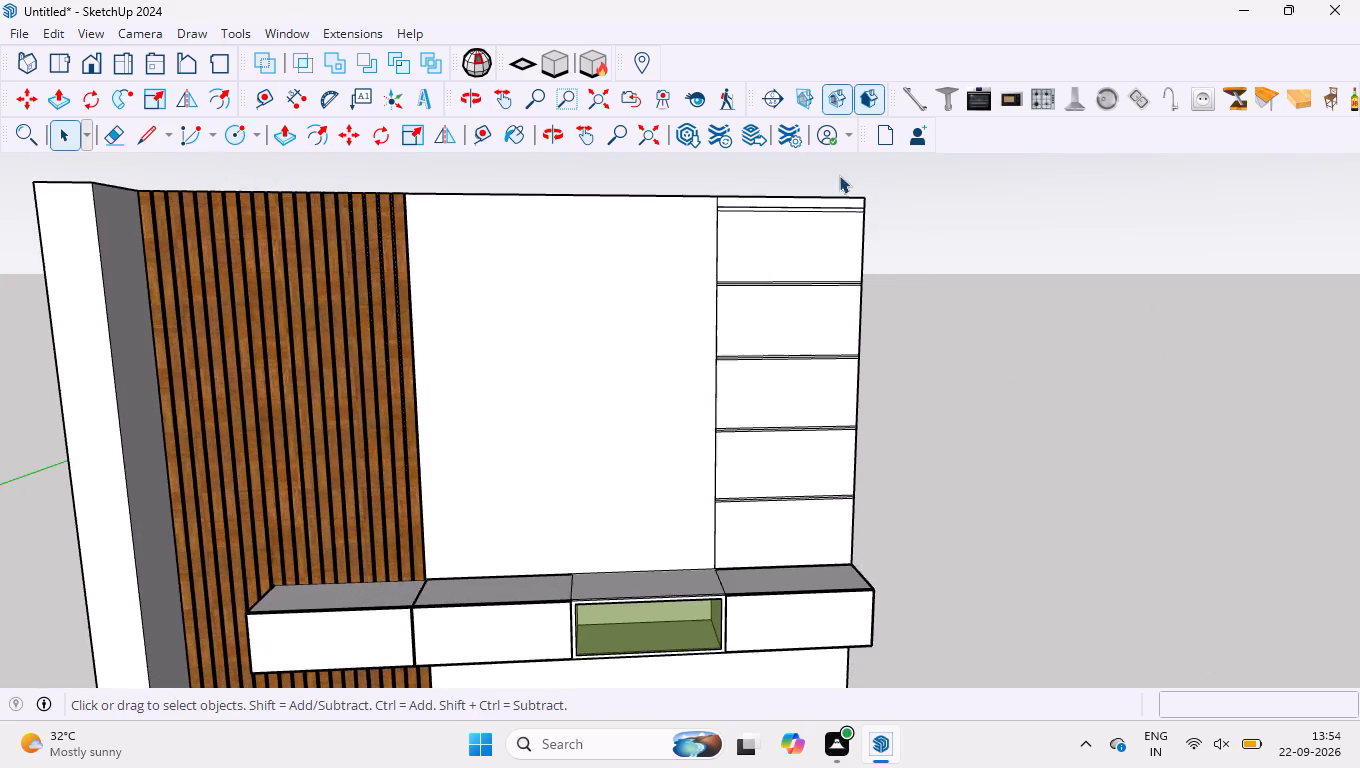
scroll(839, 174, "up", 13)
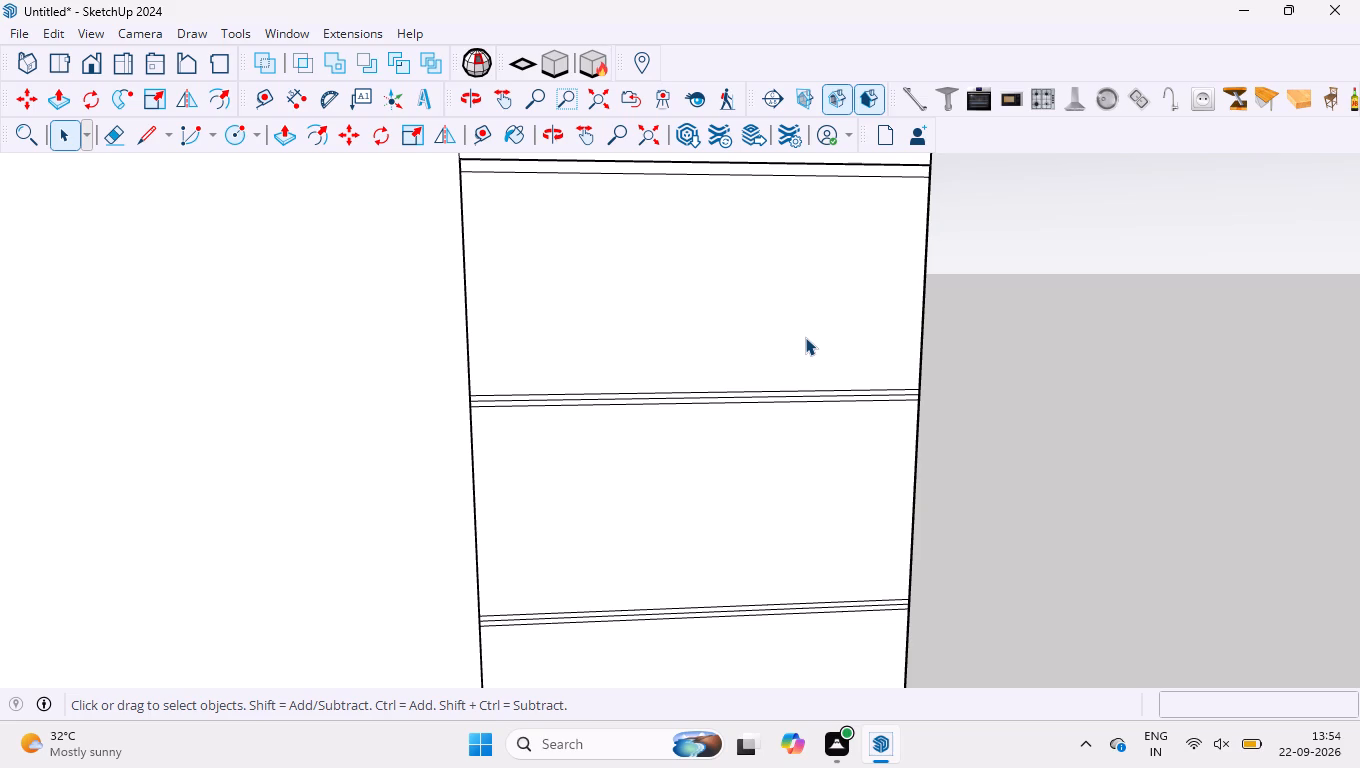
scroll(730, 139, "down", 5)
scroll(508, 444, "down", 17)
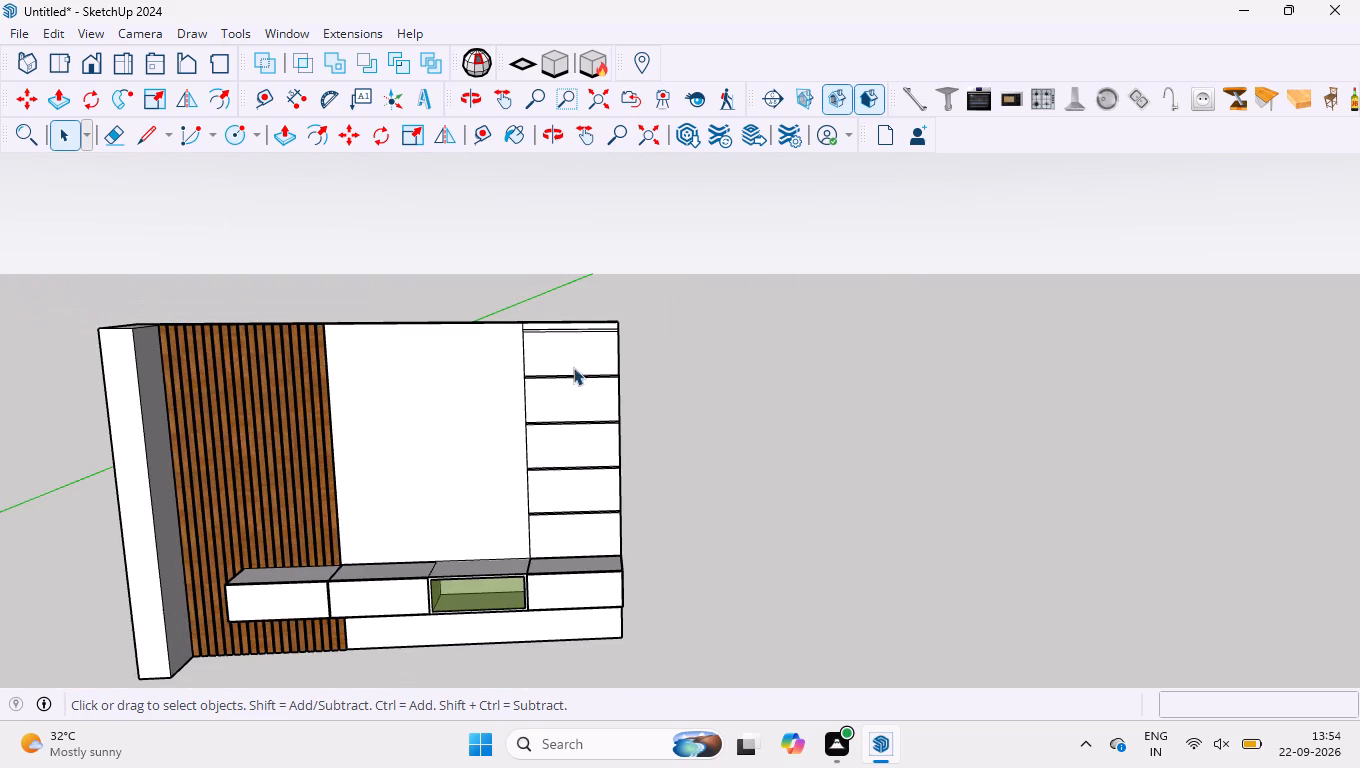
scroll(556, 424, "up", 4)
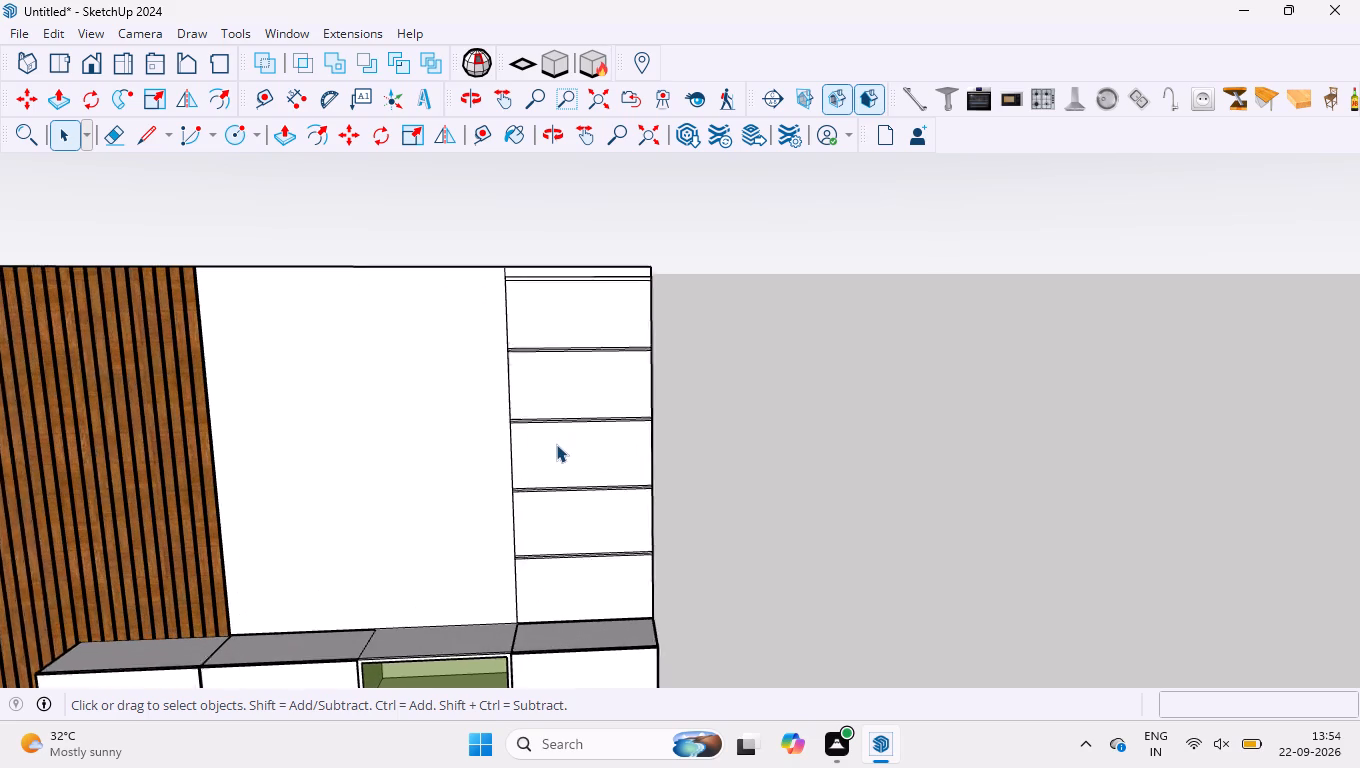
scroll(556, 444, "up", 1)
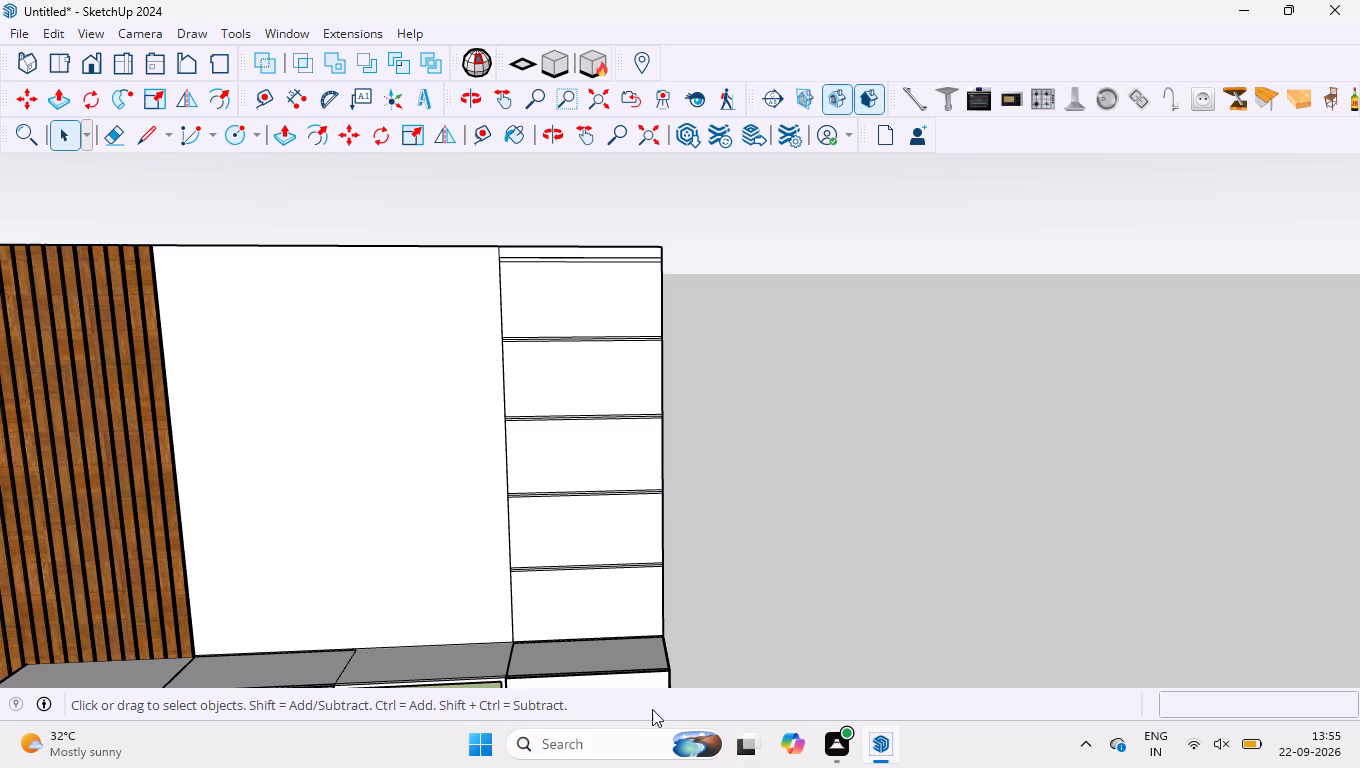
Draw a vertical centre line about 1859 mm long from the midpoint of the end panel's bottom inner line to the midpoint of its top line.
scroll(630, 684, "up", 7)
scroll(547, 641, "up", 10)
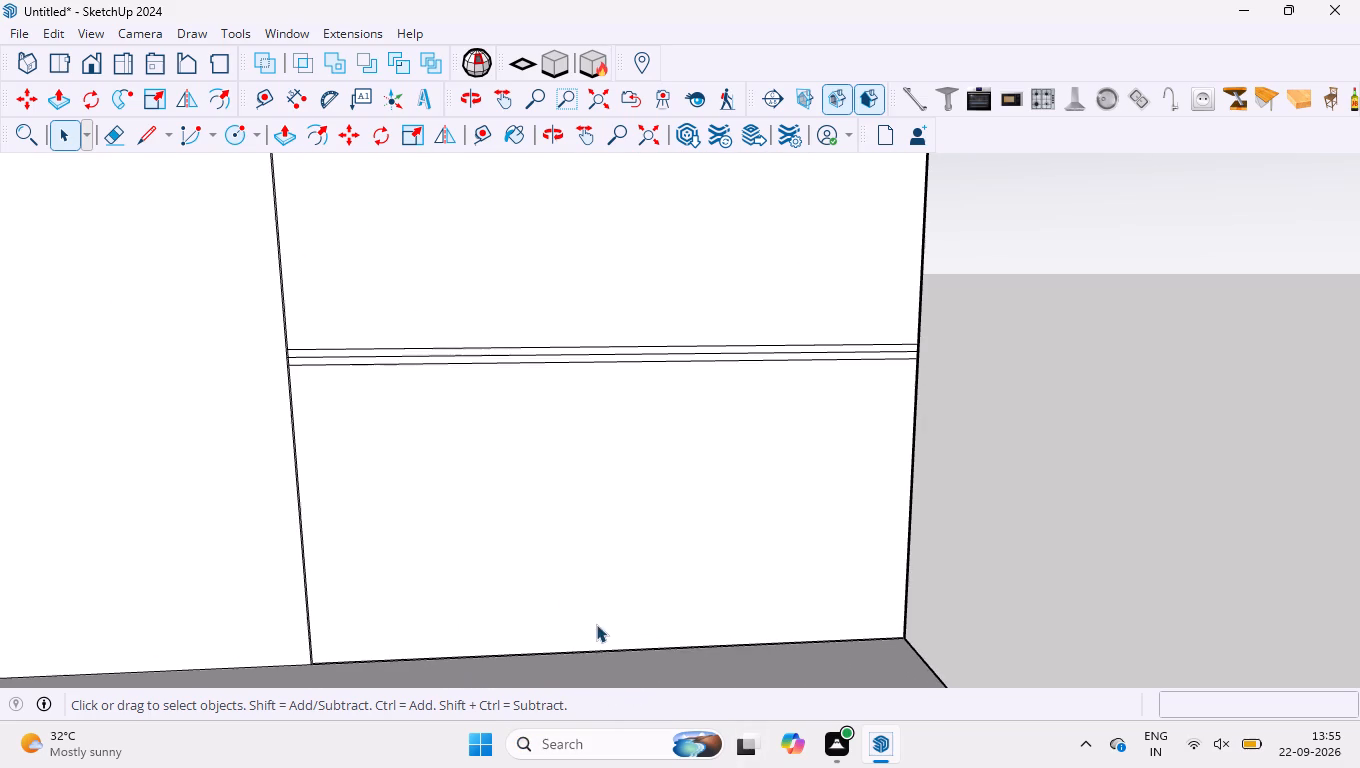
scroll(606, 653, "up", 2)
key("l")
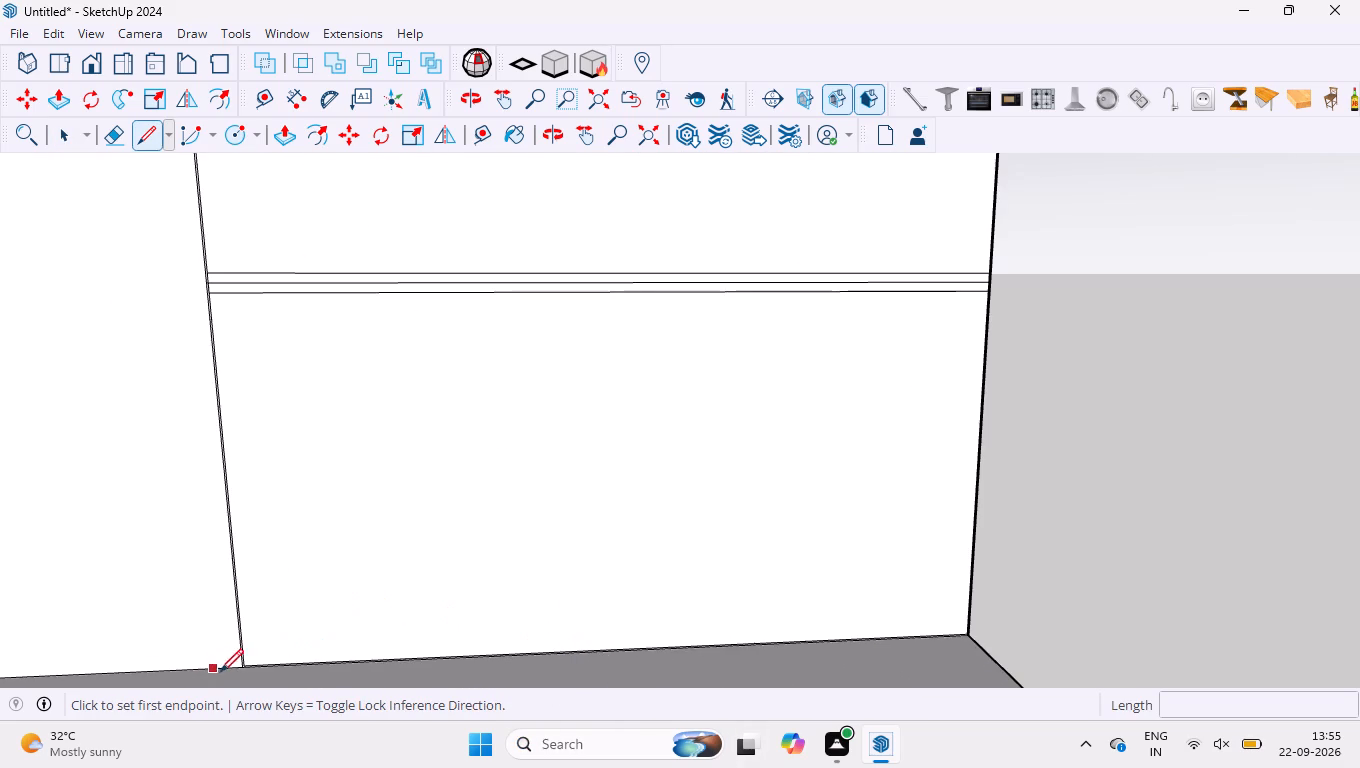
scroll(246, 666, "up", 17)
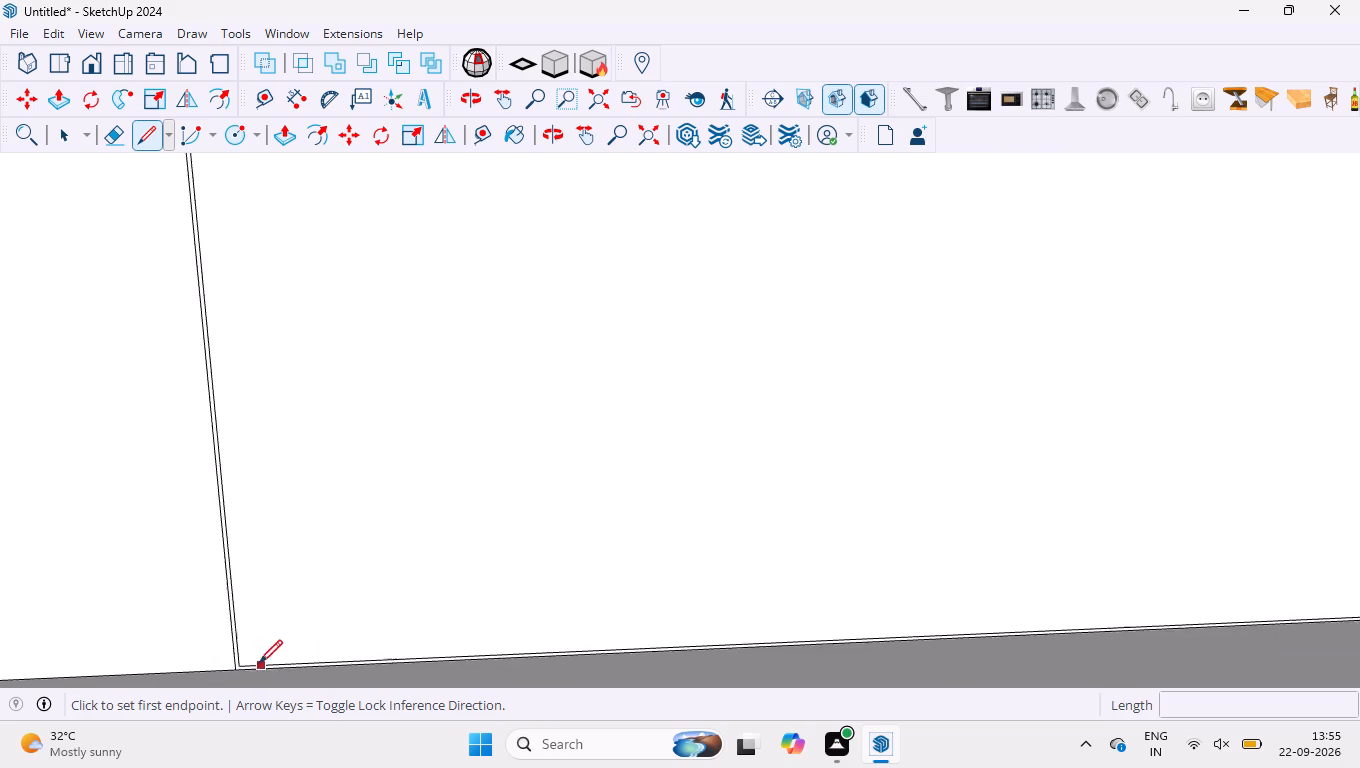
scroll(232, 664, "up", 11)
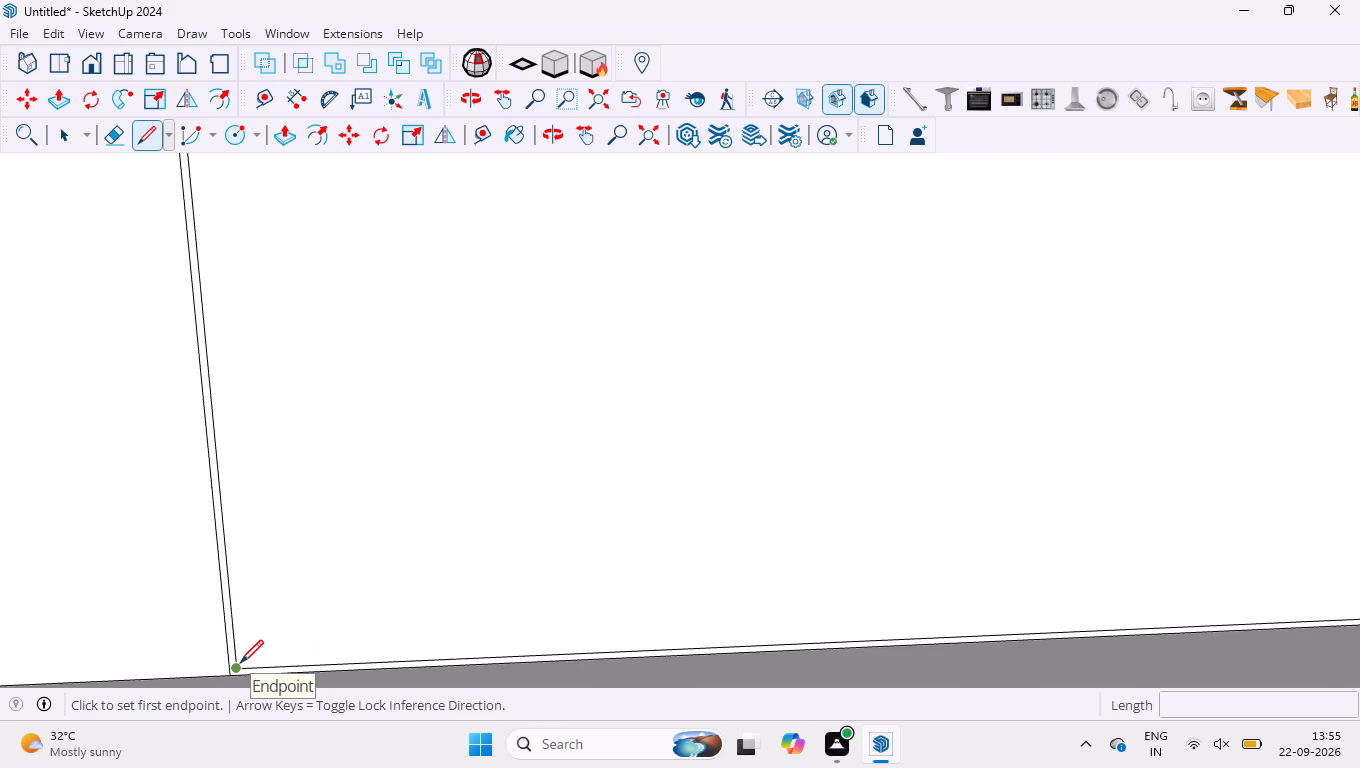
scroll(240, 663, "down", 4)
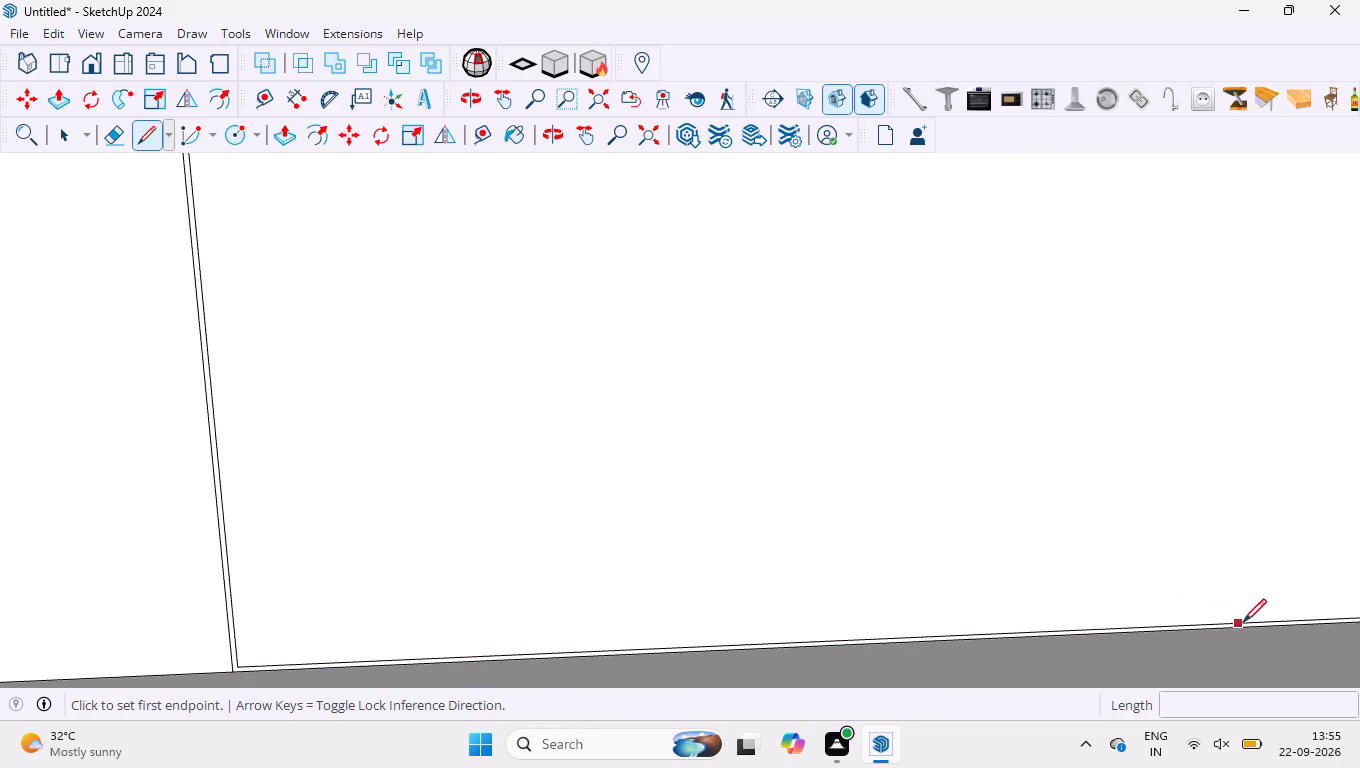
scroll(663, 509, "down", 16)
scroll(949, 500, "up", 4)
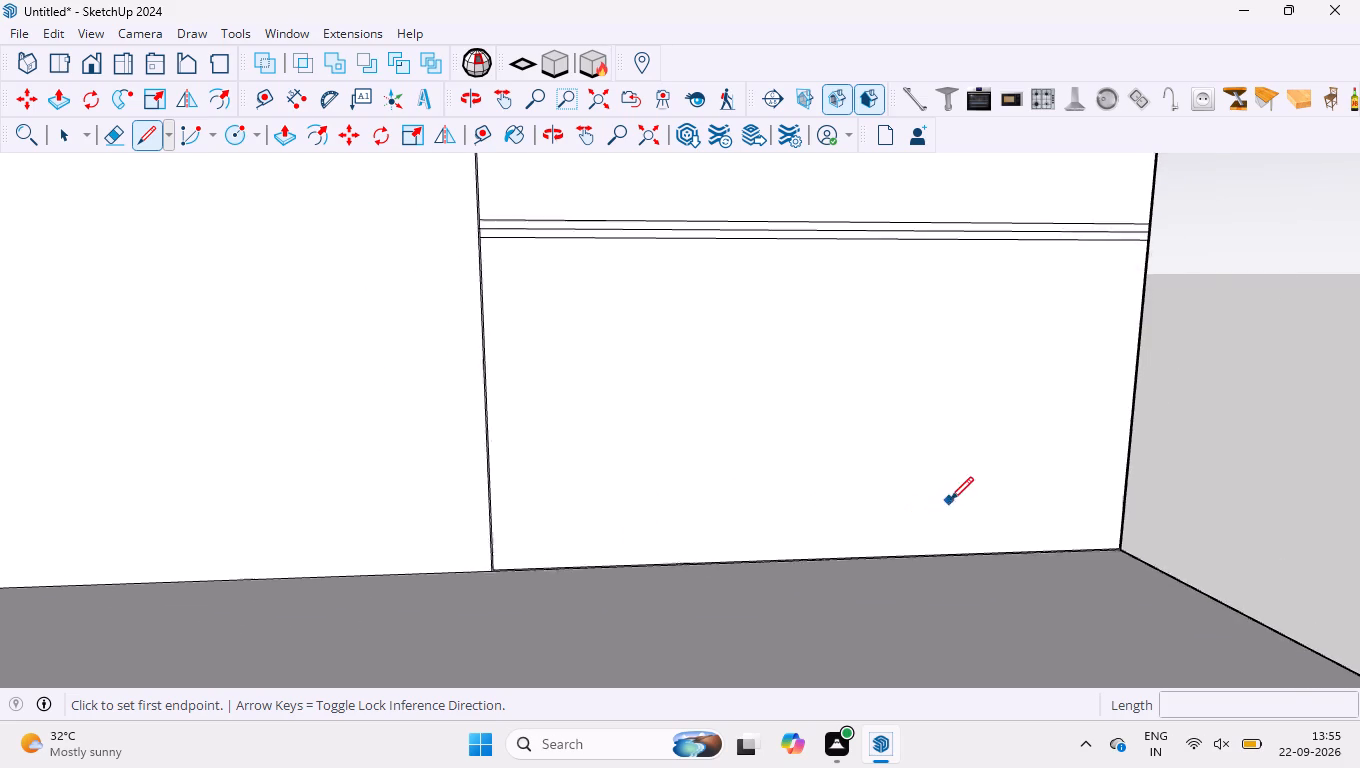
scroll(865, 546, "up", 4)
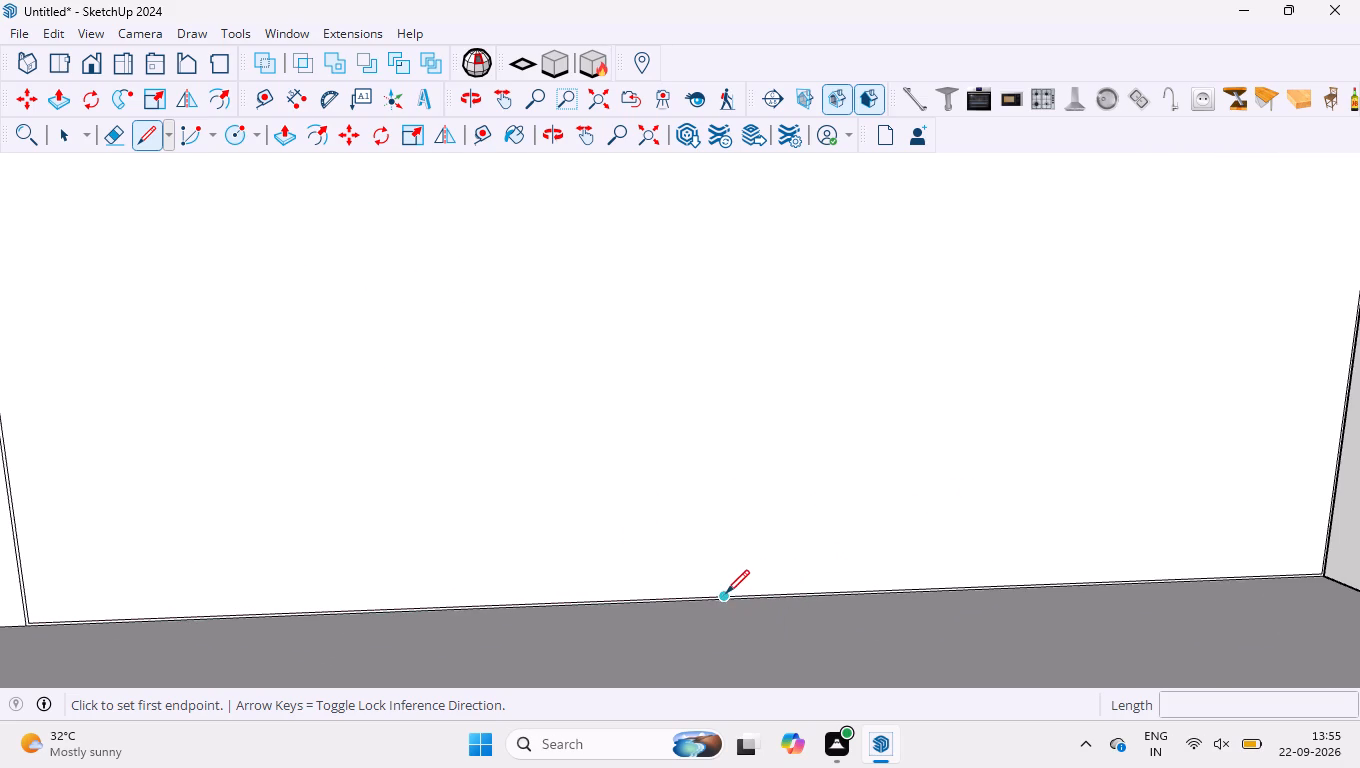
scroll(726, 593, "up", 18)
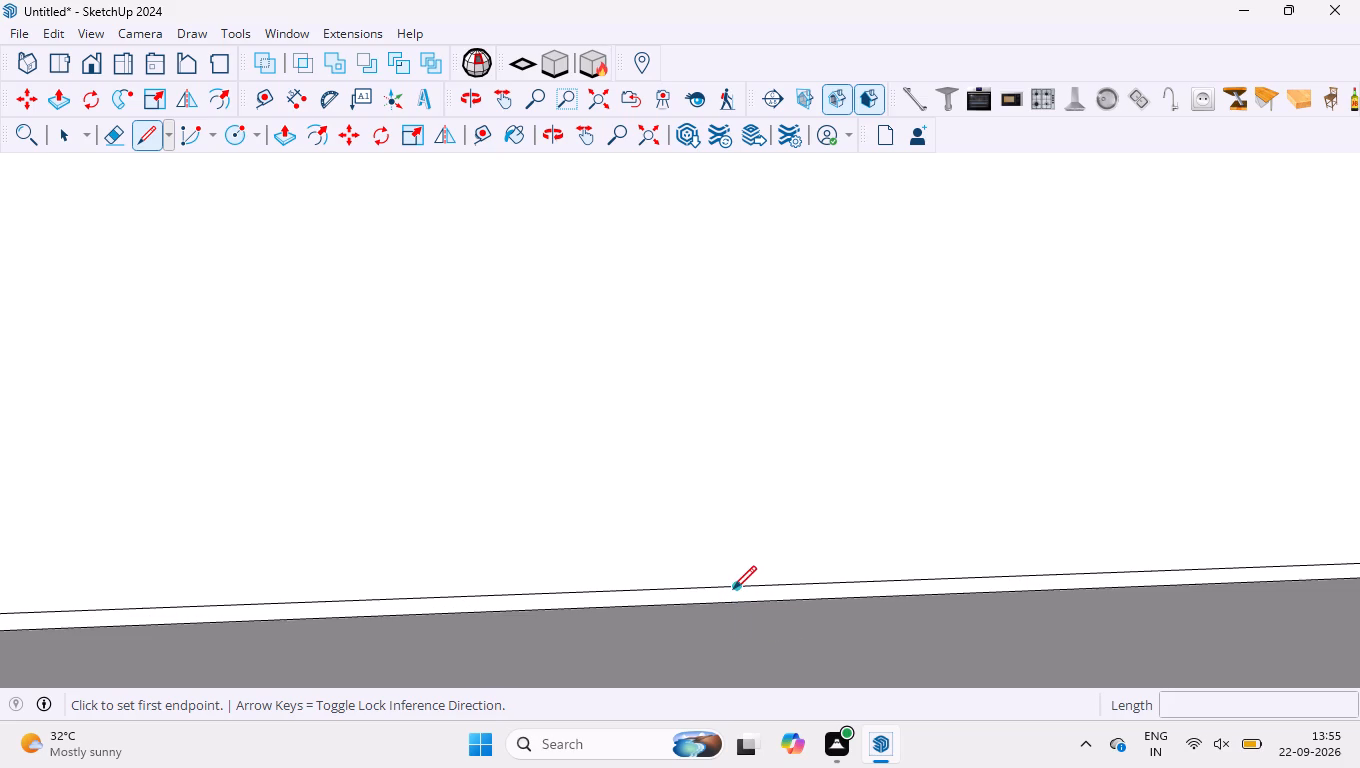
left_click(736, 585)
scroll(732, 448, "down", 15)
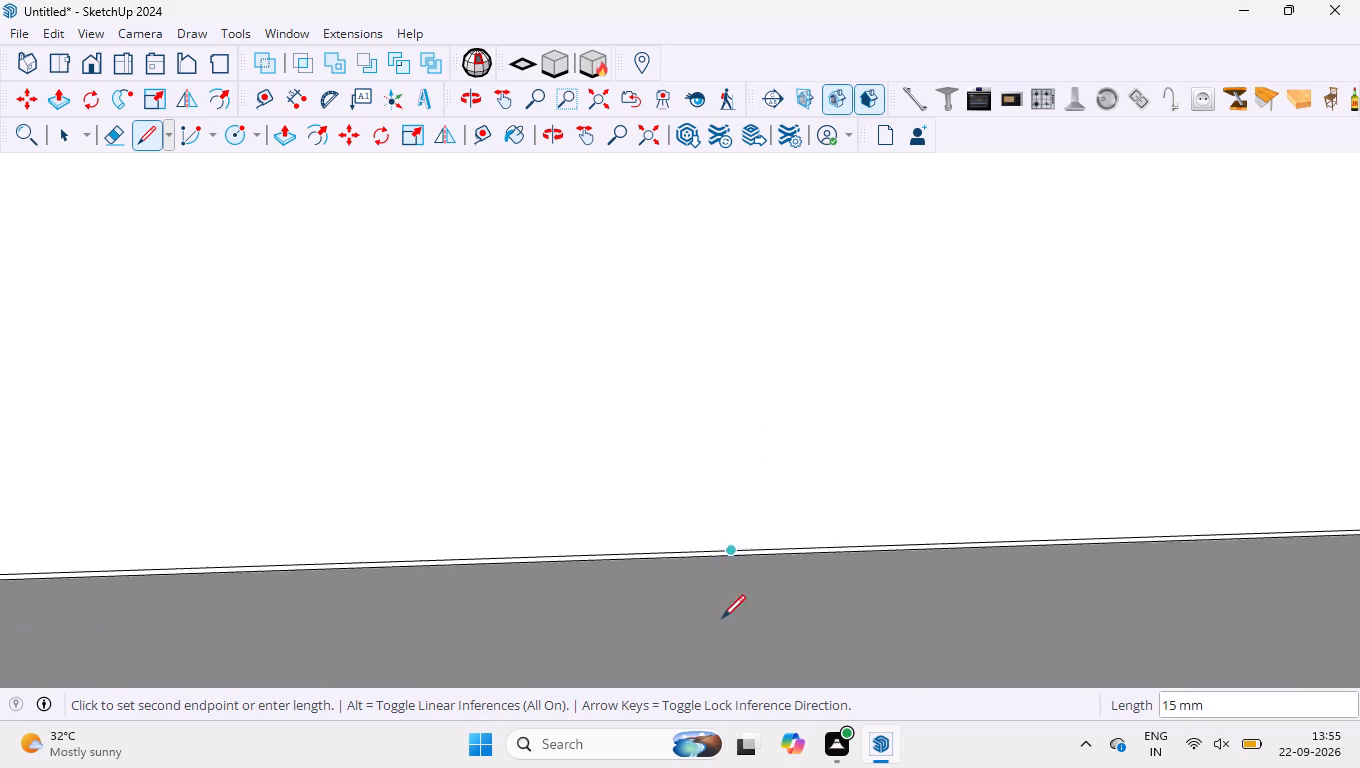
scroll(722, 618, "down", 19)
scroll(738, 545, "down", 11)
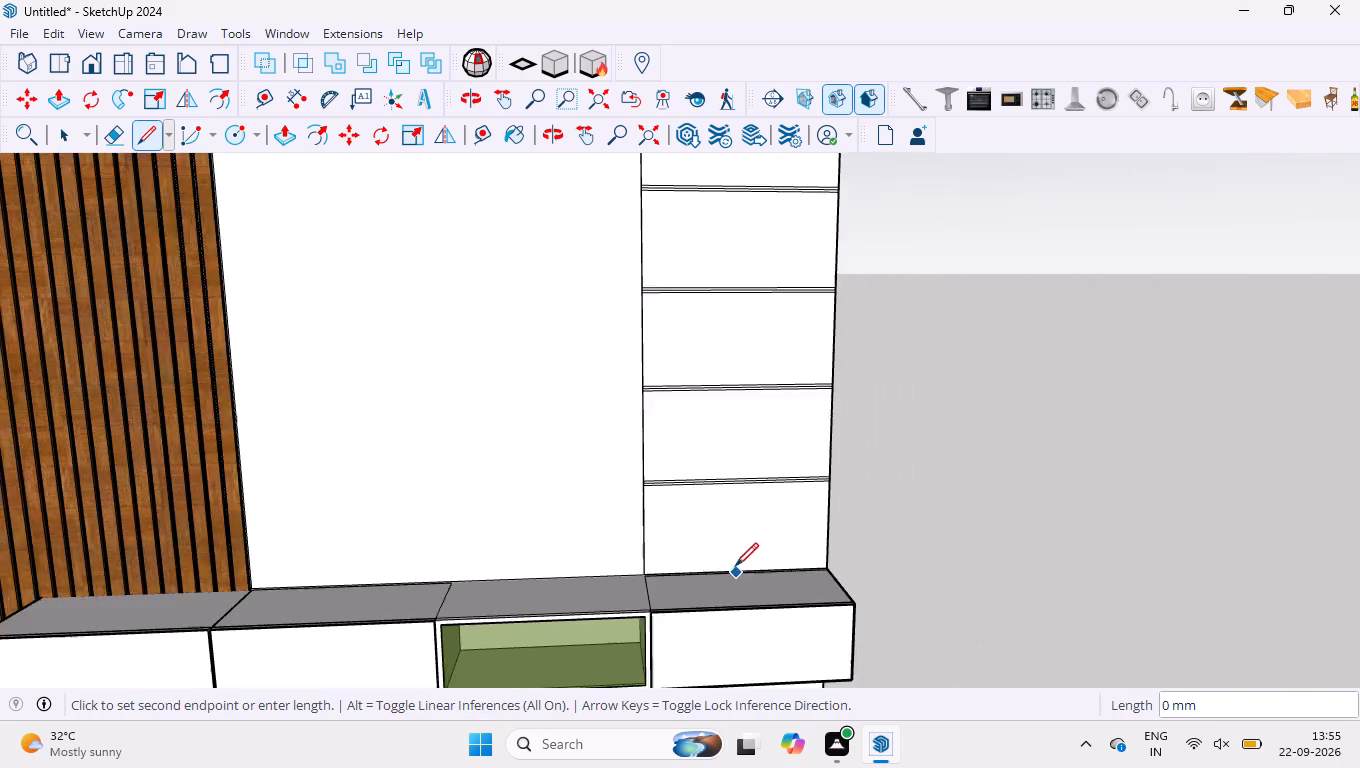
scroll(735, 566, "down", 5)
scroll(758, 258, "up", 8)
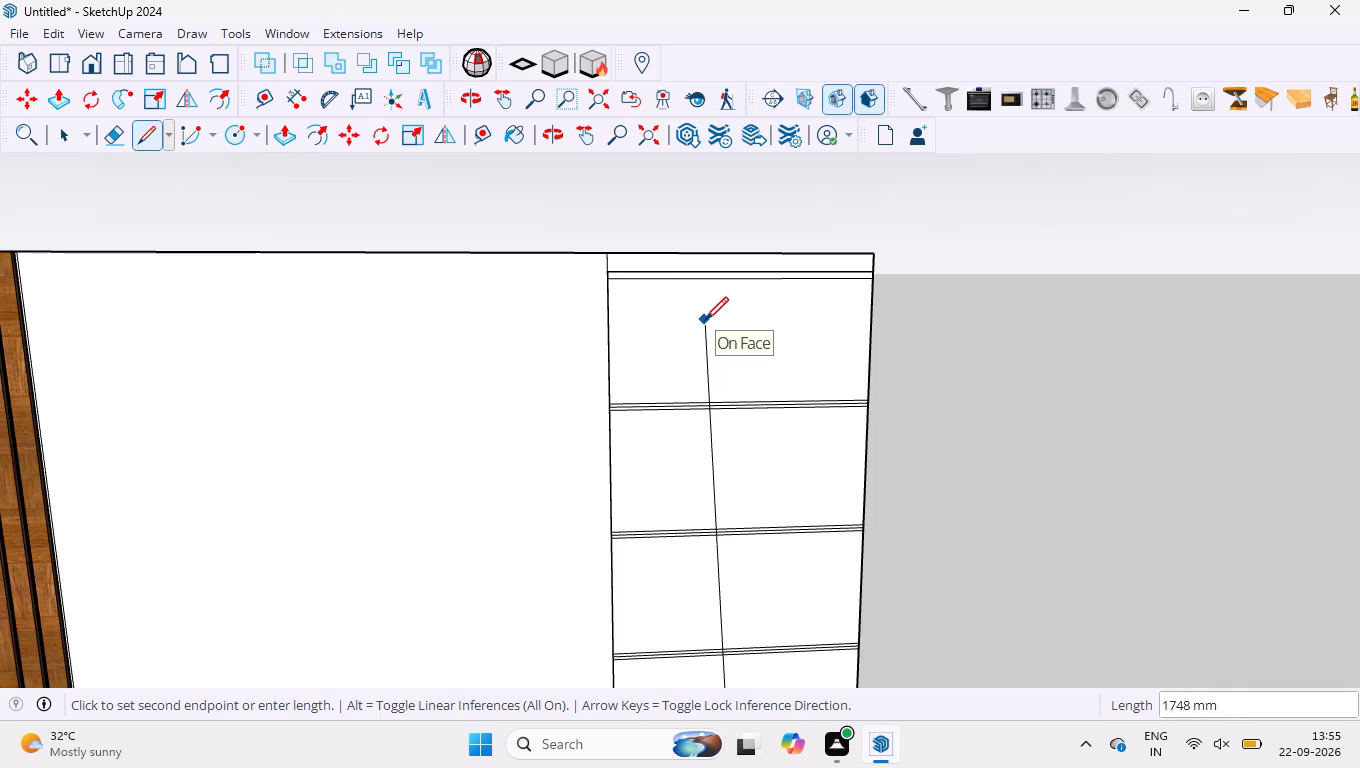
scroll(745, 279, "up", 6)
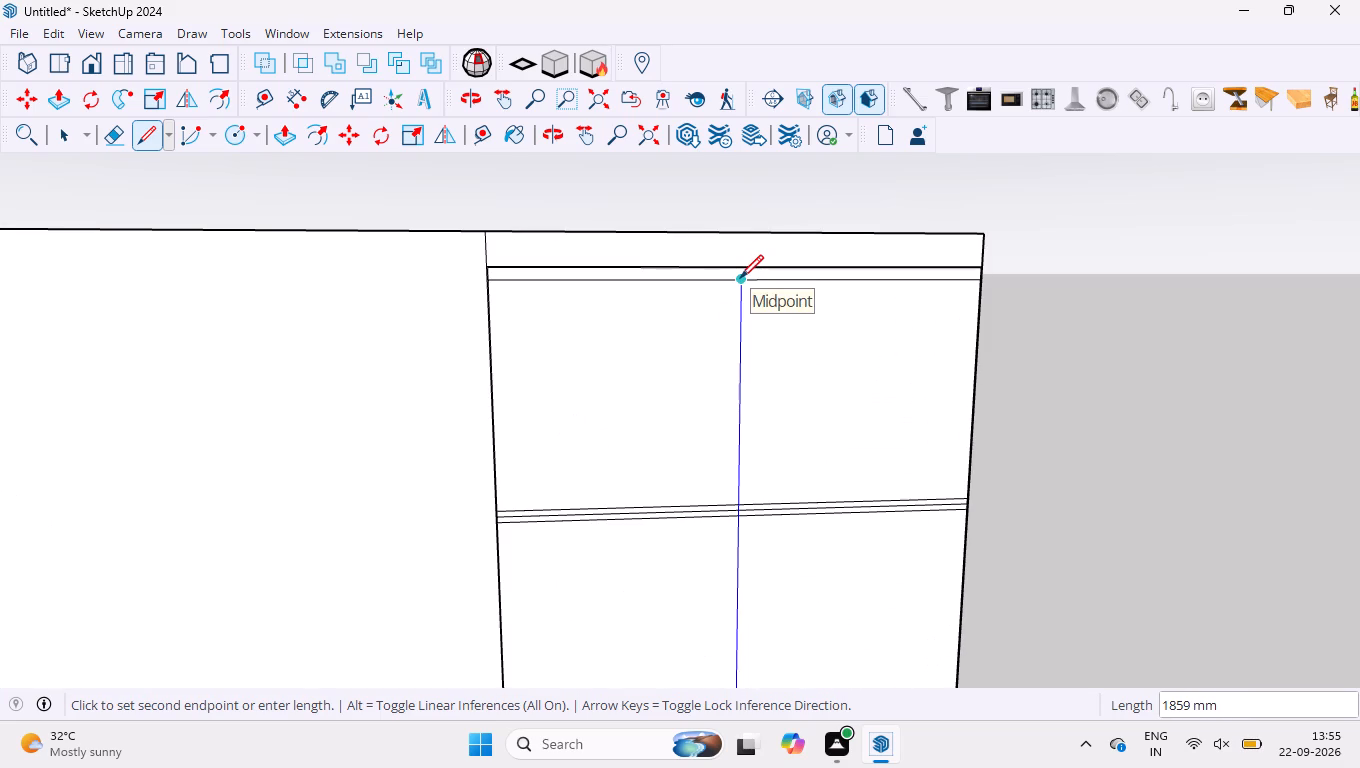
left_click(740, 278)
key("space")
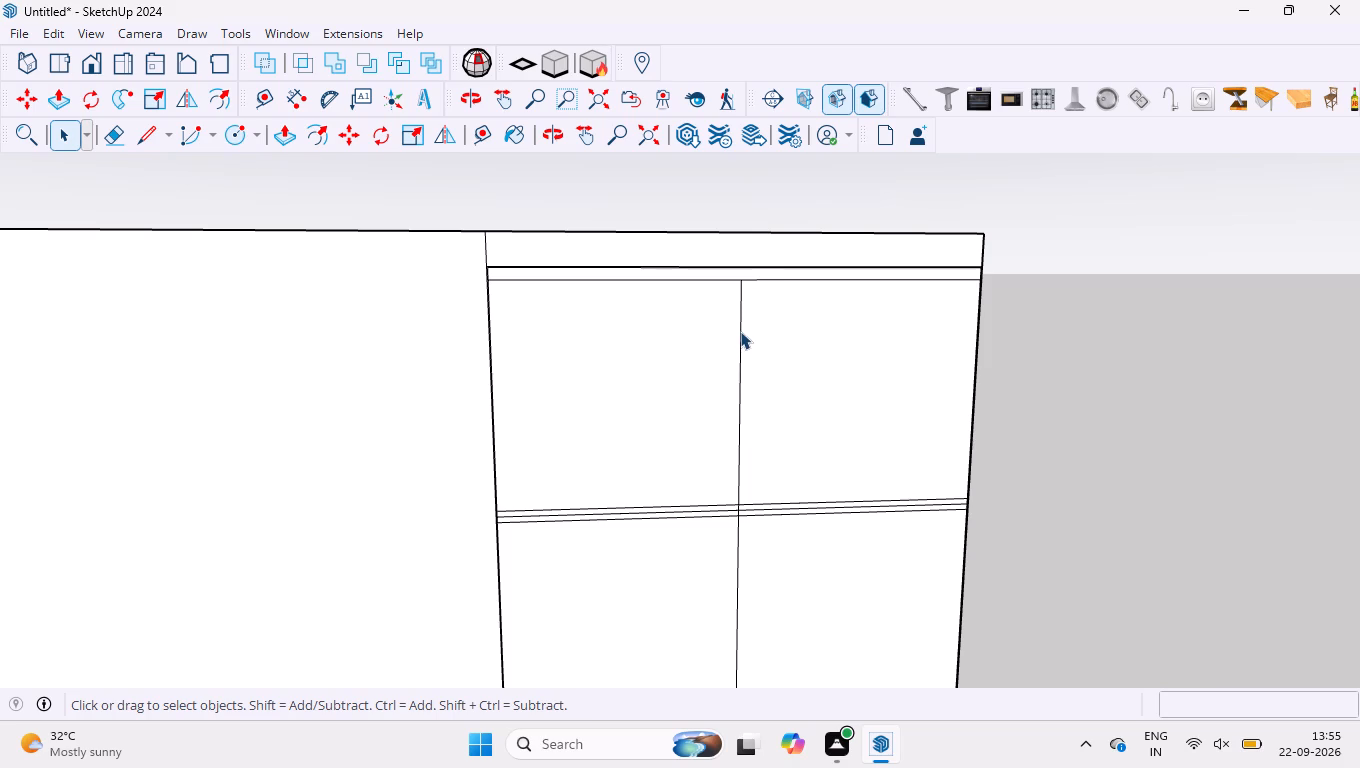
Inspect the segments of the centre line and shelf lines where they cross at the end panel's topmost shelf.
left_click(740, 331)
scroll(672, 574, "up", 4)
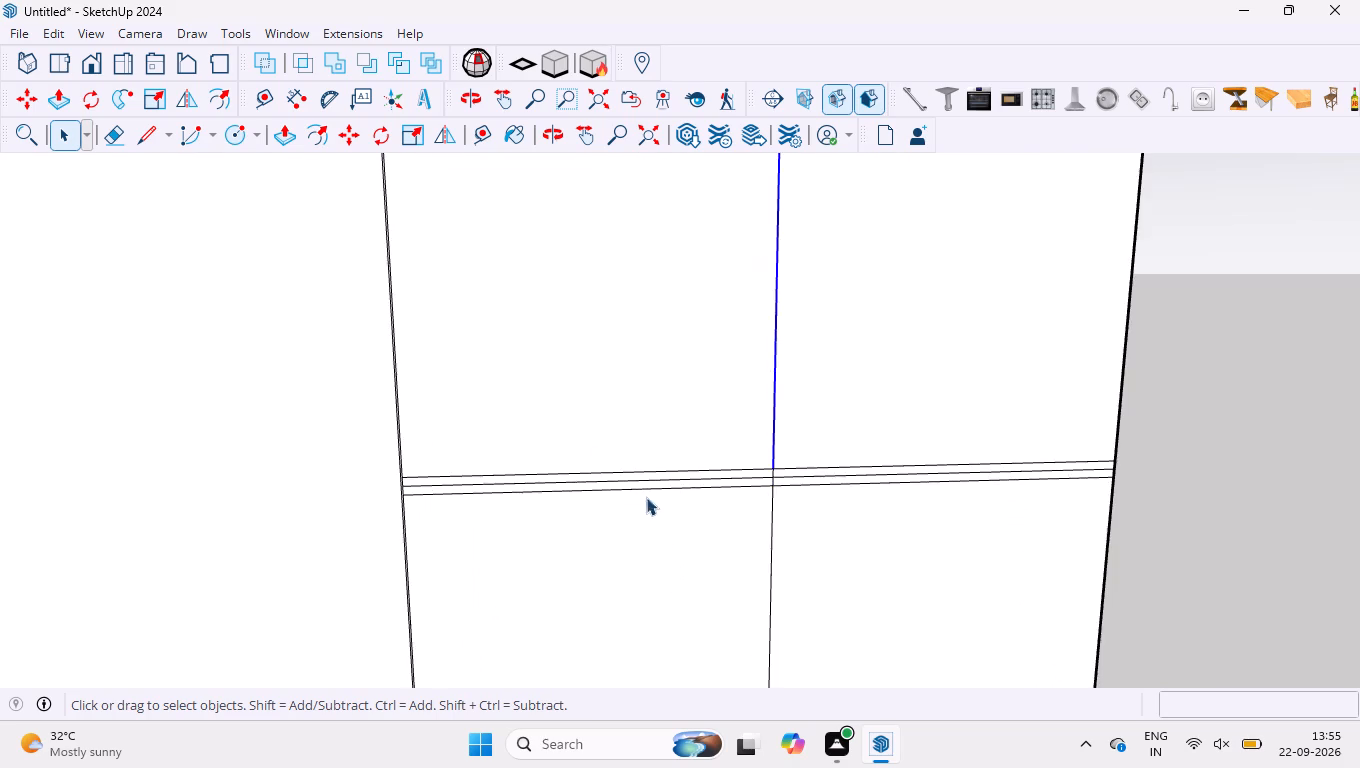
scroll(598, 451, "up", 5)
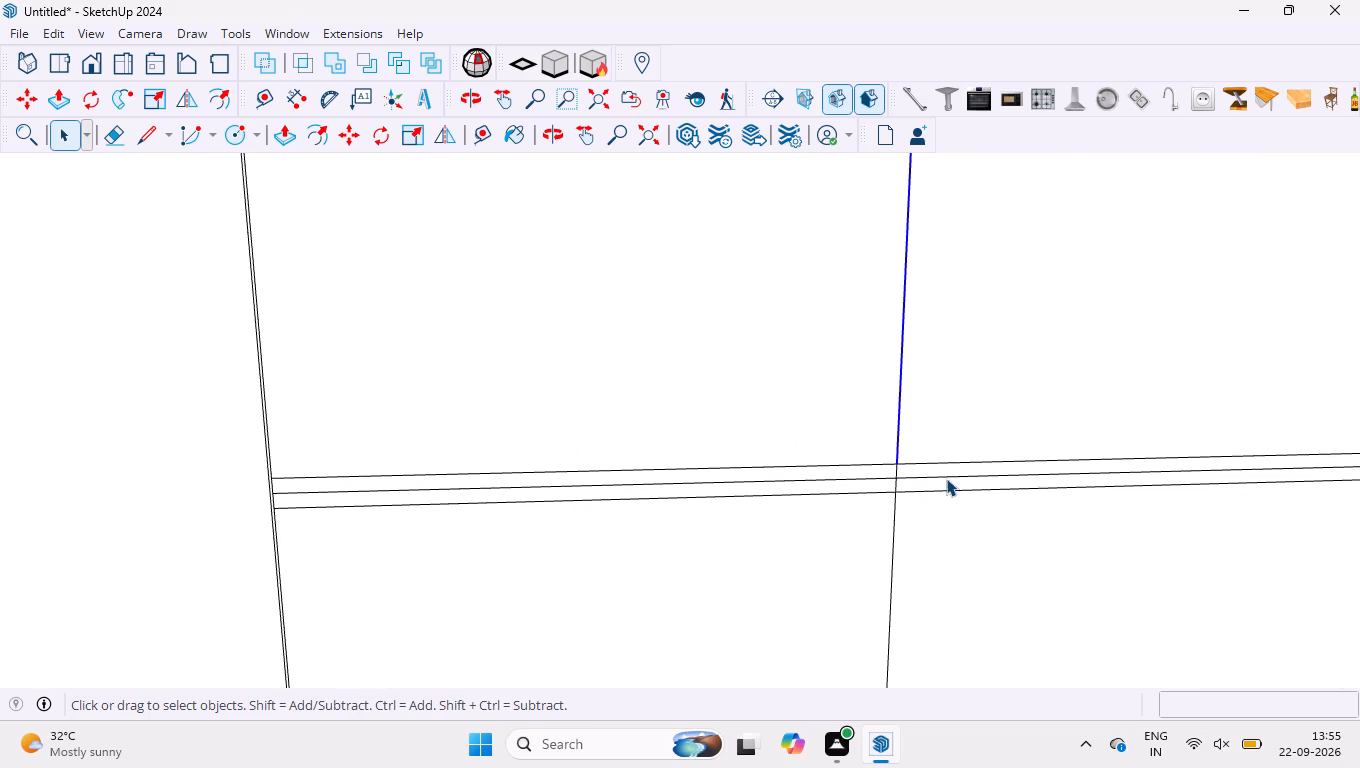
left_click(755, 477)
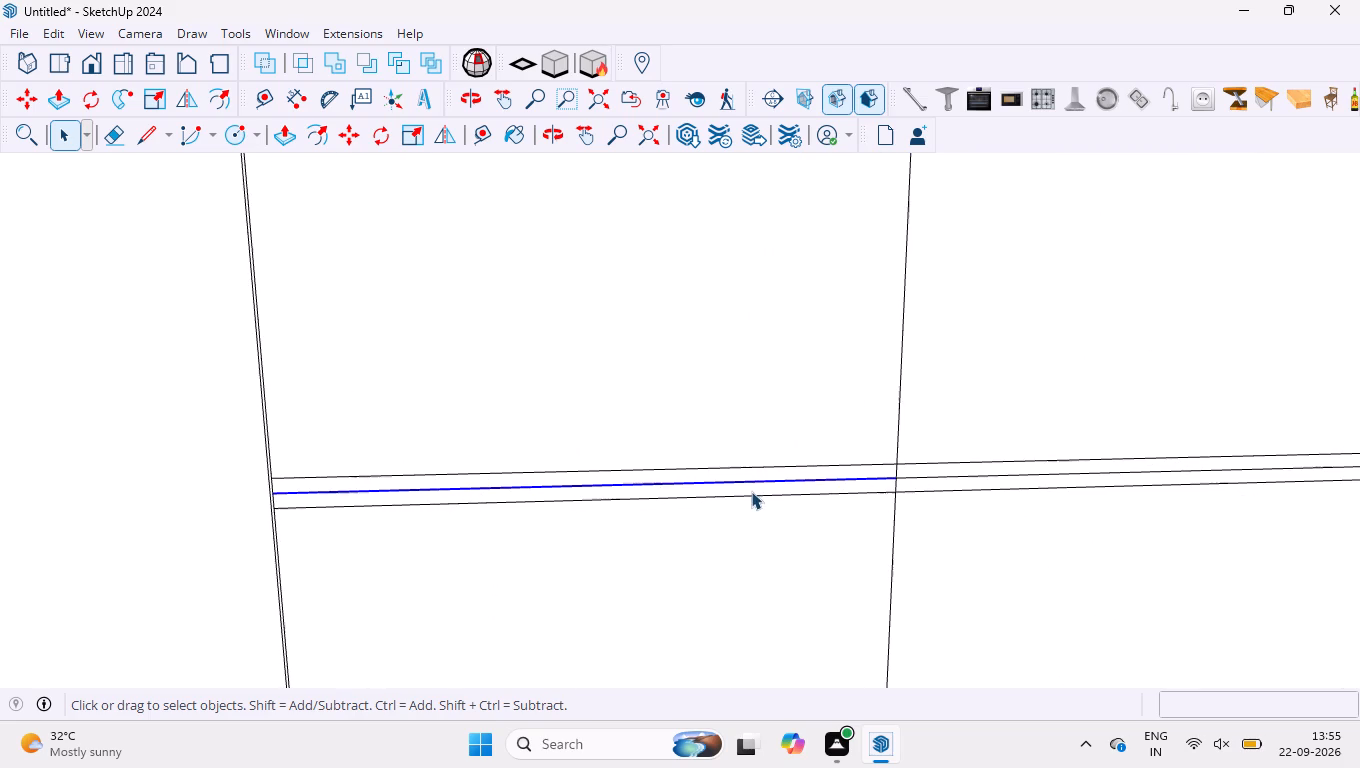
scroll(765, 489, "down", 9)
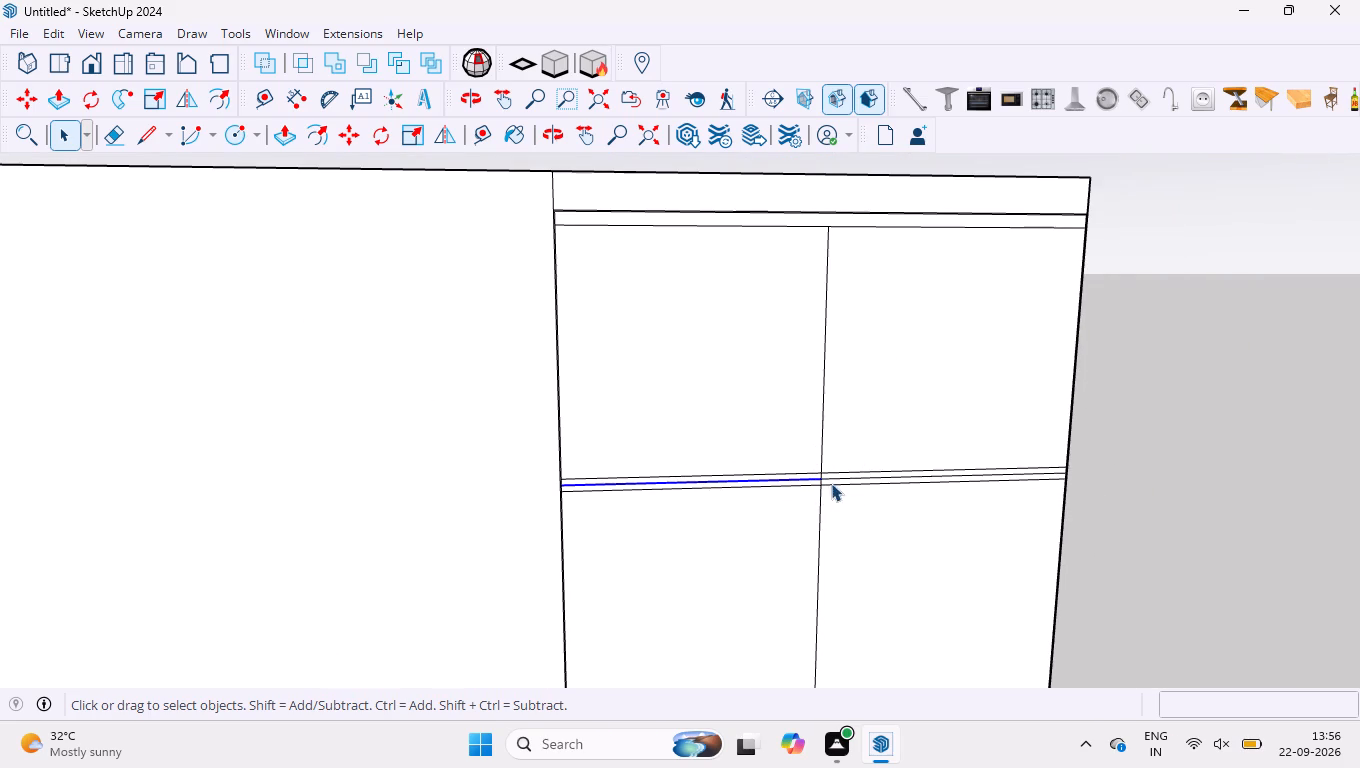
scroll(824, 475, "up", 3)
left_click(1213, 416)
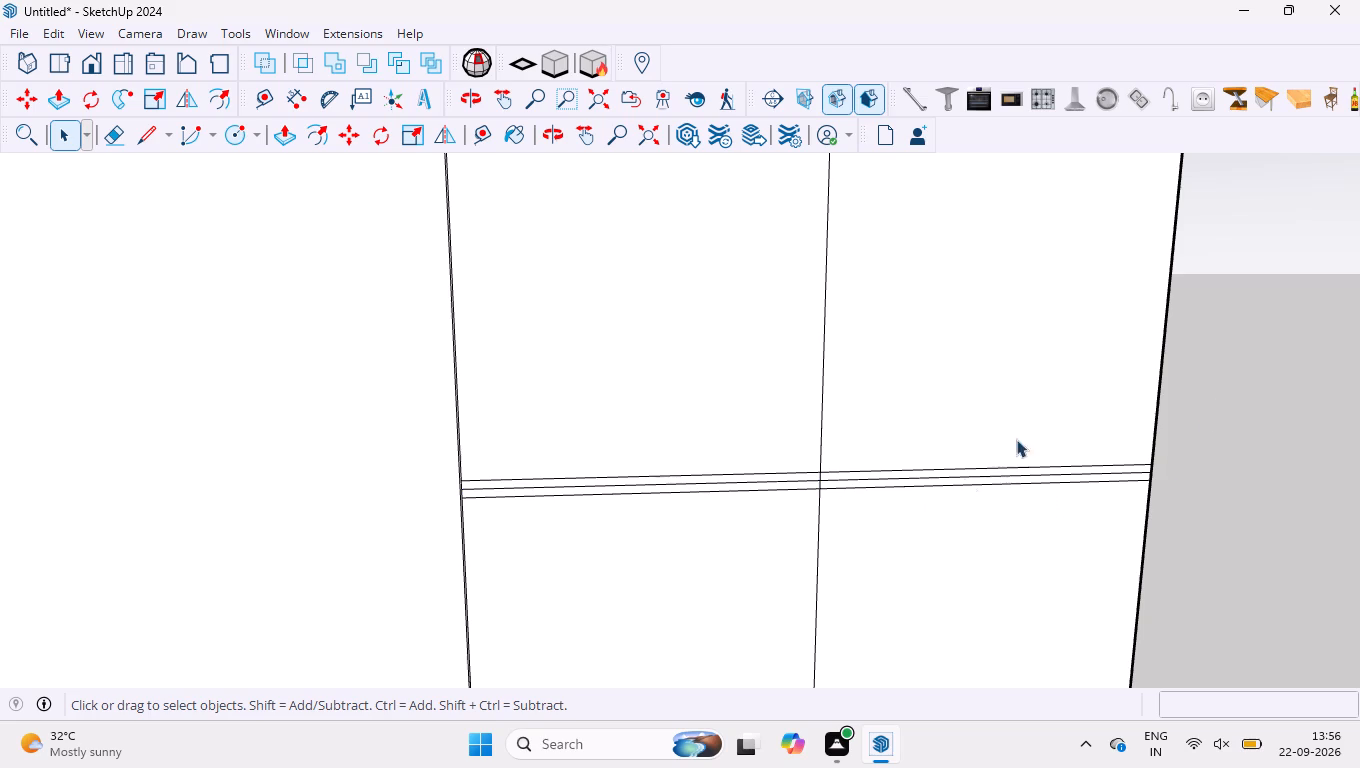
Draw an upright 750 x 1930 mm rectangle in the open space beside the wall unit, locked to the green-axis plane.
scroll(941, 461, "down", 20)
scroll(941, 461, "down", 8)
scroll(456, 284, "up", 2)
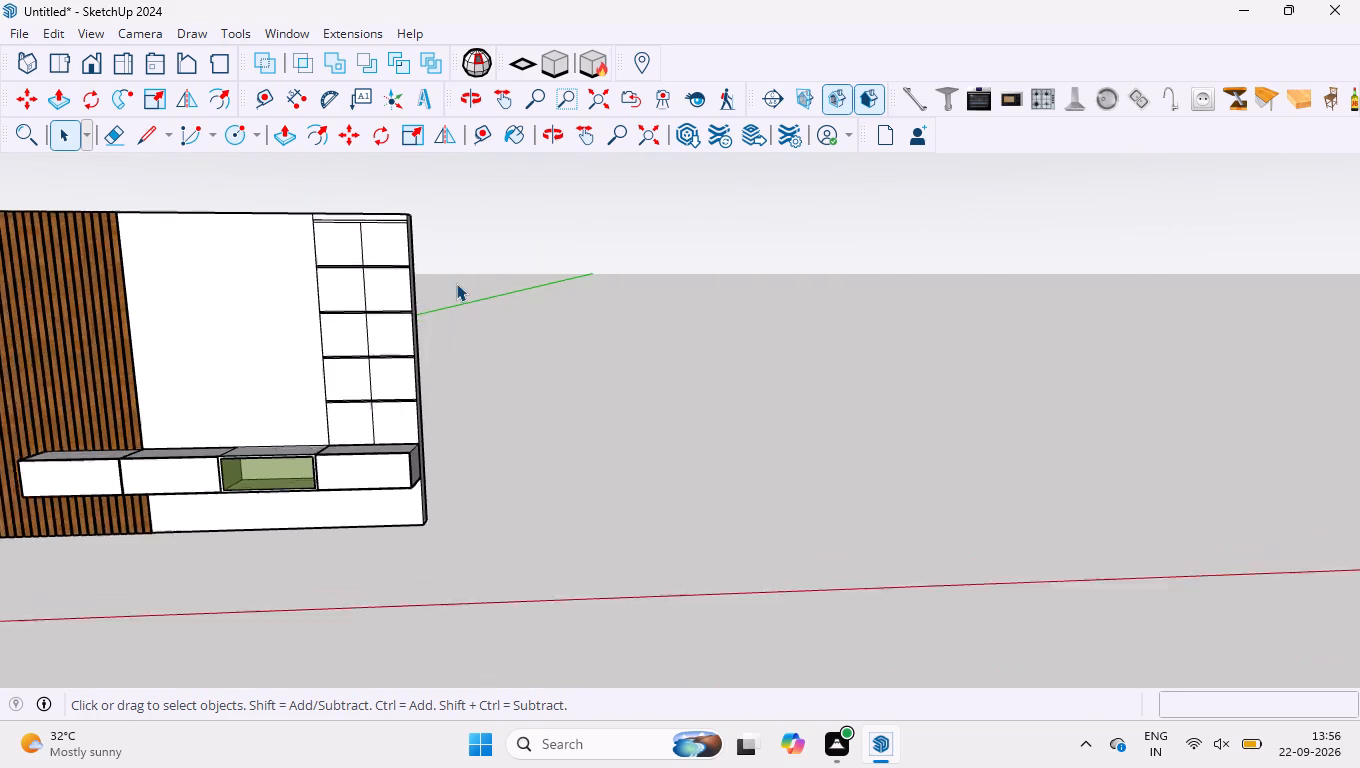
scroll(456, 283, "up", 1)
scroll(265, 227, "up", 2)
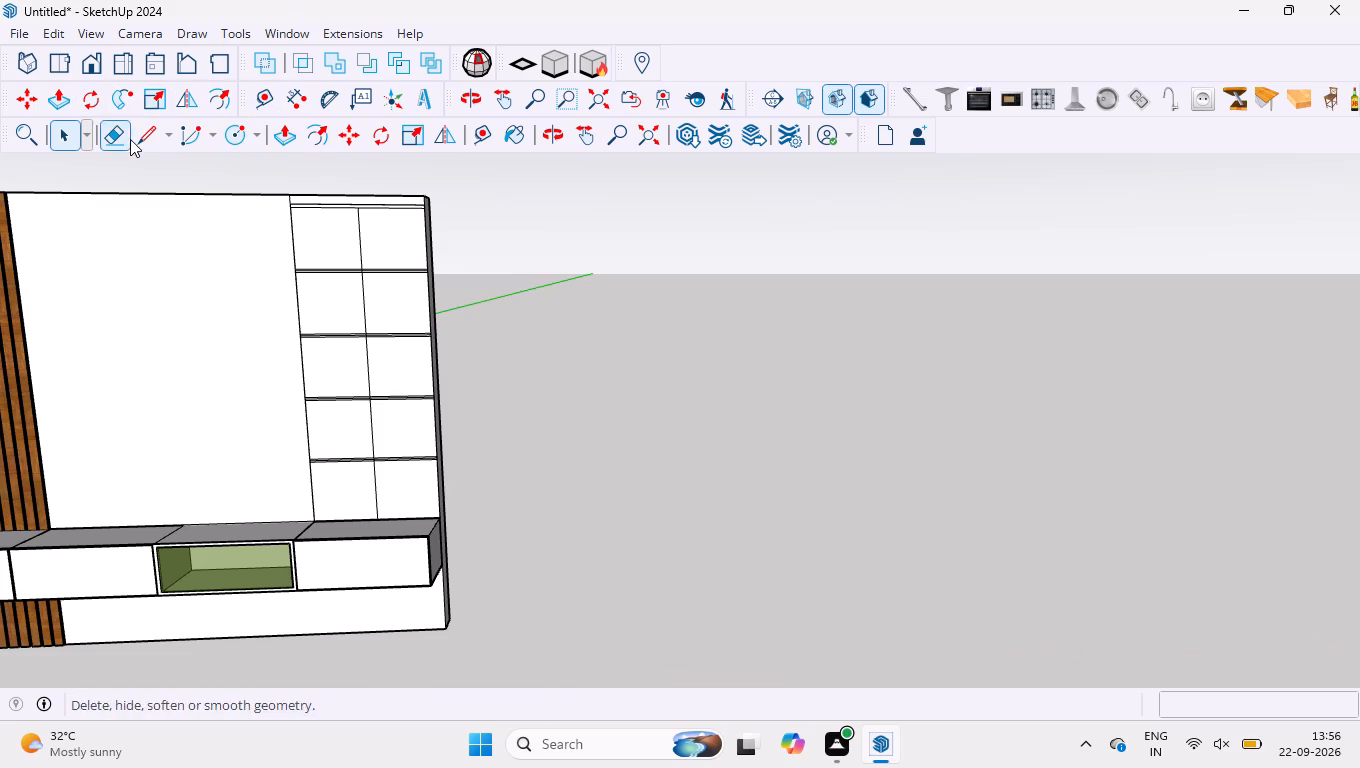
left_click(256, 139)
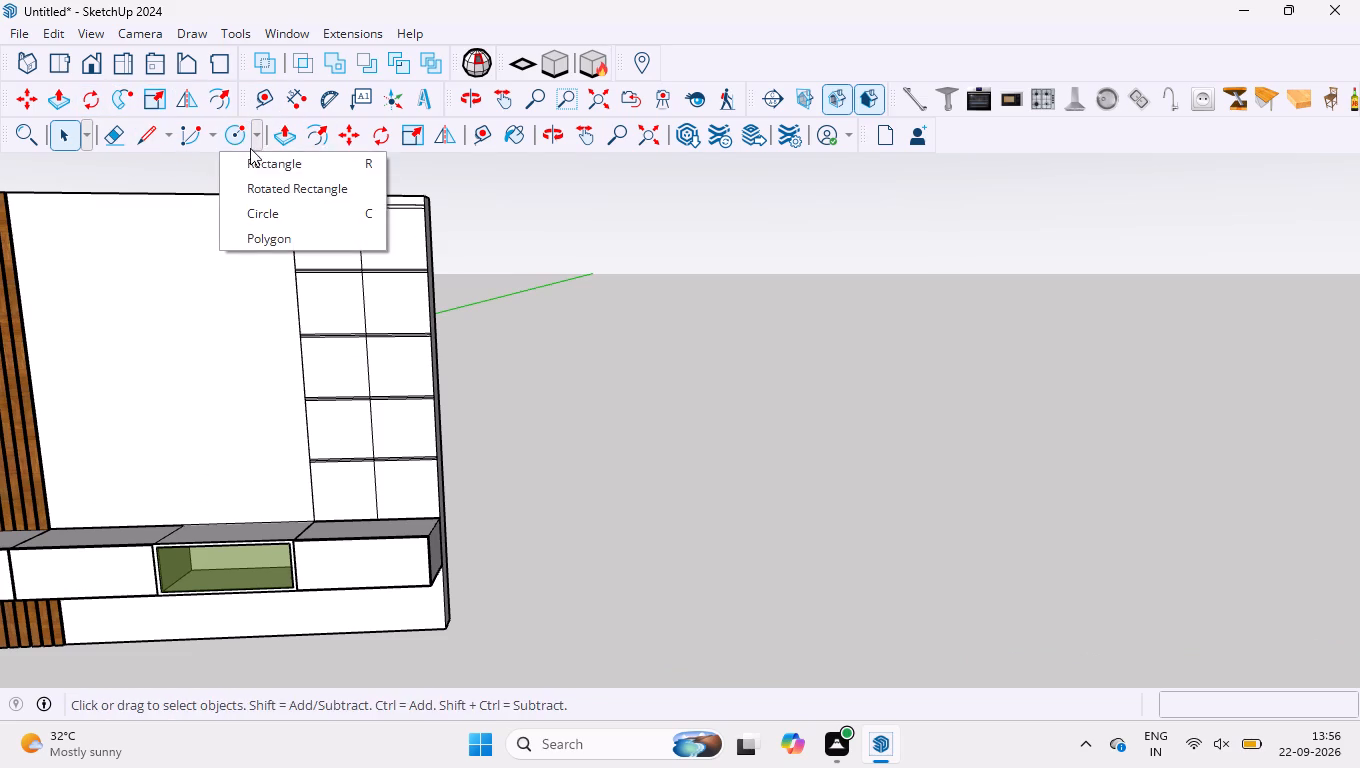
left_click(250, 159)
left_click(759, 614)
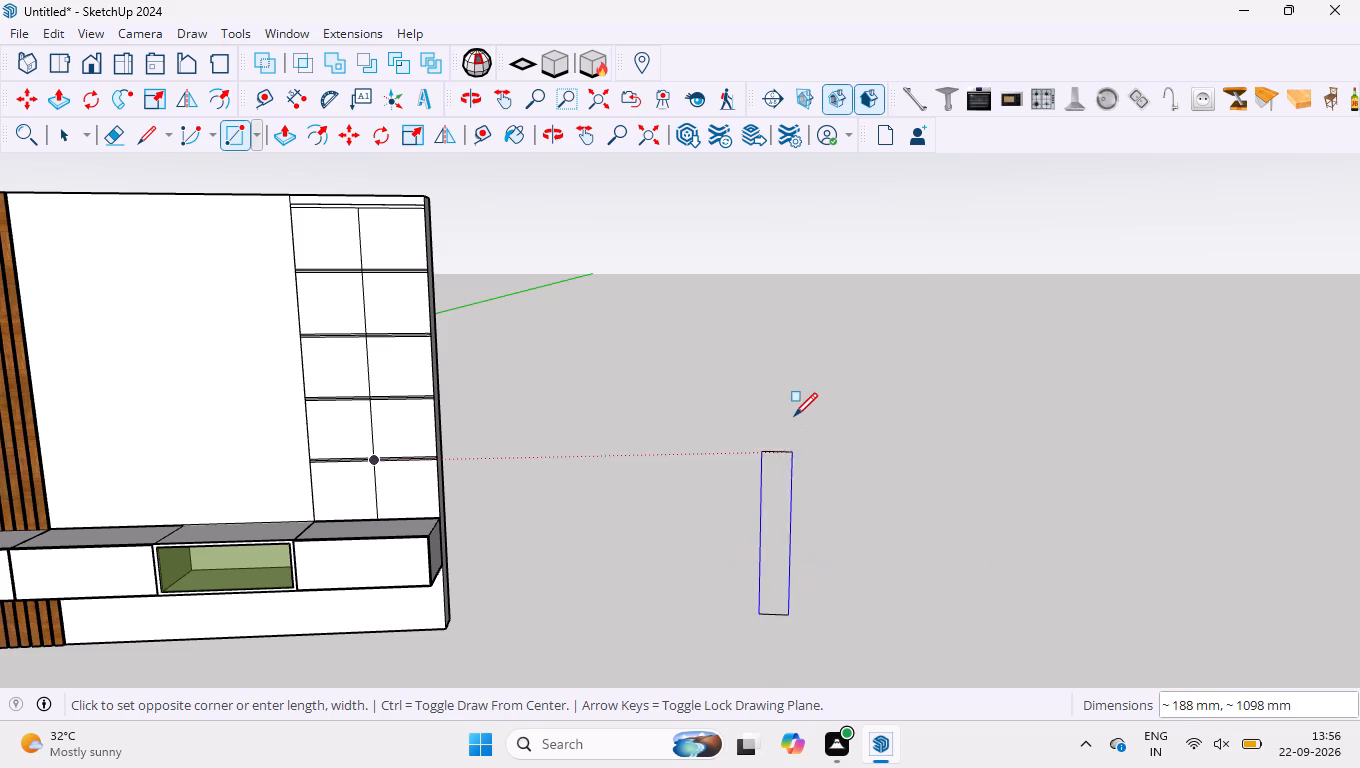
key("Left")
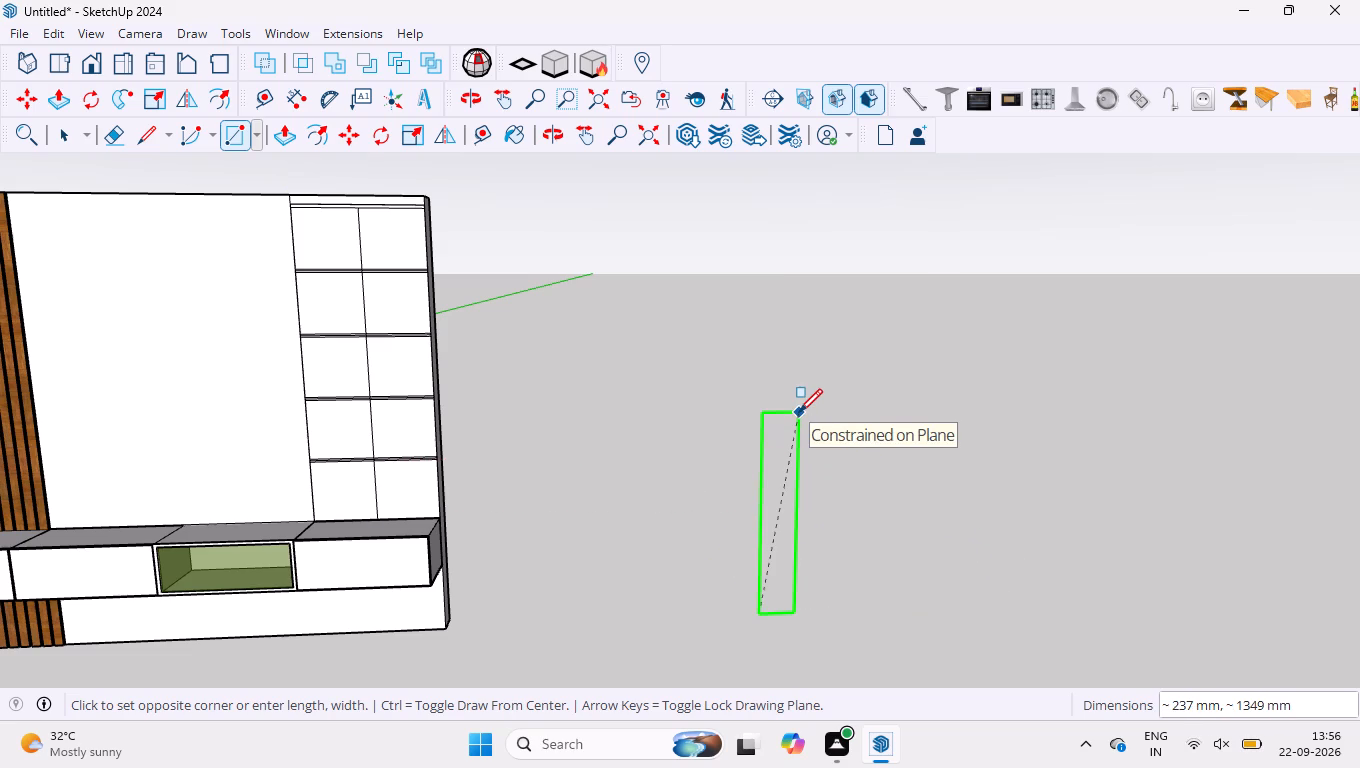
type("750")
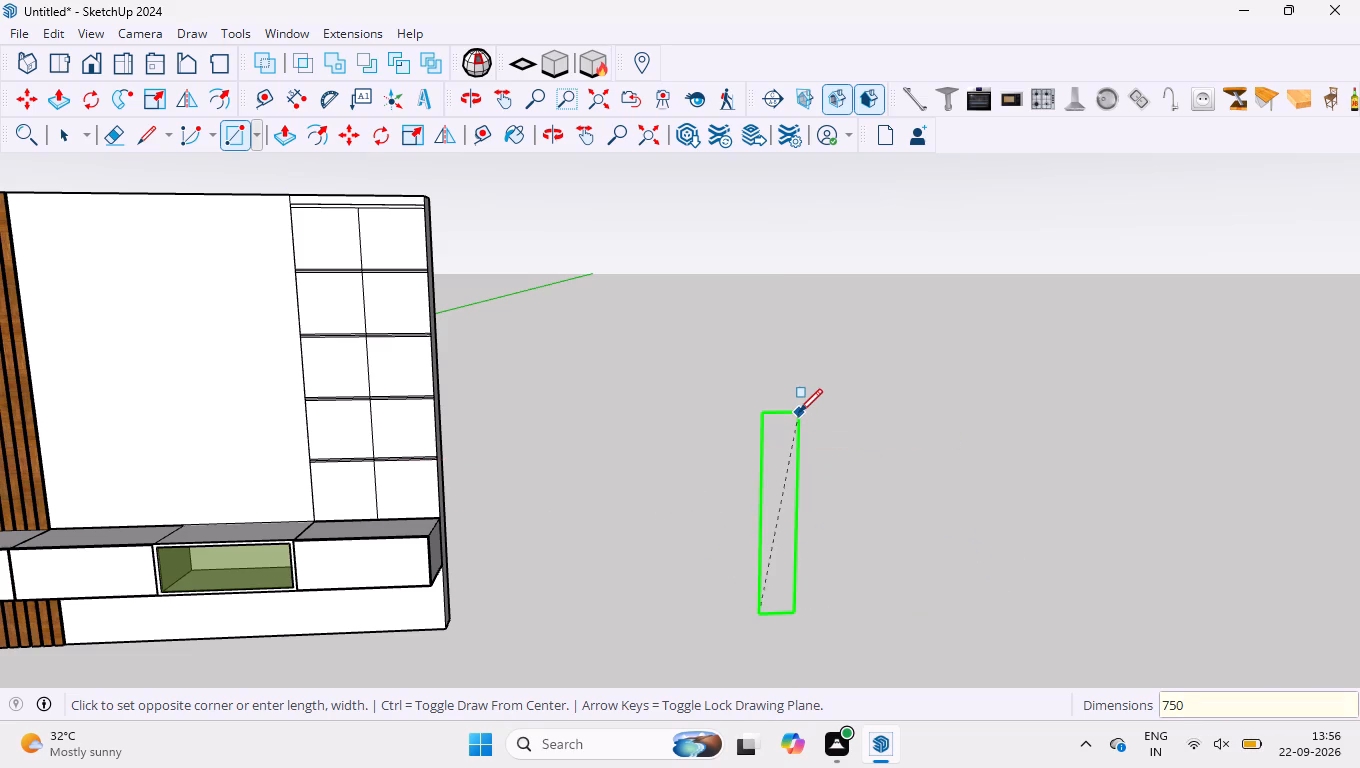
key("comma")
type("1930")
key("Return")
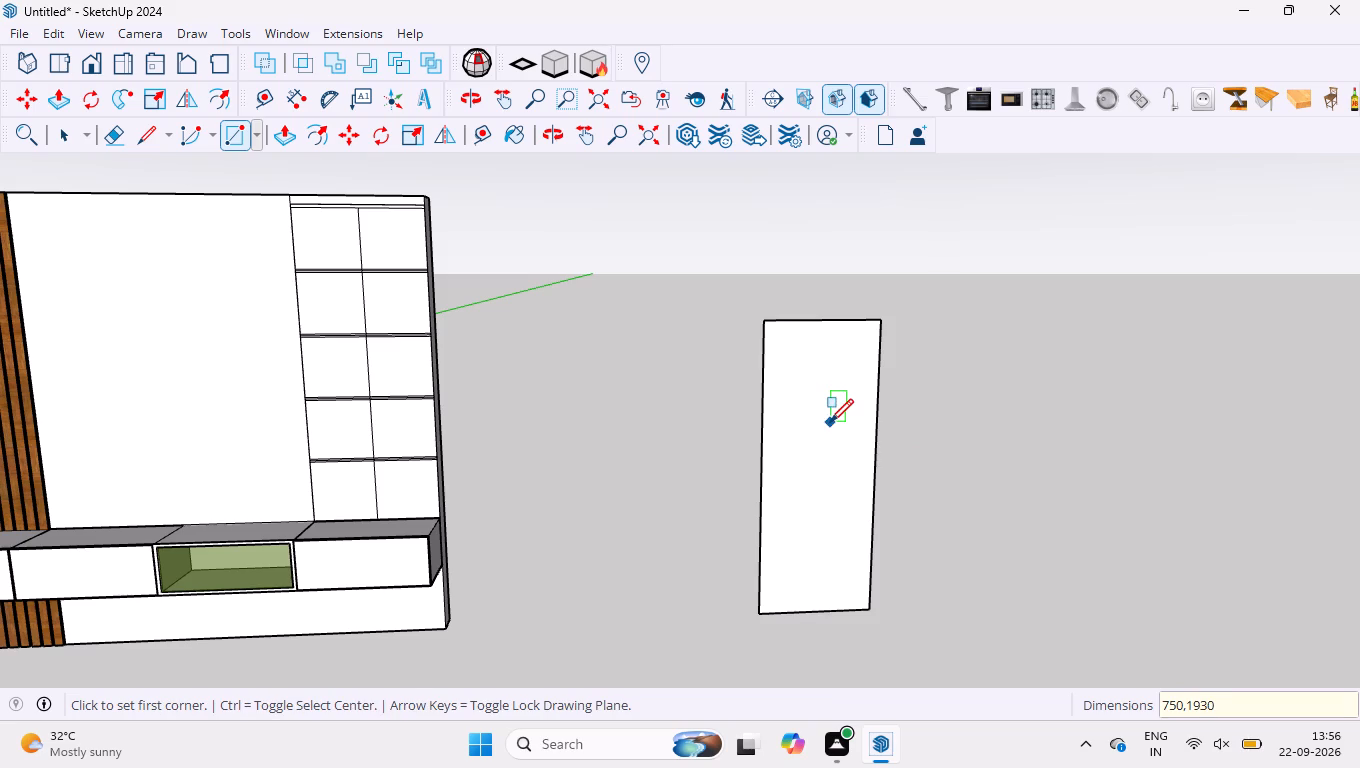
key("space")
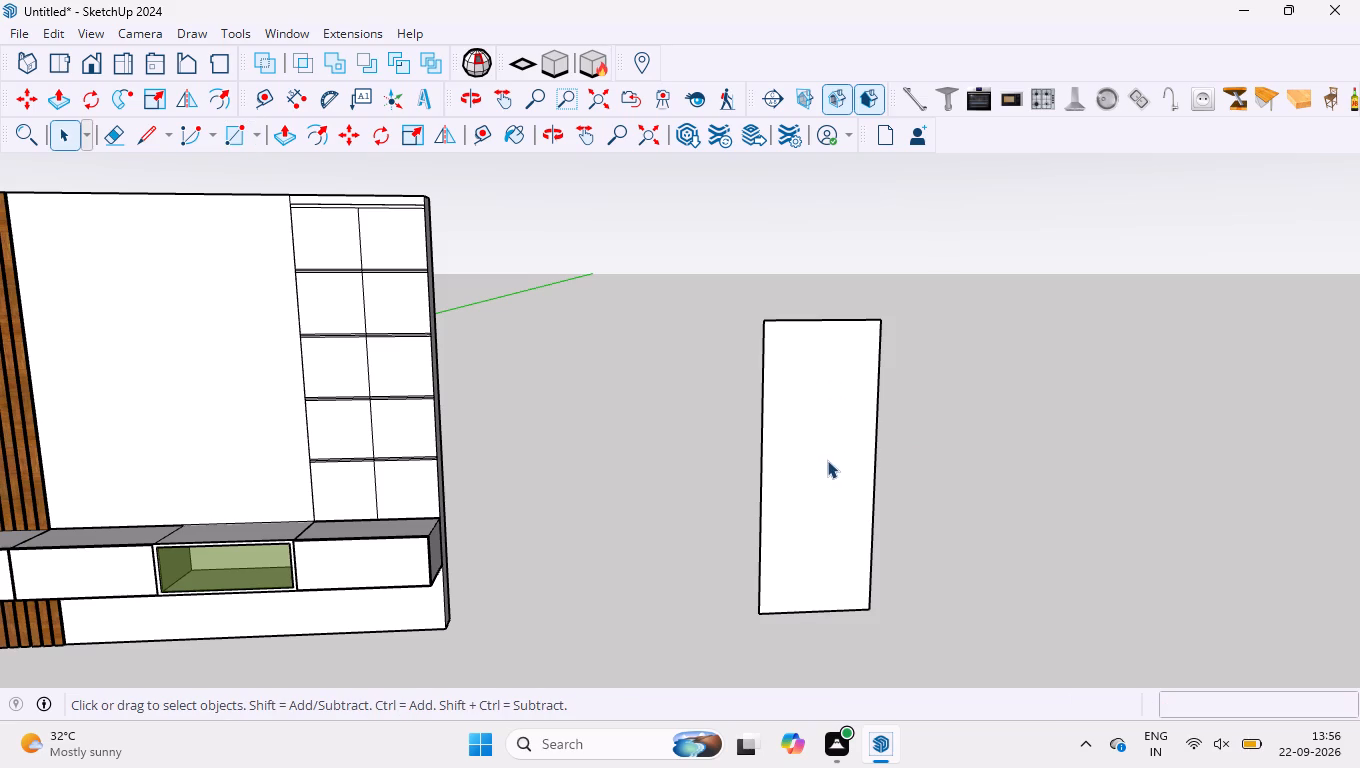
Copy the new rectangle's vertical side edge farther from the wall unit 375 mm inward to the midpoint of its base.
scroll(783, 426, "down", 2)
middle_click_drag(889, 429, 136, 389)
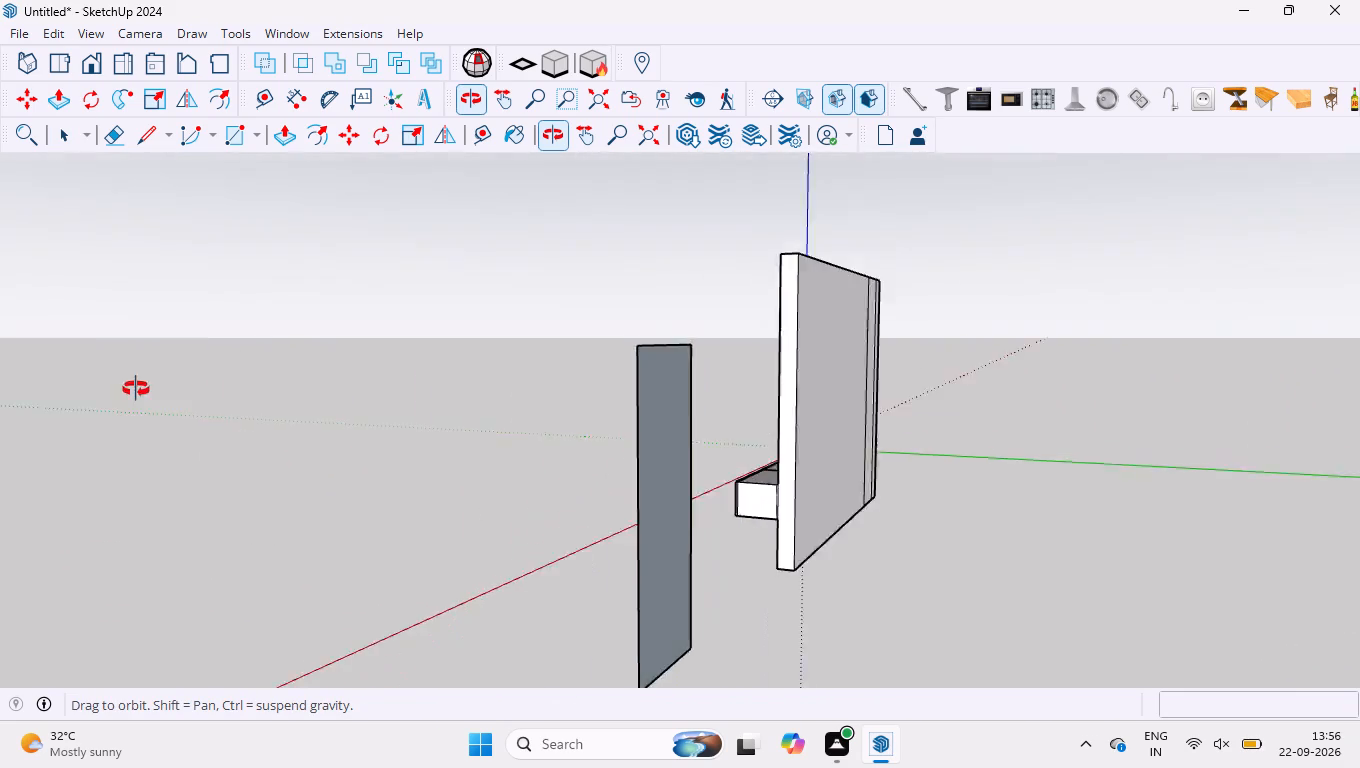
middle_click_drag(136, 389, 859, 626)
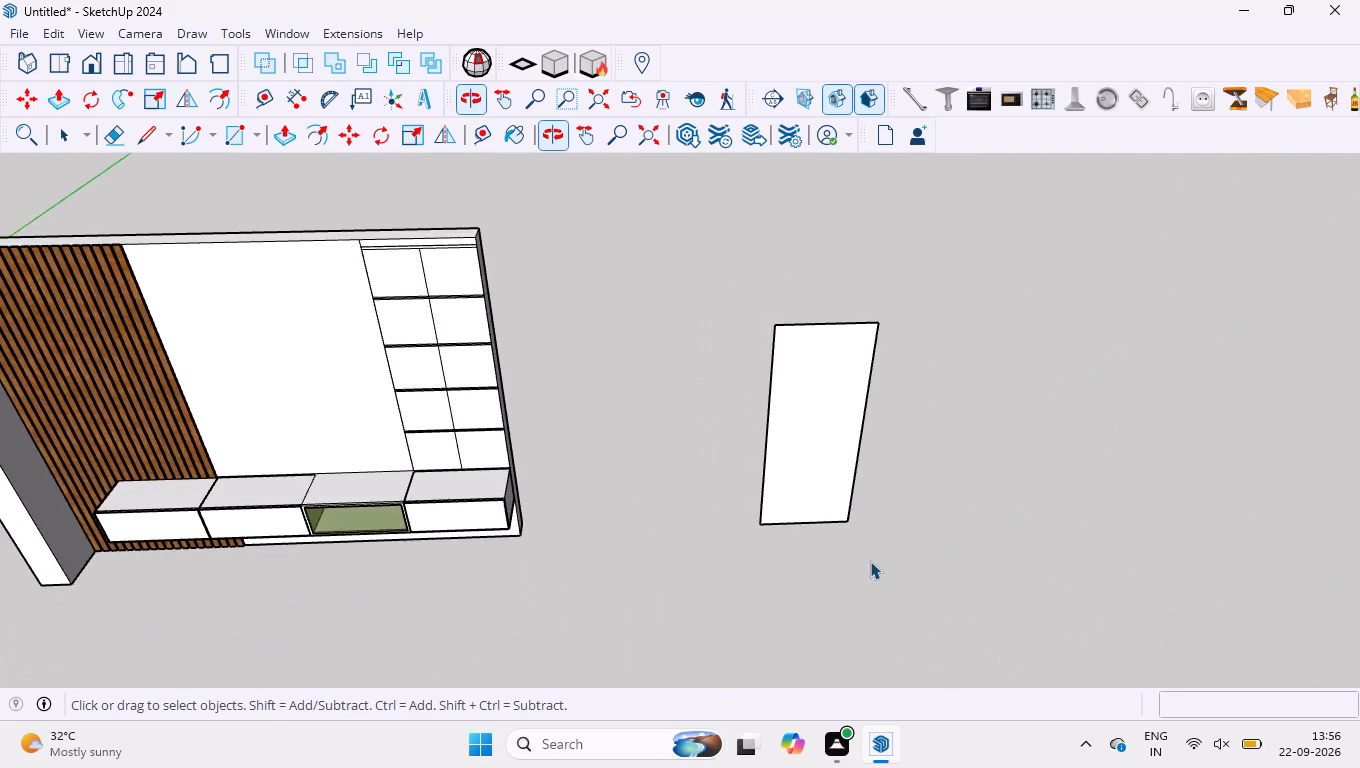
scroll(870, 493, "up", 3)
middle_click_drag(817, 447, 830, 311)
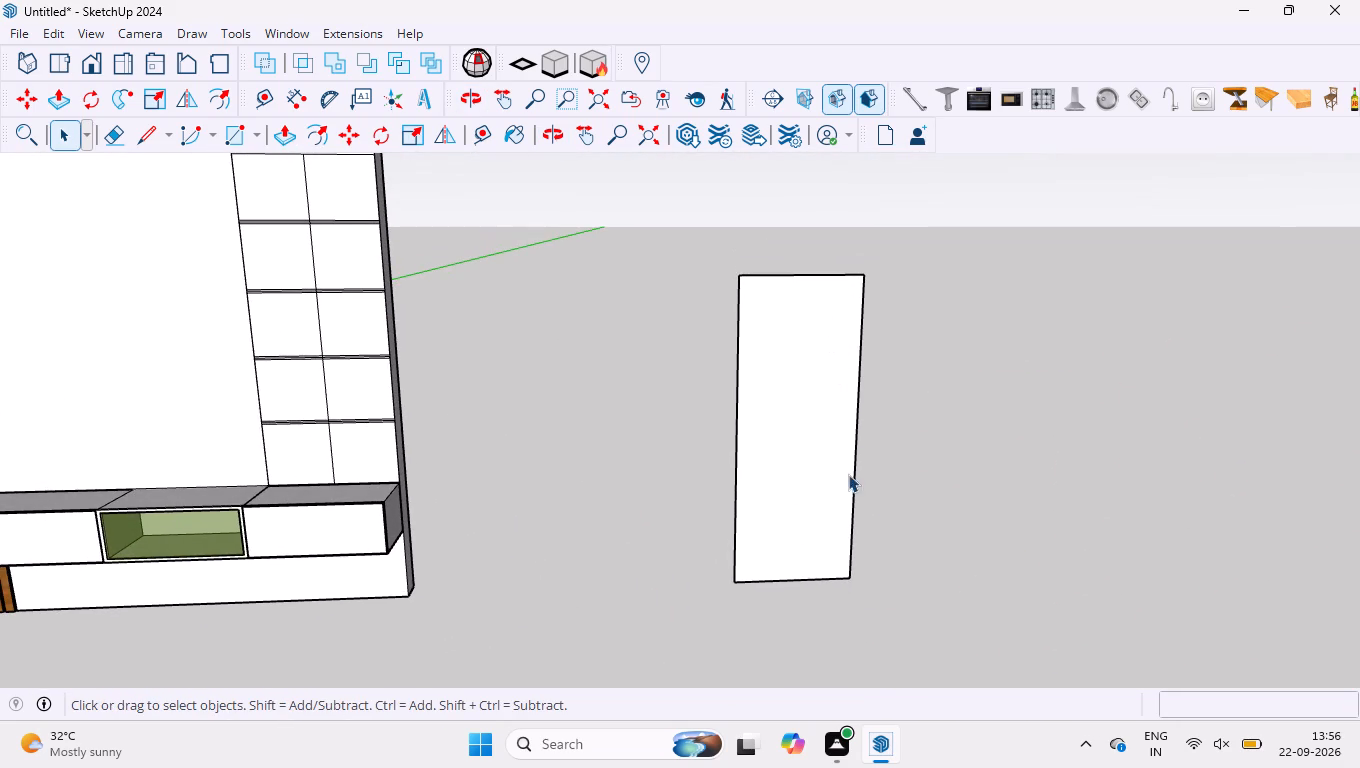
left_click(855, 457)
scroll(832, 487, "up", 3)
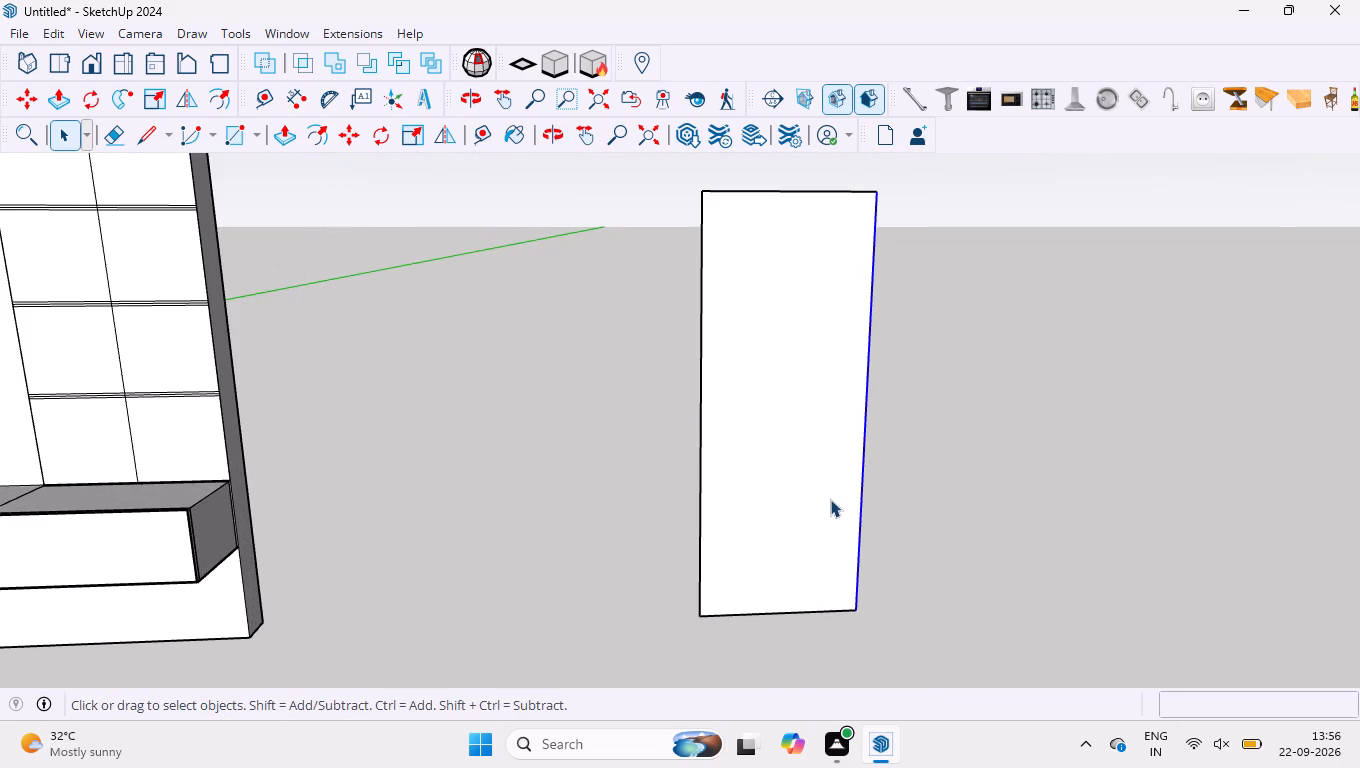
key("m")
left_click(857, 611)
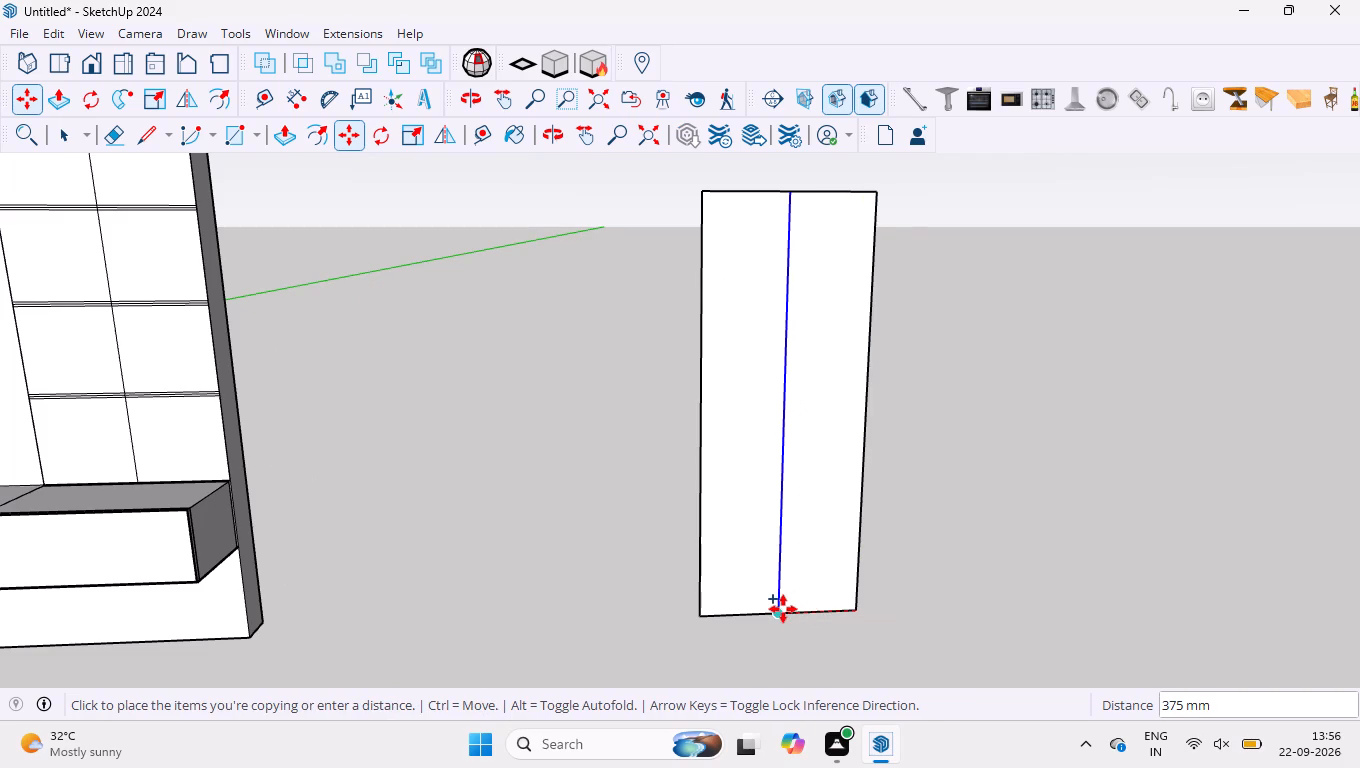
left_click(783, 609)
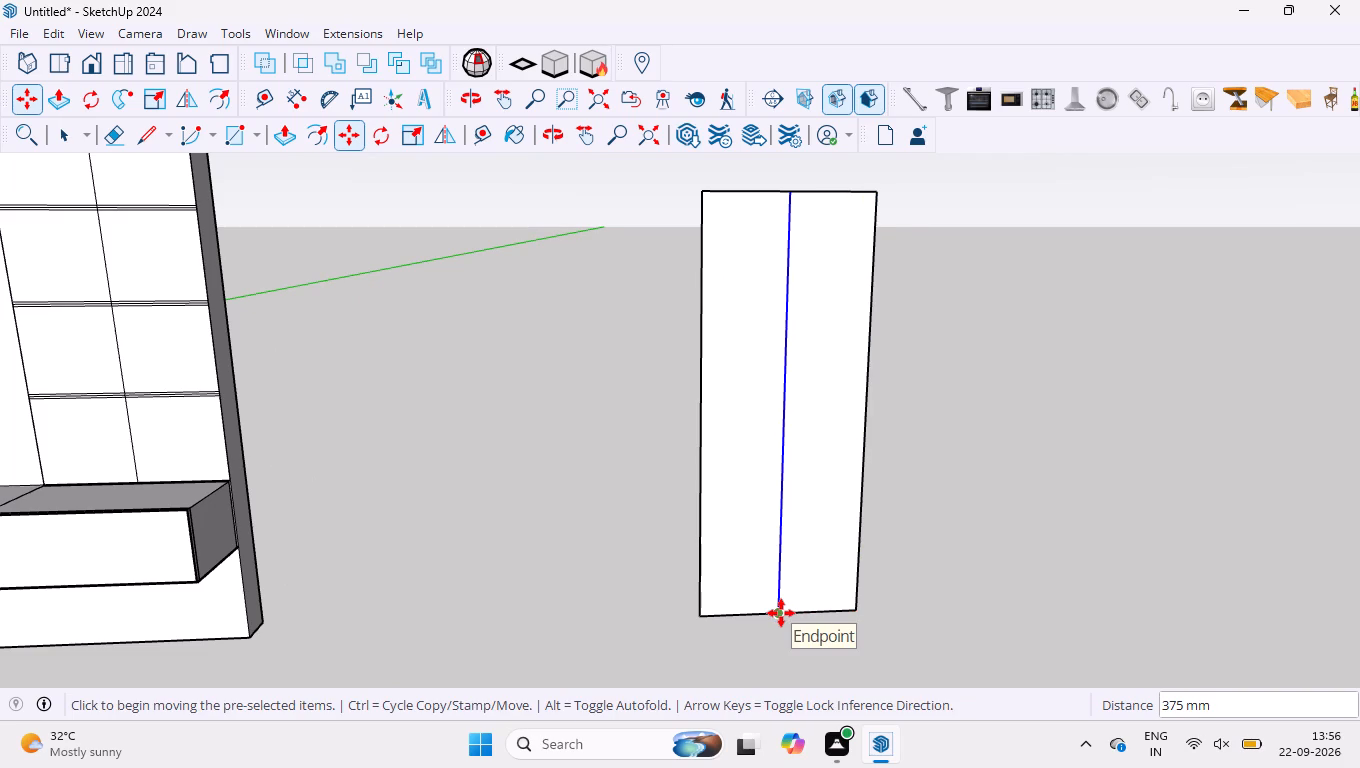
Copy the separate panel's vertical centre line 1.5 mm along the base, away from the wall unit.
left_click(781, 613)
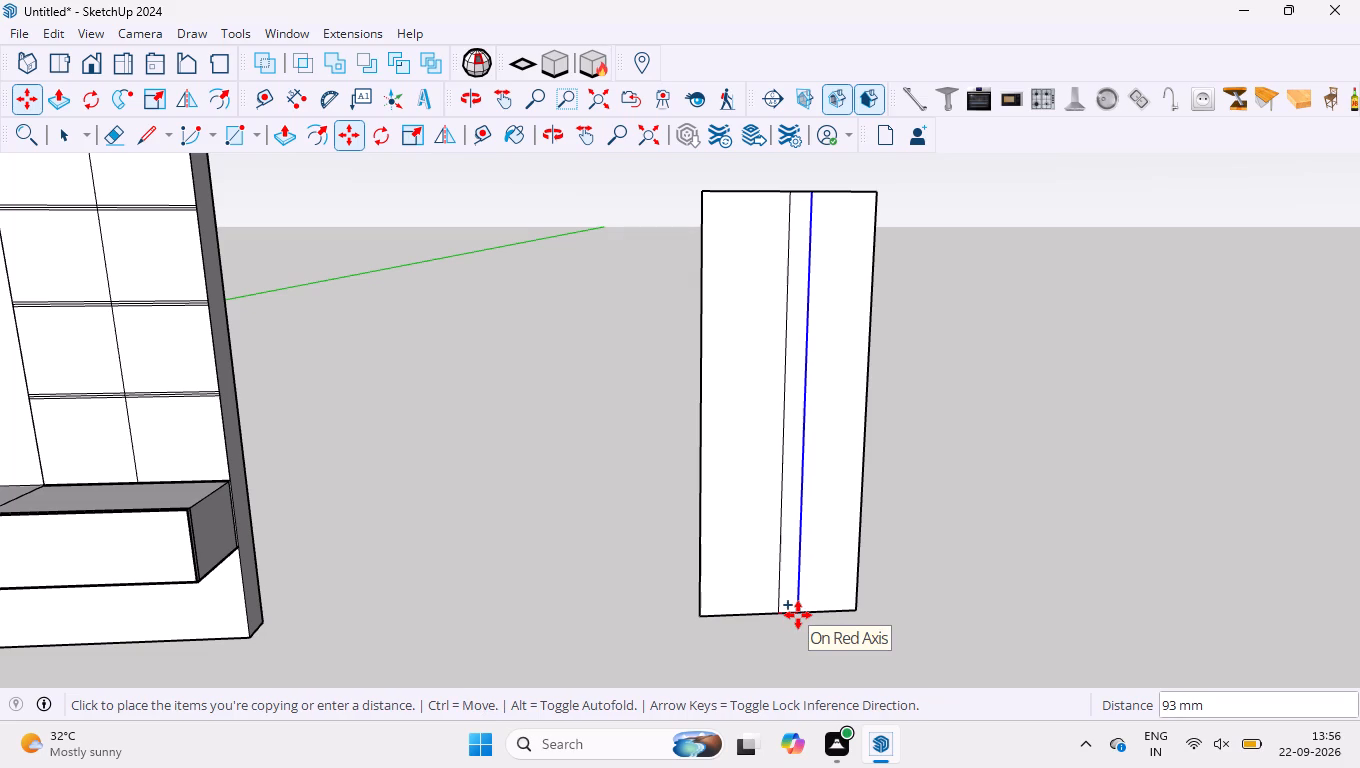
type("1.5")
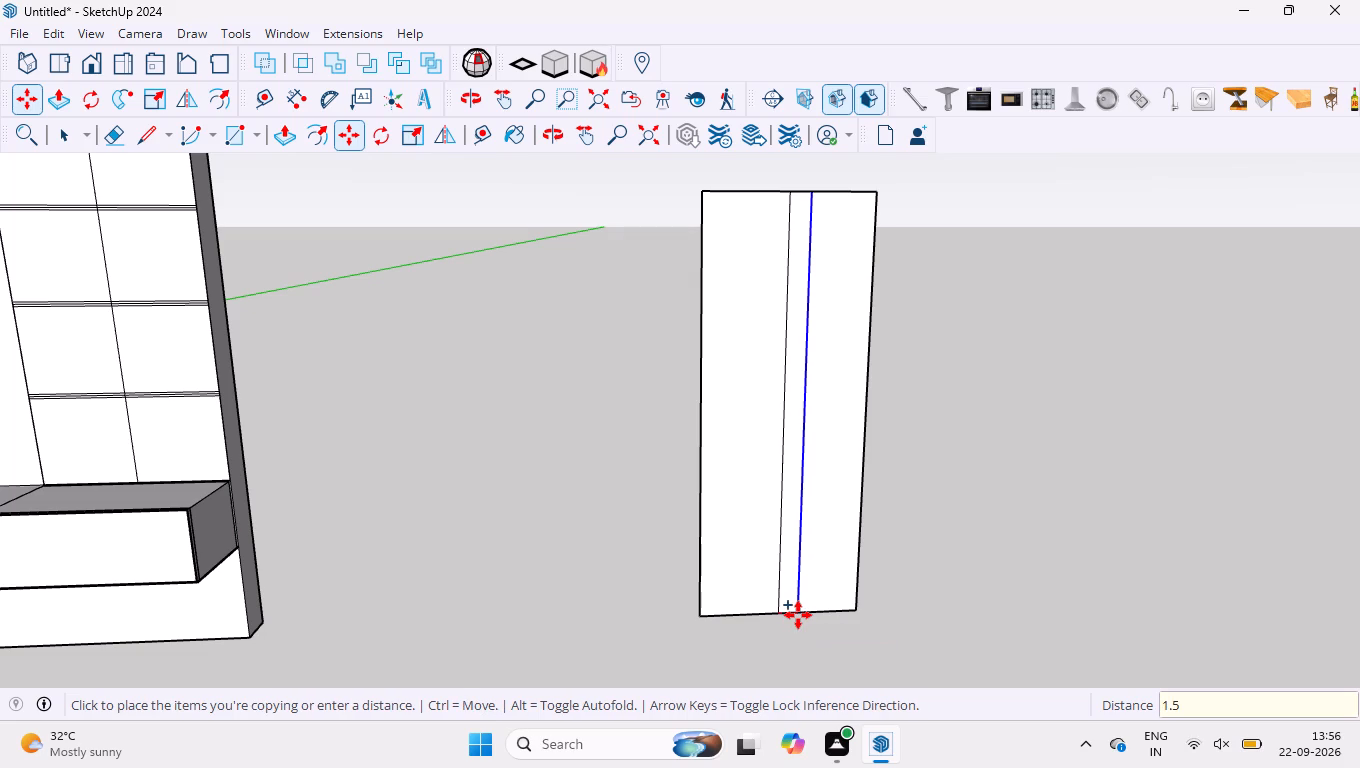
key("Return")
Copy the offset line 3 mm back toward the wall unit, so the centre line has a parallel line on each side.
scroll(798, 615, "up", 10)
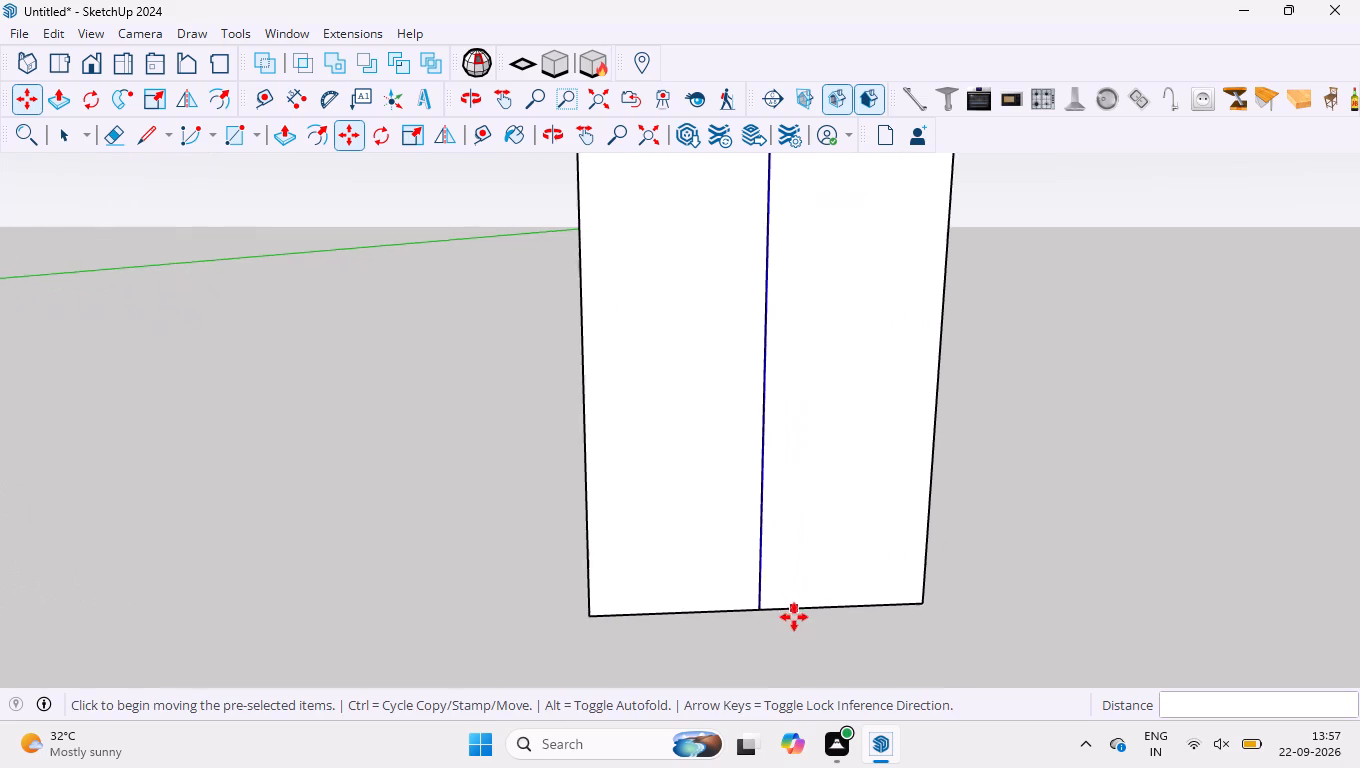
scroll(794, 617, "up", 20)
scroll(794, 617, "up", 9)
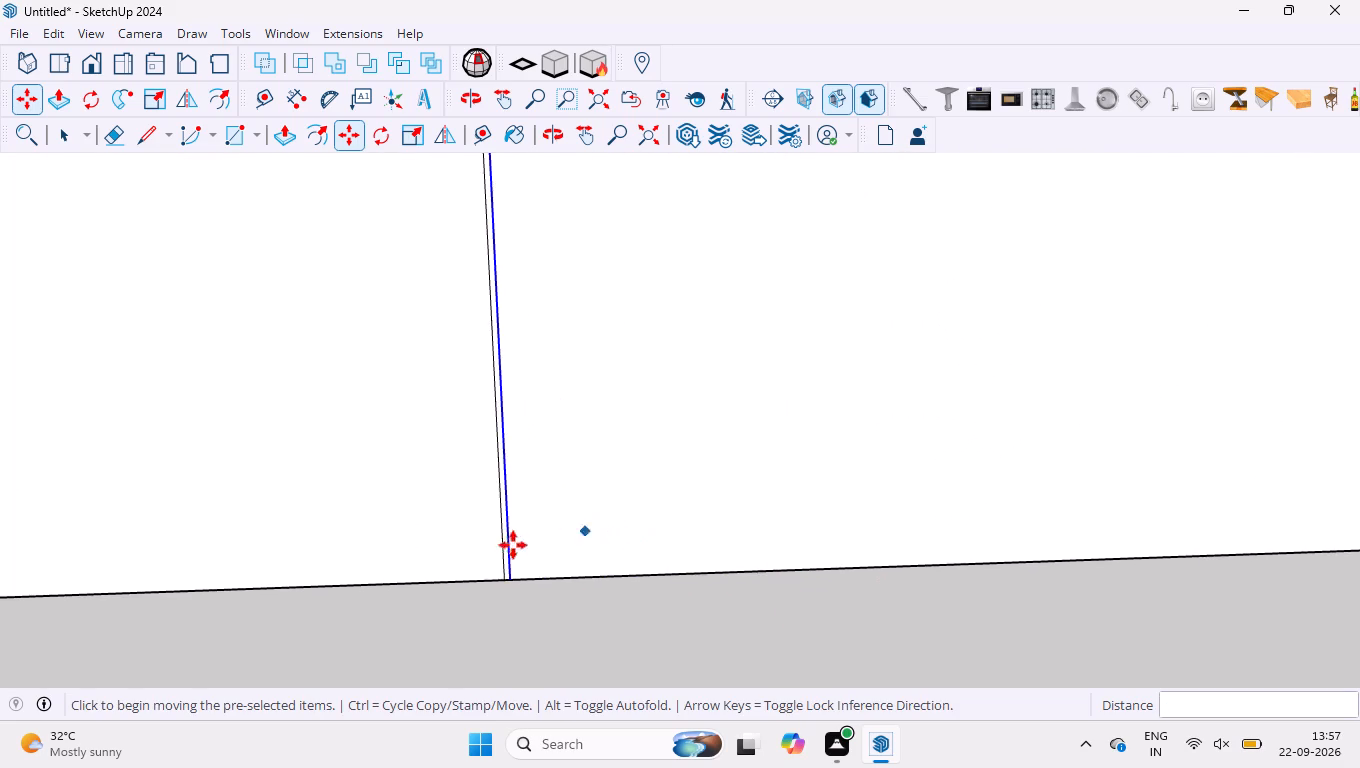
scroll(498, 546, "up", 9)
left_click(526, 629)
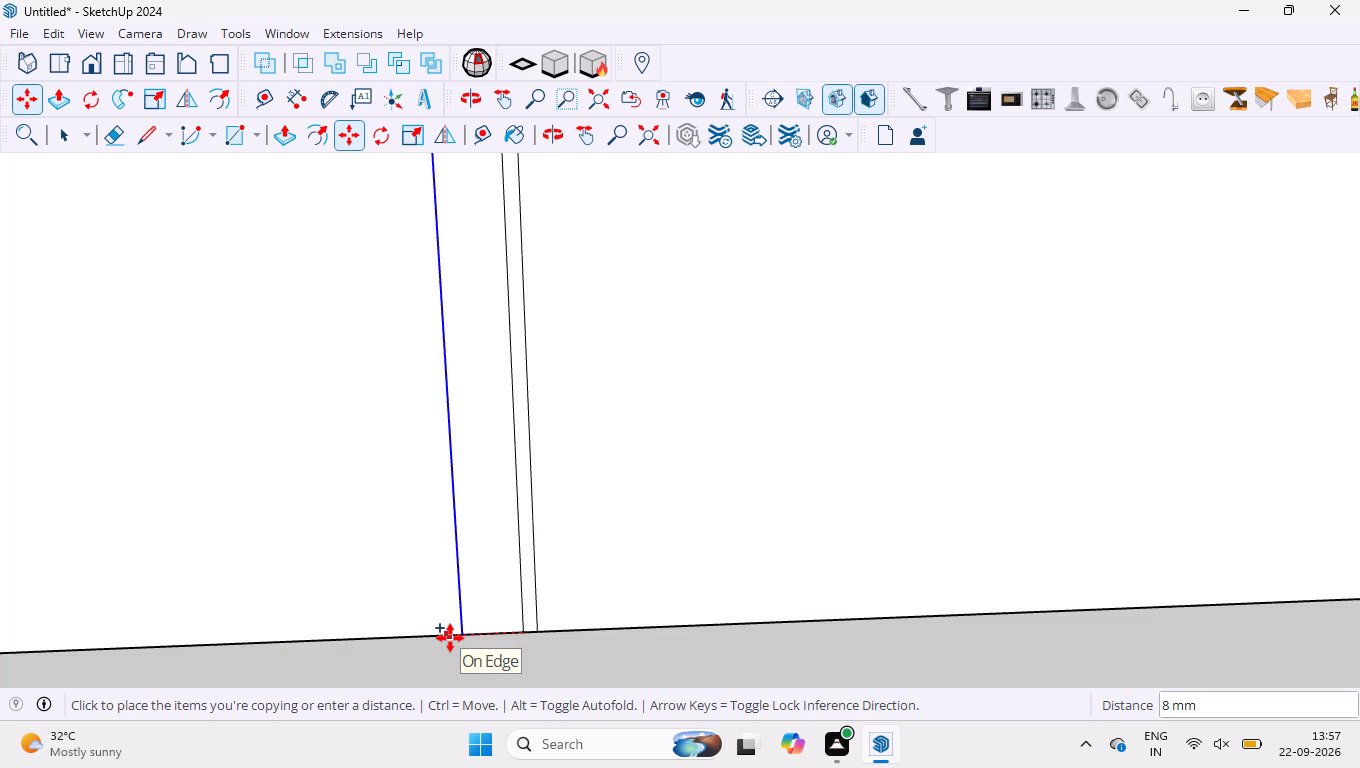
key("3")
key("Return")
key("space")
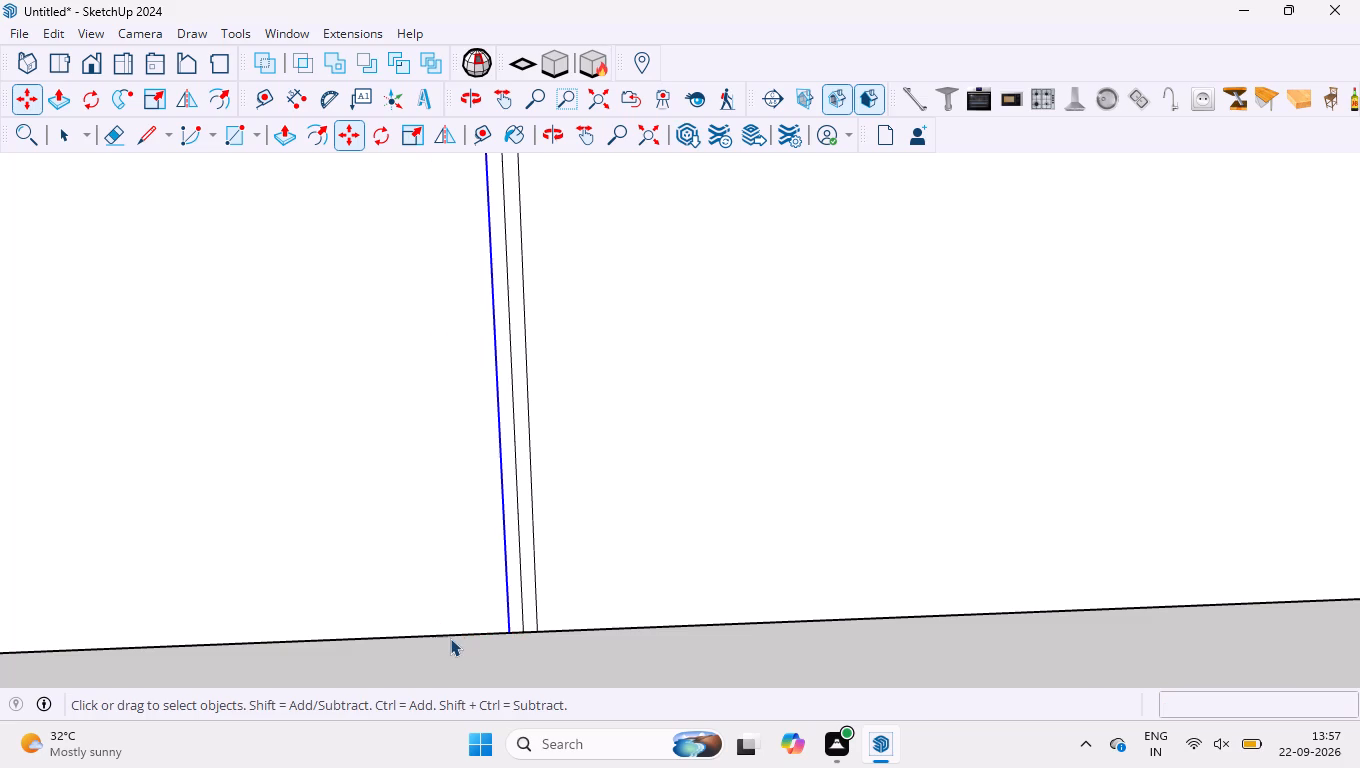
Offset the outline of the panel half nearer the wall unit 18 mm inward.
scroll(502, 586, "down", 18)
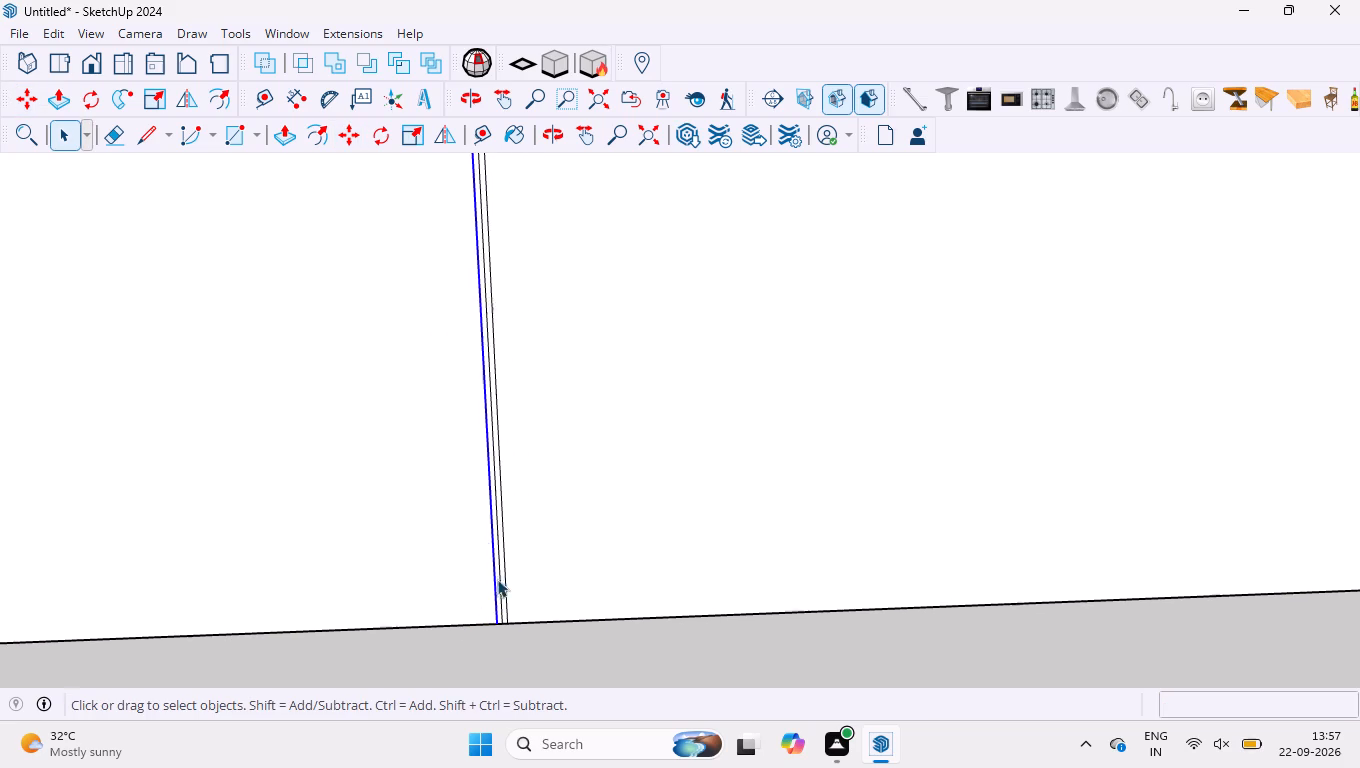
scroll(497, 579, "down", 20)
middle_click_drag(723, 494, 733, 457)
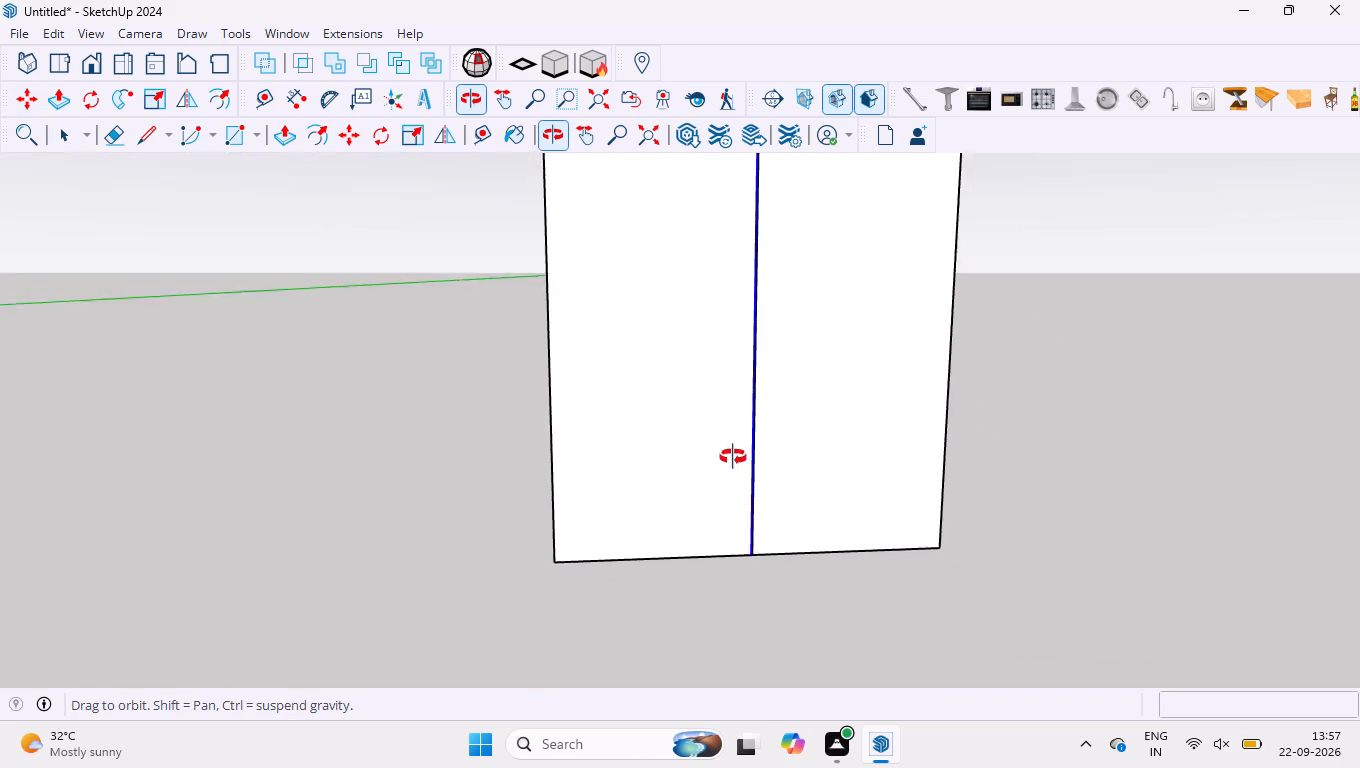
middle_click_drag(733, 457, 710, 399)
scroll(698, 460, "down", 15)
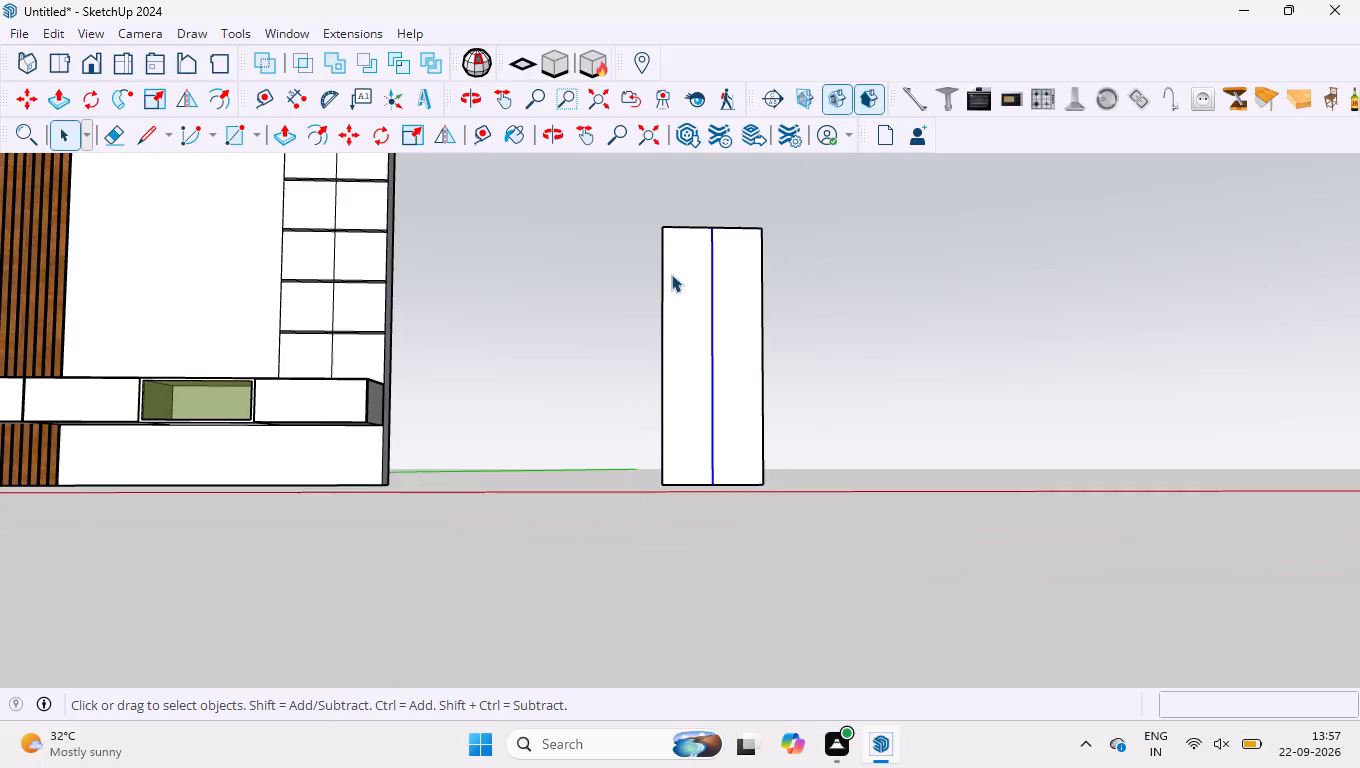
scroll(674, 266, "up", 3)
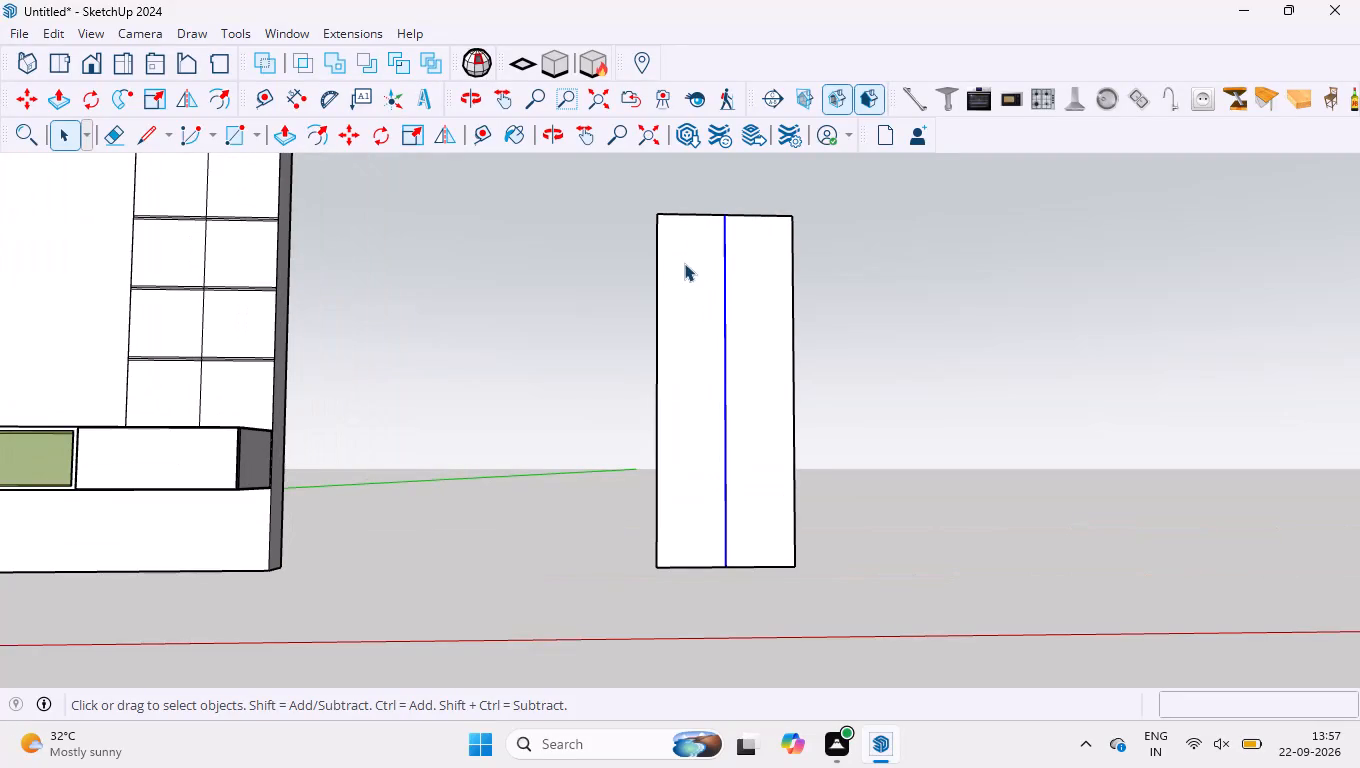
scroll(697, 289, "up", 1)
left_click(685, 302)
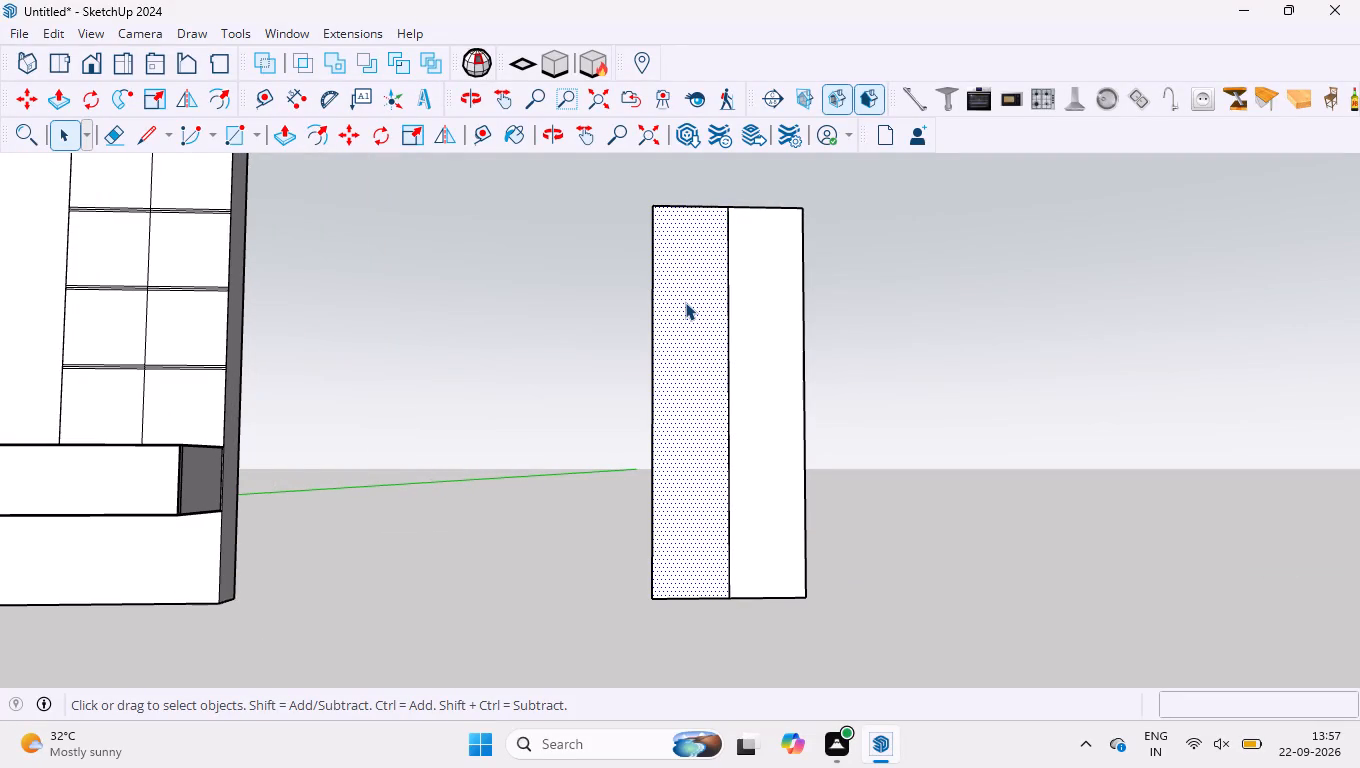
key("f")
left_click(685, 302)
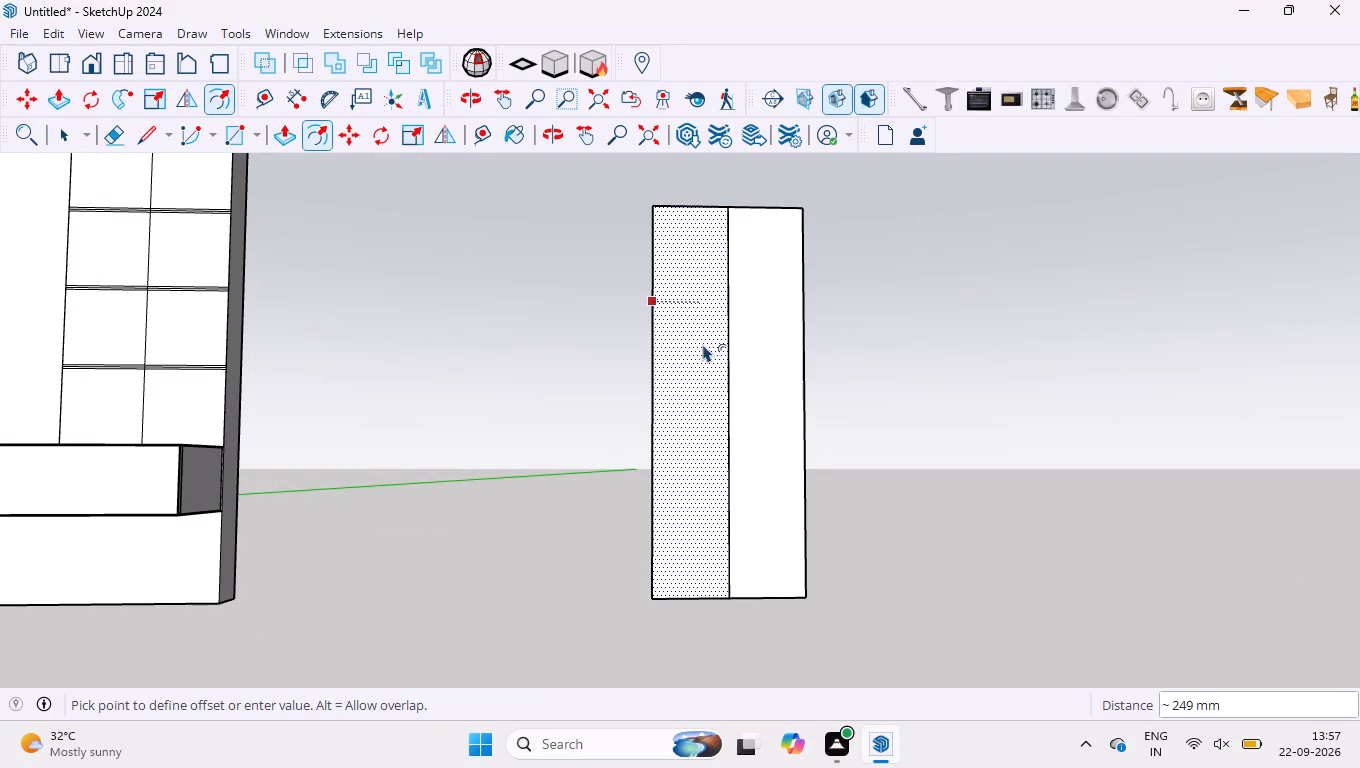
type("18")
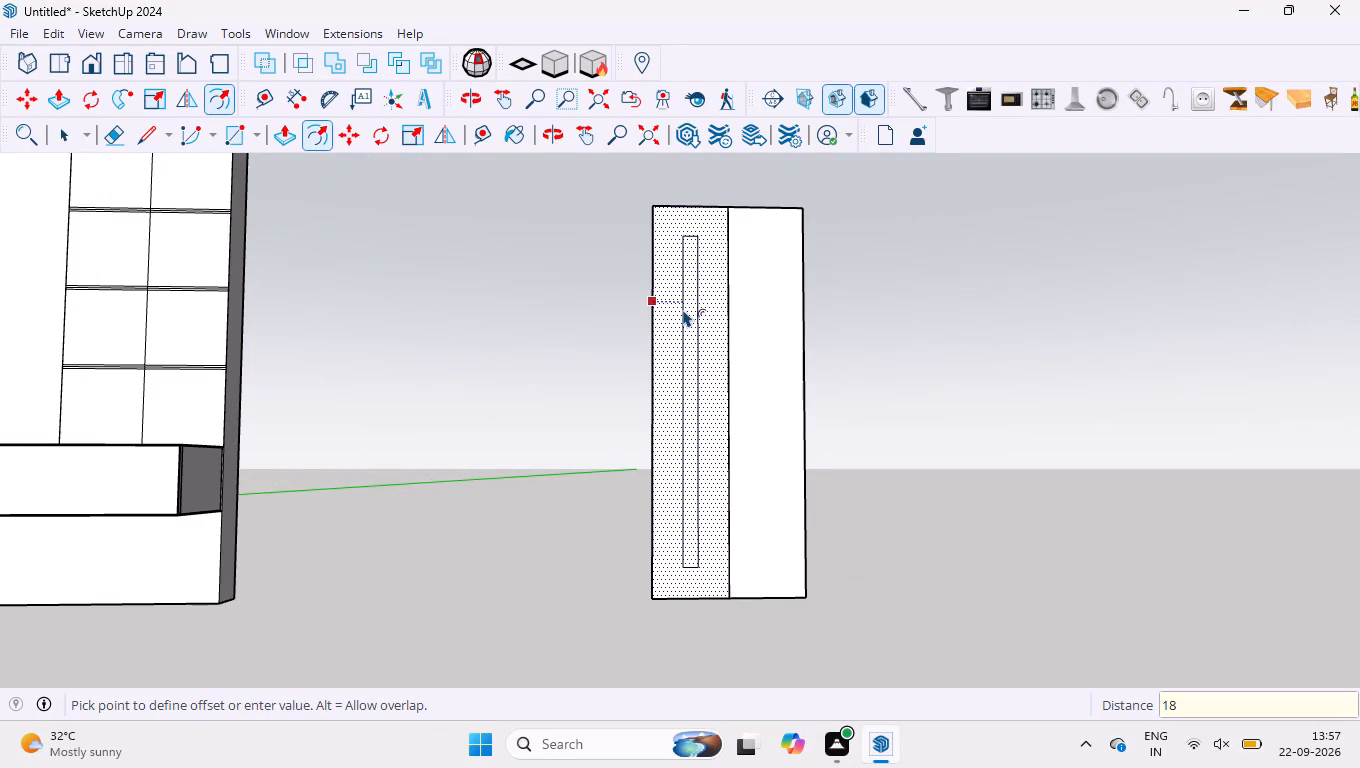
key("Return")
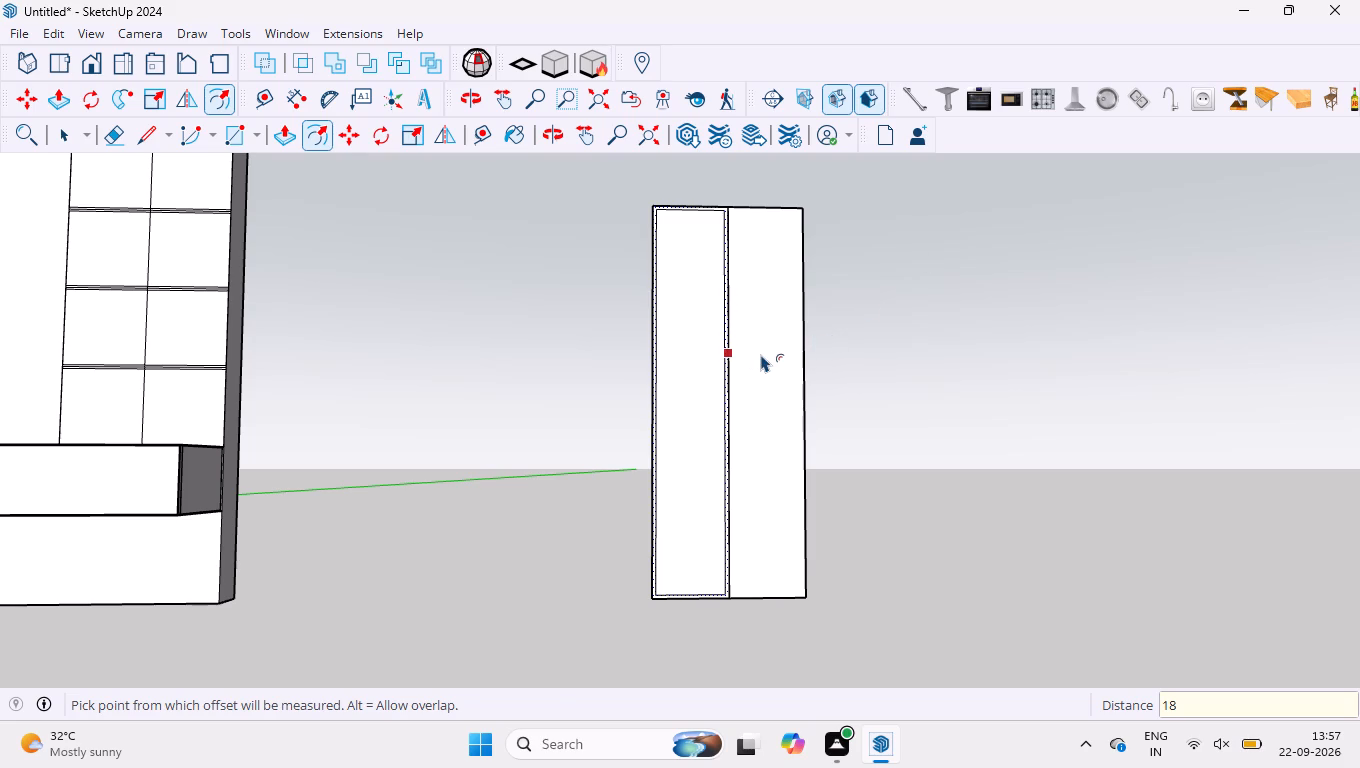
key("space")
Offset the outline of the panel half farther from the wall unit 18 mm inward.
left_click(761, 354)
key("f")
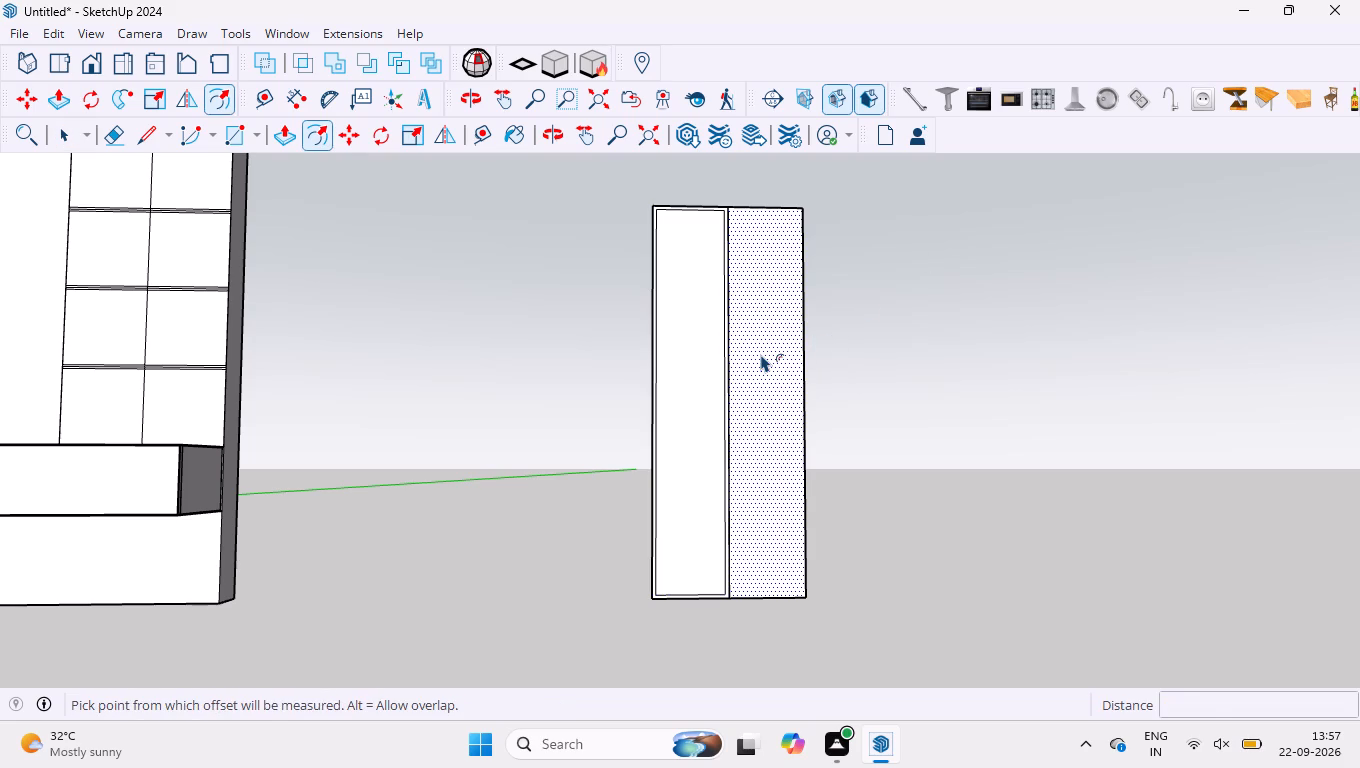
left_click(761, 354)
type("18")
key("Return")
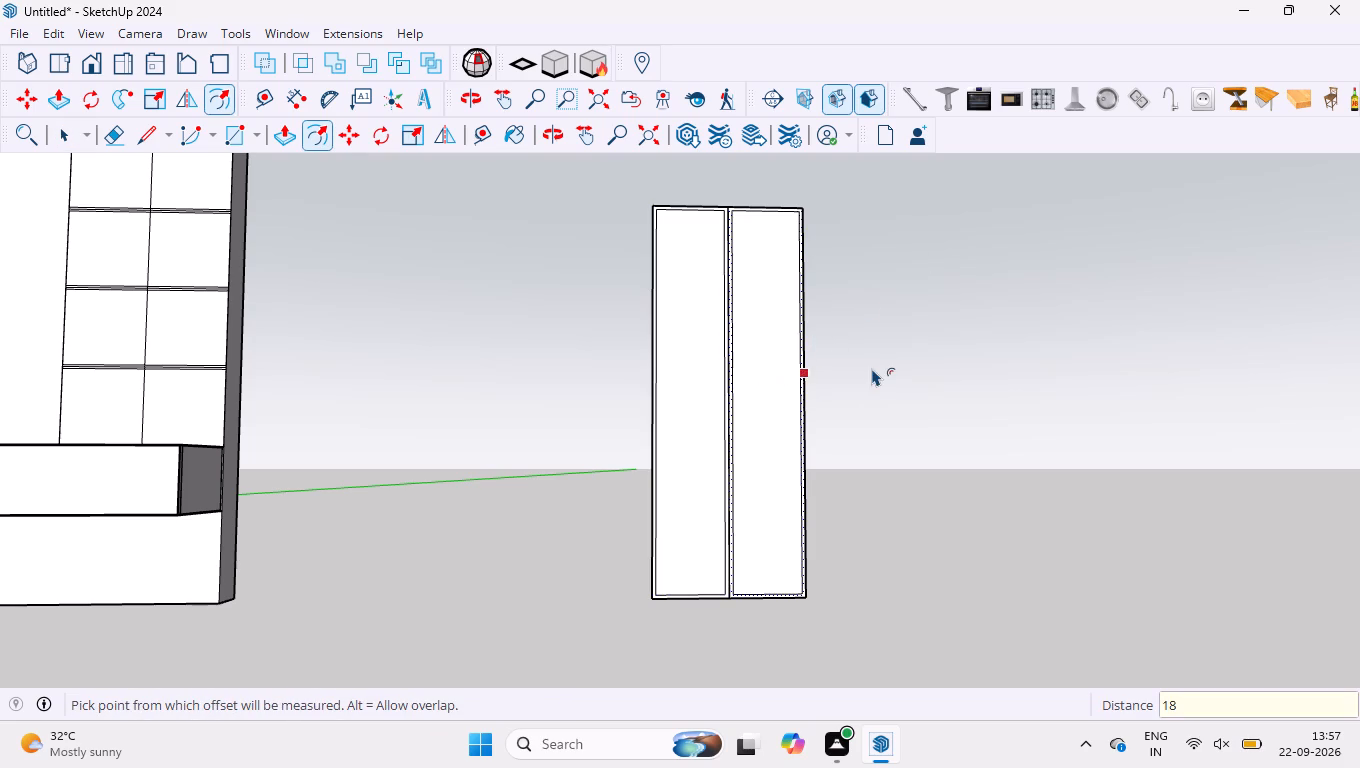
key("space")
left_click(877, 373)
Move the inner top edges of both framed halves together 50 mm straight down.
scroll(780, 413, "down", 8)
middle_click_drag(763, 429, 757, 475)
scroll(752, 314, "up", 19)
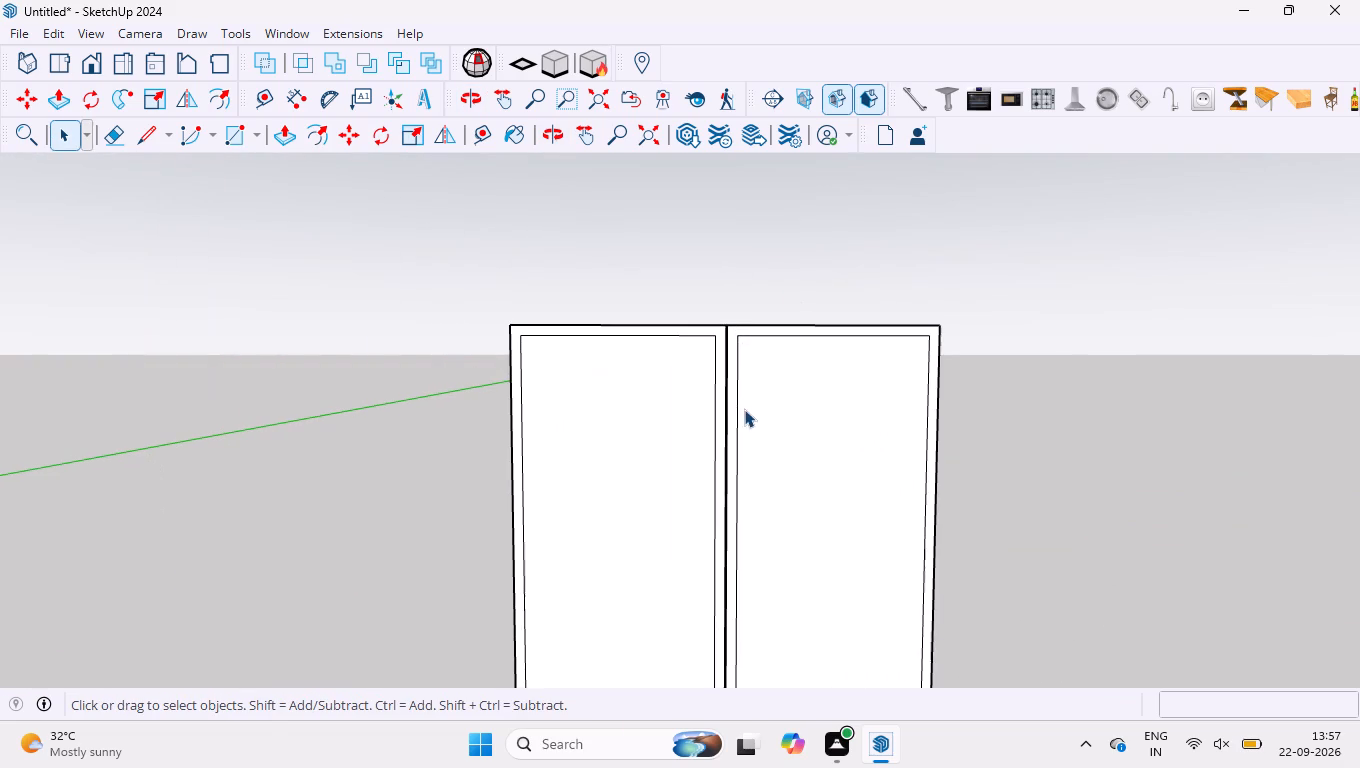
scroll(714, 360, "down", 1)
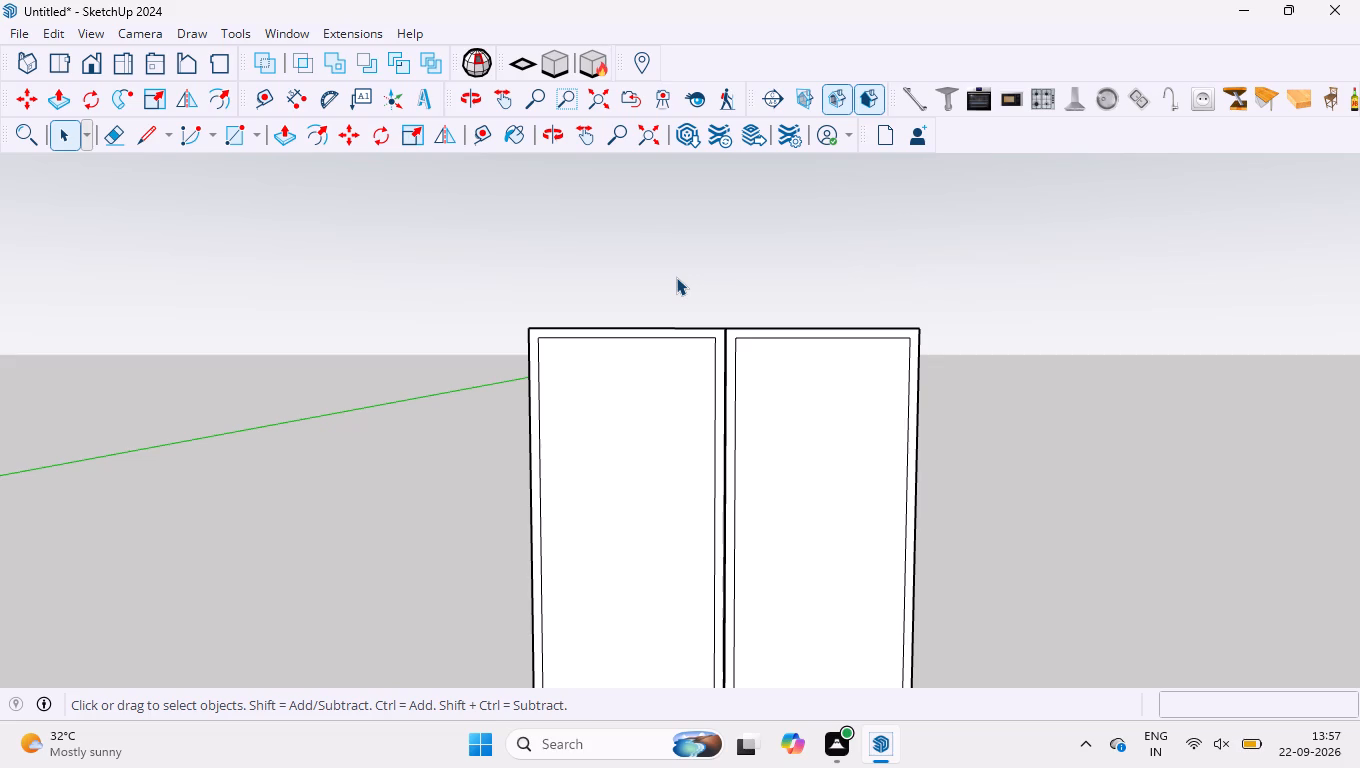
scroll(694, 353, "up", 5)
scroll(731, 322, "up", 20)
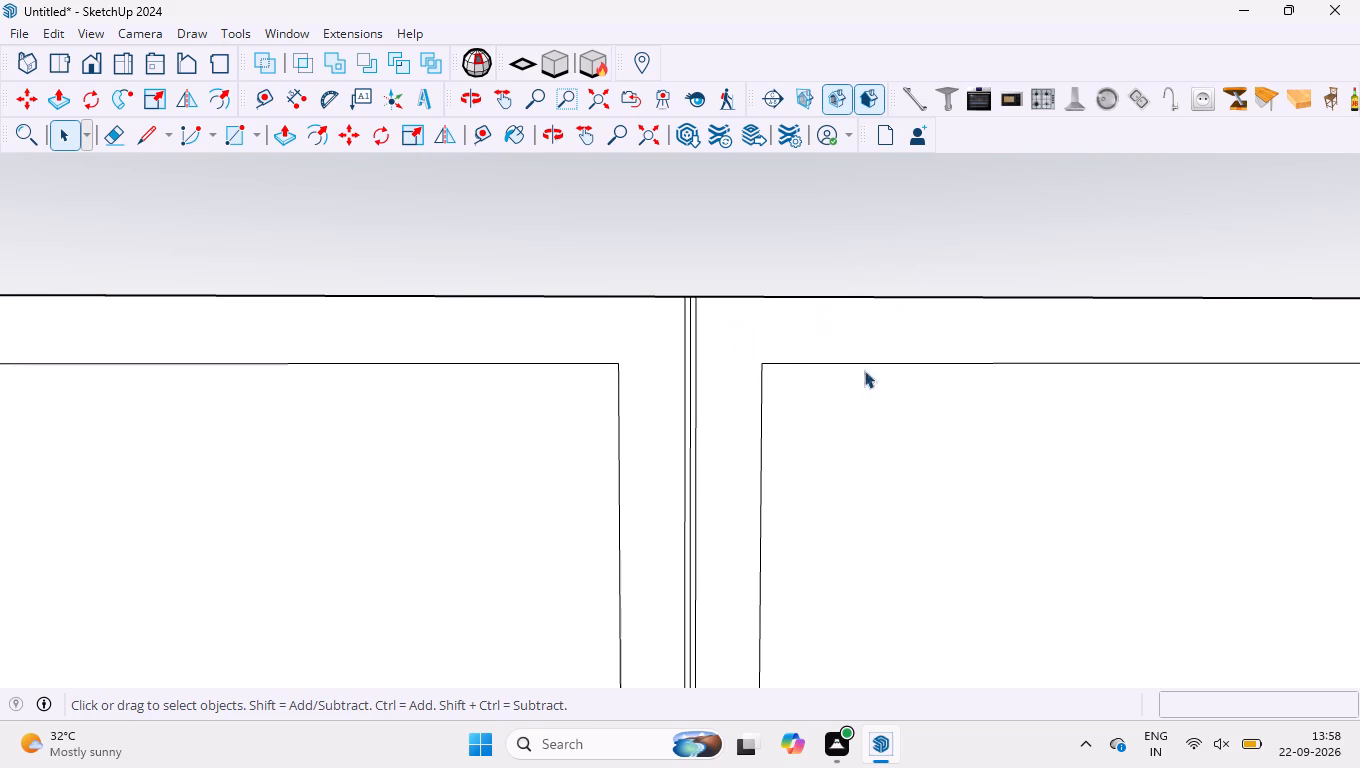
left_click_drag(896, 355, 900, 380)
left_click(905, 362)
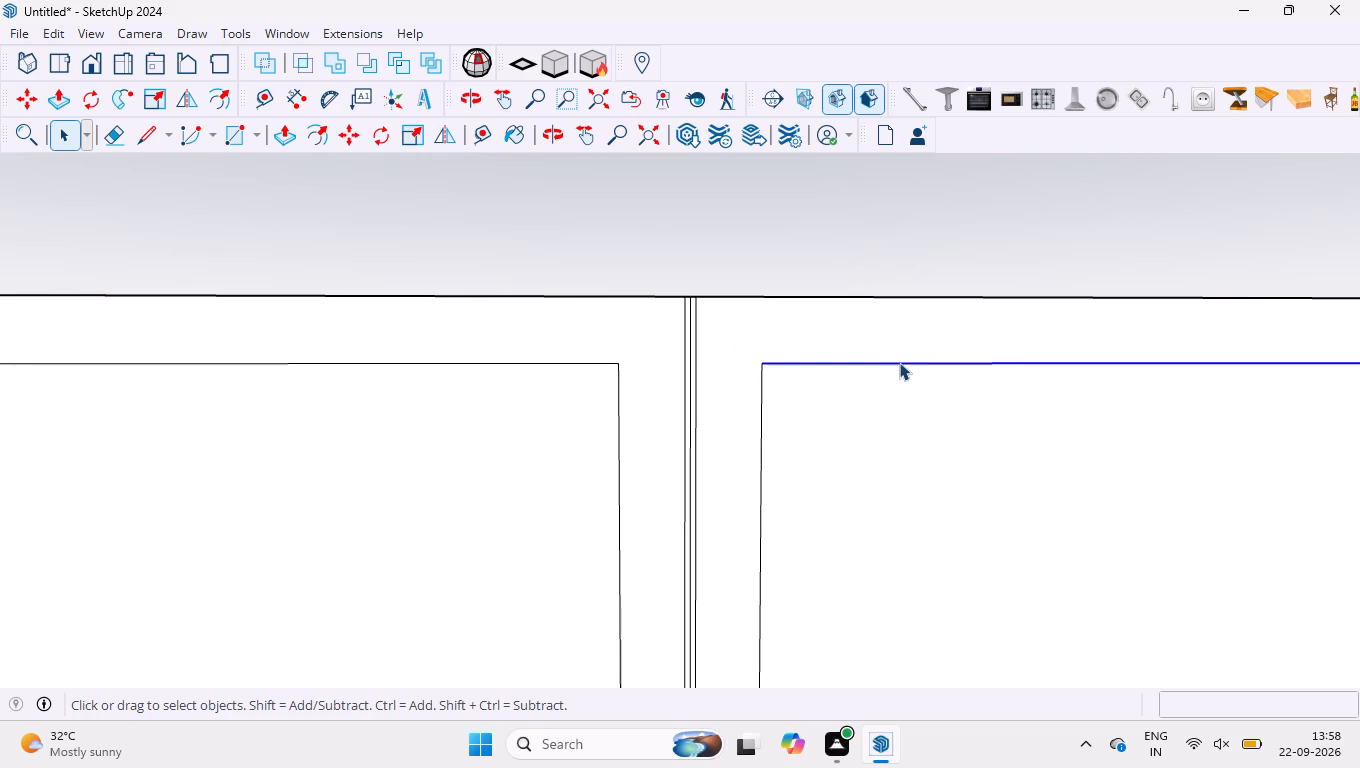
left_click(430, 360, "ctrl")
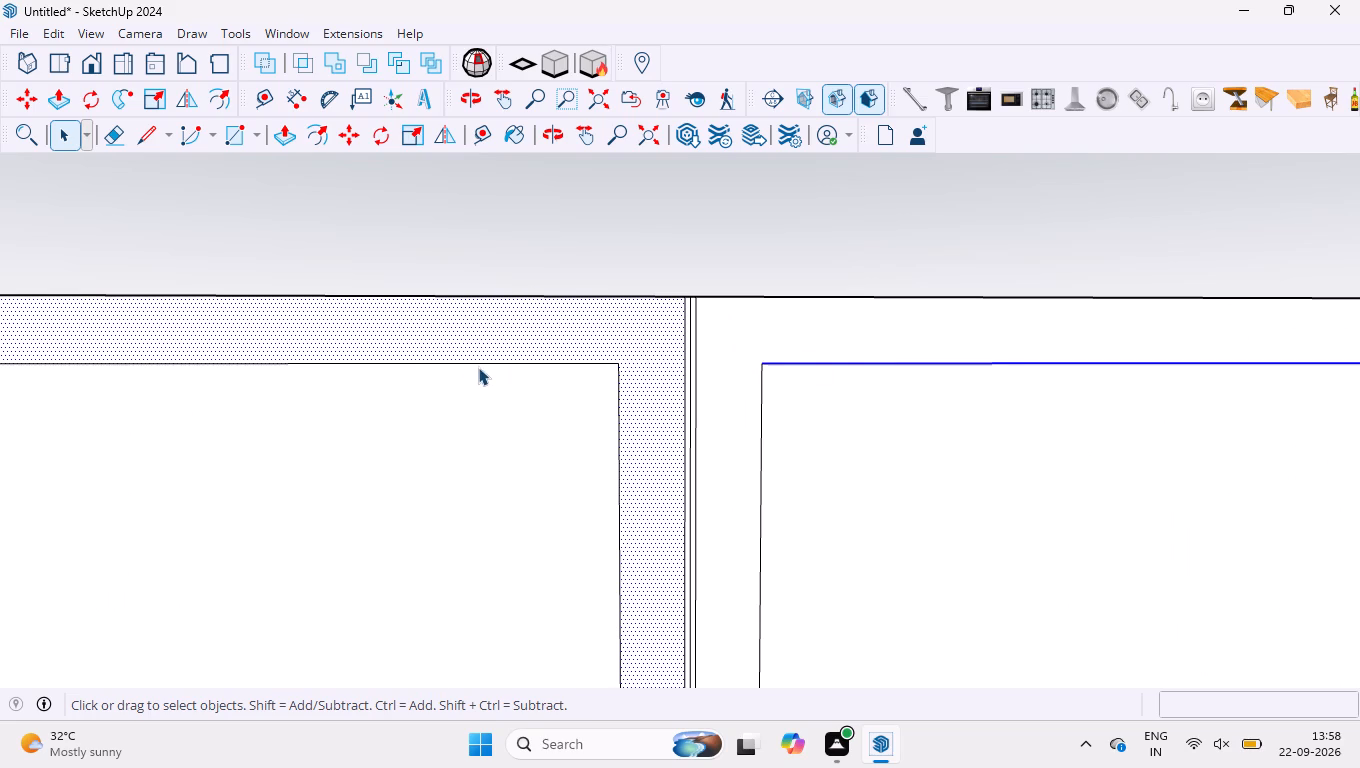
left_click(474, 362, "ctrl")
left_click(617, 178)
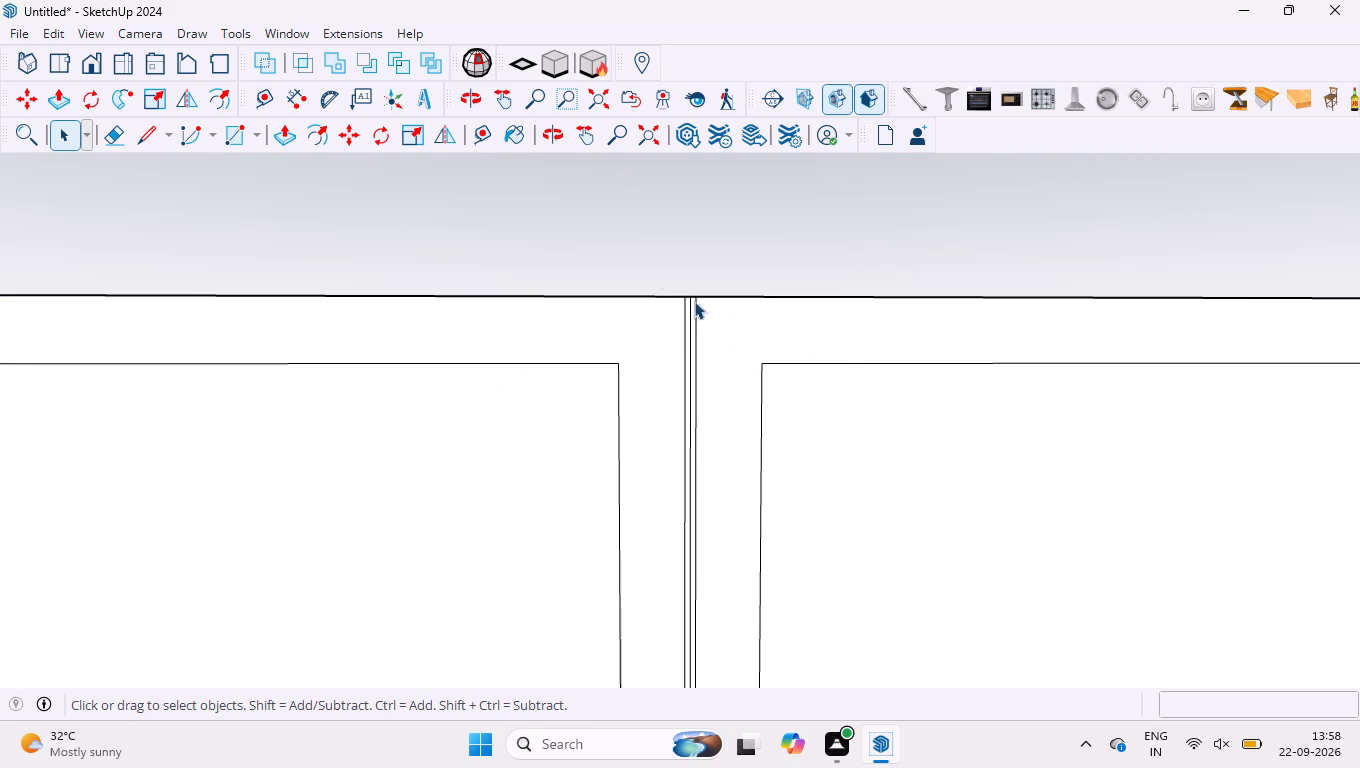
left_click(835, 362, "ctrl")
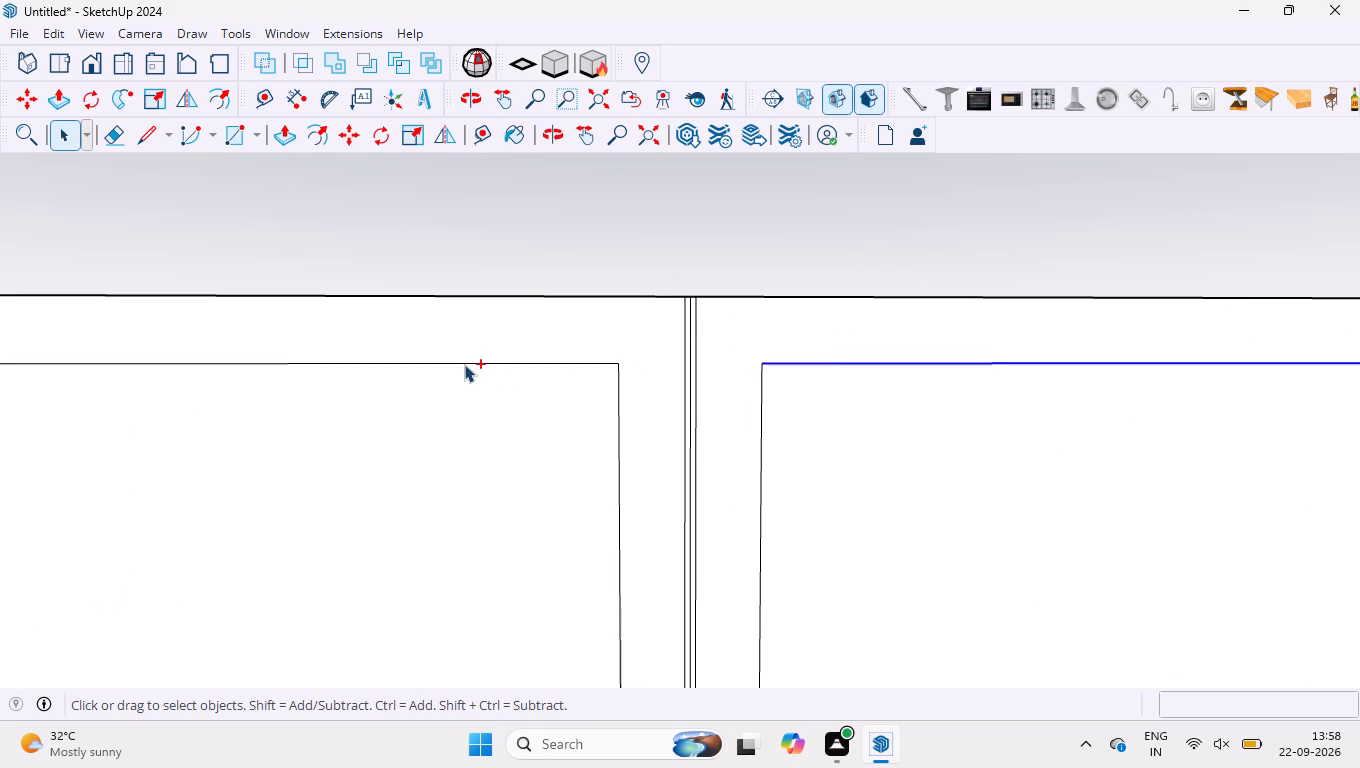
left_click(464, 363, "ctrl")
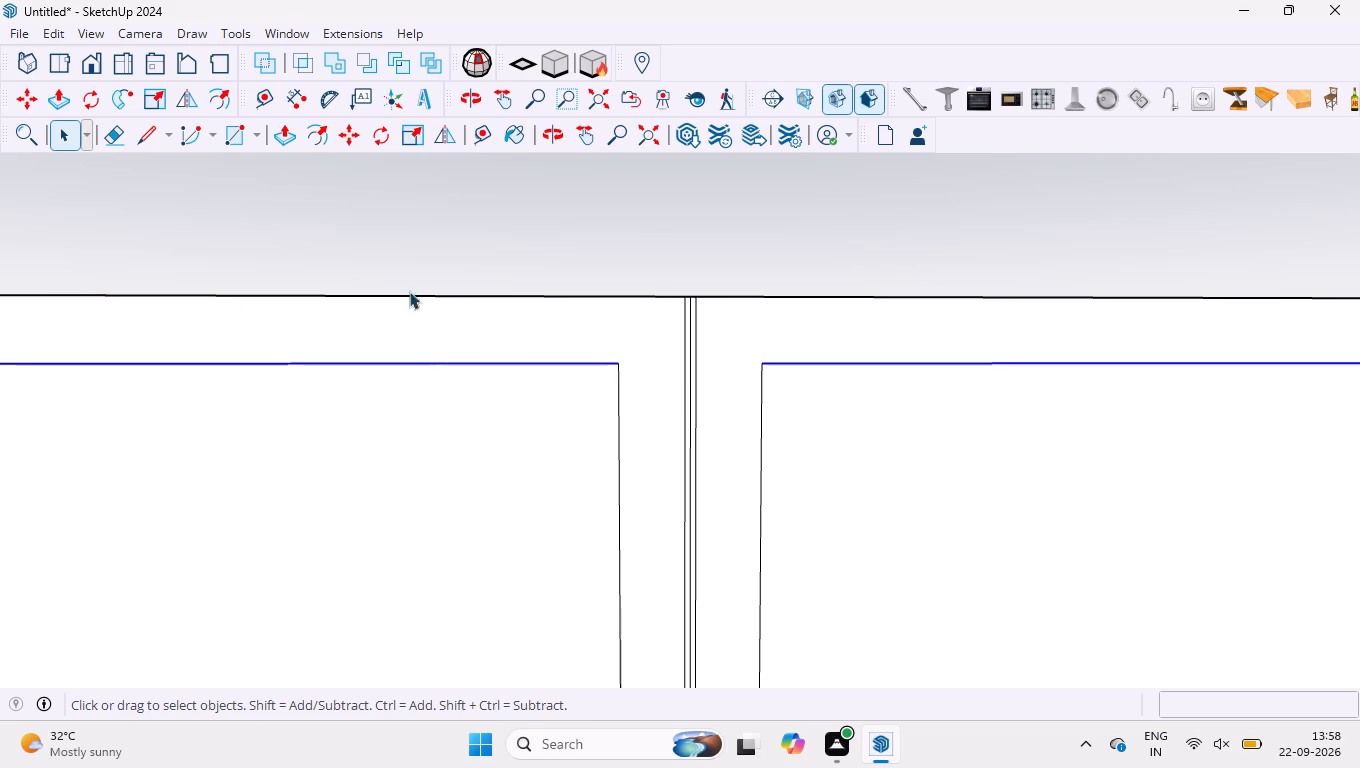
scroll(686, 253, "down", 2)
key("m")
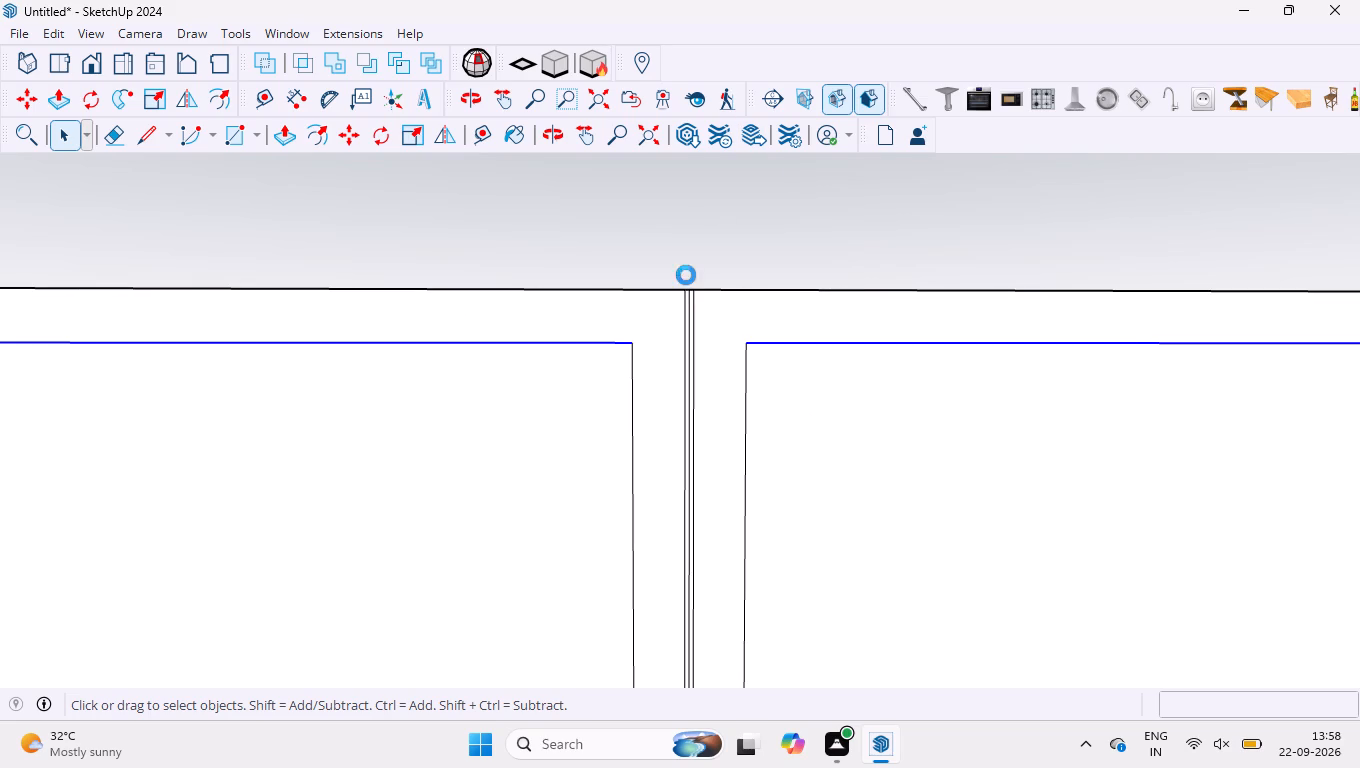
scroll(806, 349, "up", 6)
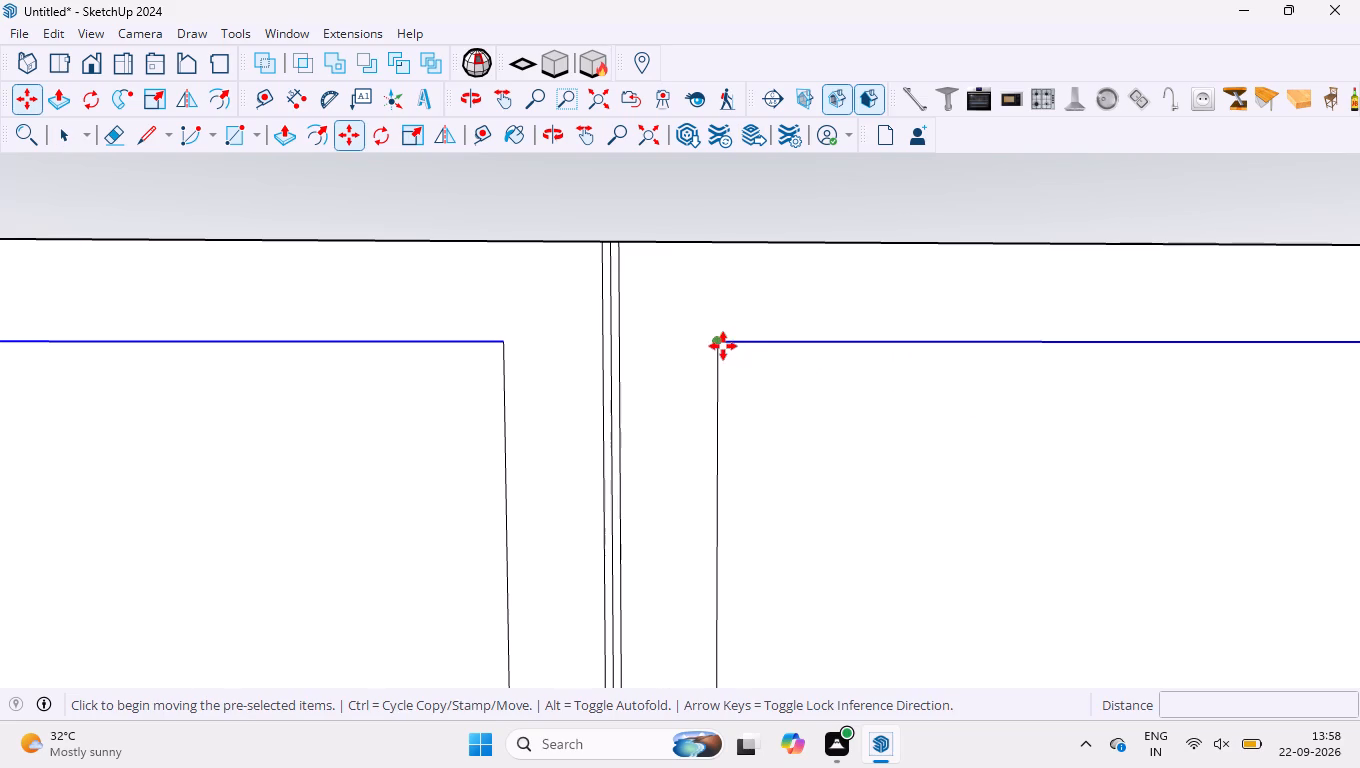
left_click(720, 339)
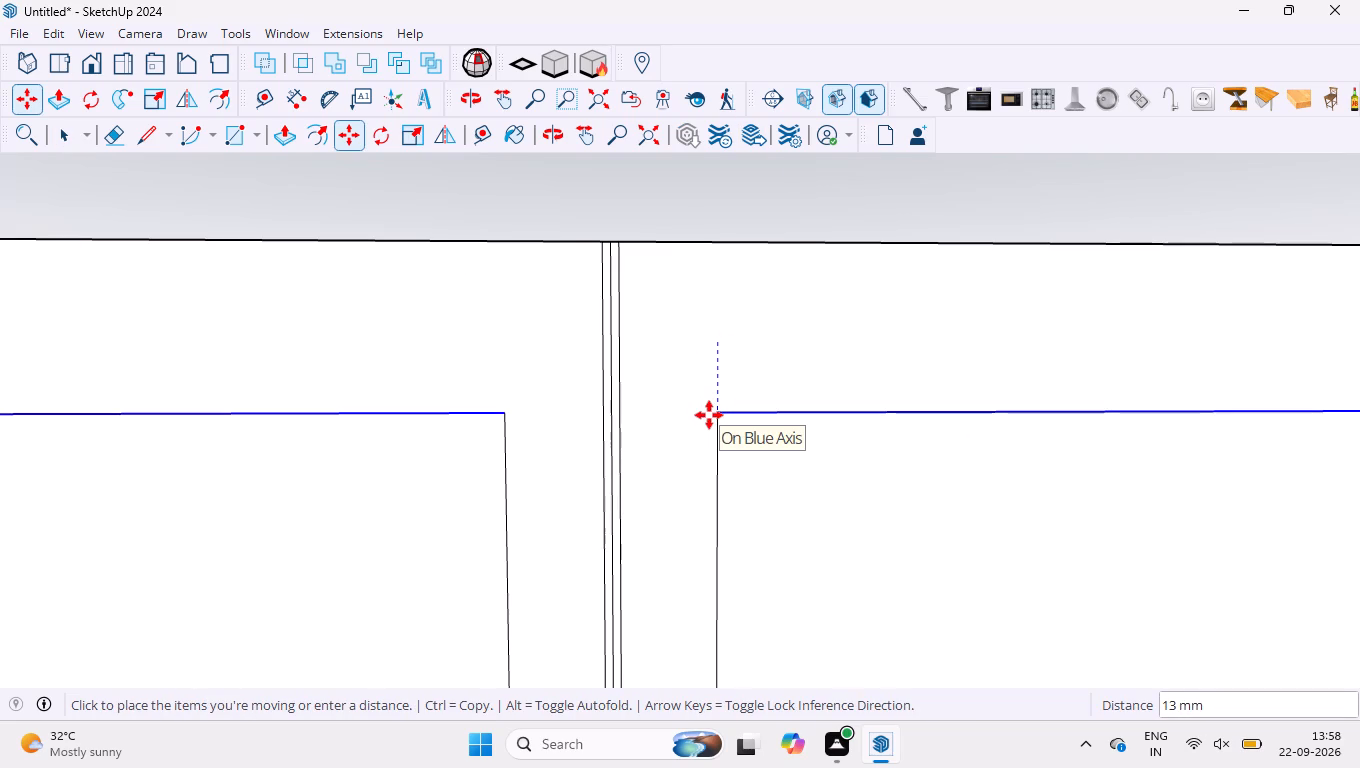
type("50")
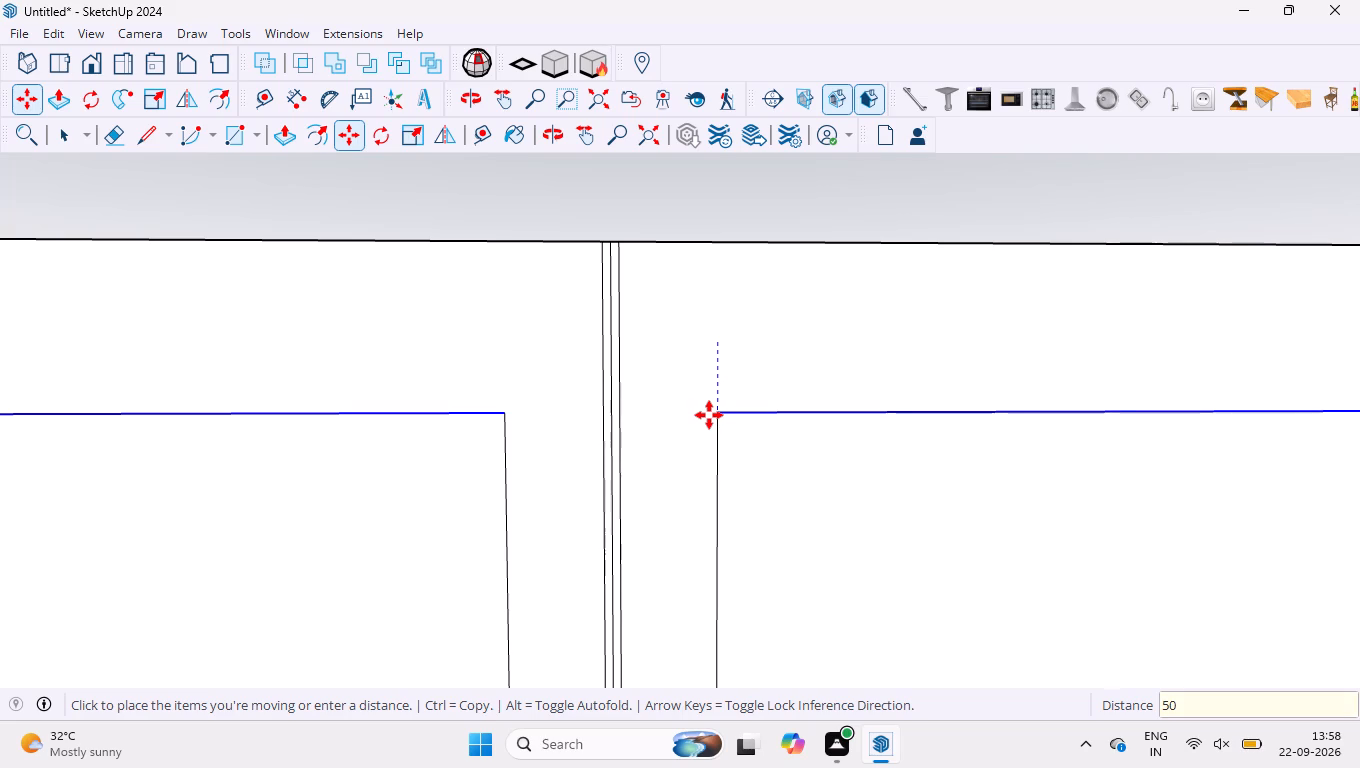
key("Return")
key("space")
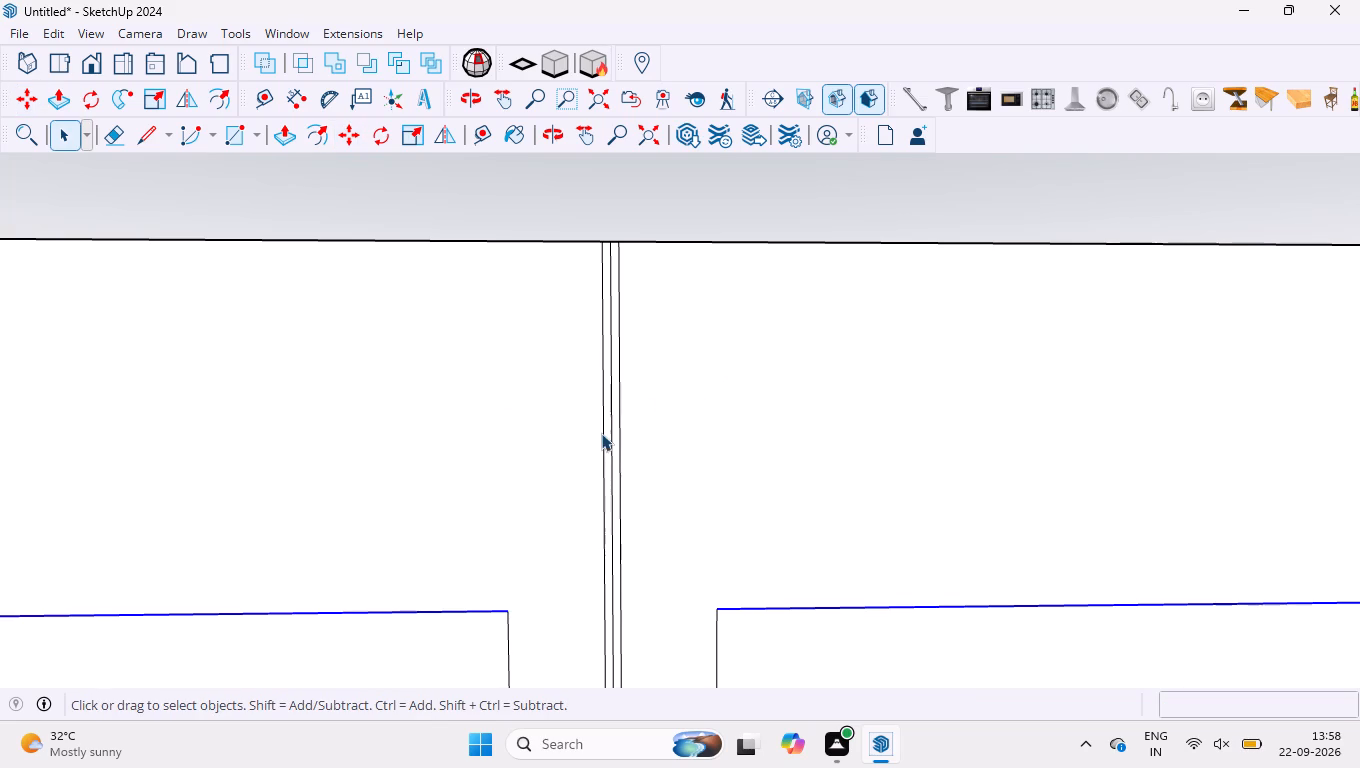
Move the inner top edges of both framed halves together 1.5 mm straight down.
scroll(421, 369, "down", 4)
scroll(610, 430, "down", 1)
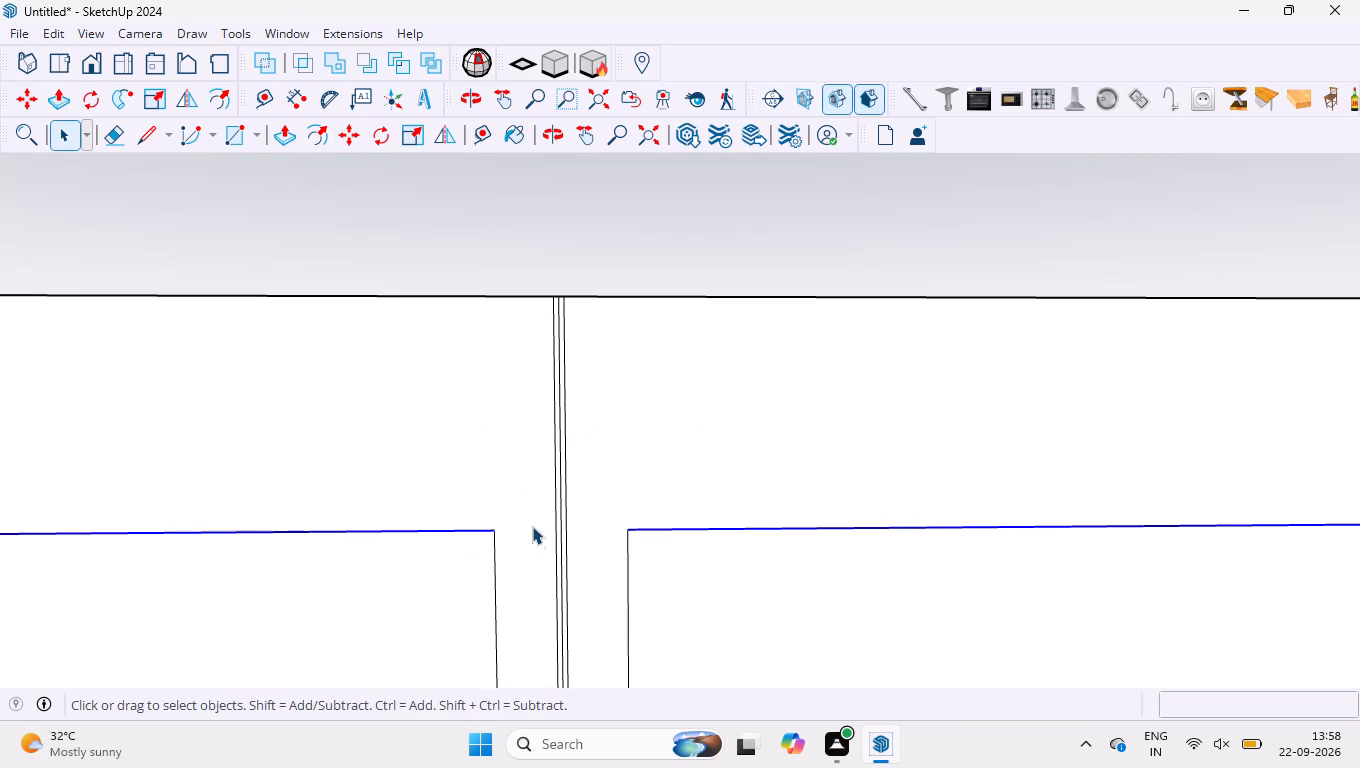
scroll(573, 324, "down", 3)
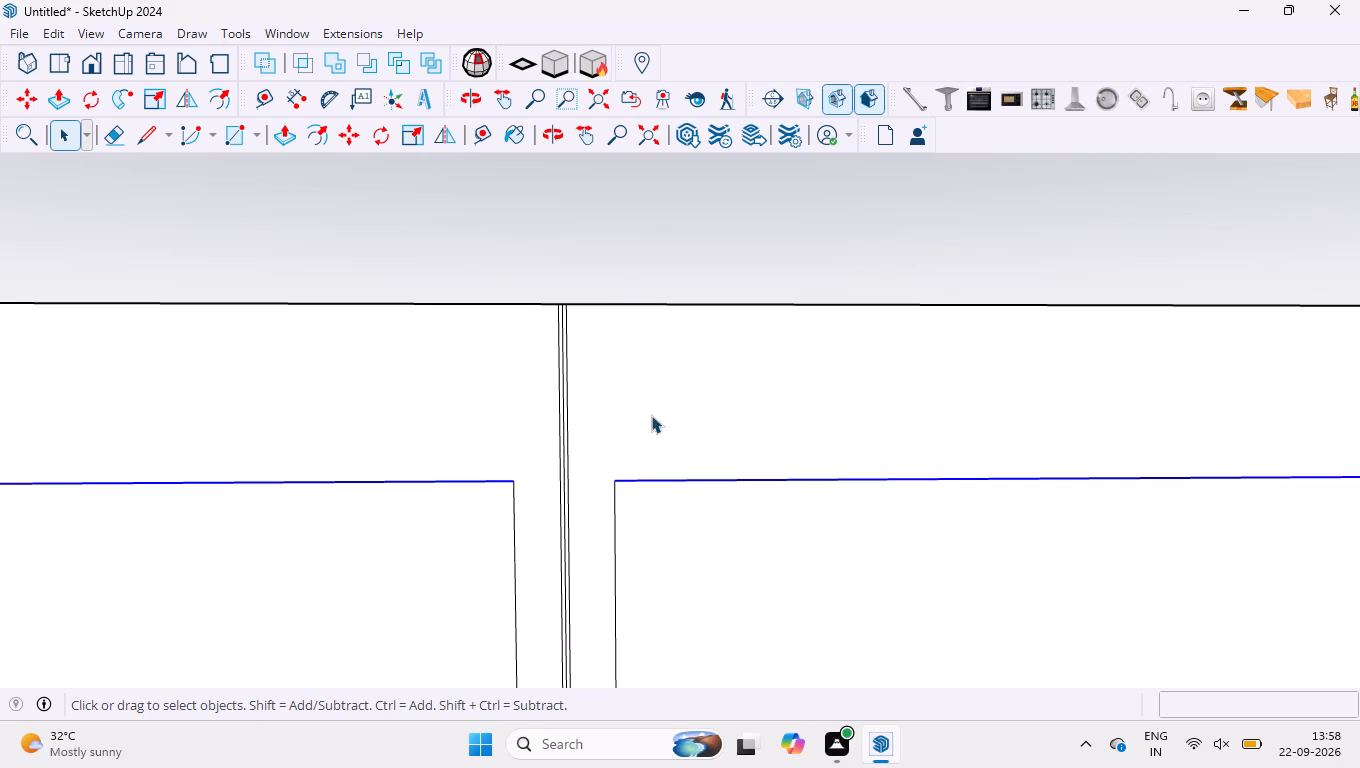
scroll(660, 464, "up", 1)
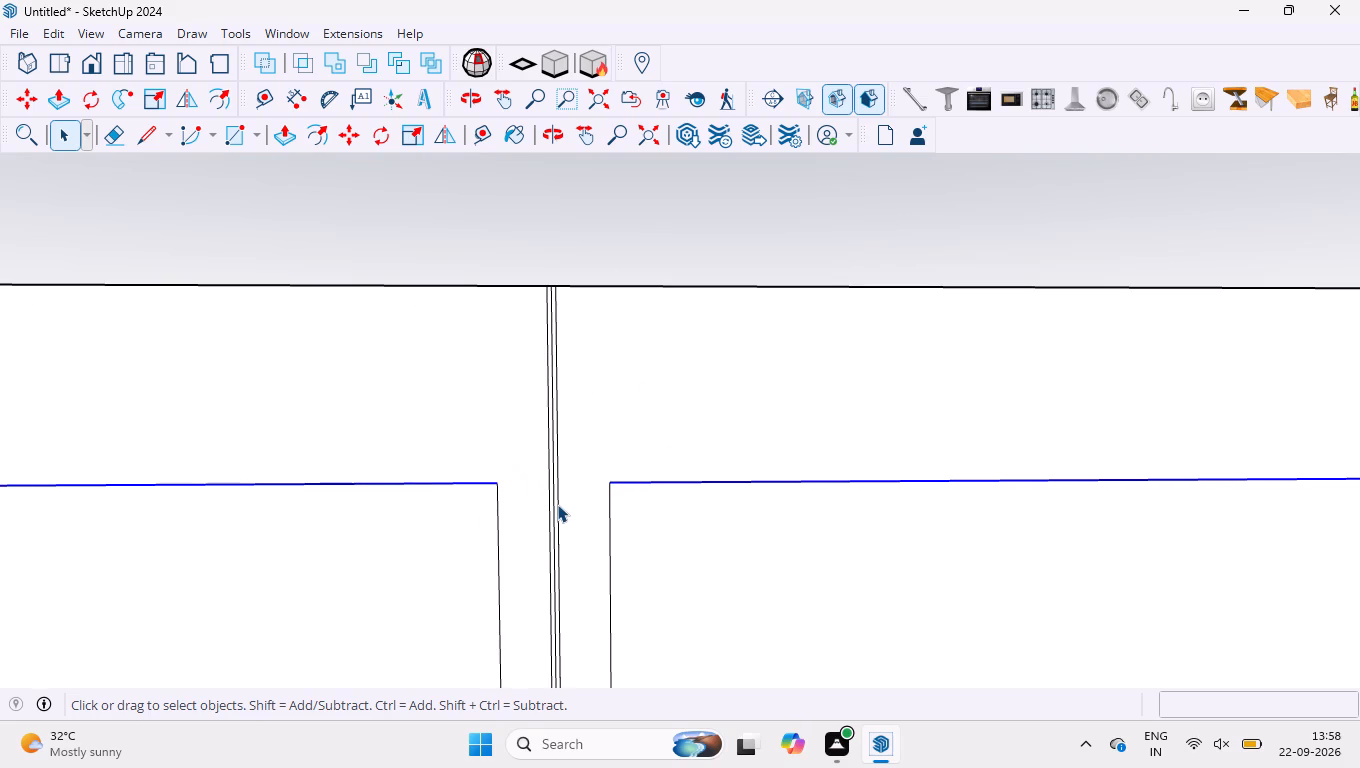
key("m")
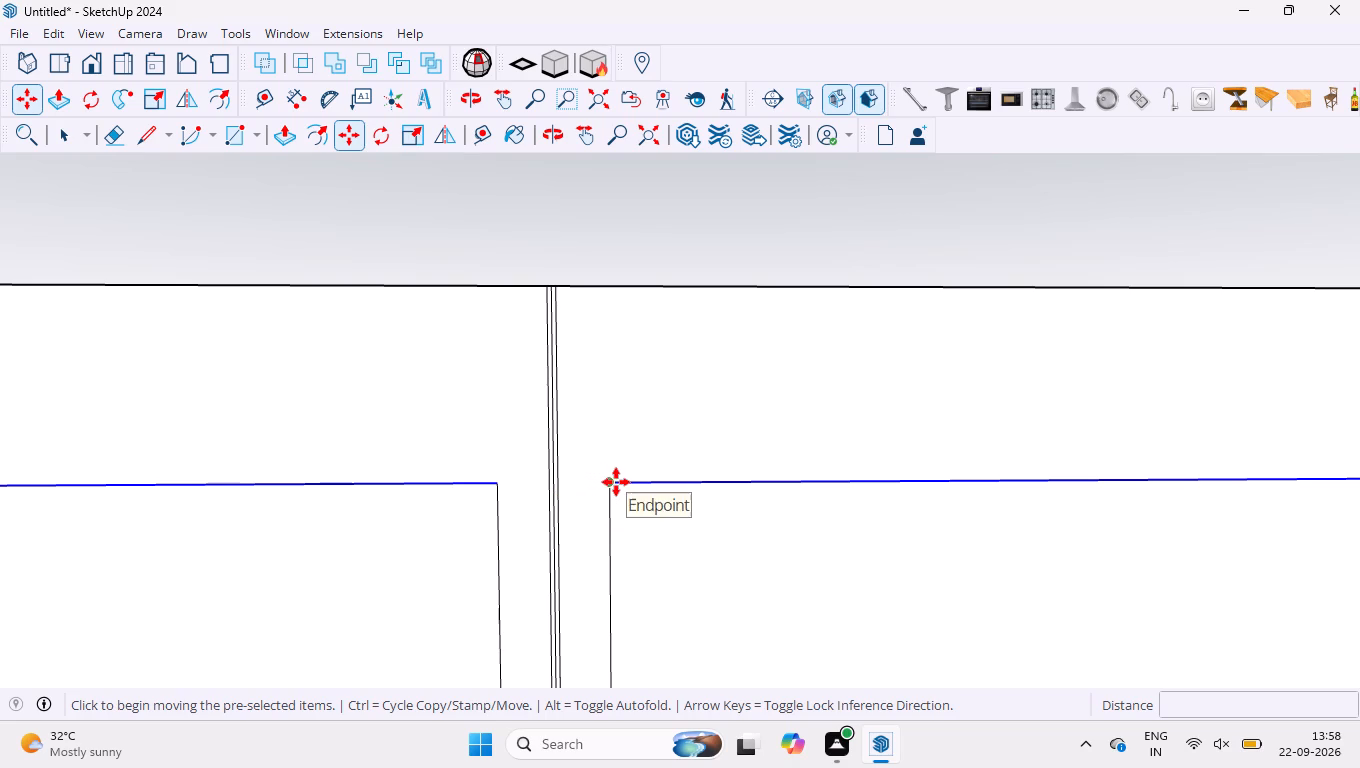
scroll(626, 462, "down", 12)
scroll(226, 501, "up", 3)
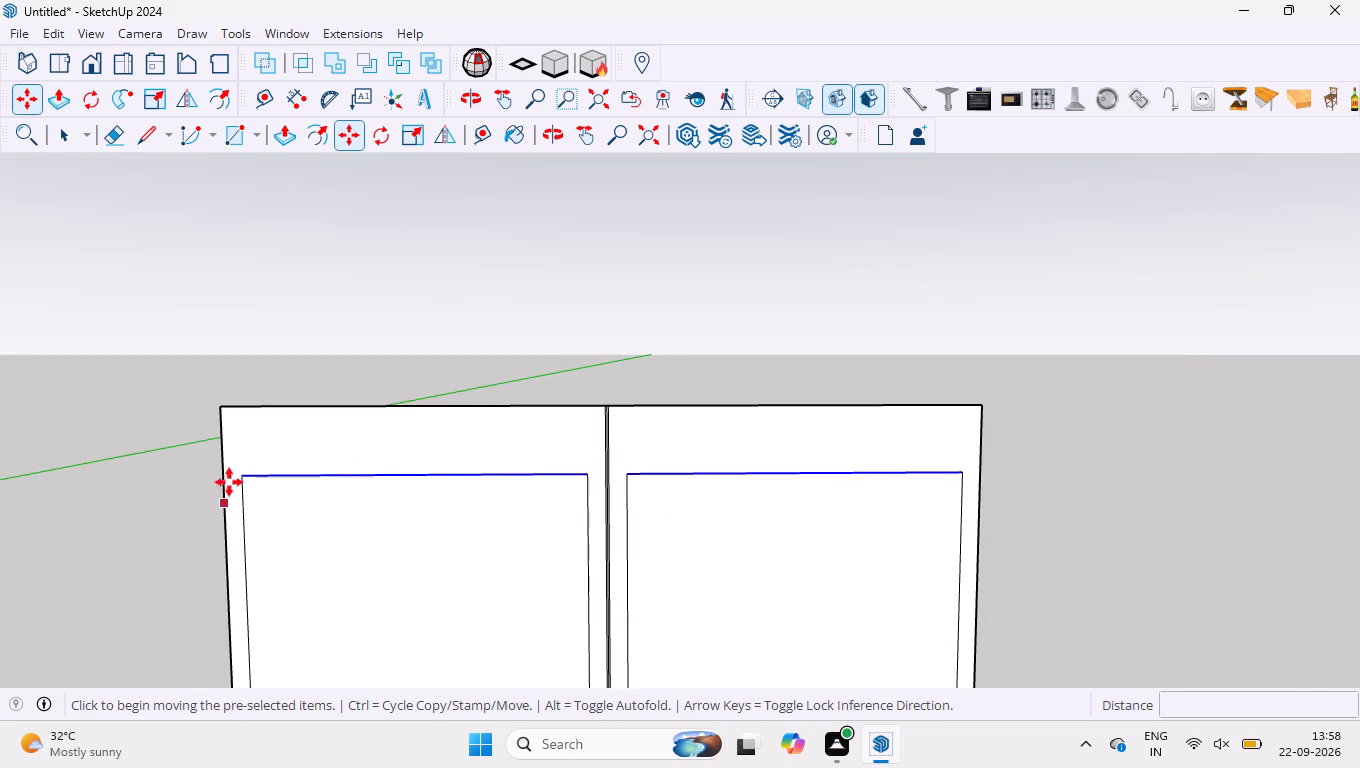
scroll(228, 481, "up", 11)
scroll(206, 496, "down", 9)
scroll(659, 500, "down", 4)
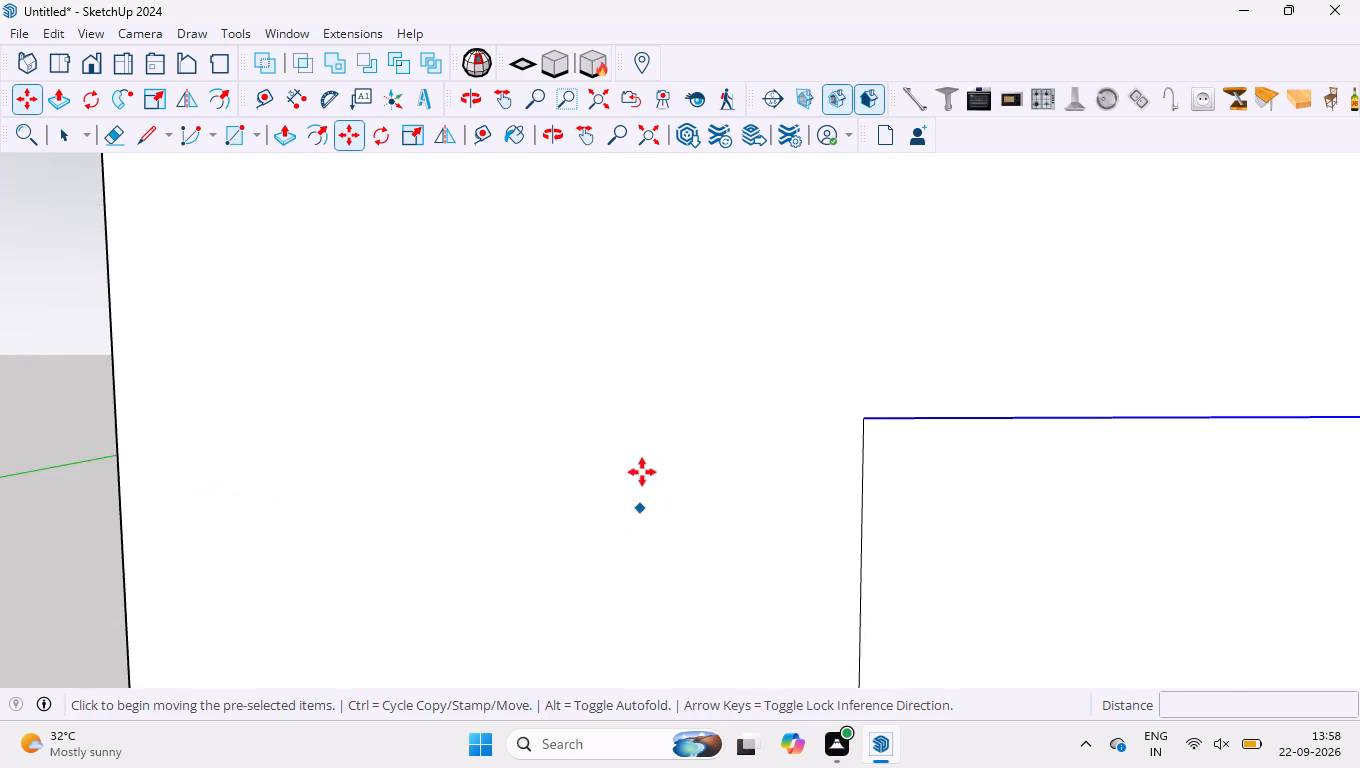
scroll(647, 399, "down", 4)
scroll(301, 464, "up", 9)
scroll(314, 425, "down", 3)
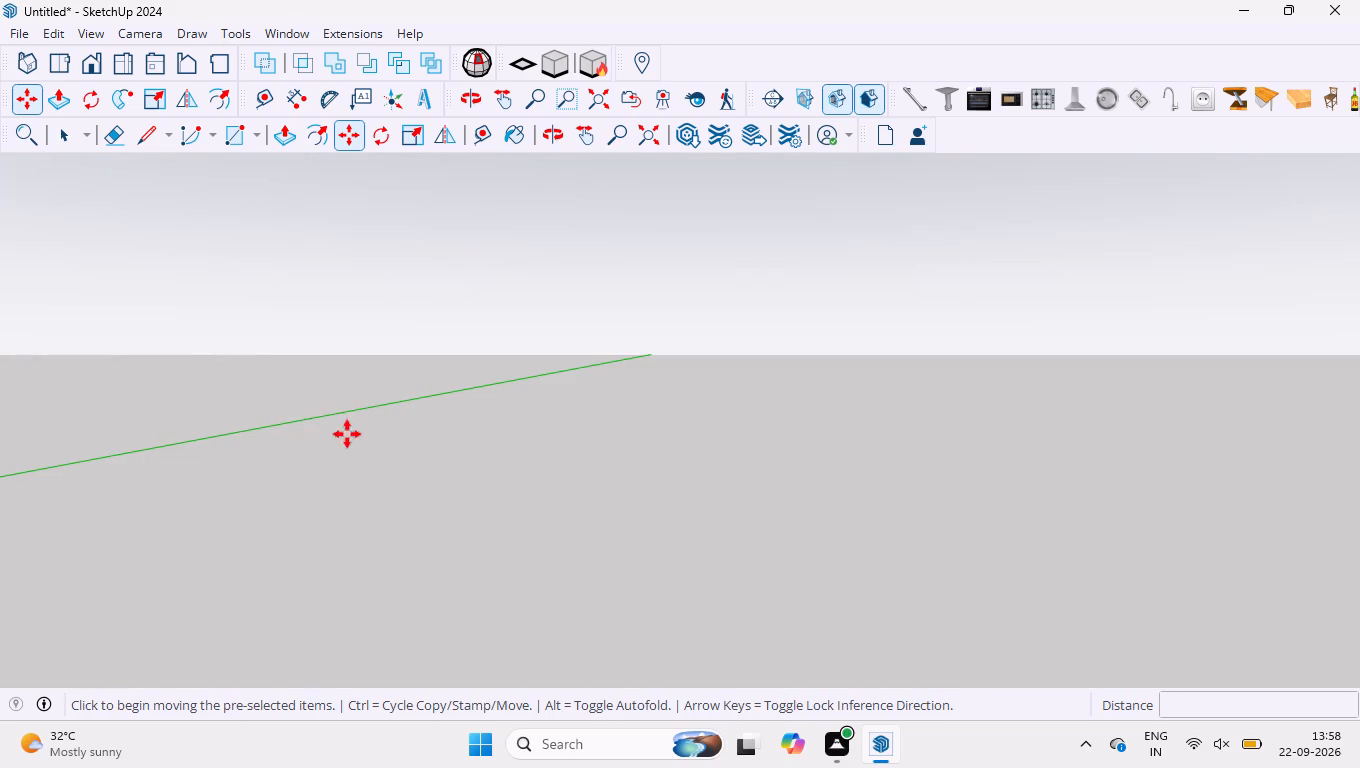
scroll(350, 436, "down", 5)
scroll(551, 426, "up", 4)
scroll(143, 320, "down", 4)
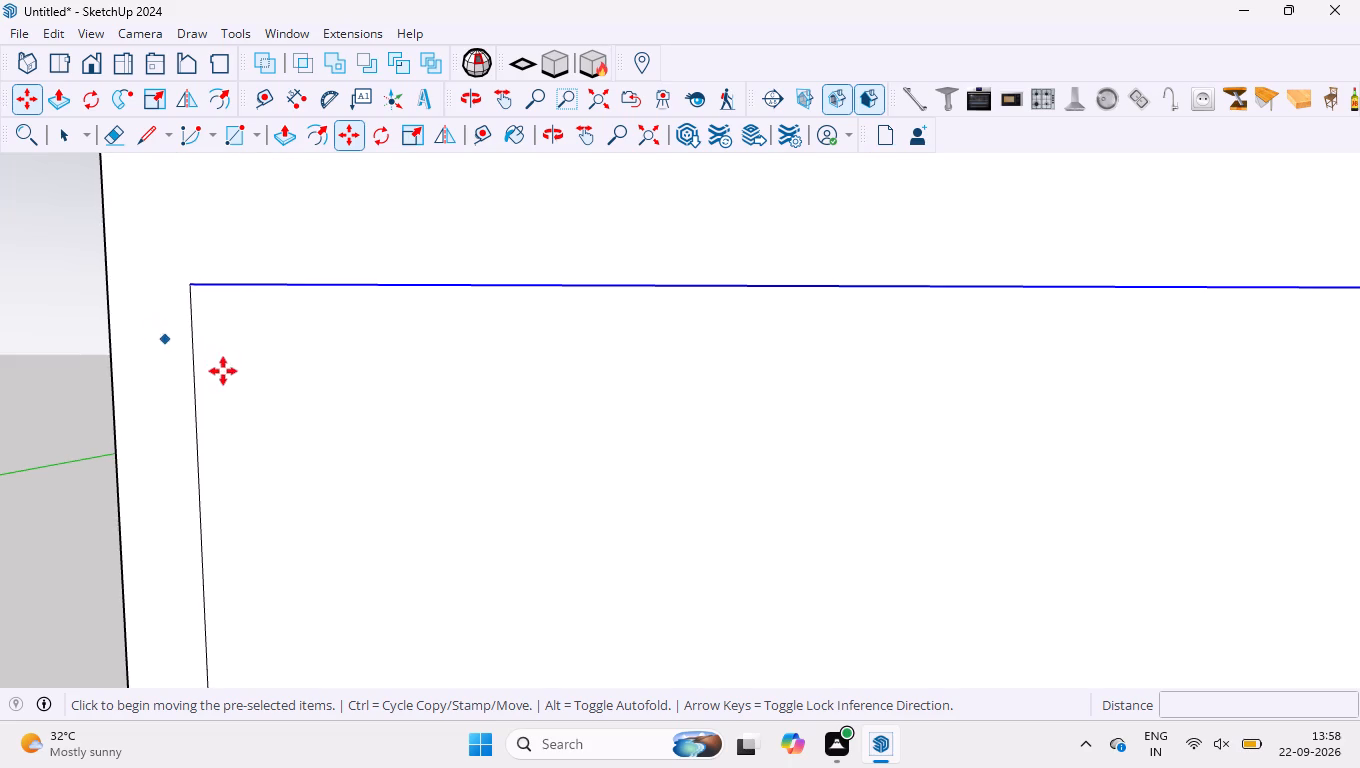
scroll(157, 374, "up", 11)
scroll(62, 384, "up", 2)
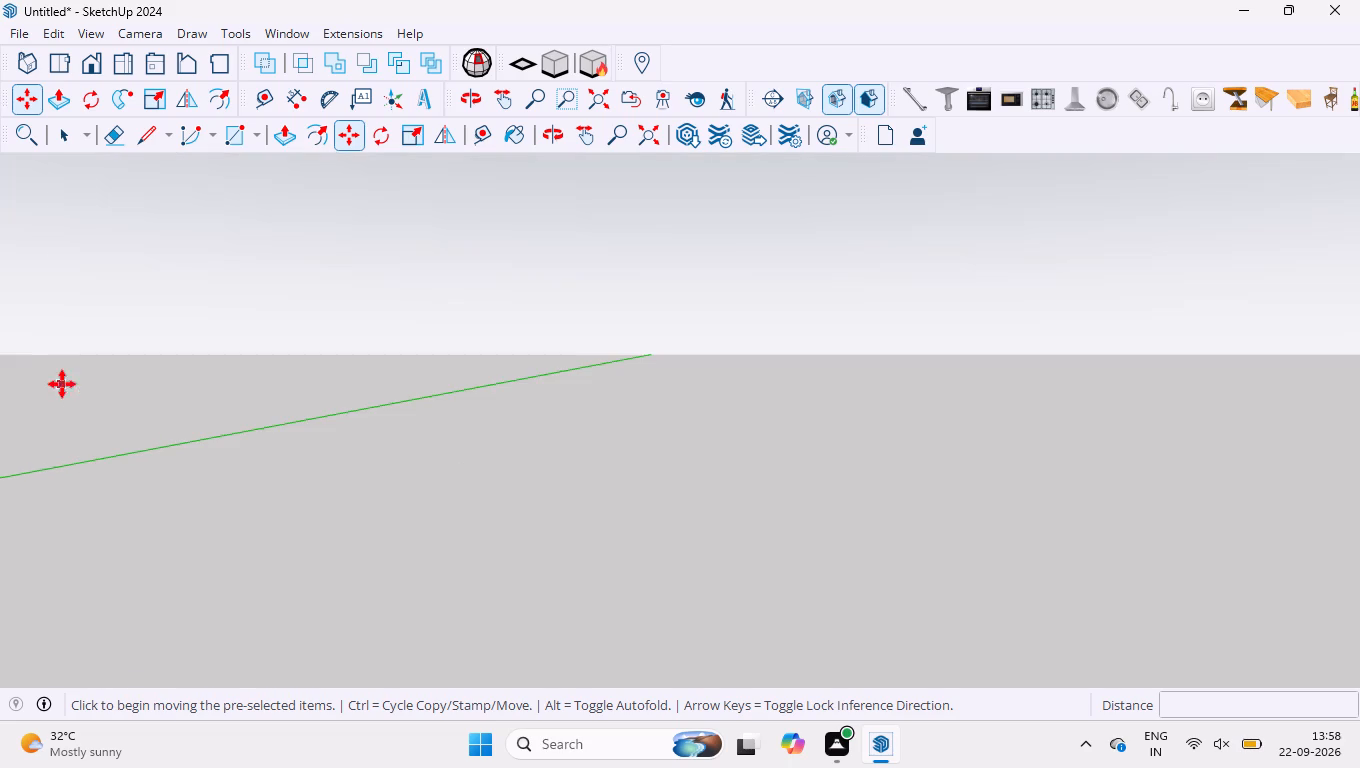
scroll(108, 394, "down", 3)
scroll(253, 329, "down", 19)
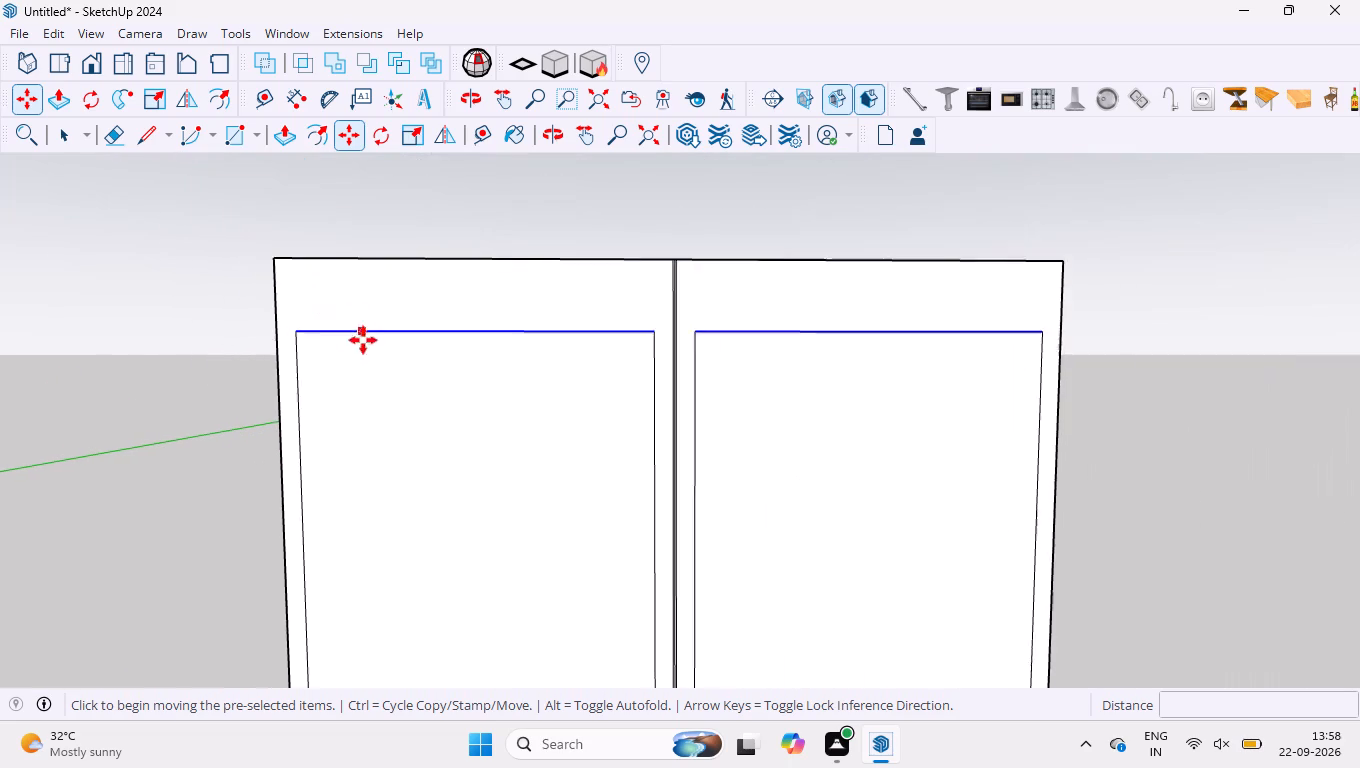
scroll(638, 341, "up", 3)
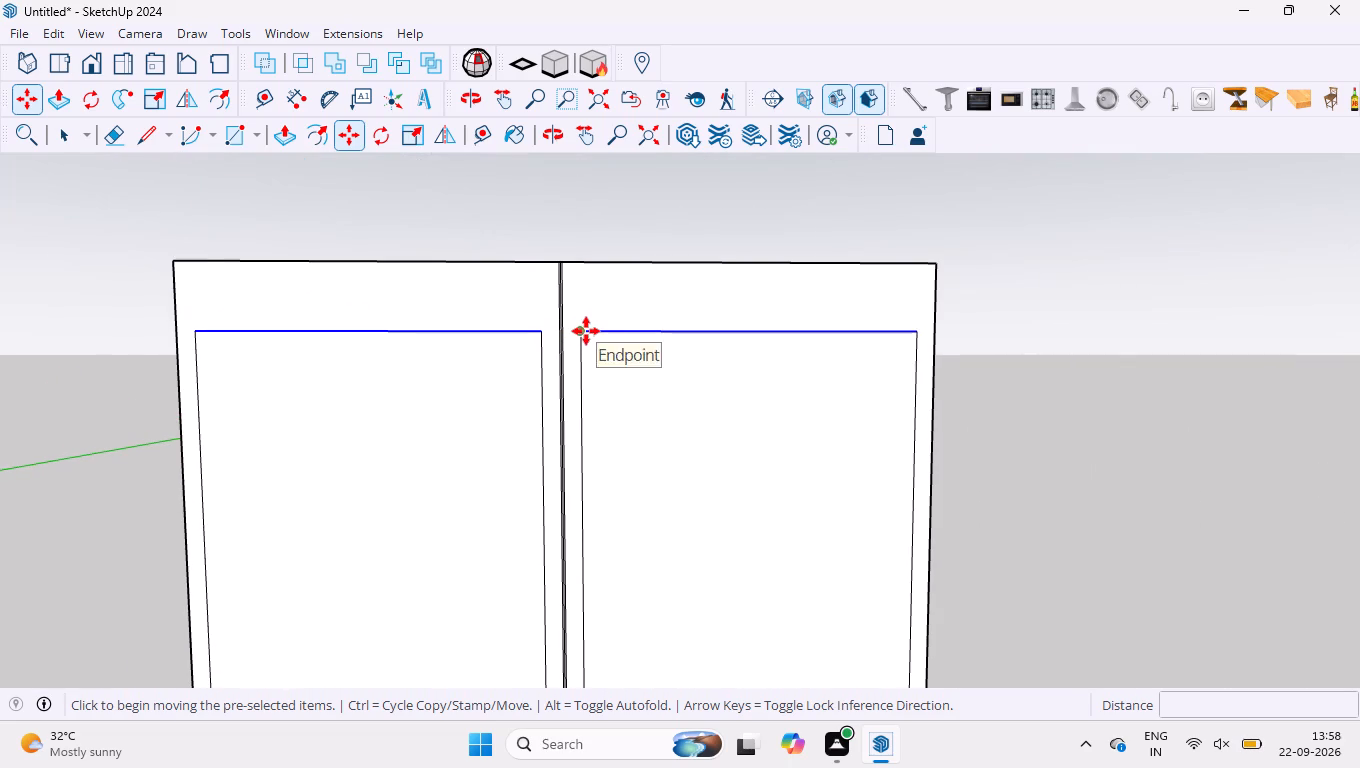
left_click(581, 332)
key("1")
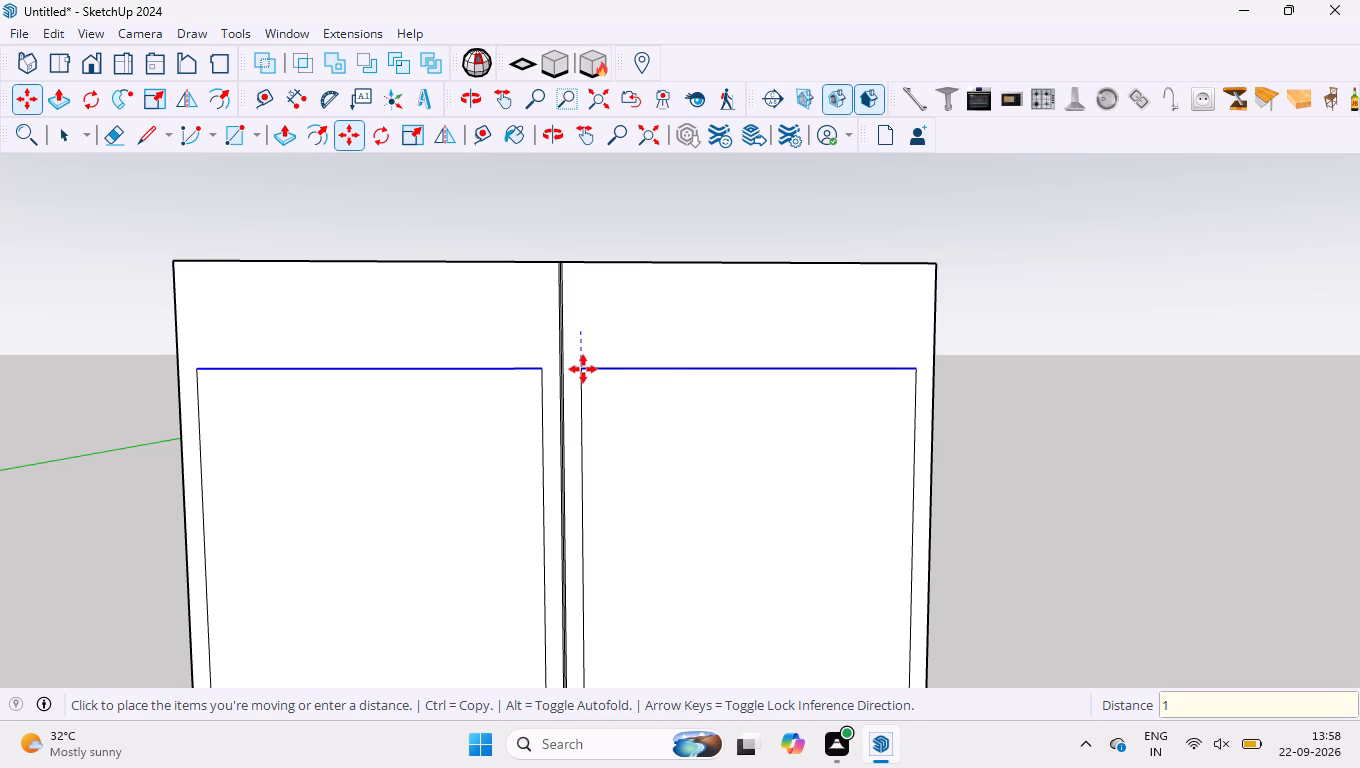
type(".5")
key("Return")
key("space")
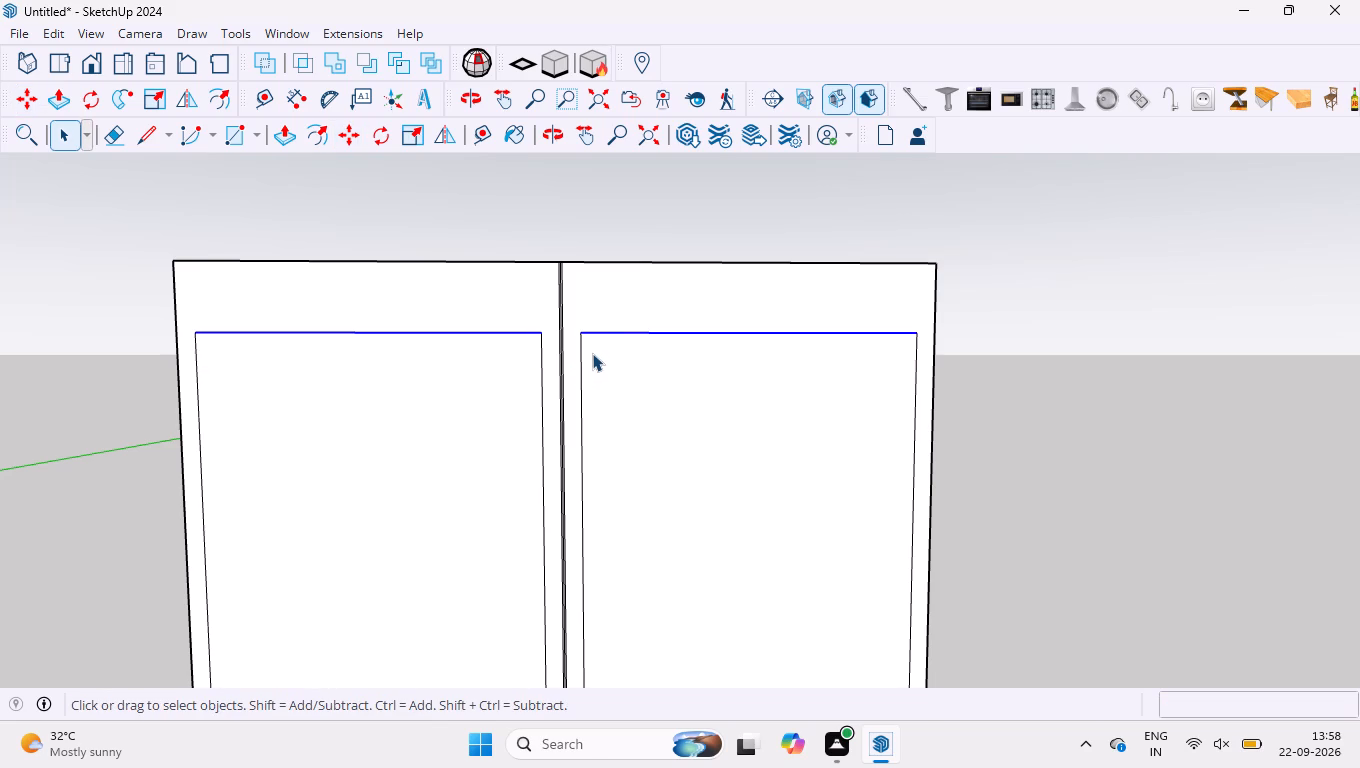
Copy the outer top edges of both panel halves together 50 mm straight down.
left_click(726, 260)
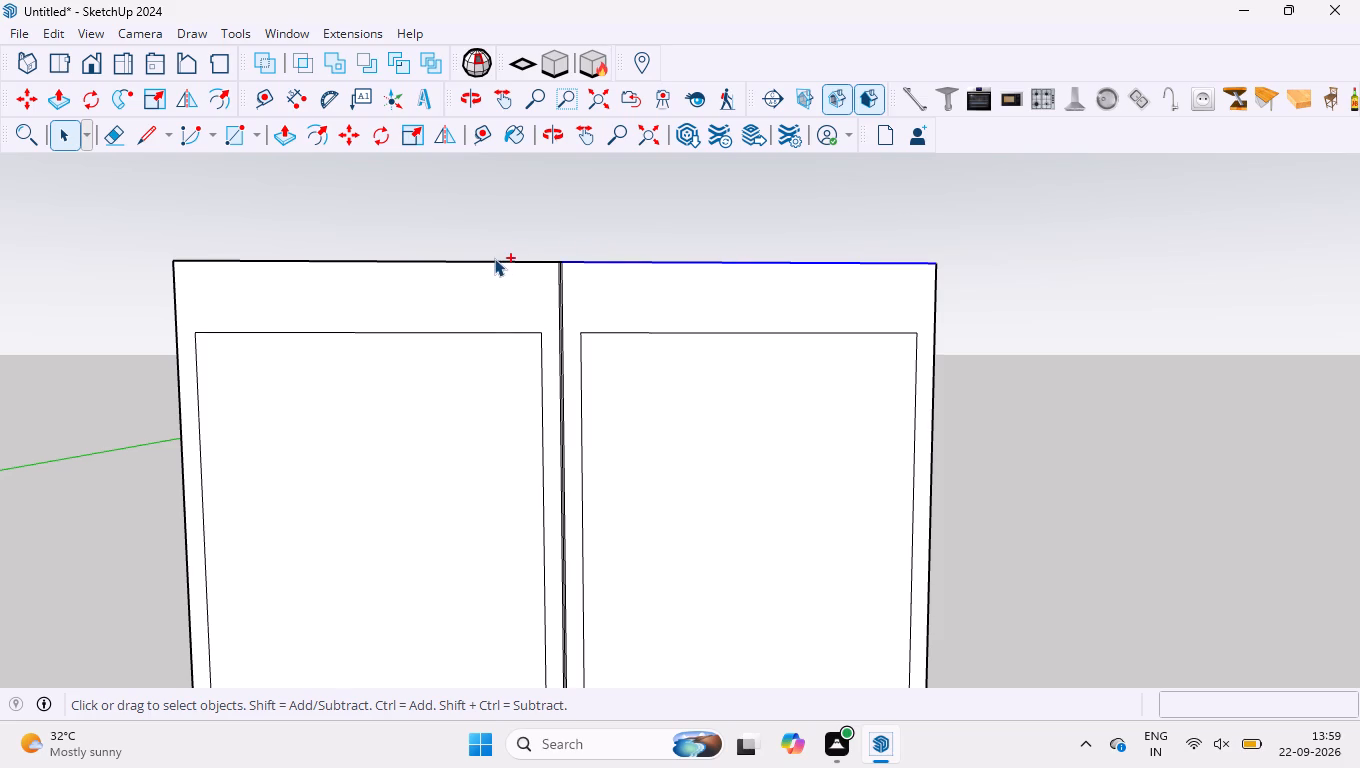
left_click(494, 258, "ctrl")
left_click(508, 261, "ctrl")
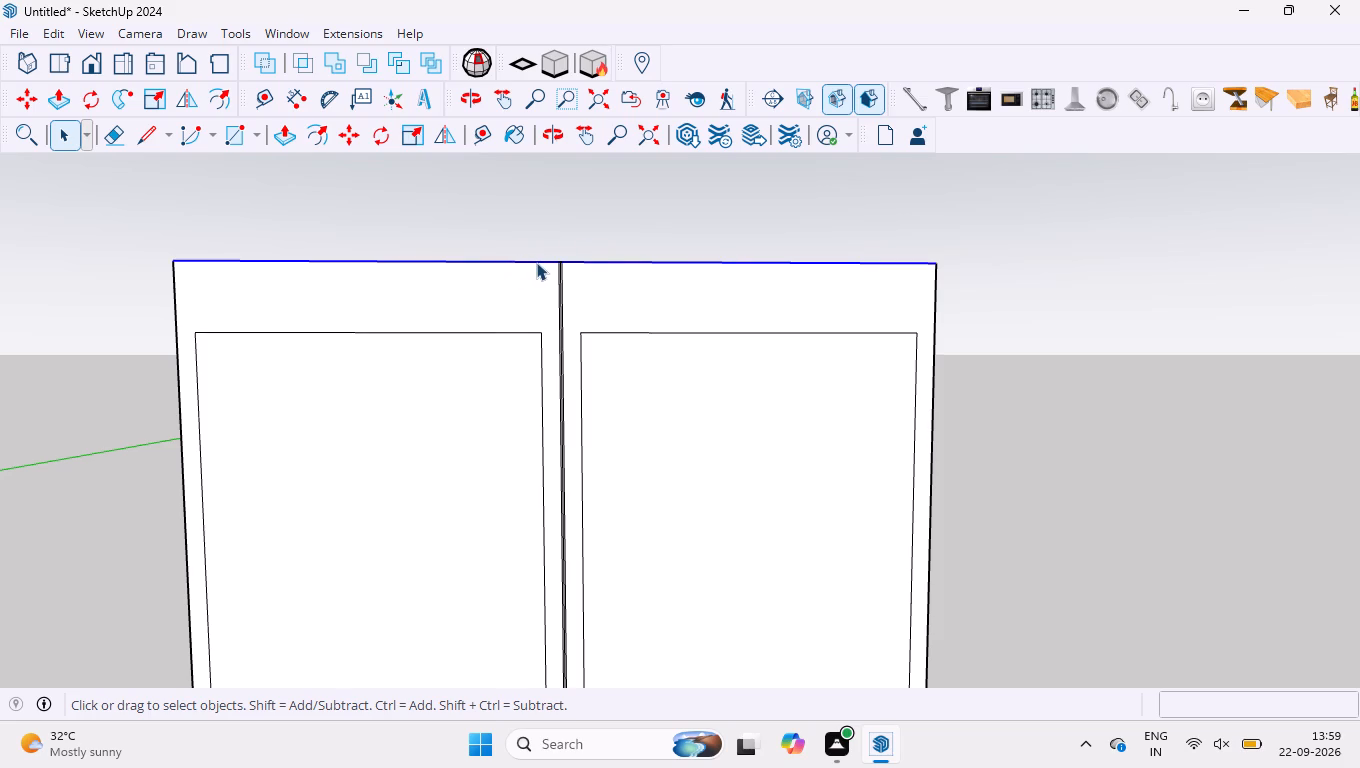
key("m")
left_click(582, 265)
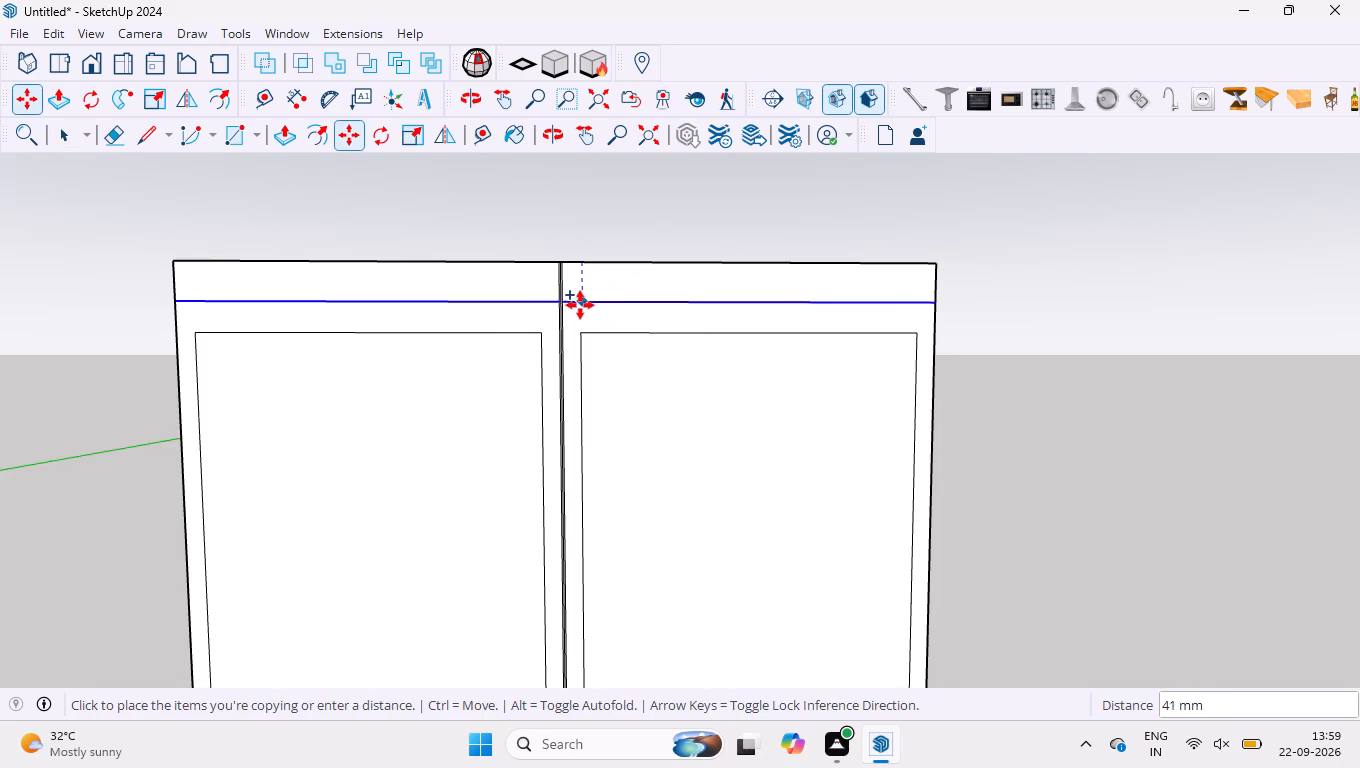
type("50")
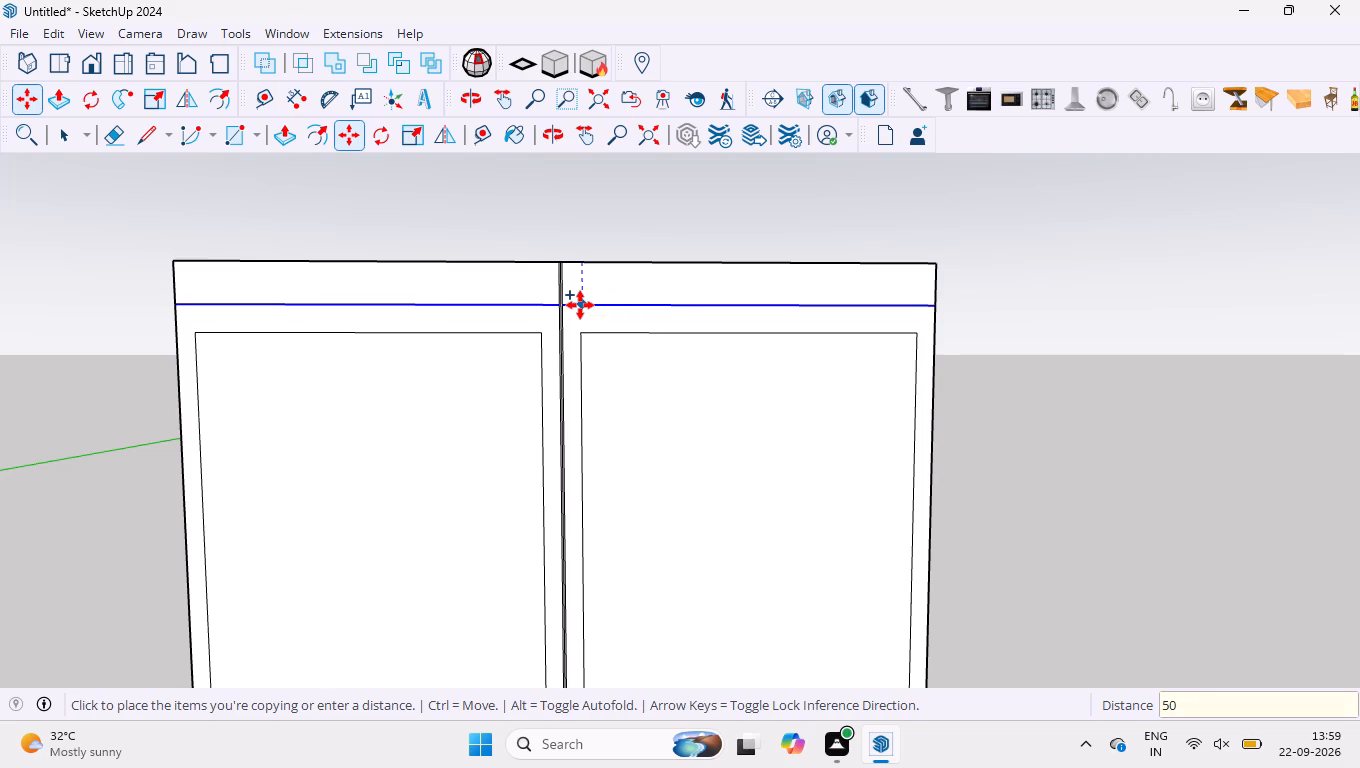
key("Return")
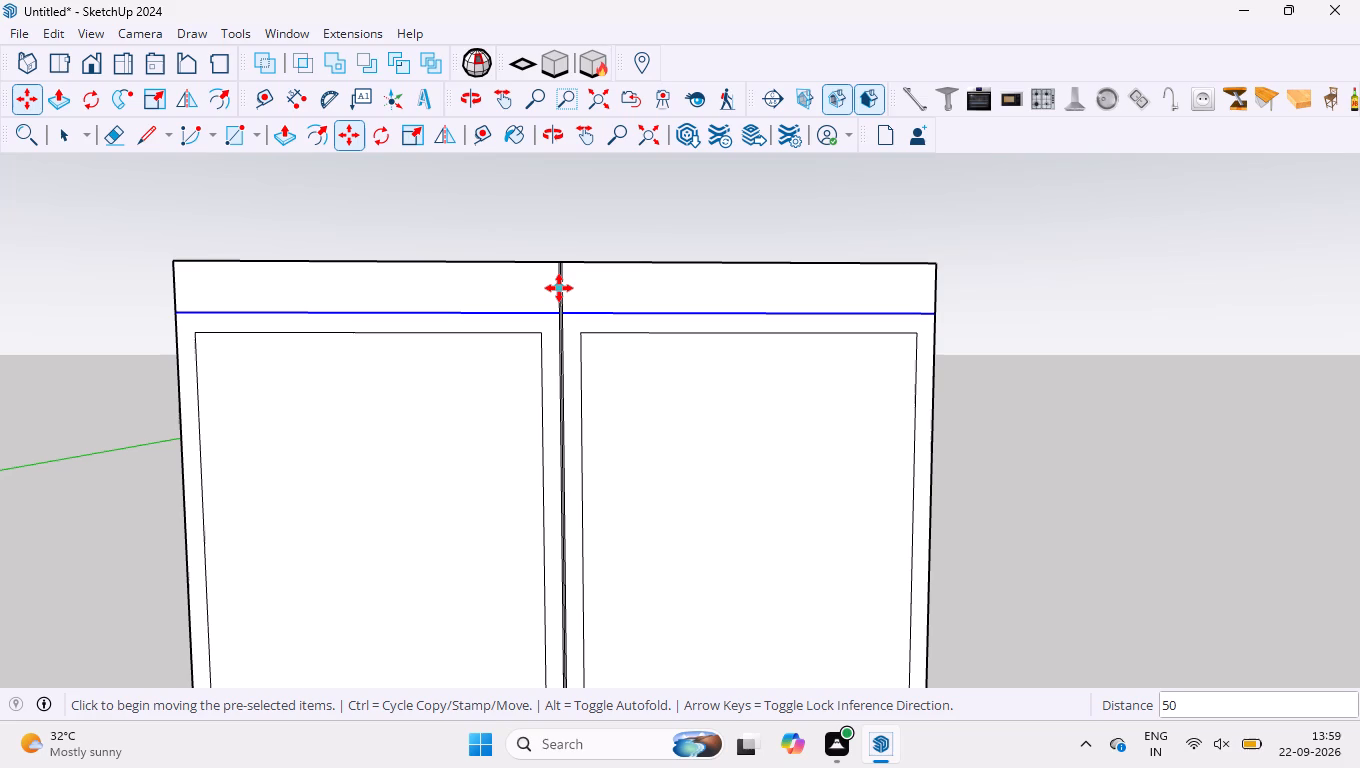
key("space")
Delete the entire two-bay panel standing beside the wall unit.
scroll(588, 350, "down", 9)
scroll(617, 201, "down", 11)
left_click(836, 429)
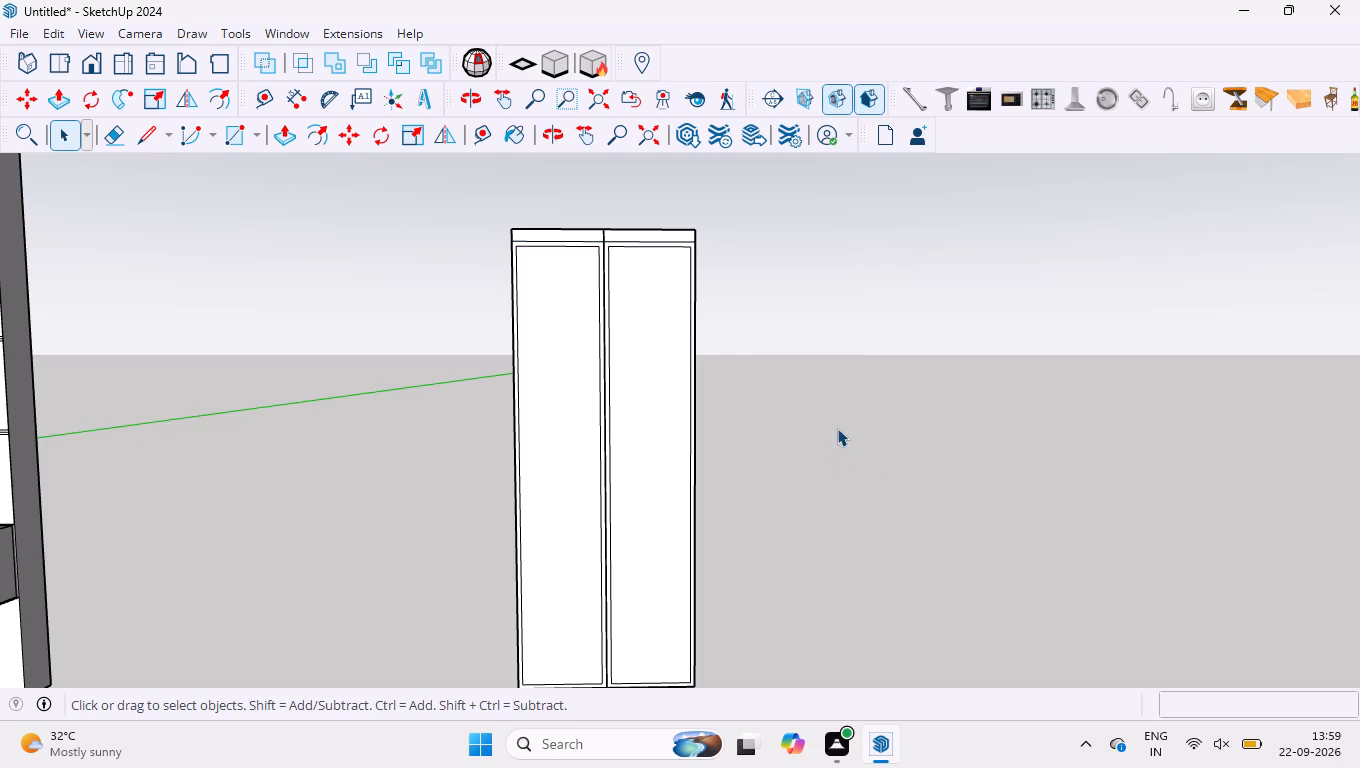
scroll(657, 276, "down", 4)
left_click_drag(505, 191, 839, 684)
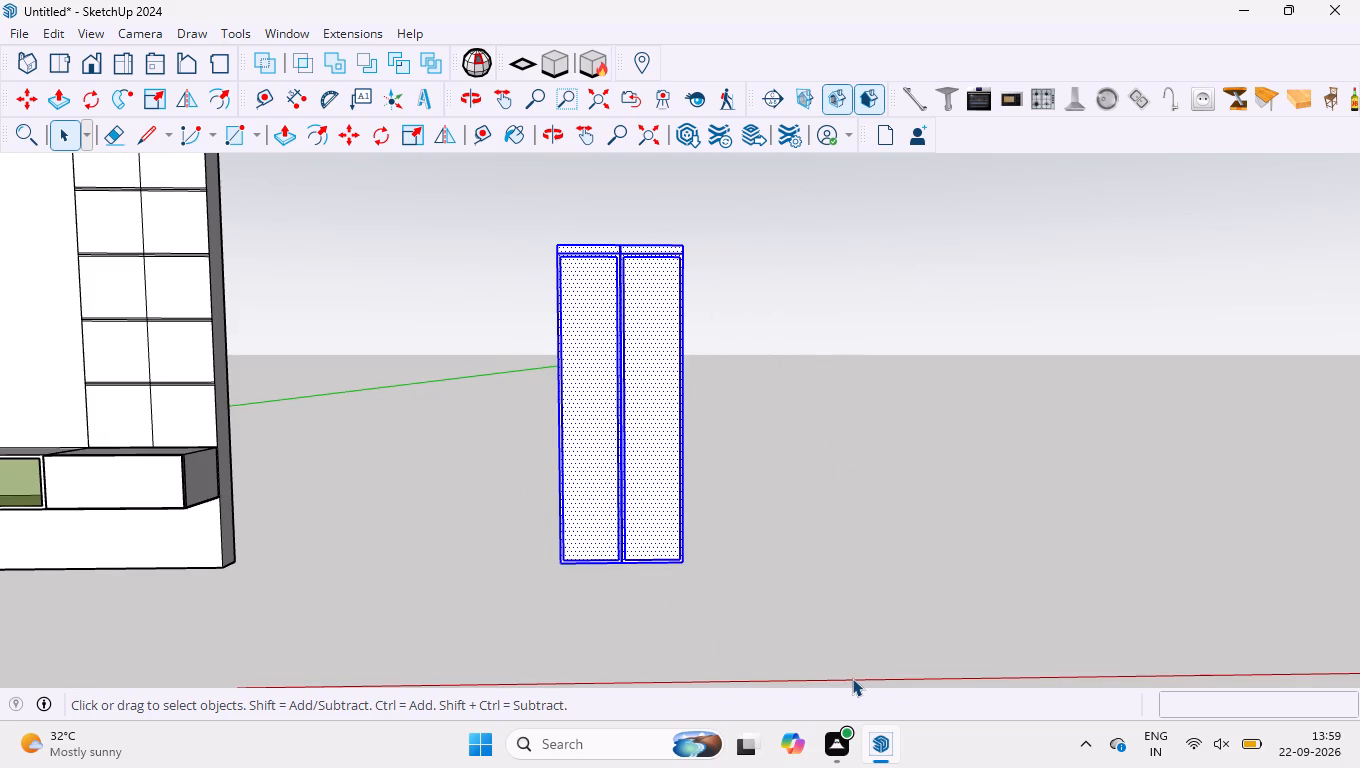
key("Delete")
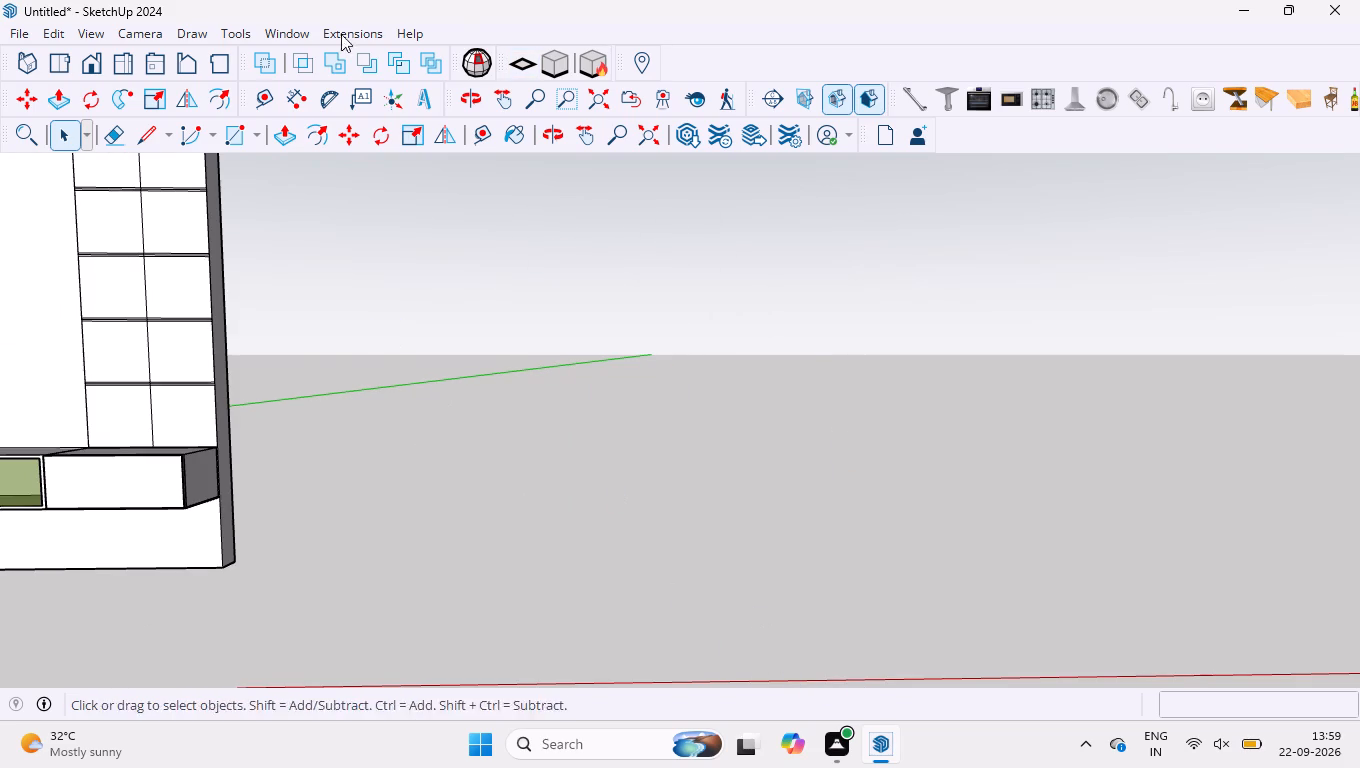
Draw a new upright 750 x 1930 mm rectangle beside the wall unit.
left_click(233, 144)
left_click(687, 573)
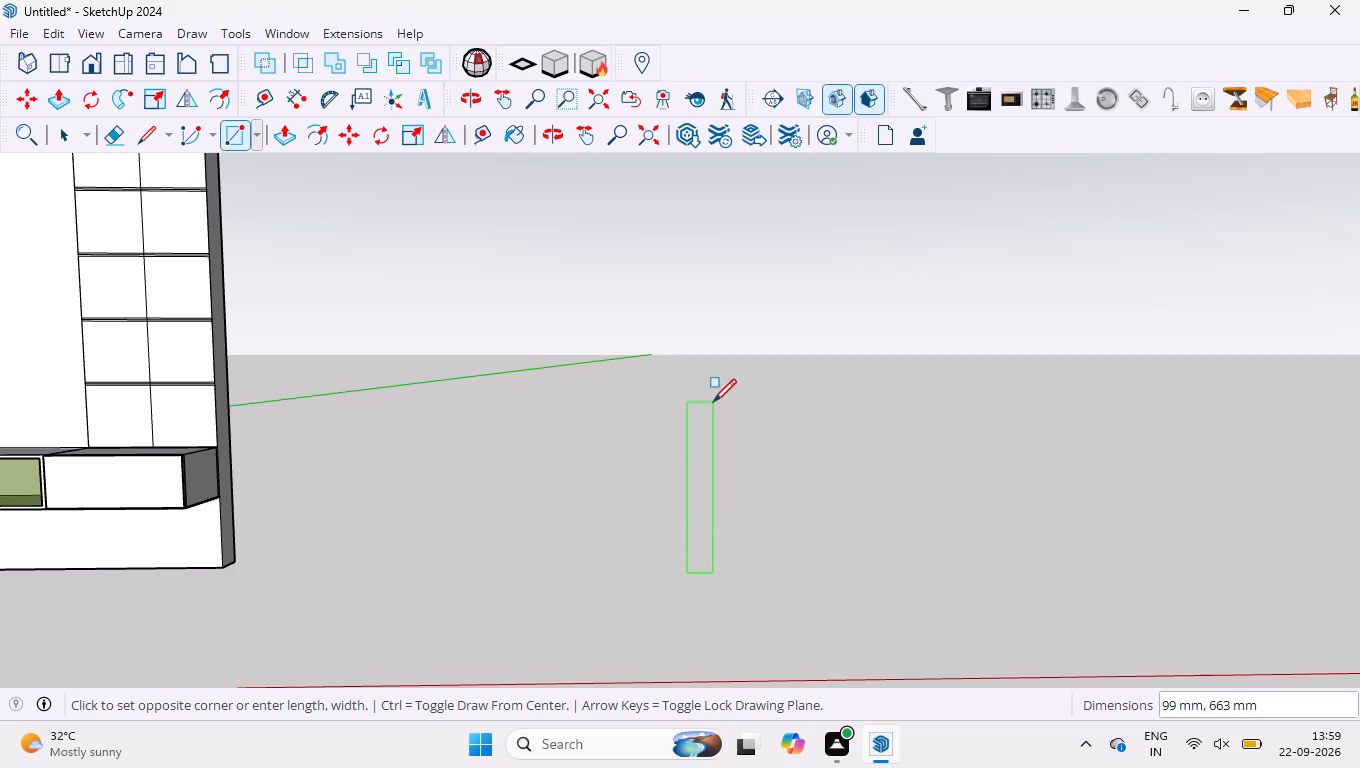
key("7")
key("5")
key("0")
key("comma")
key("1")
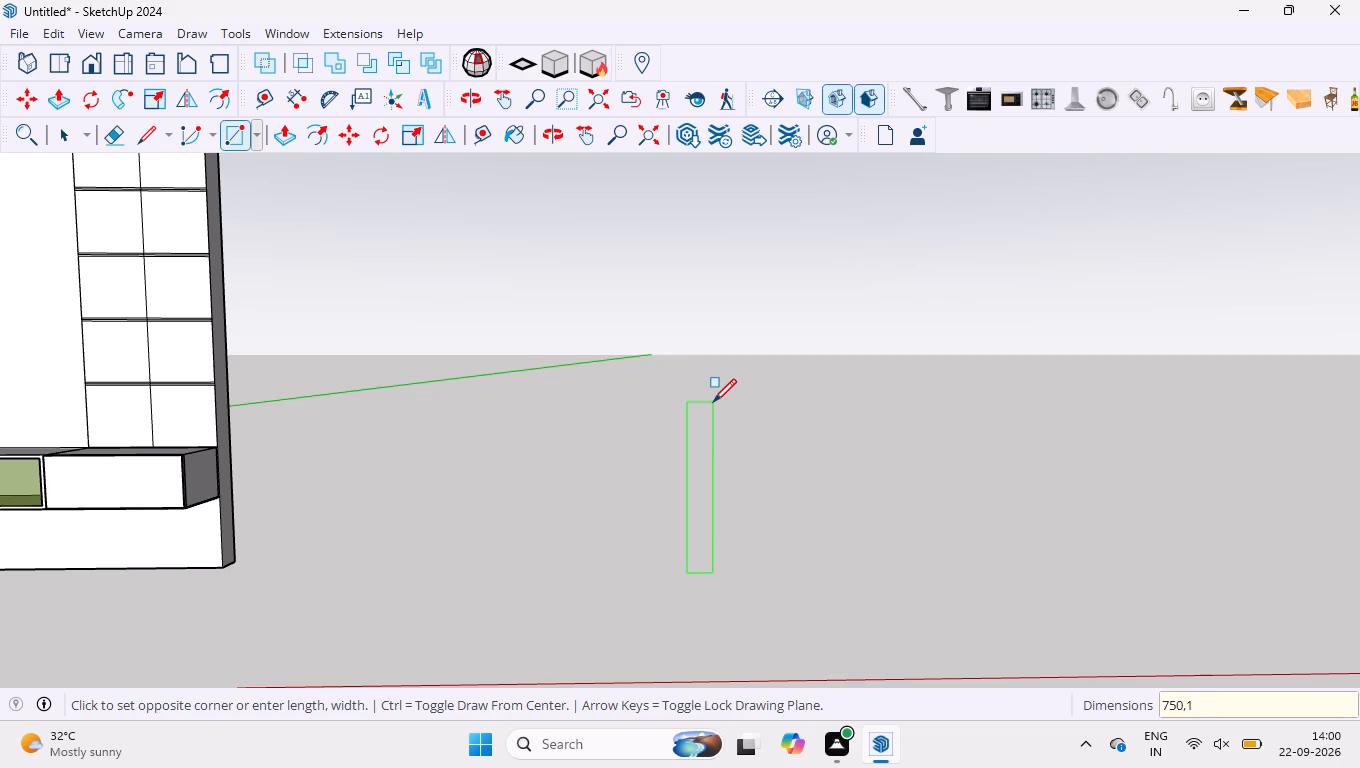
key("9")
key("3")
key("0")
key("Return")
Copy the new panel's top edge 50 mm straight down.
scroll(713, 420, "down", 8)
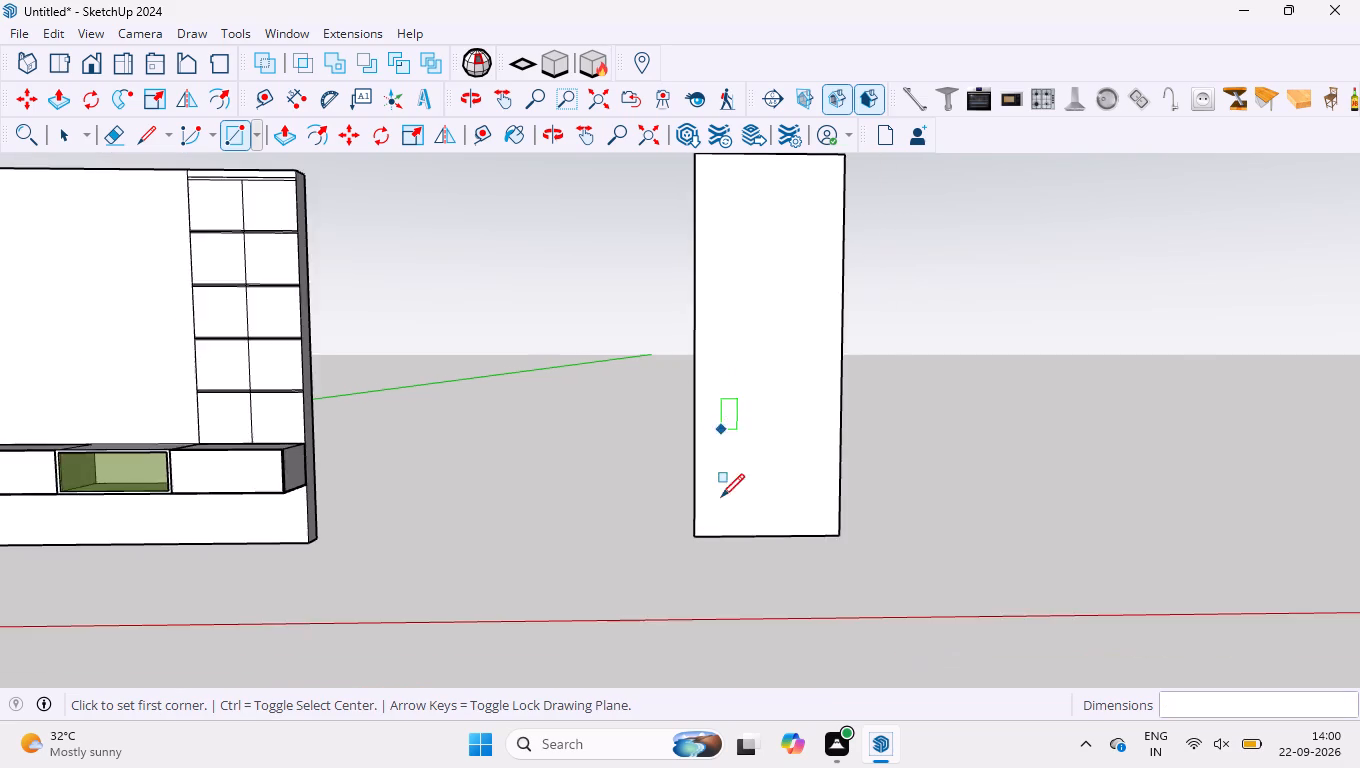
scroll(721, 497, "down", 2)
scroll(767, 313, "up", 14)
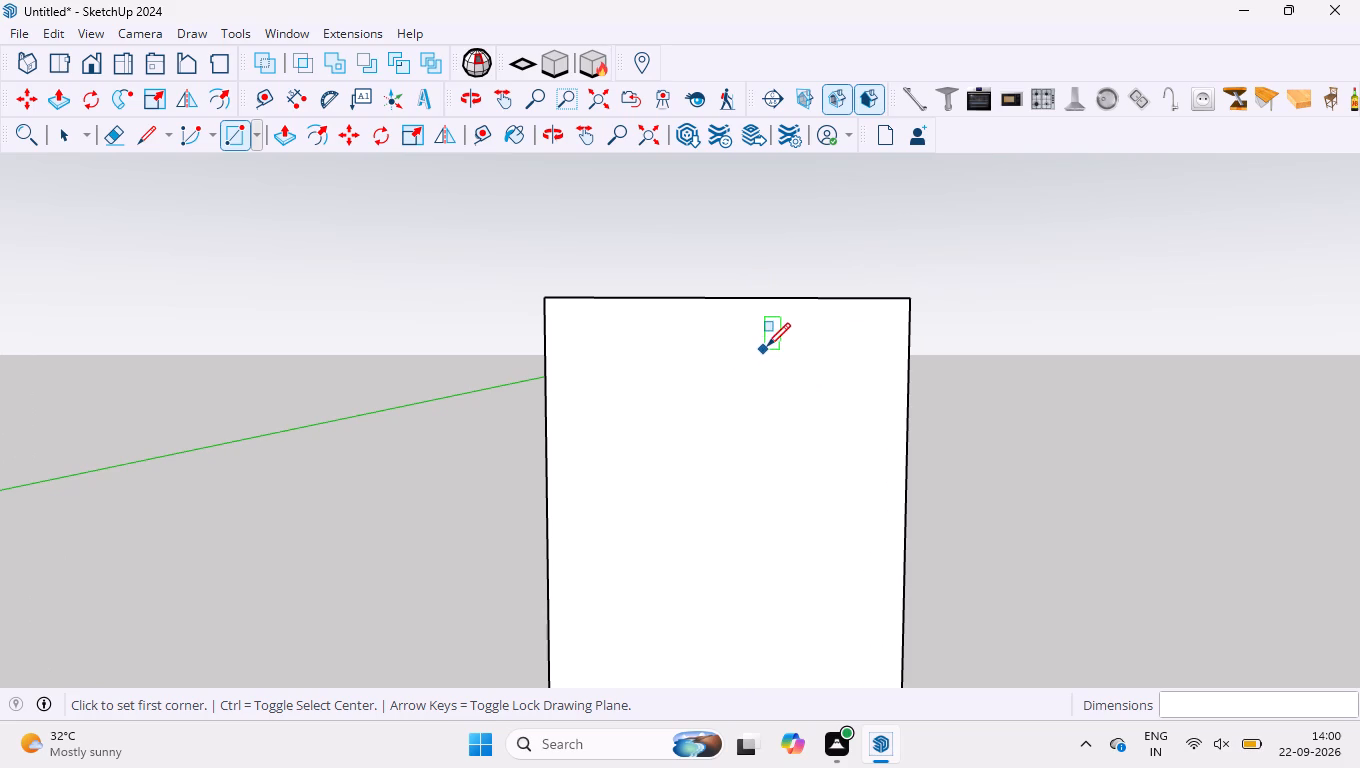
key("space")
left_click(838, 298)
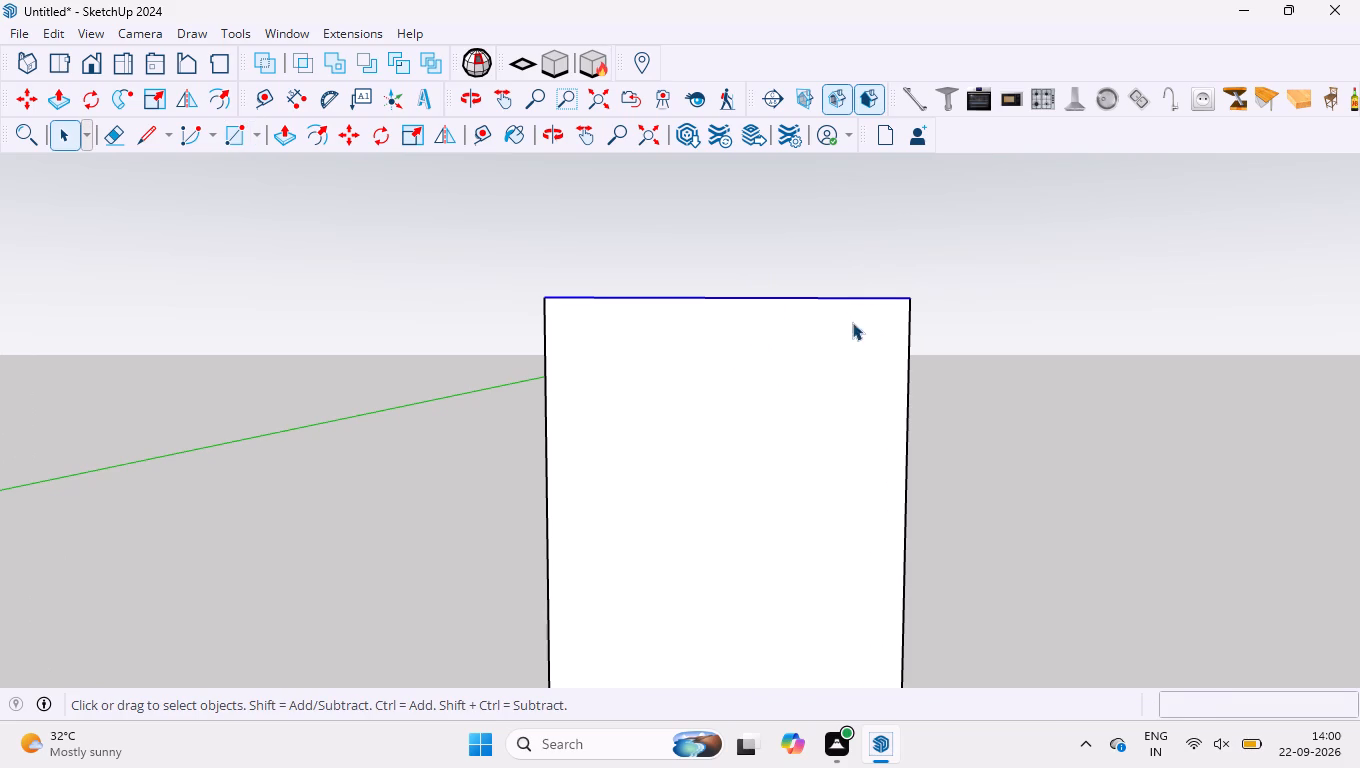
key("m")
left_click(913, 294)
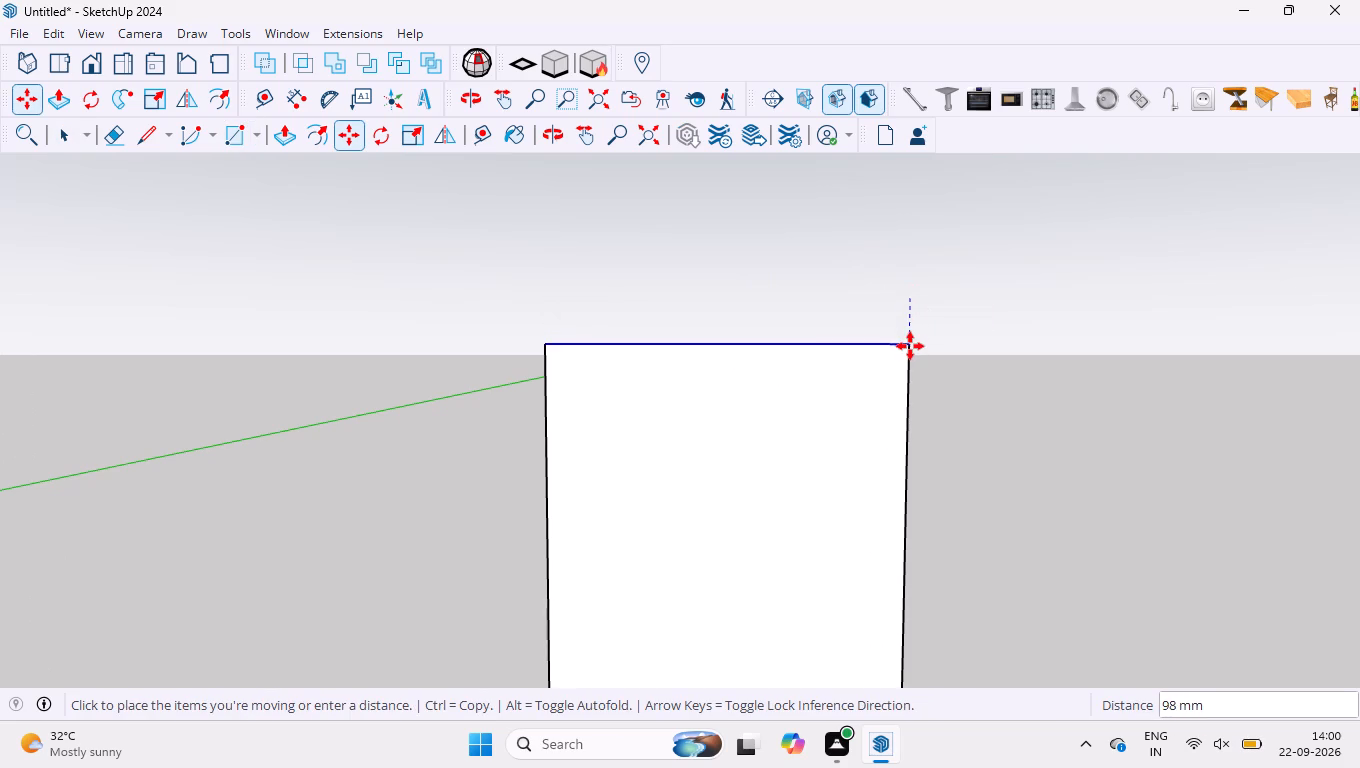
type("50")
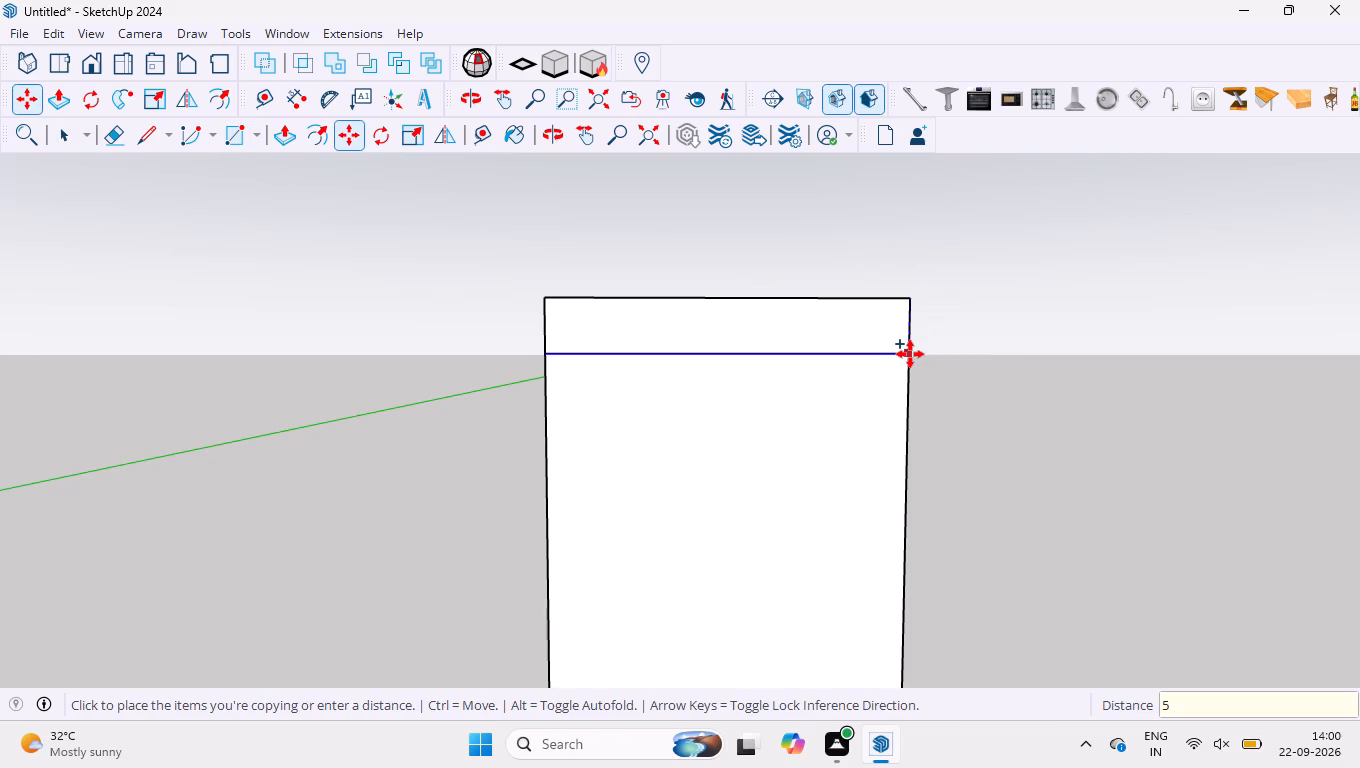
key("Return")
key("space")
scroll(855, 336, "down", 3)
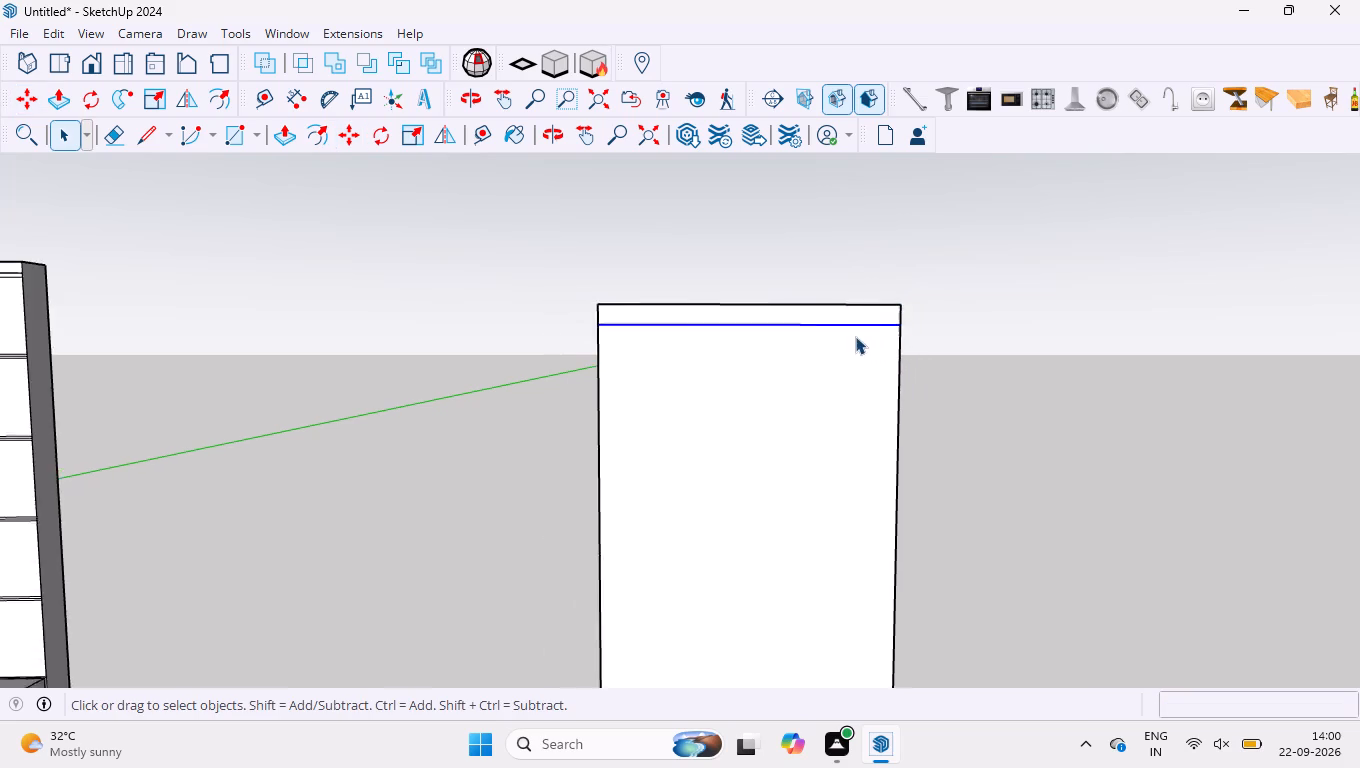
scroll(819, 273, "down", 3)
scroll(818, 298, "up", 8)
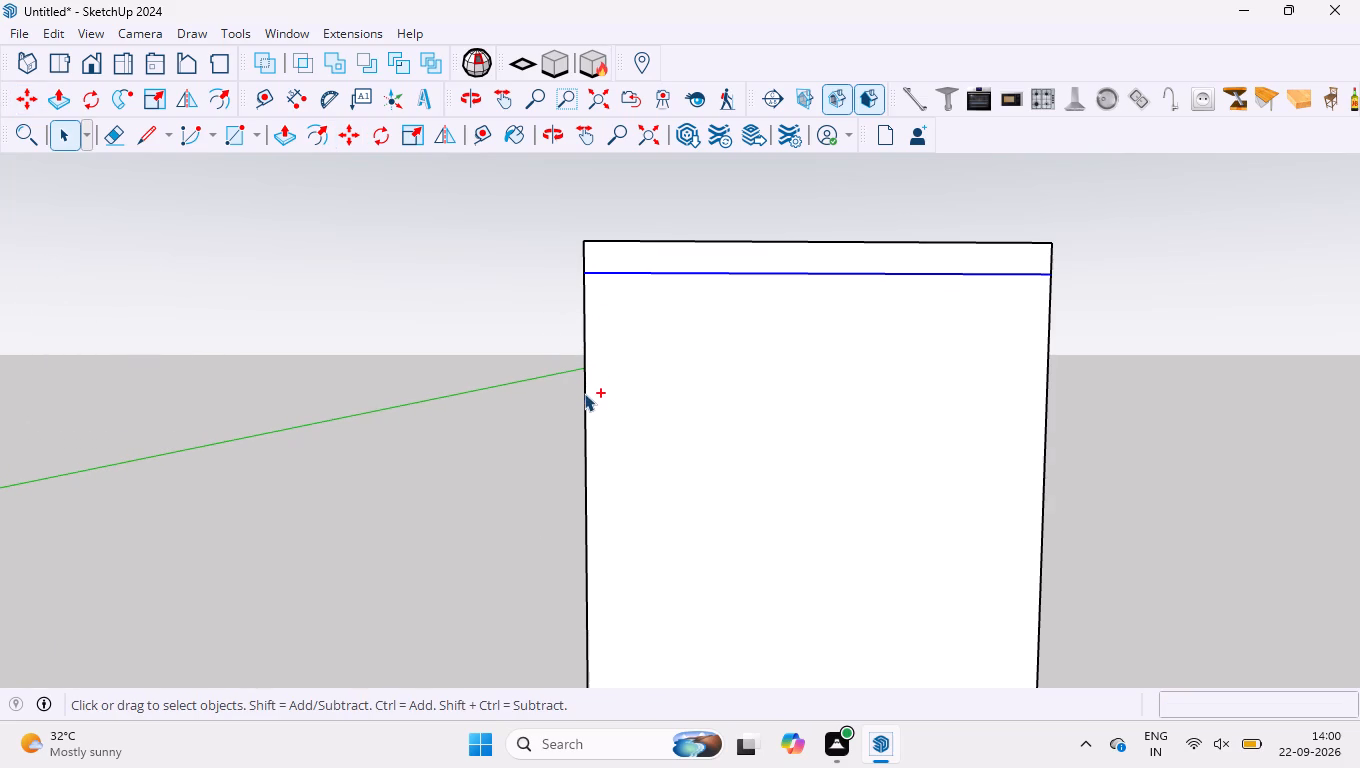
Offset the four edges bounding the panel area below the top strip inward by 1.5 mm.
left_click(584, 393, "ctrl")
left_click(1046, 407, "ctrl")
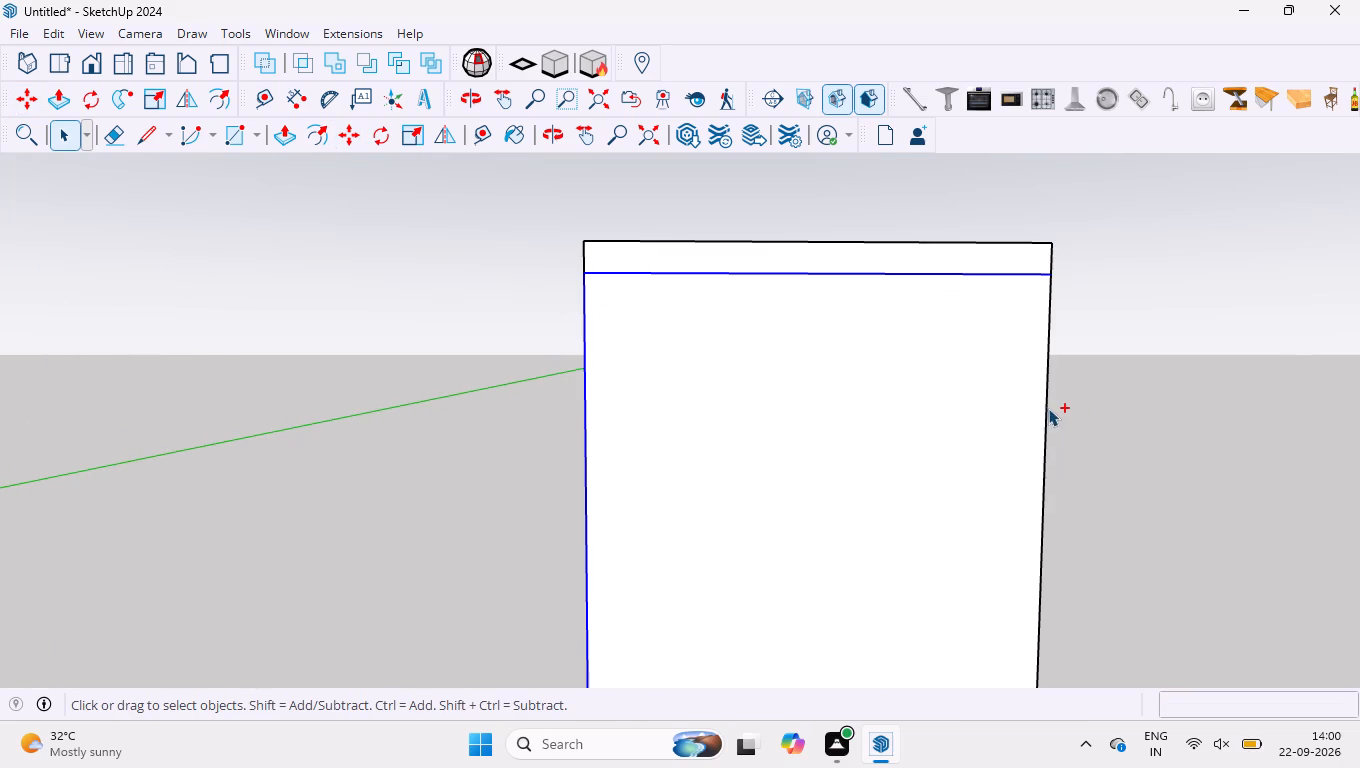
scroll(774, 231, "down", 15)
scroll(821, 541, "up", 9)
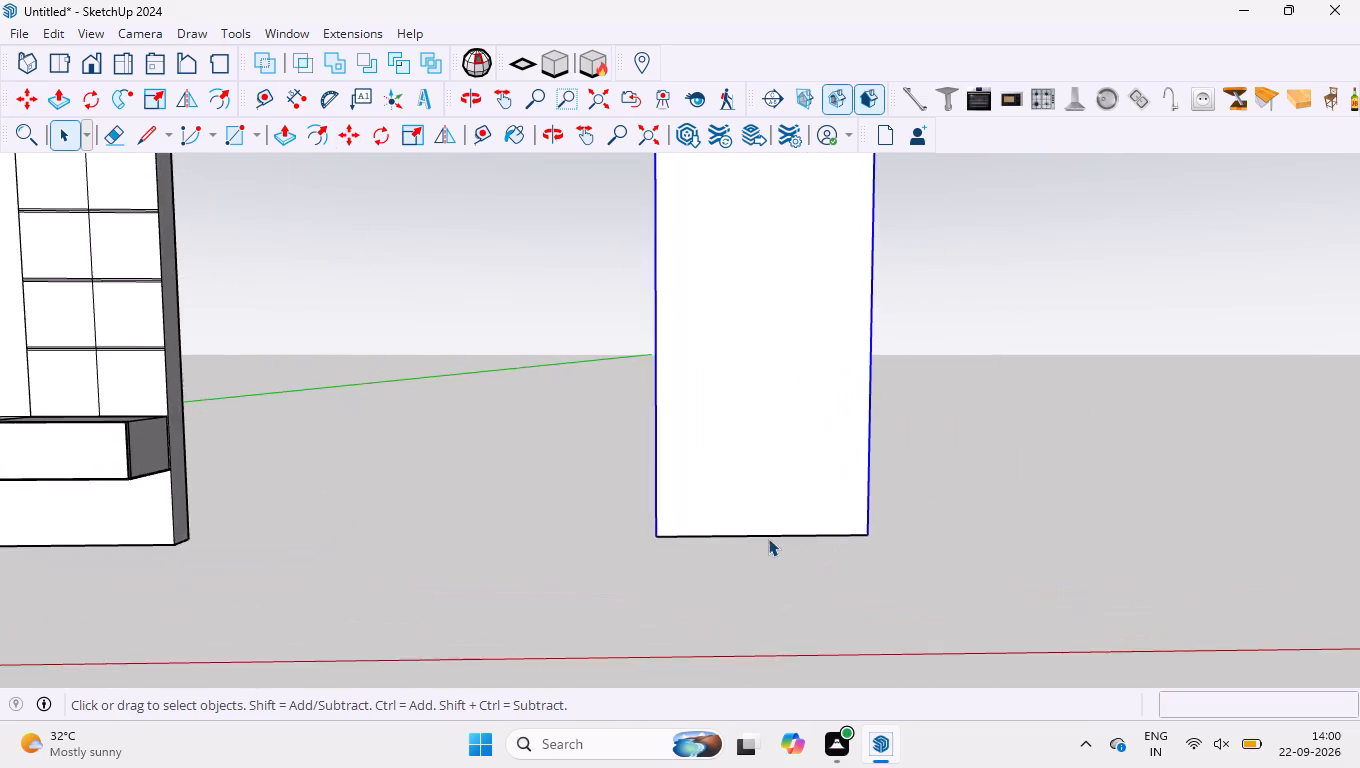
scroll(768, 538, "up", 5)
left_click(753, 537, "ctrl")
scroll(756, 572, "down", 7)
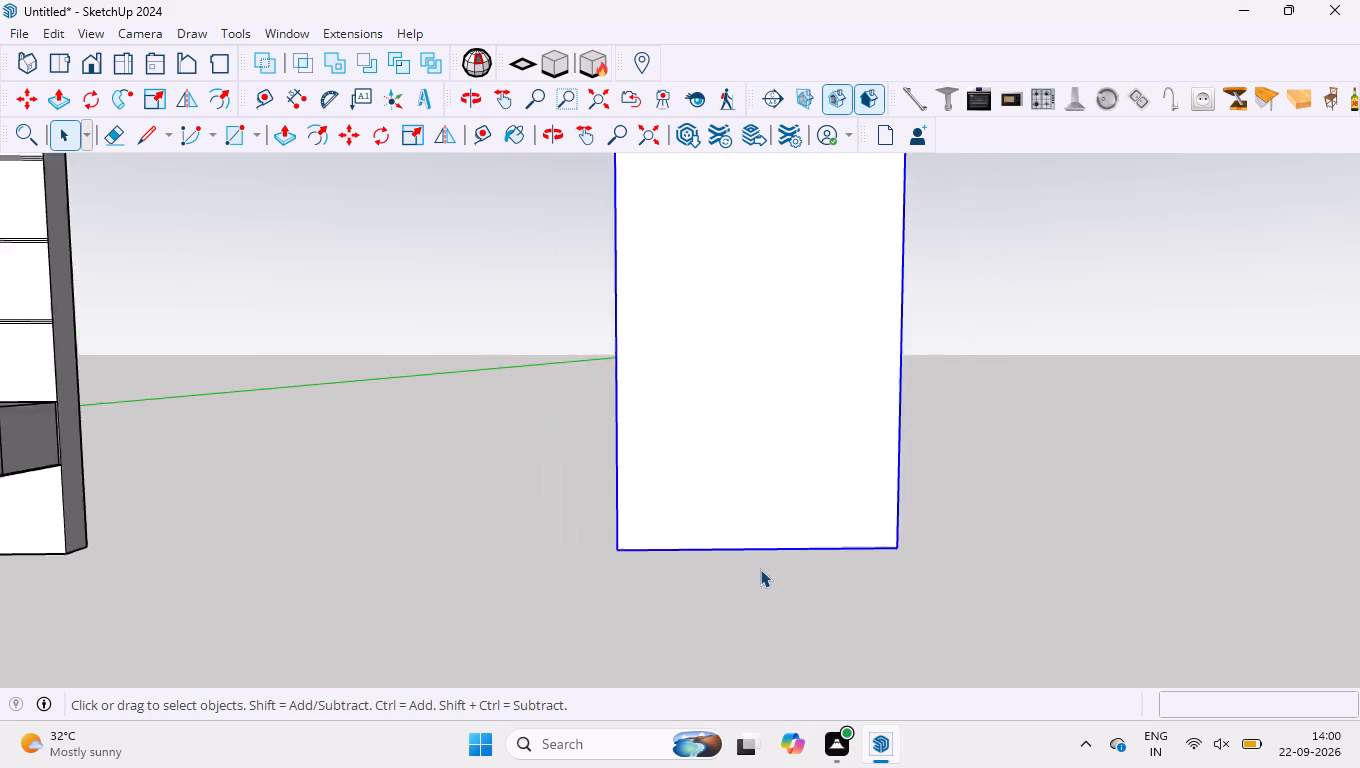
scroll(760, 569, "down", 7)
scroll(744, 429, "up", 3)
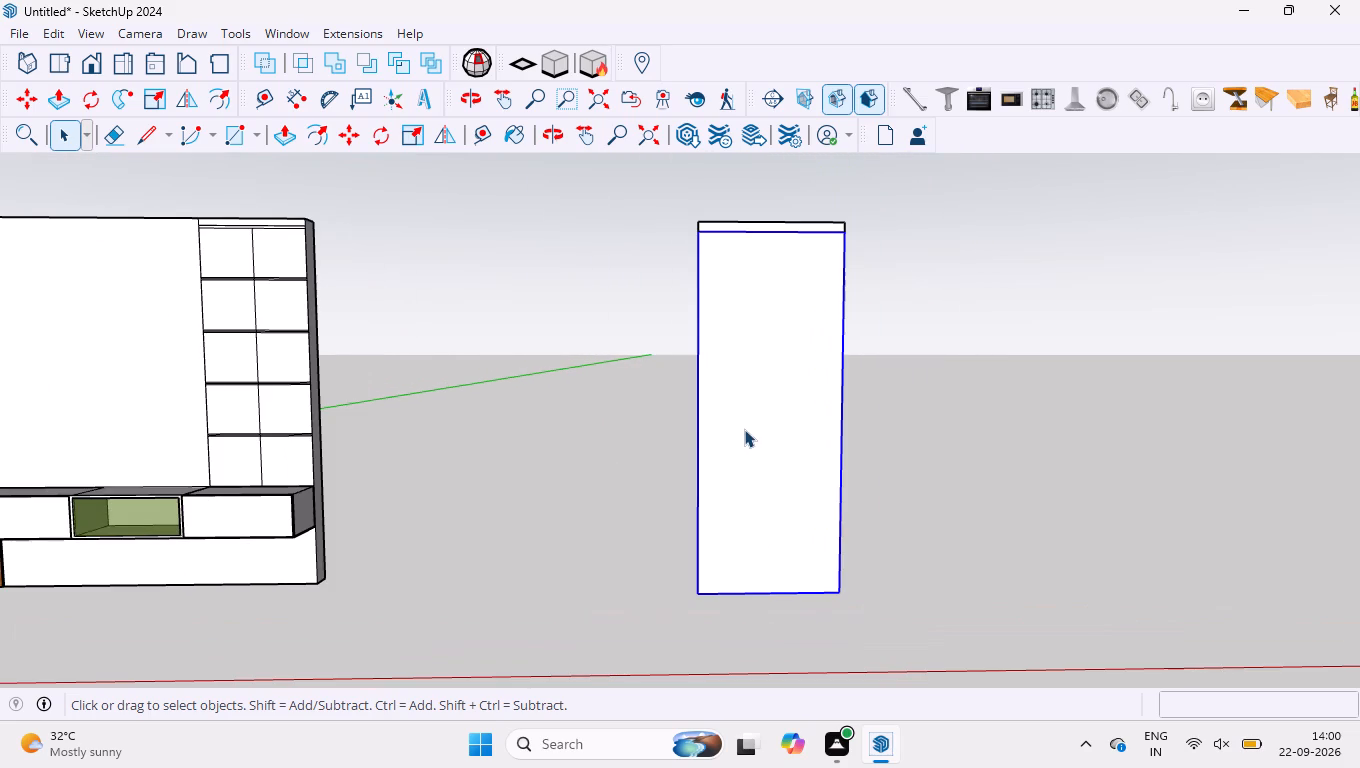
key("f")
left_click(773, 430)
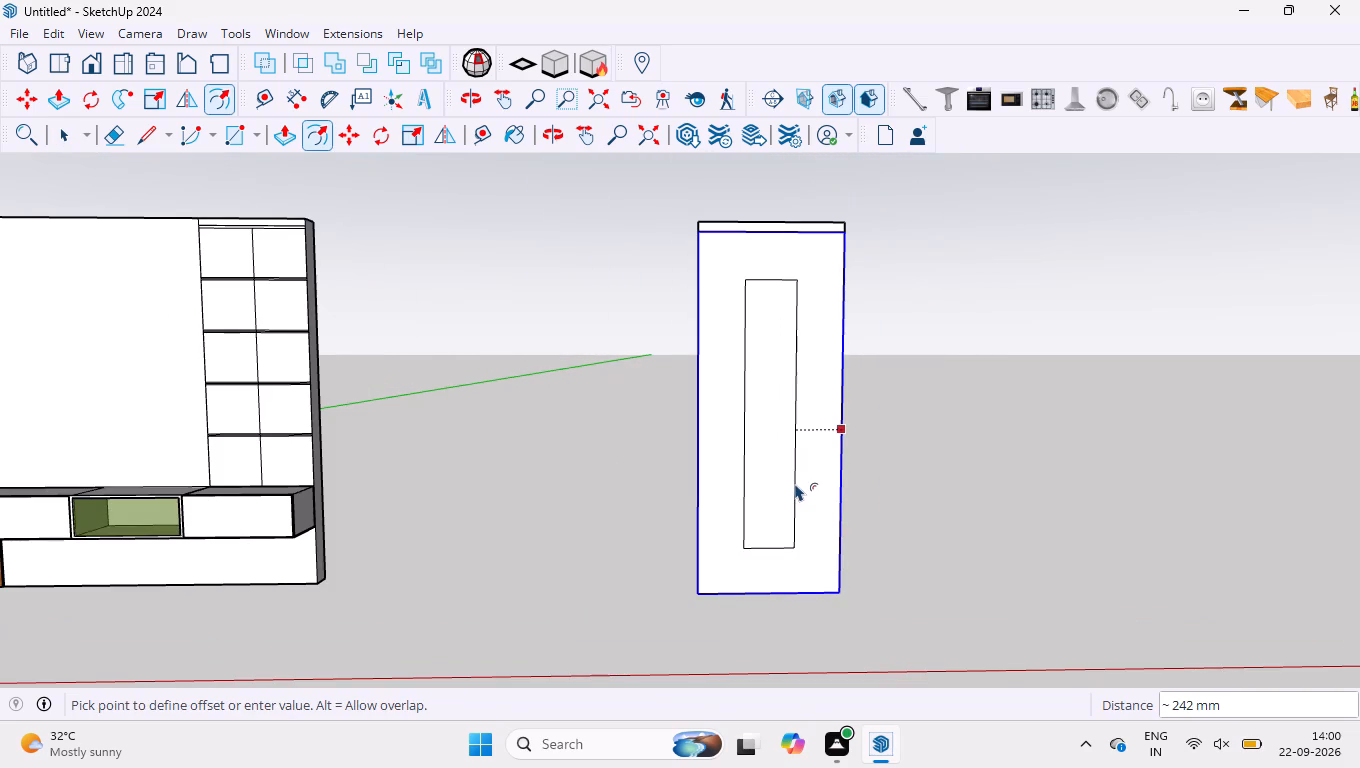
type("1.5")
key("Return")
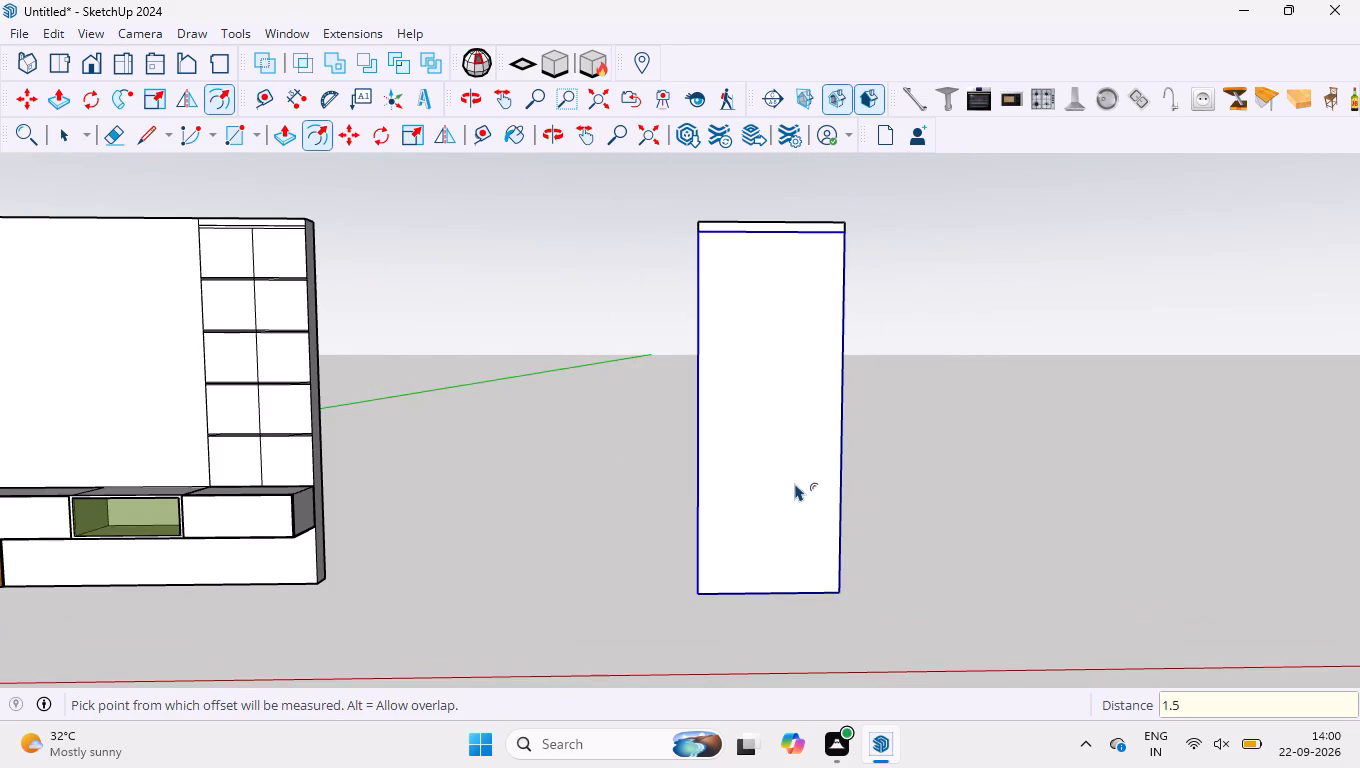
key("space")
left_click(961, 366)
Draw a vertical centre line between the midpoints of the inset outline's bottom and top edges.
scroll(826, 436, "up", 3)
scroll(770, 507, "up", 3)
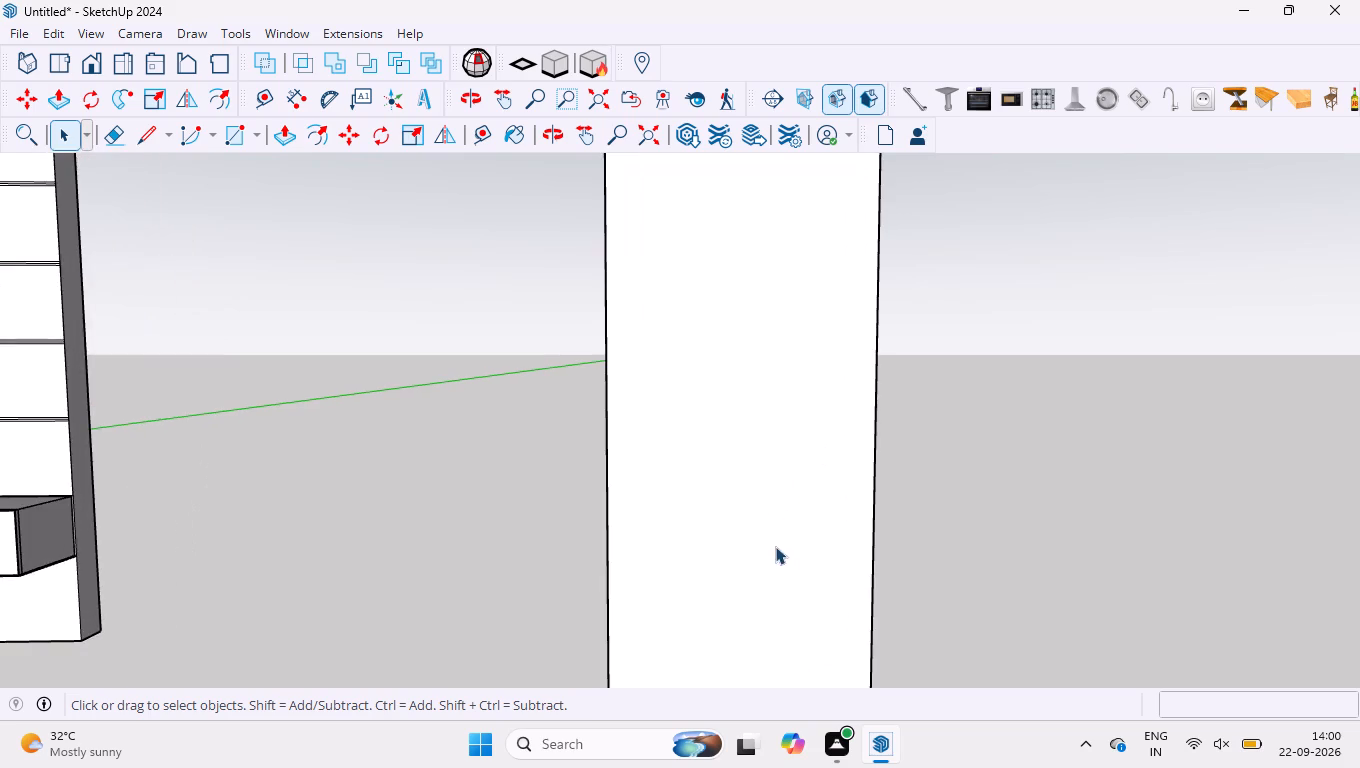
scroll(748, 434, "down", 4)
scroll(770, 616, "up", 10)
scroll(698, 576, "up", 9)
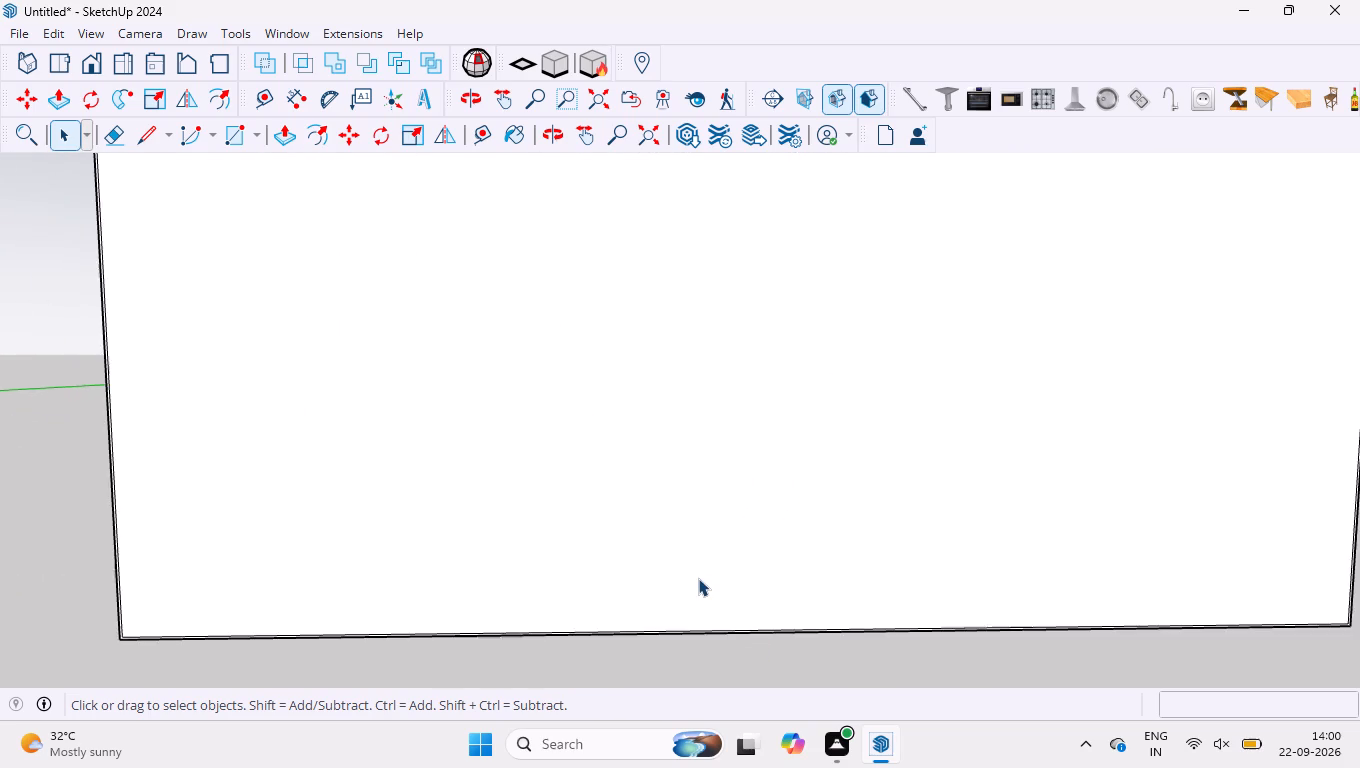
scroll(704, 585, "up", 4)
scroll(703, 561, "down", 3)
key("l")
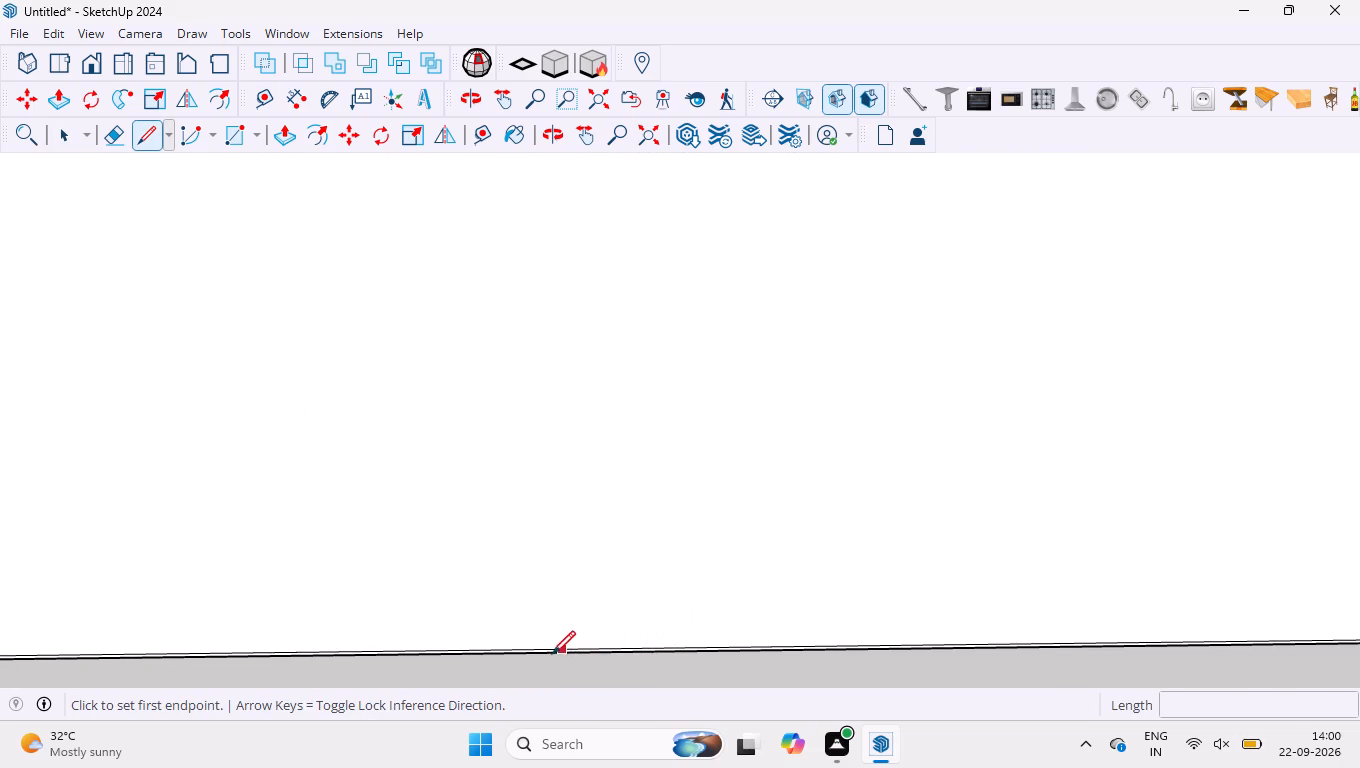
scroll(620, 618, "down", 12)
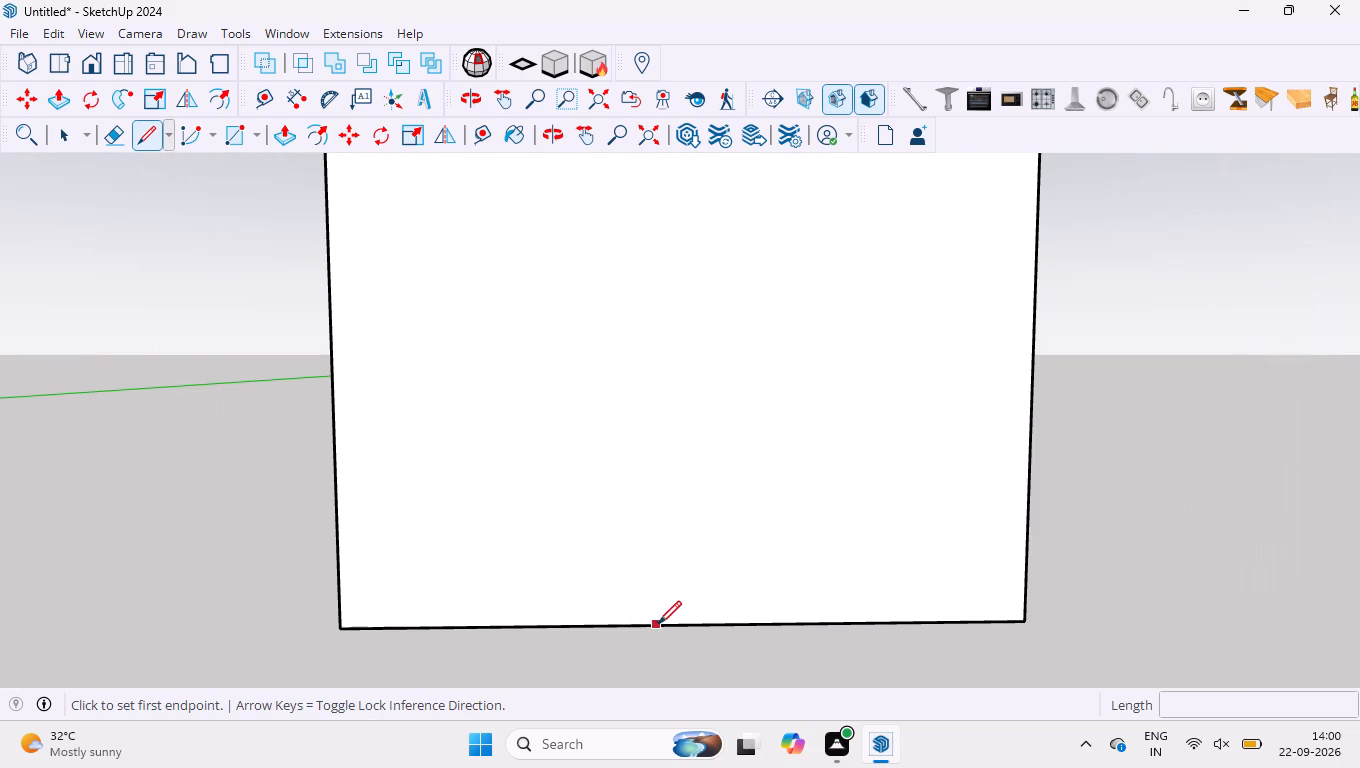
scroll(687, 628, "up", 9)
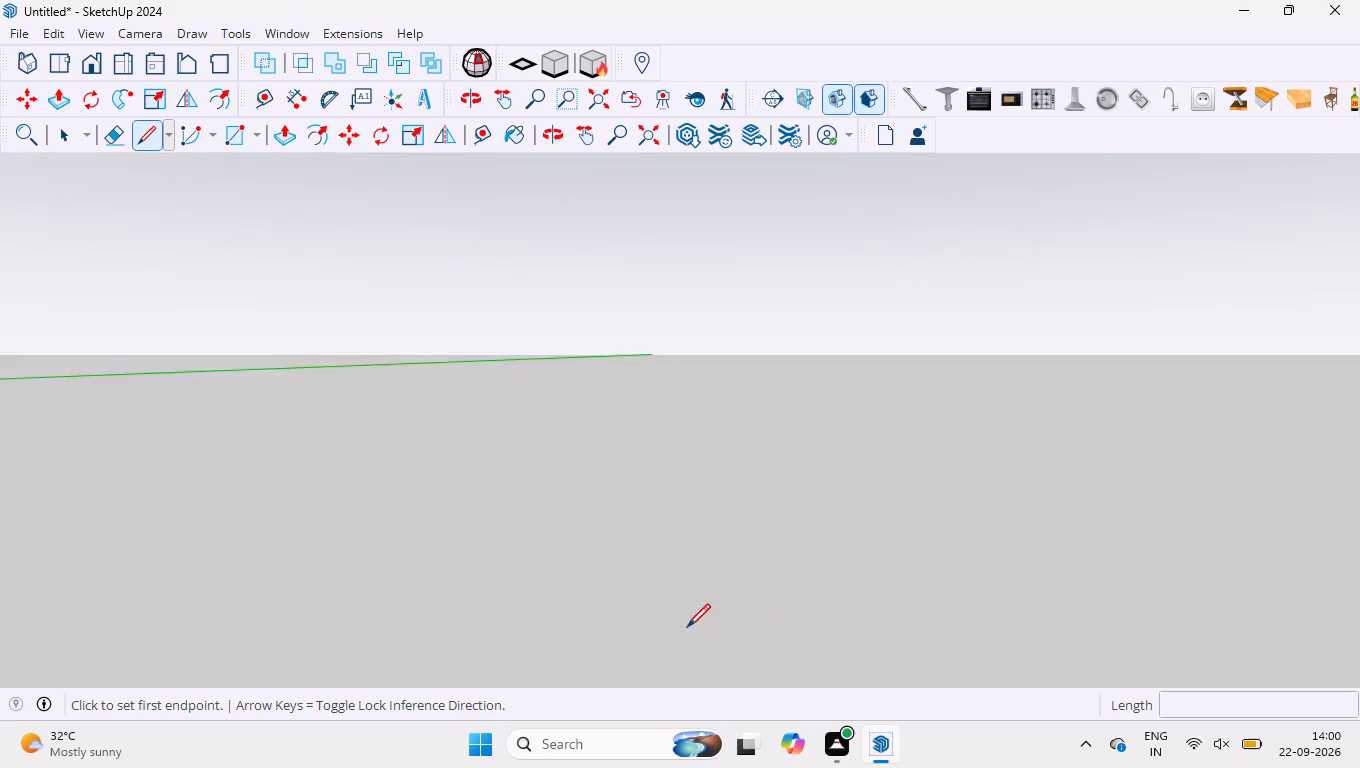
scroll(682, 621, "down", 3)
scroll(686, 612, "up", 6)
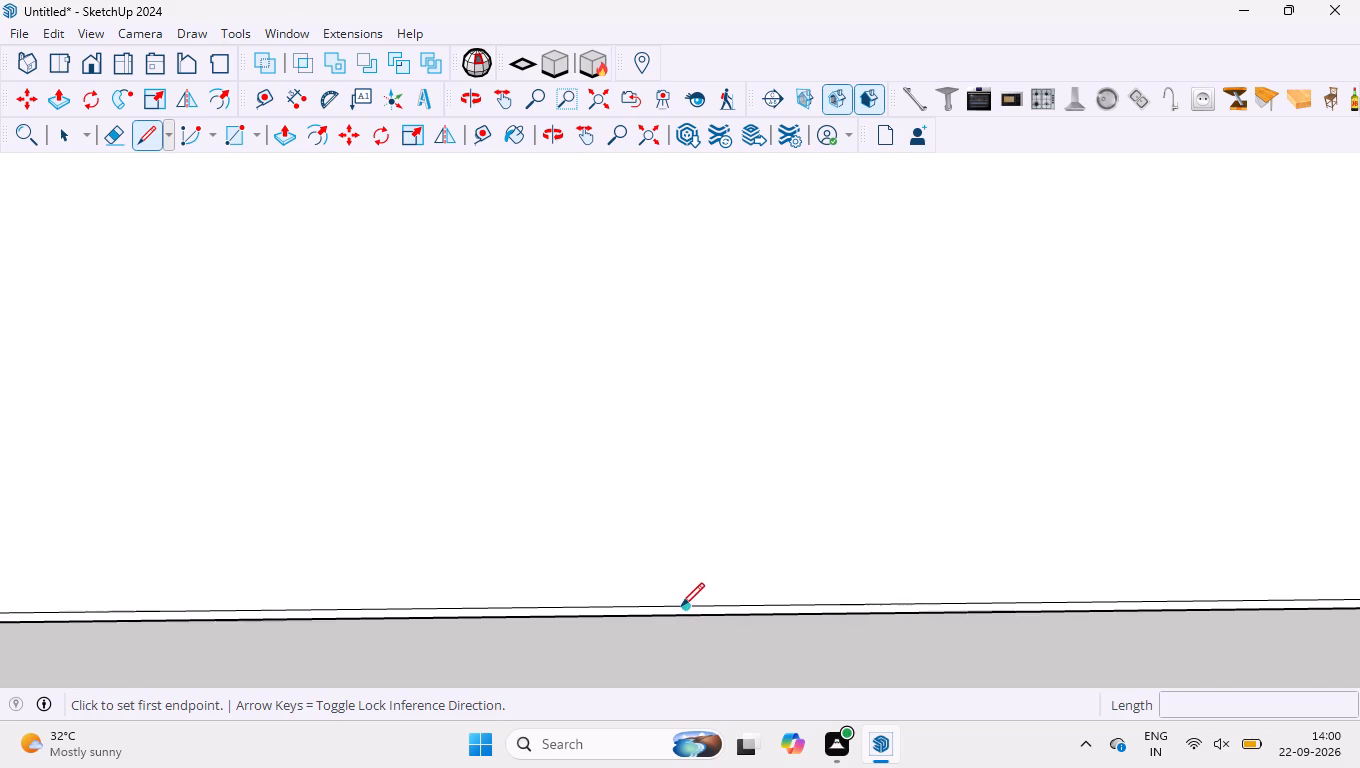
left_click(686, 608)
scroll(693, 498, "down", 17)
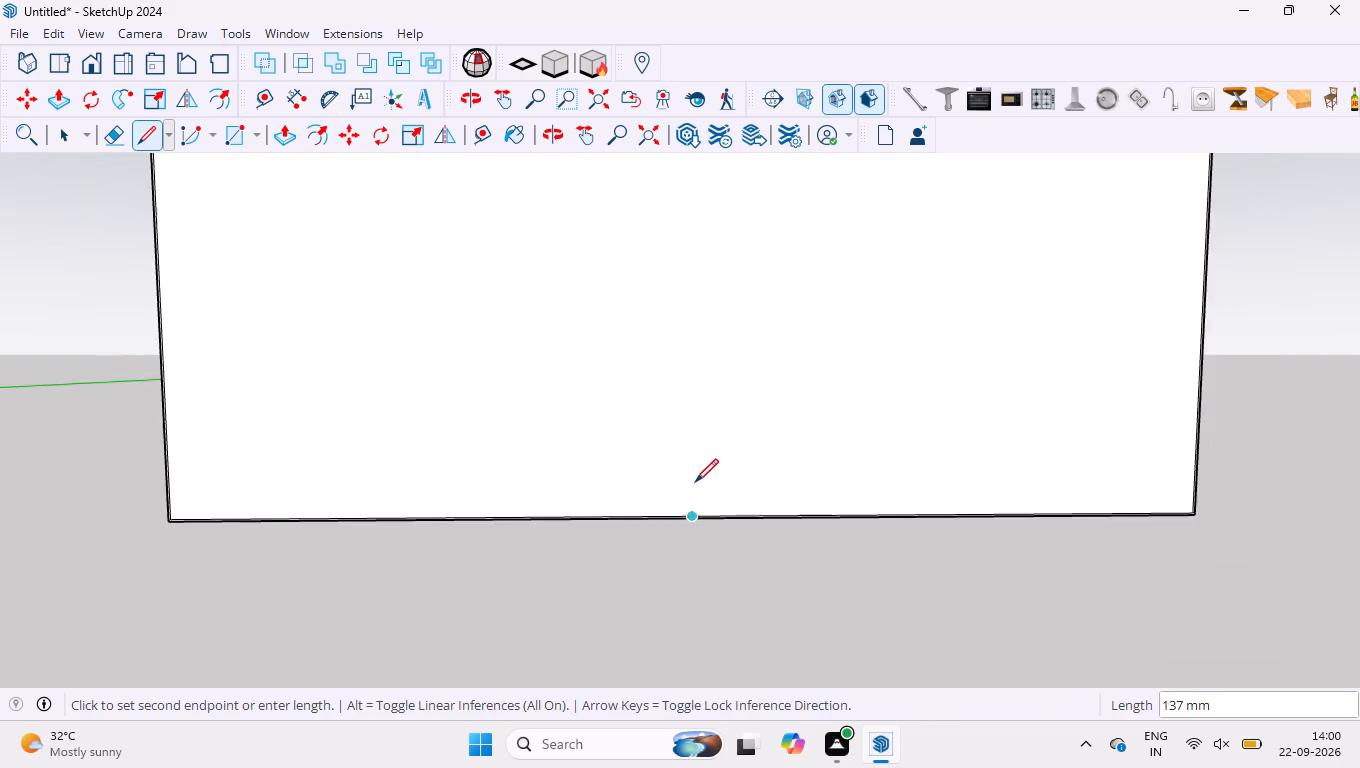
scroll(695, 482, "down", 18)
scroll(696, 424, "down", 7)
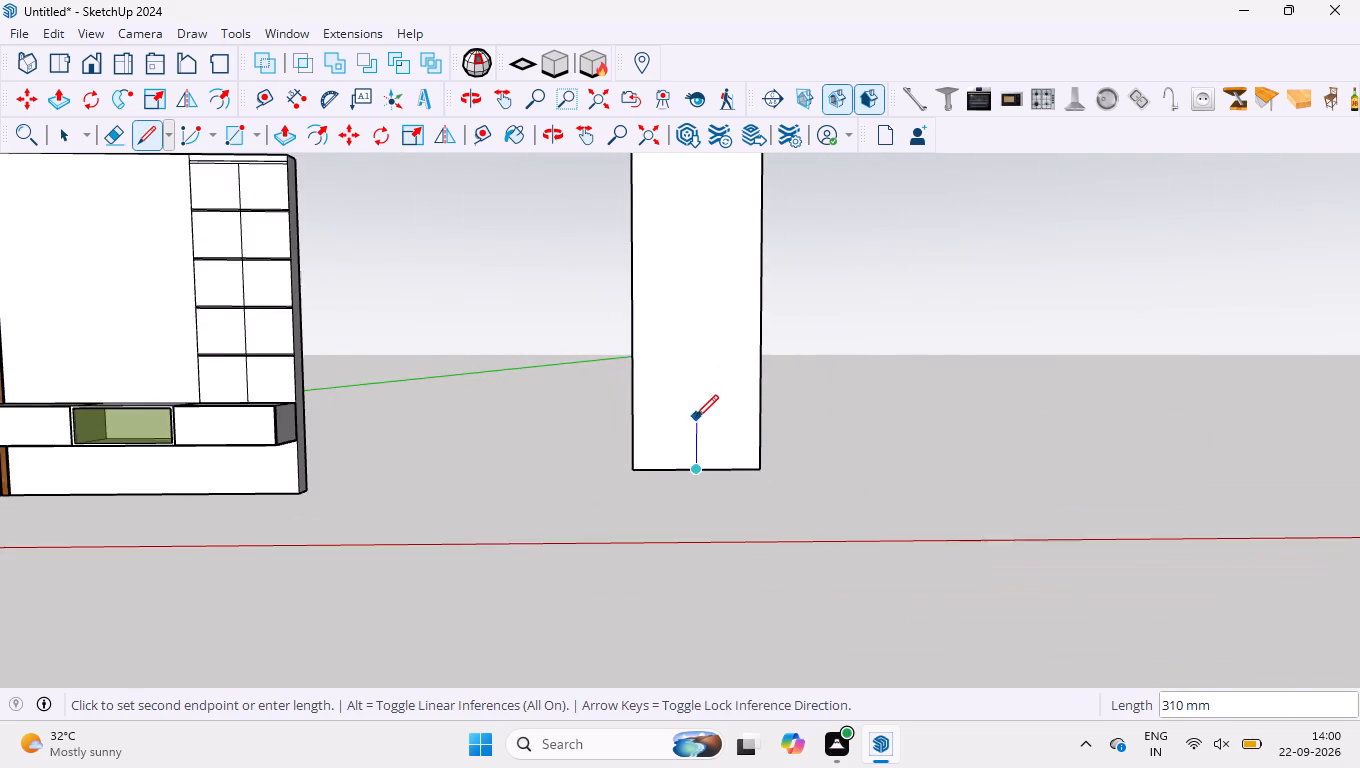
scroll(695, 418, "down", 3)
scroll(685, 239, "up", 16)
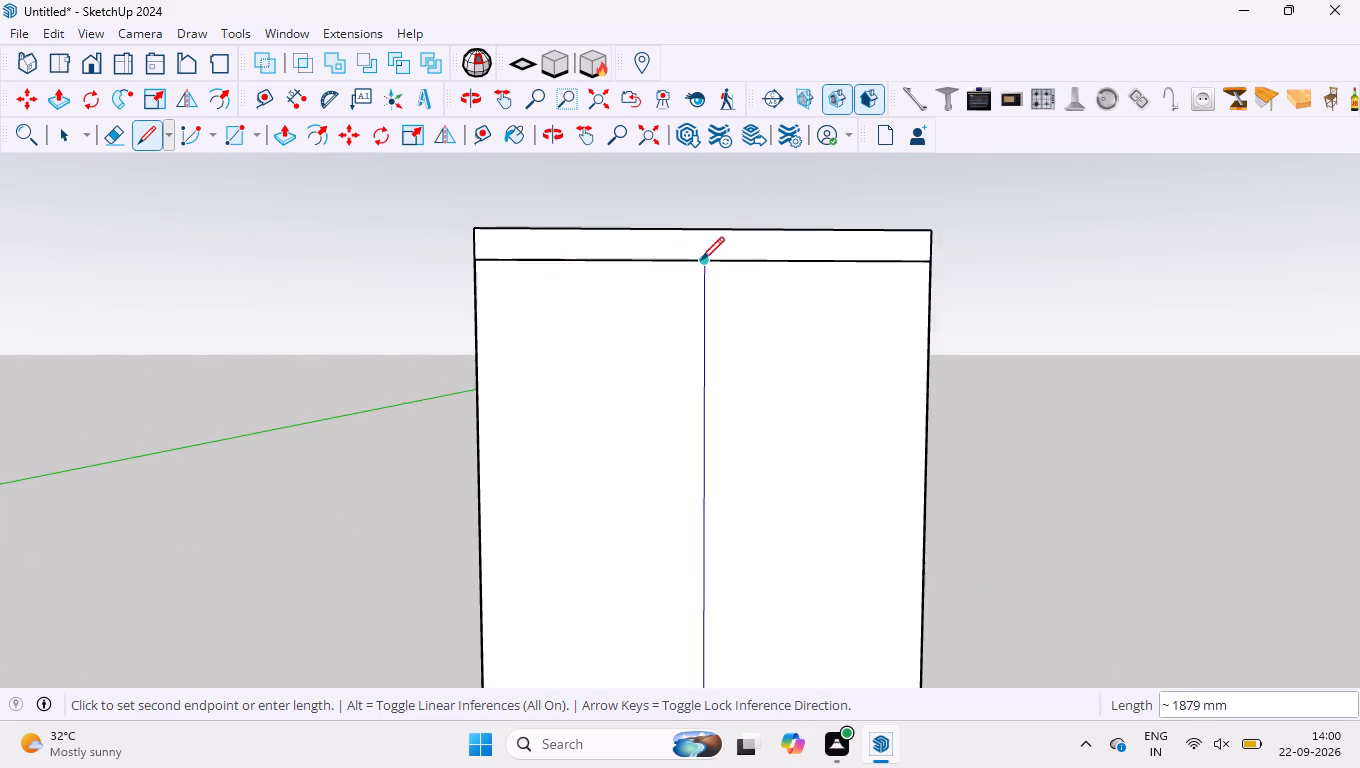
scroll(701, 260, "up", 12)
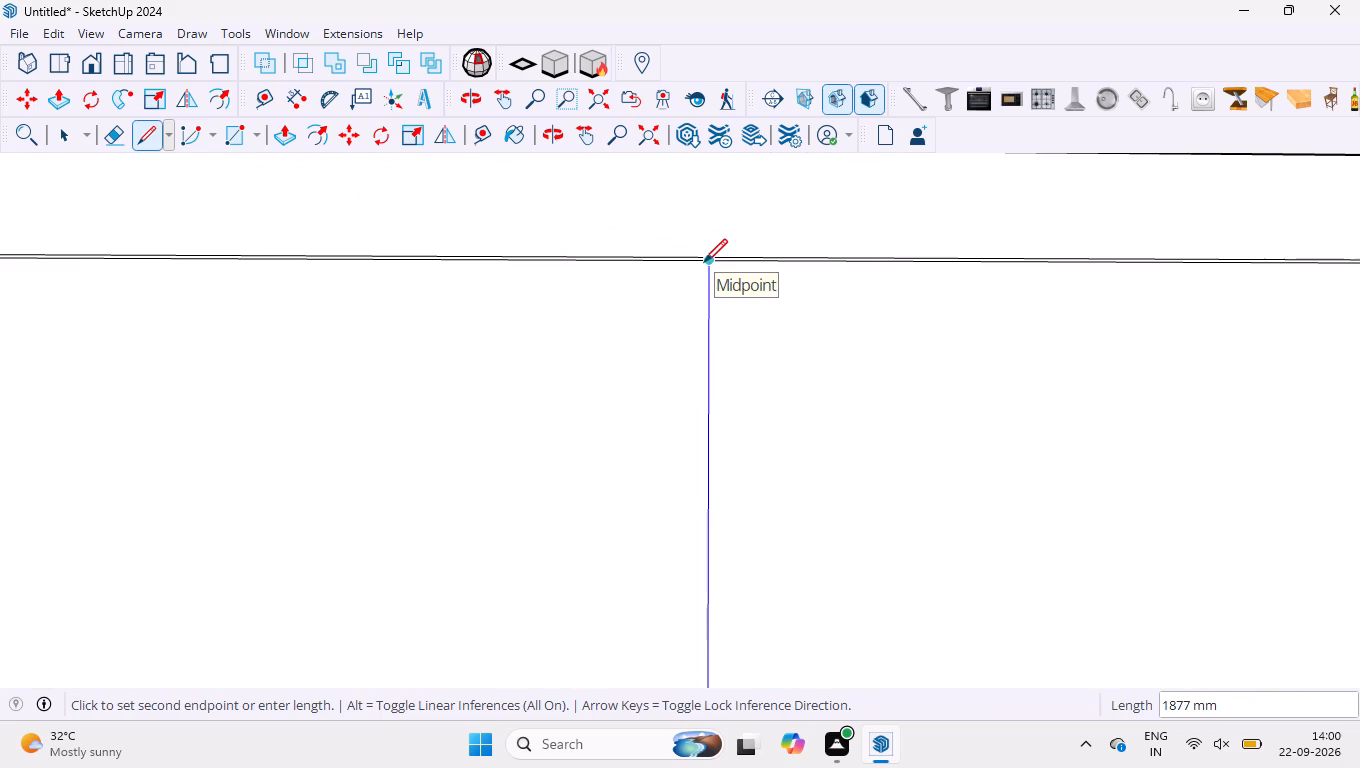
scroll(704, 262, "up", 10)
left_click(718, 259)
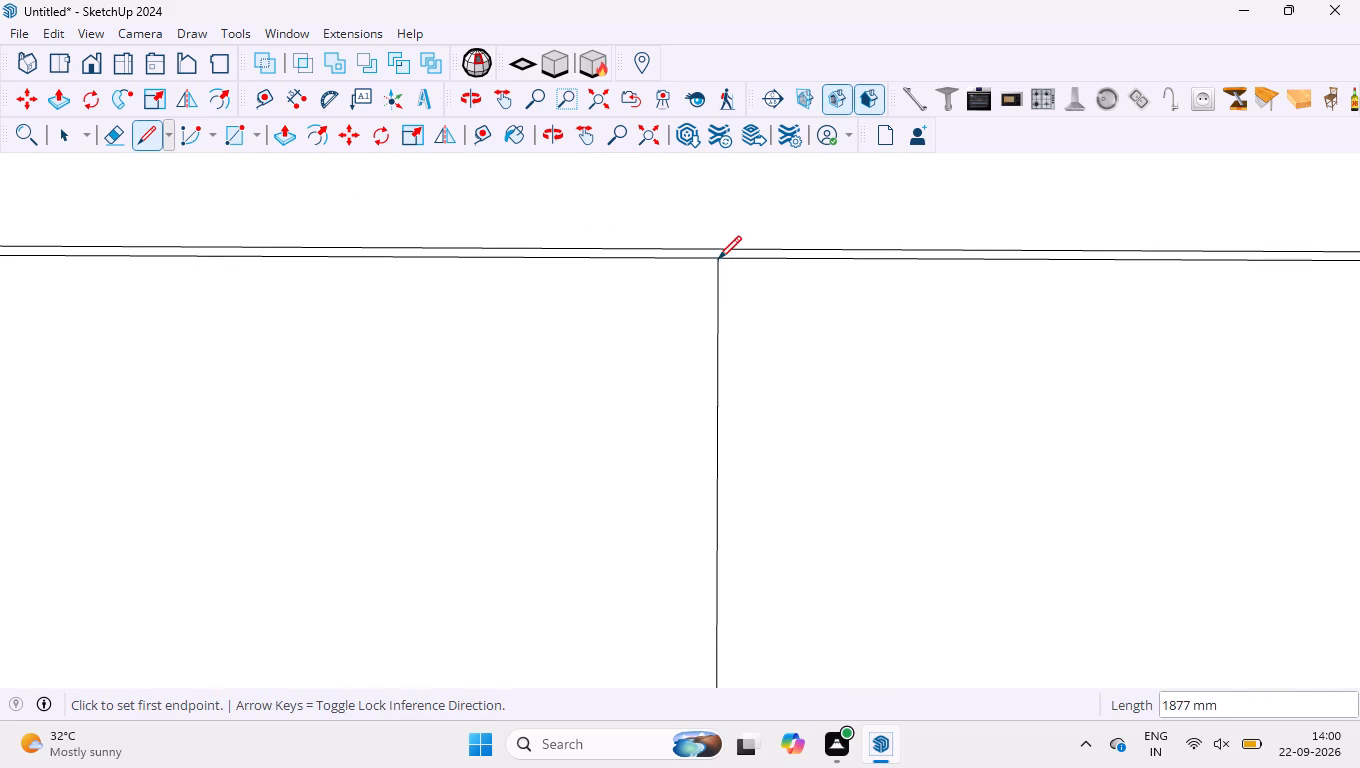
Copy the vertical centre line 1.5 mm to its left along the inset top edge.
key("space")
left_click(717, 293)
scroll(714, 251, "up", 7)
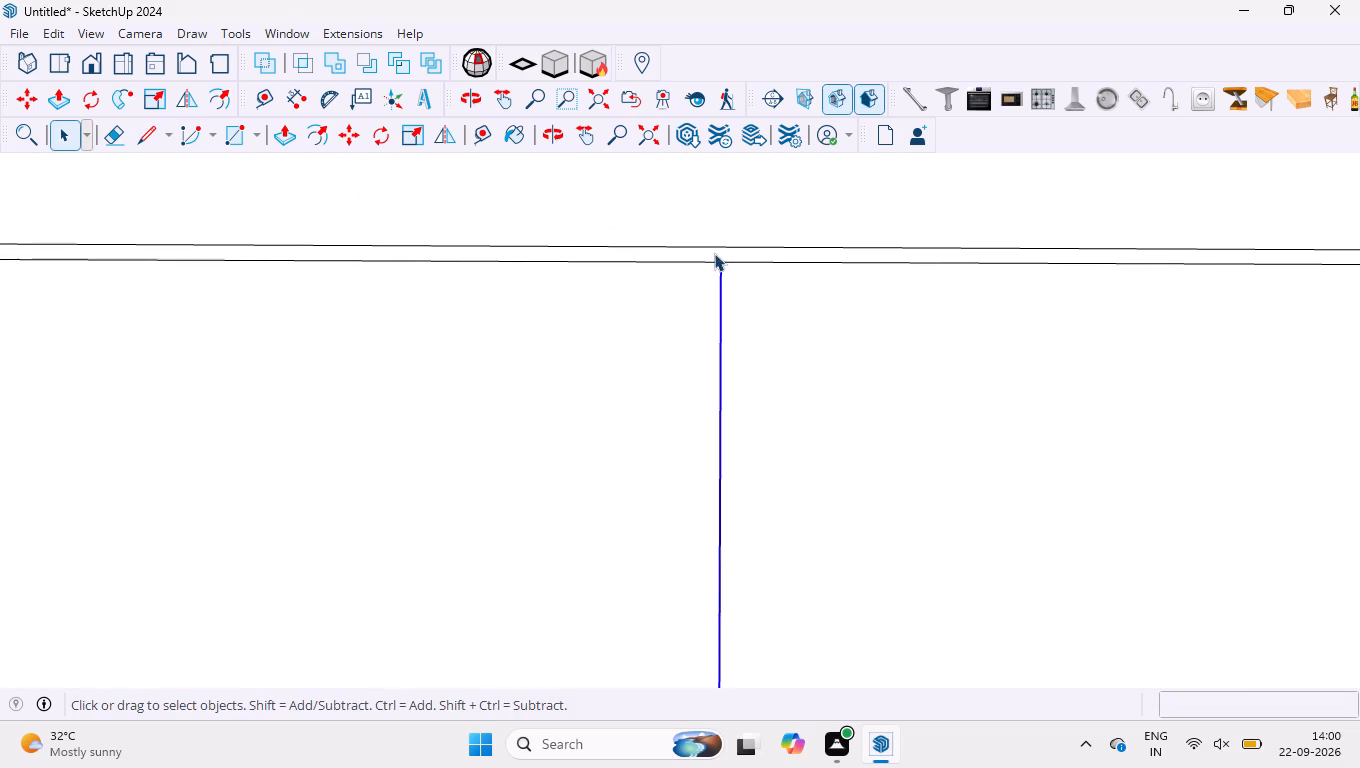
scroll(714, 253, "up", 6)
key("m")
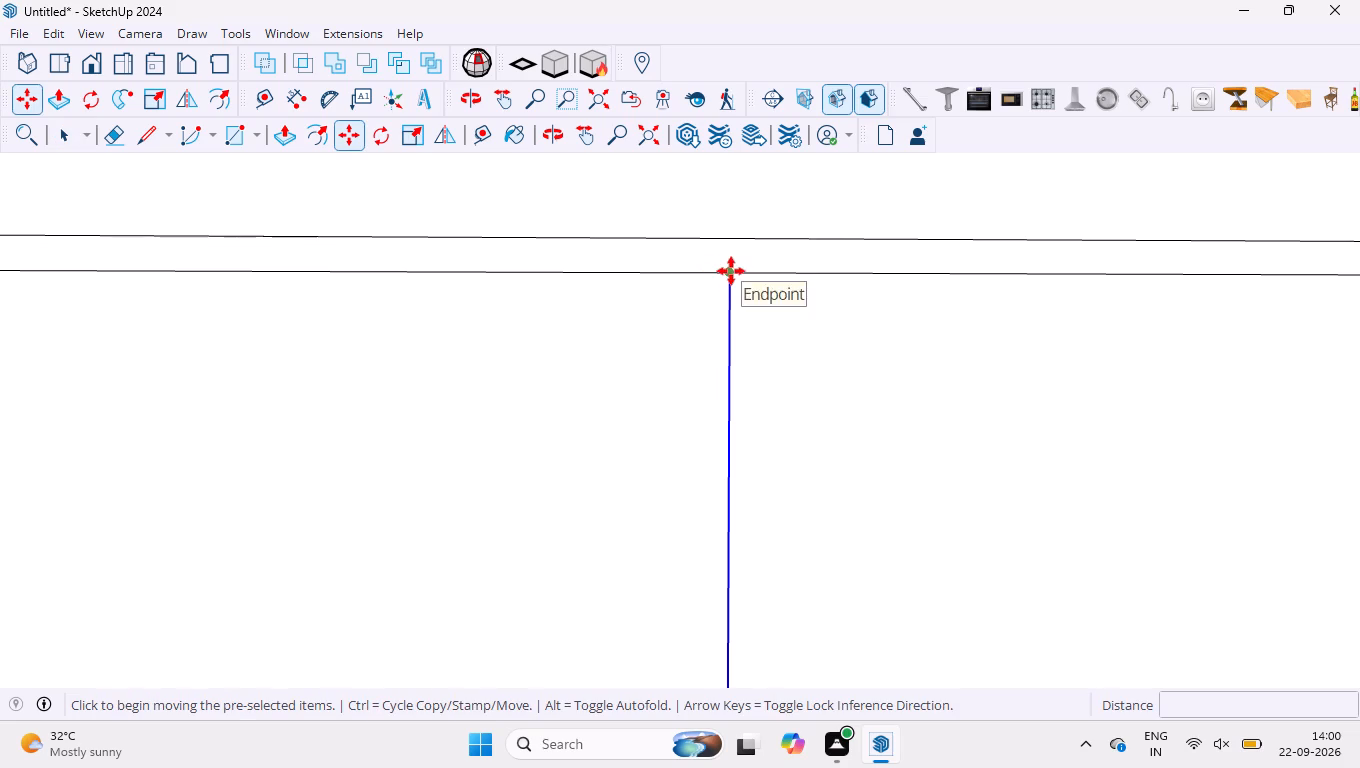
left_click(731, 271)
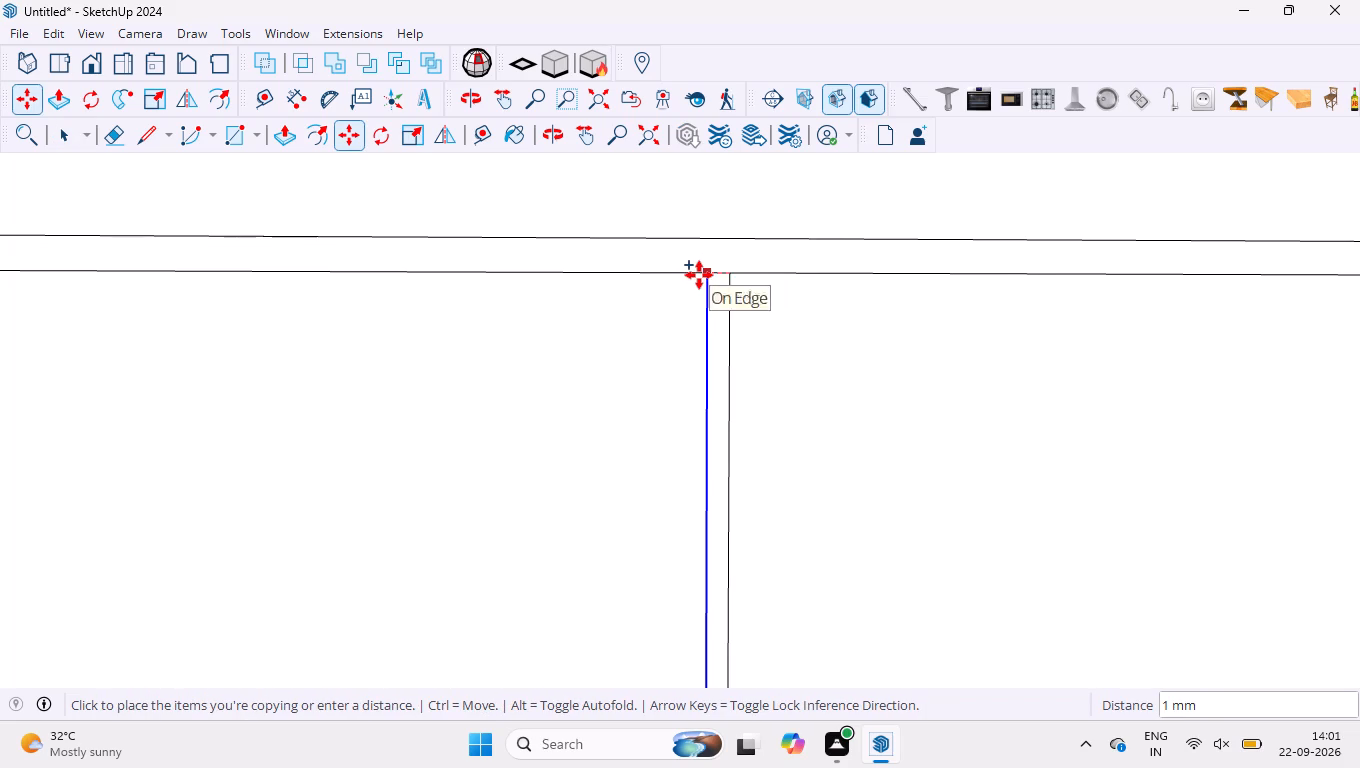
key("1")
type(".5")
key("Return")
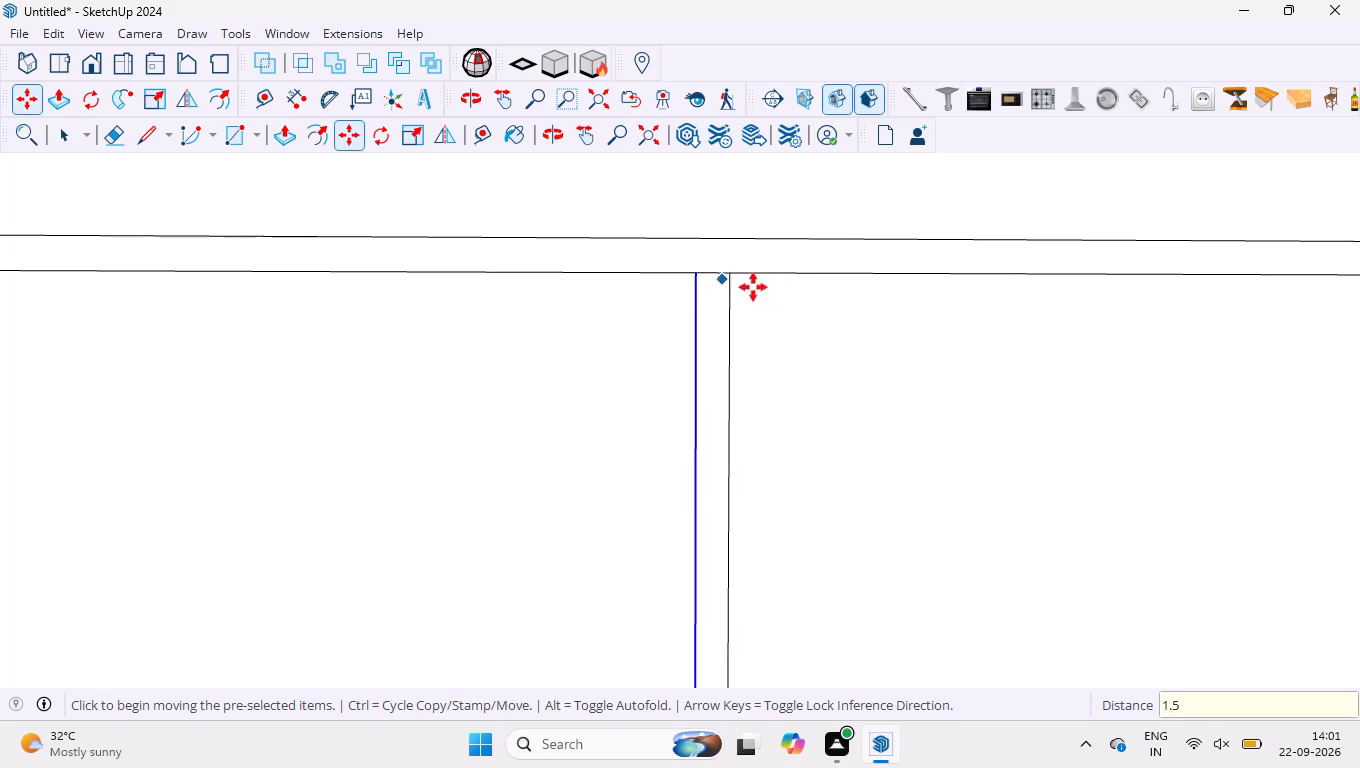
Copy the new left-hand line 3 mm to the right, past the centre line.
left_click(696, 273)
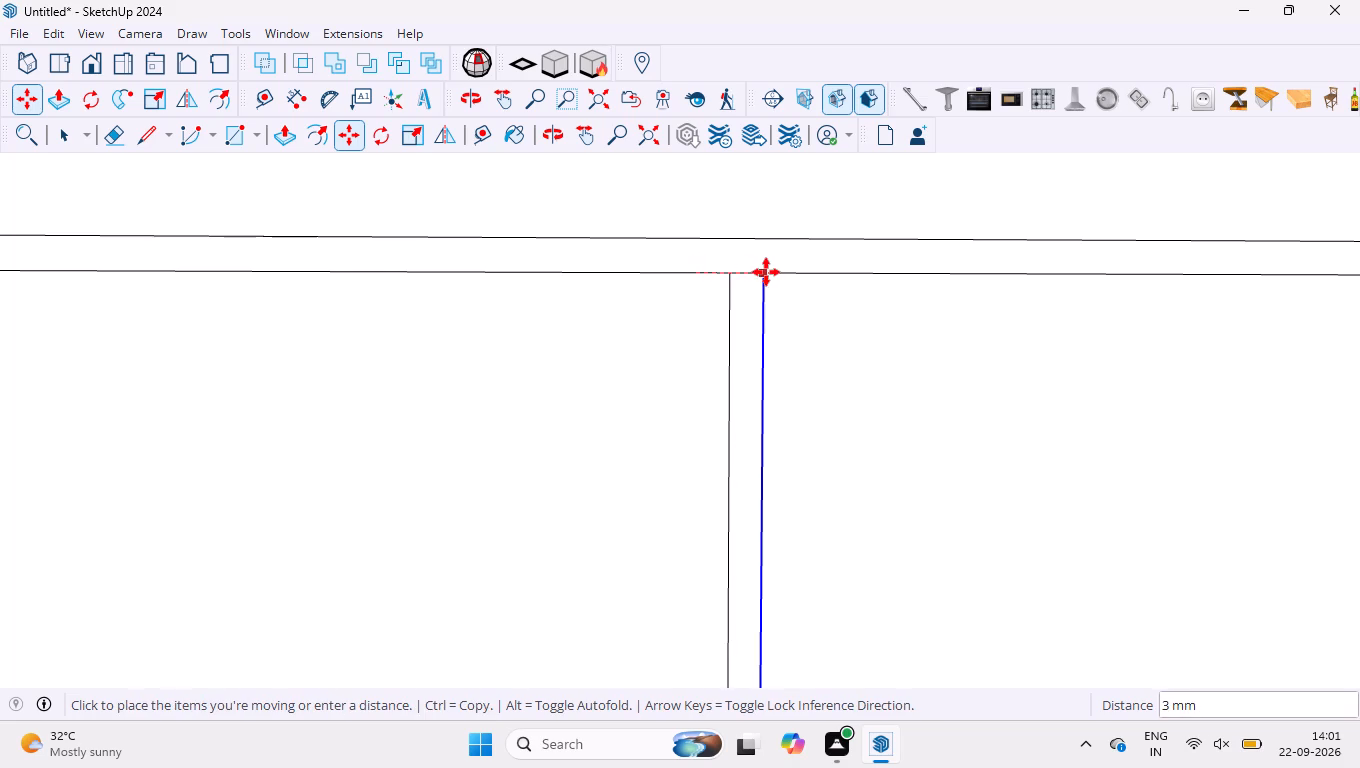
key("3")
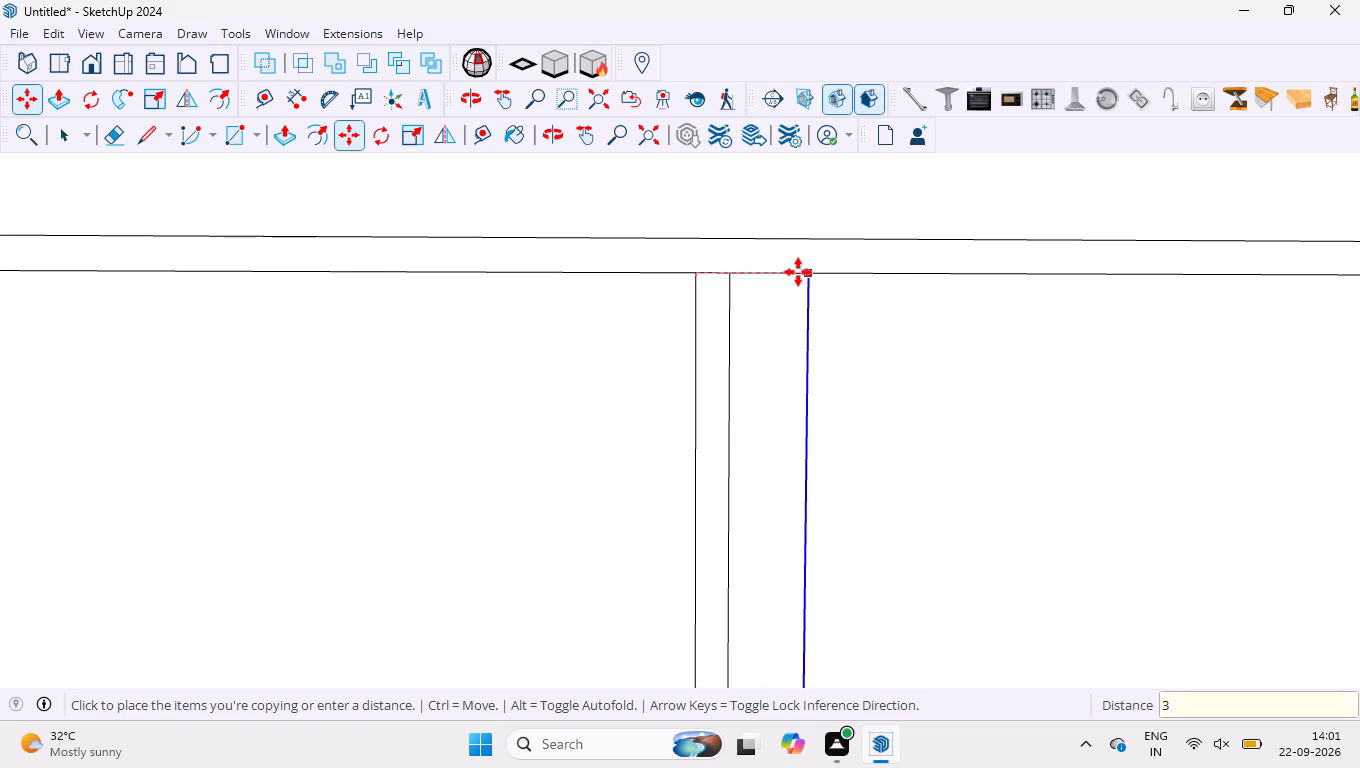
key("Return")
key("space")
Offset the left door face's outline inward by 18 mm.
scroll(734, 246, "down", 11)
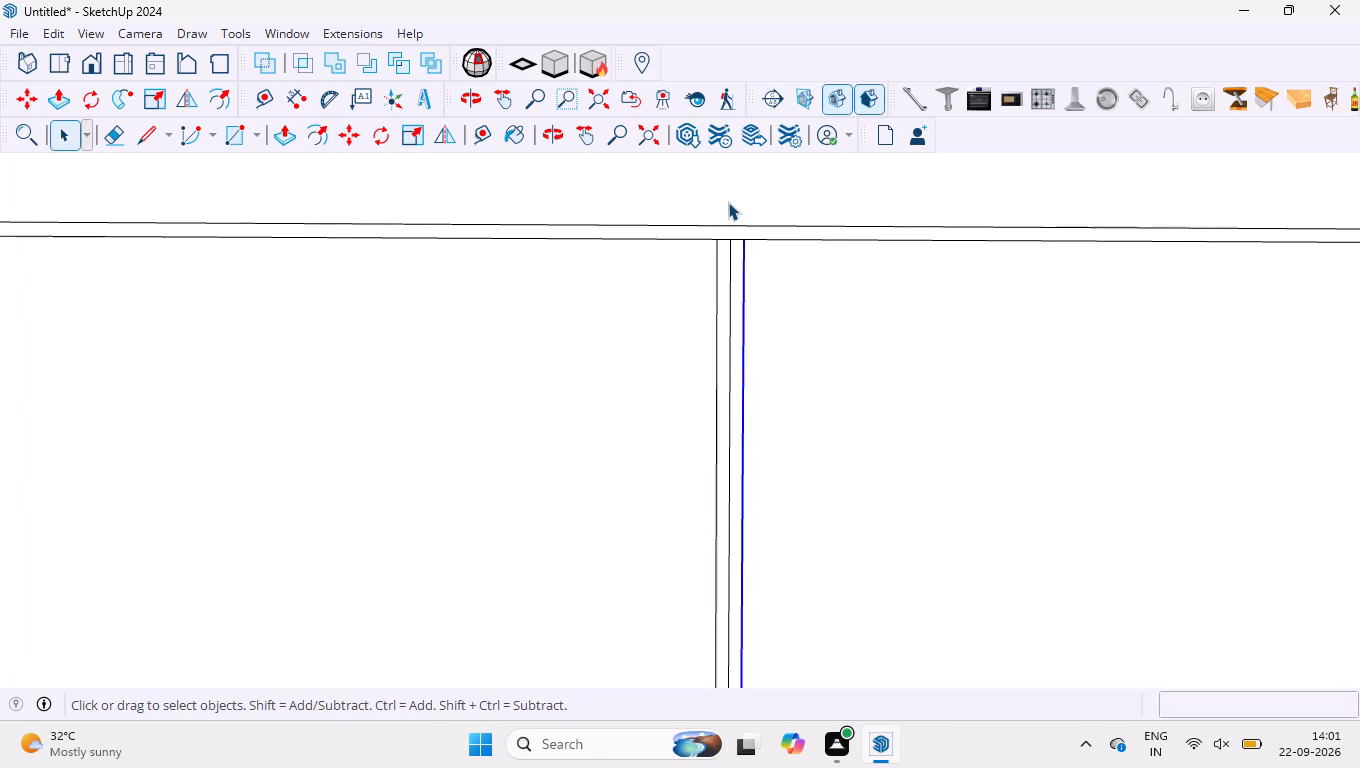
scroll(728, 202, "down", 20)
scroll(728, 202, "down", 4)
scroll(677, 289, "down", 4)
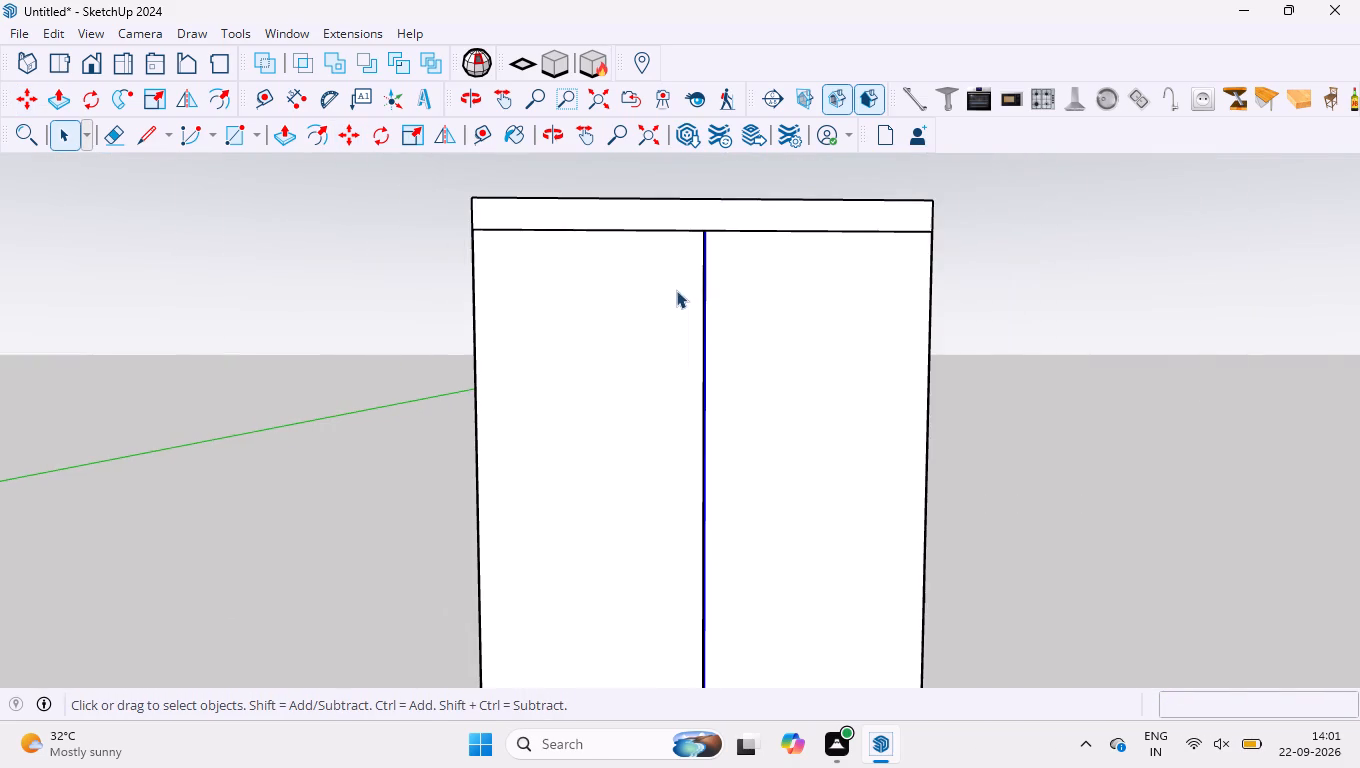
scroll(629, 278, "down", 9)
scroll(671, 368, "down", 4)
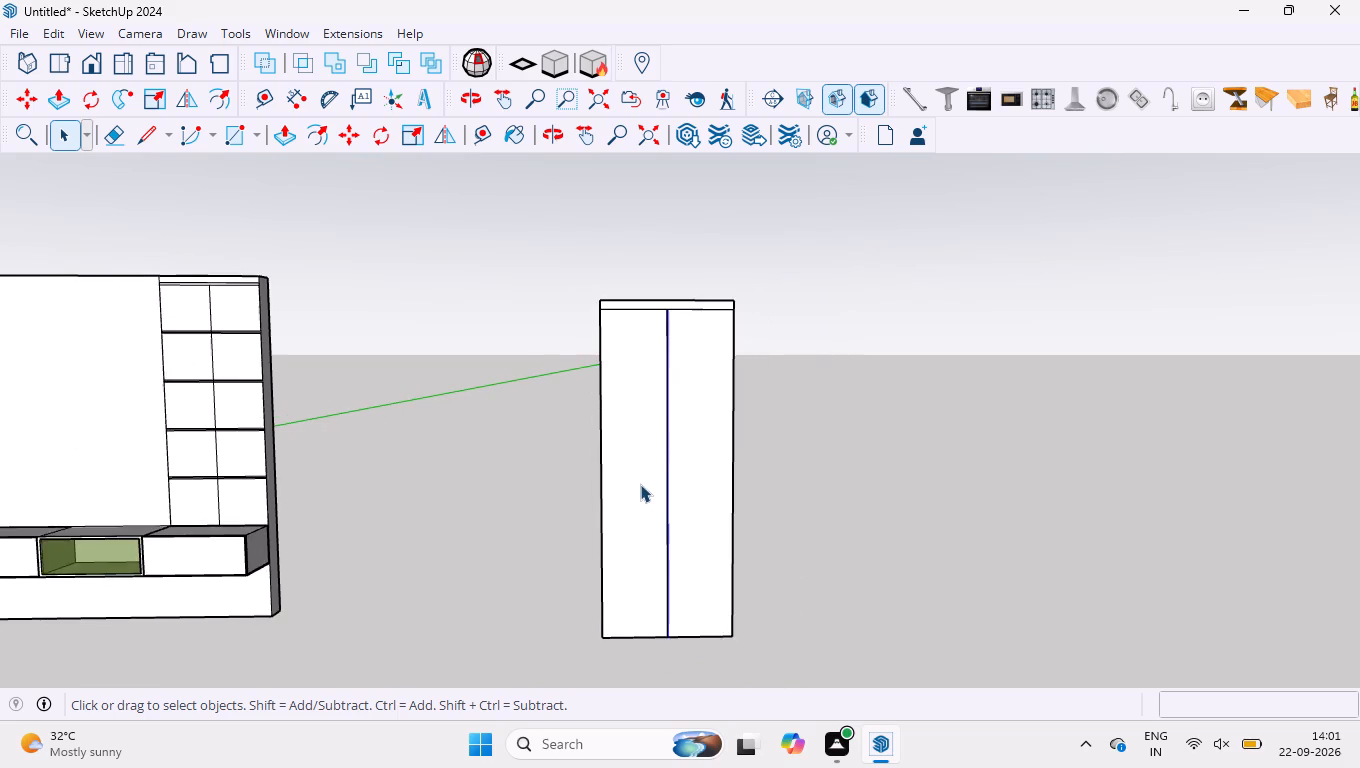
scroll(629, 507, "up", 3)
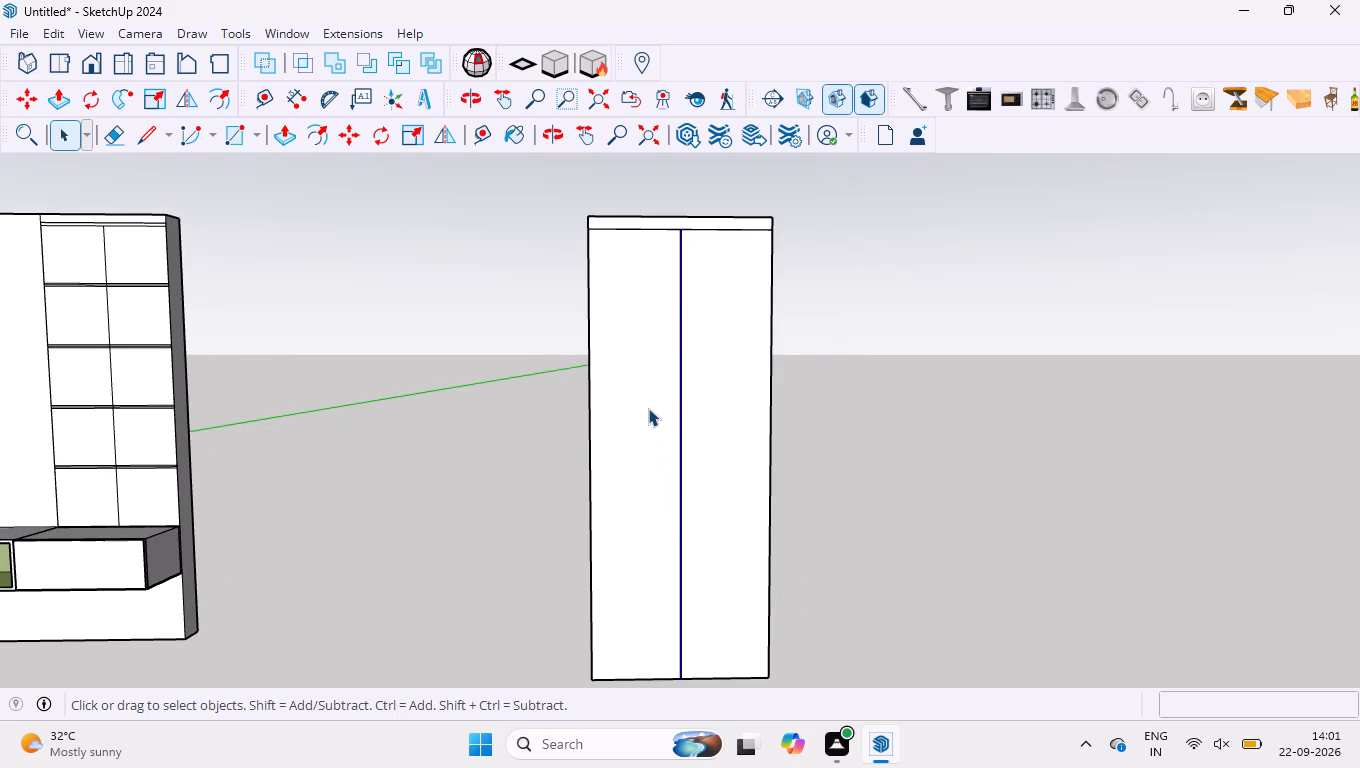
scroll(648, 408, "down", 1)
scroll(668, 531, "up", 1)
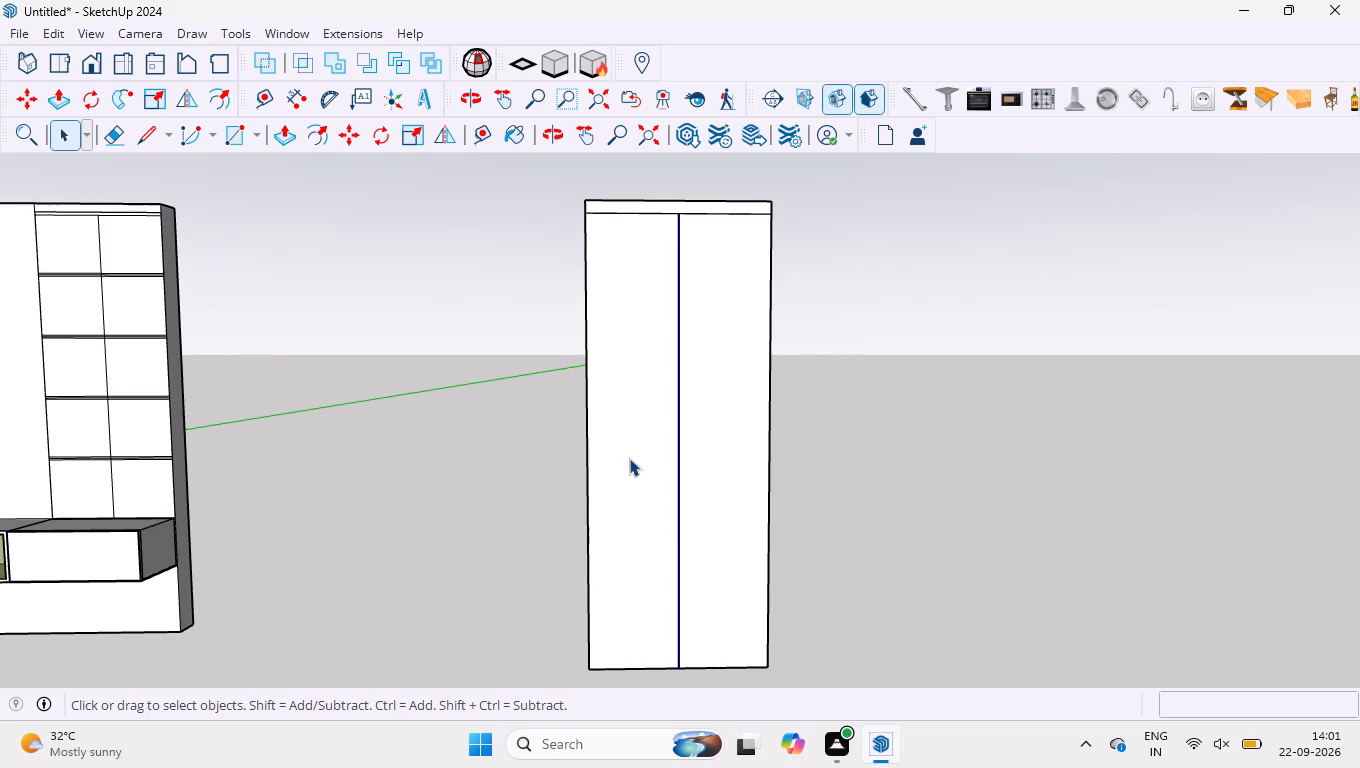
left_click(631, 445)
key("f")
left_click(631, 445)
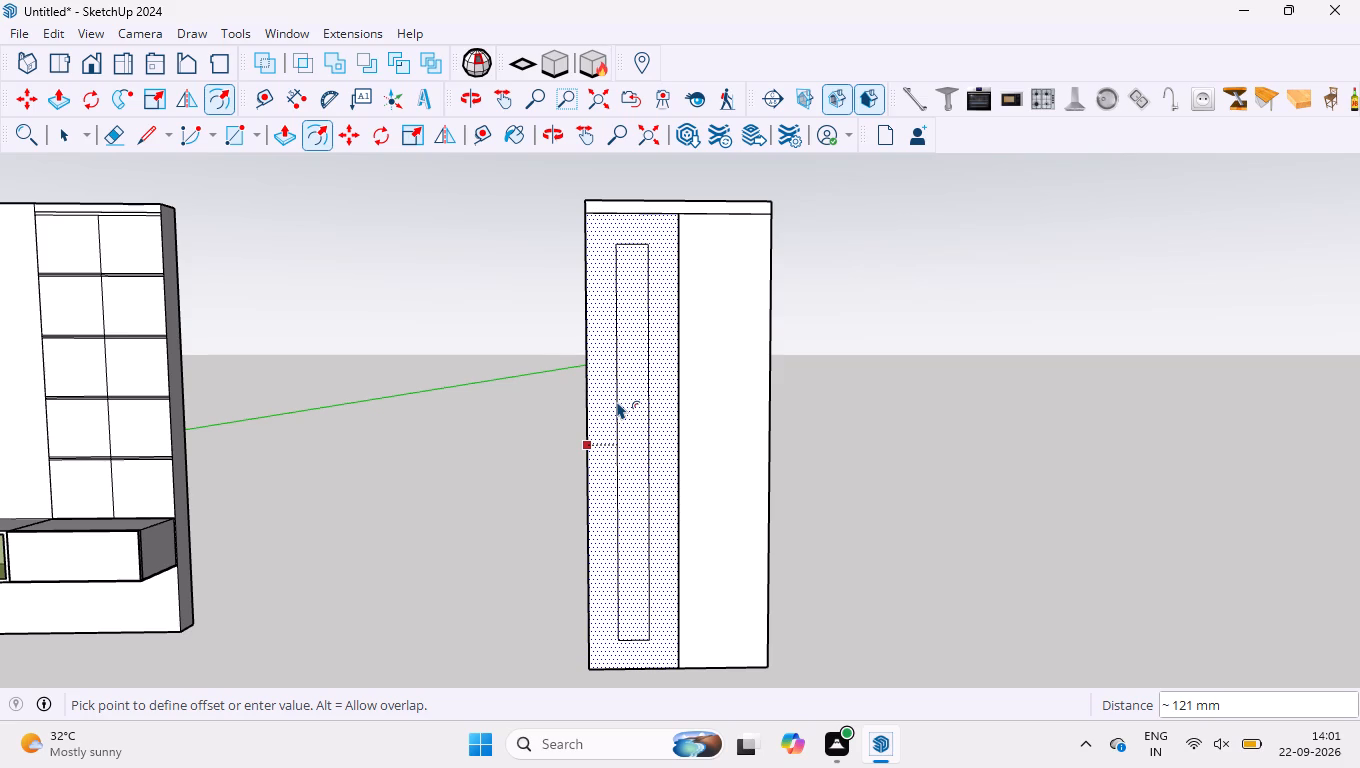
type("18")
key("Return")
key("space")
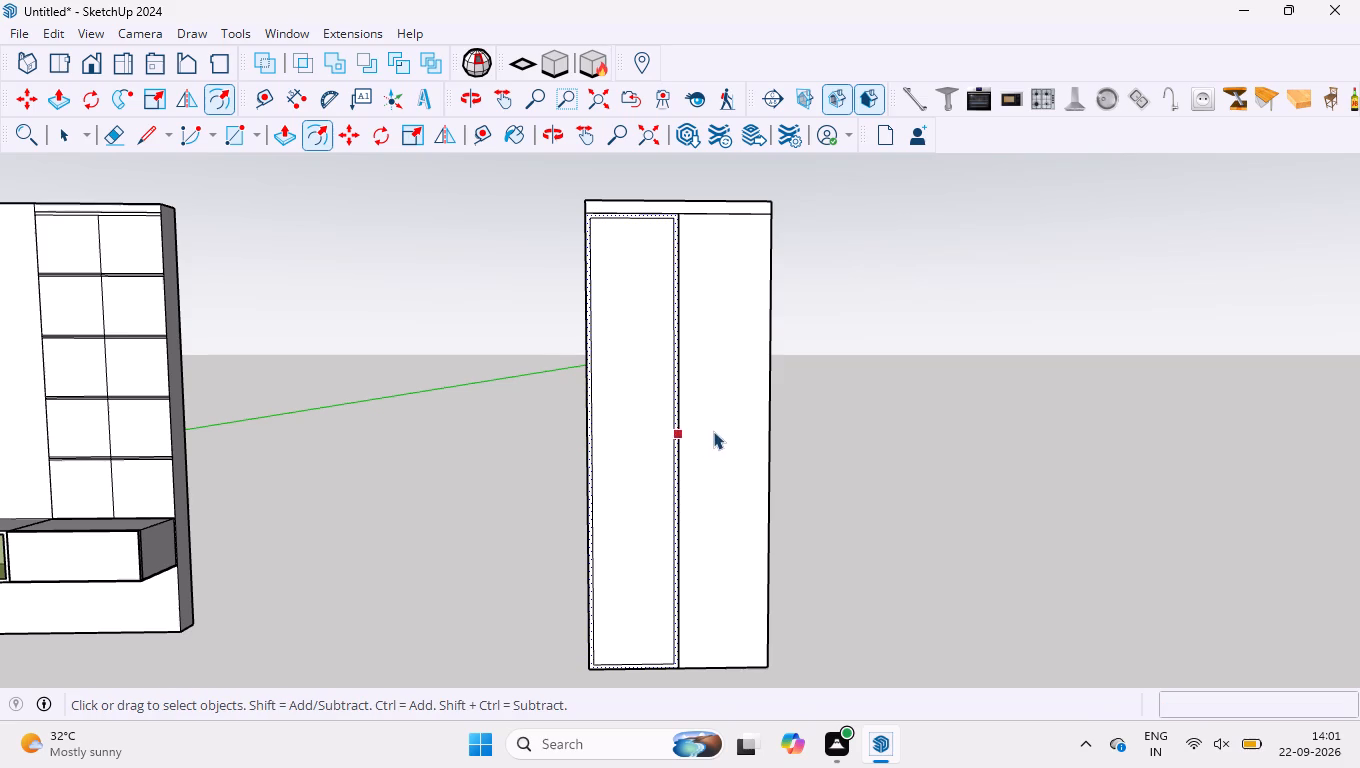
Offset the right door face's outline inward by 18 mm.
left_click(714, 429)
left_click(714, 429)
left_click(714, 429)
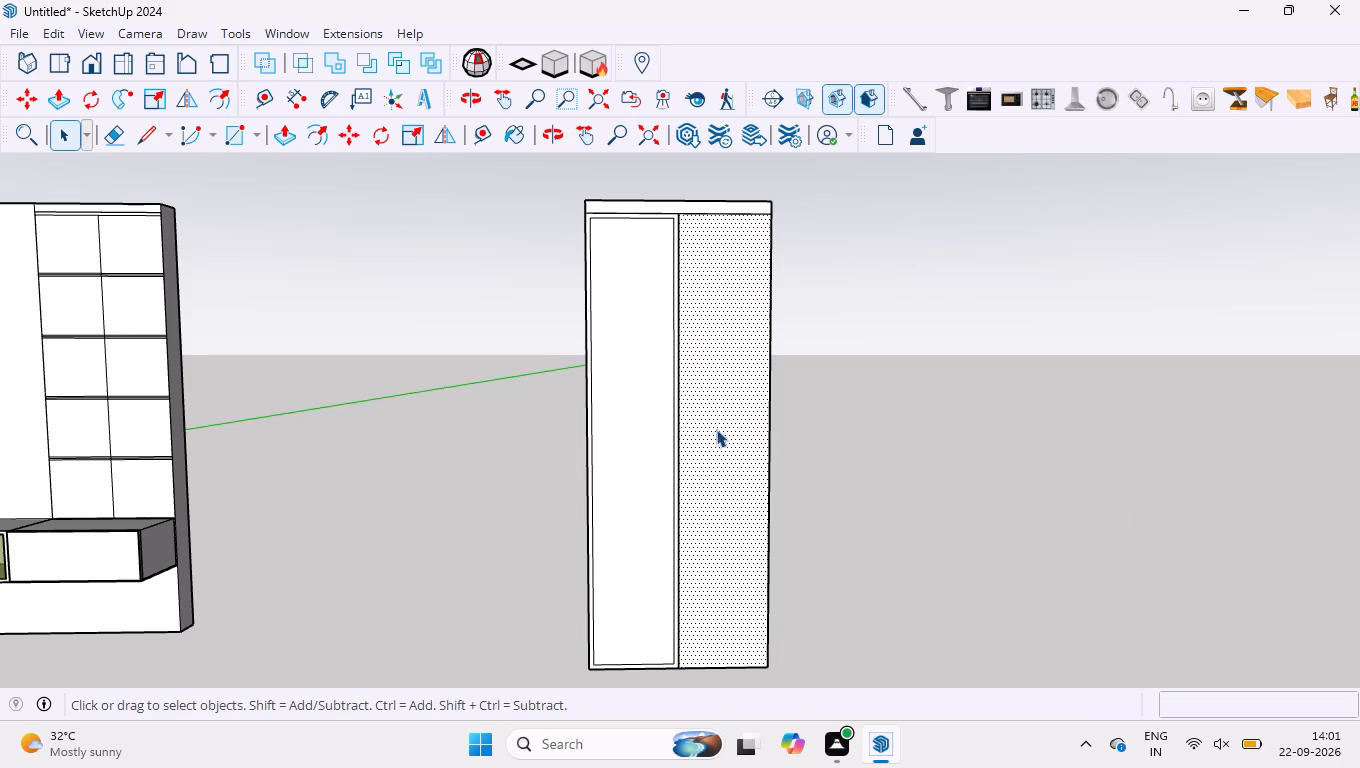
key("f")
left_click(725, 460)
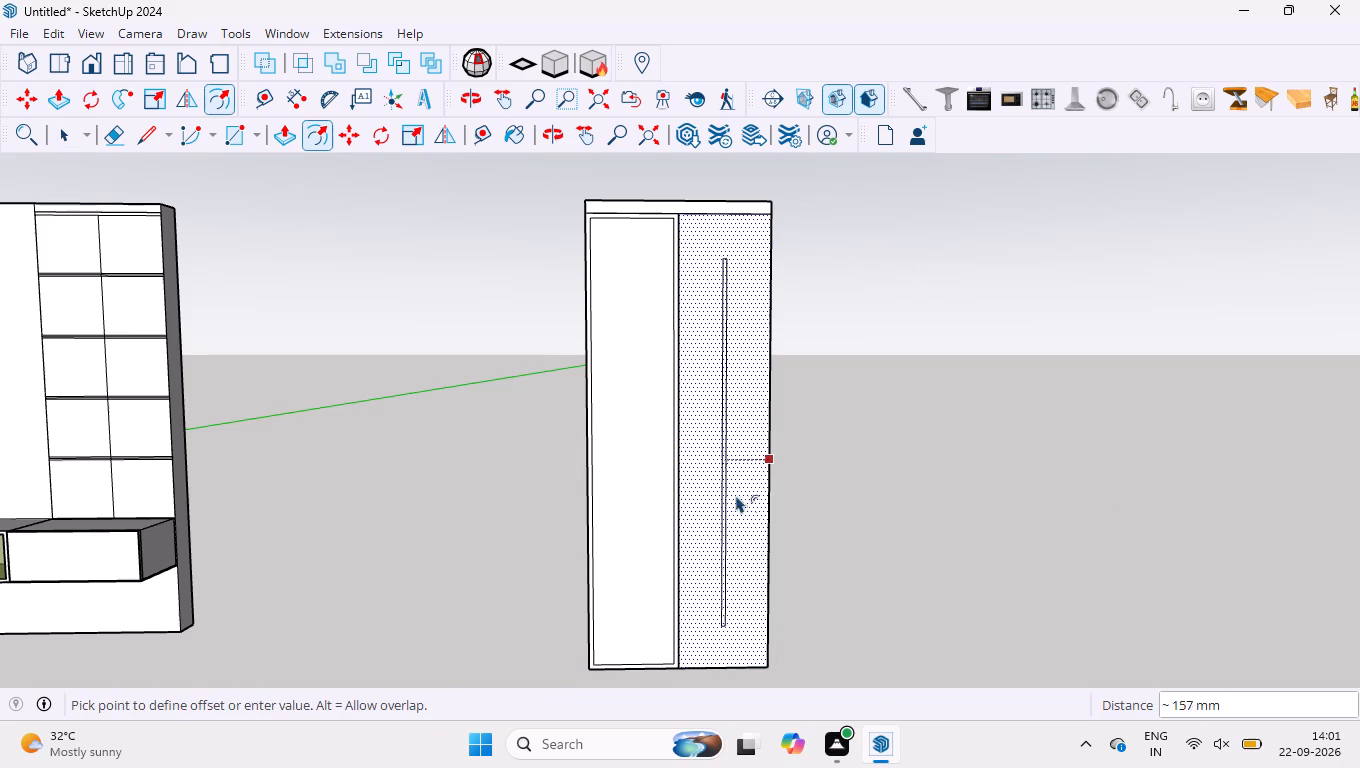
type("18")
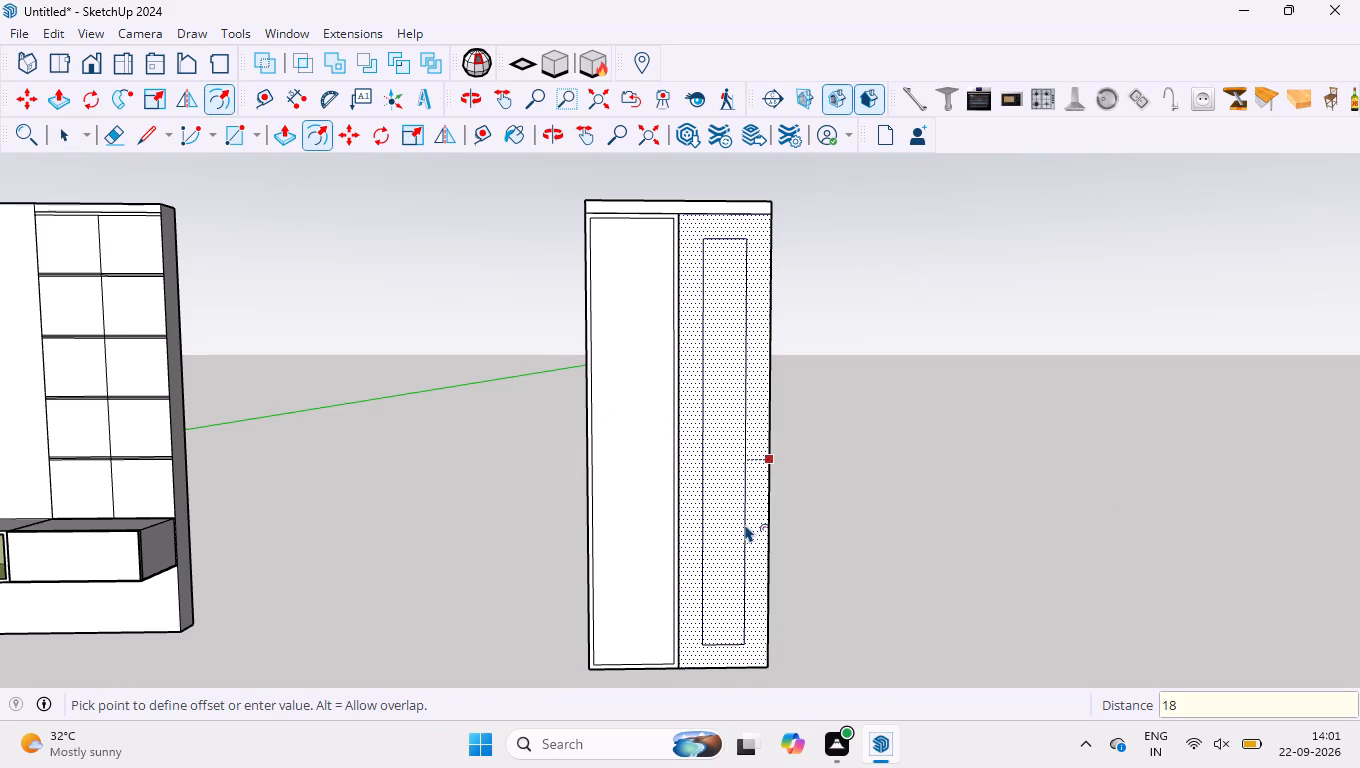
key("Return")
key("space")
left_click(831, 466)
scroll(837, 482, "down", 2)
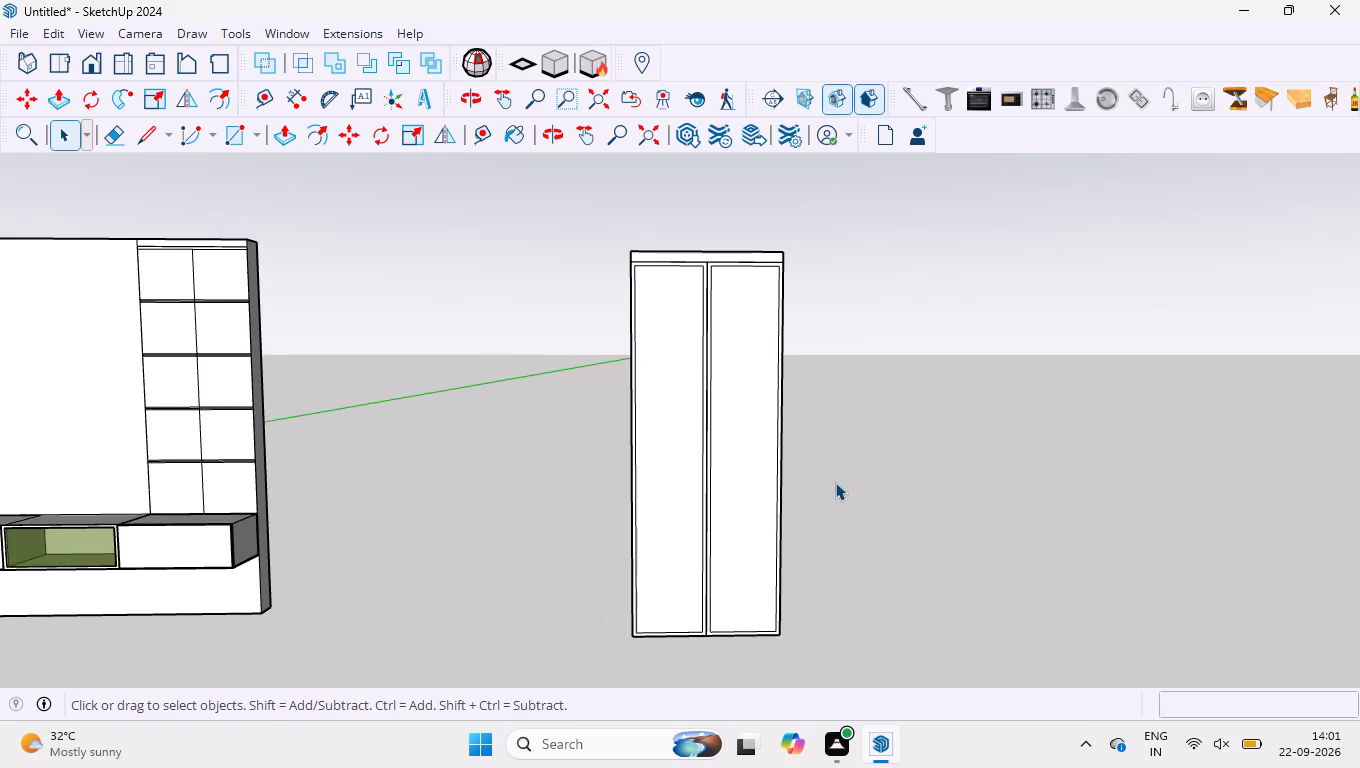
scroll(787, 512, "up", 2)
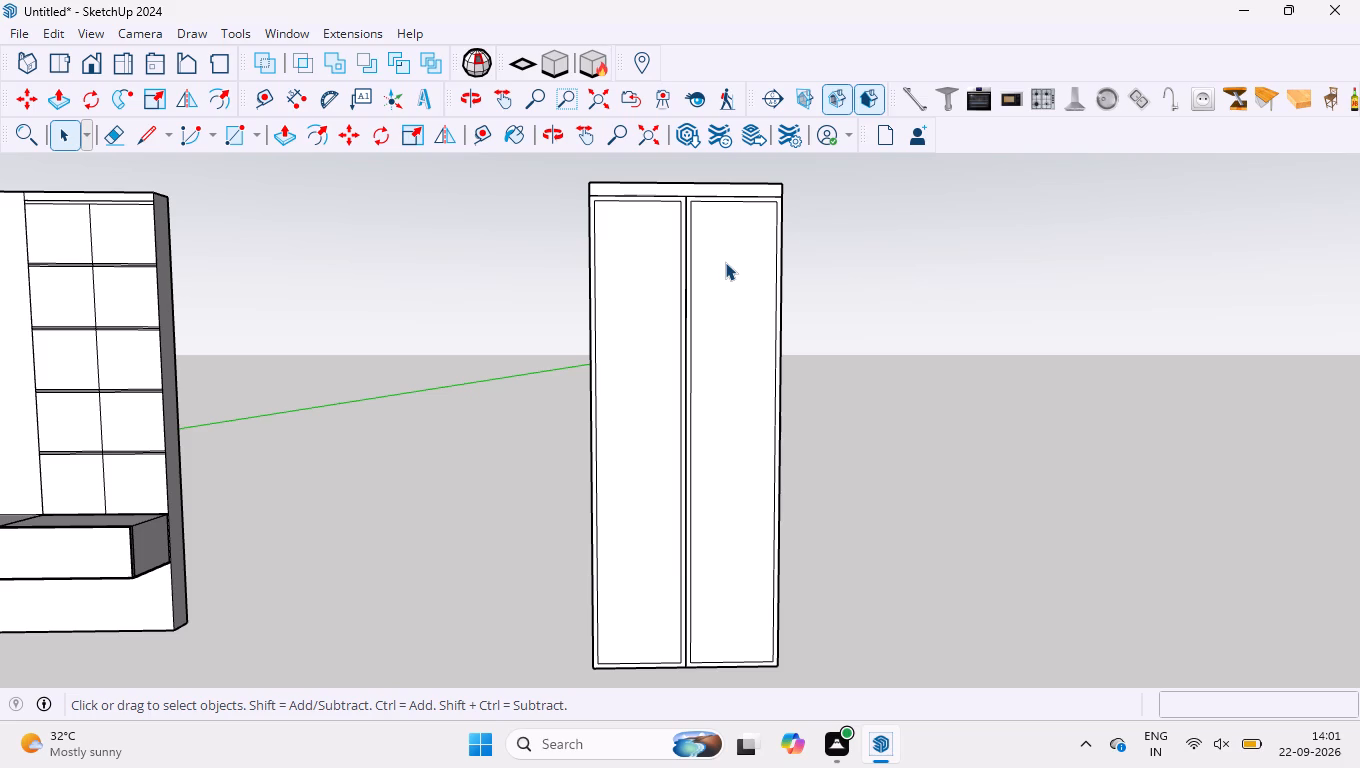
Divide the right door's inner outline edge on the outer side into 5 equal segments.
scroll(767, 384, "up", 1)
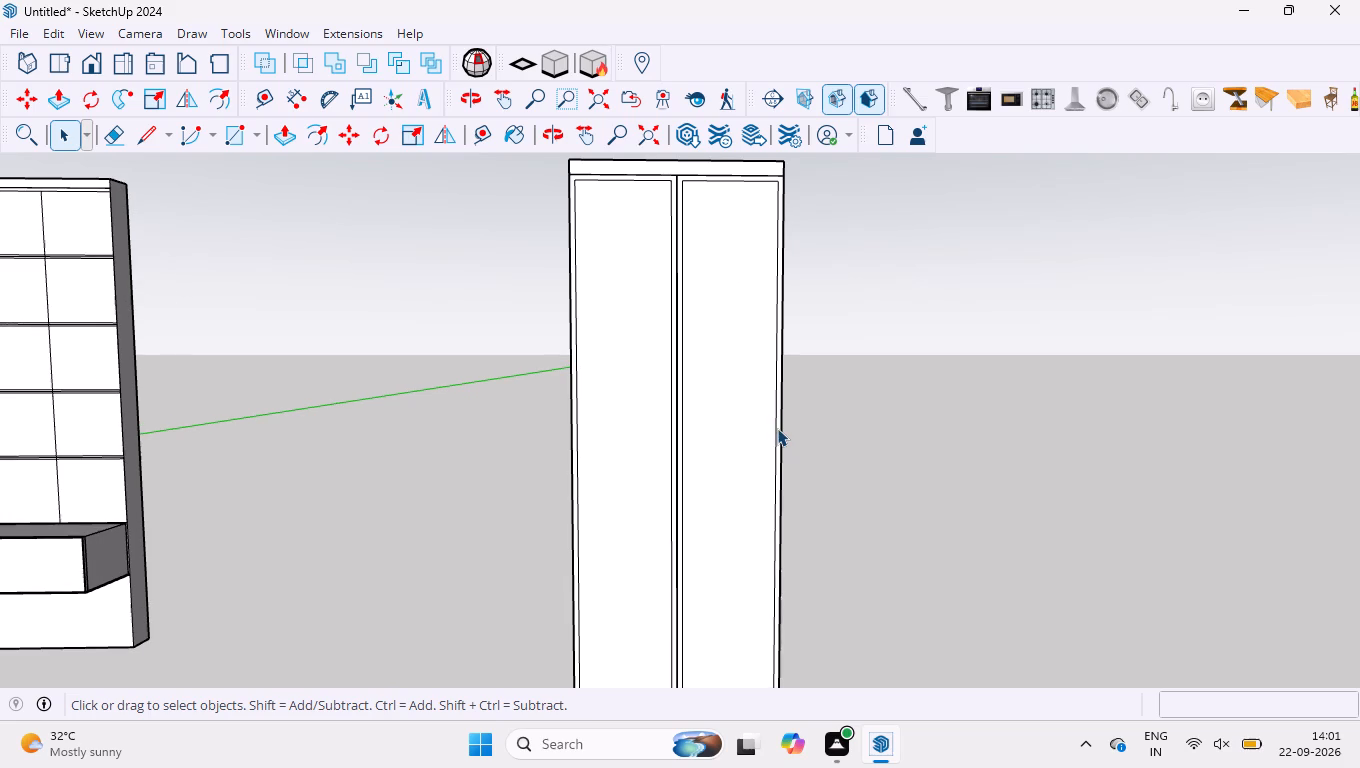
left_click(777, 428)
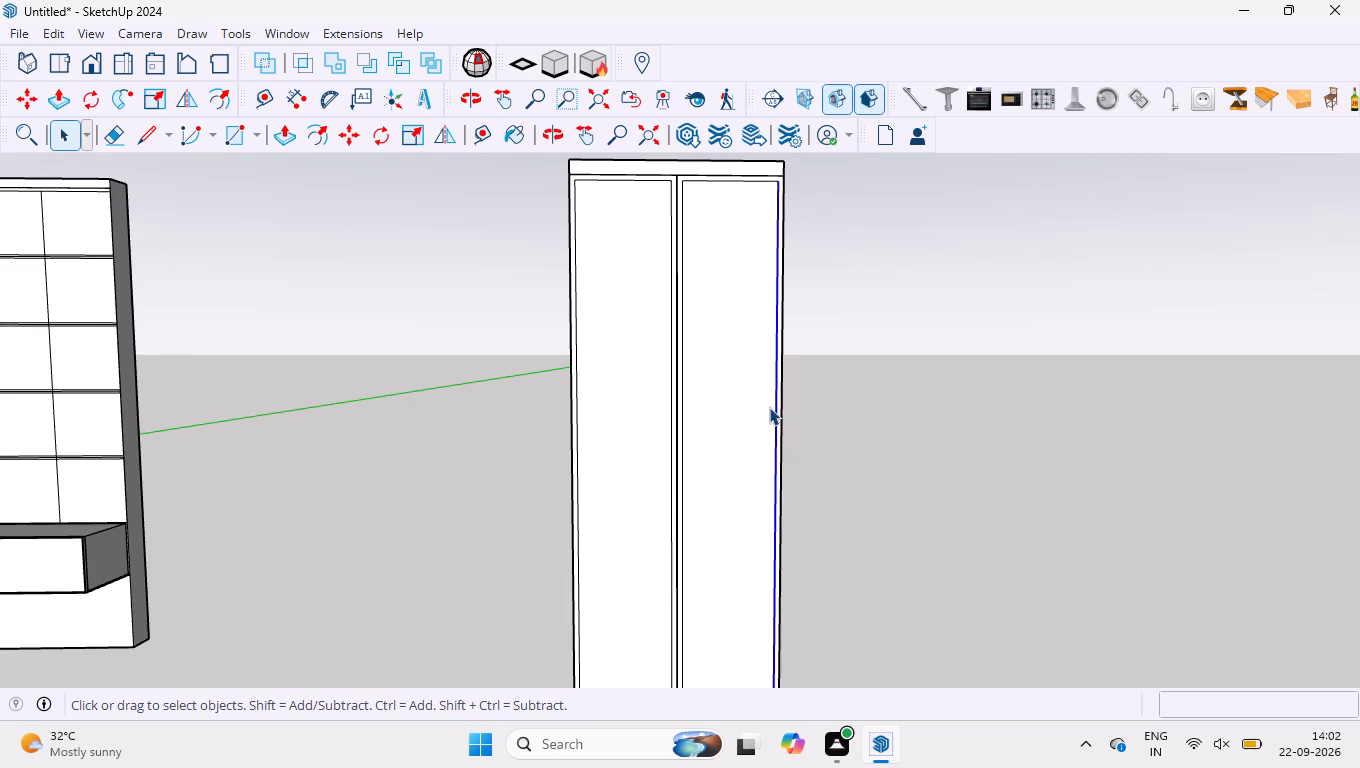
right_click(776, 404)
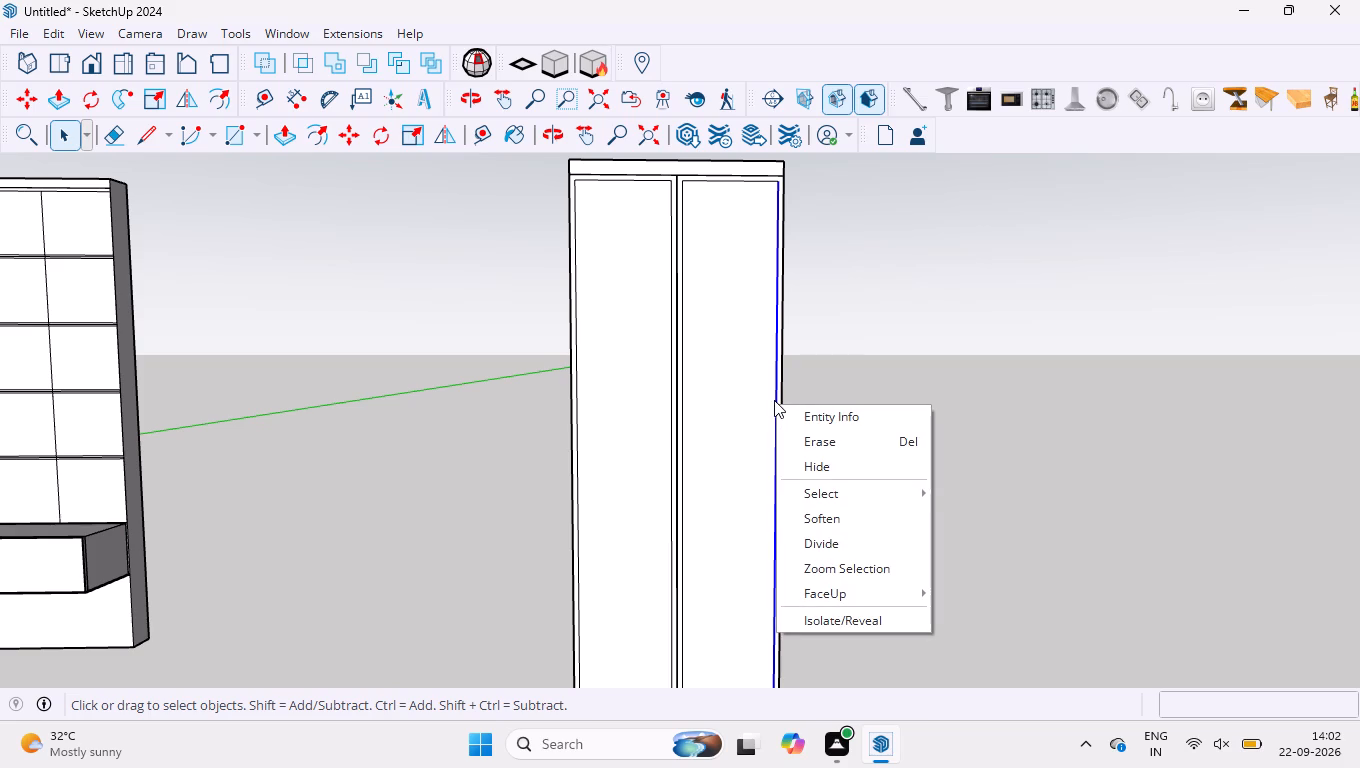
left_click(801, 539)
scroll(783, 430, "down", 3)
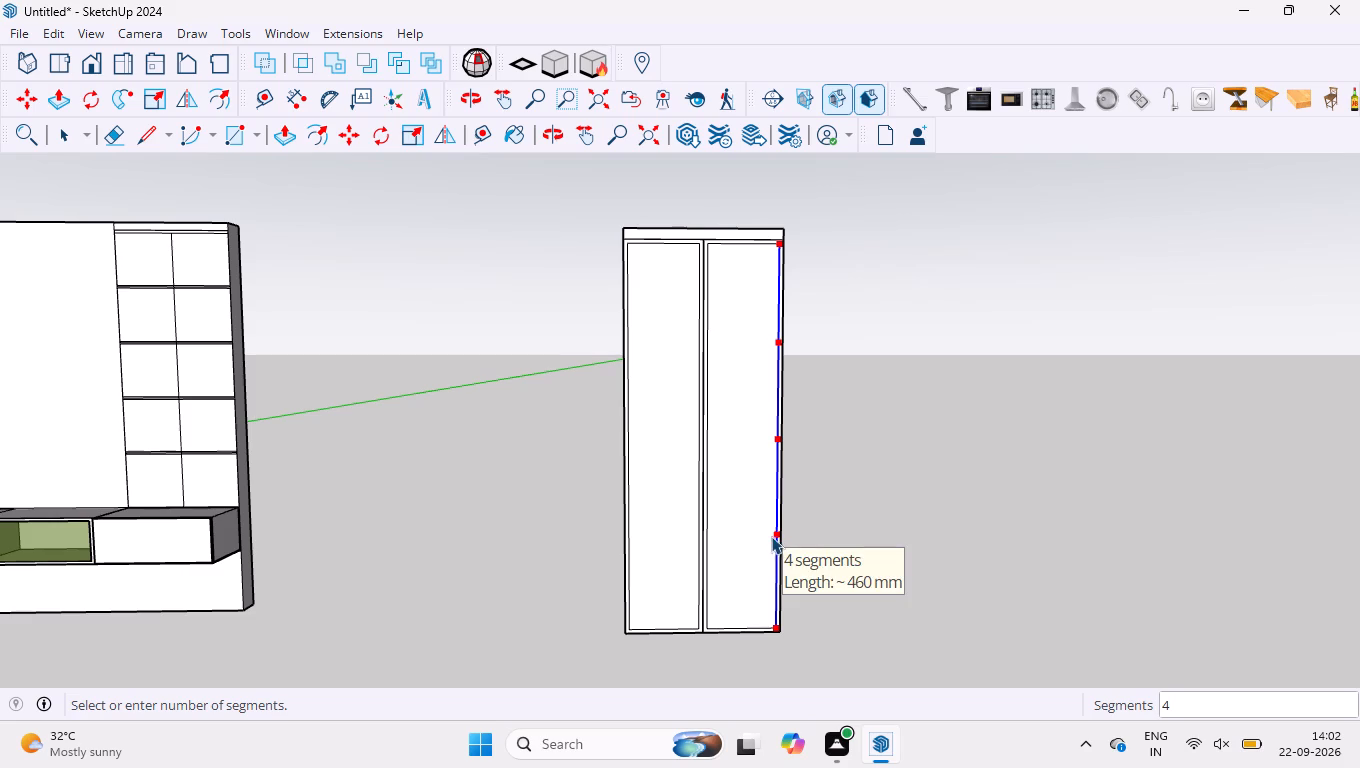
key("5")
key("Return")
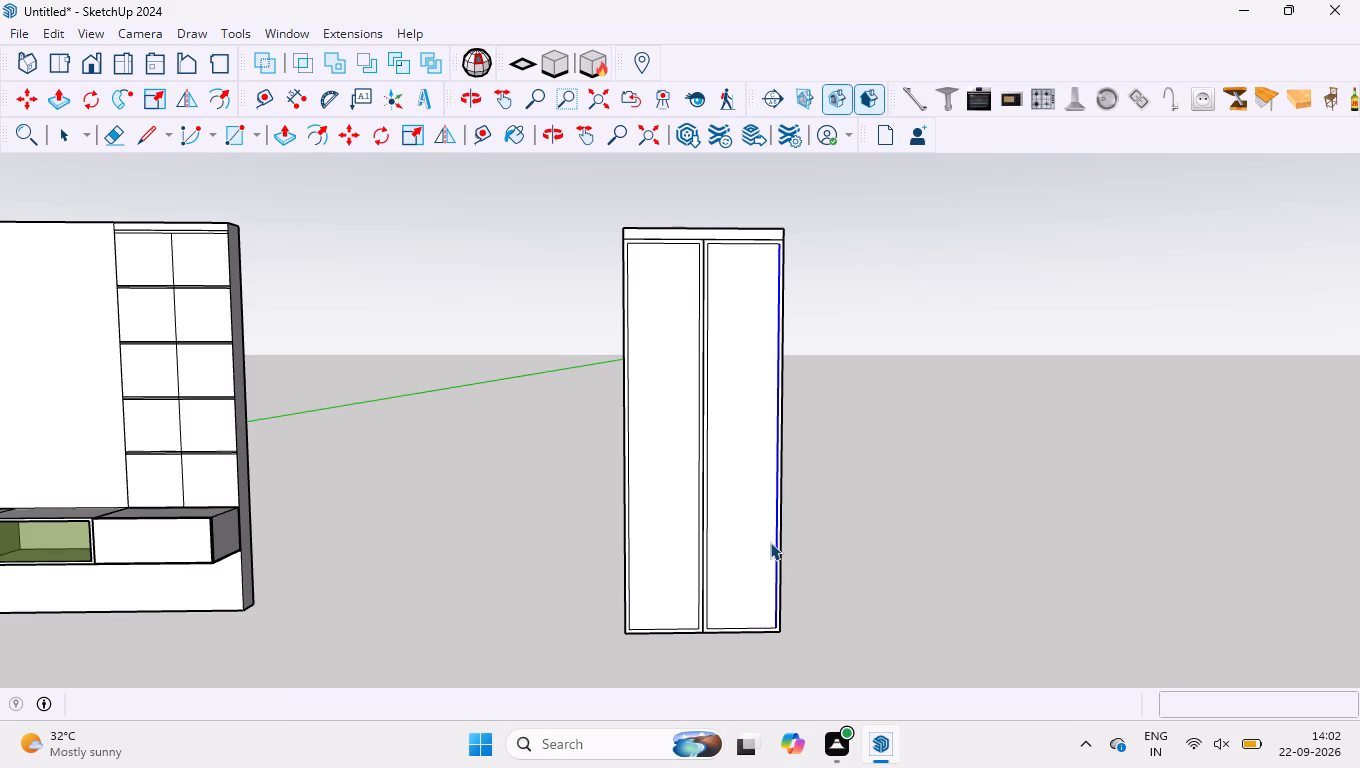
Draw the upper two horizontal shelf lines, about 711 mm long, across both door bays from the edge's division points.
key("l")
scroll(789, 258, "up", 2)
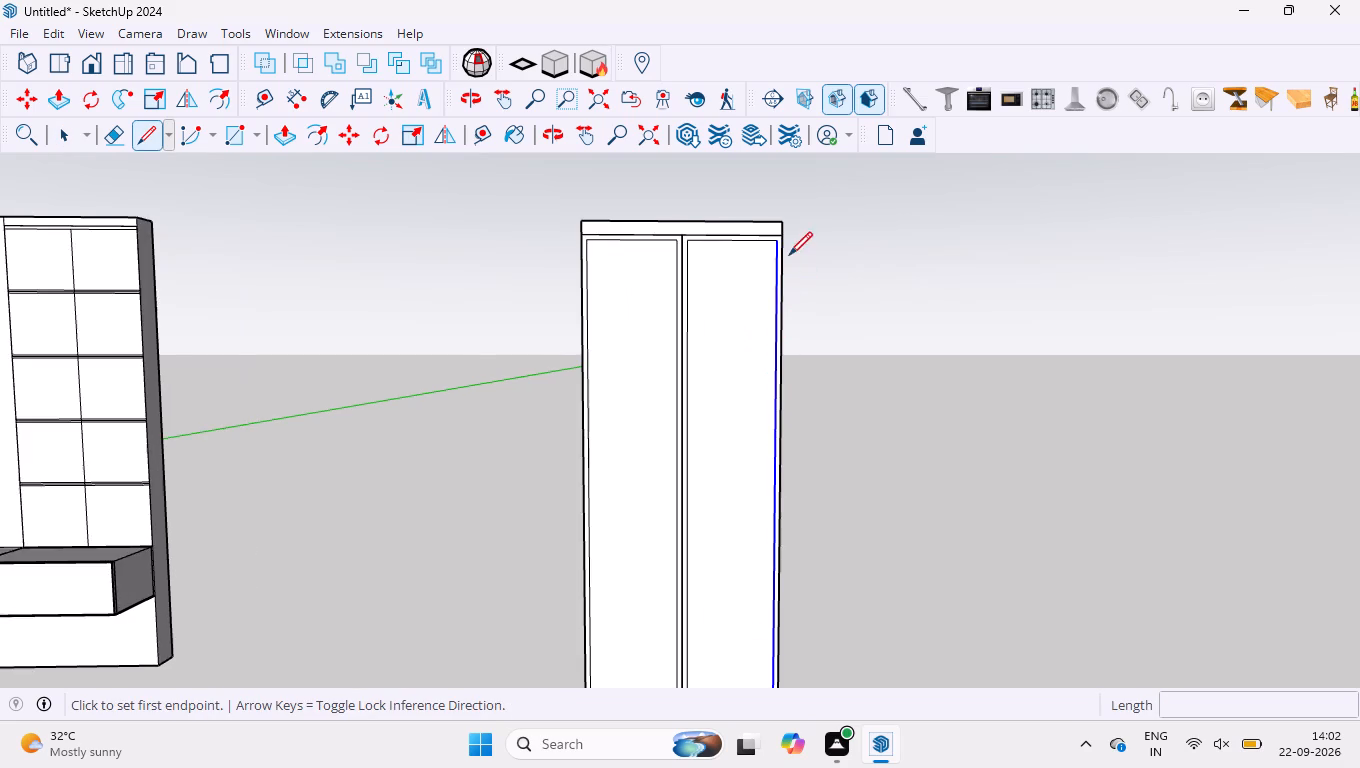
scroll(754, 273, "up", 3)
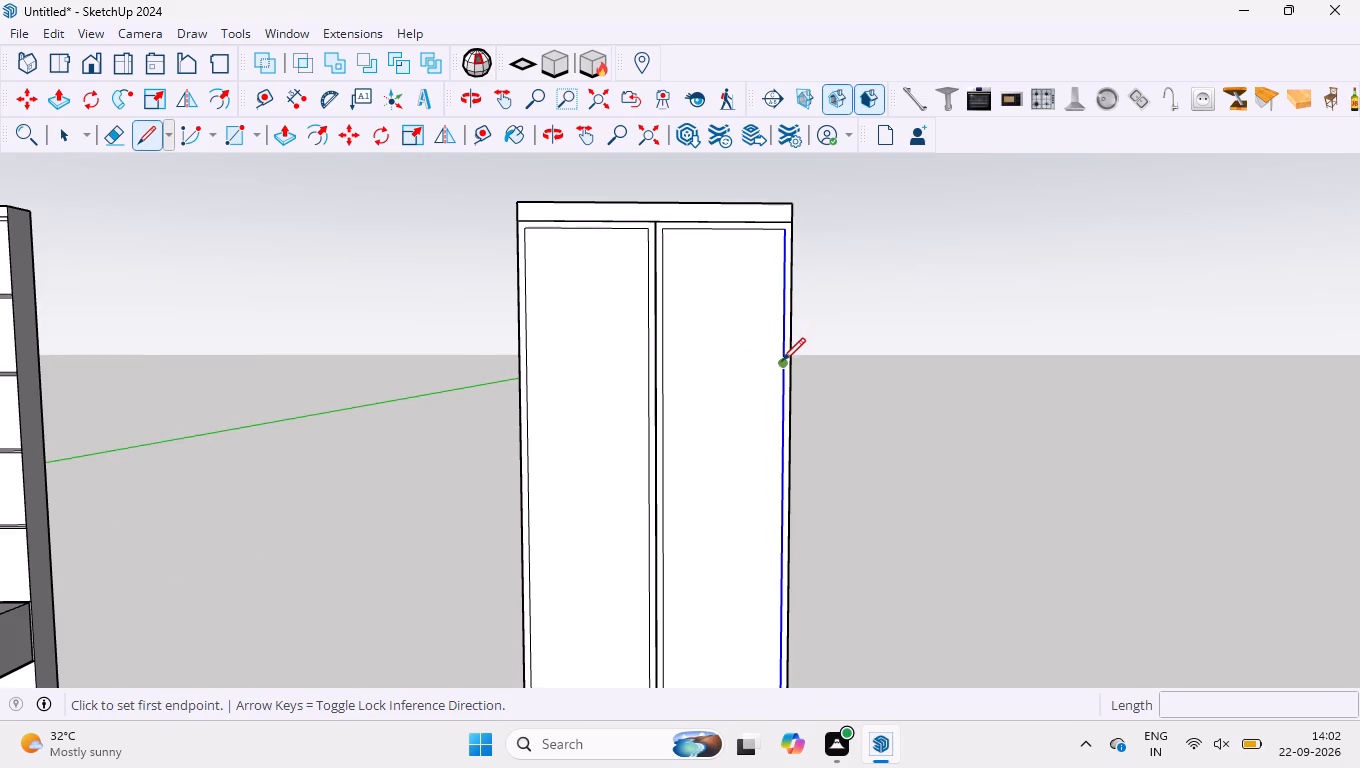
left_click(782, 362)
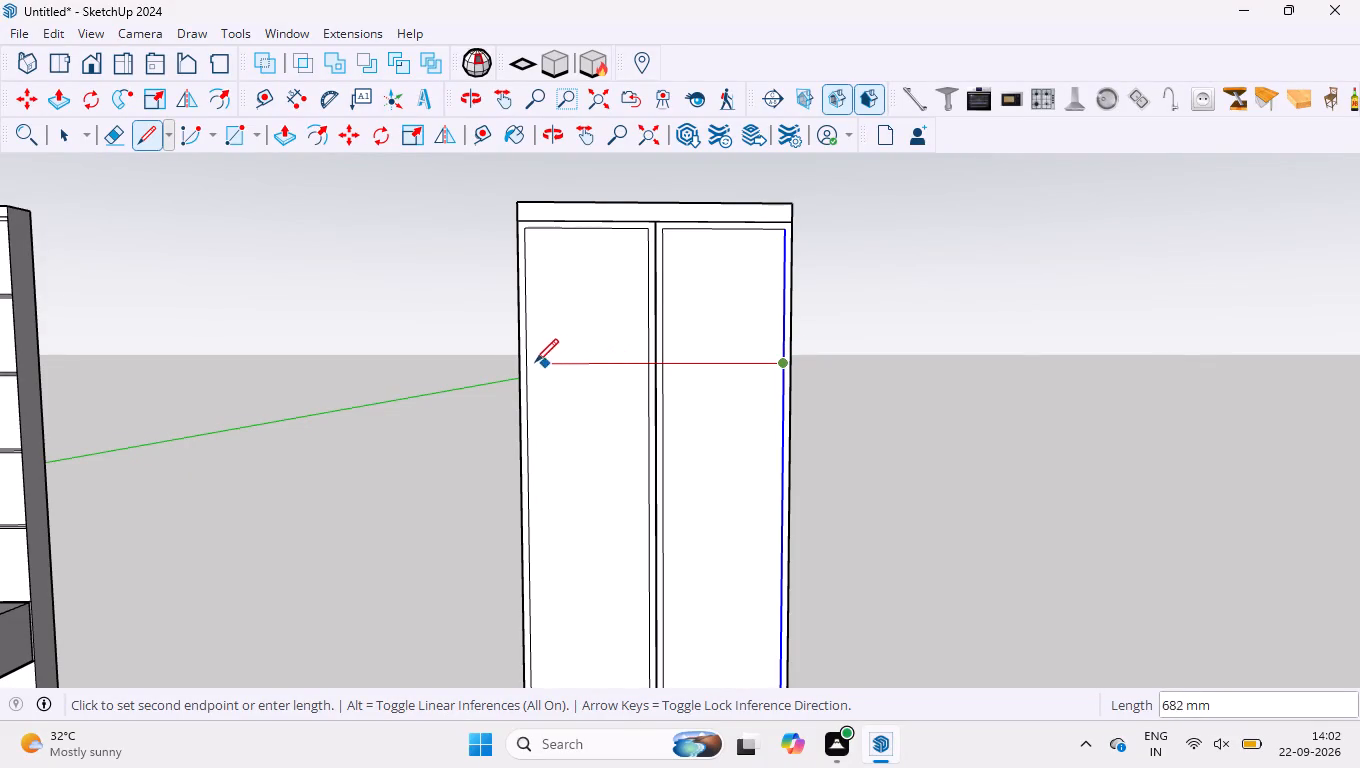
left_click(528, 362)
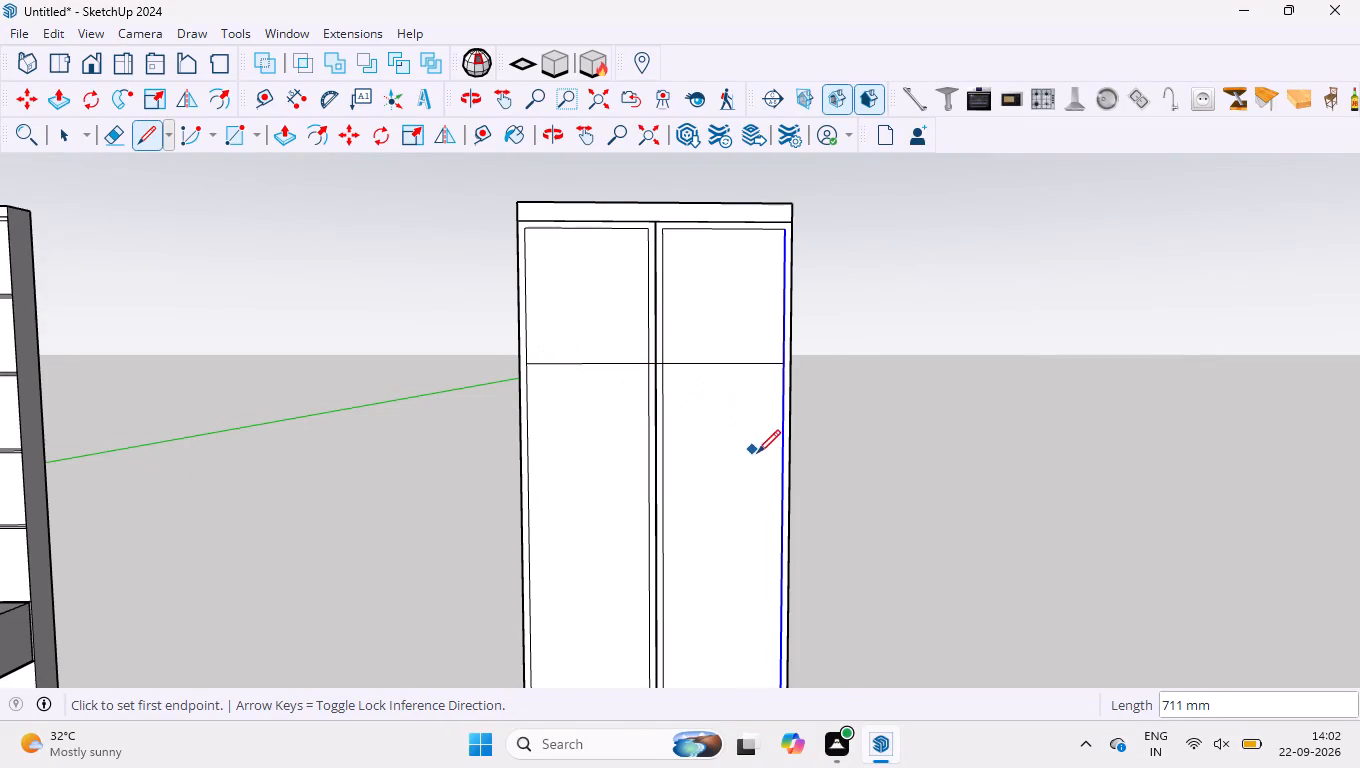
left_click(781, 496)
left_click(527, 496)
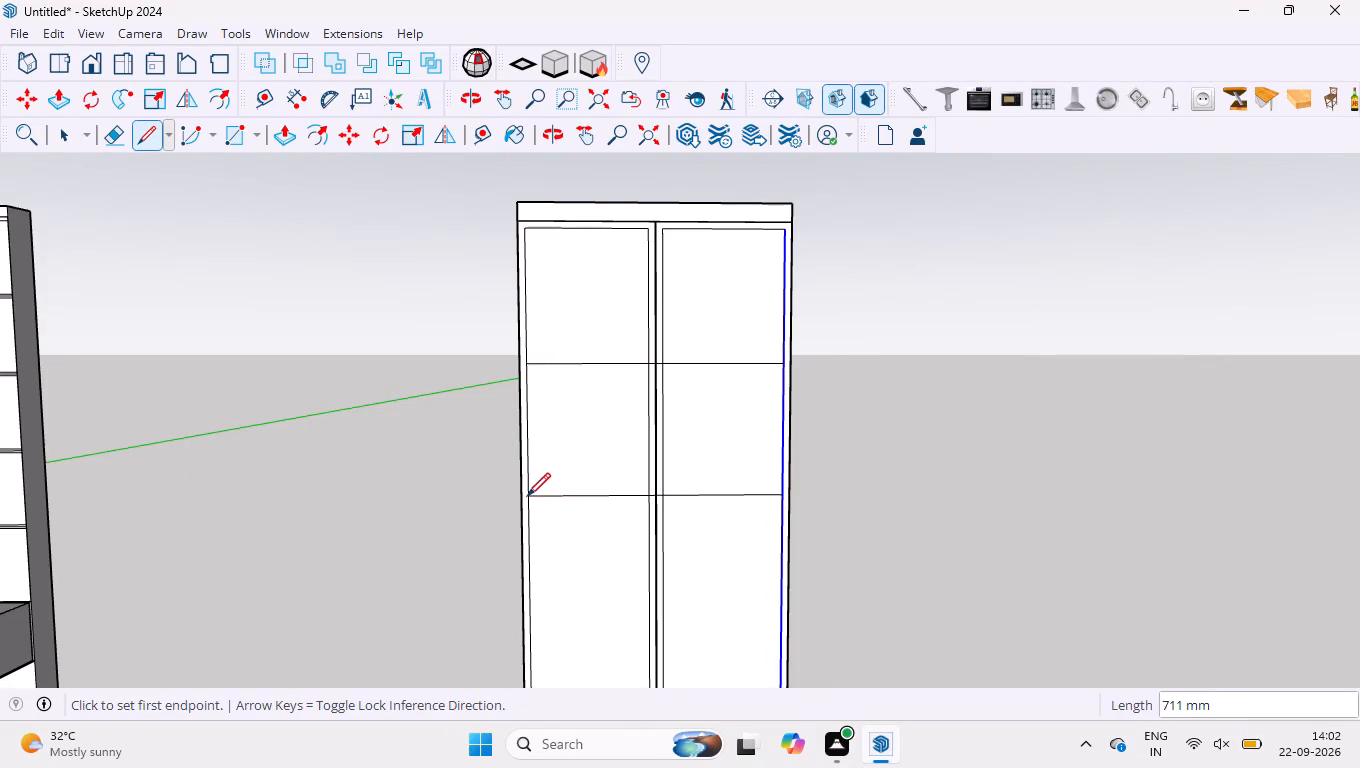
Draw the lower two horizontal shelf lines, about 711 mm long, across both door bays from the remaining division points.
scroll(719, 397, "down", 3)
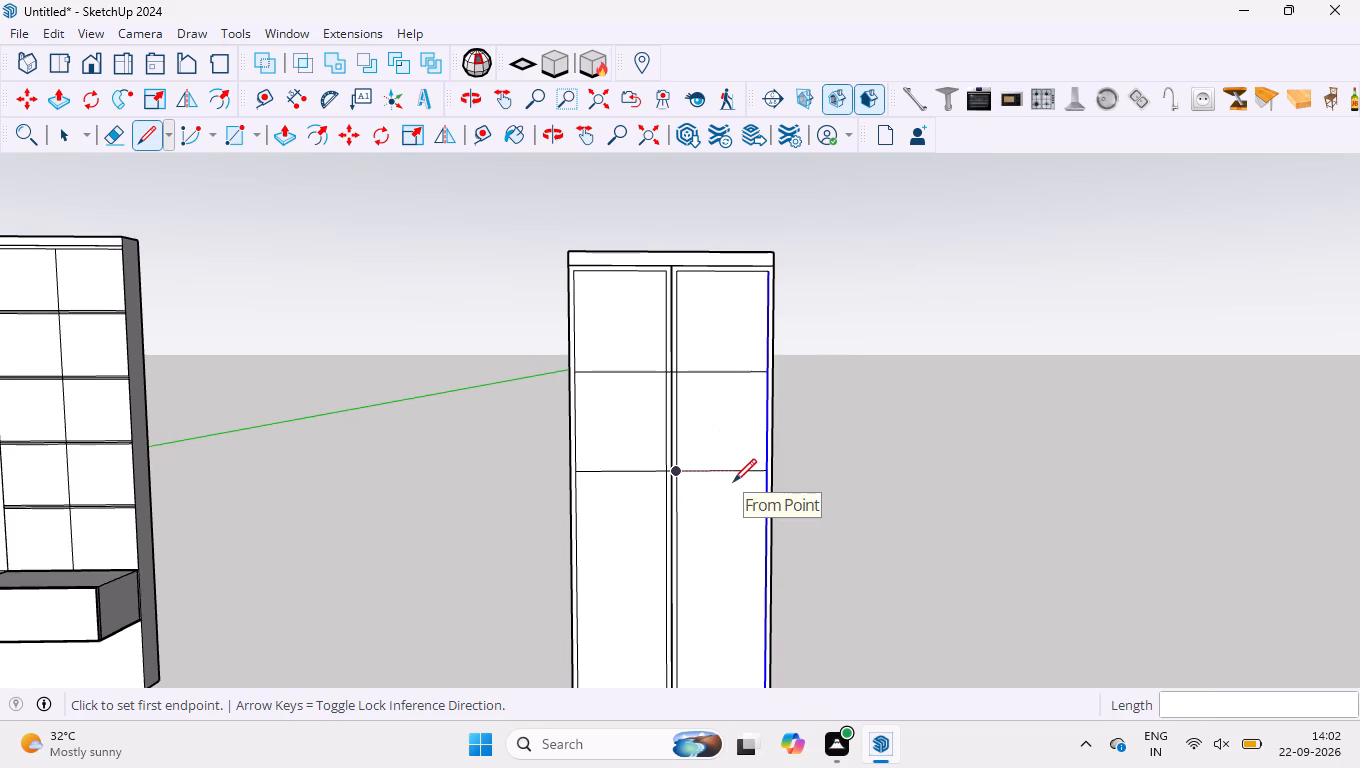
left_click(766, 567)
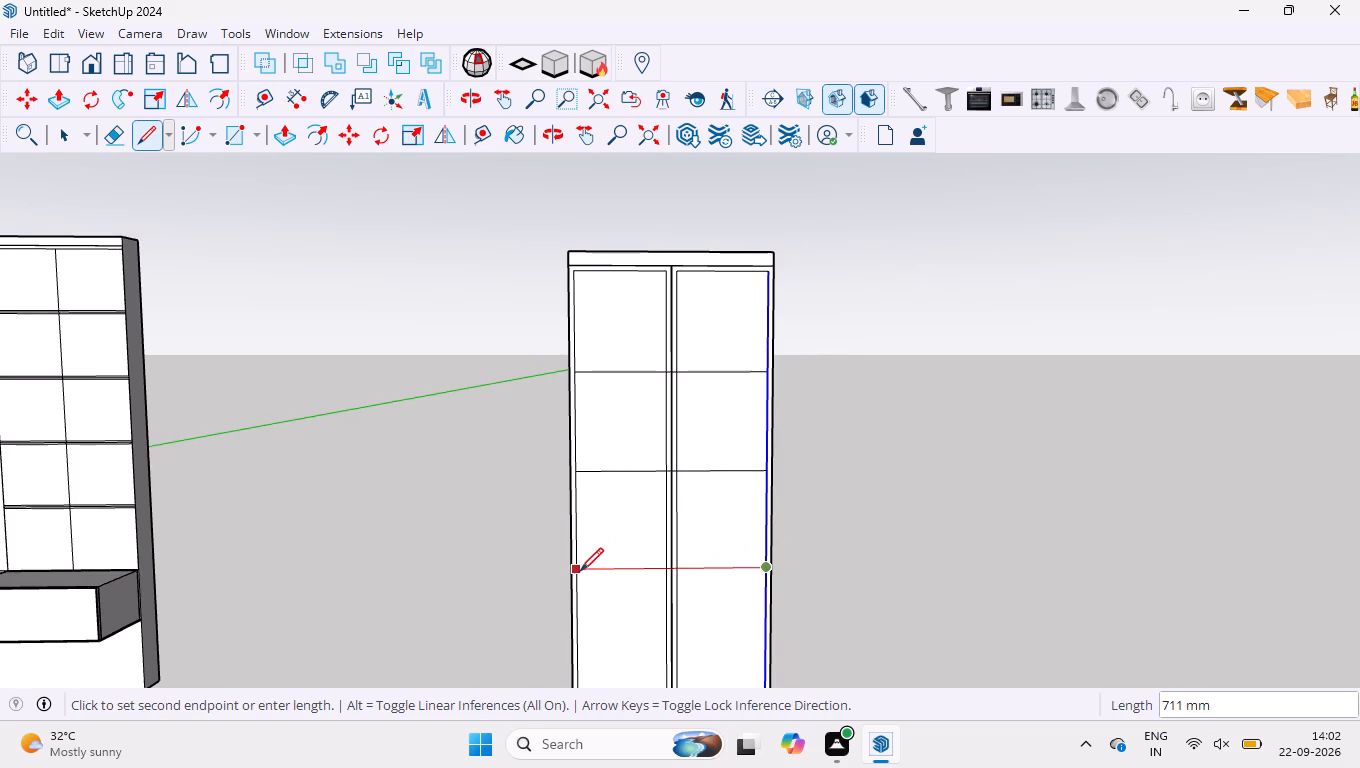
left_click(577, 571)
scroll(645, 397, "down", 4)
scroll(666, 643, "up", 4)
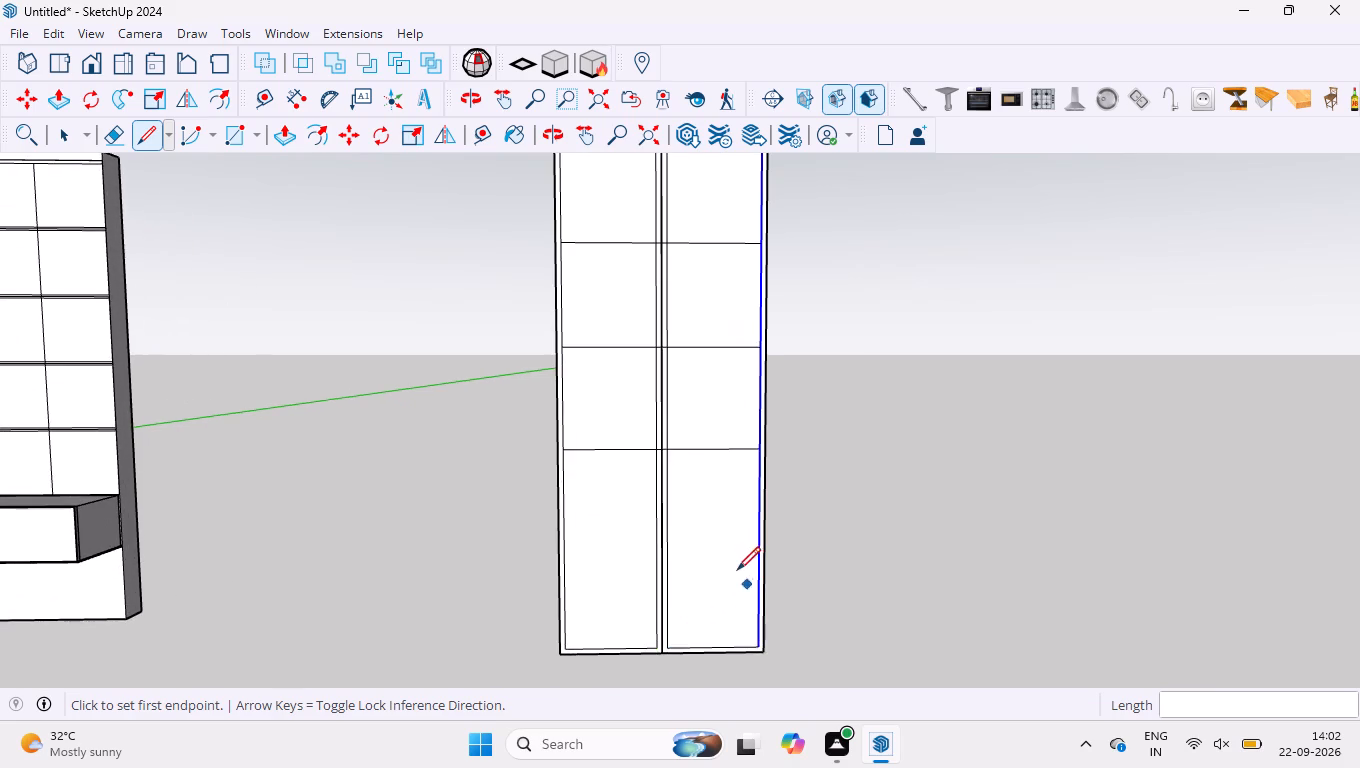
scroll(733, 563, "up", 3)
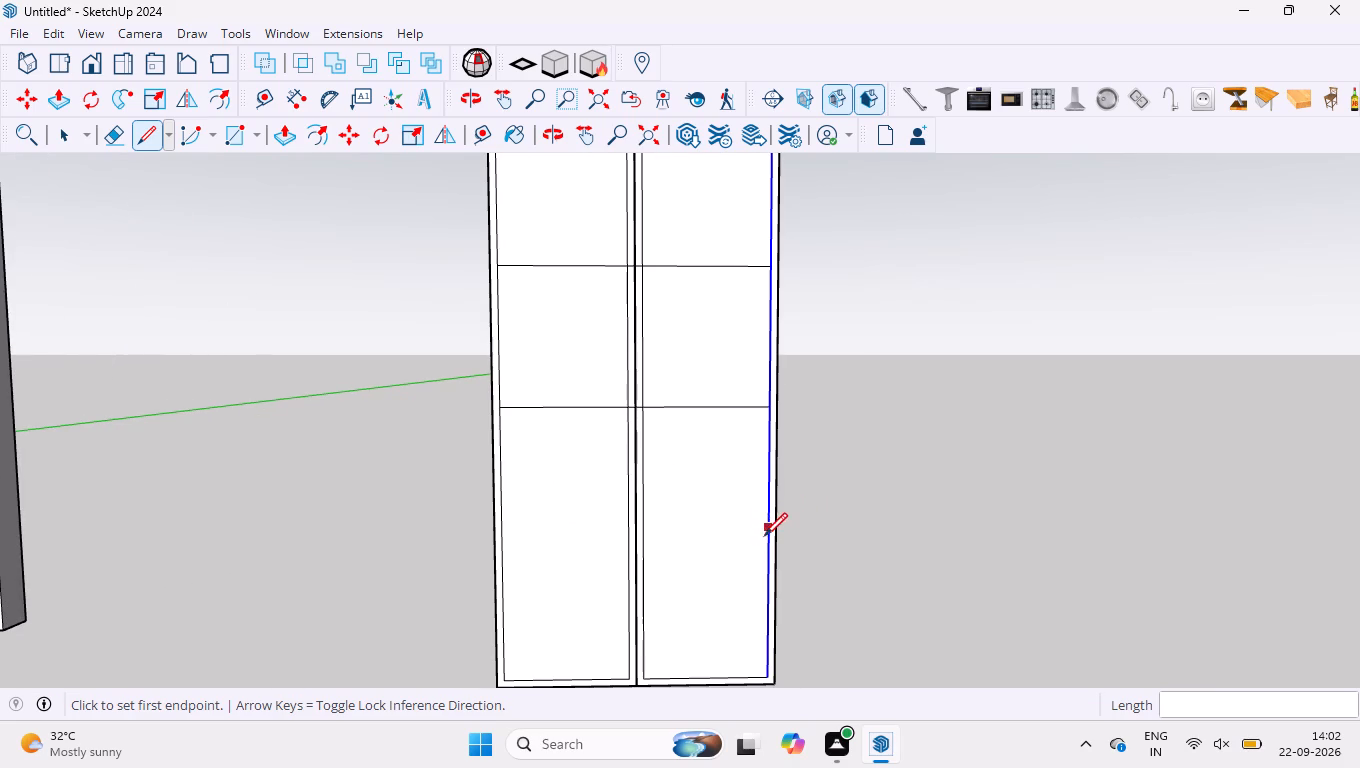
left_click(766, 545)
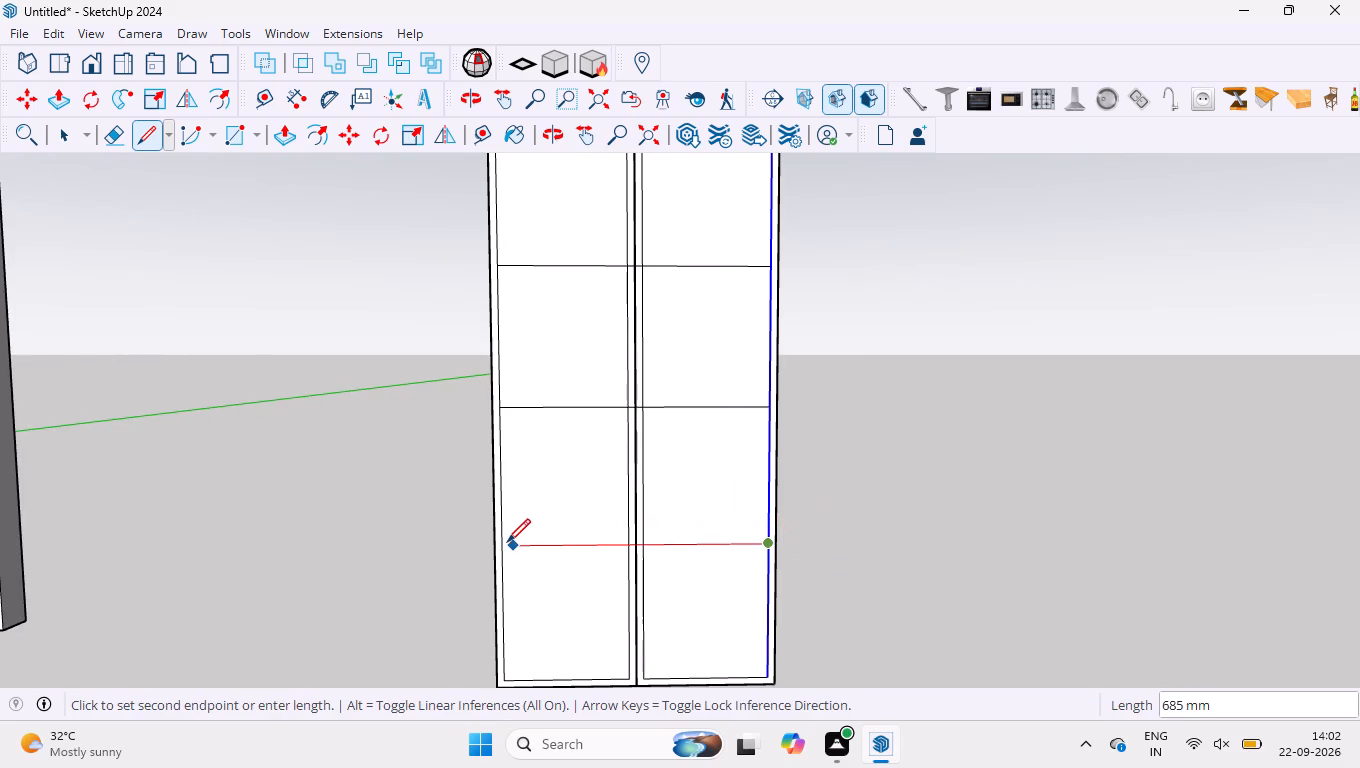
left_click(504, 544)
key("space")
scroll(674, 565, "down", 8)
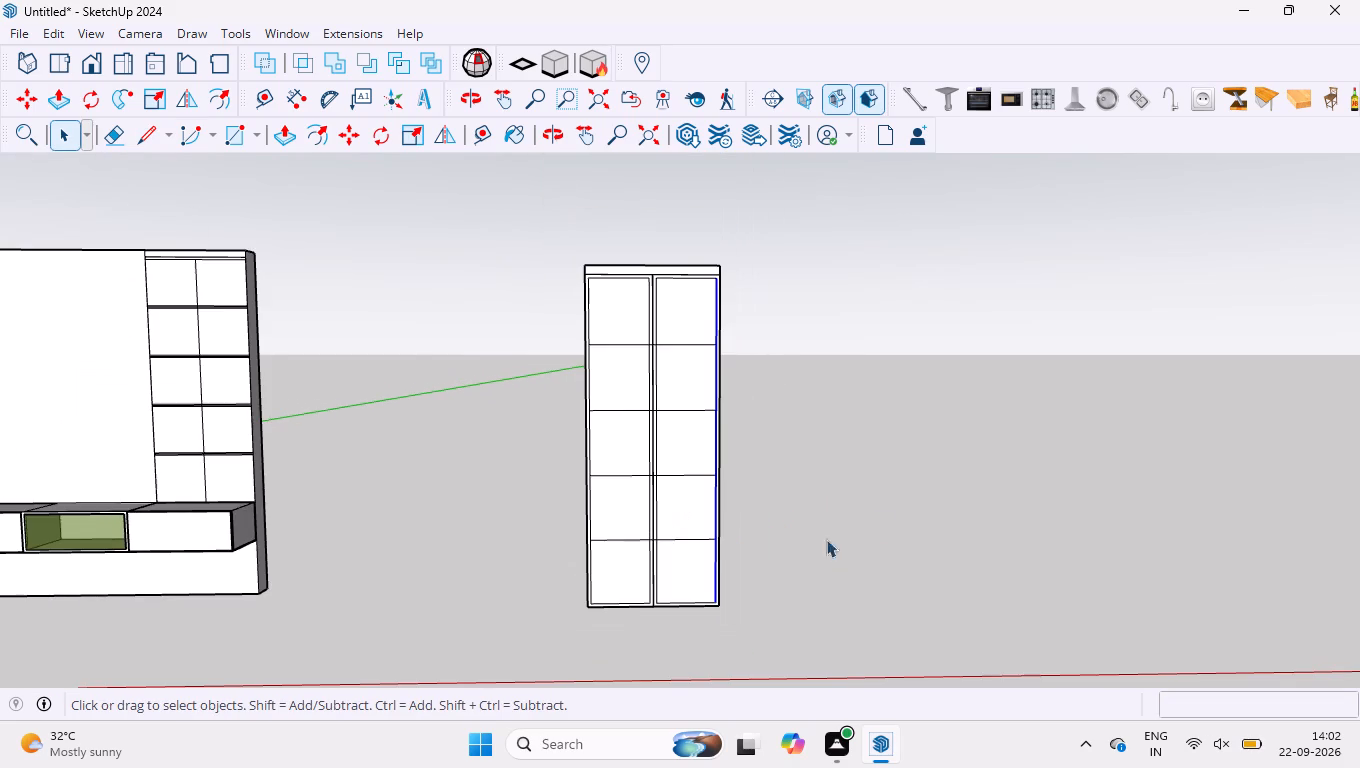
left_click(846, 499)
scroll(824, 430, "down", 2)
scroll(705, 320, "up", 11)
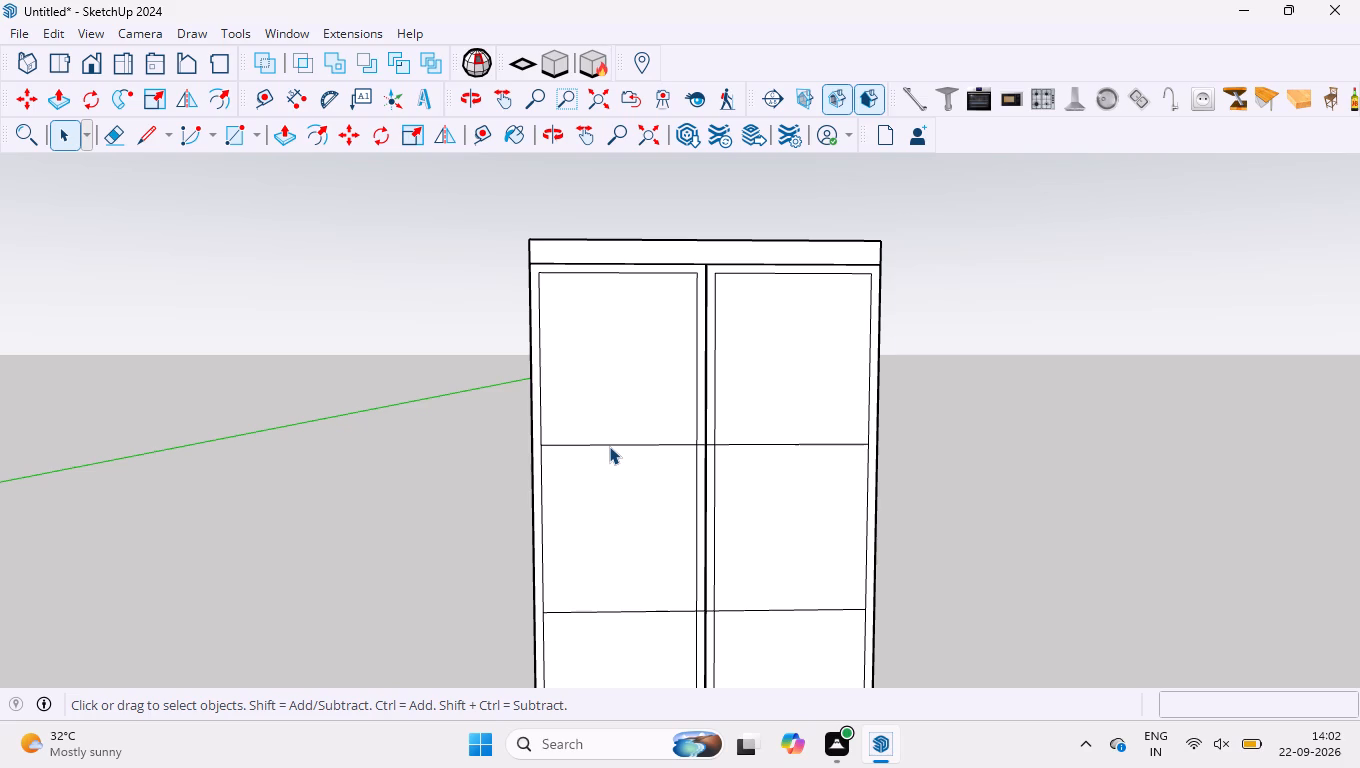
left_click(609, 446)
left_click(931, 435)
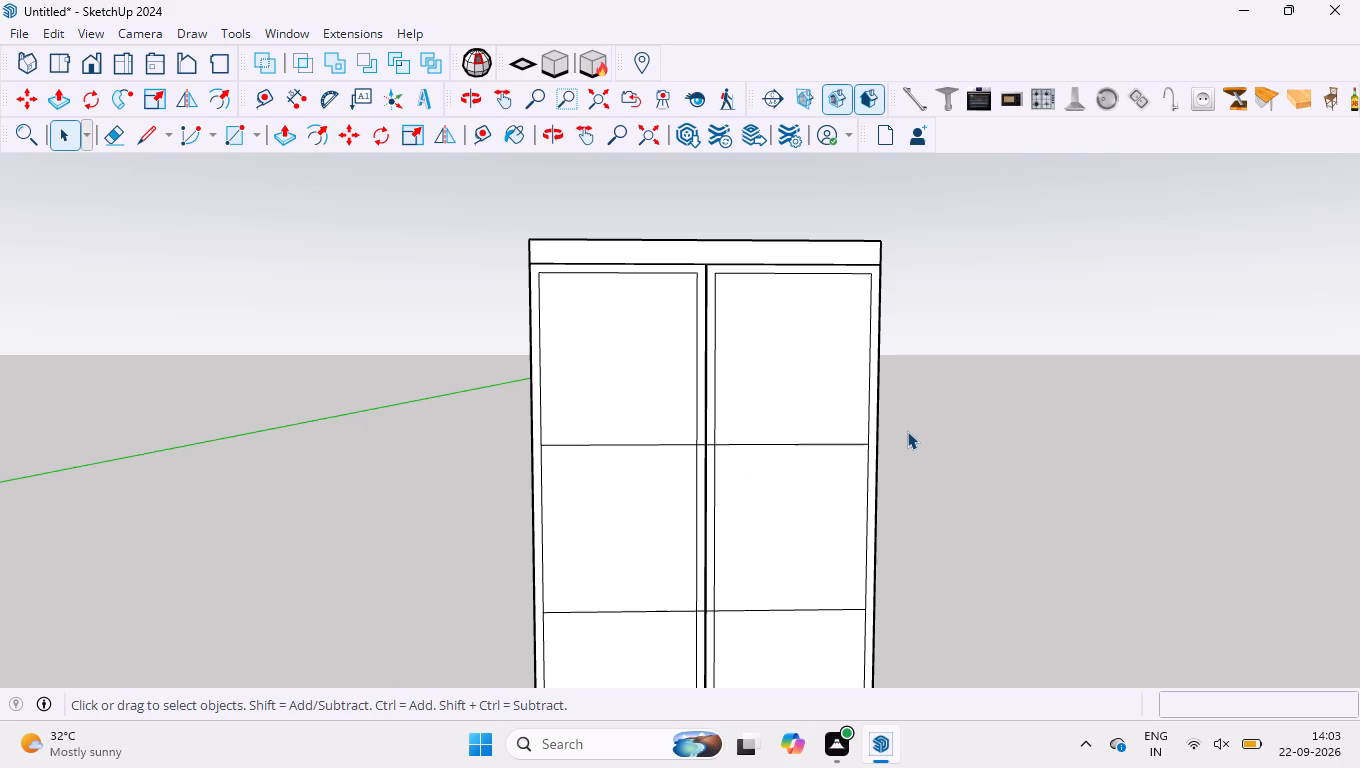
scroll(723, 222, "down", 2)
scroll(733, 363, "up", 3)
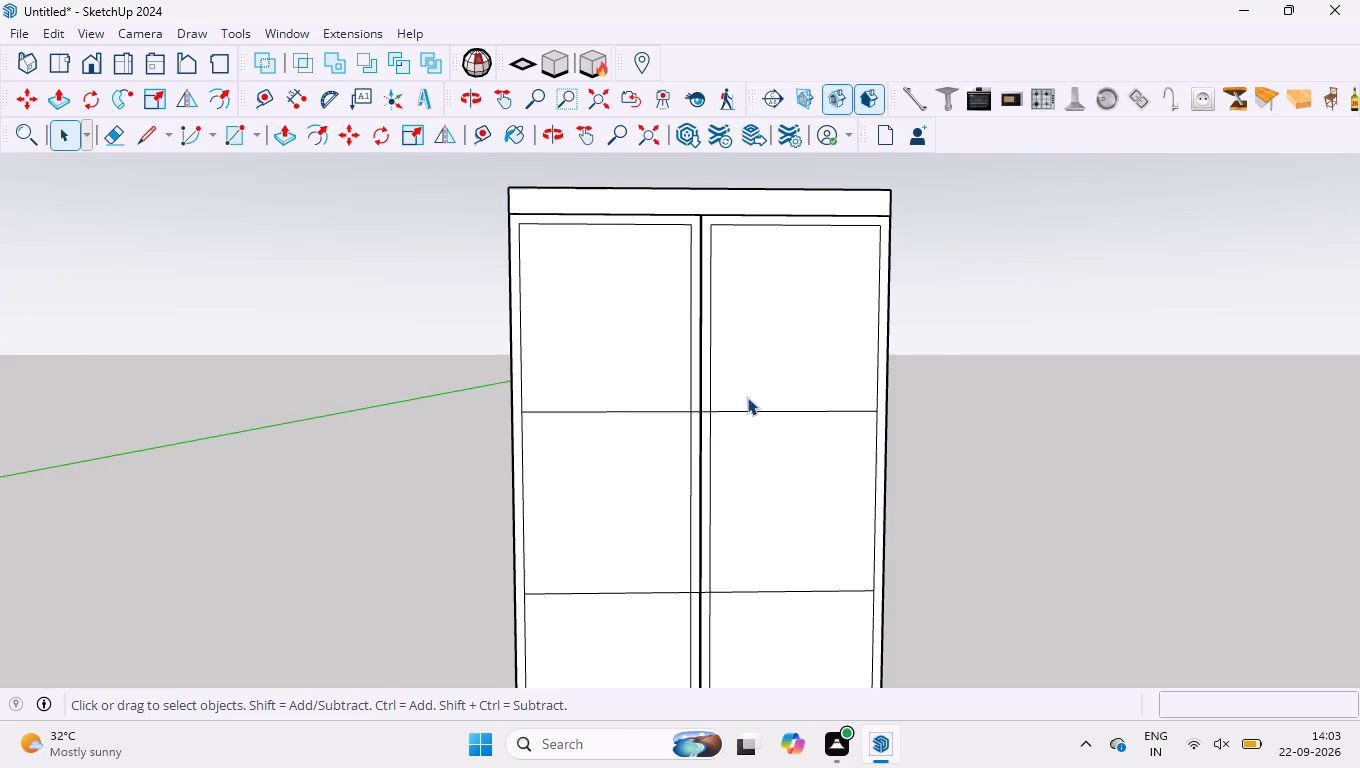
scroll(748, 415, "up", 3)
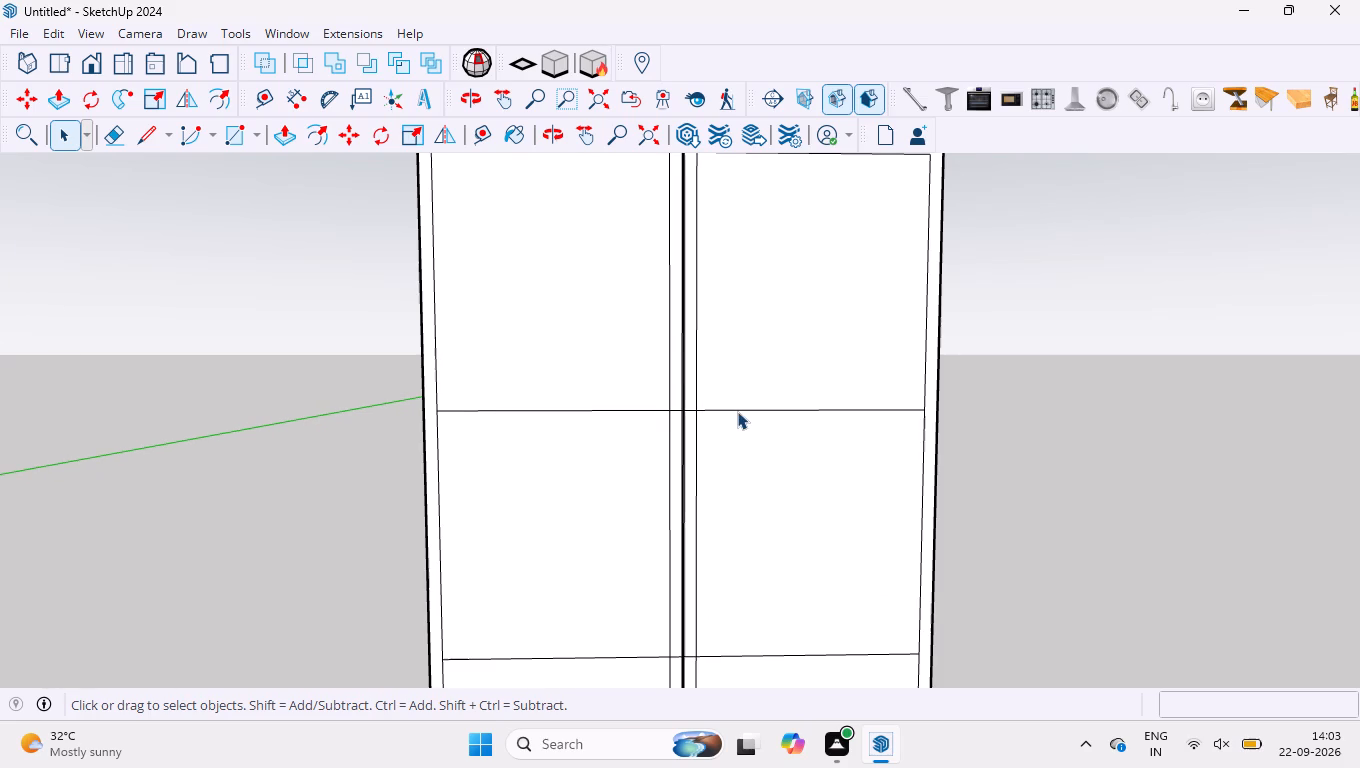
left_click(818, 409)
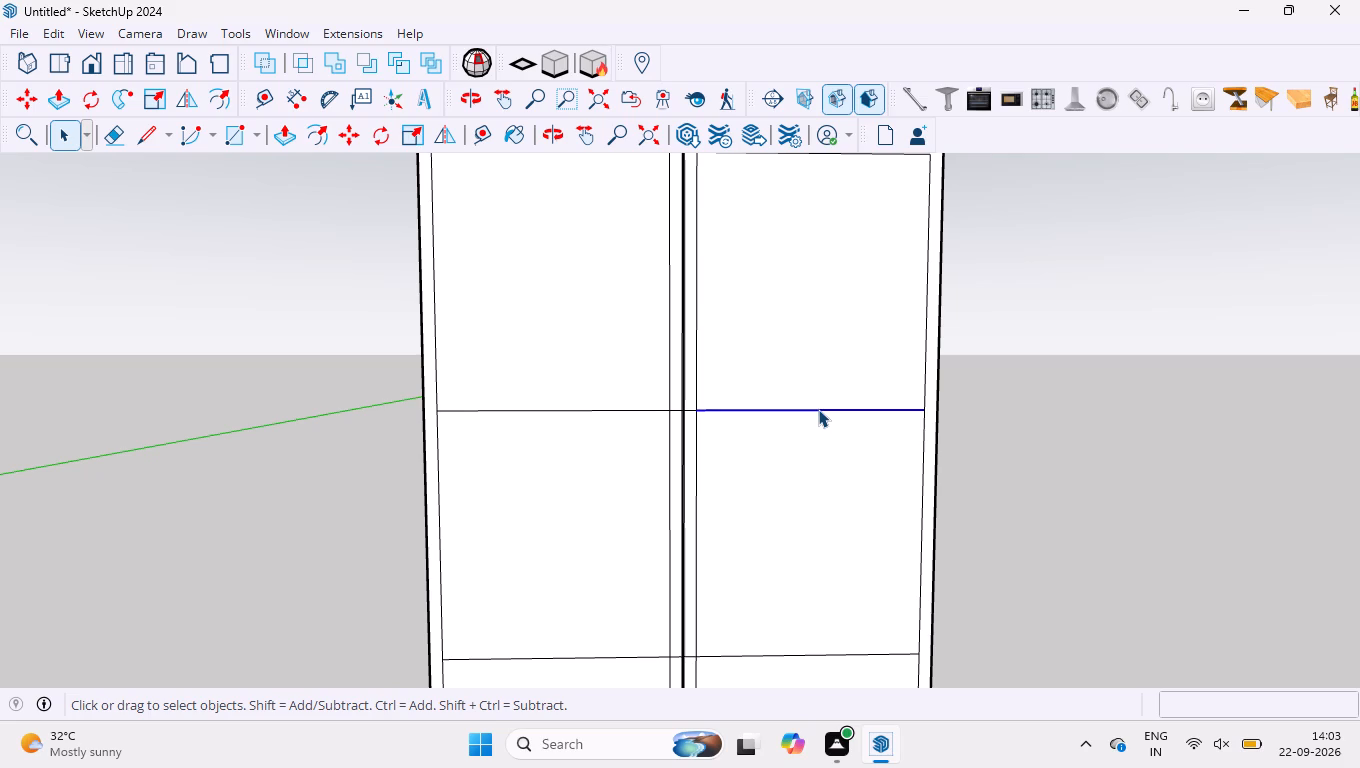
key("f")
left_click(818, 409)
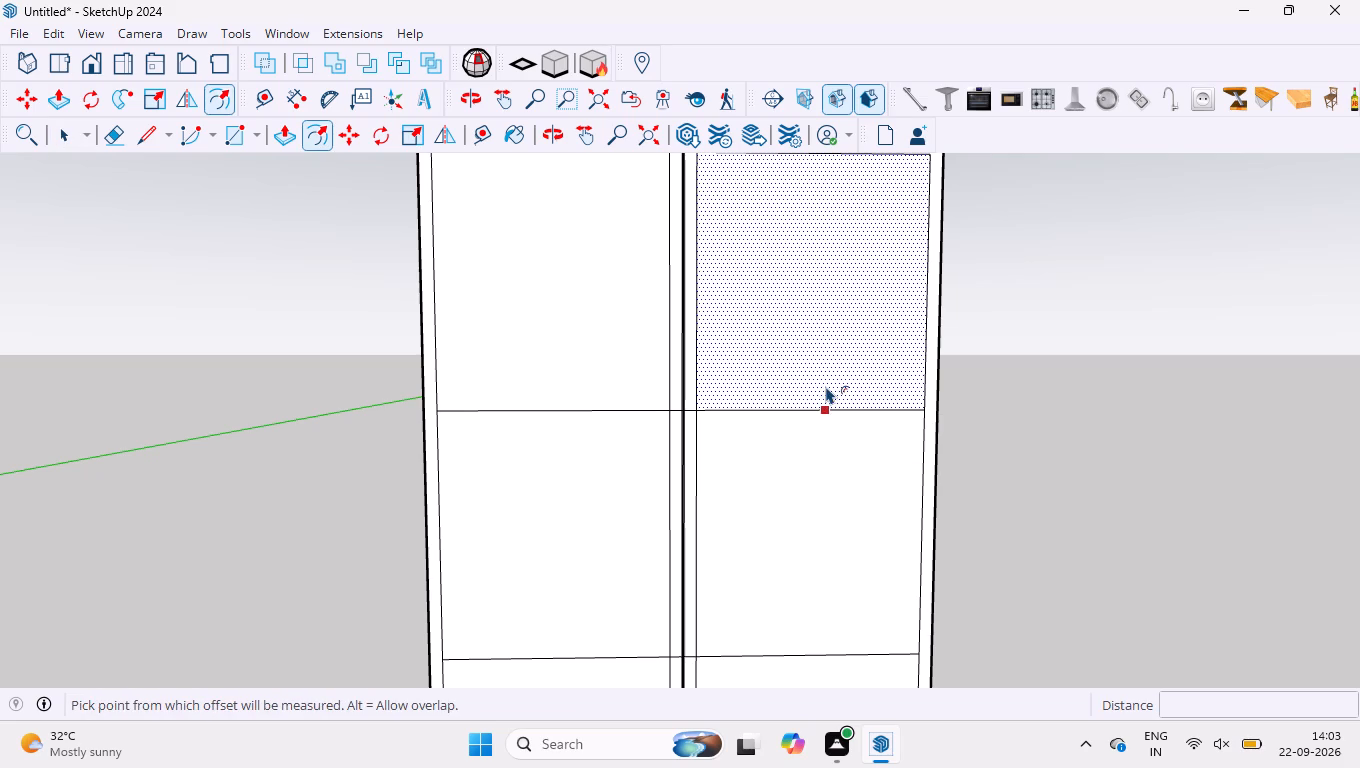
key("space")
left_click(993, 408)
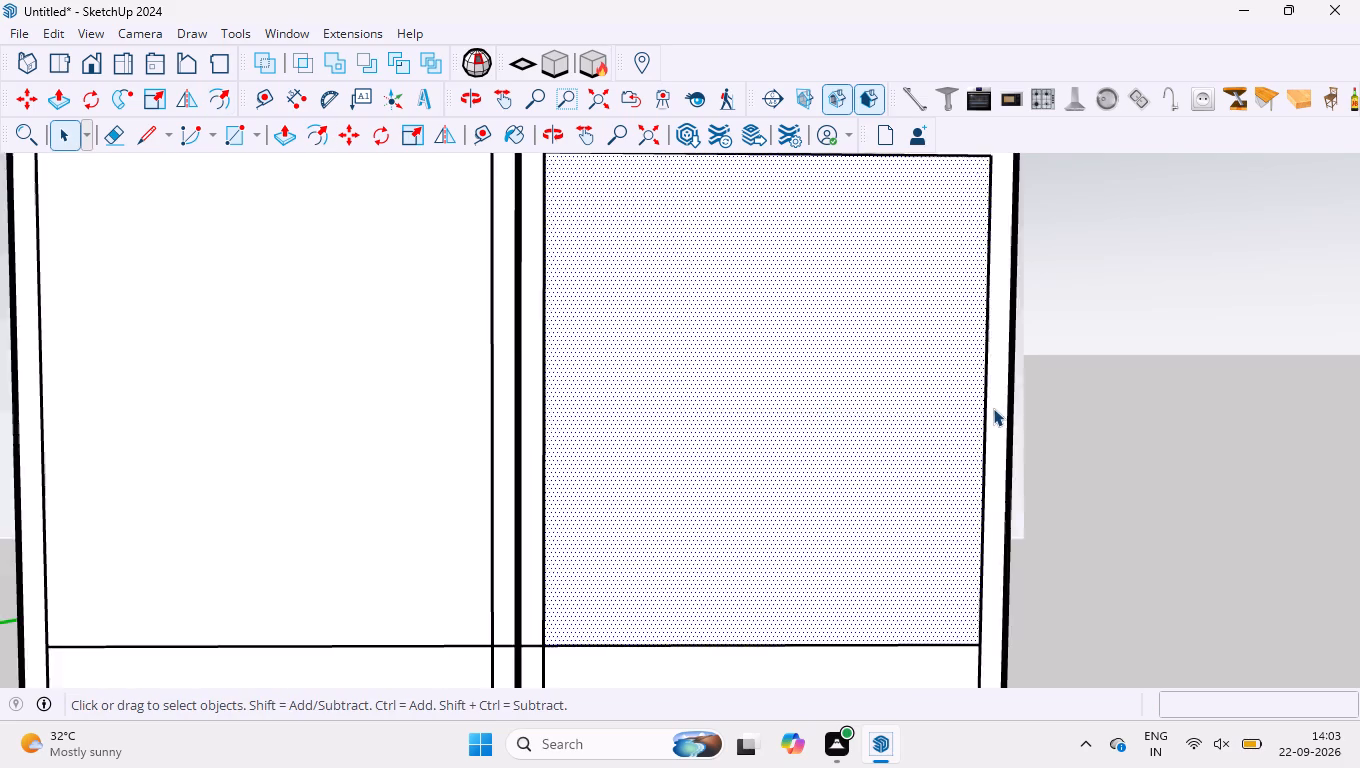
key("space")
Place horizontal guides 9 mm above and 9 mm below the topmost shelf line.
scroll(848, 396, "up", 3)
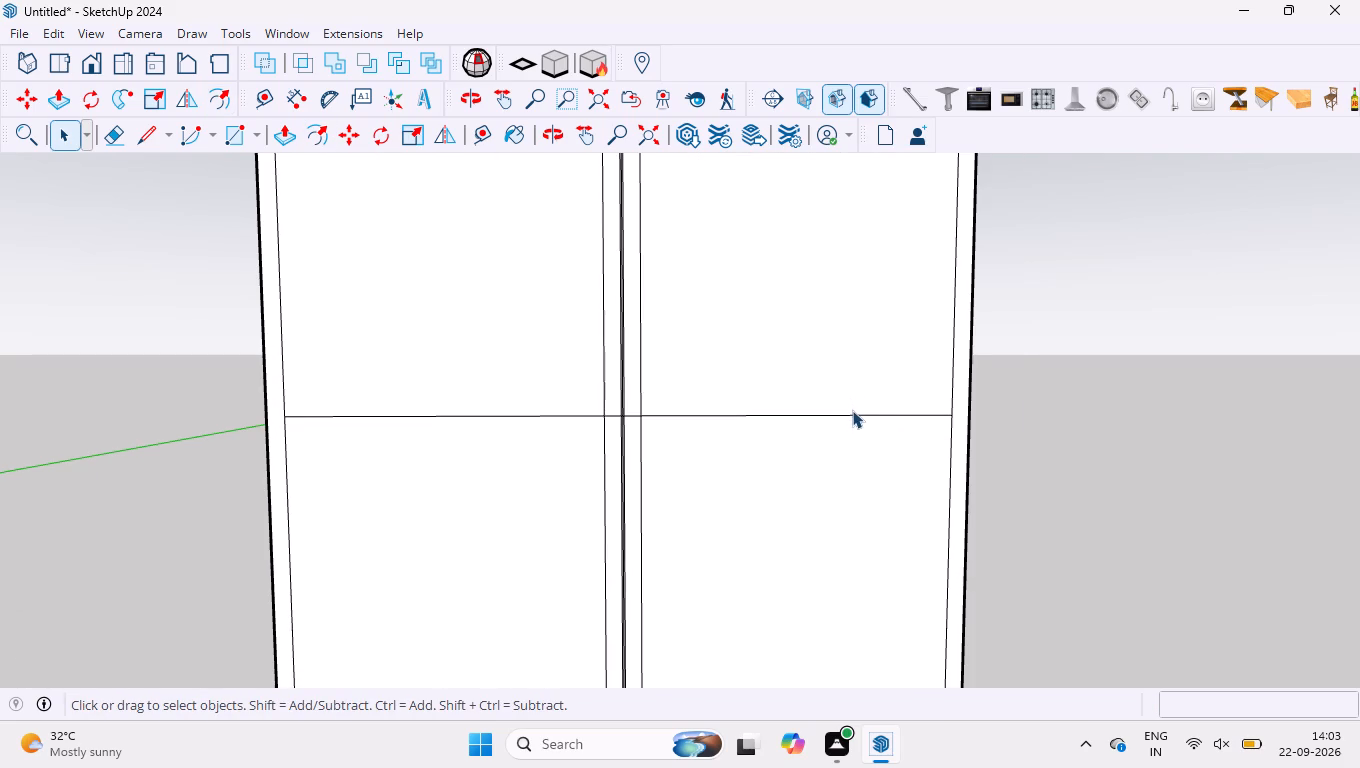
key("t")
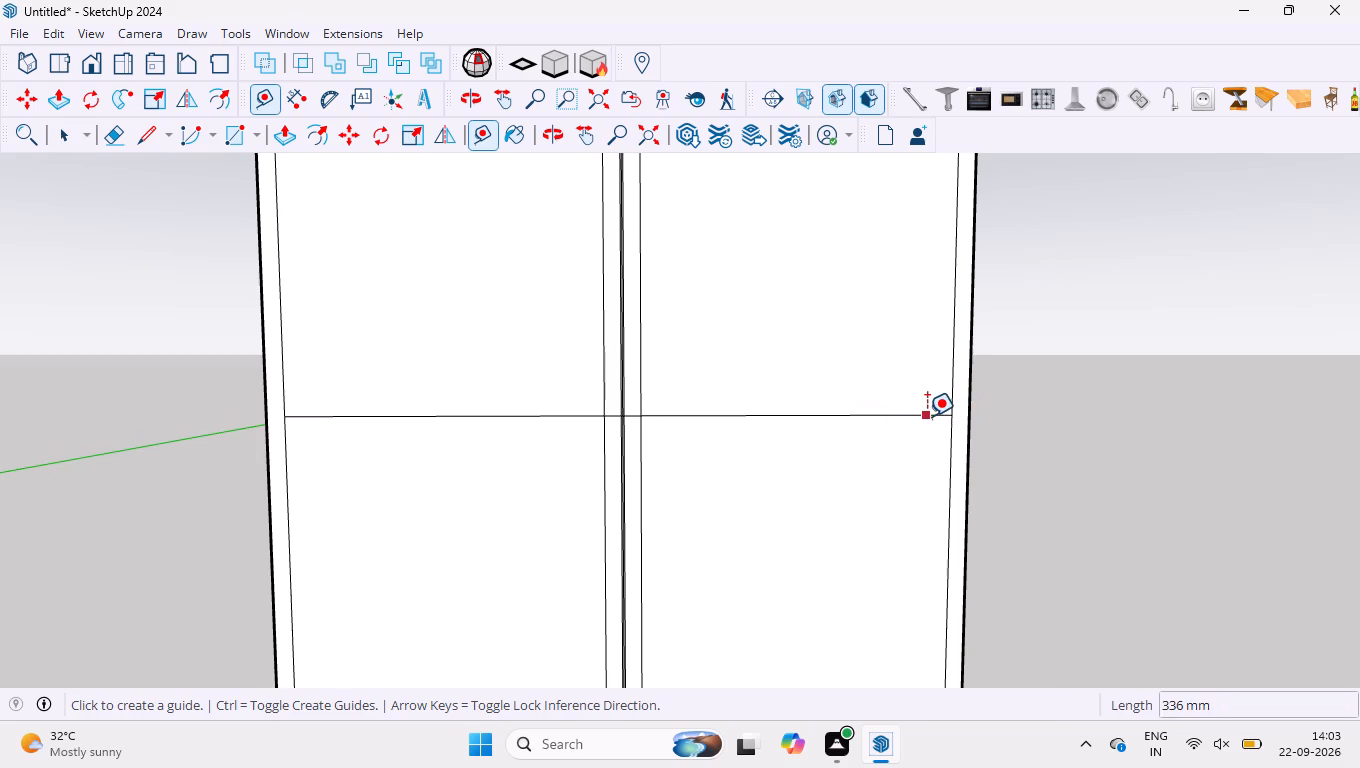
left_click(927, 416)
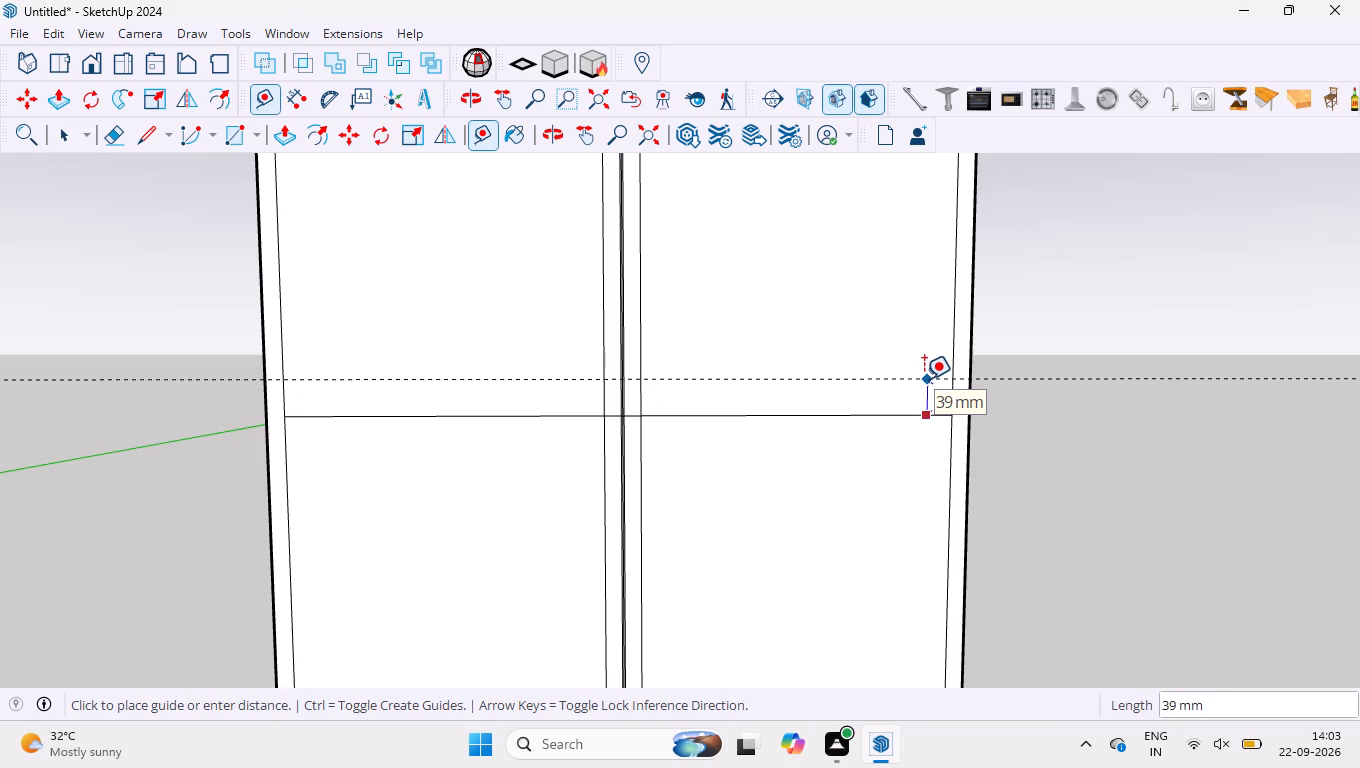
key("9")
key("Return")
scroll(928, 425, "up", 4)
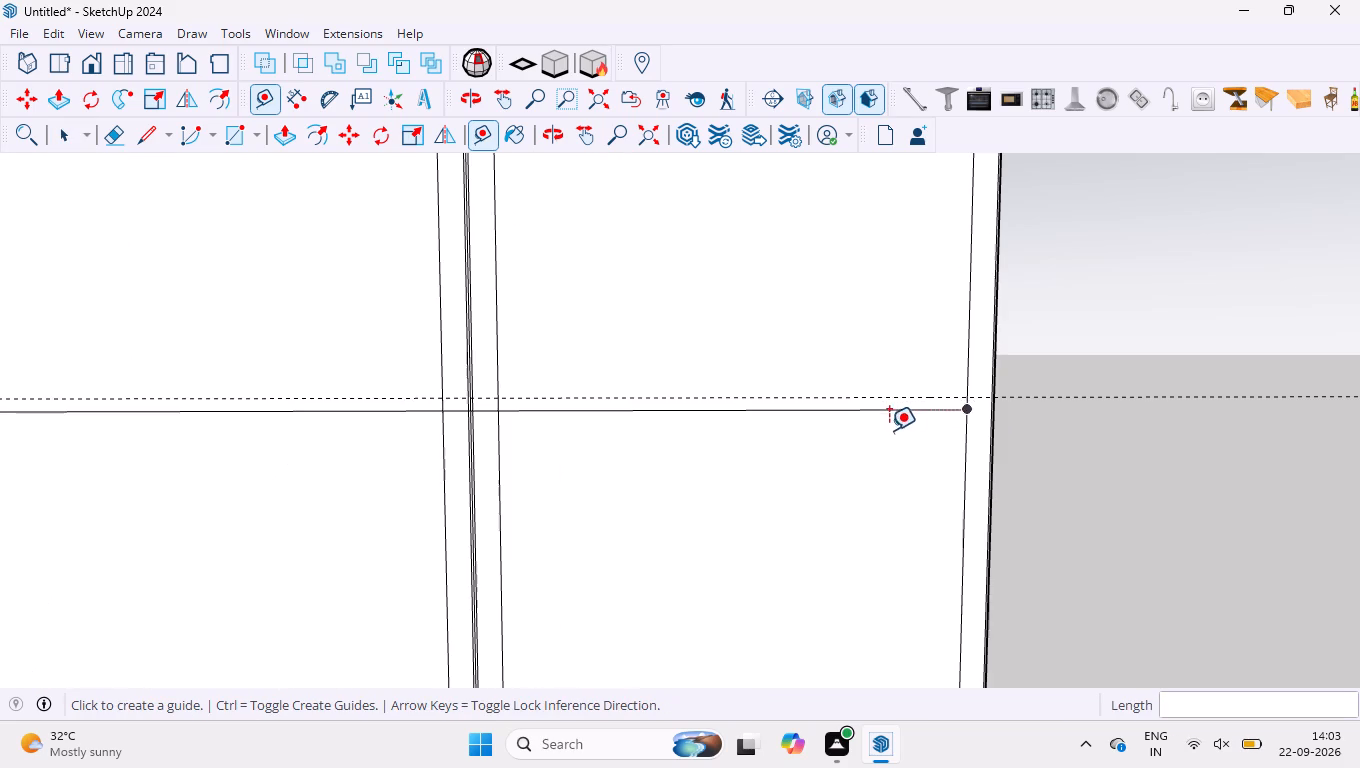
left_click(873, 412)
key("9")
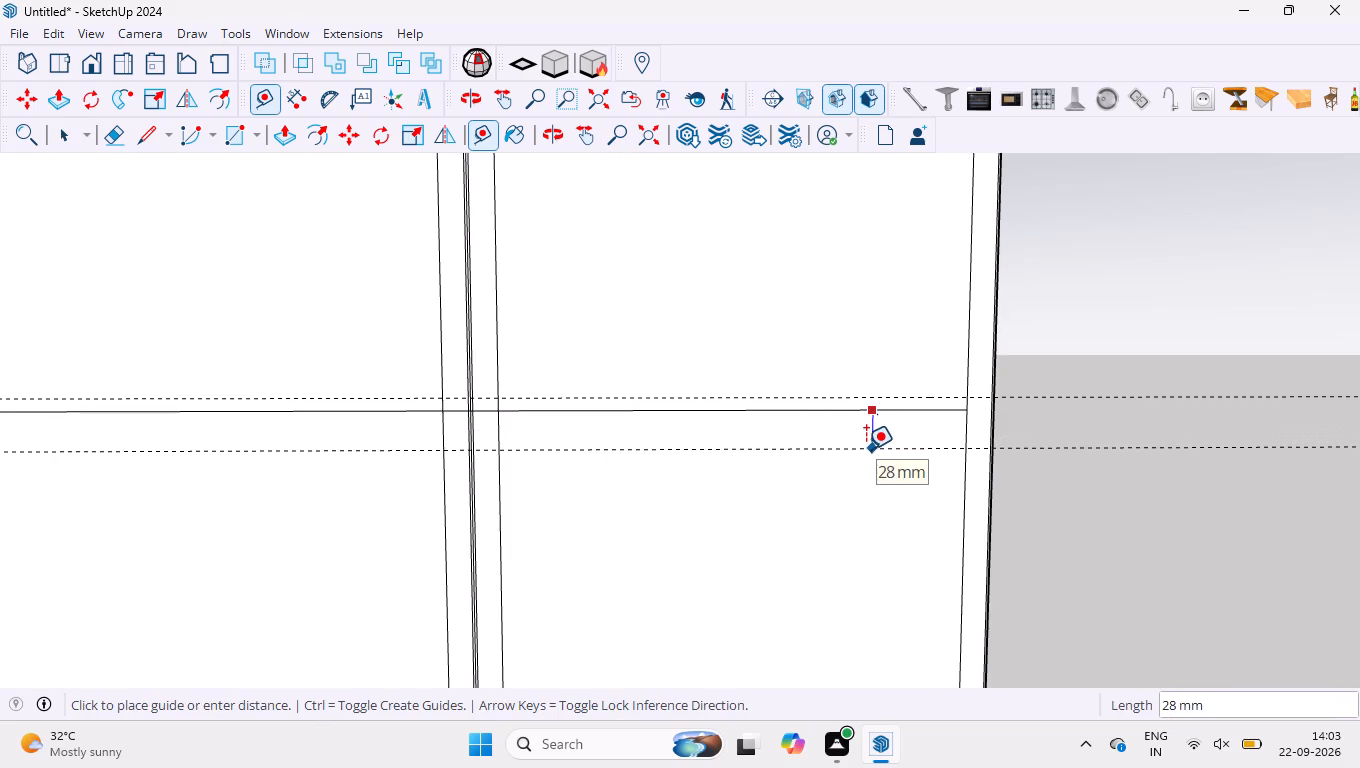
key("Return")
Draw a 711 mm line along the upper guide, between the outer inset edges of the two door bays.
key("l")
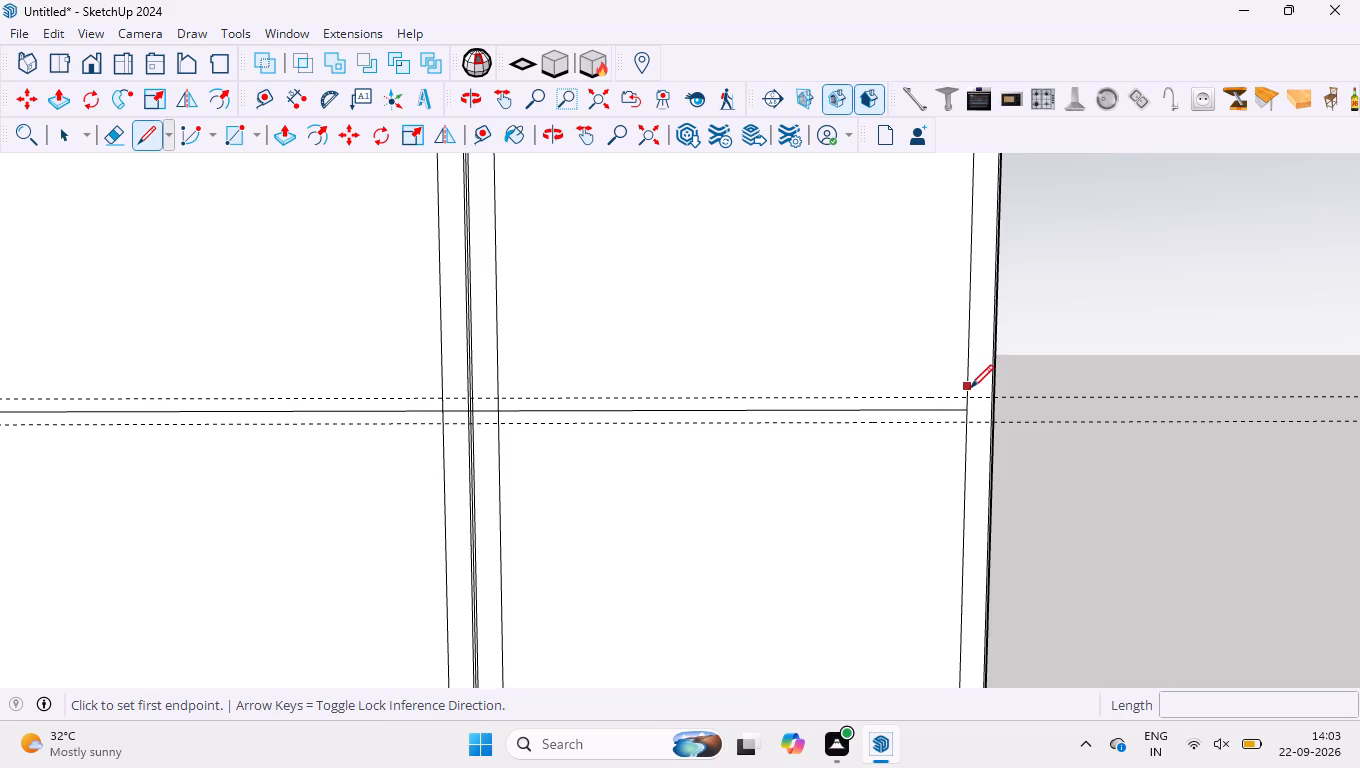
left_click(969, 393)
scroll(556, 331, "down", 3)
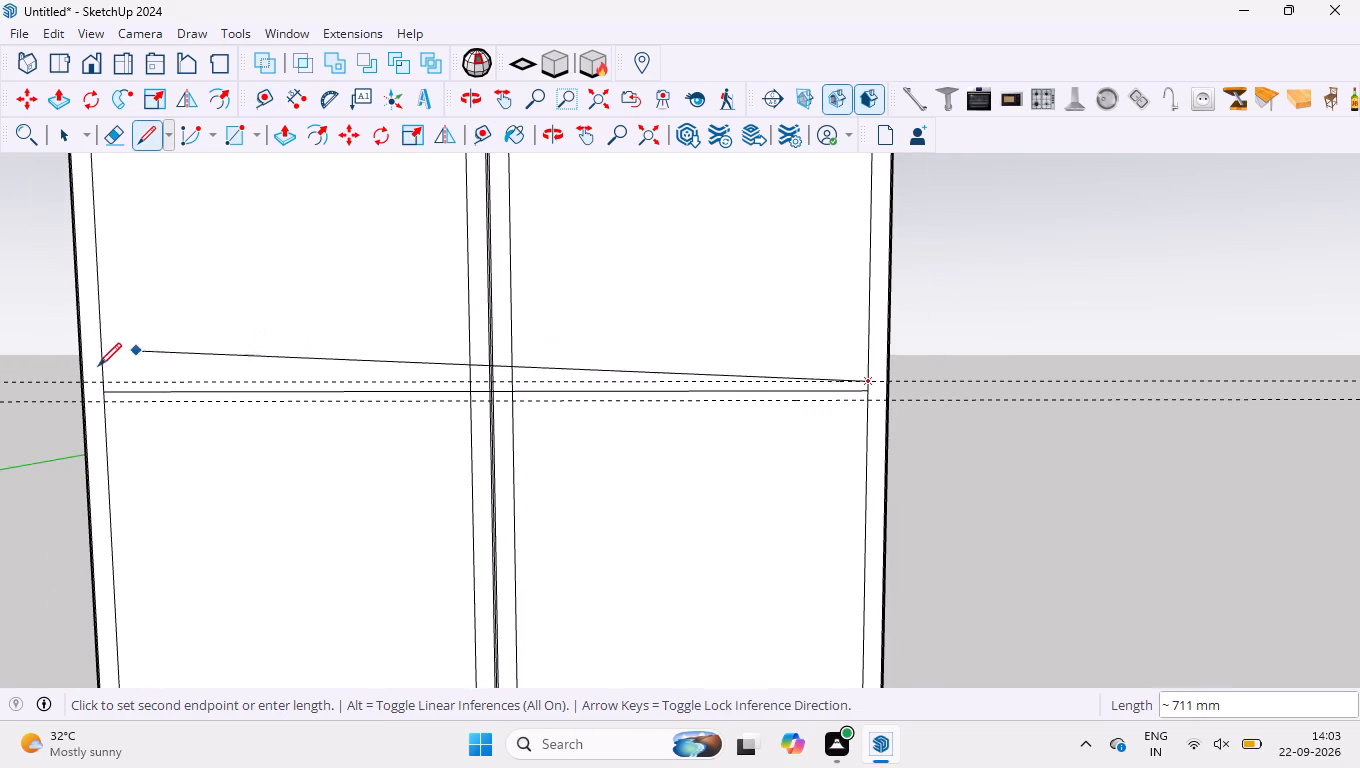
left_click(106, 375)
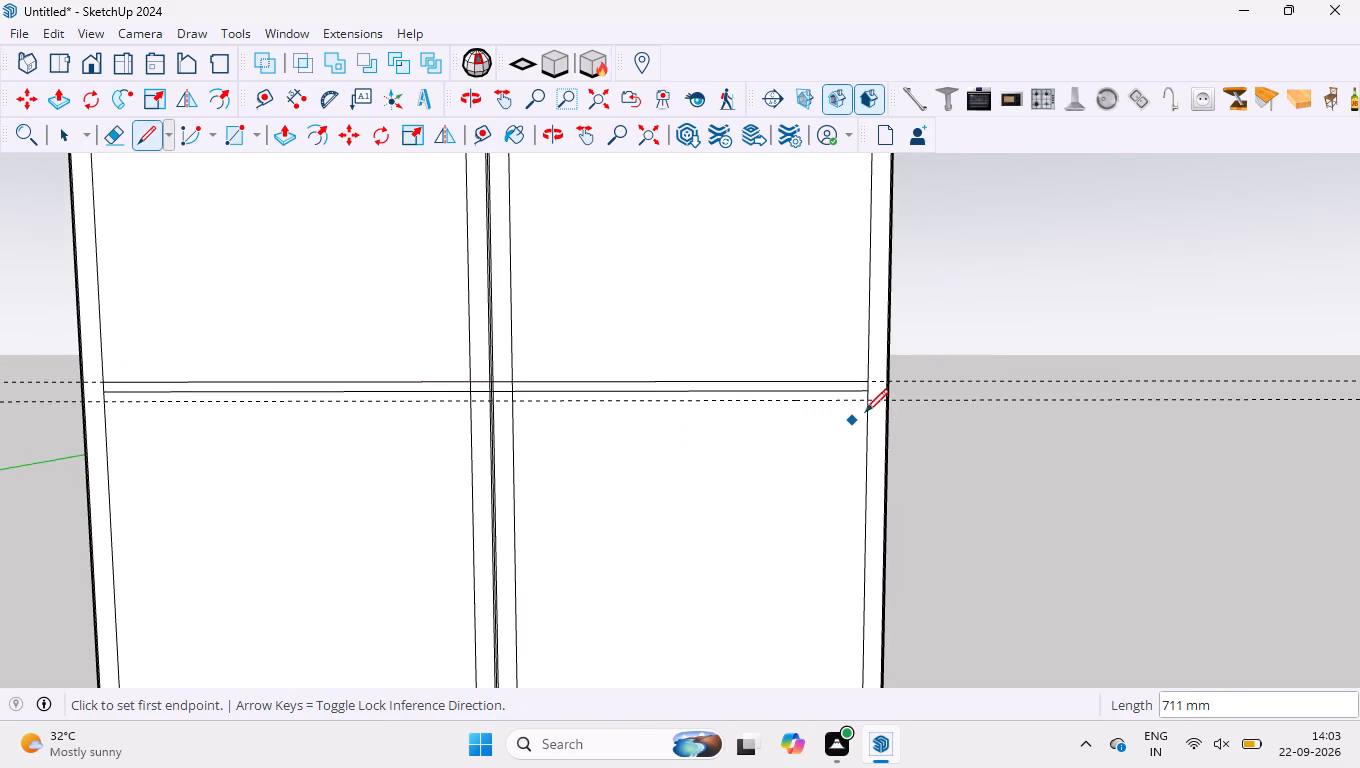
Draw a 711 mm line along the lower guide, between the outer inset edges of the two door bays.
left_click(869, 400)
key("space")
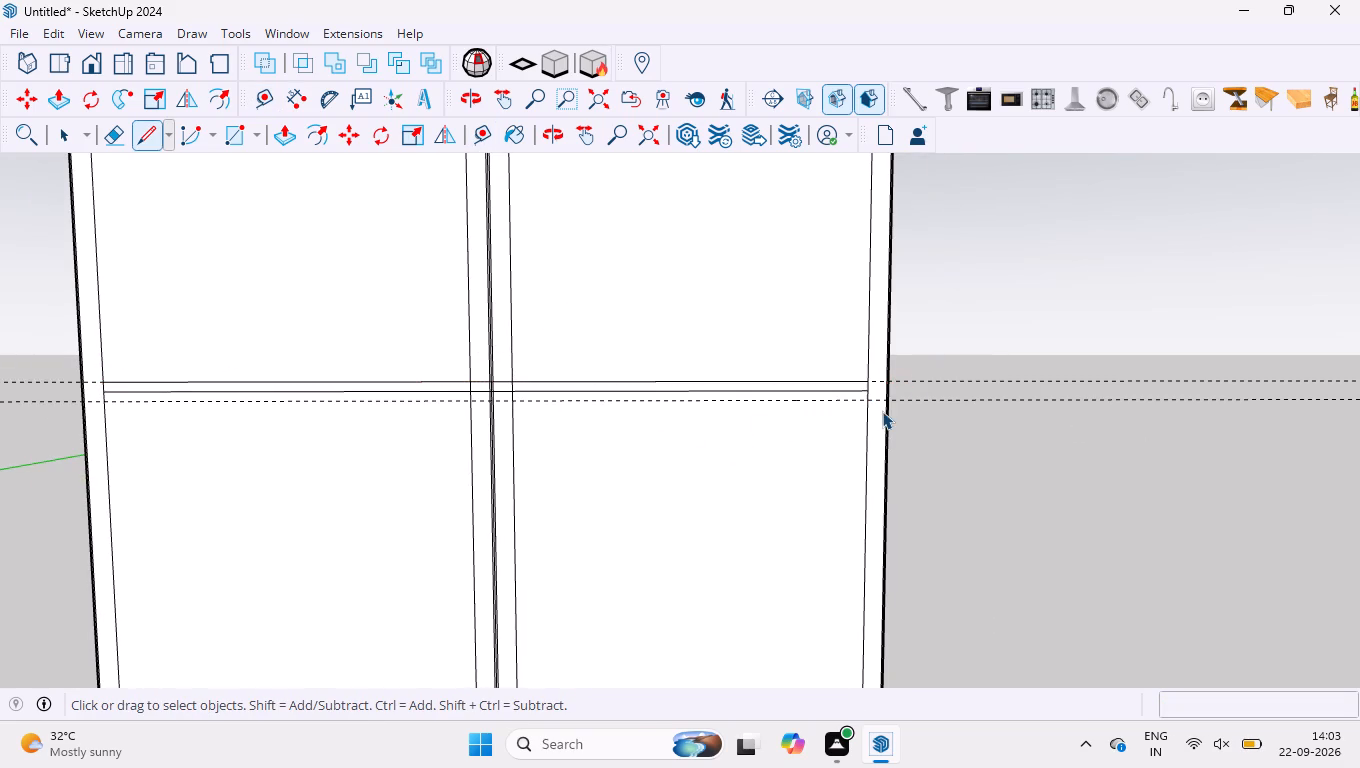
key("l")
scroll(865, 404, "up", 4)
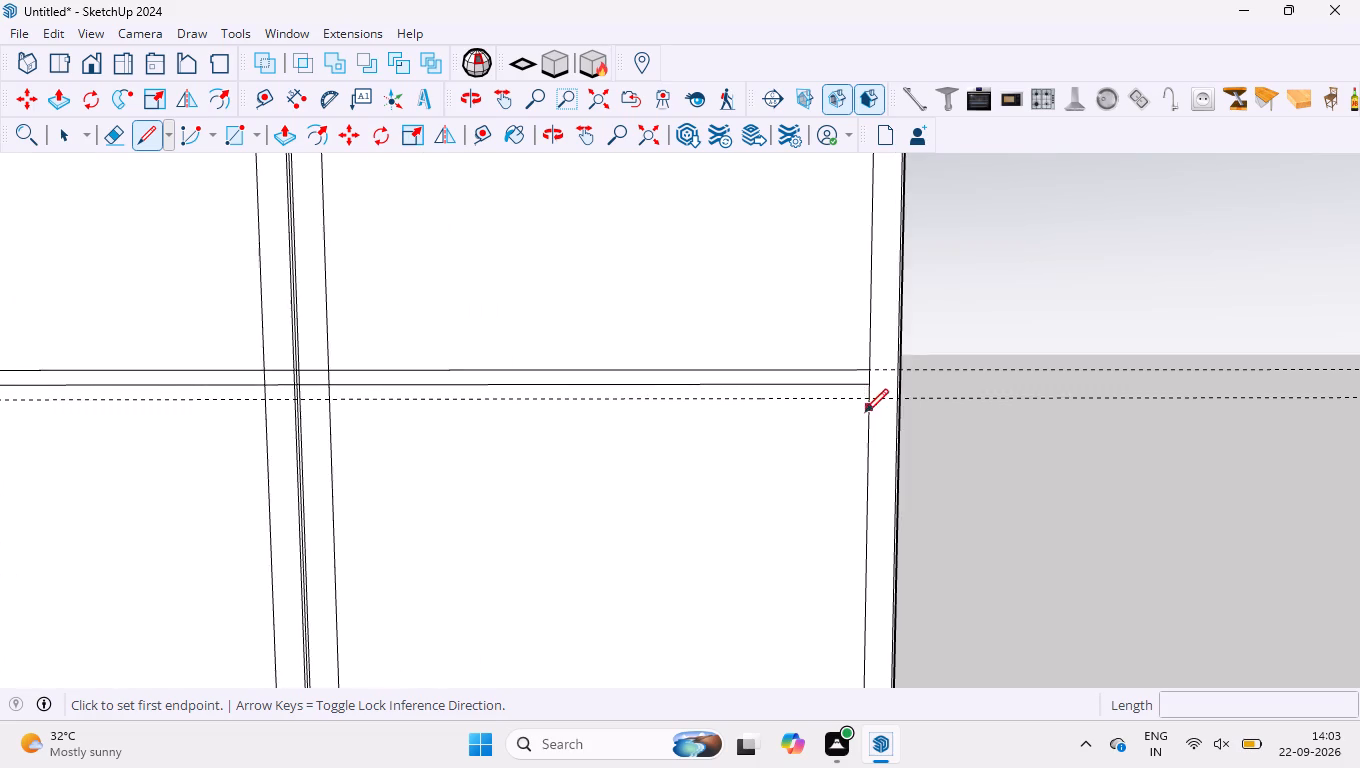
scroll(865, 410, "up", 2)
left_click(868, 398)
scroll(881, 419, "down", 4)
scroll(673, 416, "down", 2)
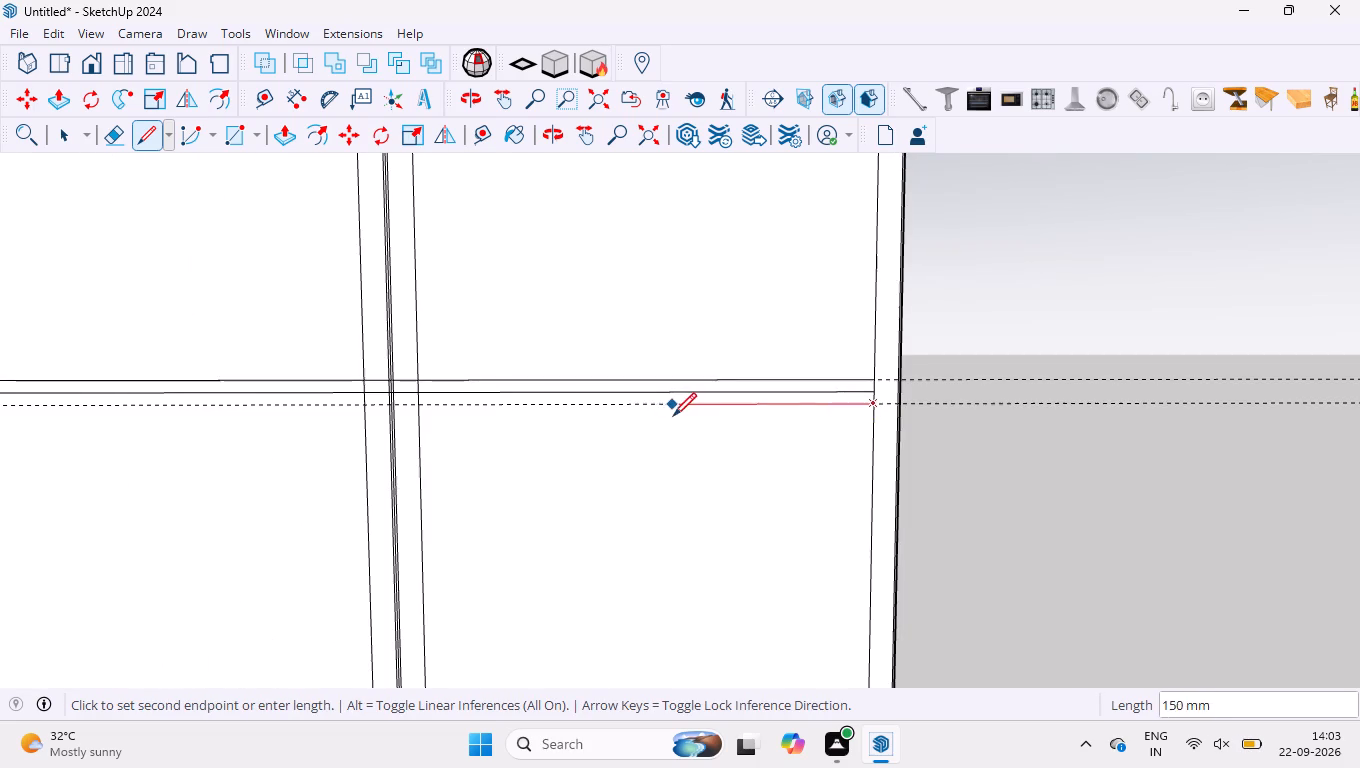
scroll(673, 416, "down", 2)
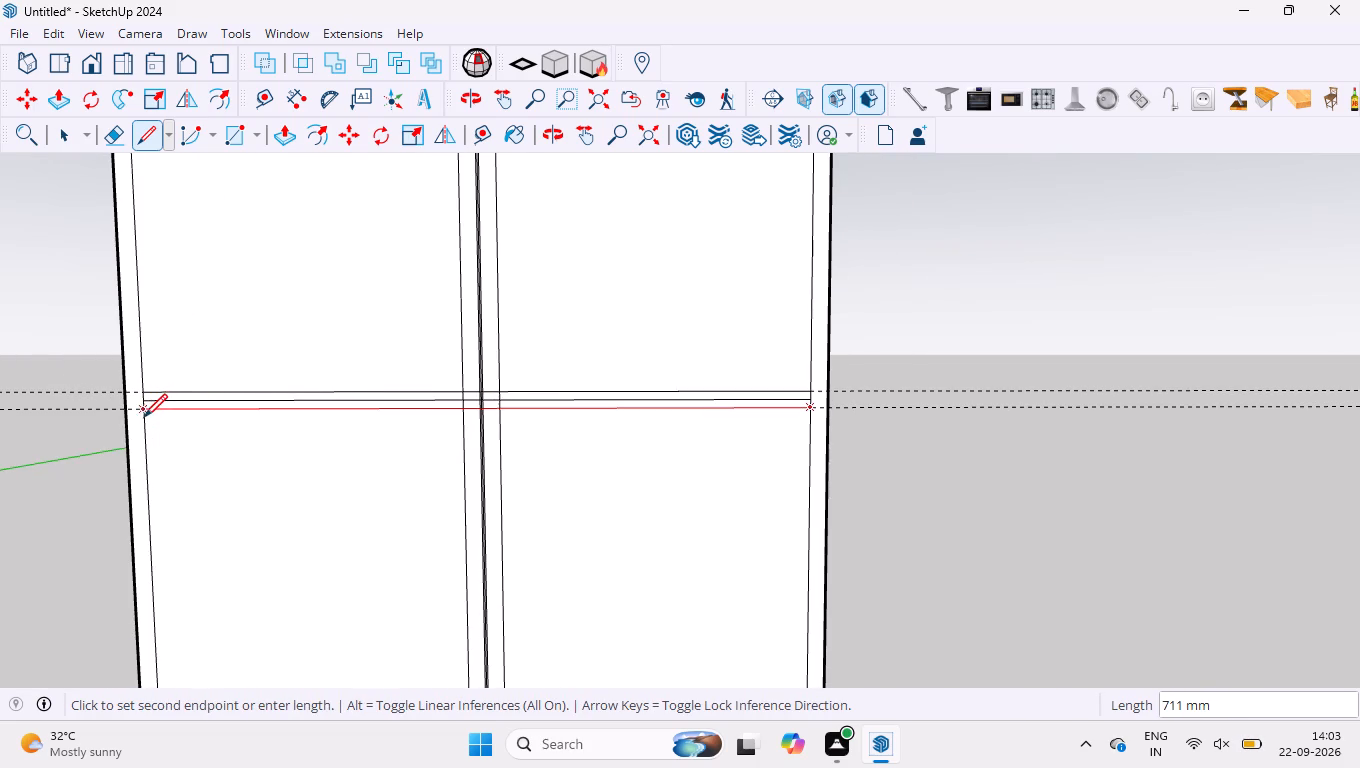
left_click(144, 417)
key("space")
Delete the two horizontal guides around the topmost shelf line.
scroll(951, 348, "down", 5)
left_click_drag(1123, 338, 1036, 477)
key("Delete")
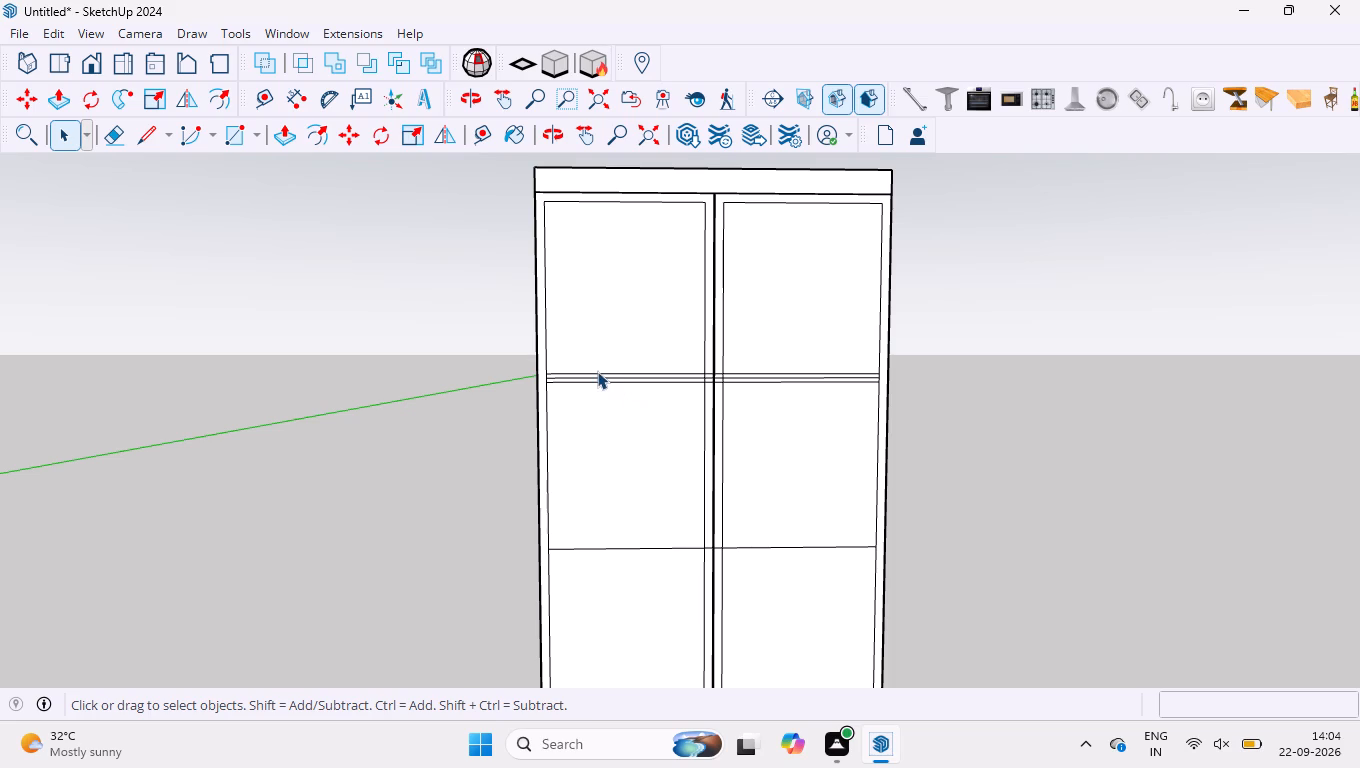
Erase the vertical centre-gap line segments between the upper and lower edges of the topmost shelf.
scroll(731, 369, "up", 4)
scroll(682, 364, "up", 20)
key("r")
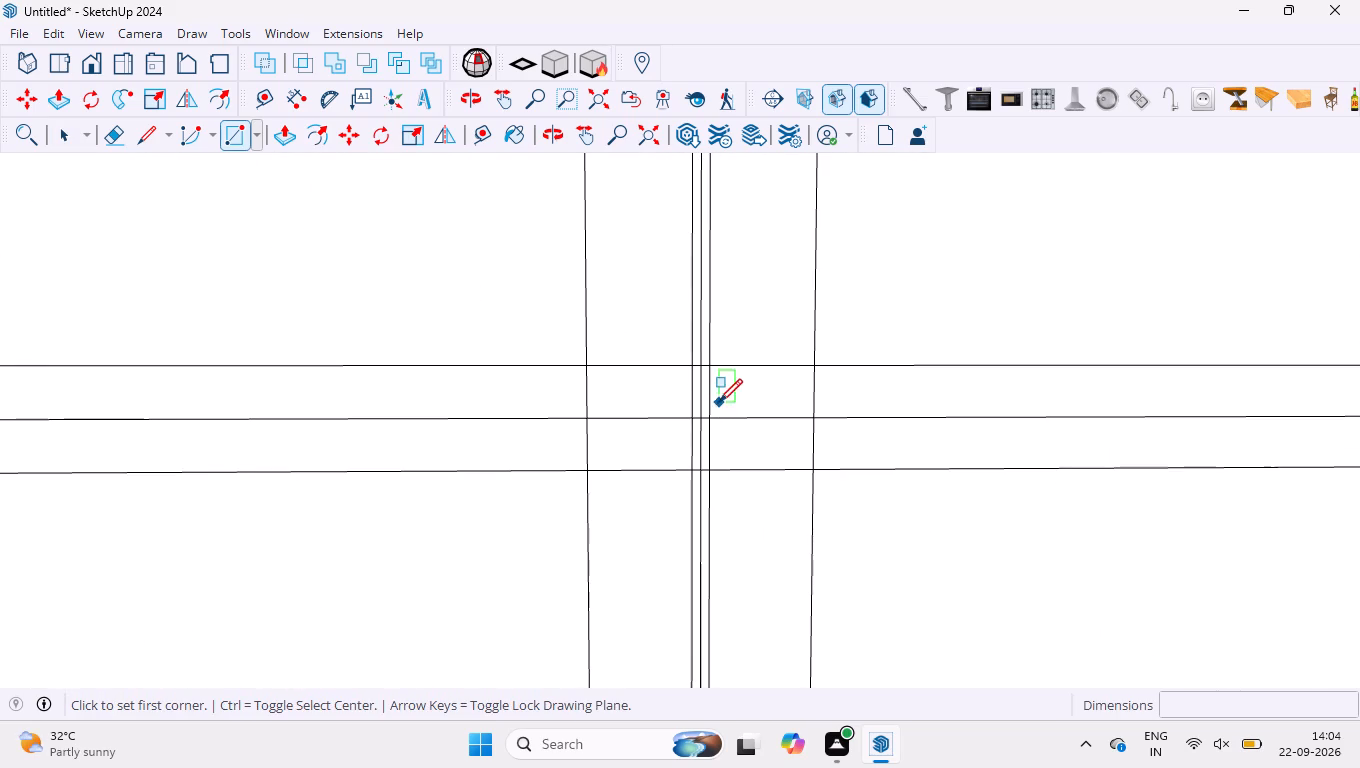
key("e")
left_click_drag(658, 385, 679, 382)
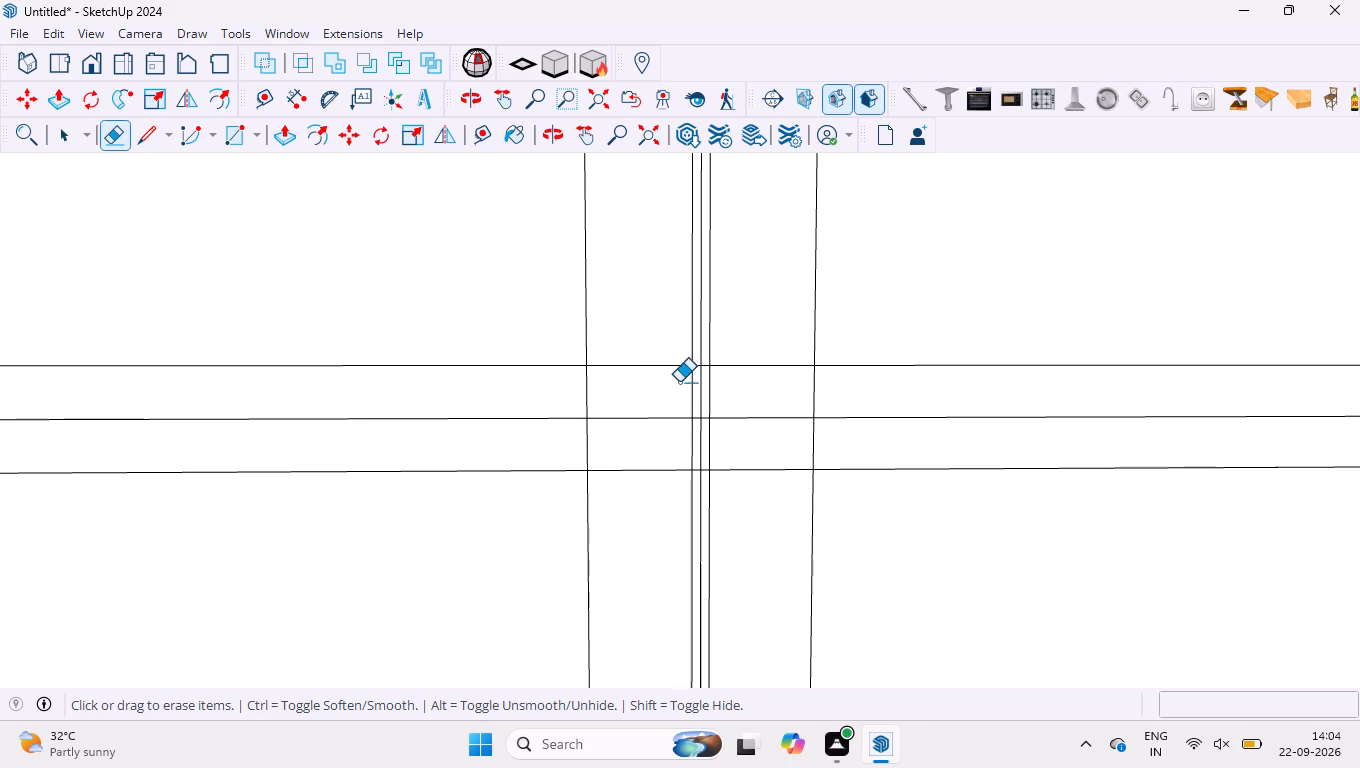
left_click_drag(679, 382, 727, 387)
left_click_drag(660, 445, 743, 443)
scroll(635, 343, "down", 5)
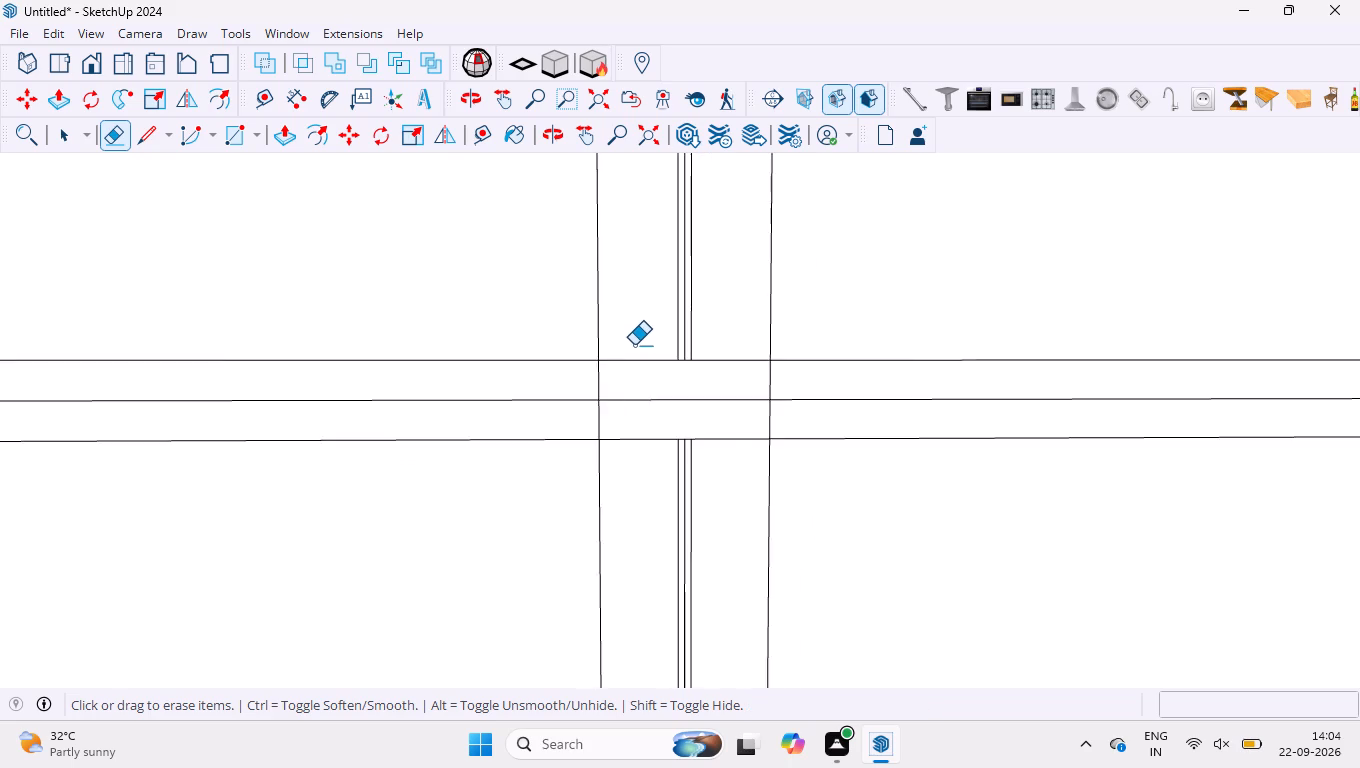
scroll(636, 340, "down", 9)
scroll(695, 285, "down", 6)
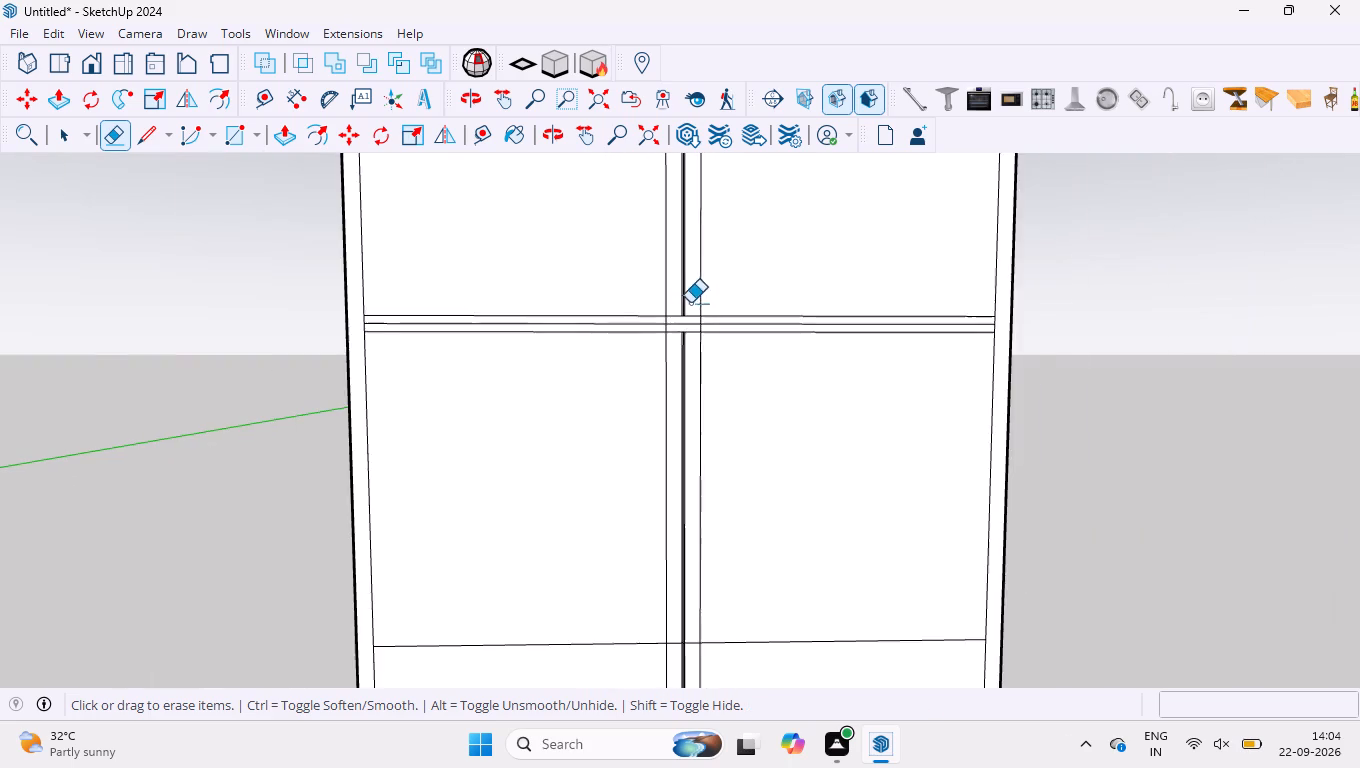
scroll(685, 285, "down", 5)
key("space")
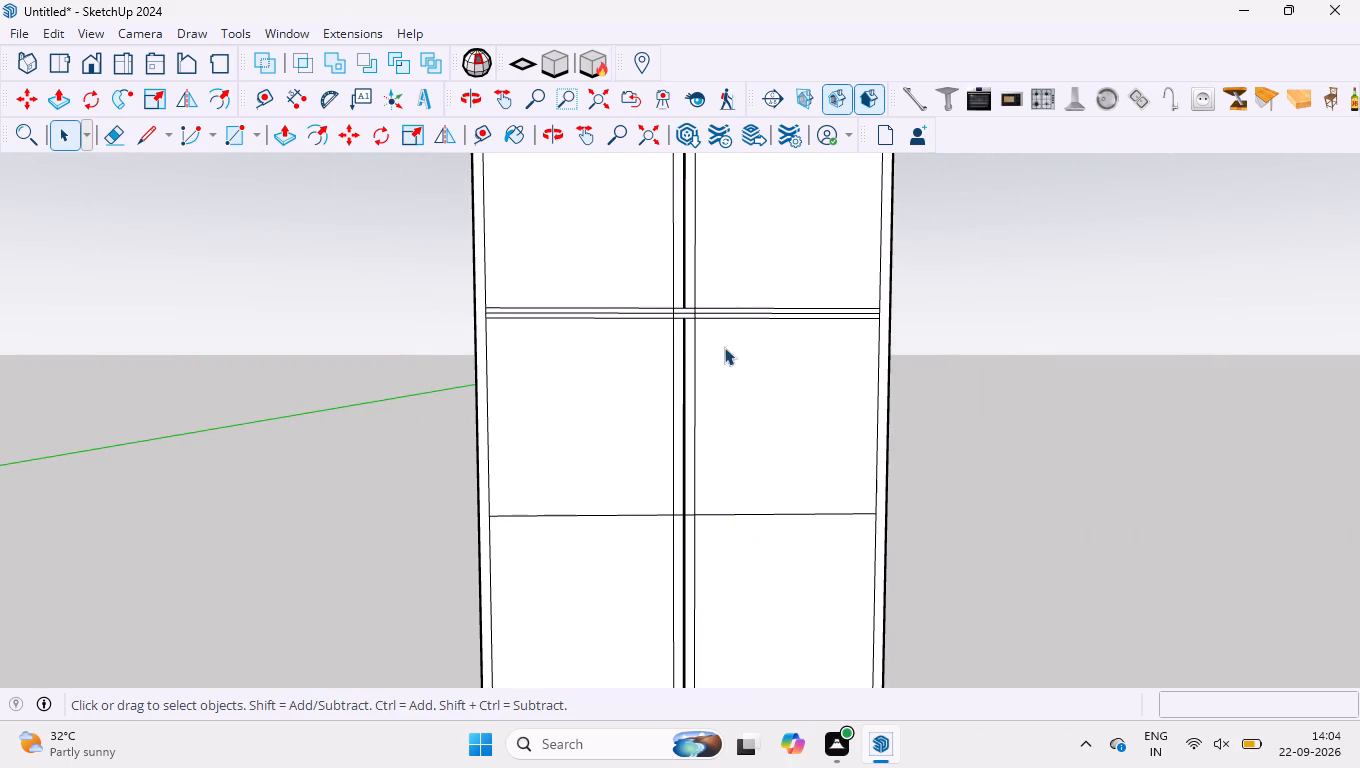
Copy the topmost shelf's upper and lower edge lines in both bays about 368 mm down, centred on the second shelf line.
scroll(719, 320, "up", 7)
left_click_drag(904, 293, 869, 341)
left_click(1341, 300)
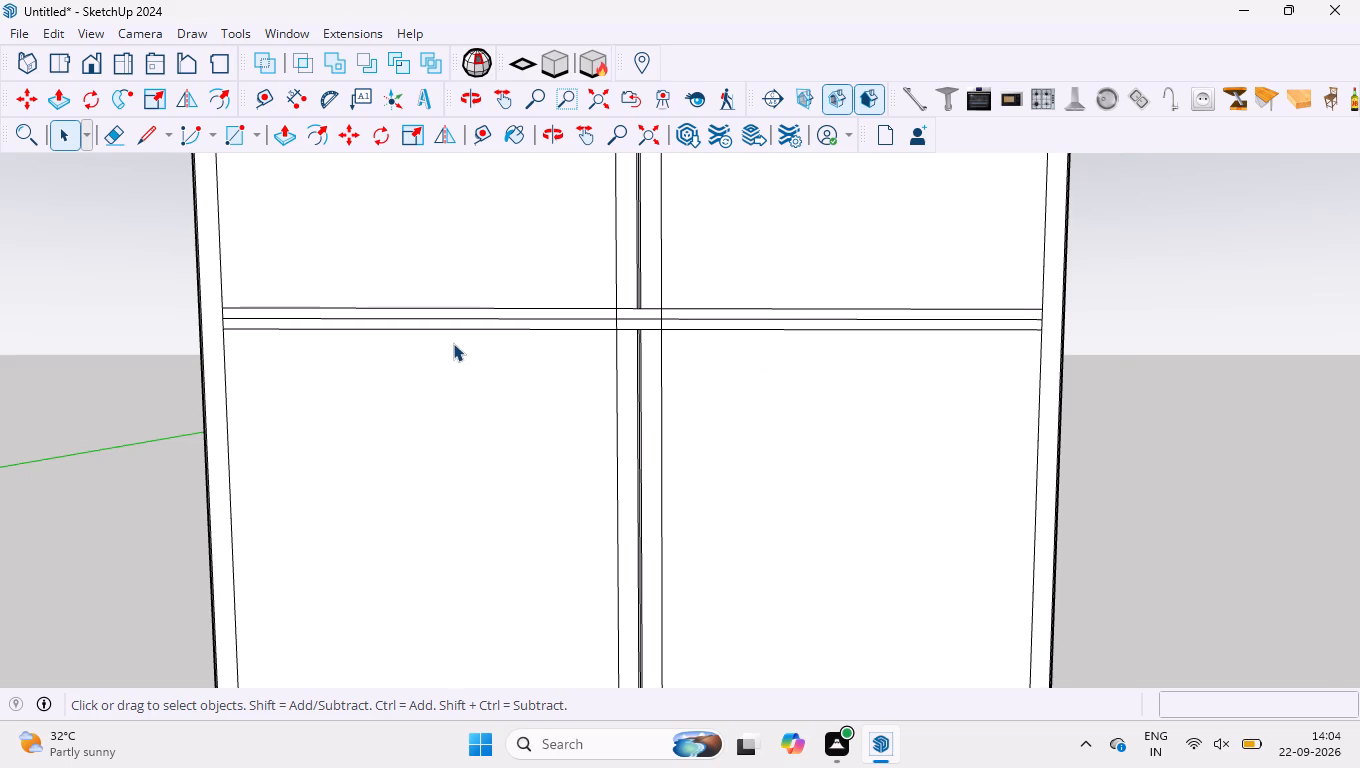
scroll(486, 303, "up", 3, "ctrl")
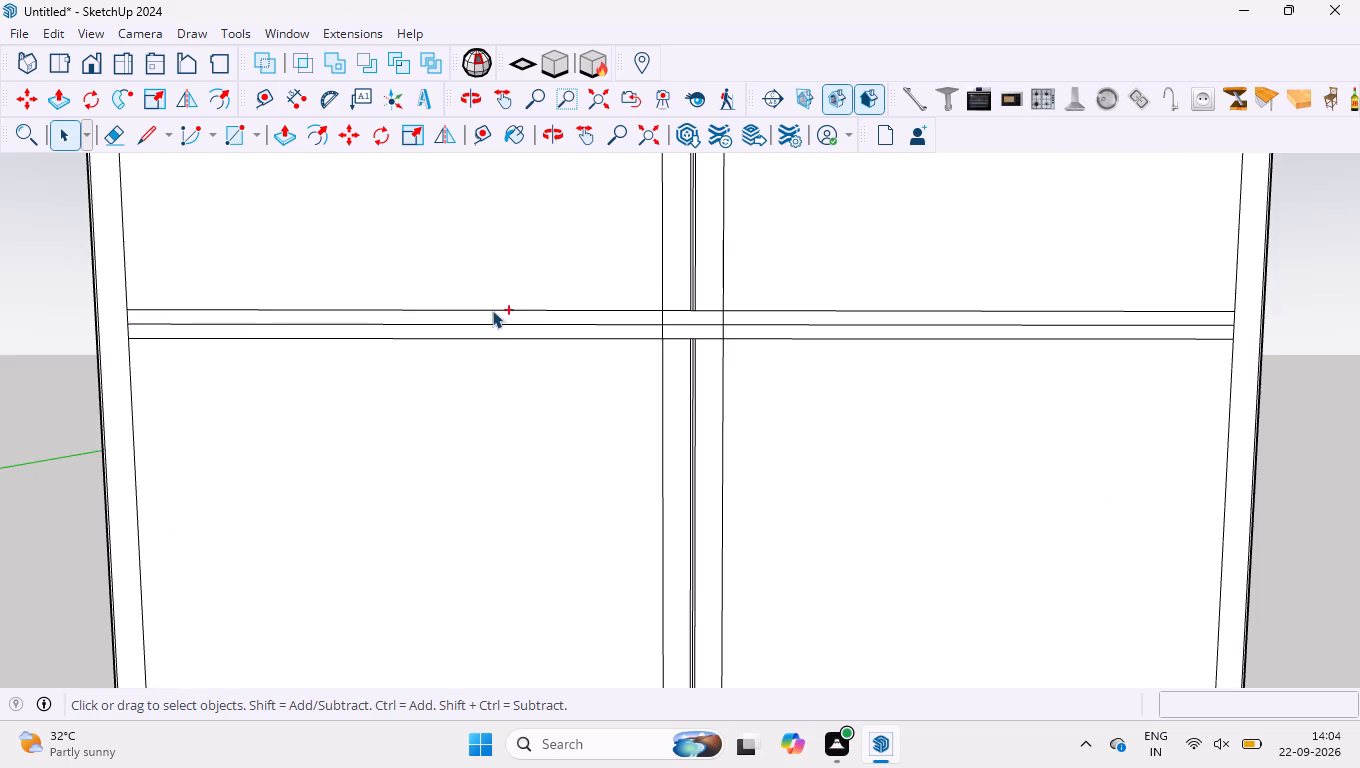
left_click(492, 307, "ctrl")
left_click(486, 308)
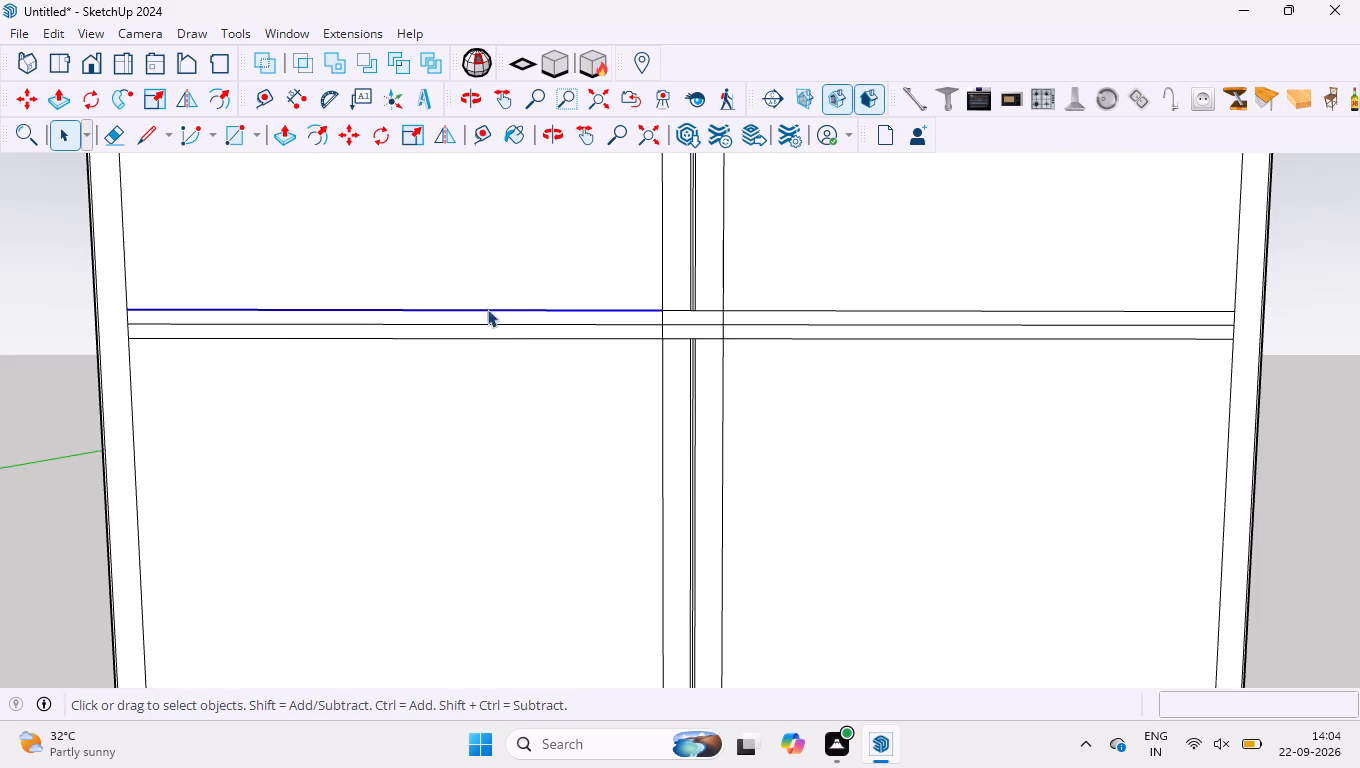
left_click(484, 323, "ctrl")
left_click(484, 334, "ctrl")
left_click(484, 338, "ctrl")
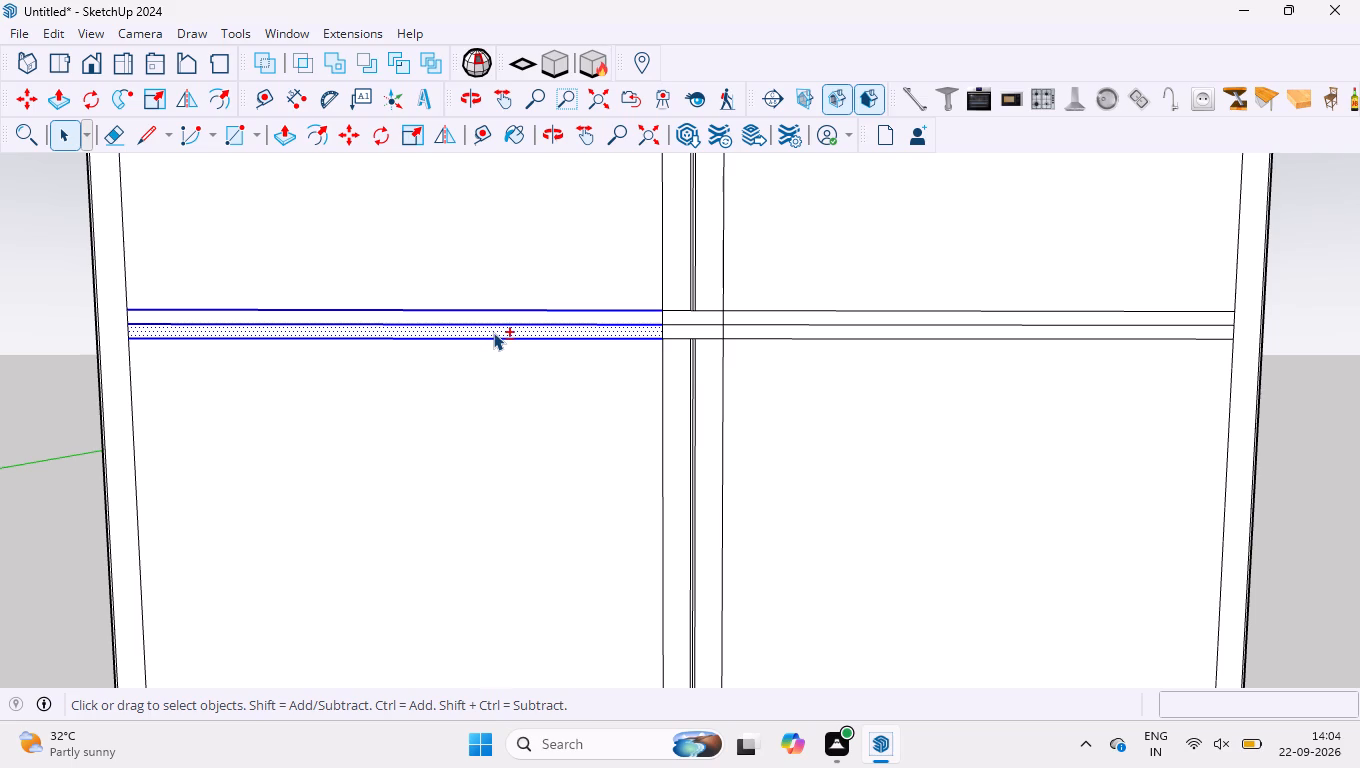
left_click(493, 332, "shift")
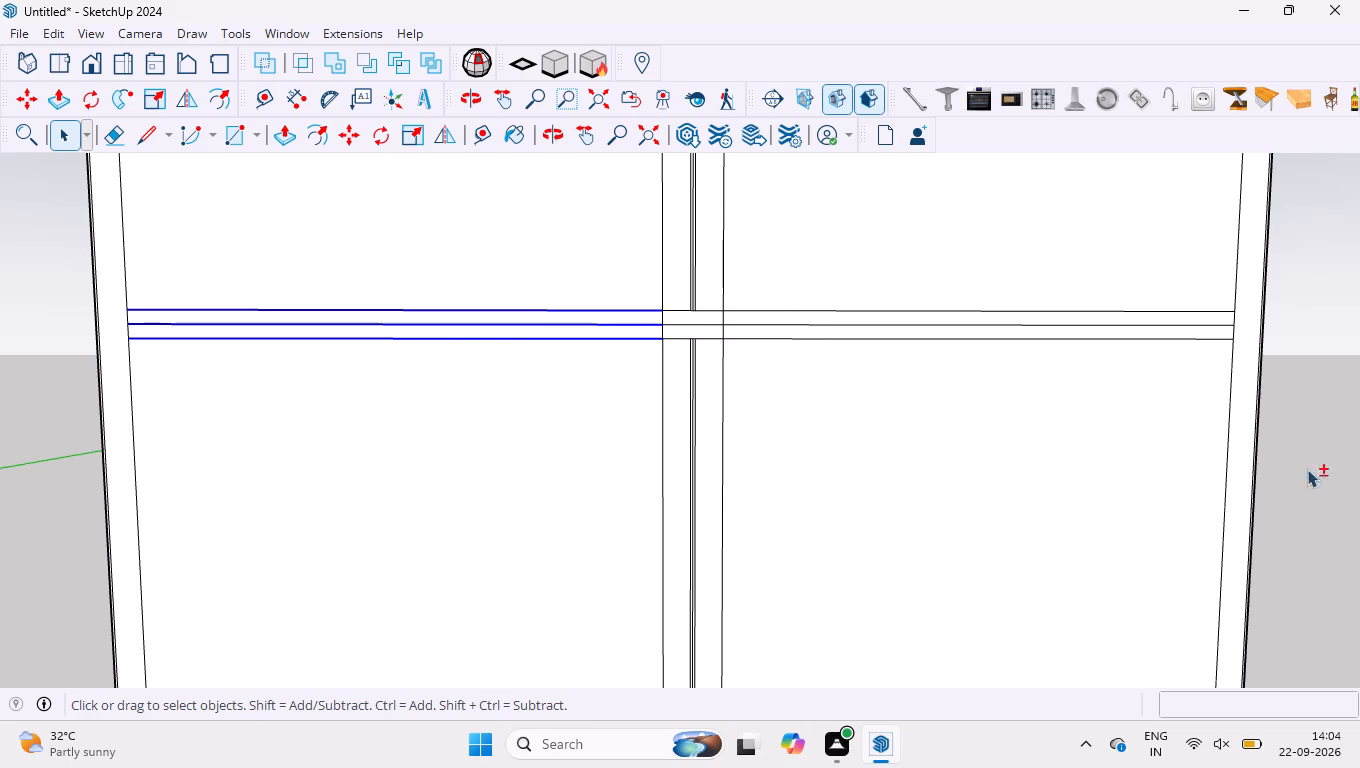
left_click(896, 311, "shift")
left_click(890, 320, "shift")
left_click(887, 337, "shift")
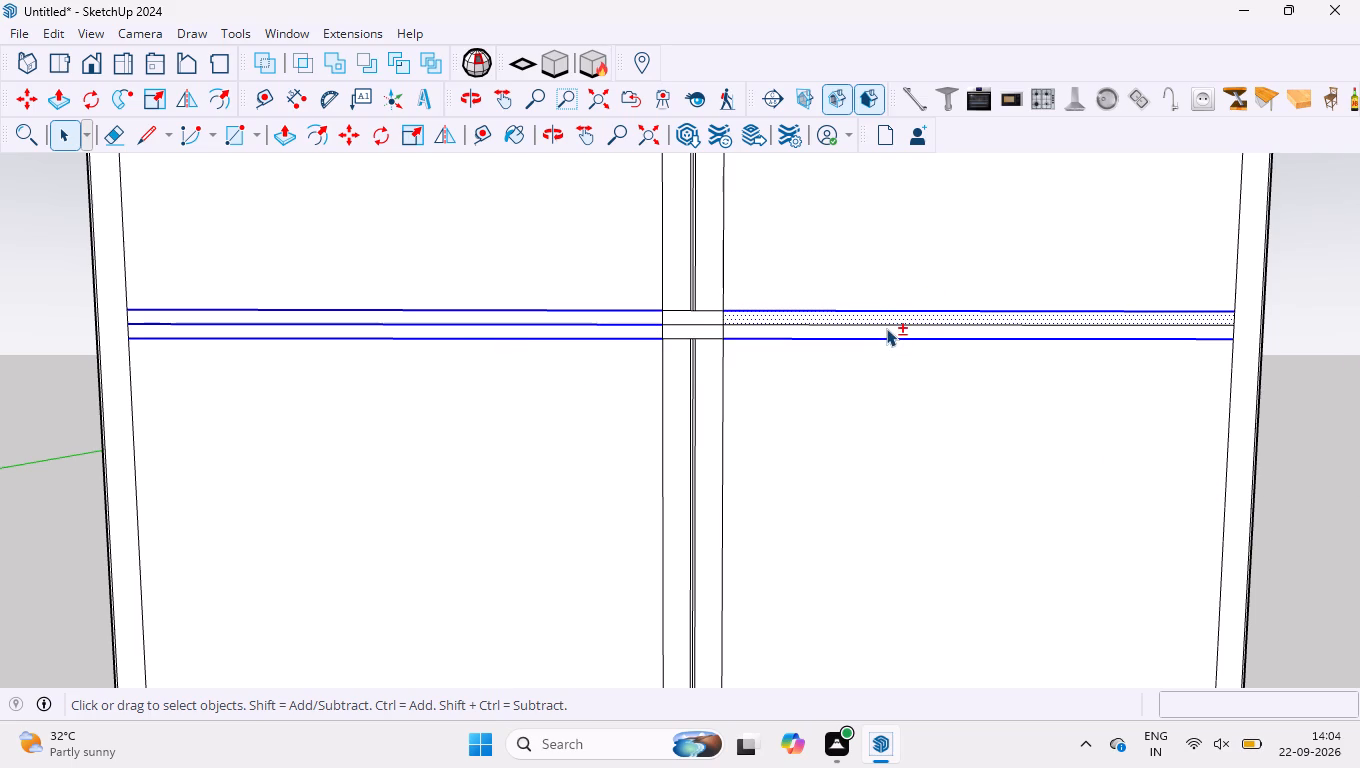
left_click(886, 325, "shift")
scroll(885, 317, "up", 7, "shift")
left_click(883, 322, "shift")
scroll(785, 228, "down", 2, "shift")
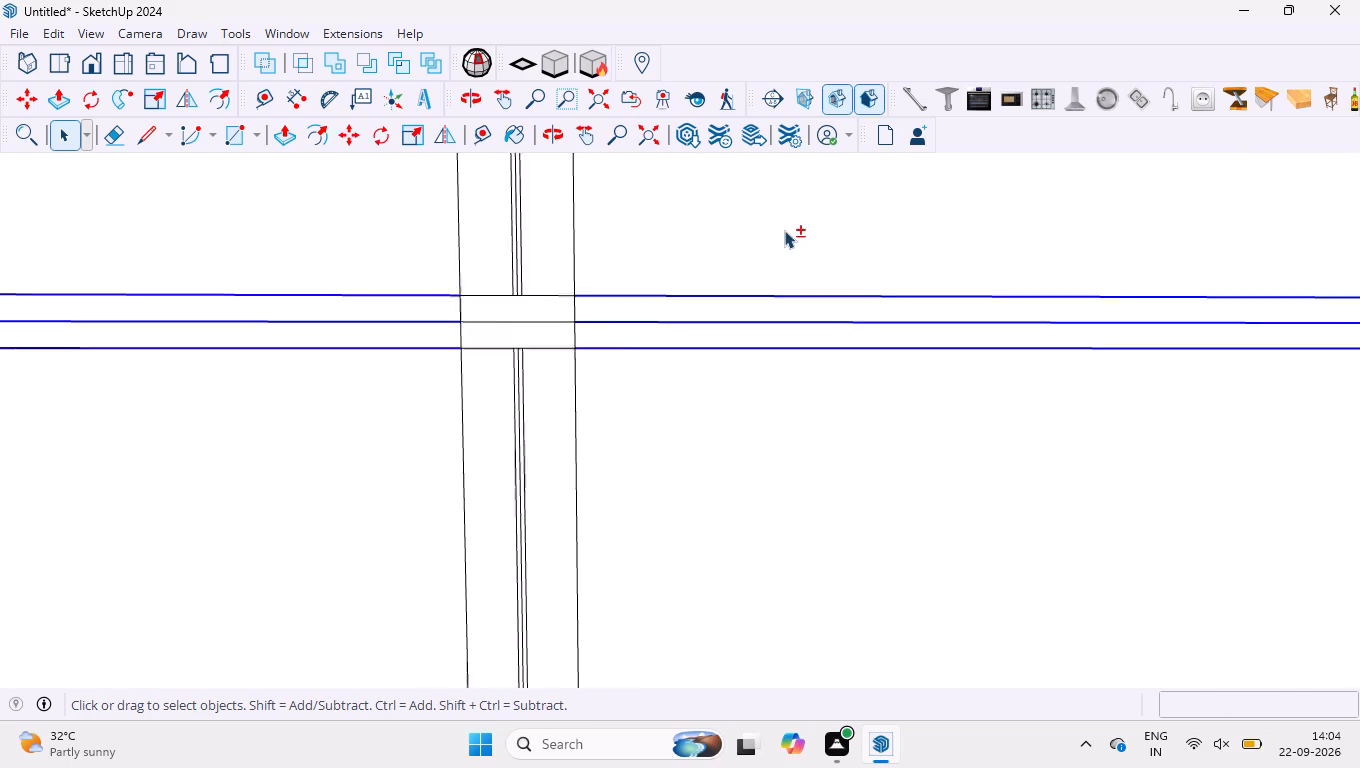
scroll(784, 230, "down", 13, "shift")
scroll(887, 225, "down", 4)
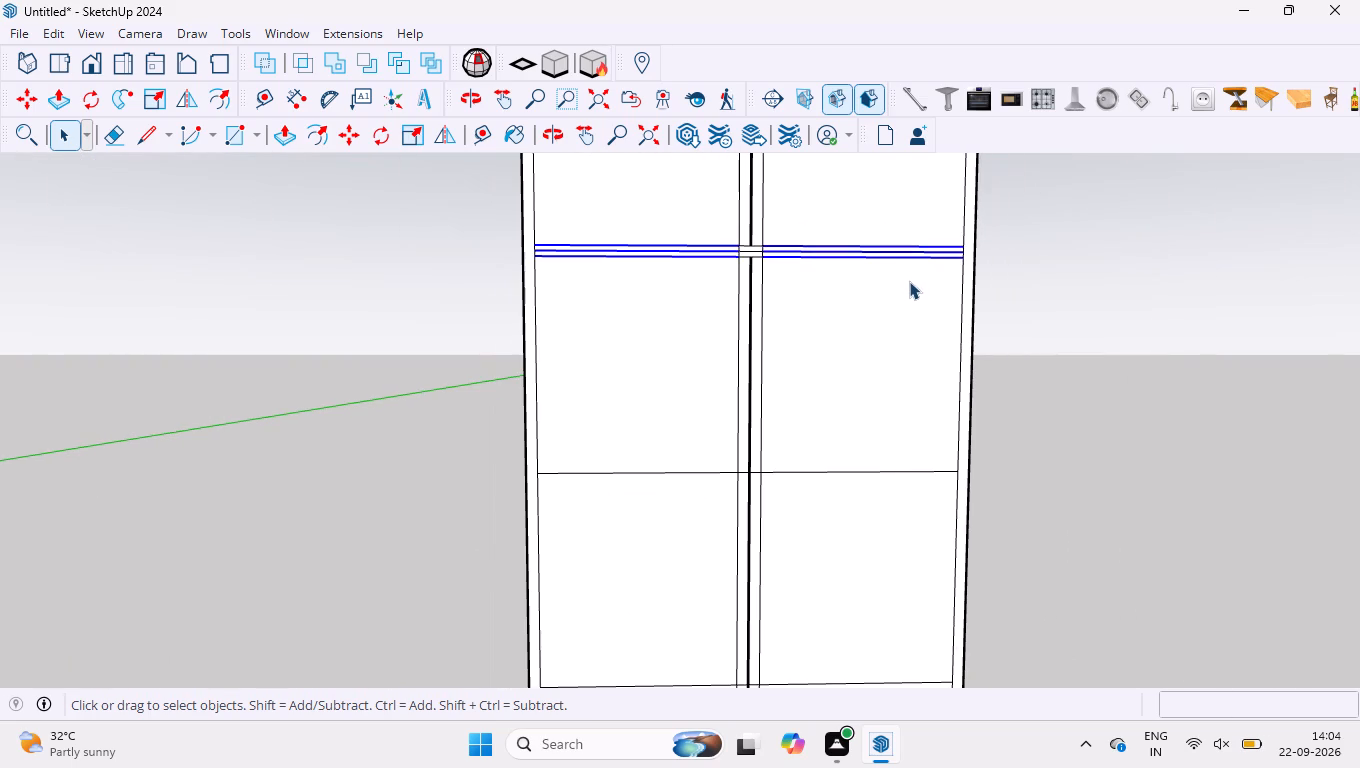
scroll(891, 243, "up", 13)
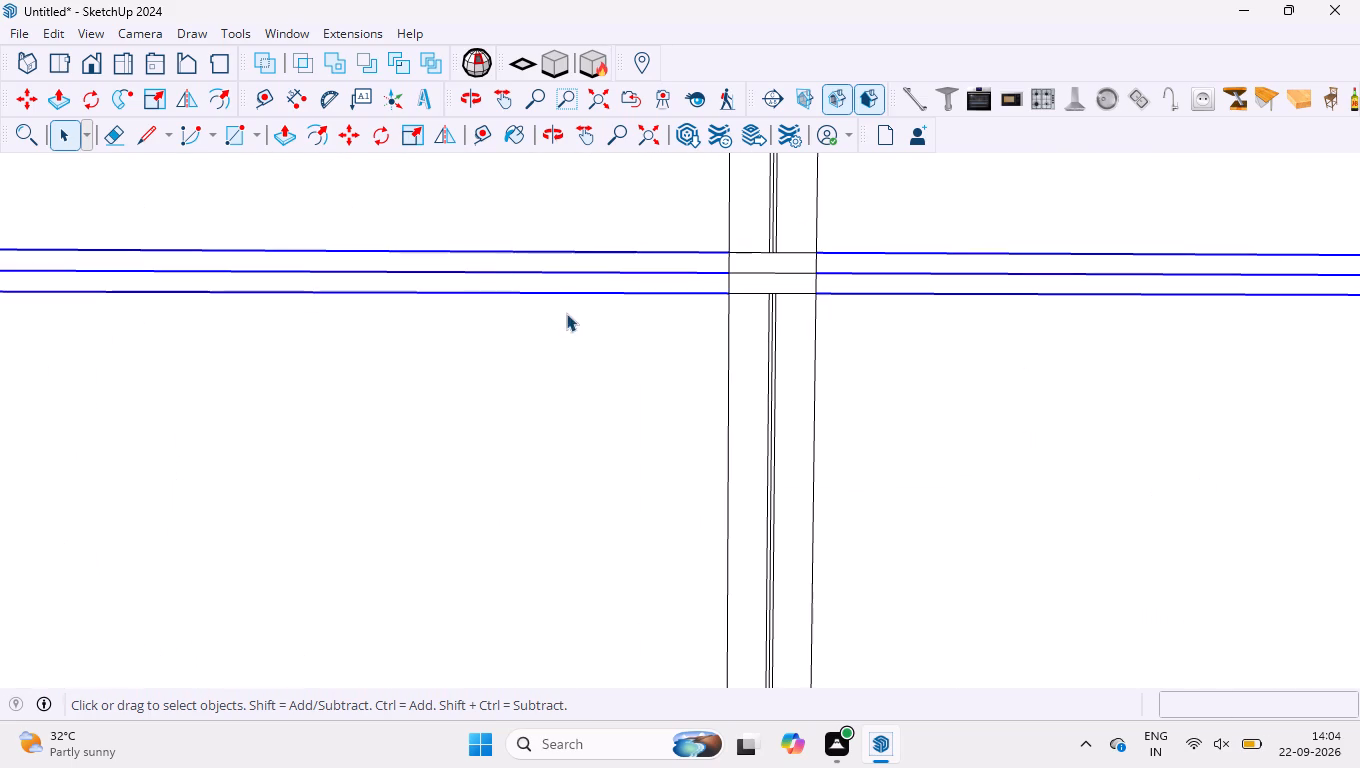
left_click(560, 272, "shift")
left_click(853, 273, "shift")
scroll(762, 244, "down", 3)
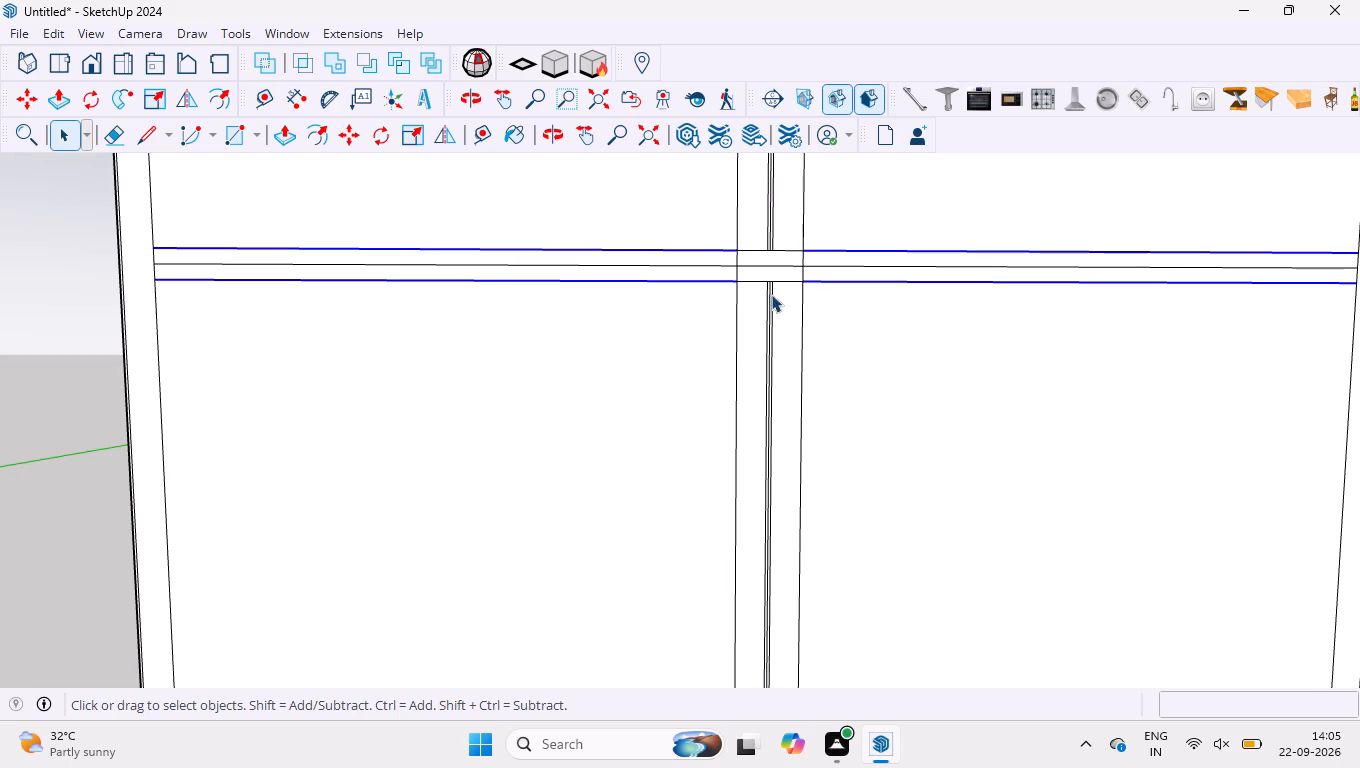
key("m")
scroll(759, 280, "down", 10)
scroll(1034, 253, "up", 4)
scroll(926, 313, "up", 6)
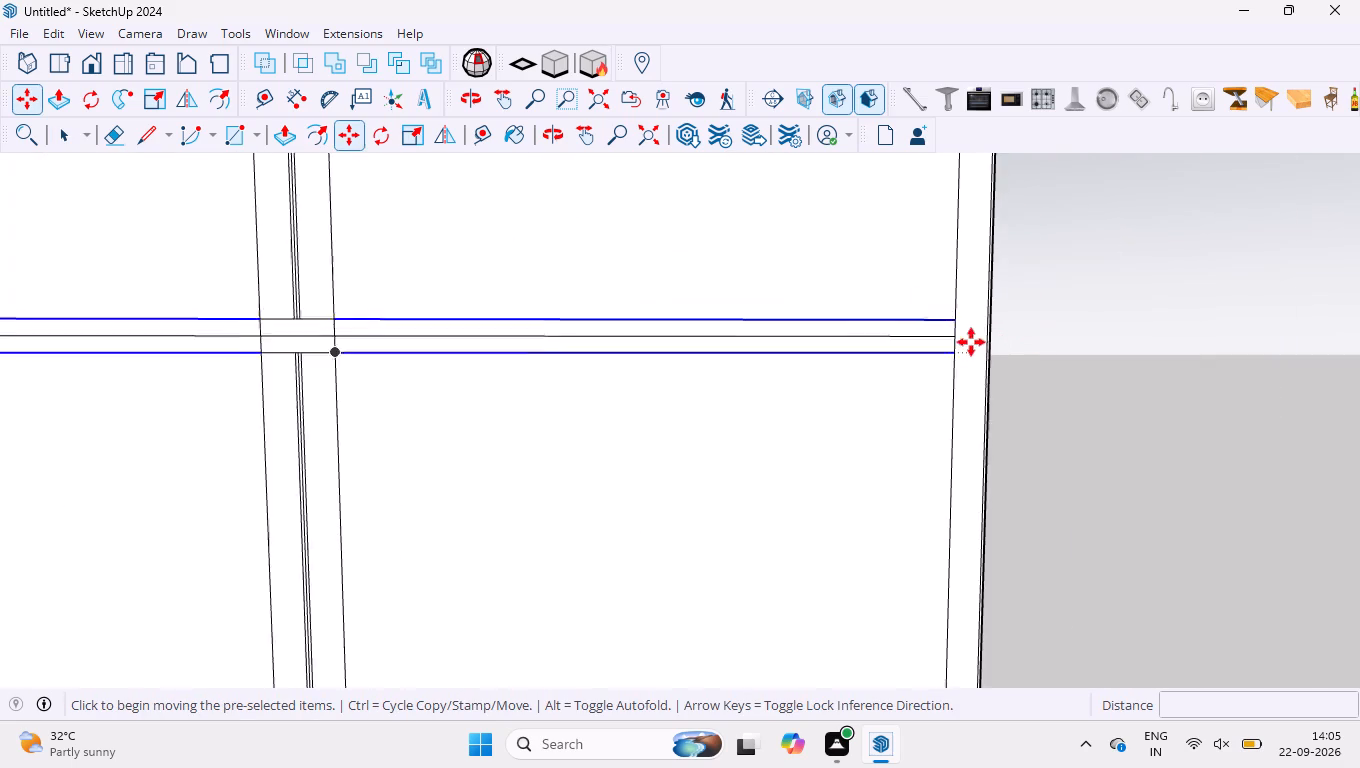
scroll(971, 342, "up", 1)
left_click(951, 336)
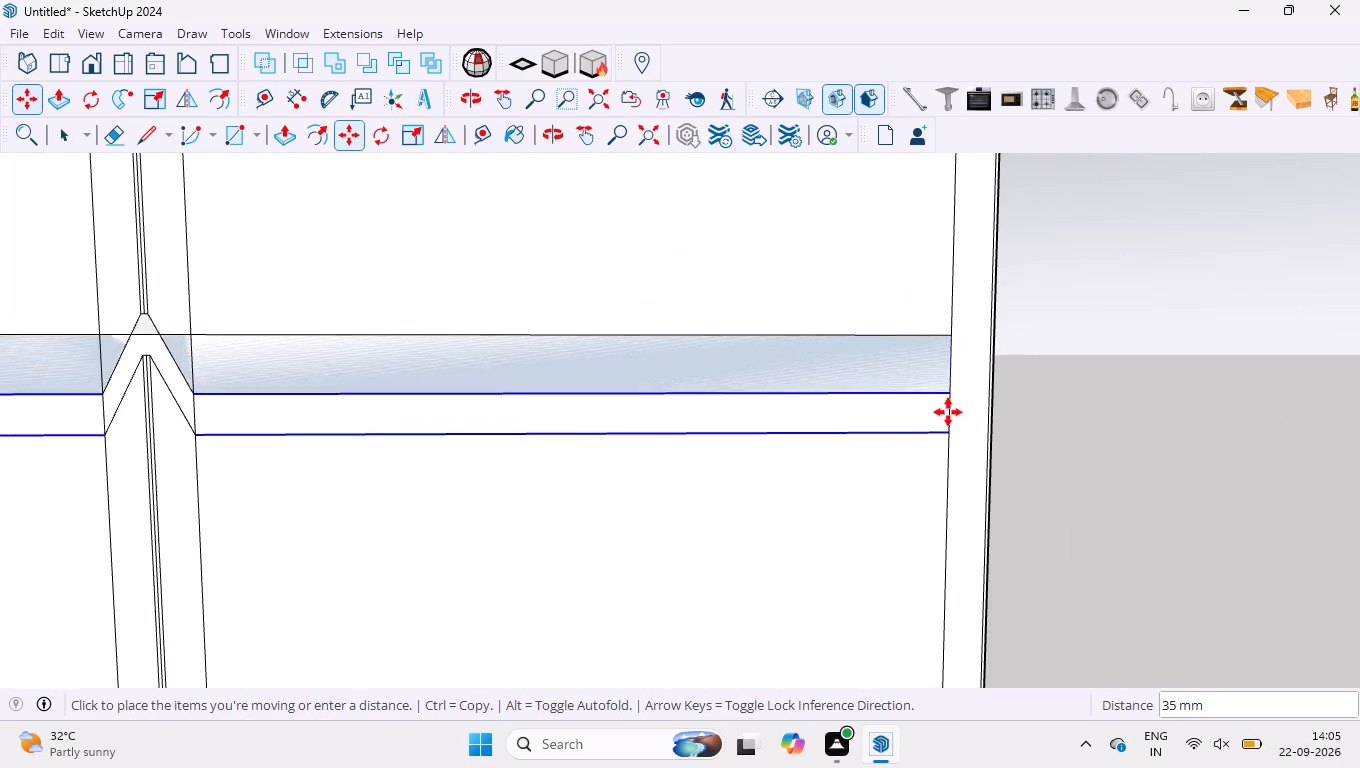
scroll(911, 343, "down", 19)
scroll(909, 515, "up", 2)
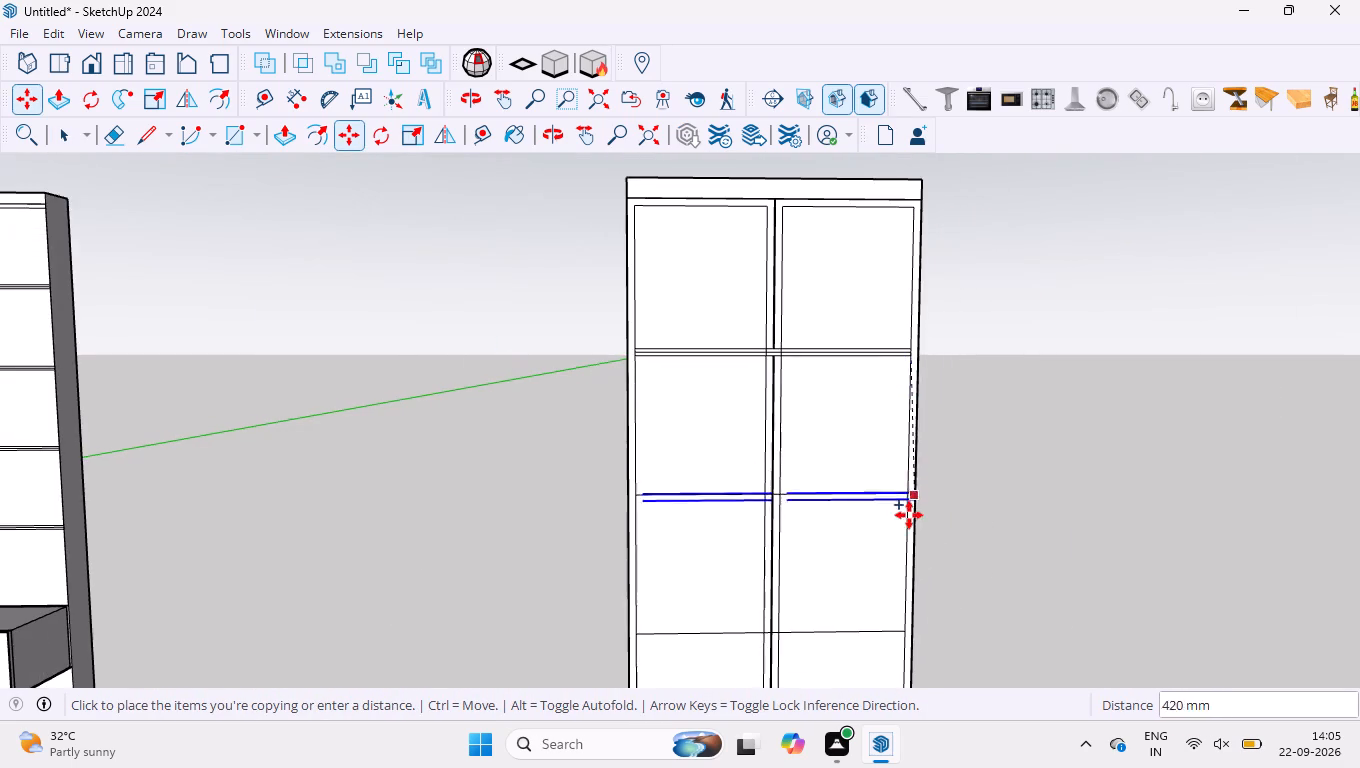
scroll(909, 515, "up", 17)
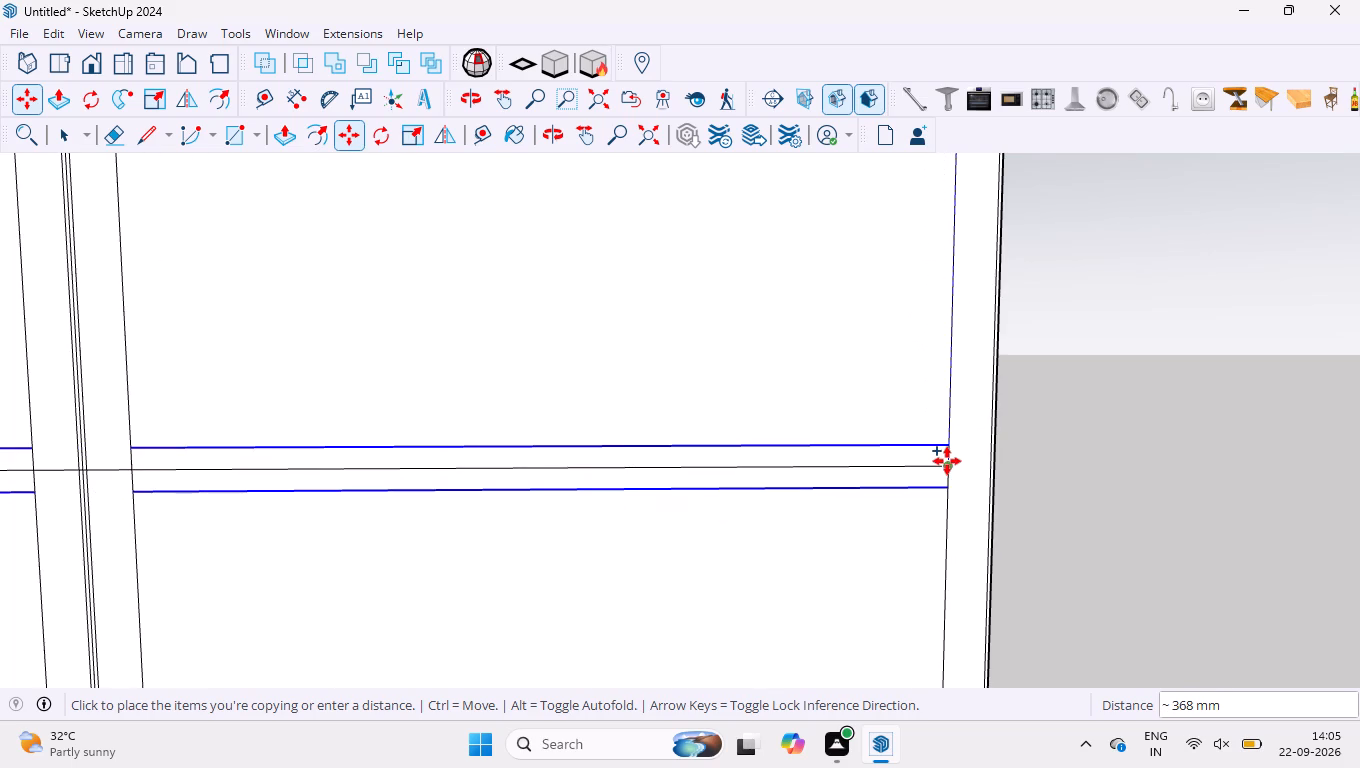
left_click(948, 463)
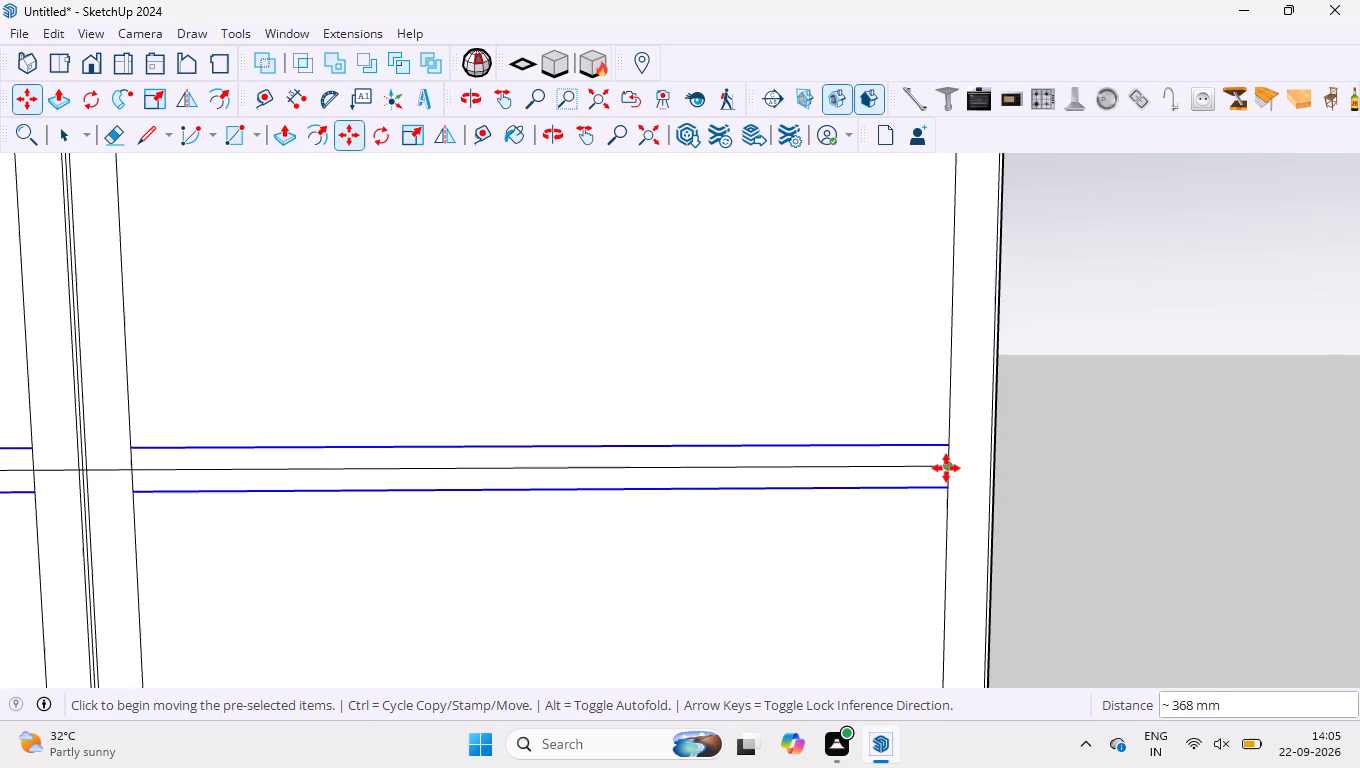
Copy the selected shelf edge lines about 368 mm further down, centred on the third shelf line.
left_click(946, 468)
scroll(863, 382, "down", 11)
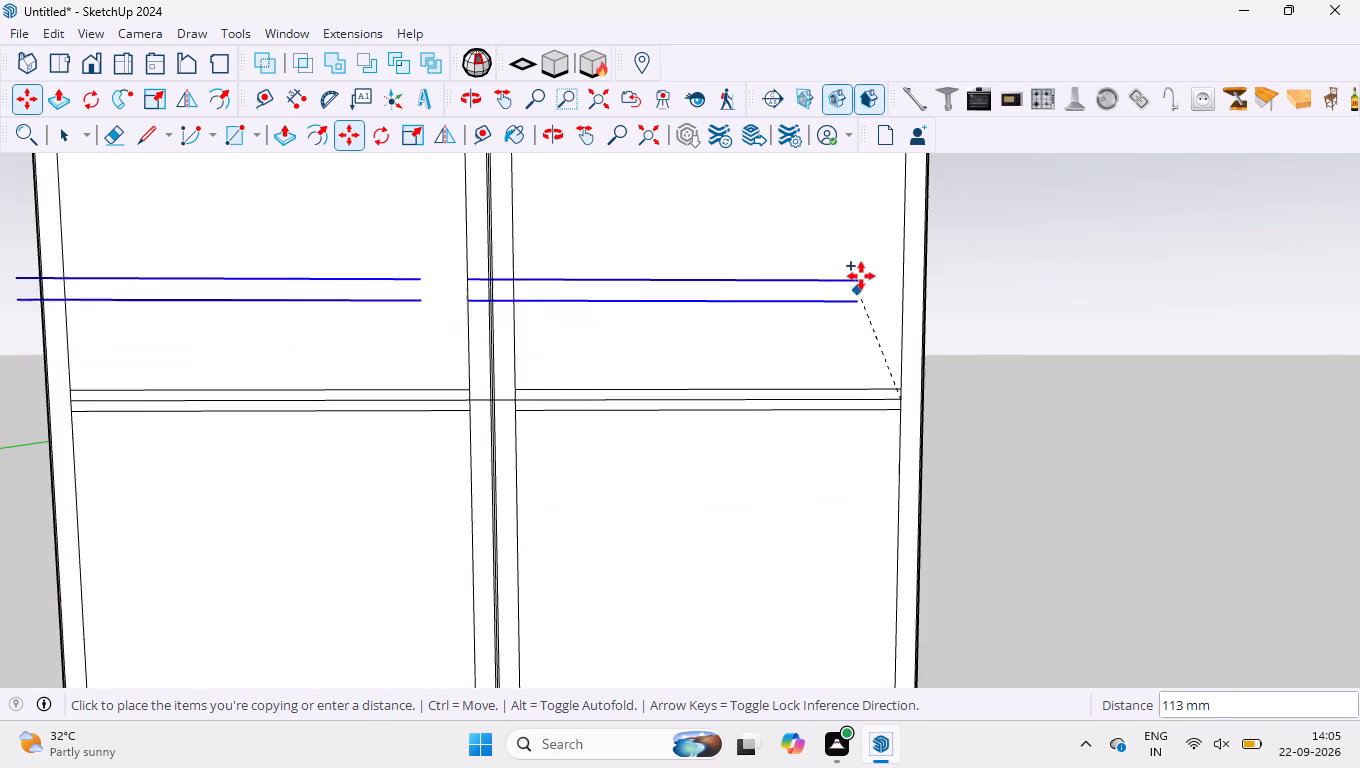
scroll(861, 276, "down", 8)
scroll(873, 495, "up", 14)
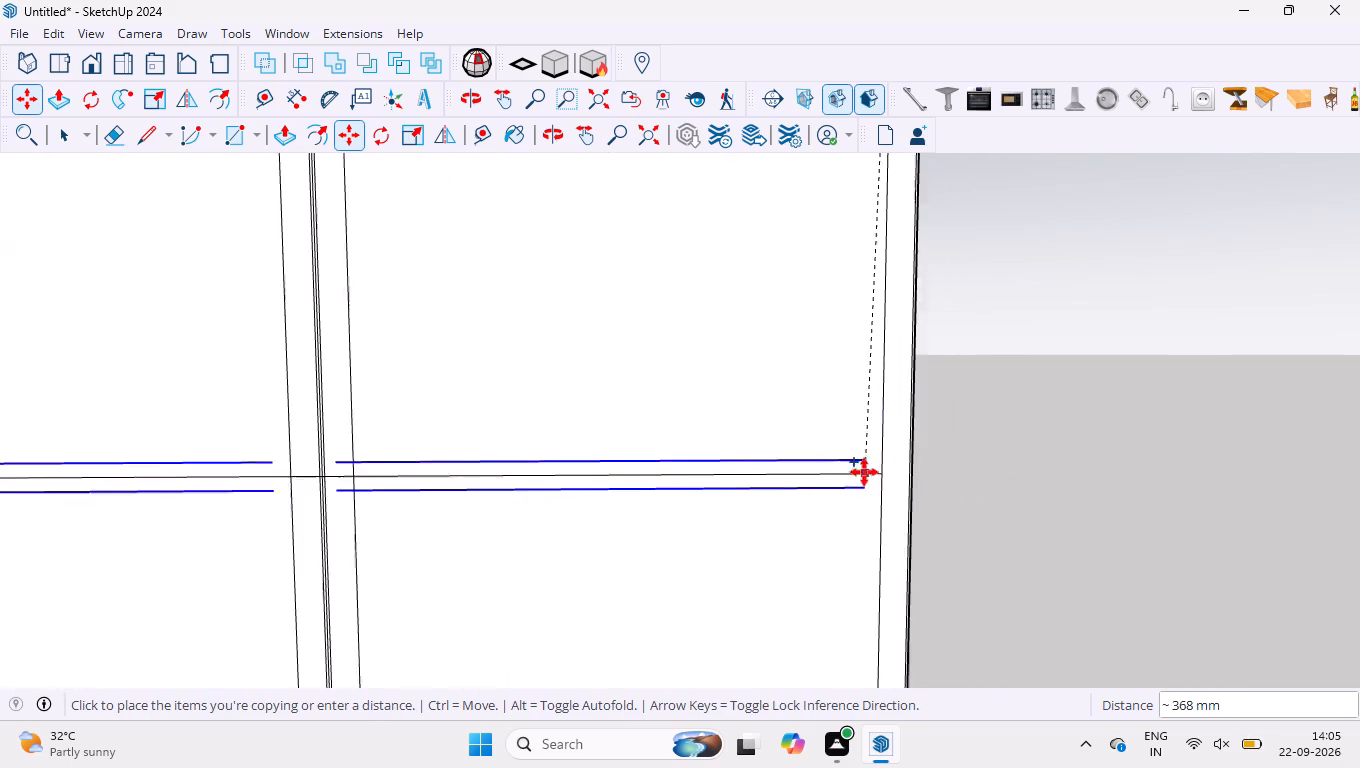
left_click(880, 475)
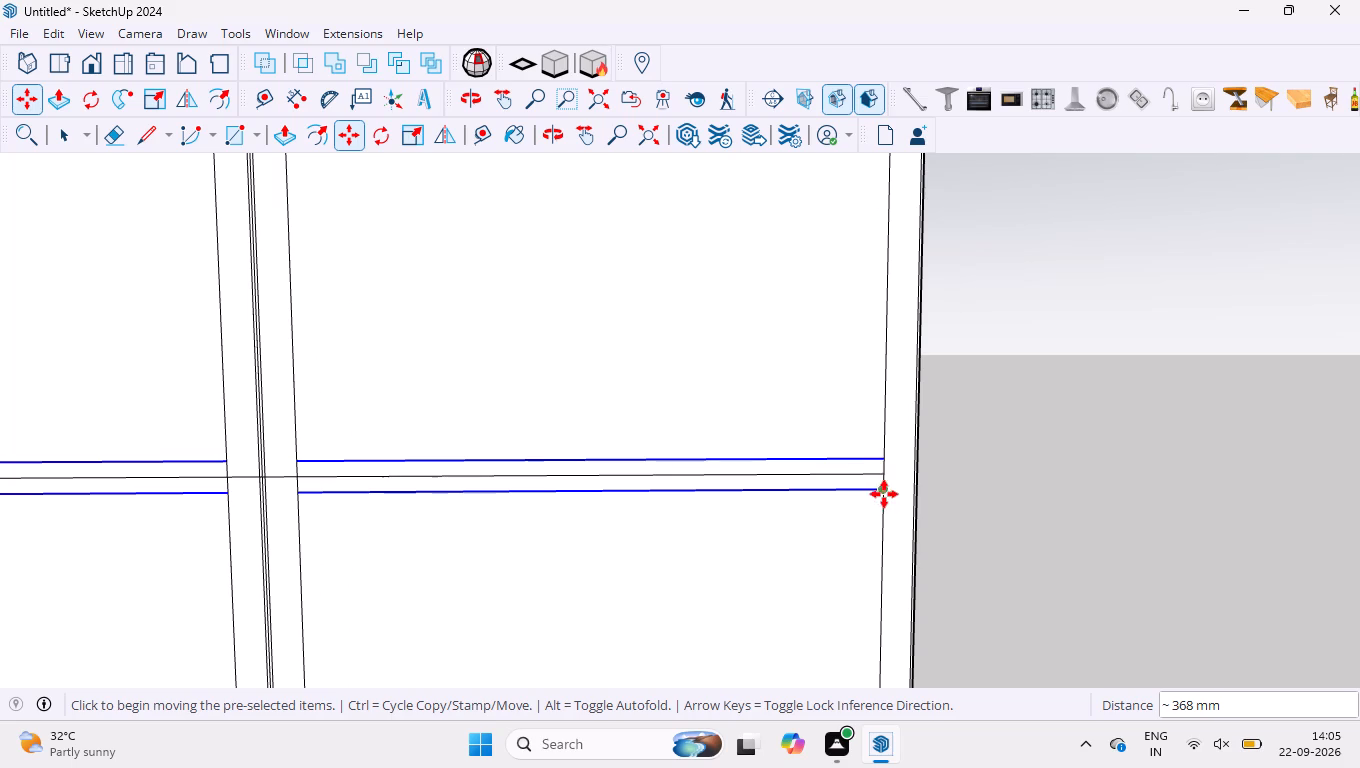
Copy the selected shelf edge lines about 368 mm further down, centred on the lowest shelf line.
left_click(886, 471)
scroll(766, 496, "down", 3)
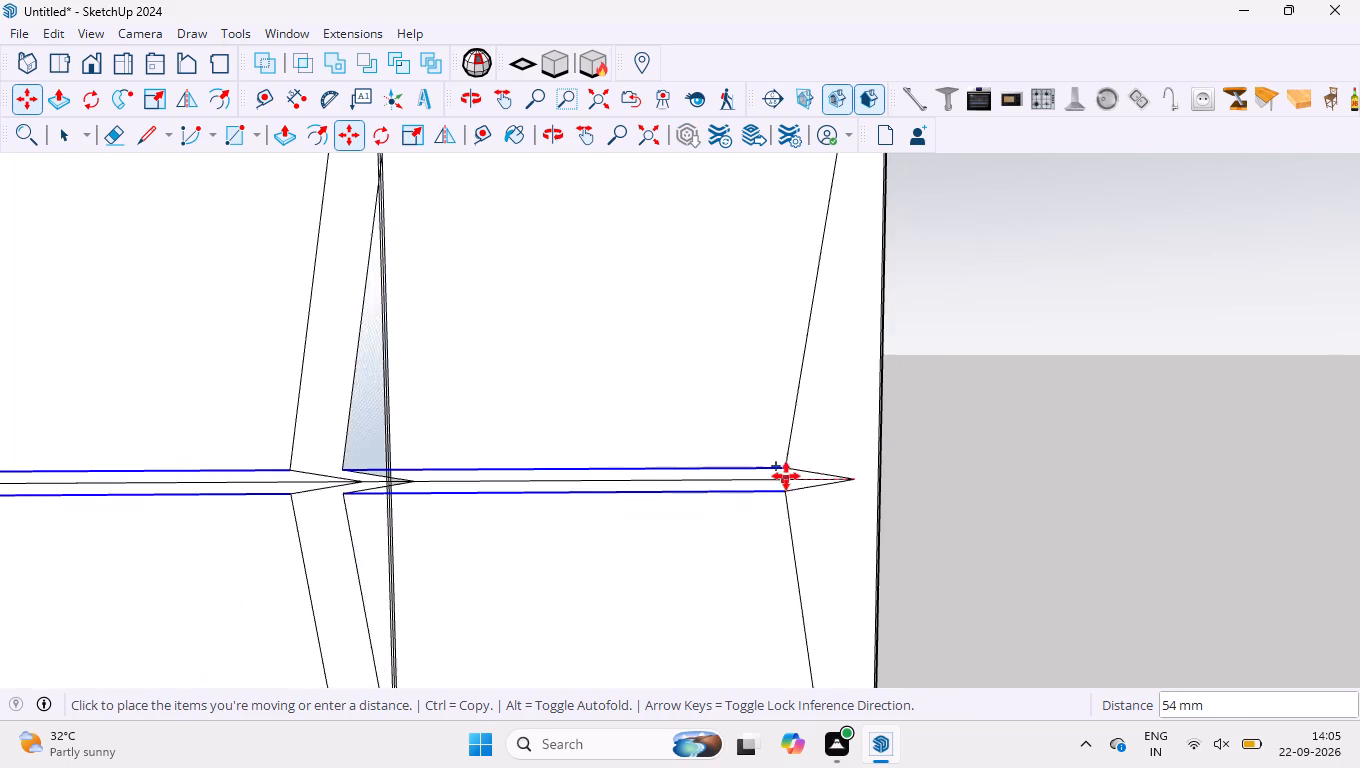
scroll(786, 476, "down", 13)
scroll(789, 672, "up", 2)
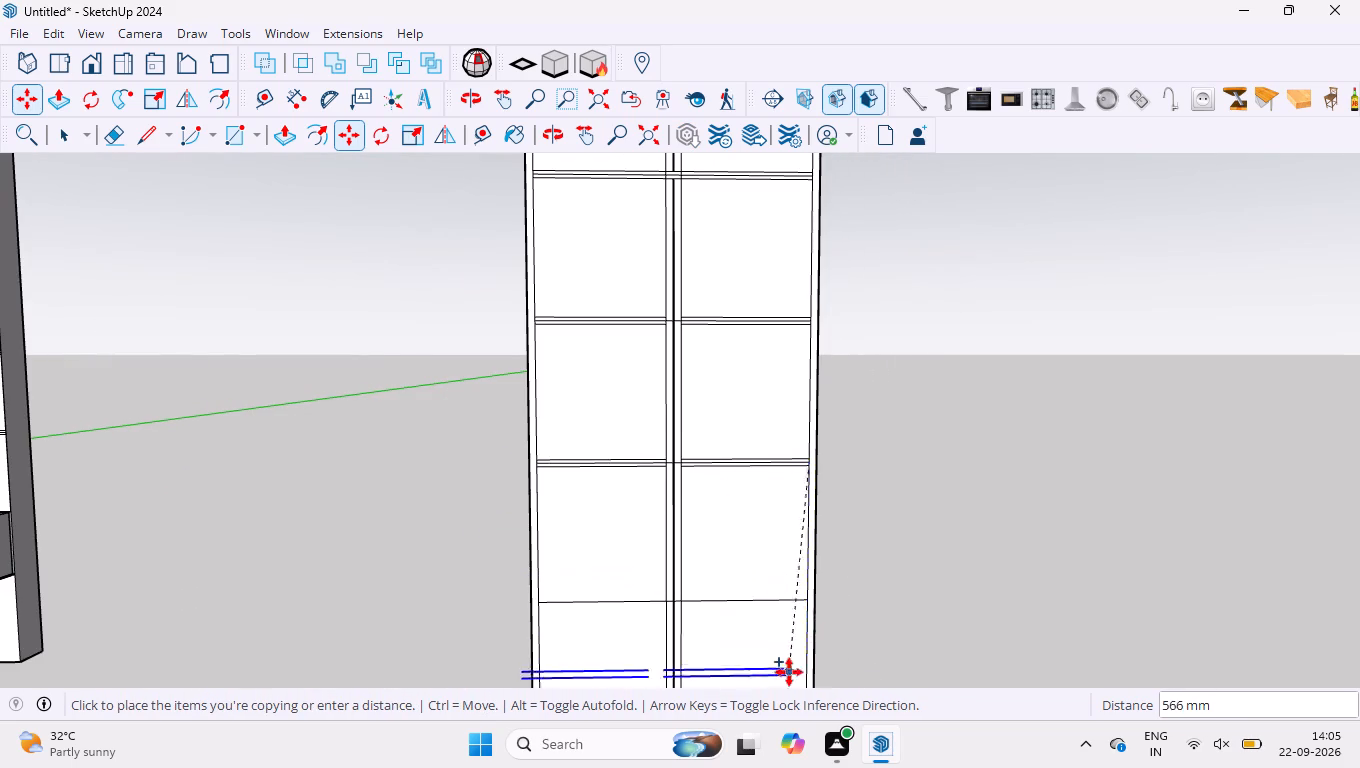
scroll(789, 672, "up", 7)
scroll(814, 525, "up", 4)
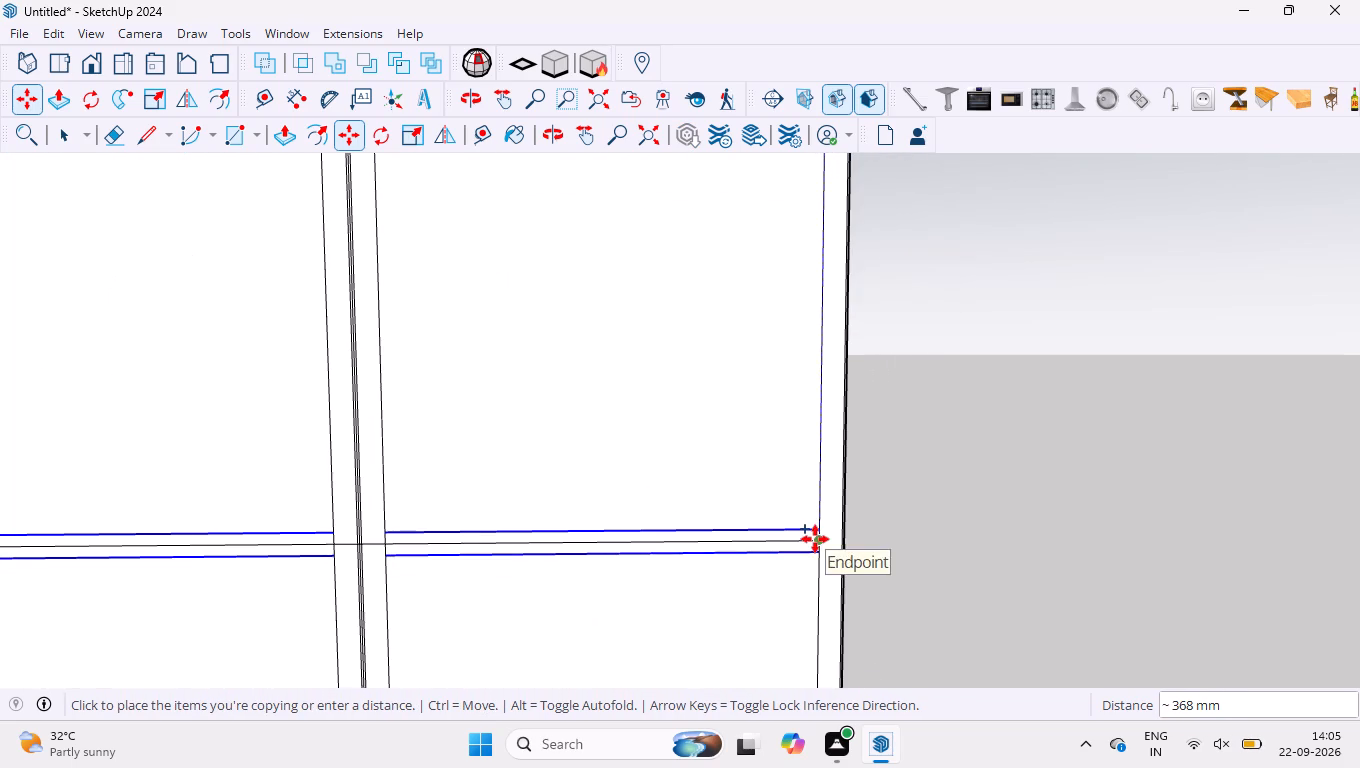
left_click(815, 539)
scroll(768, 395, "down", 13)
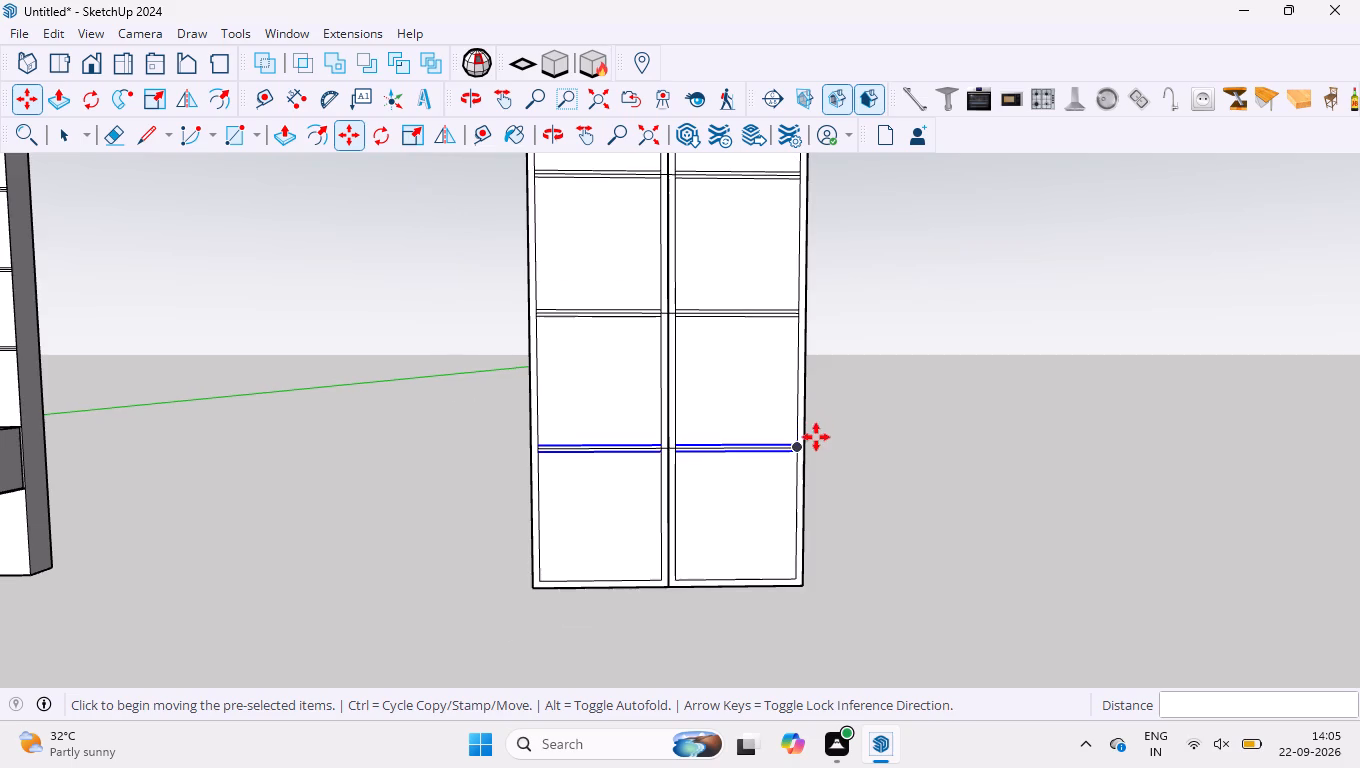
key("space")
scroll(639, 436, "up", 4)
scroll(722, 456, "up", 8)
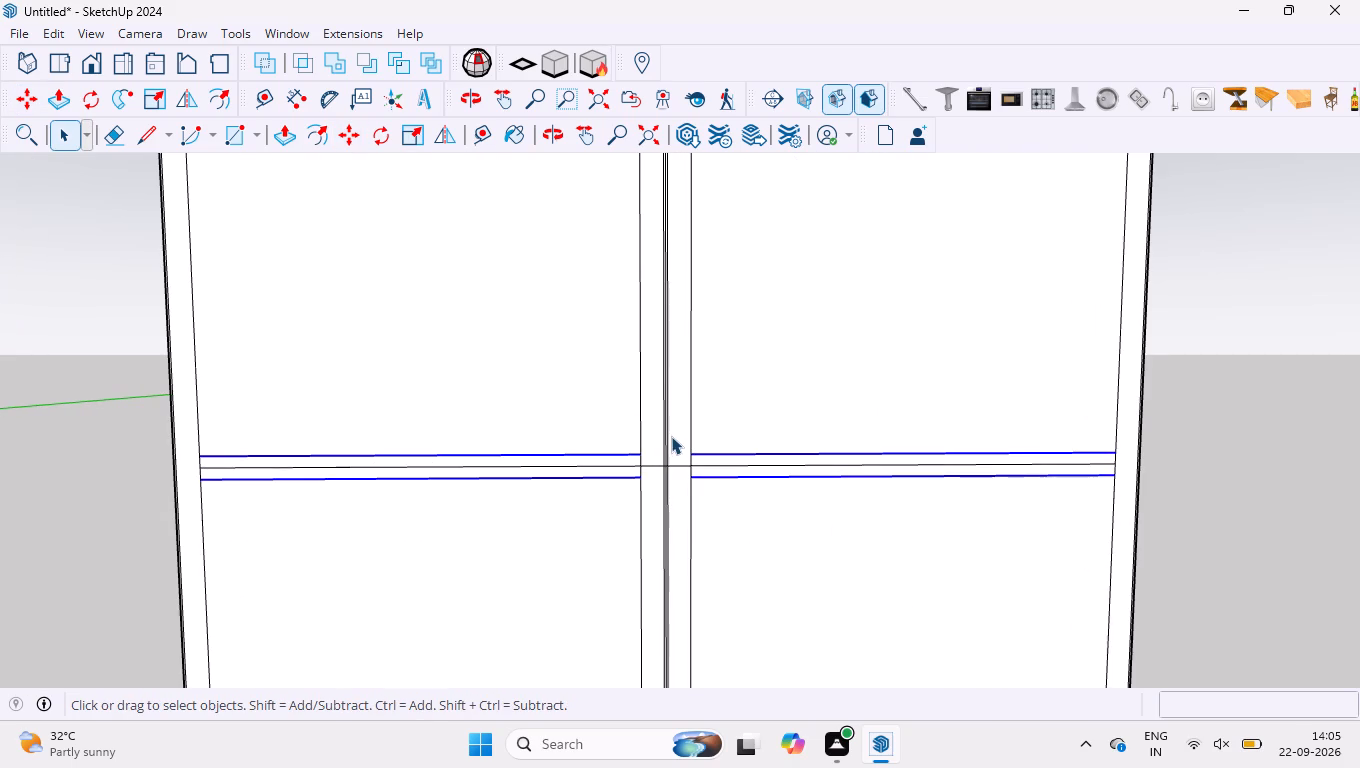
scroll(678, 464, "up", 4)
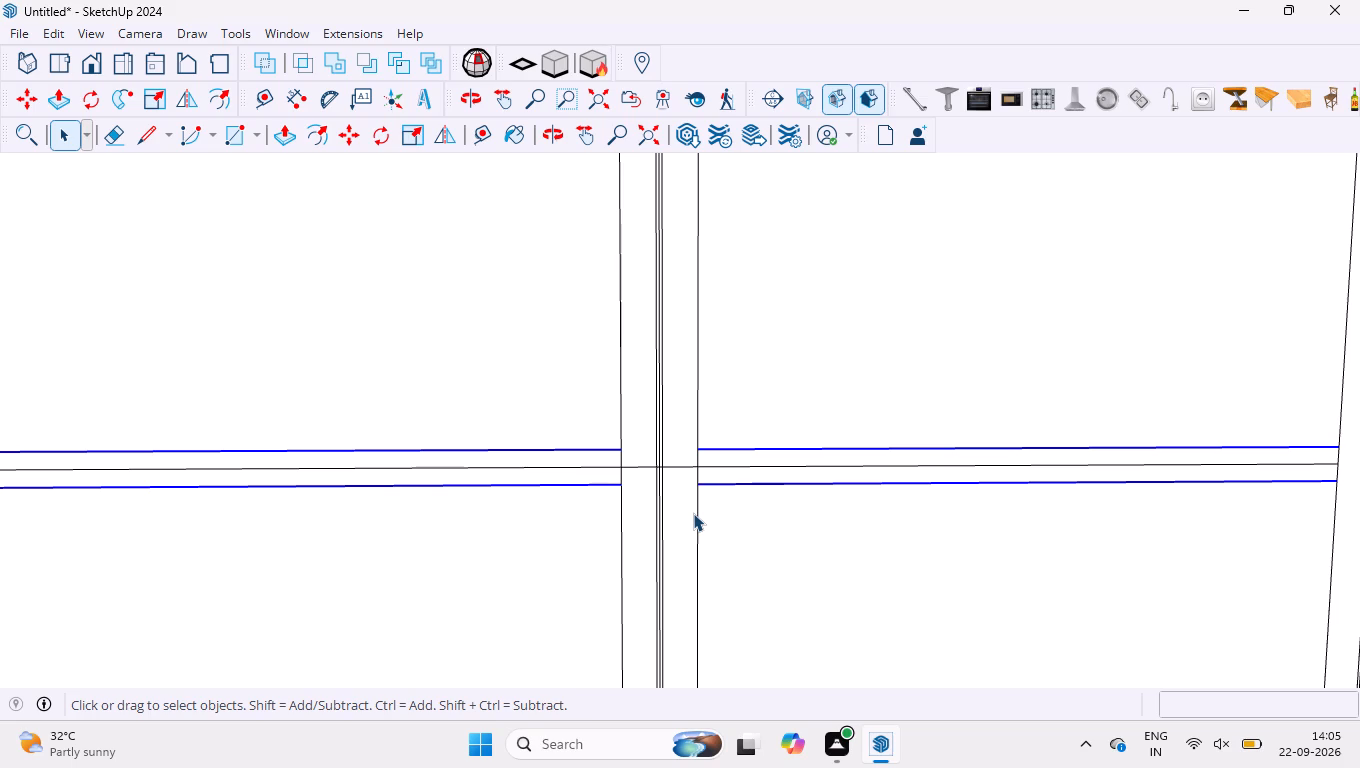
Draw two 39 mm lines across the centre frame strip, joining the lowest shelf's upper and lower edges between the bays.
key("l")
left_click(701, 484)
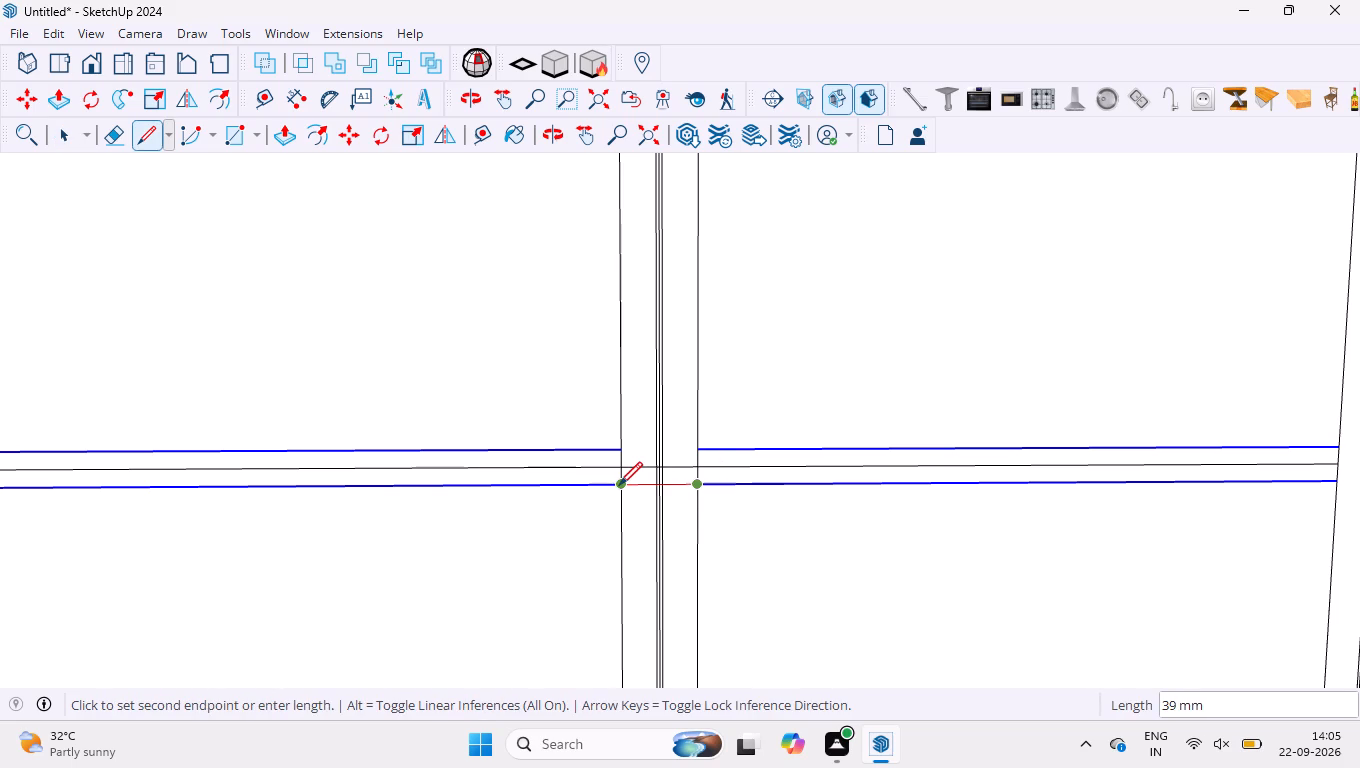
left_click(619, 485)
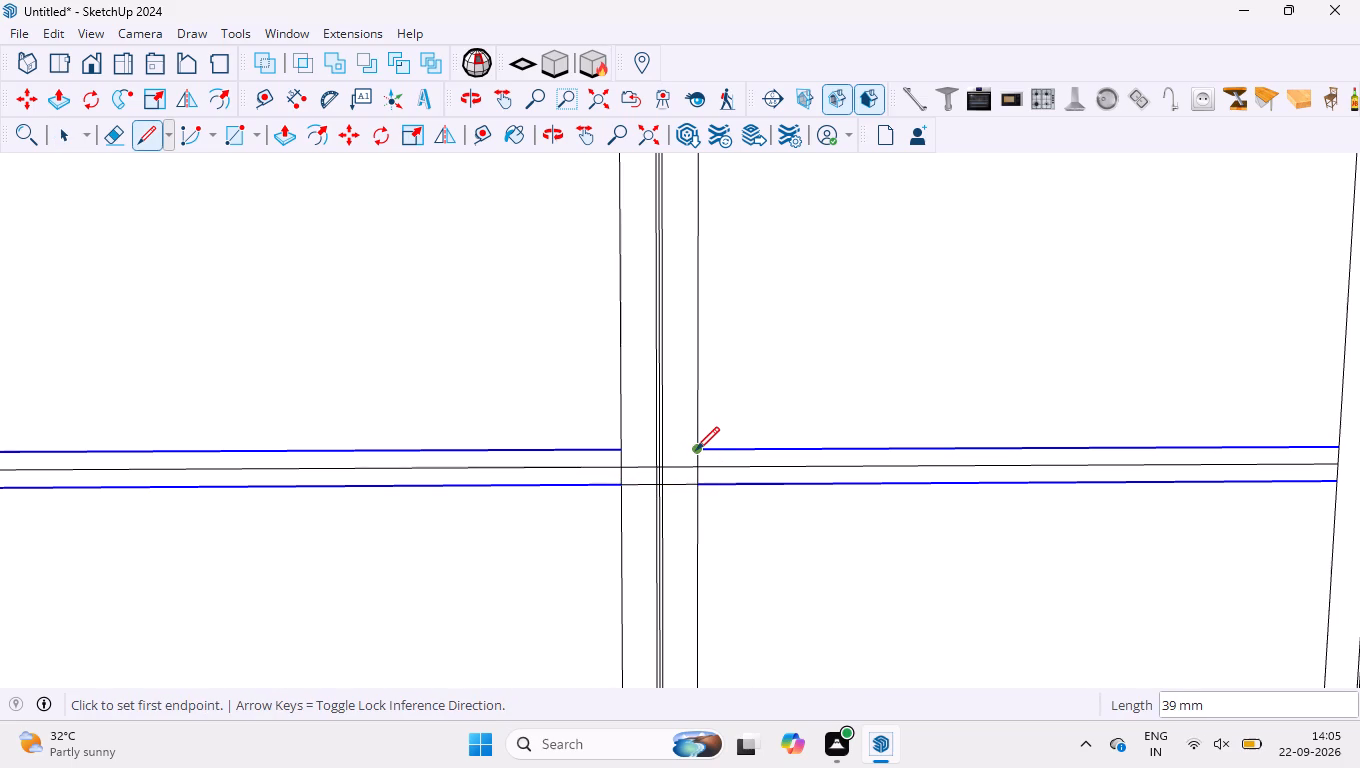
left_click(696, 450)
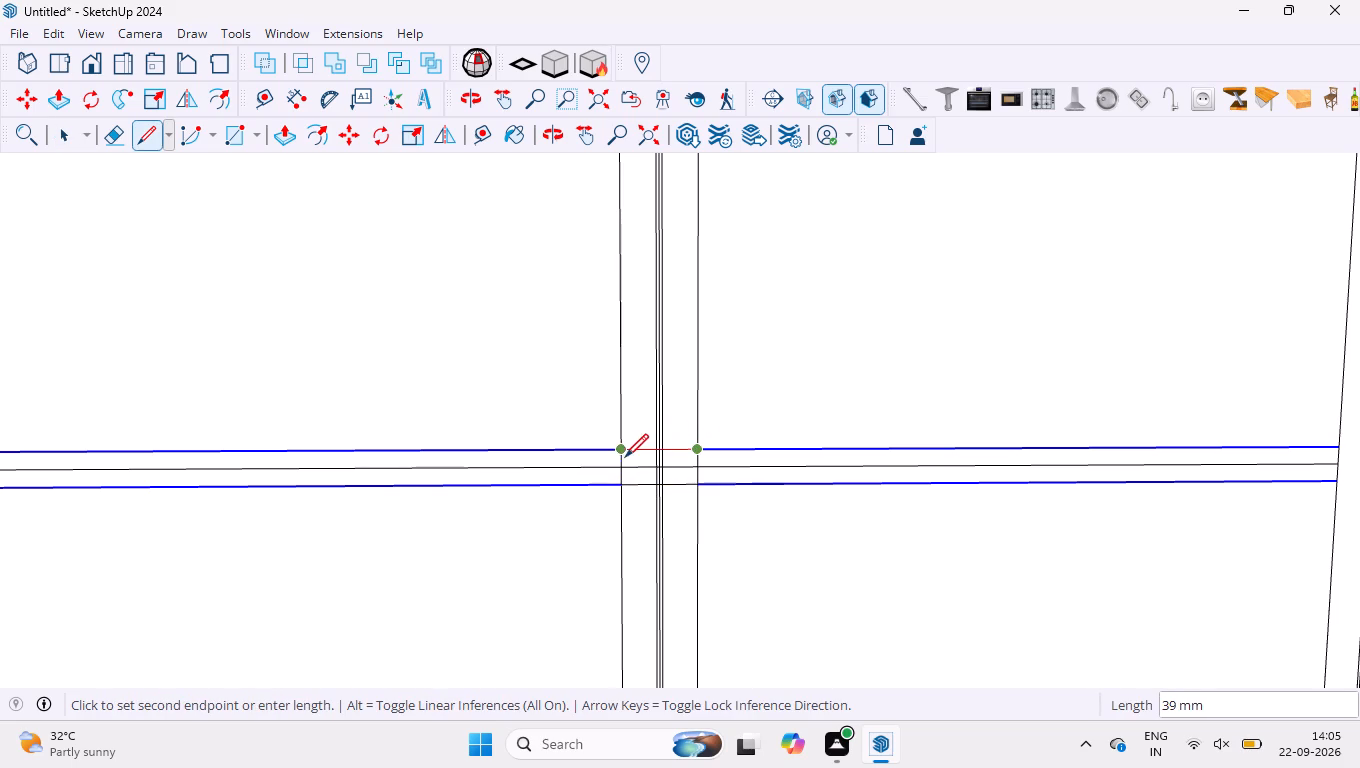
left_click(622, 455)
scroll(649, 510, "down", 4)
key("space")
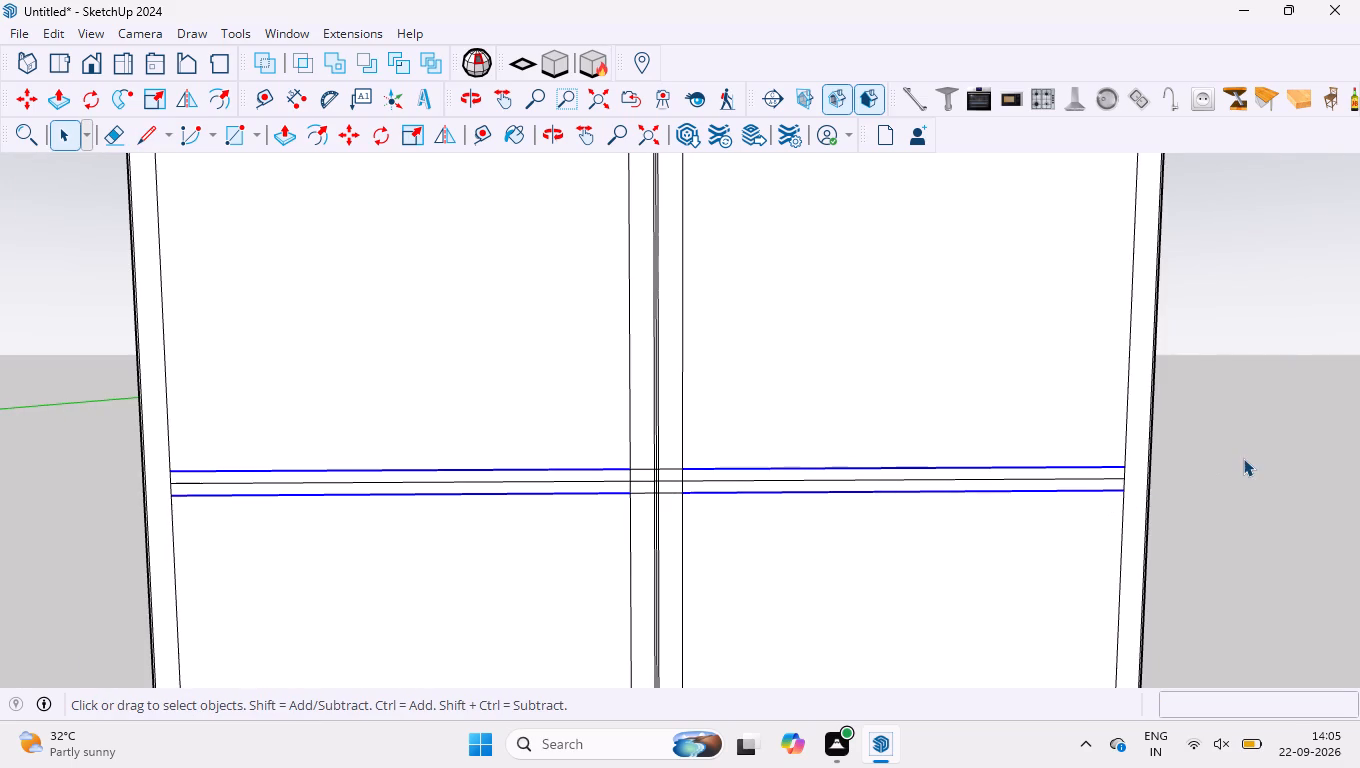
left_click(1243, 458)
Draw two 39 mm lines across the centre frame strip, joining the third shelf's upper and lower edges between the bays.
scroll(715, 552, "down", 8)
scroll(685, 223, "up", 9)
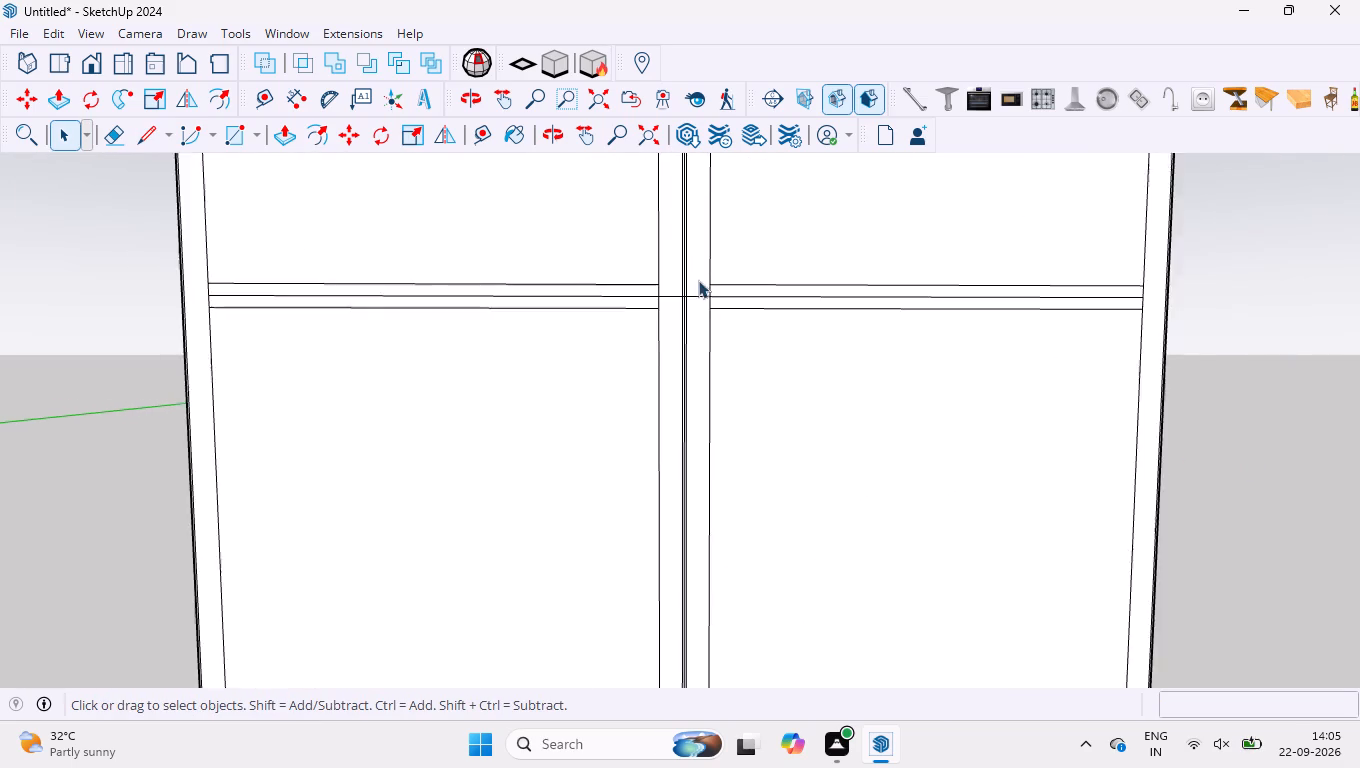
scroll(698, 280, "up", 3)
key("l")
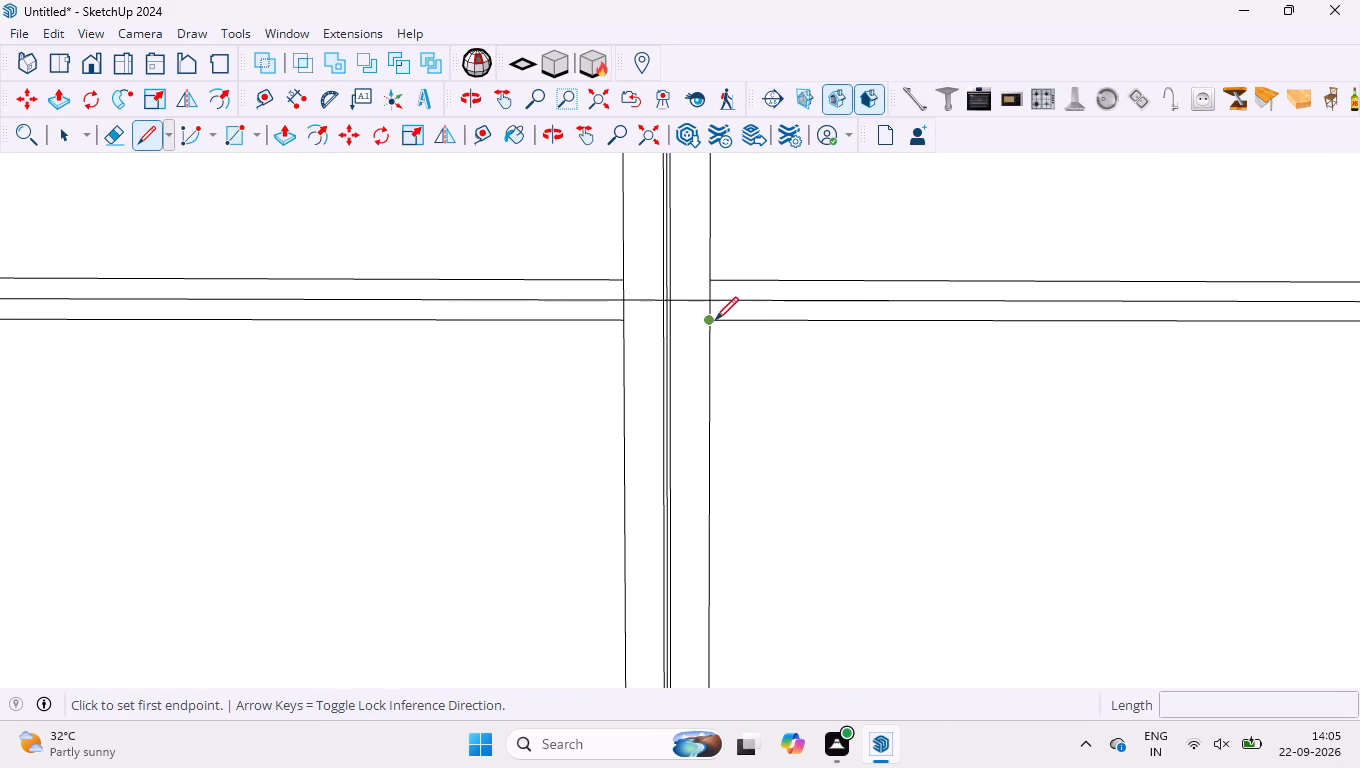
left_click(715, 320)
left_click(629, 320)
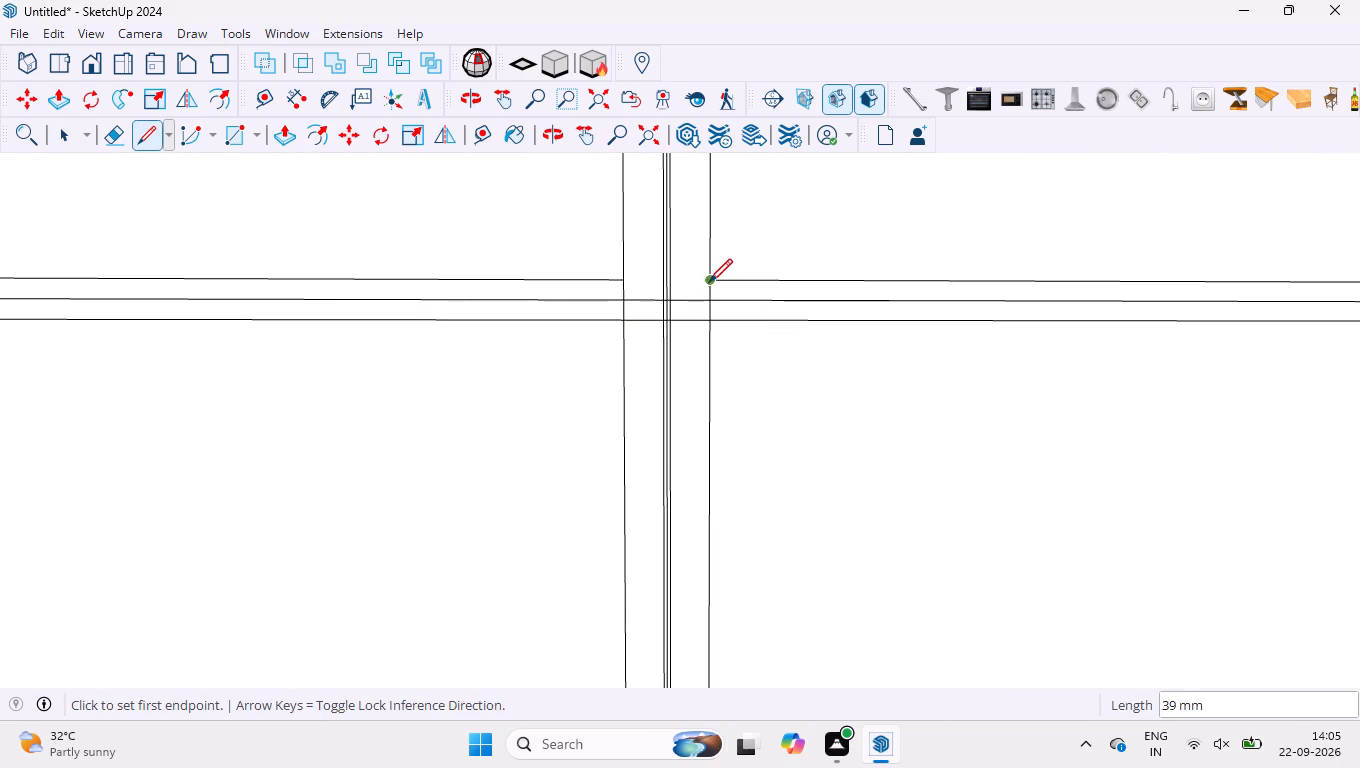
left_click(709, 282)
left_click(622, 281)
Draw two 39 mm lines across the centre frame strip, joining the second shelf's upper and lower edges between the bays.
scroll(701, 464, "down", 16)
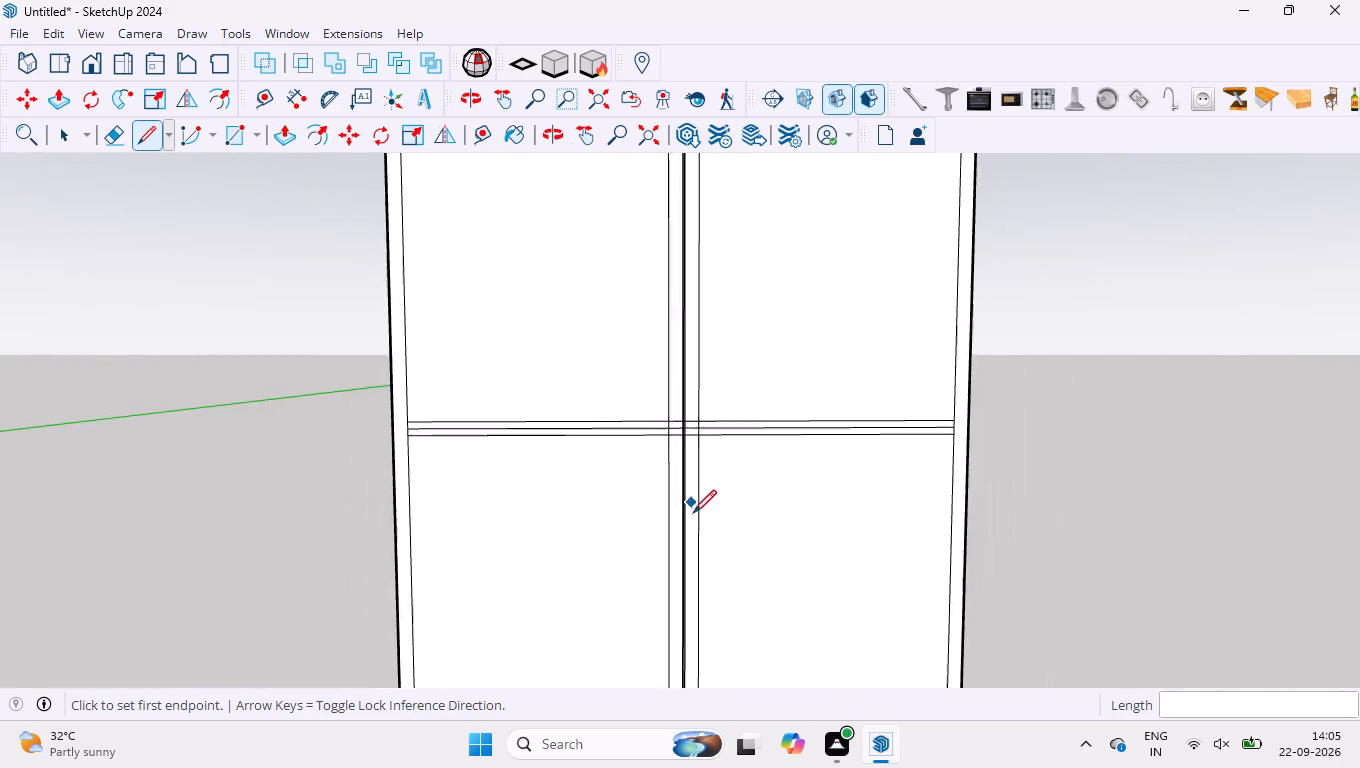
scroll(690, 490, "down", 4)
scroll(702, 308, "up", 19)
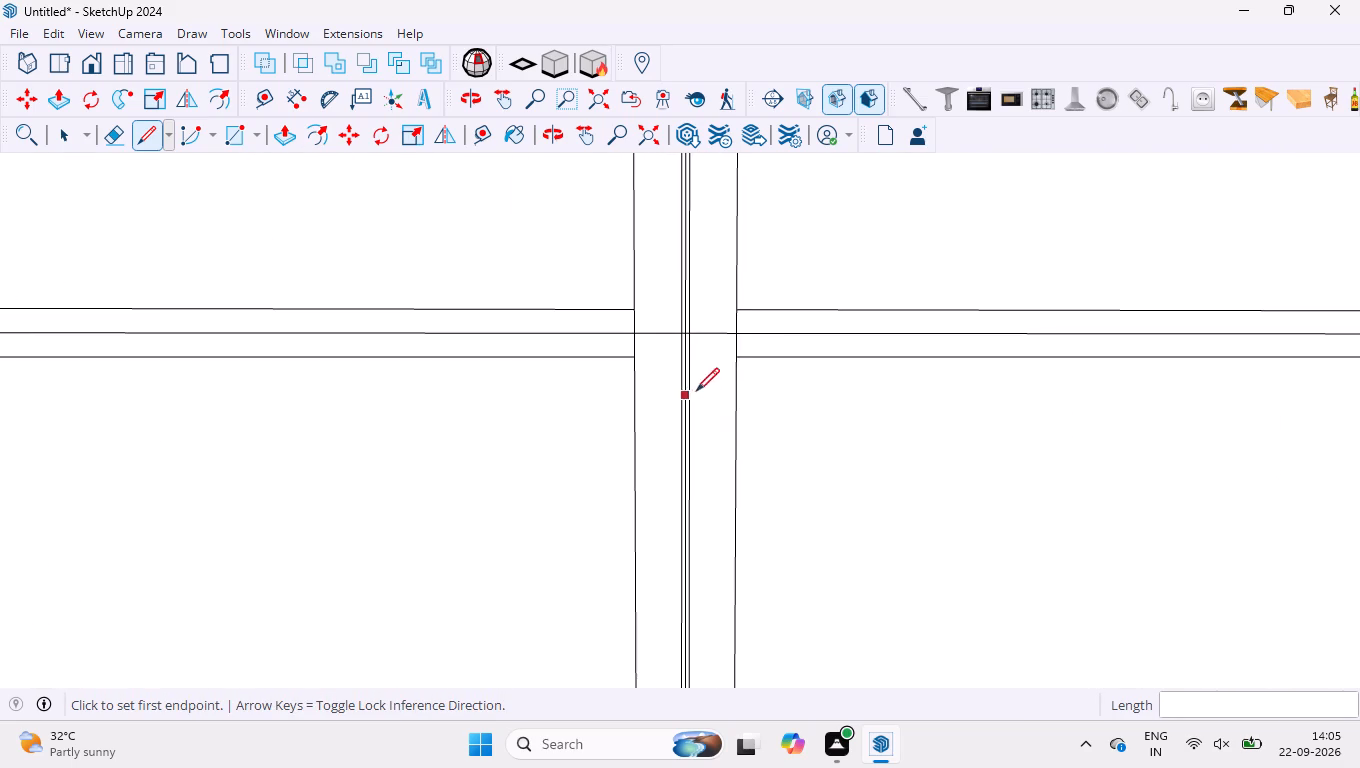
left_click(732, 312)
left_click(635, 306)
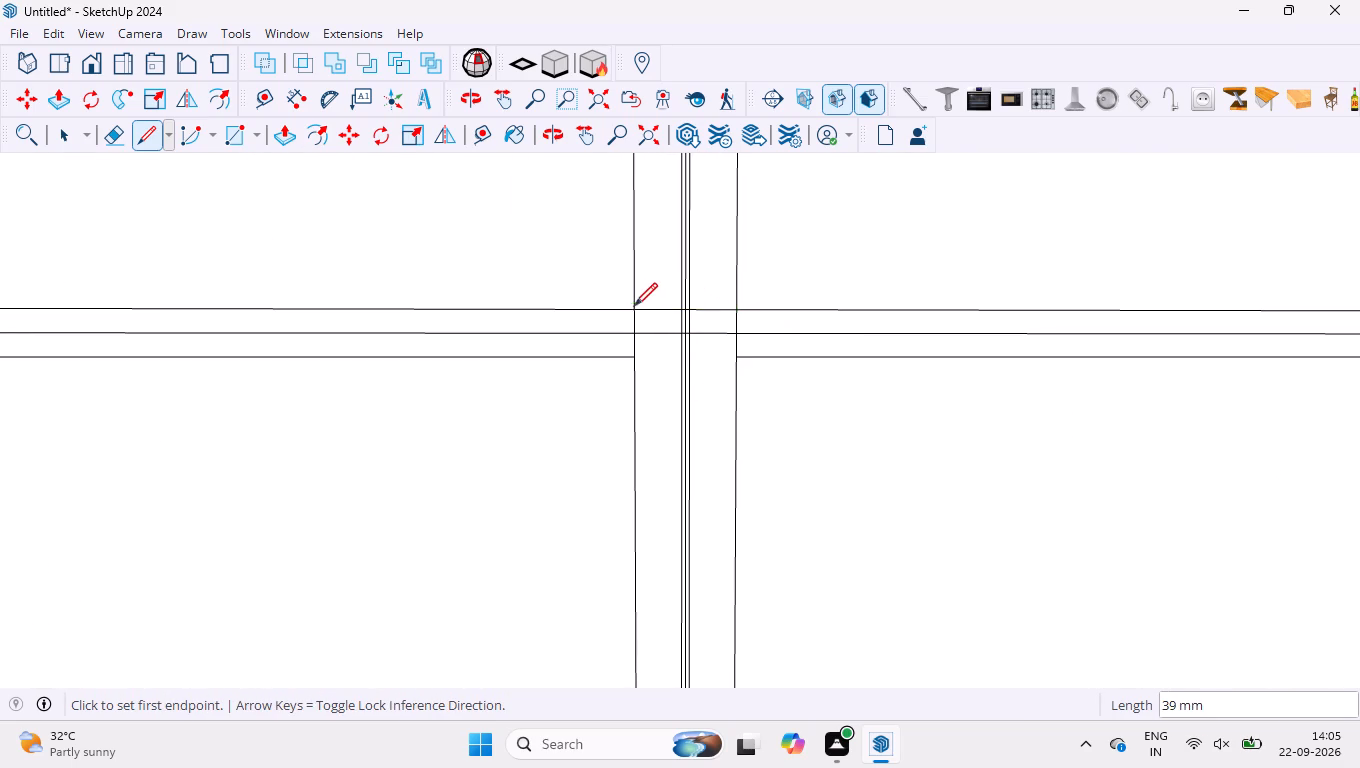
left_click(739, 359)
left_click(638, 361)
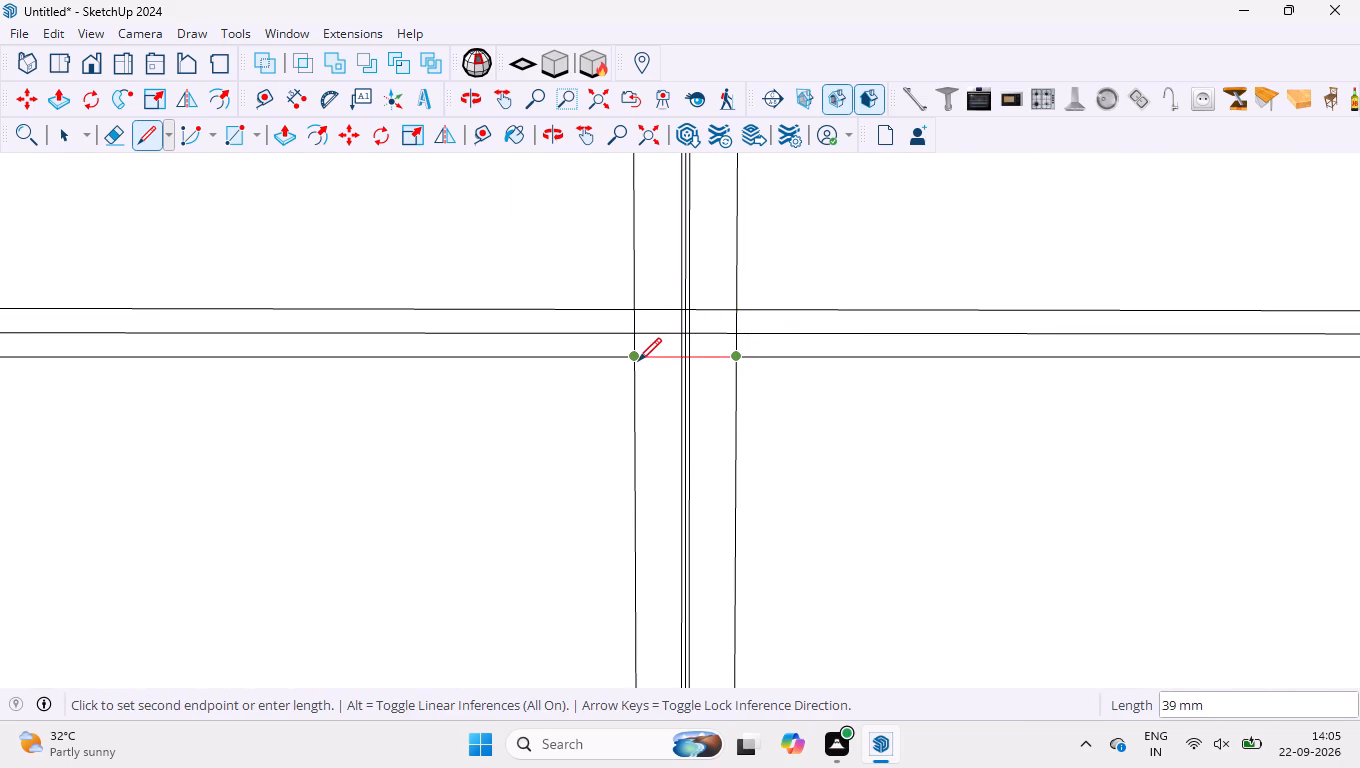
scroll(638, 438, "down", 19)
scroll(724, 247, "up", 2)
scroll(715, 361, "down", 2)
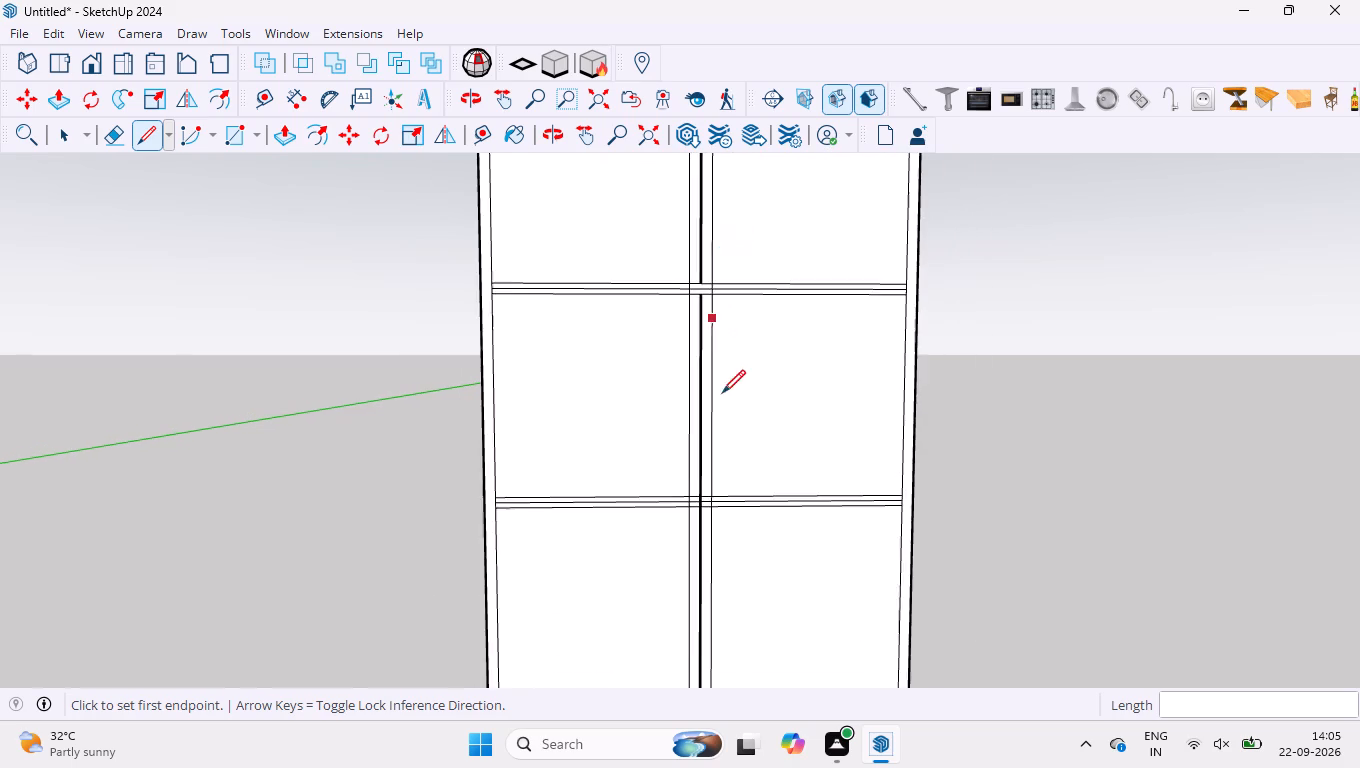
scroll(722, 393, "down", 4)
key("space")
Erase the two inner frame line segments between the topmost shelf's middle line and lower edge.
scroll(716, 334, "up", 4)
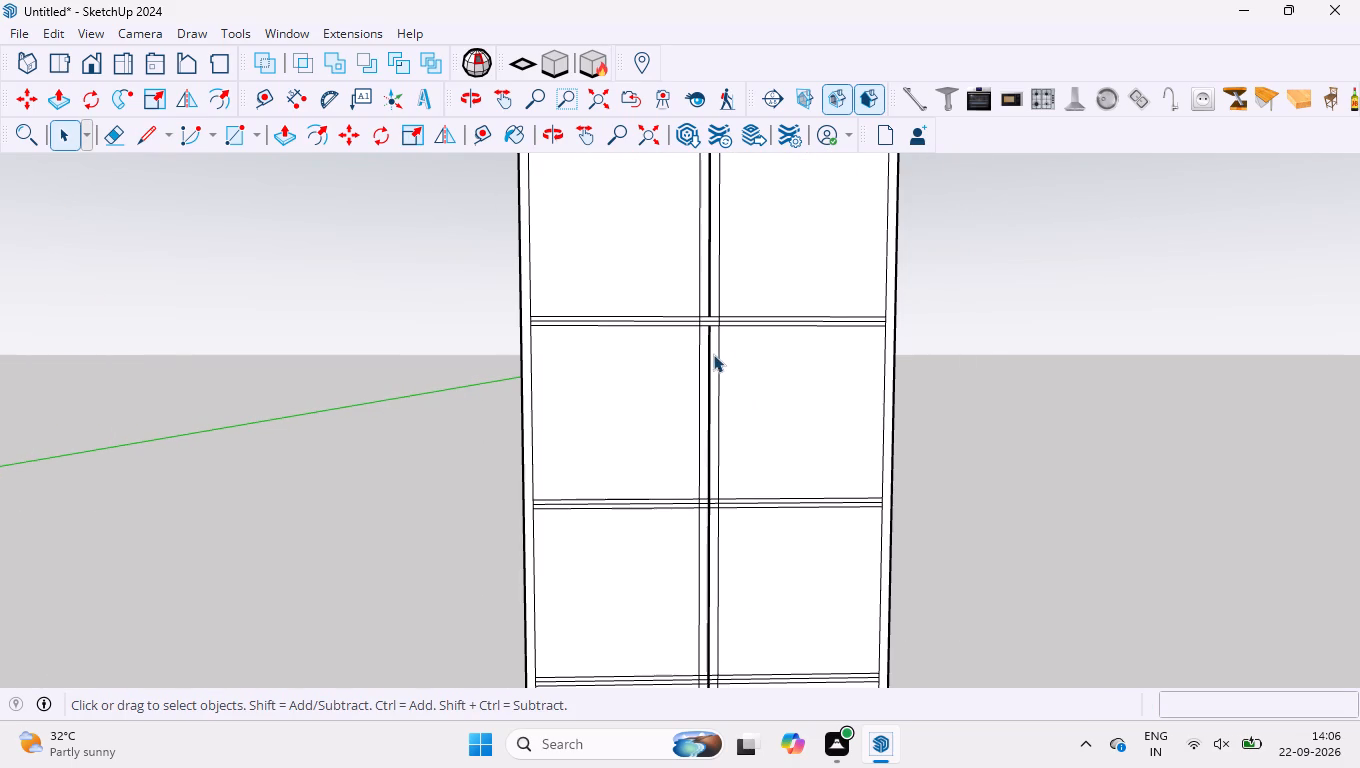
scroll(713, 332, "up", 12)
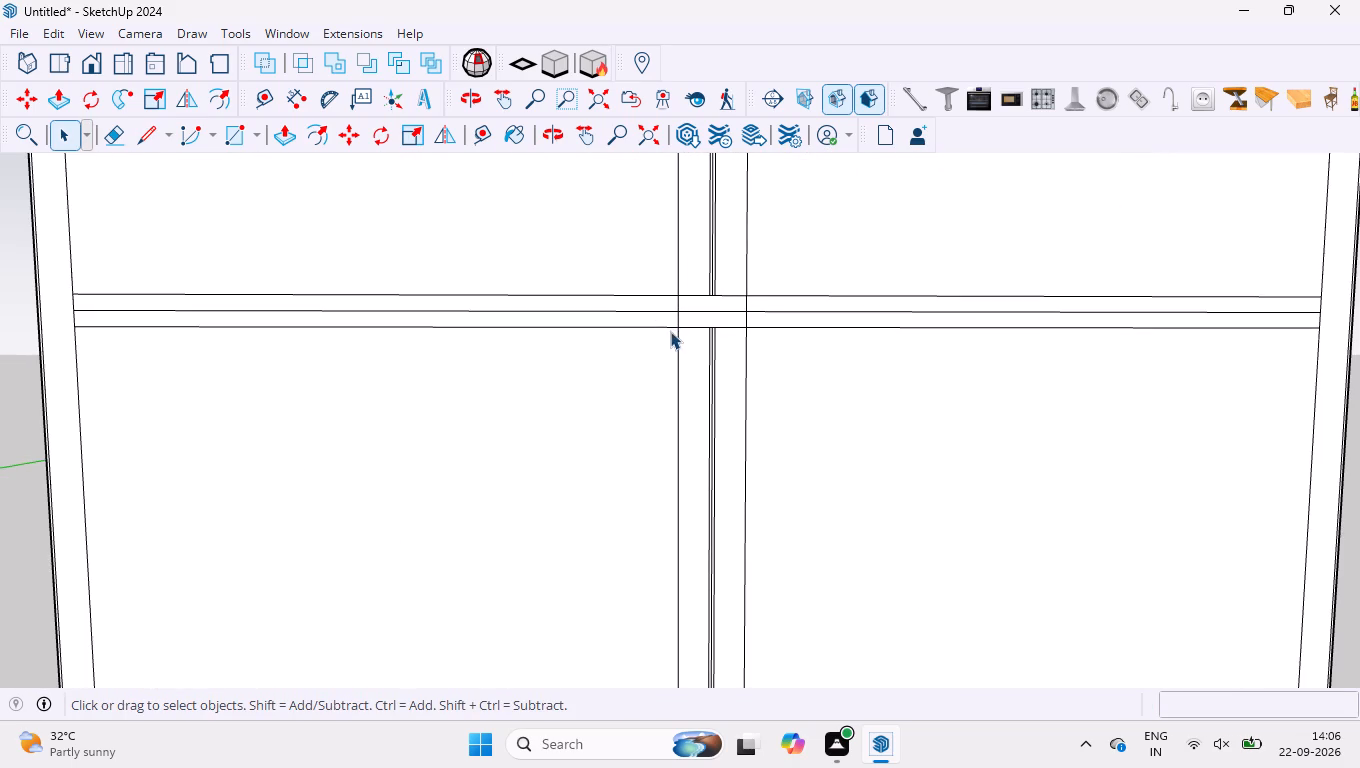
key("e")
scroll(693, 309, "up", 10)
left_click_drag(638, 347, 780, 346)
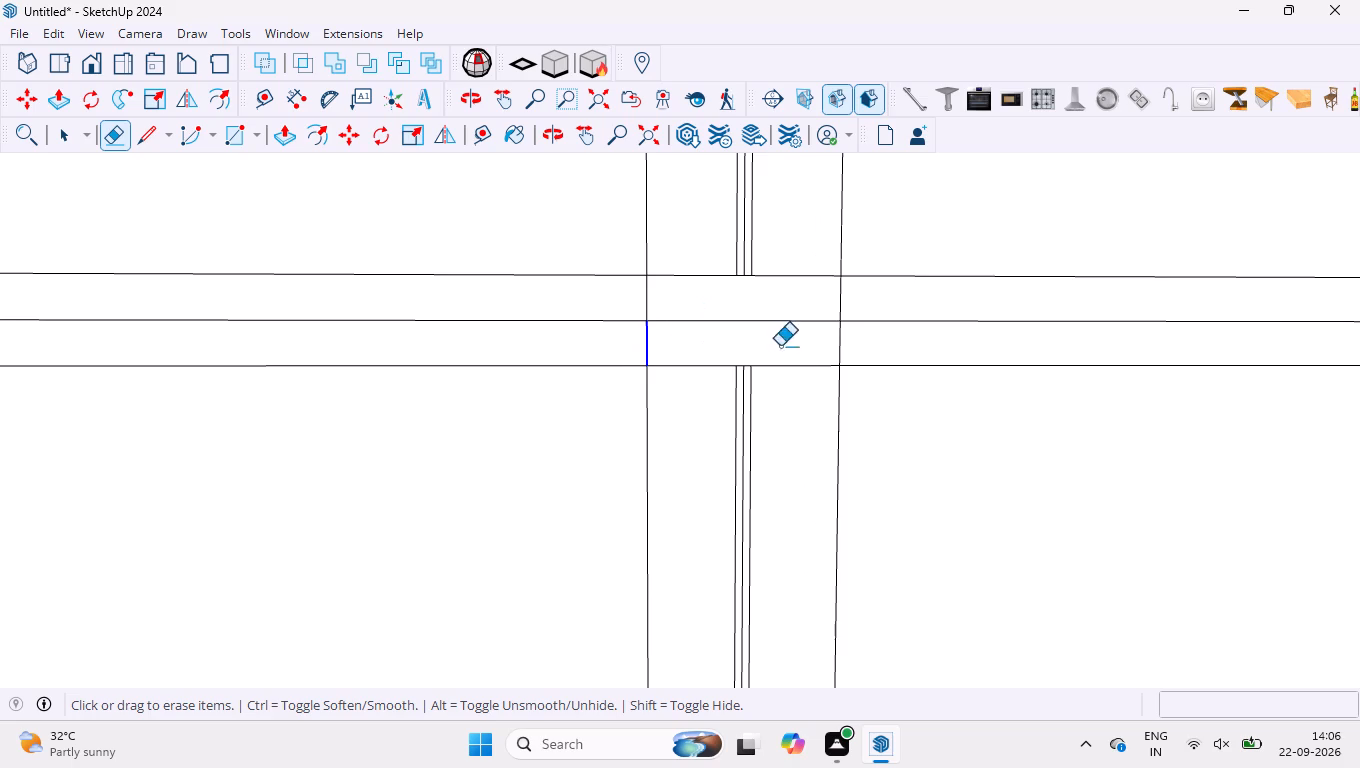
left_click_drag(780, 346, 861, 340)
Erase the five vertical line segments in the centre strip between the second shelf's middle line and lower edge.
scroll(717, 265, "down", 19)
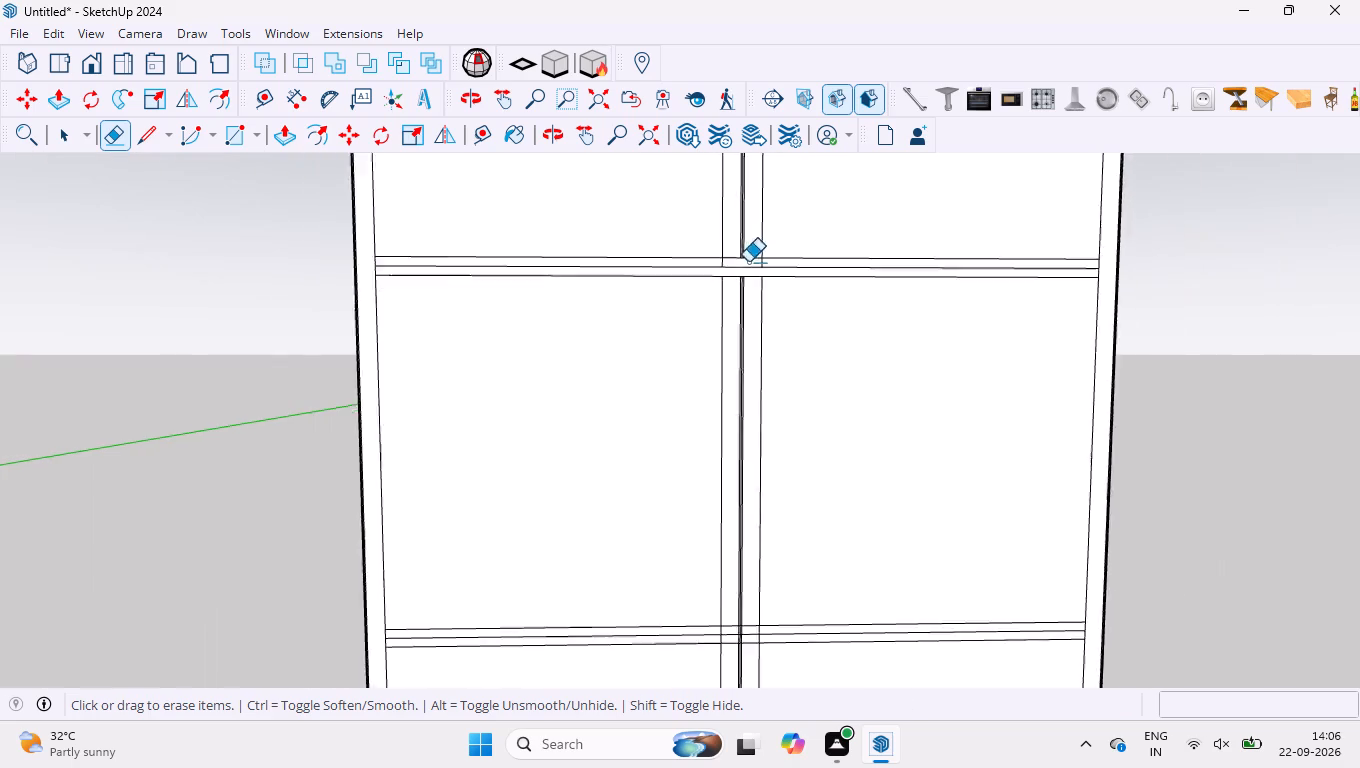
scroll(748, 262, "down", 7)
scroll(753, 402, "up", 20)
scroll(782, 441, "up", 4)
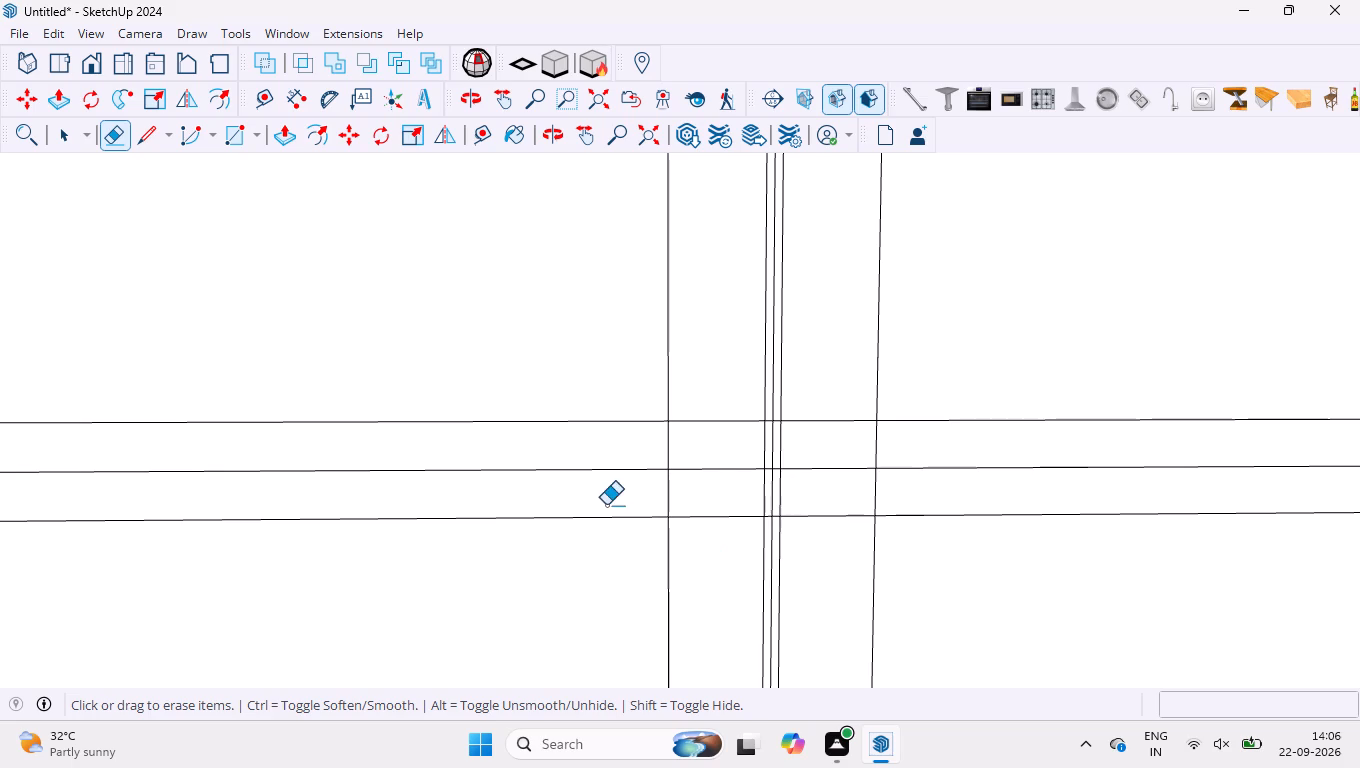
left_click_drag(647, 491, 888, 492)
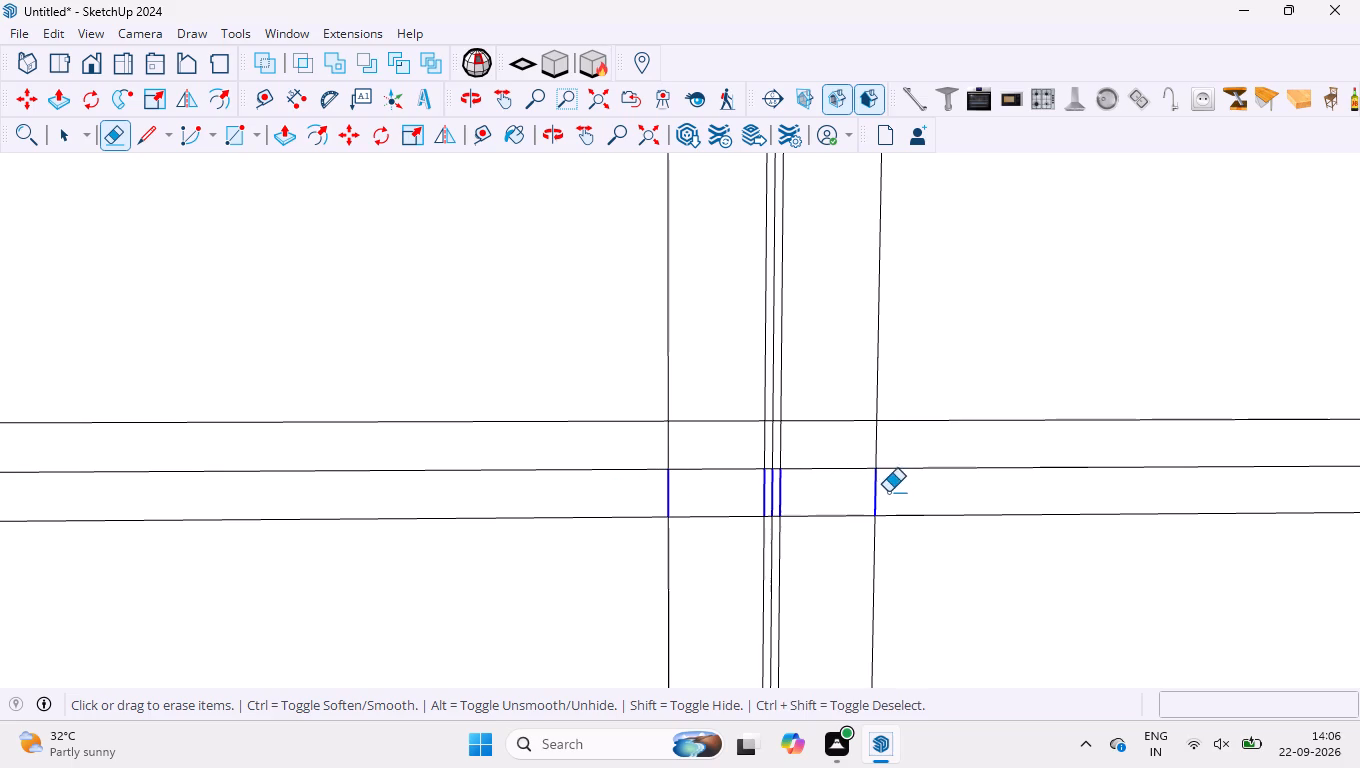
left_click_drag(888, 492, 905, 495)
Erase the five vertical line segments in the centre strip between the third shelf's middle line and lower edge.
scroll(526, 303, "down", 5)
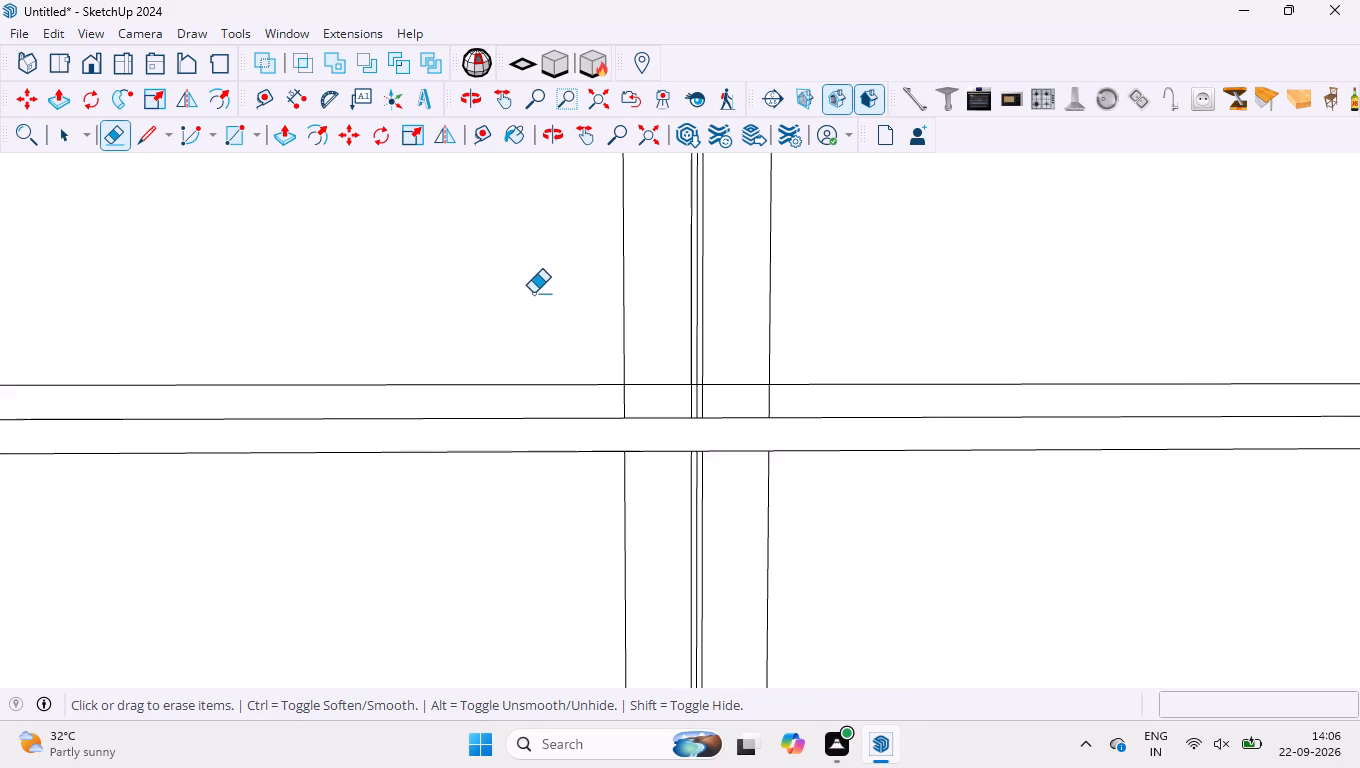
scroll(533, 293, "down", 17)
scroll(705, 346, "down", 4)
scroll(670, 589, "up", 13)
scroll(704, 462, "up", 1)
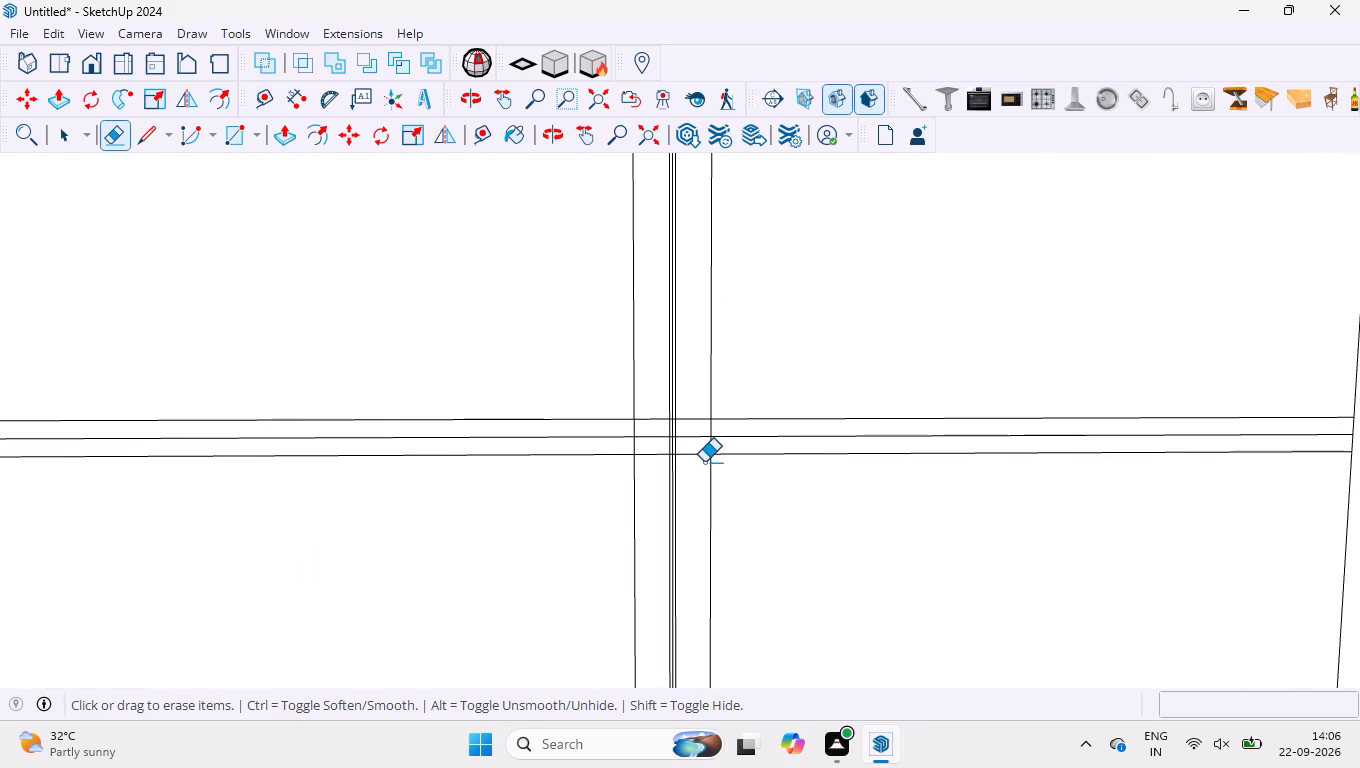
scroll(704, 462, "up", 11)
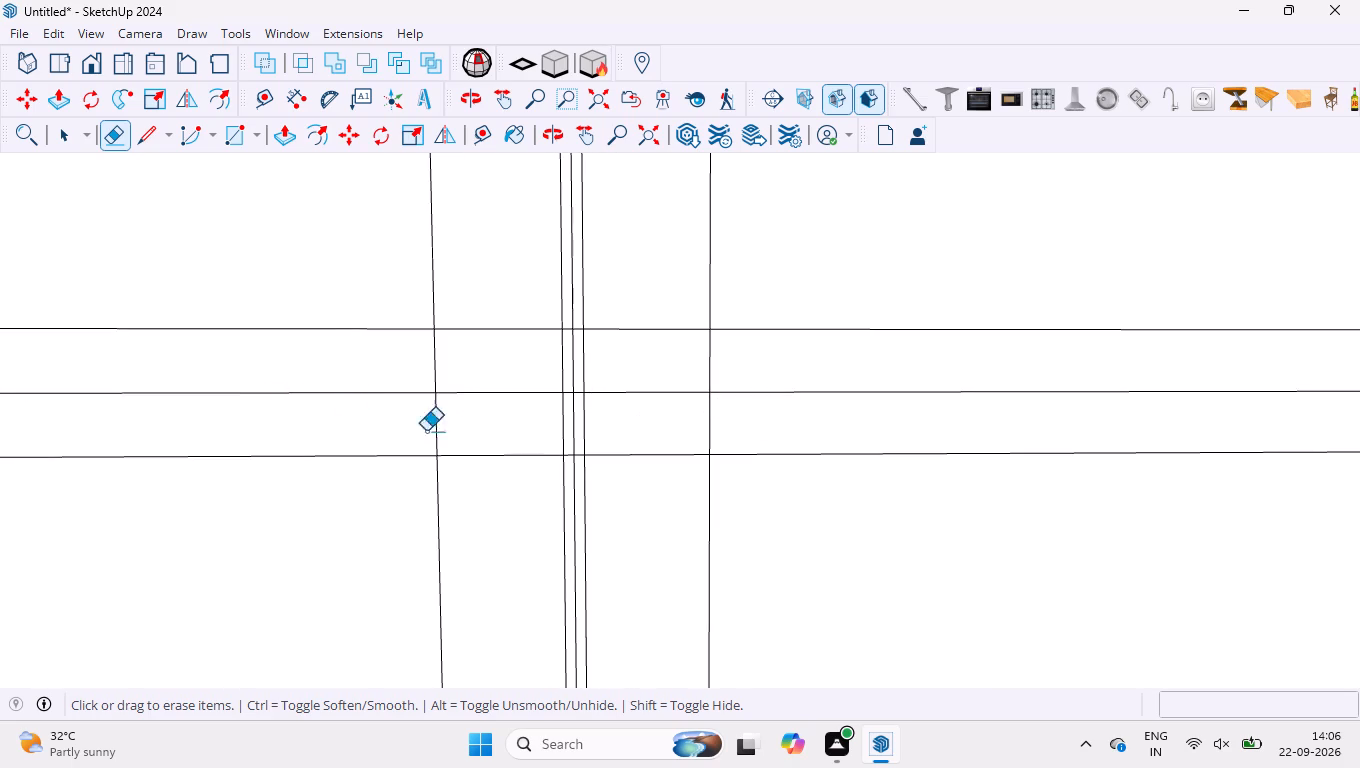
left_click_drag(424, 430, 729, 425)
Erase the five vertical line segments in the centre strip between the lowest shelf's middle line and lower edge.
scroll(578, 362, "down", 6)
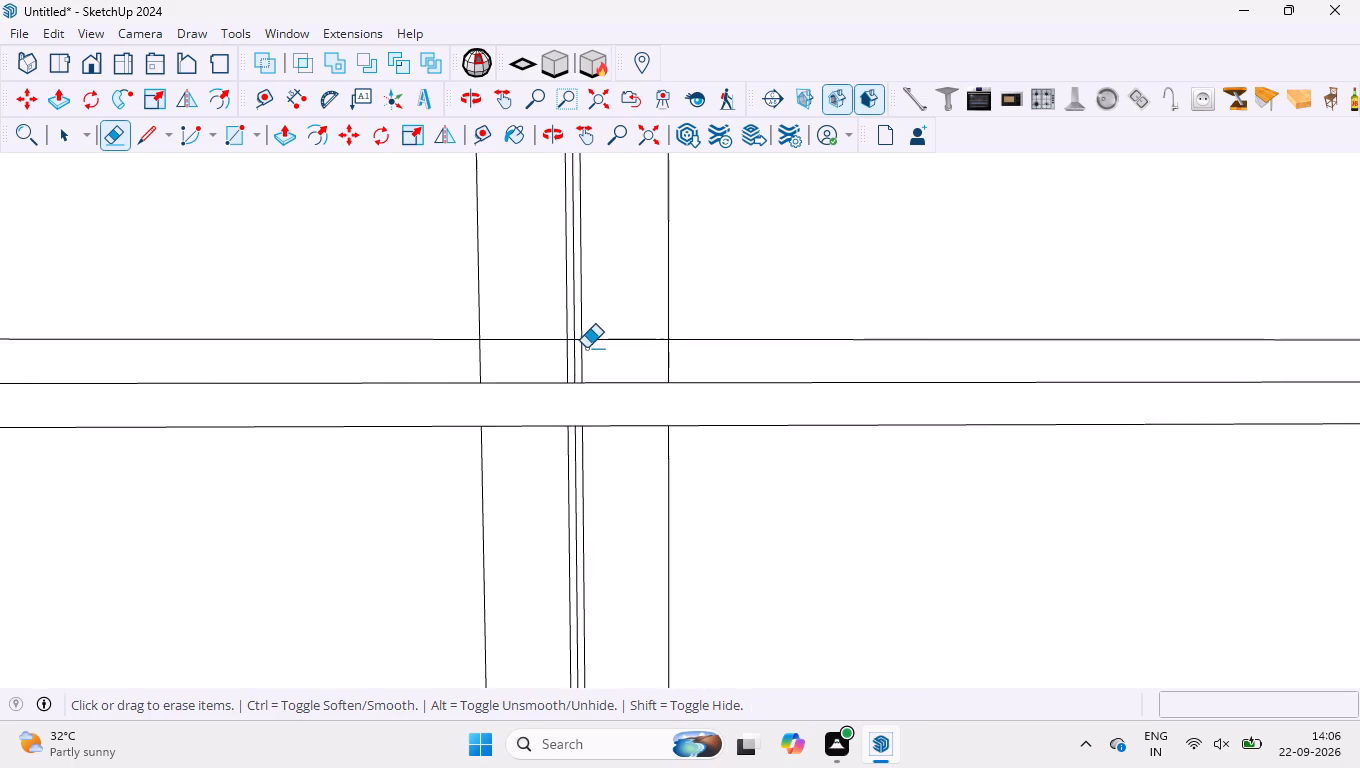
scroll(586, 348, "down", 20)
scroll(586, 348, "down", 3)
scroll(623, 535, "up", 4)
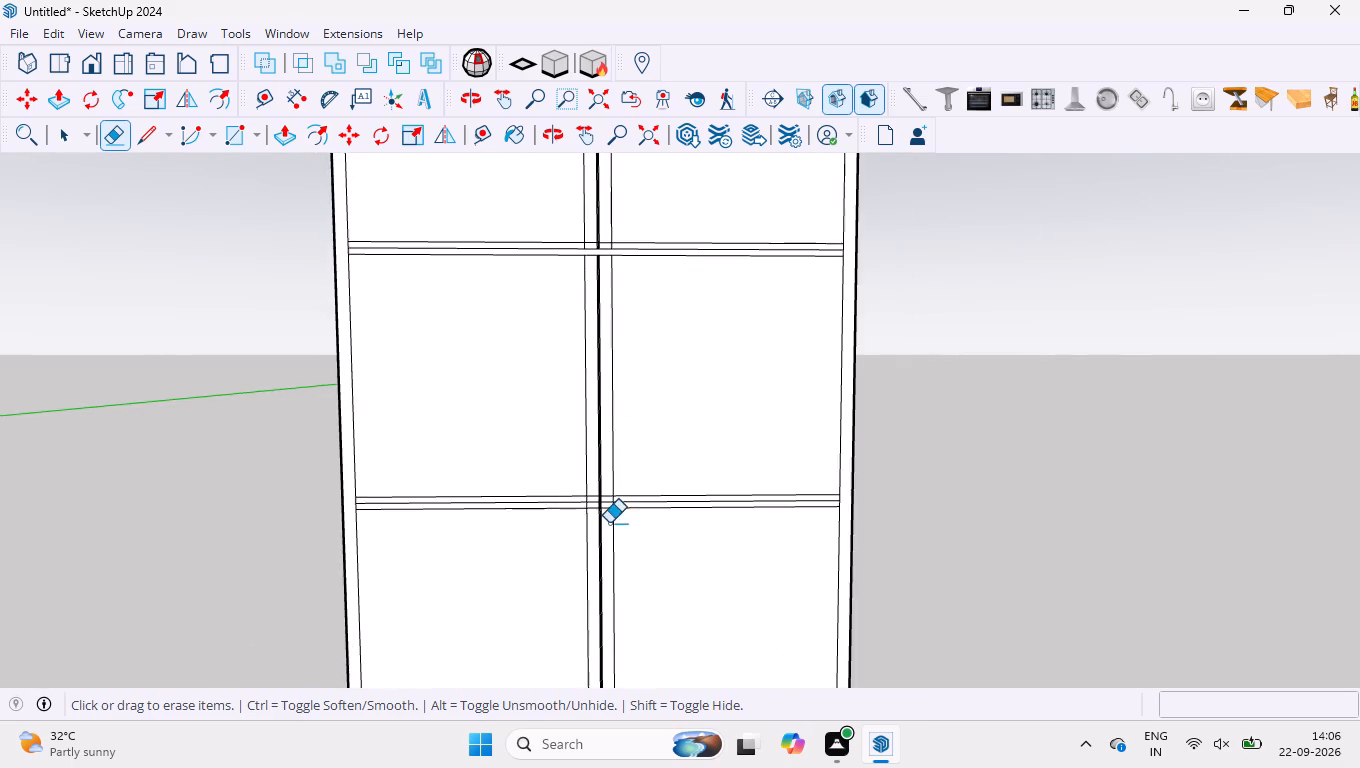
scroll(606, 514, "up", 20)
scroll(606, 514, "up", 2)
left_click_drag(369, 494, 695, 499)
scroll(536, 309, "down", 10)
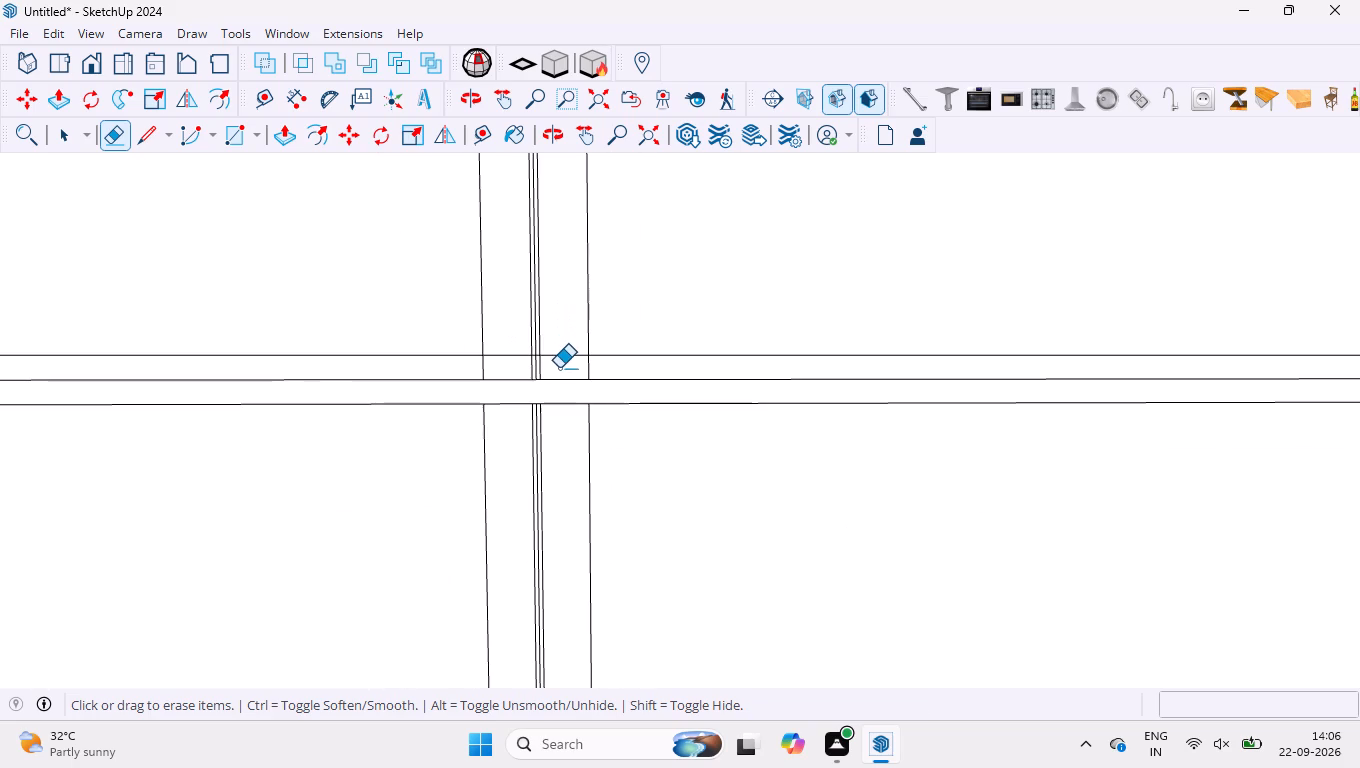
scroll(547, 377, "down", 3)
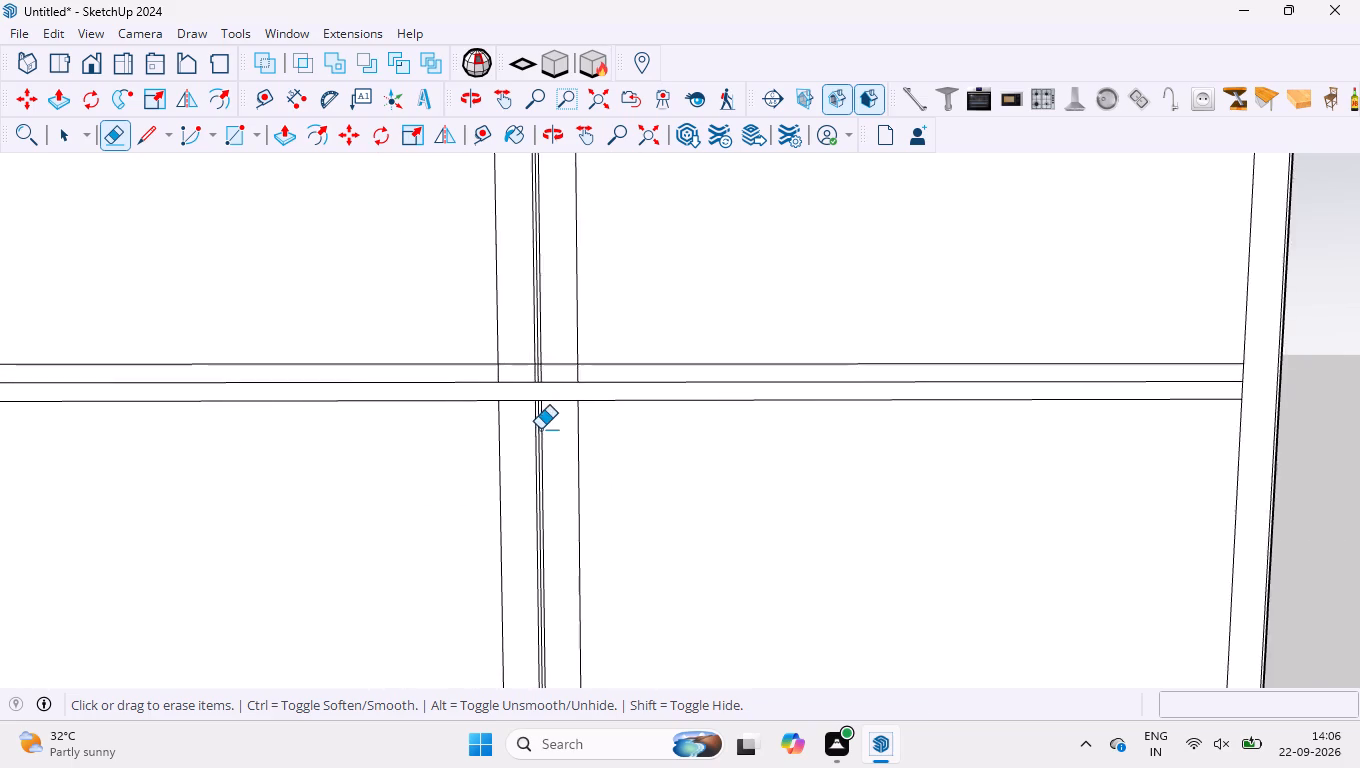
scroll(540, 429, "down", 5)
scroll(628, 377, "down", 6)
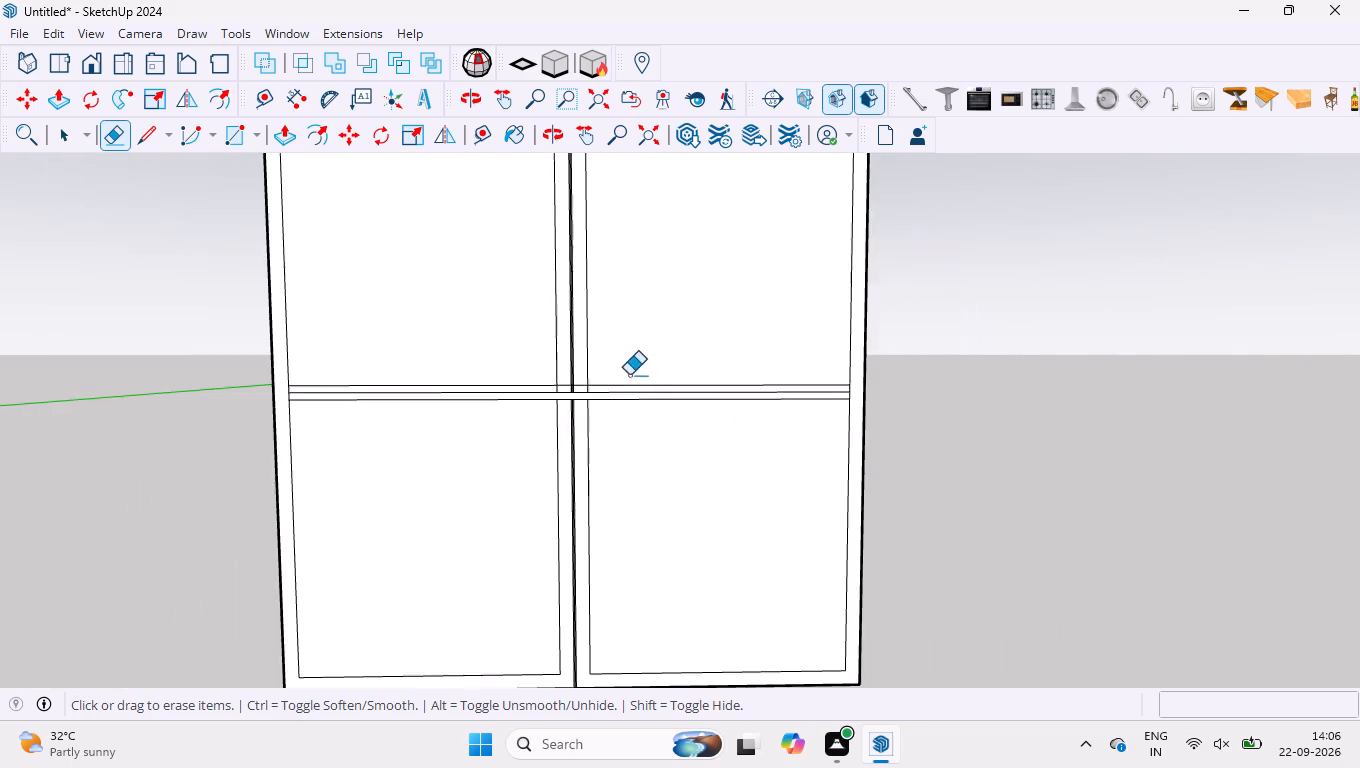
scroll(629, 375, "down", 4)
key("space")
Examine the separate panel's overall shelf layout and the frame lines along its top edge.
scroll(630, 290, "down", 5)
scroll(710, 648, "down", 5)
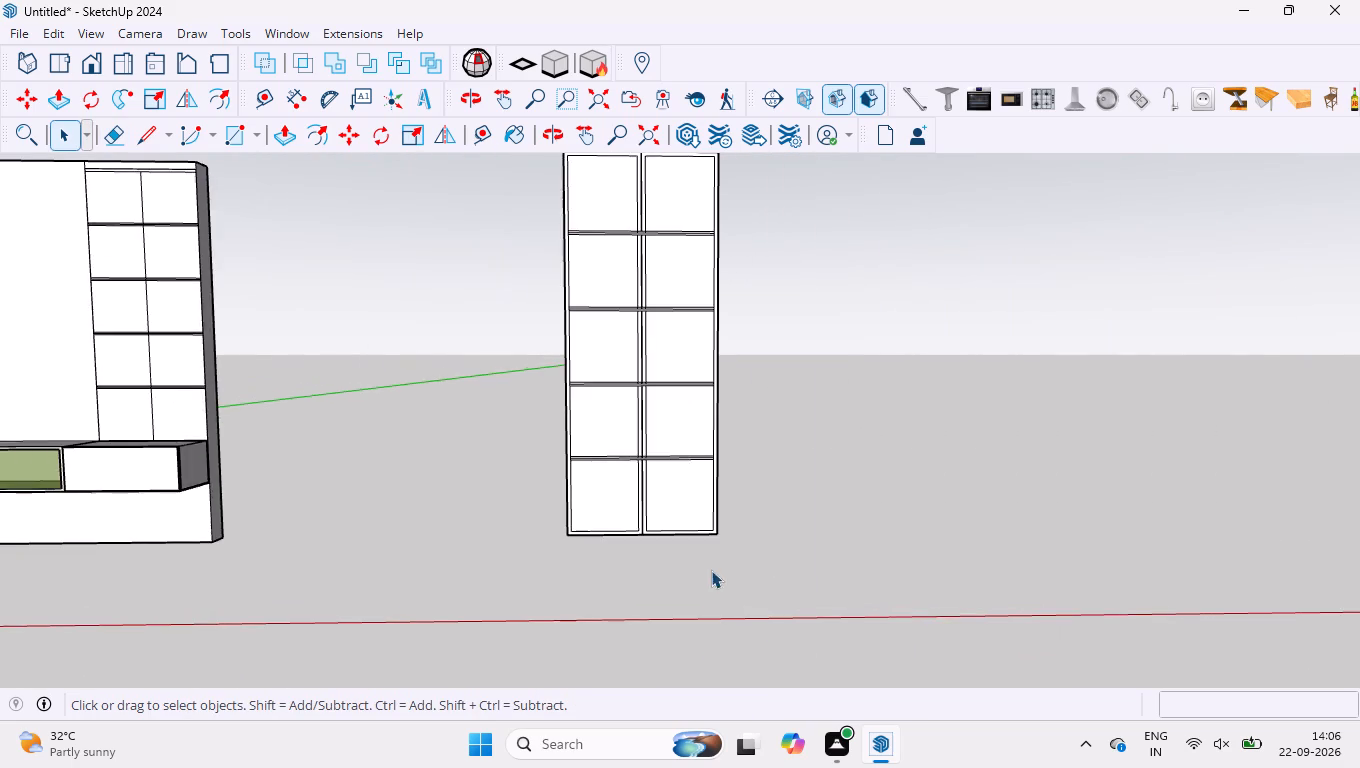
scroll(710, 593, "down", 5)
scroll(706, 581, "up", 4)
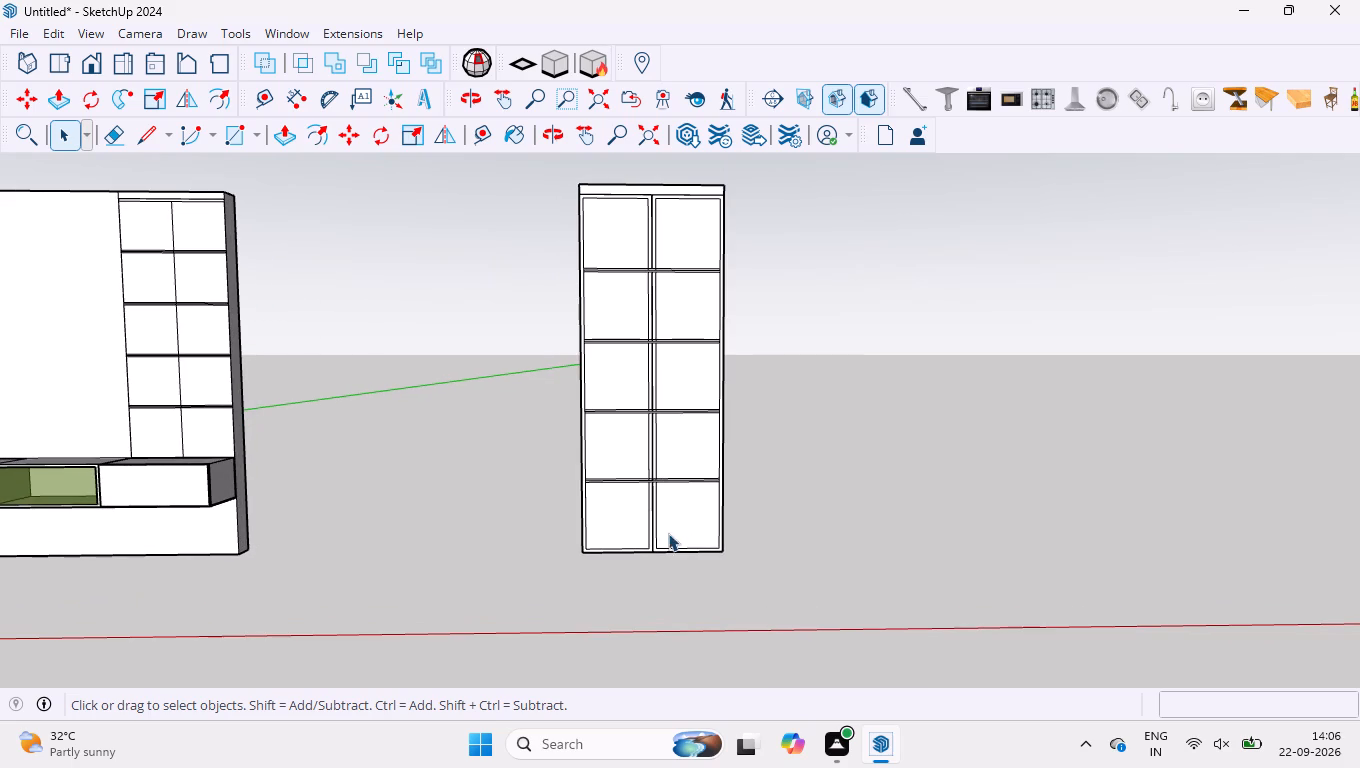
scroll(669, 594, "down", 4)
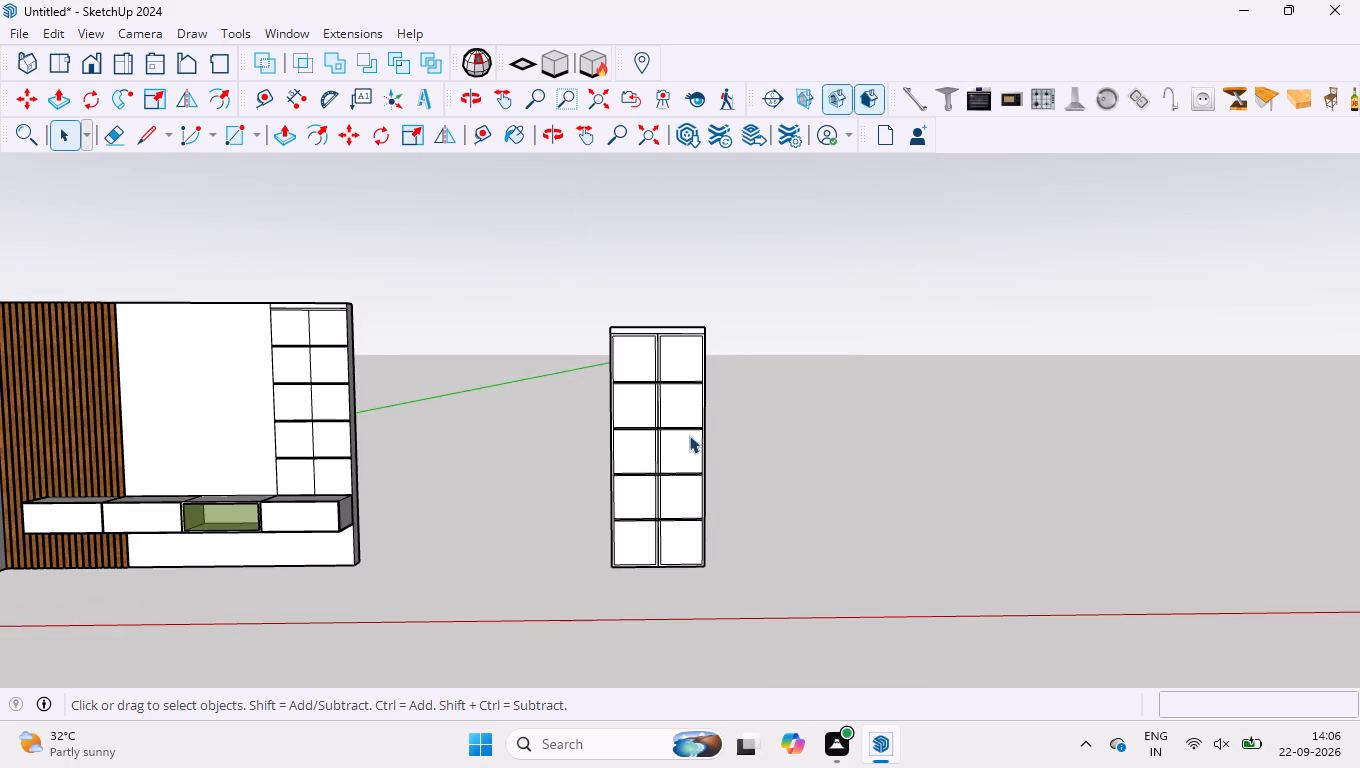
scroll(690, 357, "up", 3)
scroll(616, 350, "down", 4)
scroll(655, 548, "up", 3)
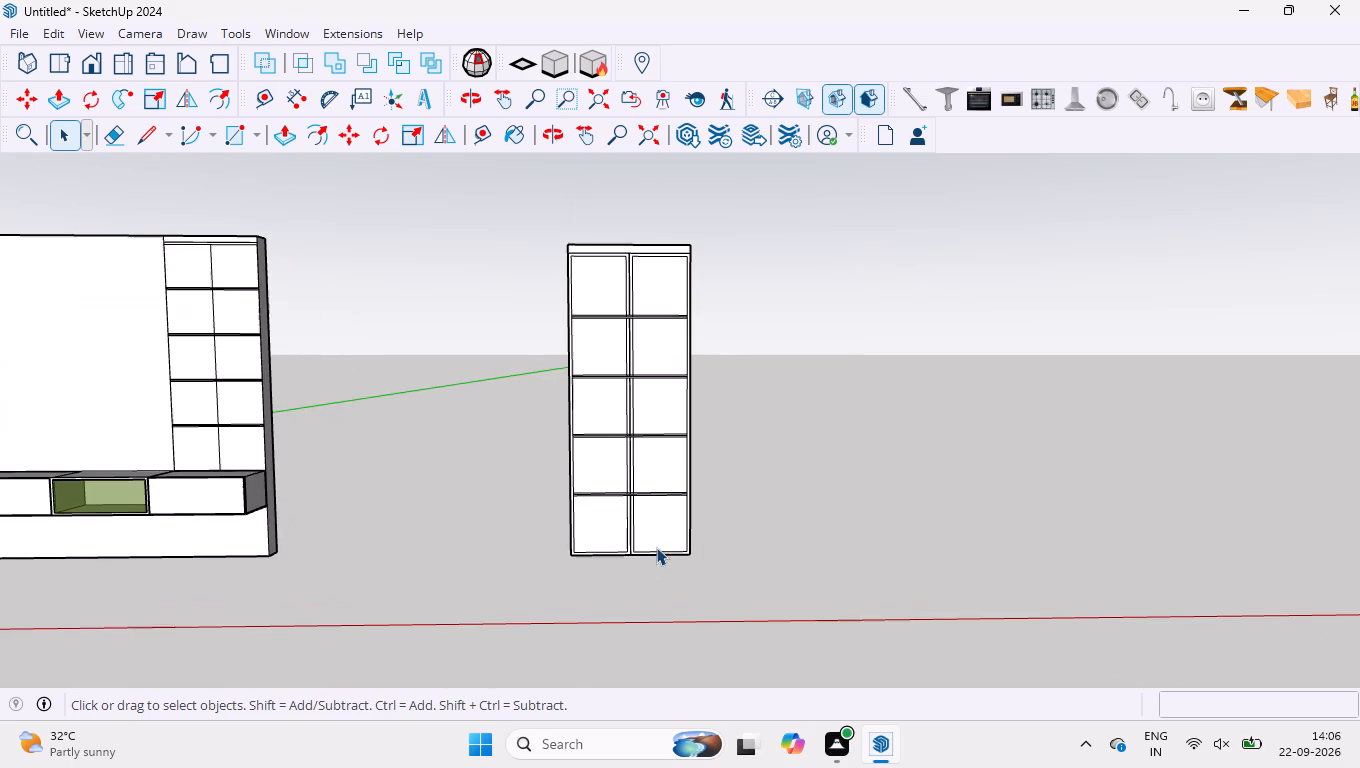
scroll(596, 420, "down", 3)
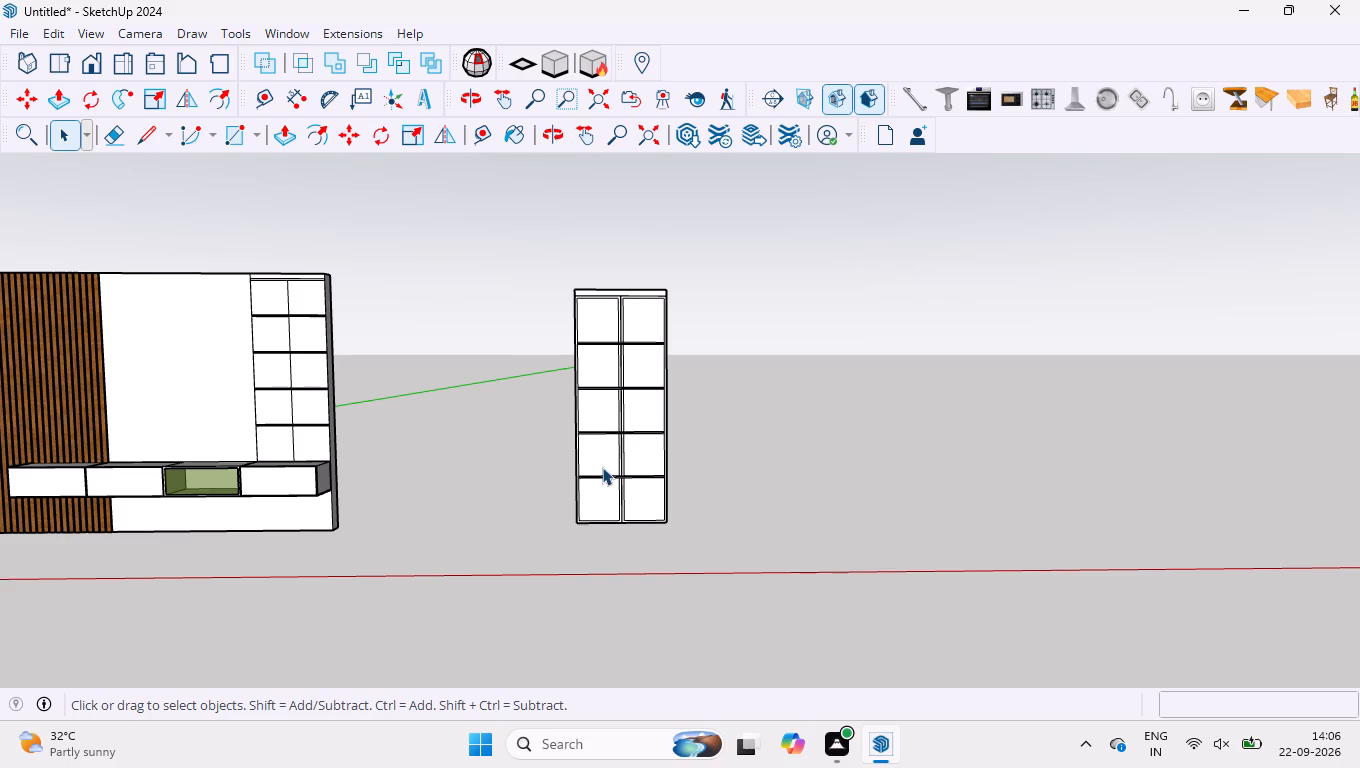
scroll(588, 227, "up", 4)
scroll(629, 377, "up", 3)
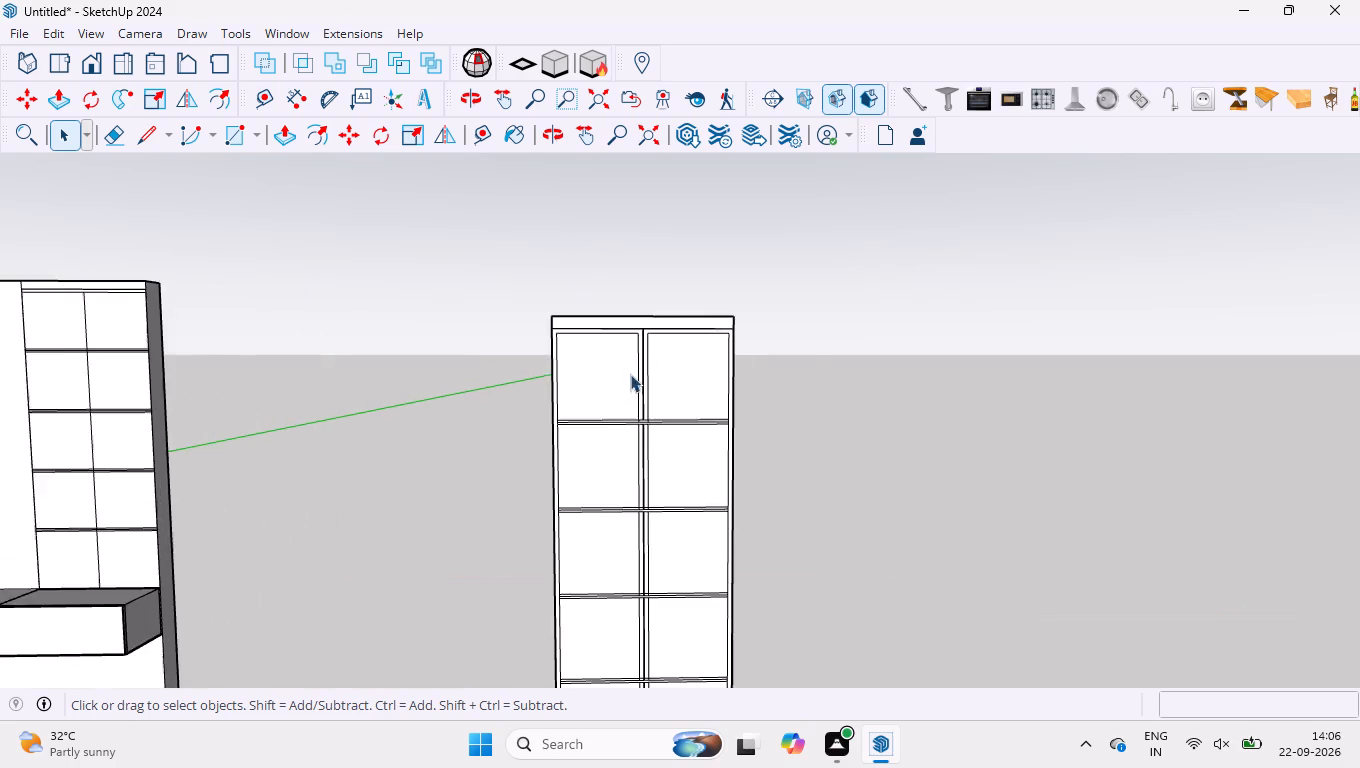
scroll(612, 225, "up", 4)
scroll(546, 530, "up", 4)
scroll(514, 317, "up", 2)
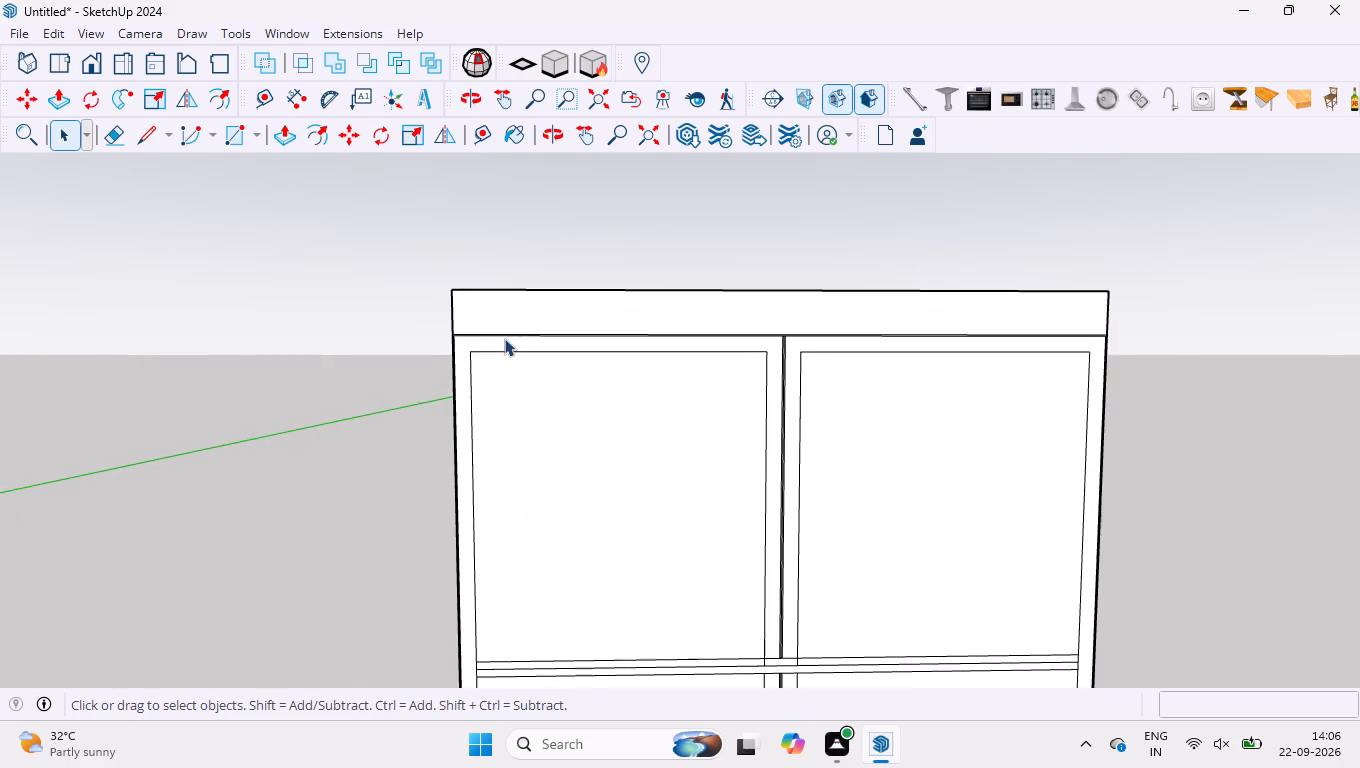
scroll(501, 323, "up", 20)
scroll(501, 323, "up", 3)
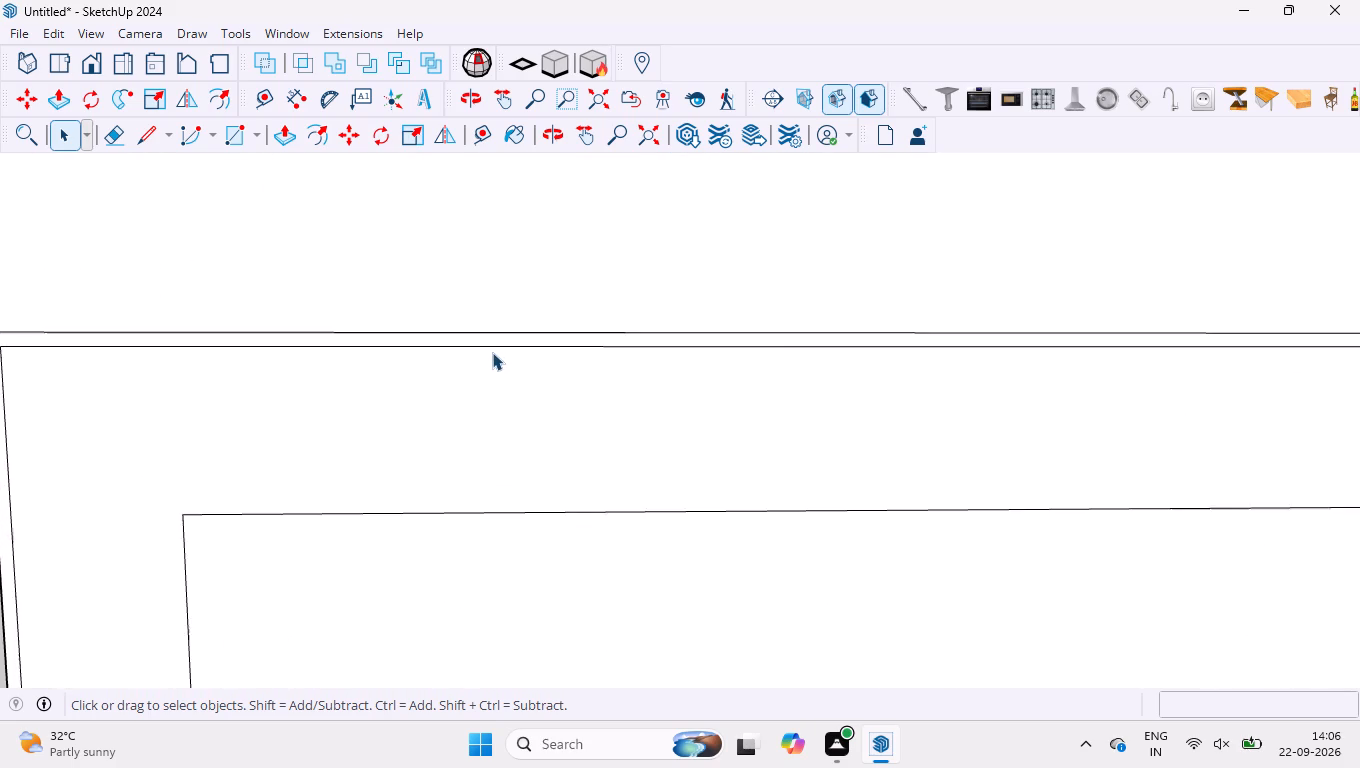
scroll(492, 352, "up", 3)
scroll(483, 354, "down", 20)
scroll(483, 354, "down", 3)
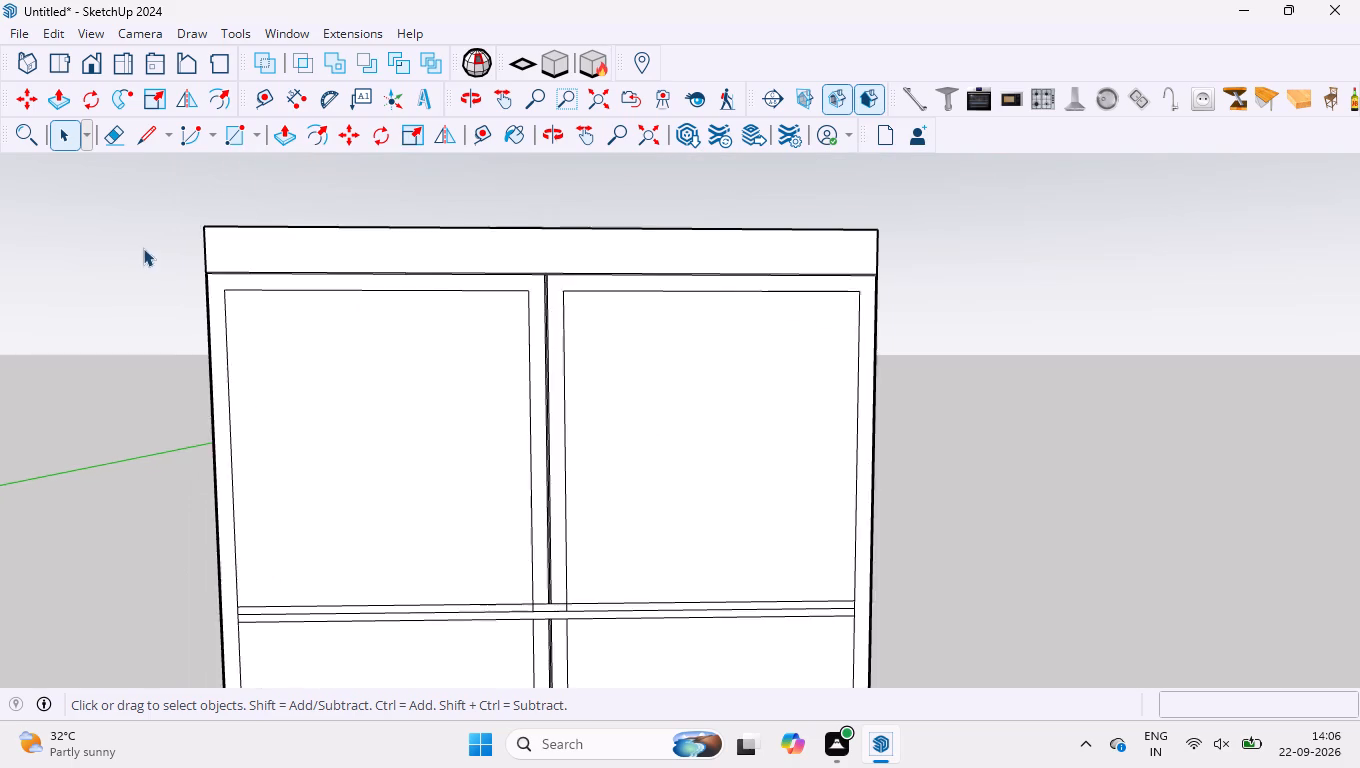
Examine the separate panel's shelf layout over its full height and the detail along its top band.
scroll(143, 248, "down", 3)
scroll(601, 288, "down", 4)
scroll(459, 362, "down", 5)
scroll(419, 475, "up", 4)
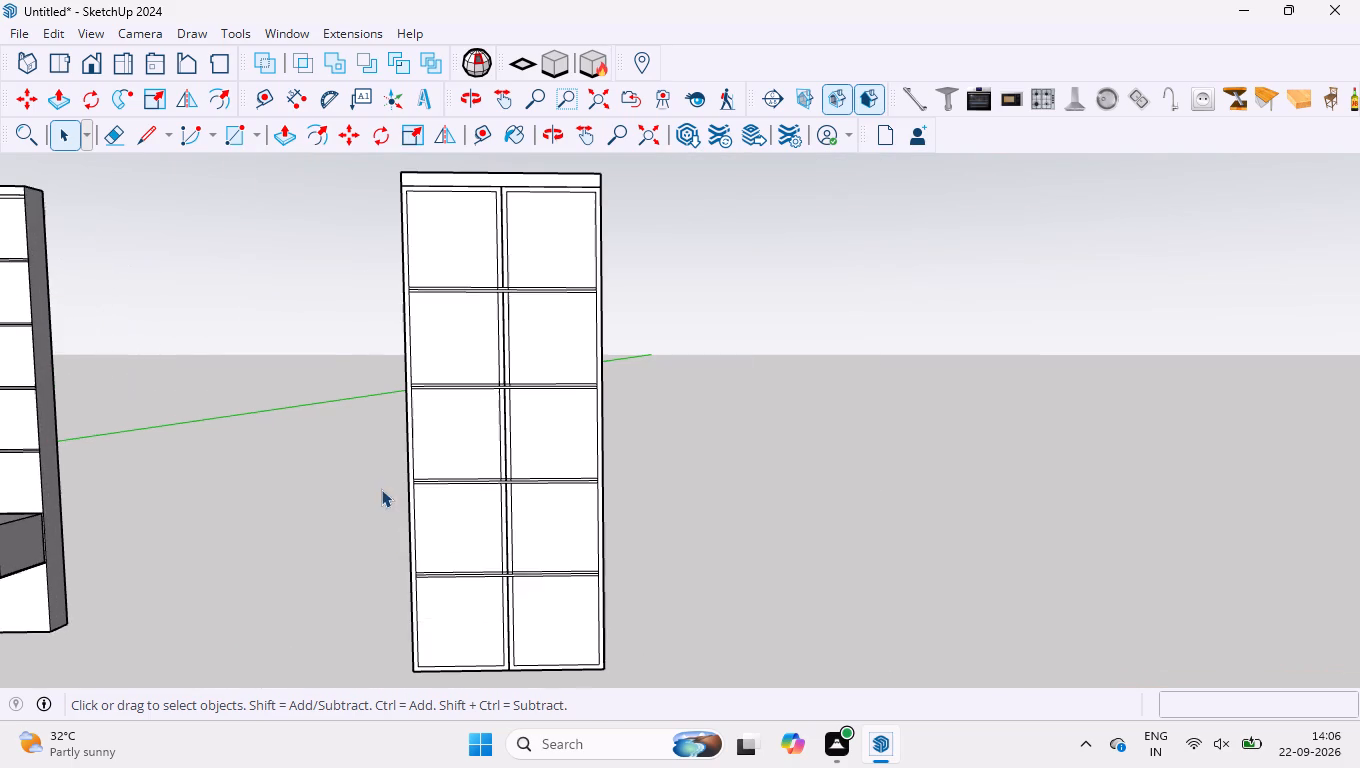
scroll(488, 337, "down", 3)
scroll(475, 234, "up", 11)
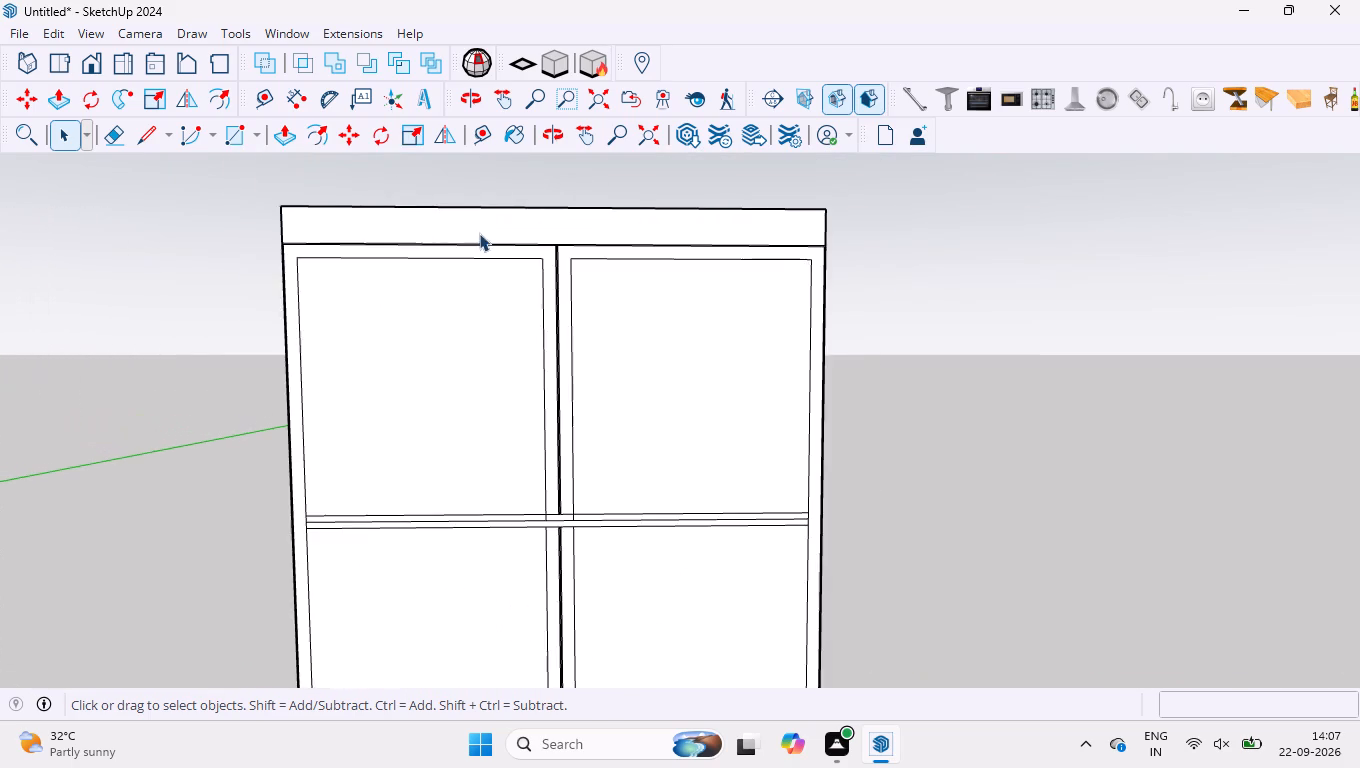
scroll(478, 234, "down", 19)
Push/Pull the separate panel's top band outward by 300 mm.
left_click_drag(426, 221, 508, 391)
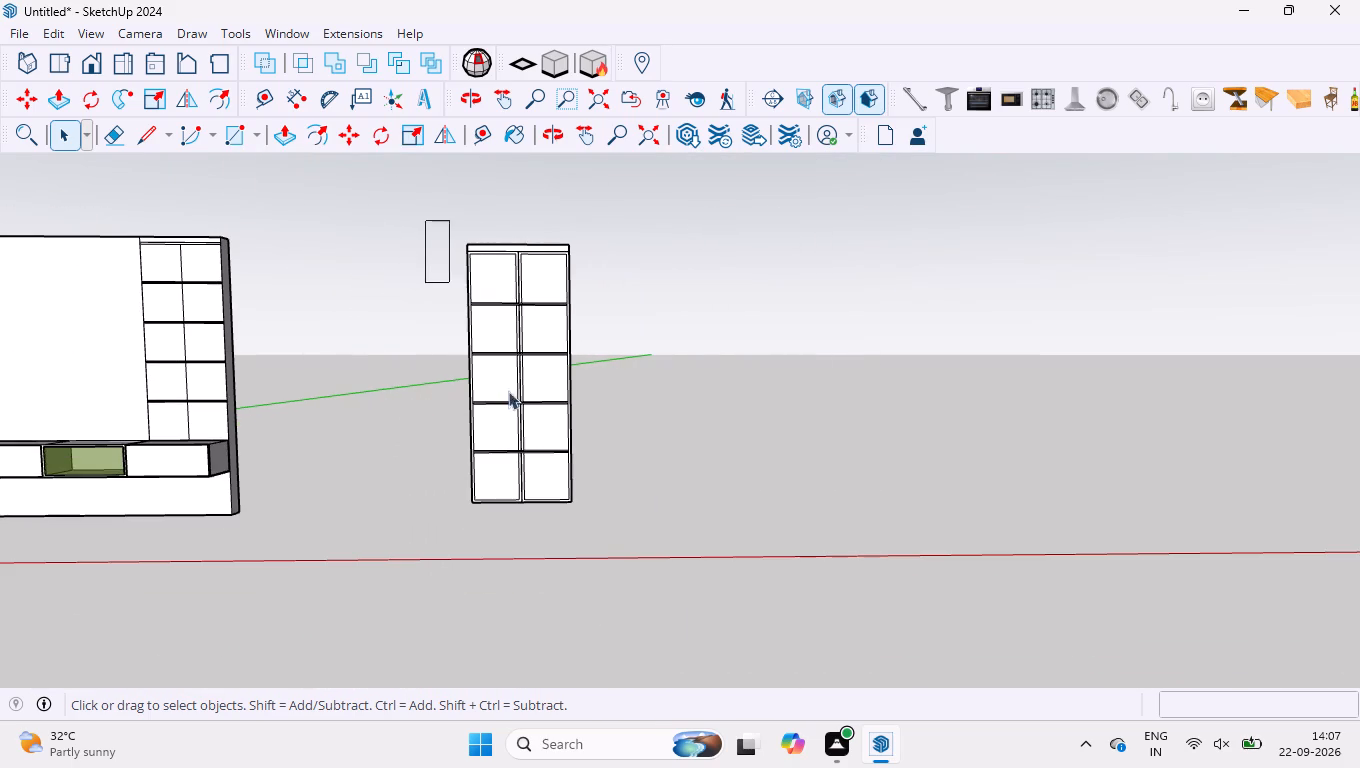
left_click_drag(508, 391, 680, 606)
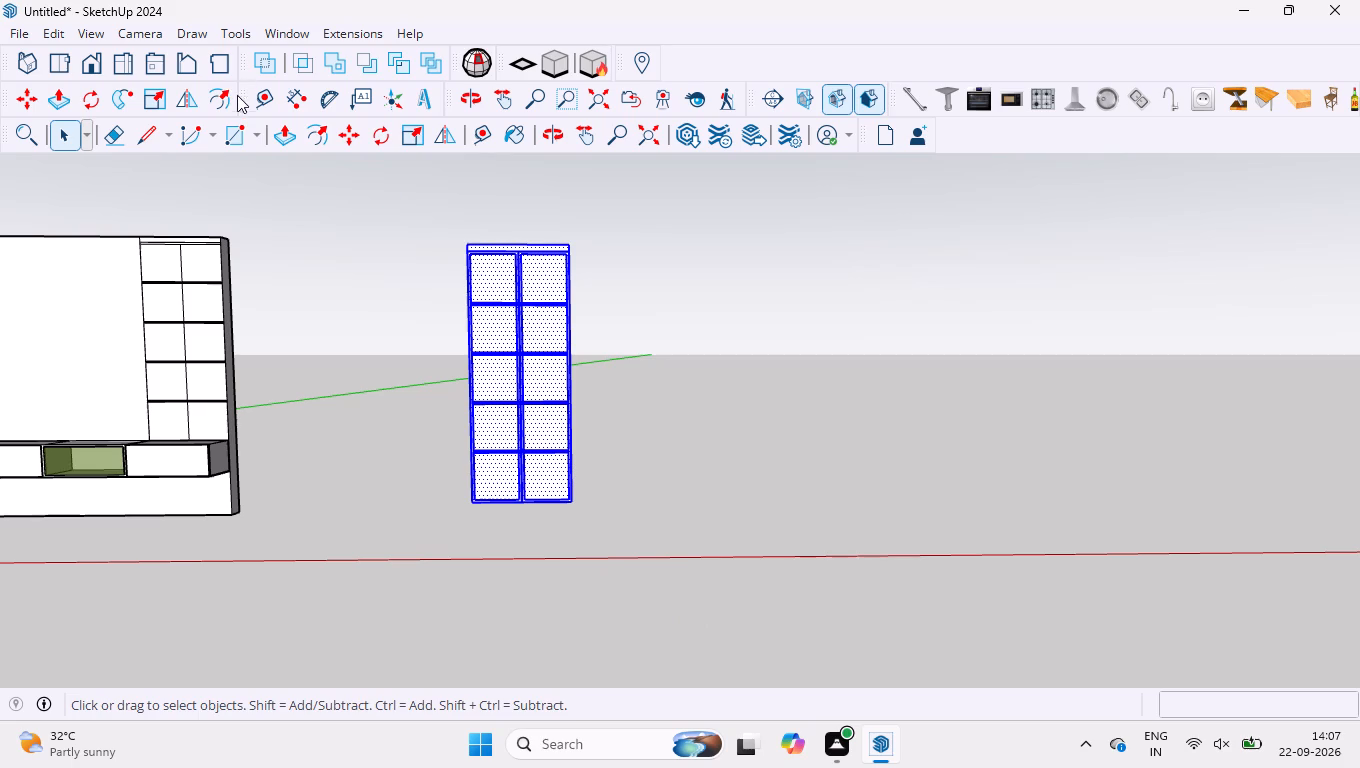
left_click(288, 122)
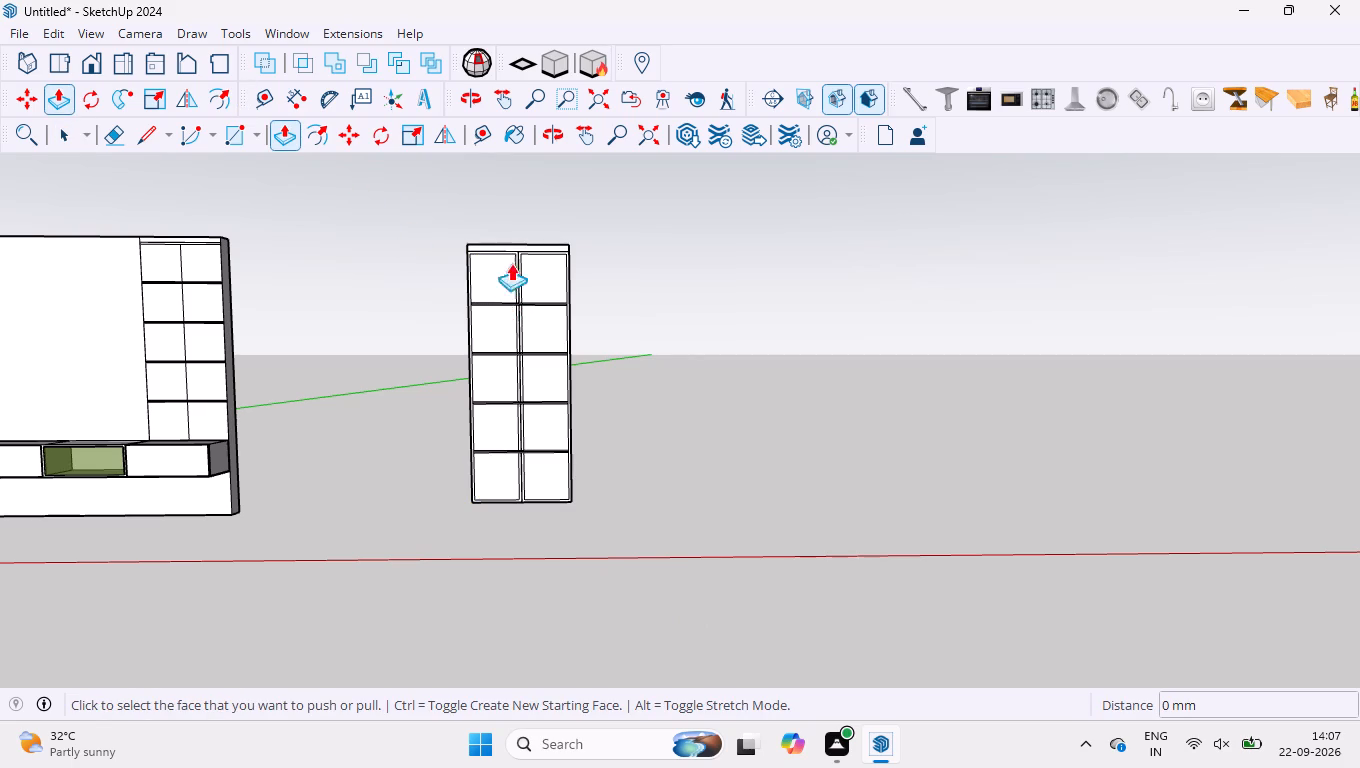
scroll(494, 210, "up", 14)
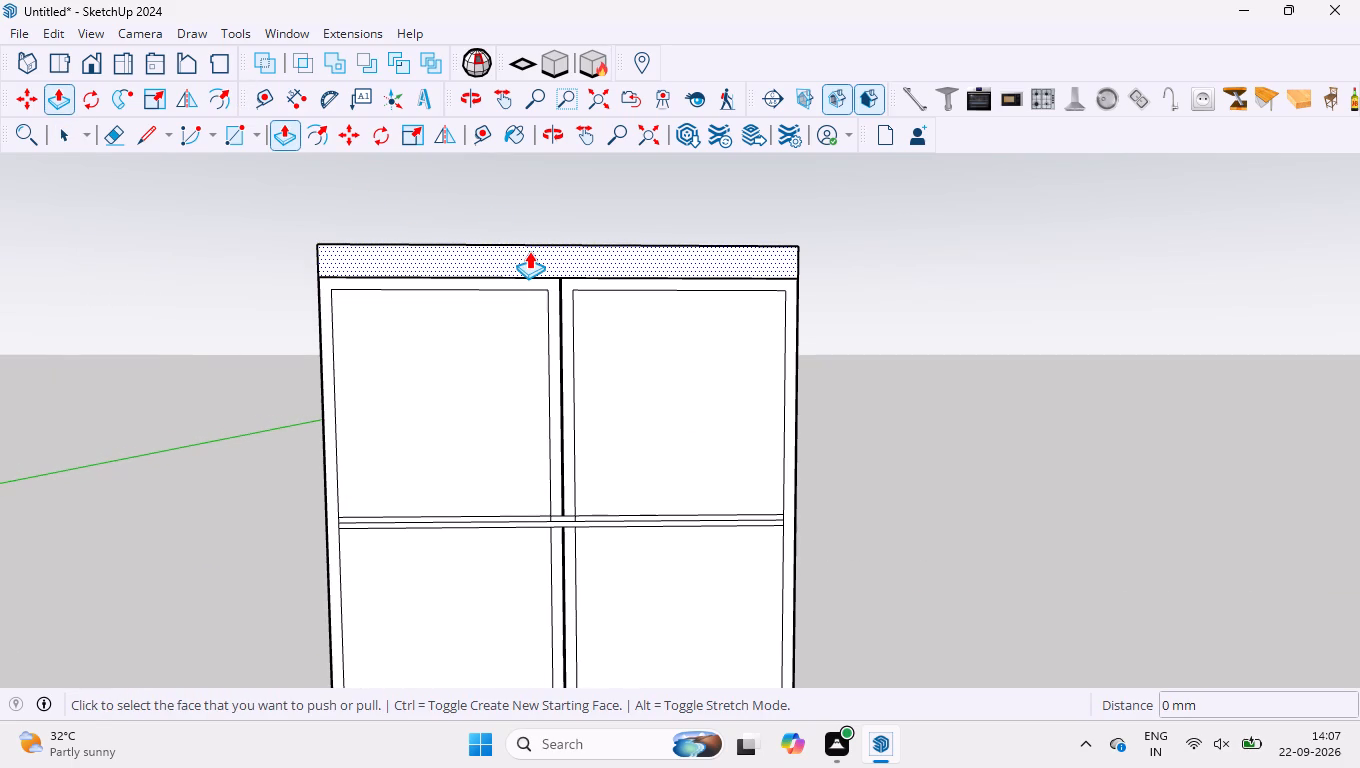
left_click(529, 251)
middle_click_drag(666, 290, 634, 302)
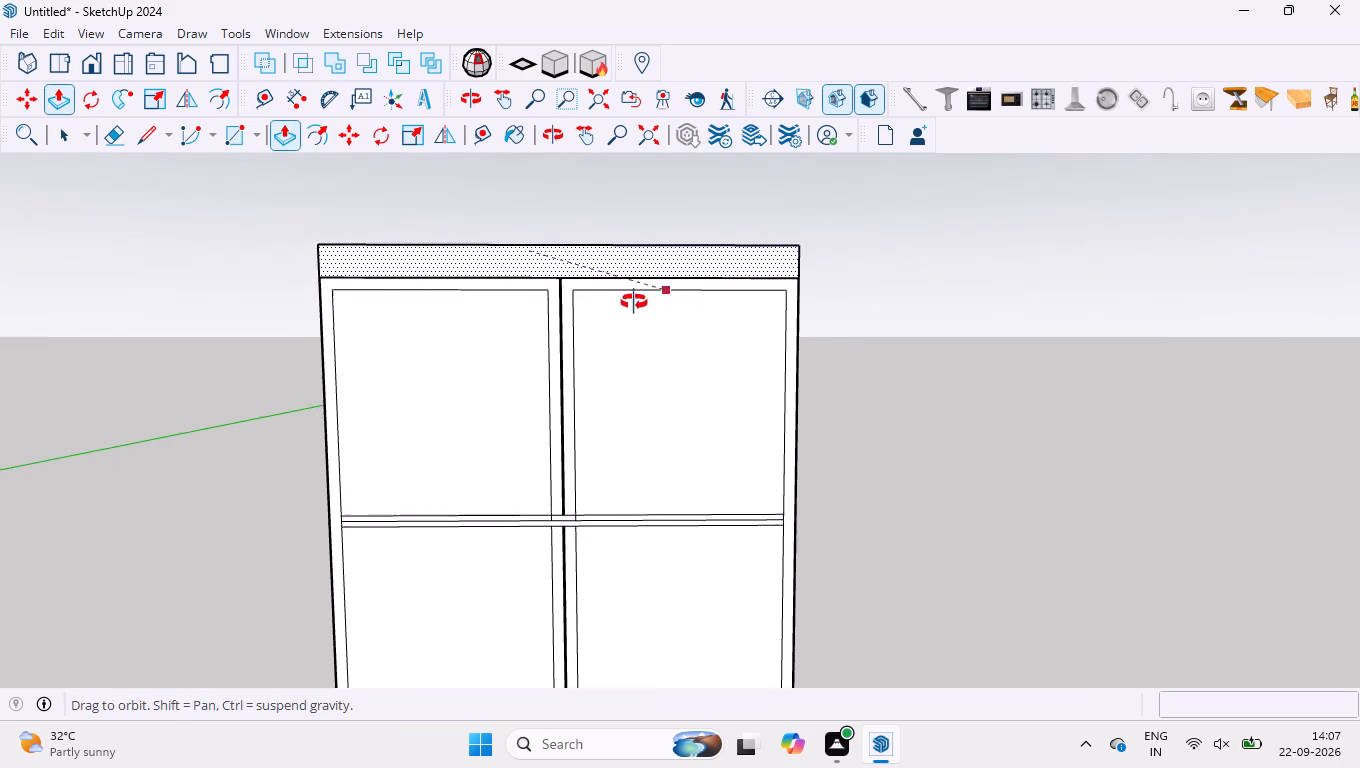
middle_click_drag(634, 302, 357, 301)
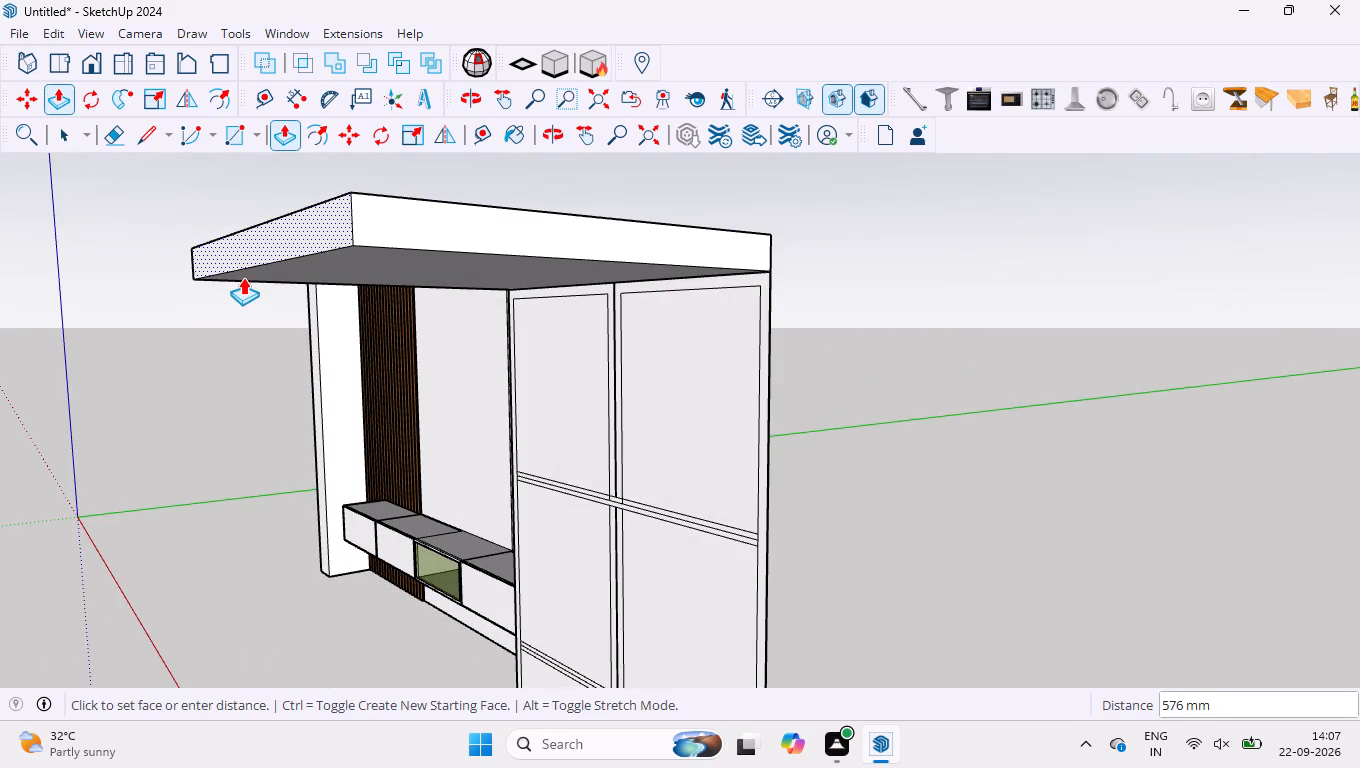
type("300")
key("Return")
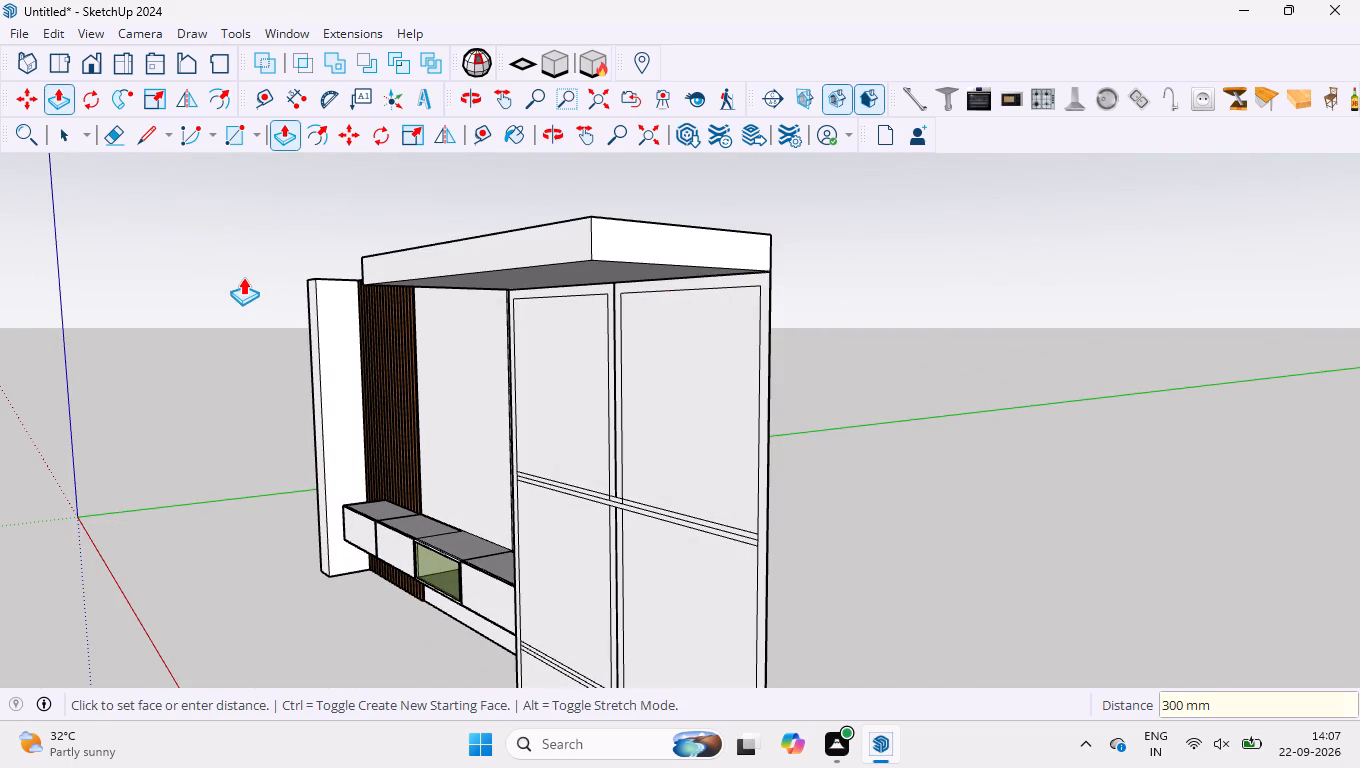
Push/Pull the narrow outer border around the panel's two bays by the same 300 mm, flush with the top band.
scroll(598, 234, "up", 9)
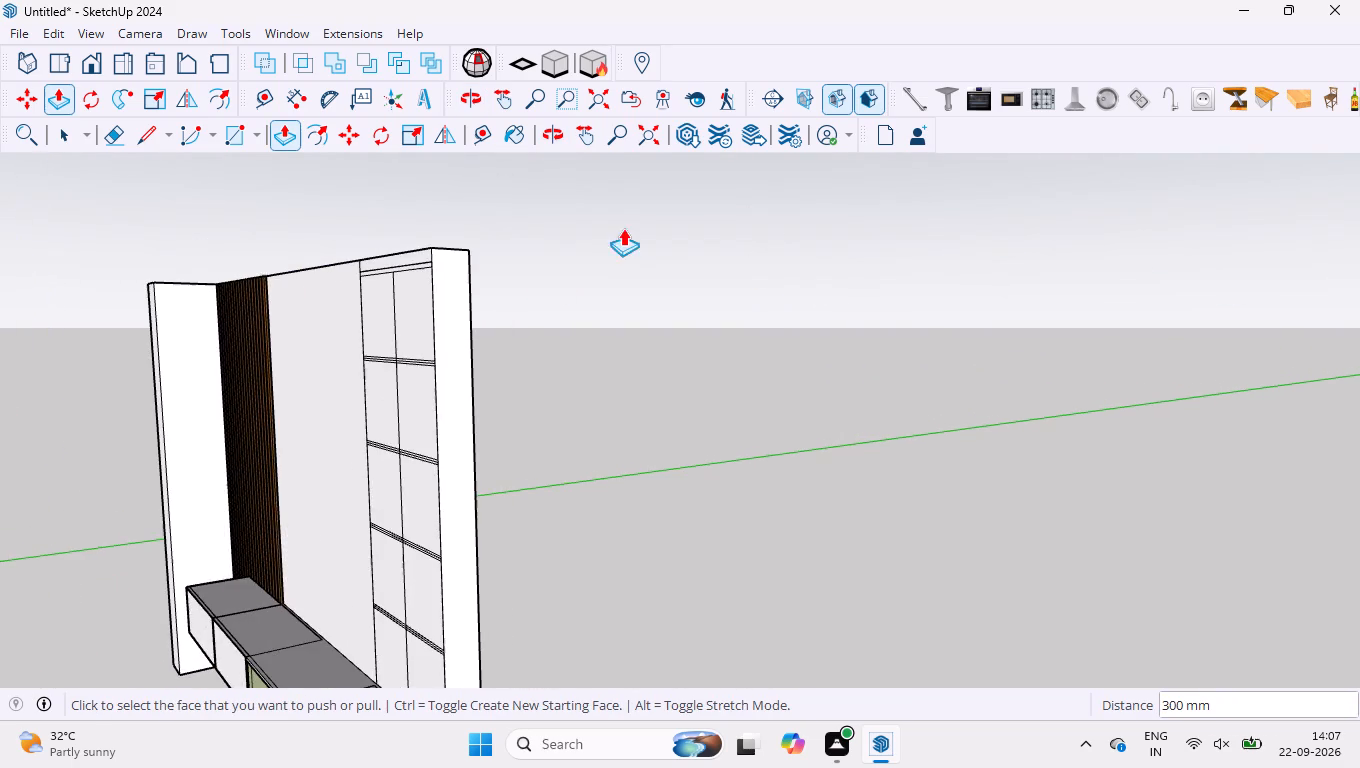
scroll(625, 240, "down", 7)
scroll(496, 278, "up", 12)
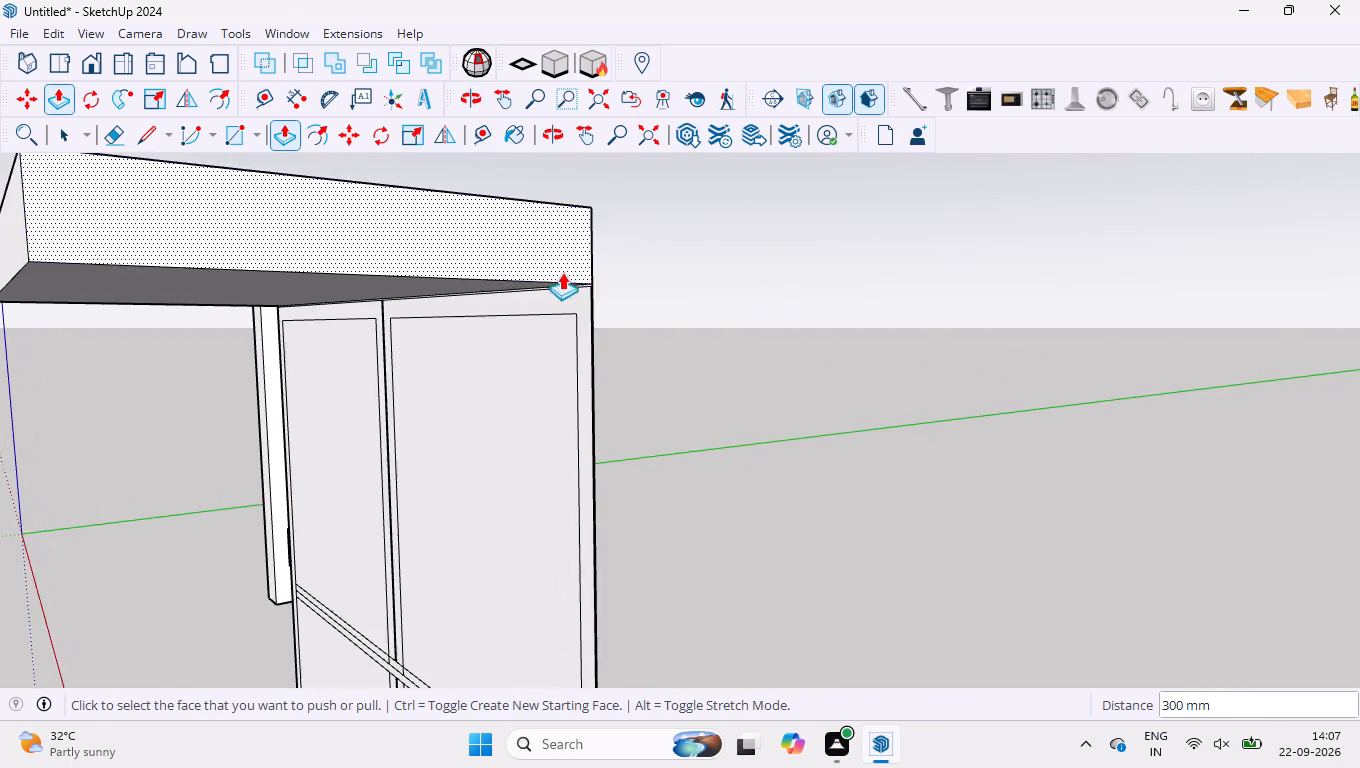
scroll(562, 272, "up", 20)
scroll(562, 272, "up", 6)
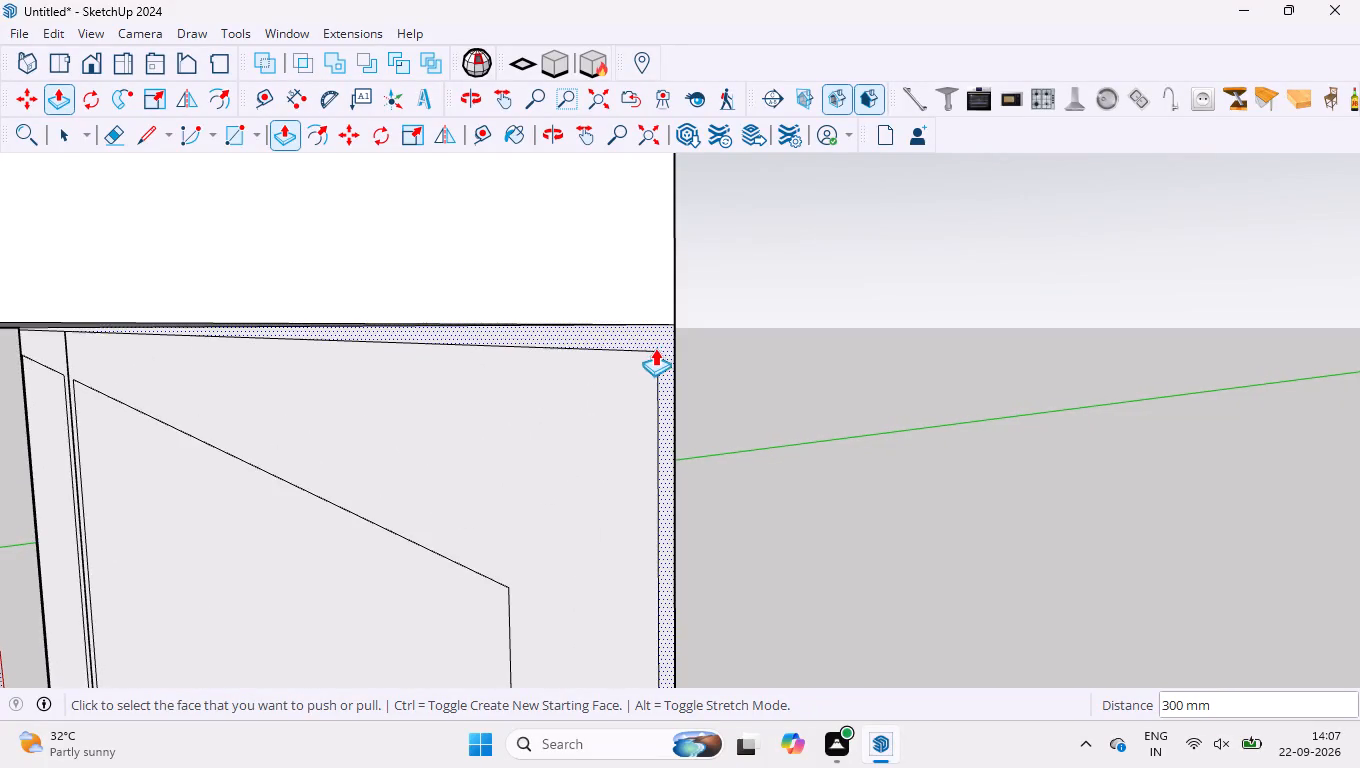
scroll(655, 333, "up", 5)
double_click(671, 339)
scroll(647, 362, "down", 3)
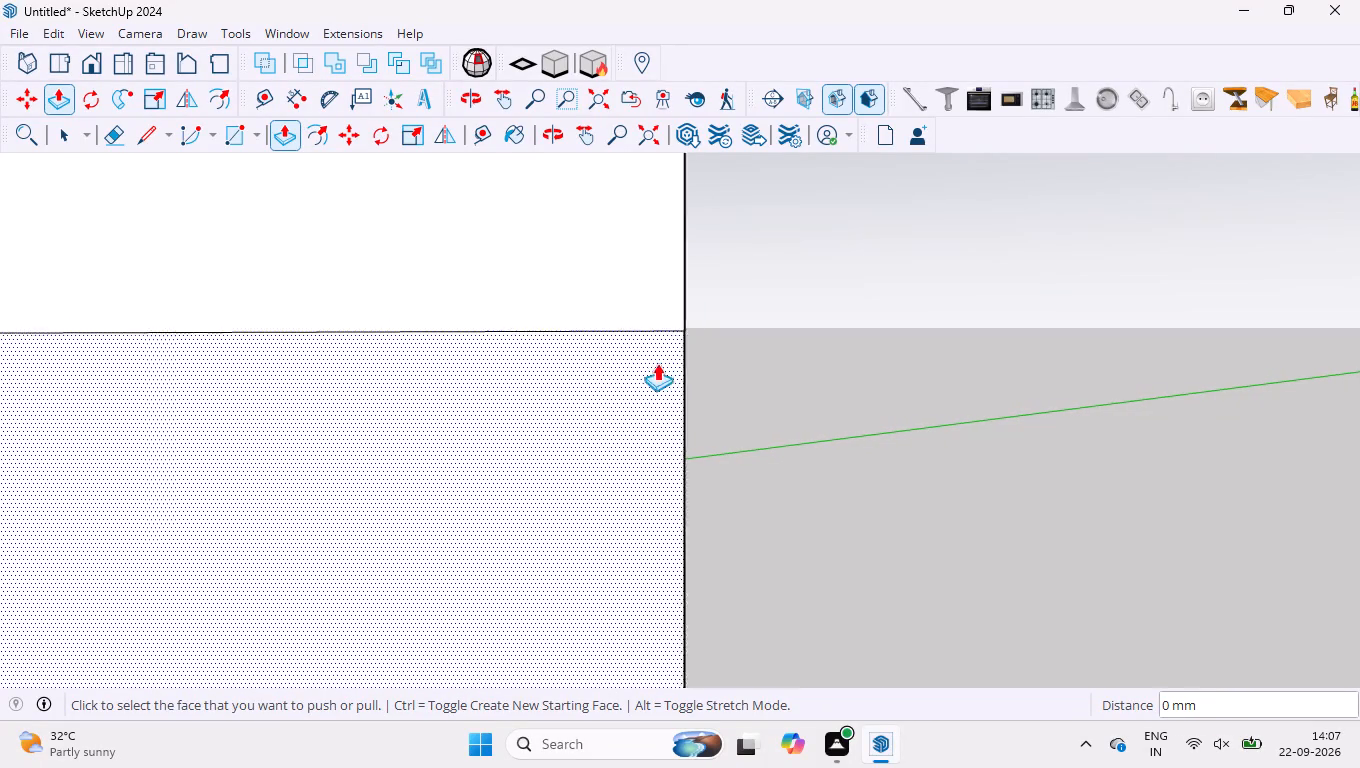
scroll(657, 363, "down", 20)
scroll(657, 363, "down", 4)
scroll(599, 363, "up", 10)
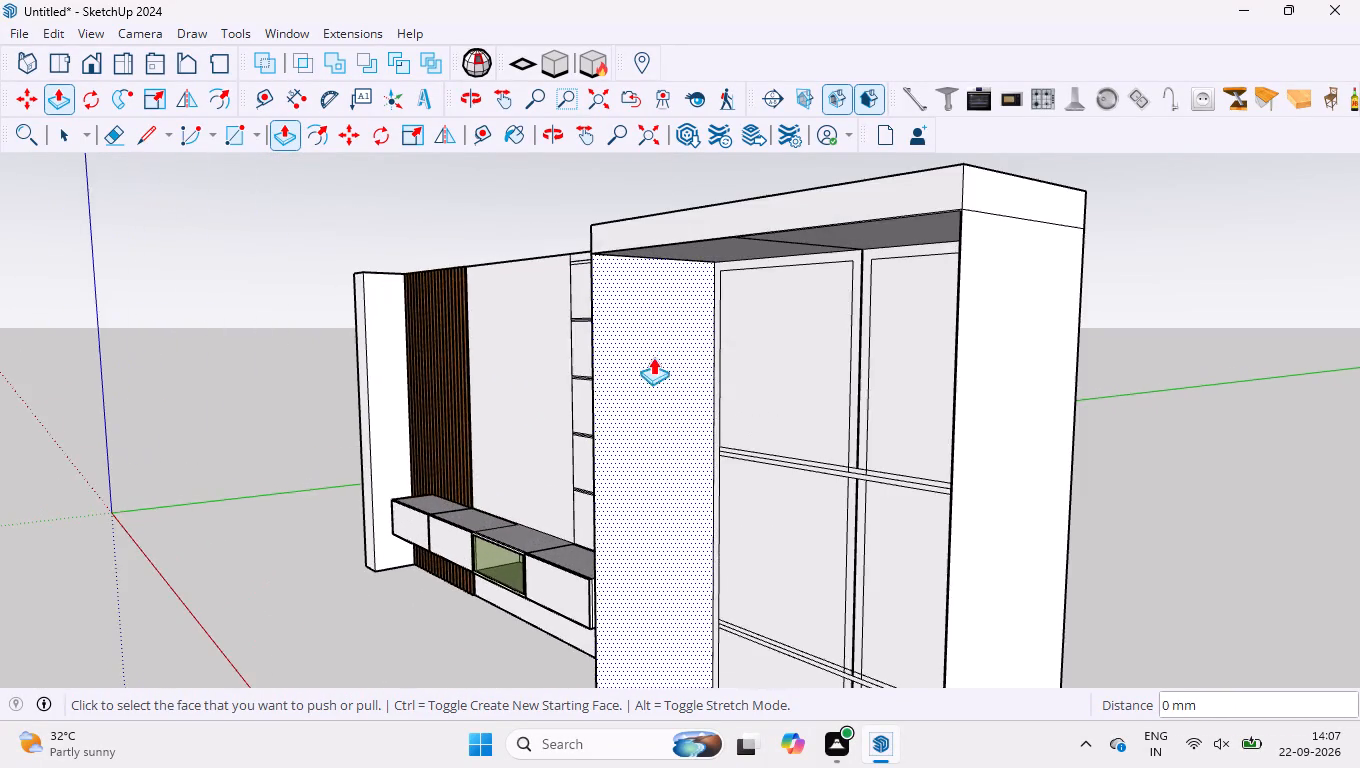
Push/Pull the left bay's frame outward by the same 300 mm.
middle_click_drag(652, 356, 684, 361)
scroll(853, 180, "up", 3)
scroll(801, 277, "down", 6)
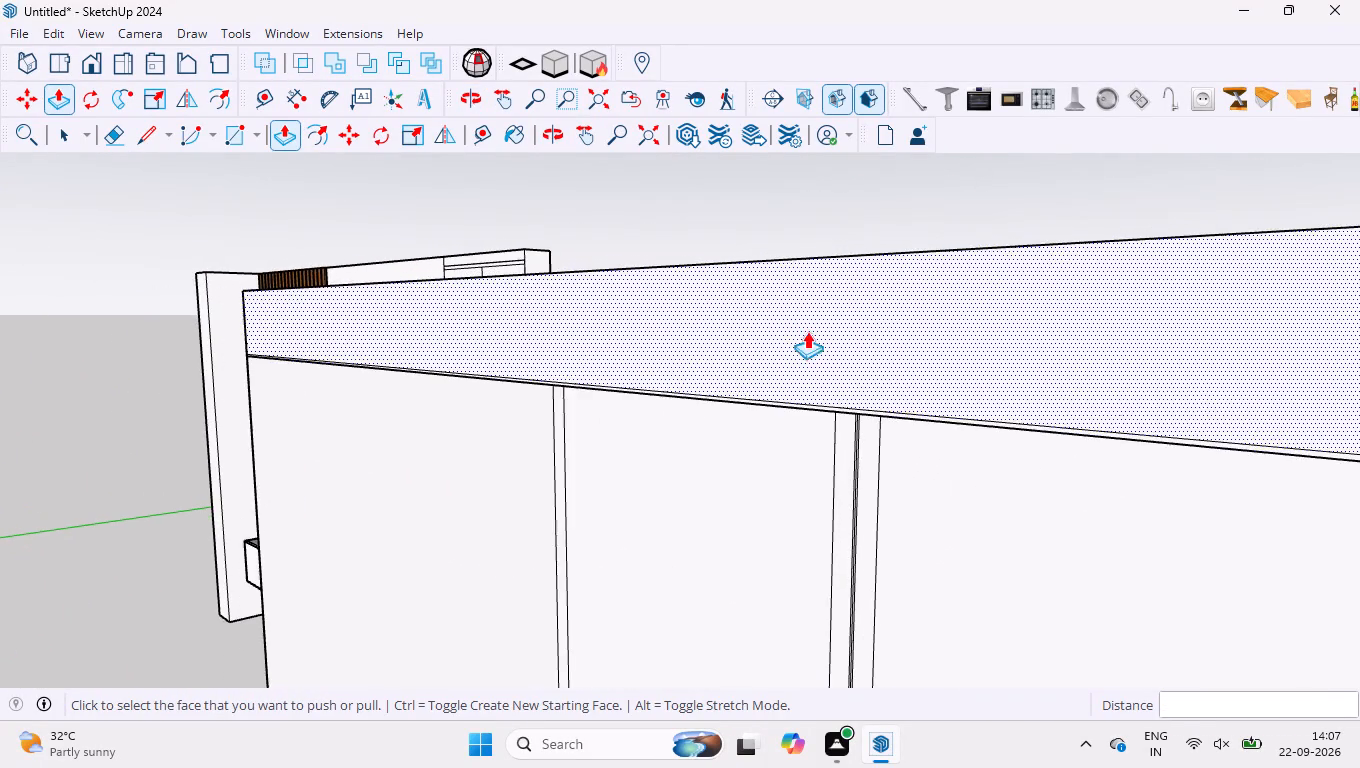
scroll(807, 331, "down", 7)
middle_click_drag(817, 430, 871, 398)
scroll(829, 351, "up", 5)
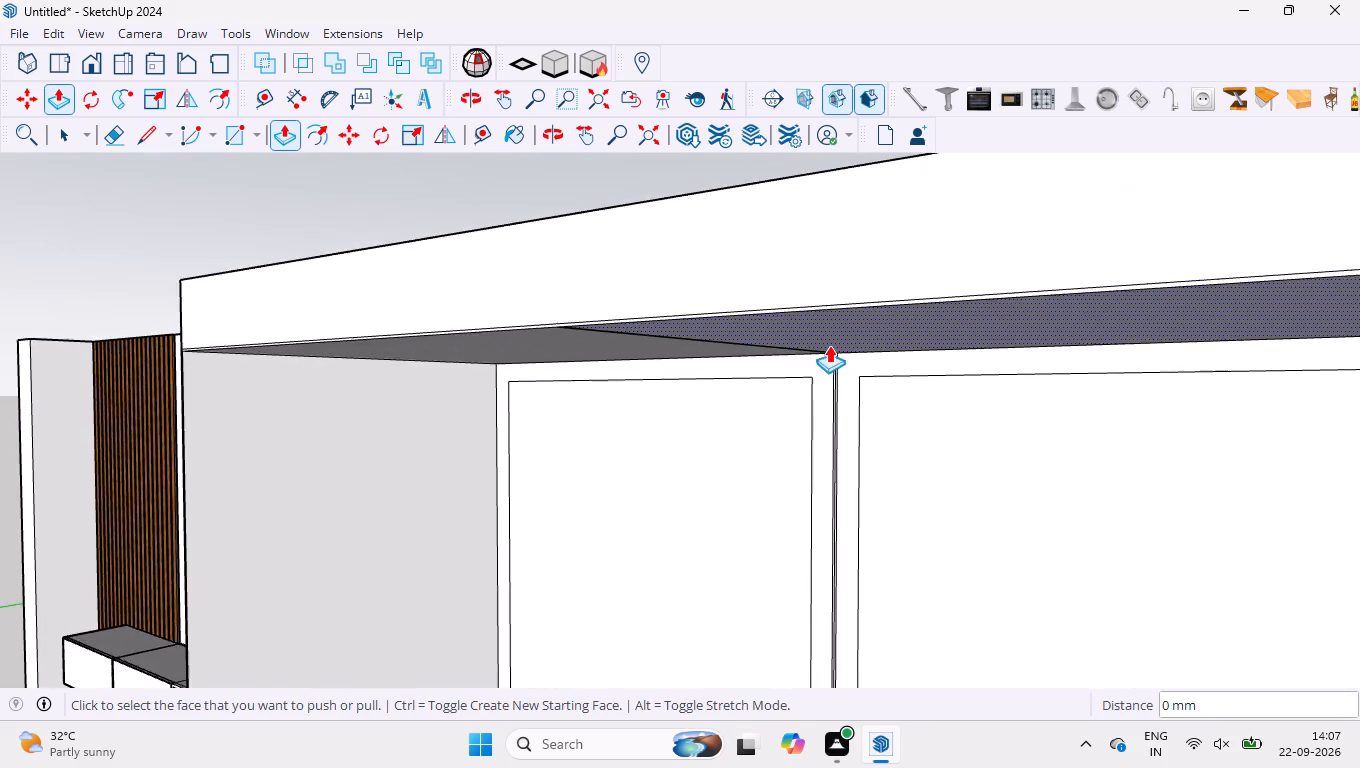
scroll(823, 352, "up", 4)
double_click(819, 360)
Push/Pull the right bay's frame outward by the same 300 mm, undoing any accidental push of the top band's underside.
double_click(862, 352)
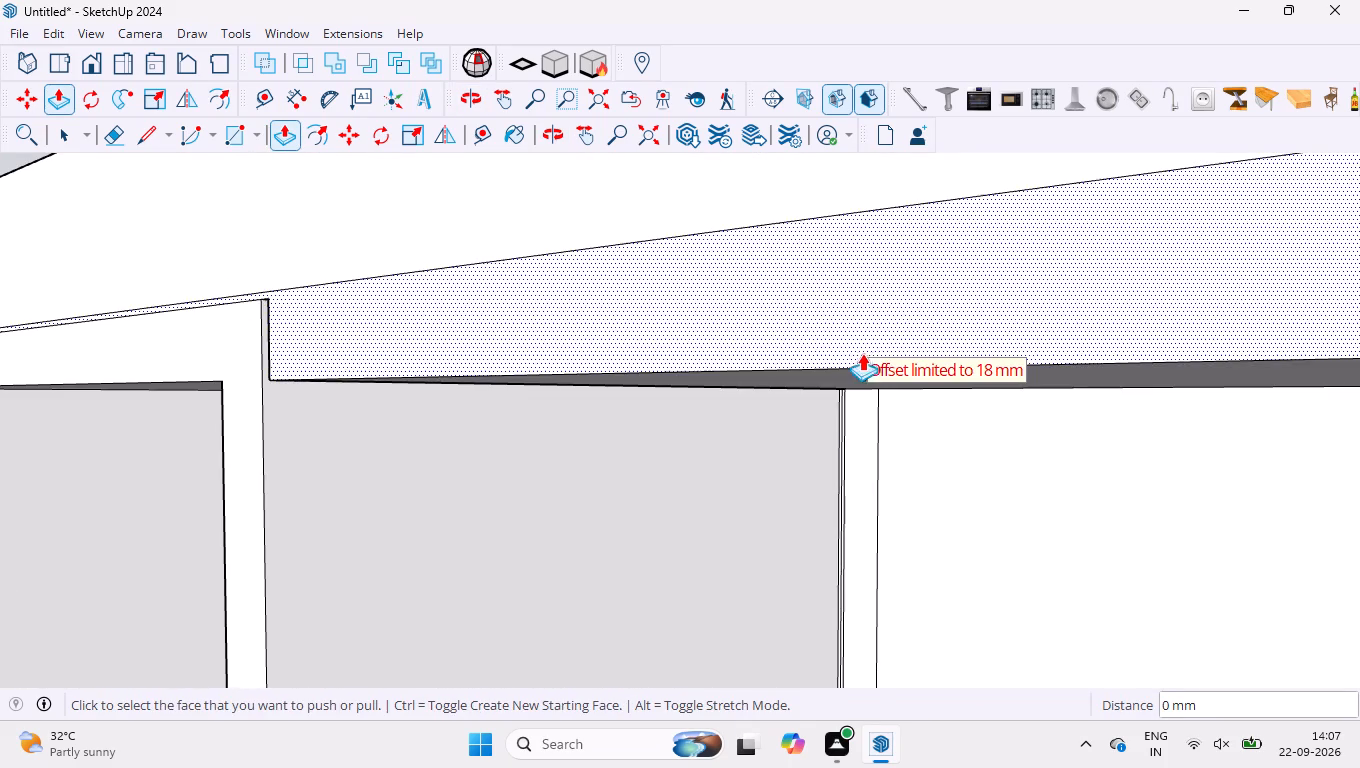
key("ctrl+z")
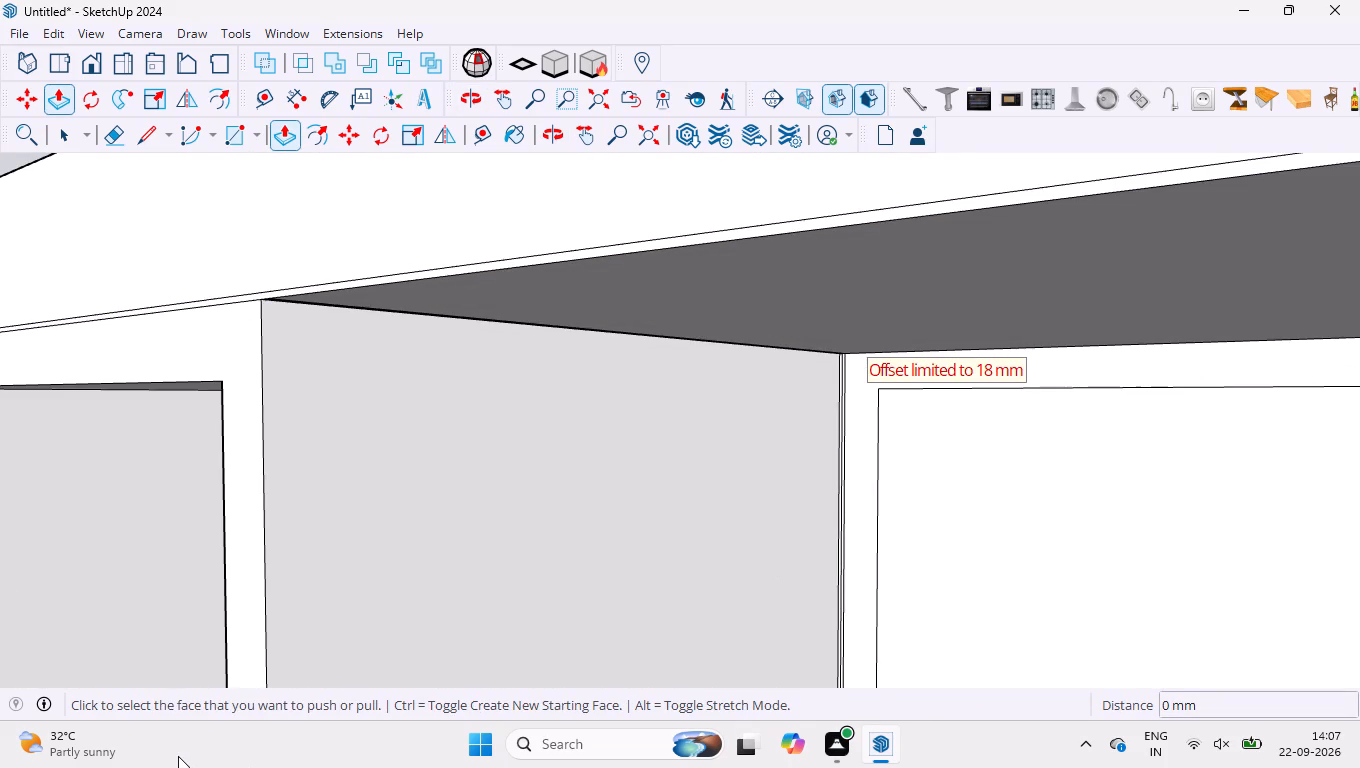
scroll(852, 324, "up", 3)
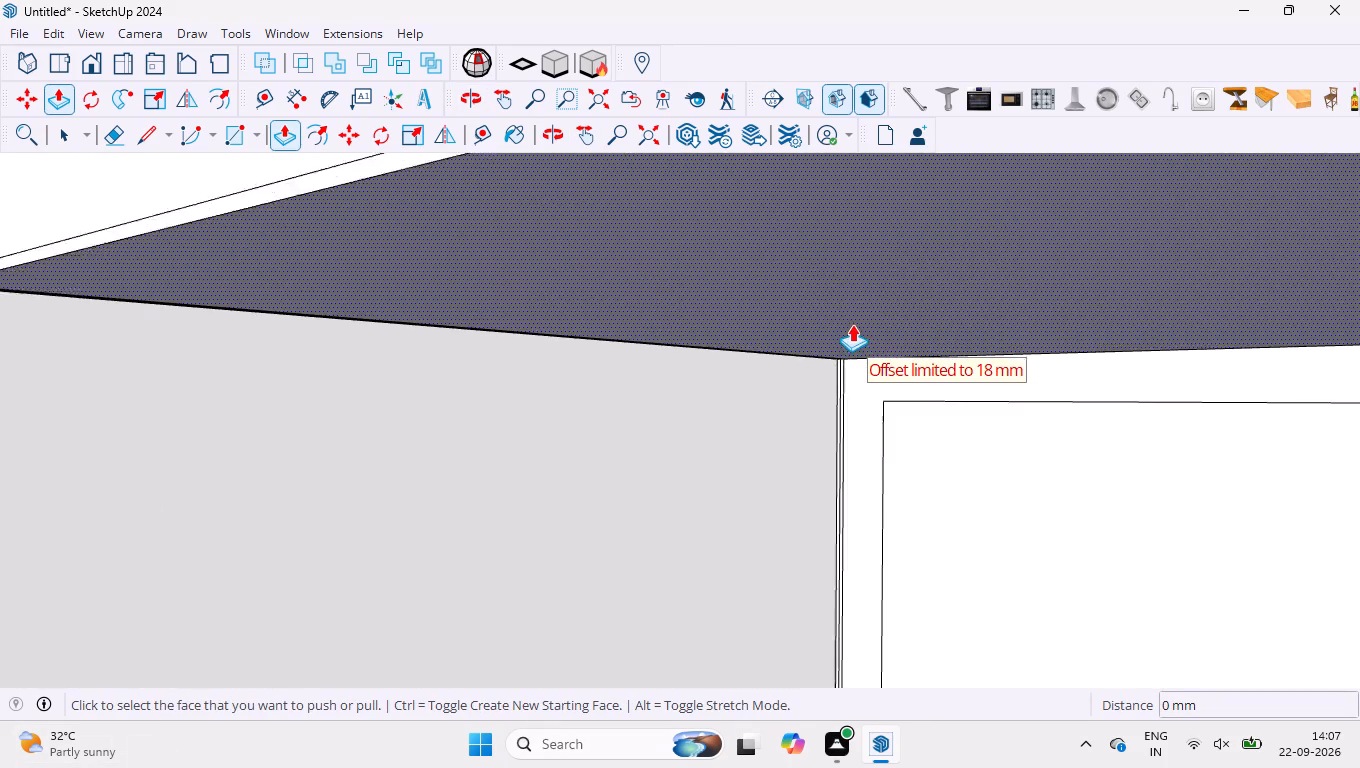
scroll(852, 324, "up", 6)
double_click(871, 398)
Push/Pull the lower strip of the topmost shelf outward by 300 mm across both bays.
scroll(870, 378, "down", 2)
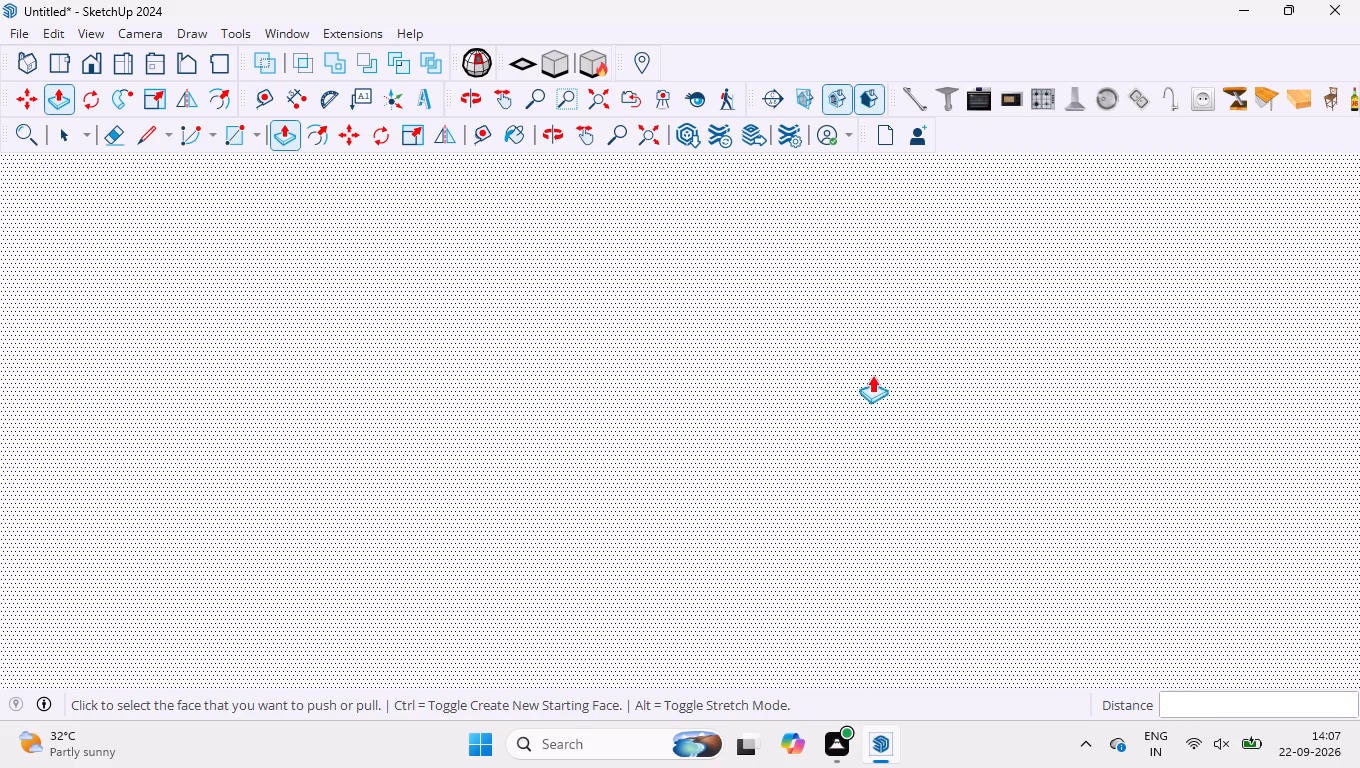
scroll(872, 375, "down", 20)
scroll(872, 375, "down", 20)
scroll(872, 375, "down", 3)
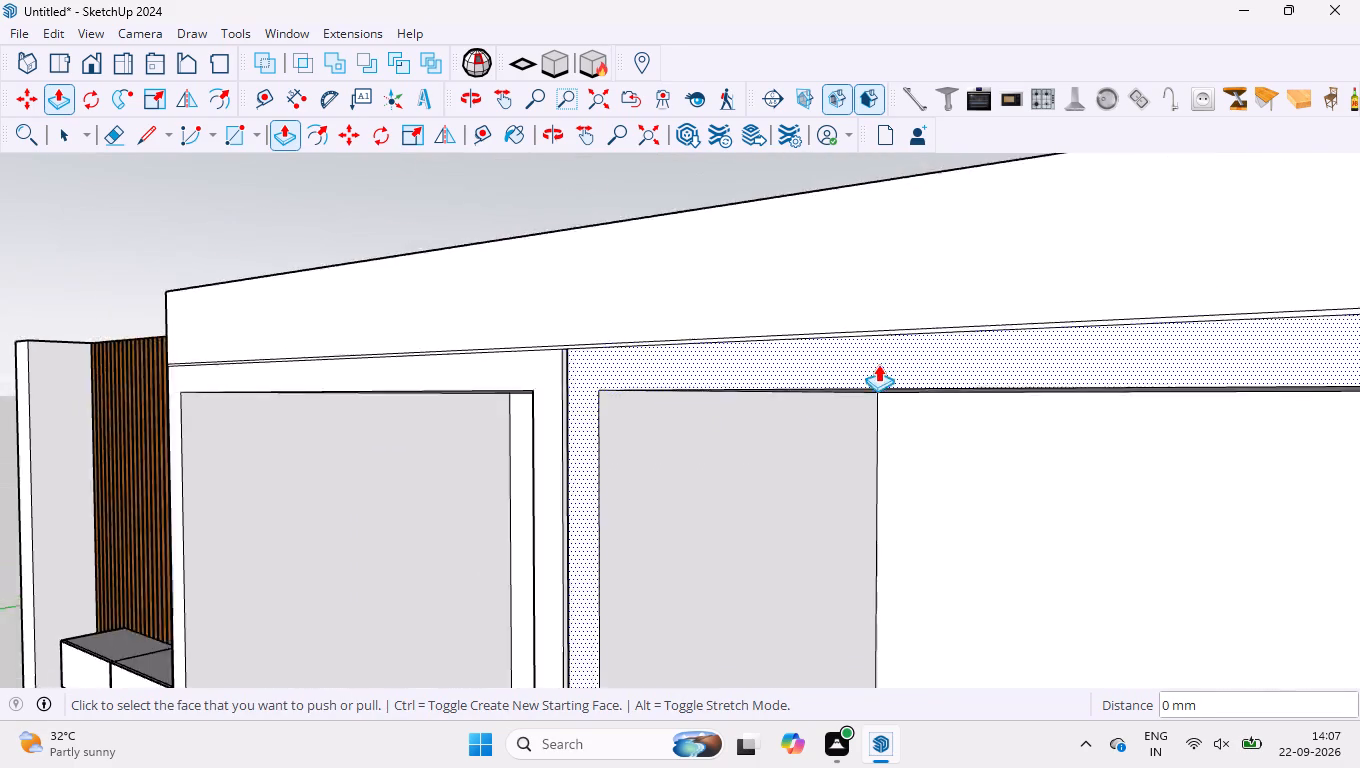
scroll(878, 364, "down", 7)
middle_click_drag(877, 228, 1078, 283)
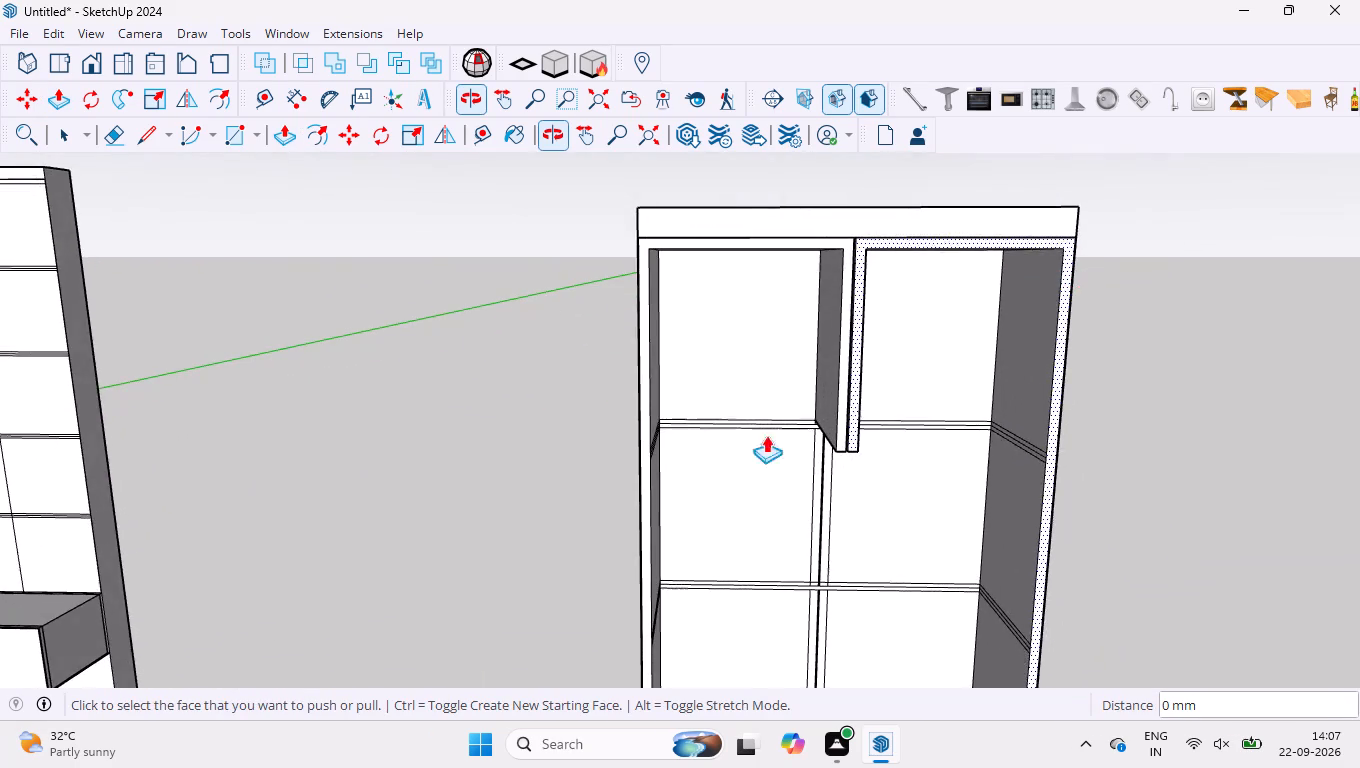
scroll(723, 460, "up", 15)
scroll(771, 380, "up", 3)
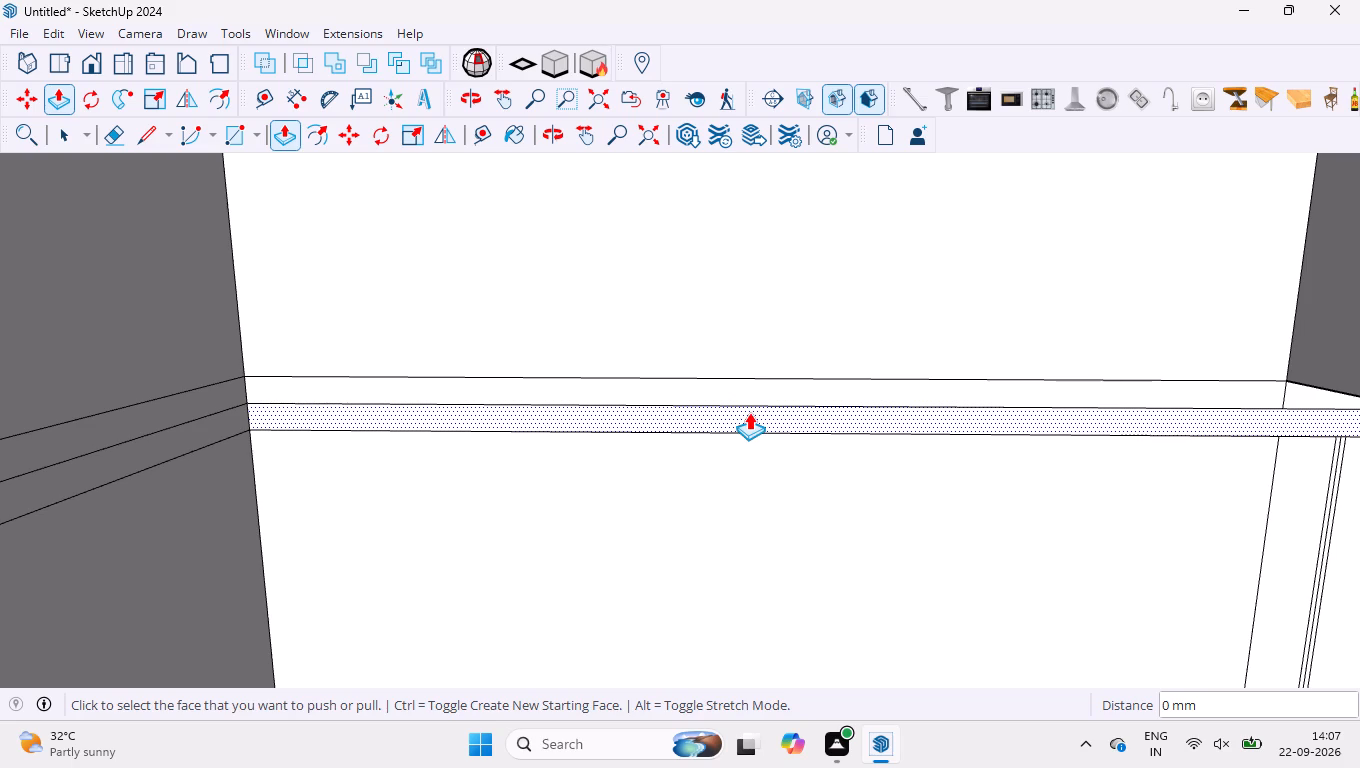
double_click(749, 412)
Extend the bottom ends of both centre frame uprights down 9 mm to meet the topmost shelf.
scroll(700, 391, "down", 12)
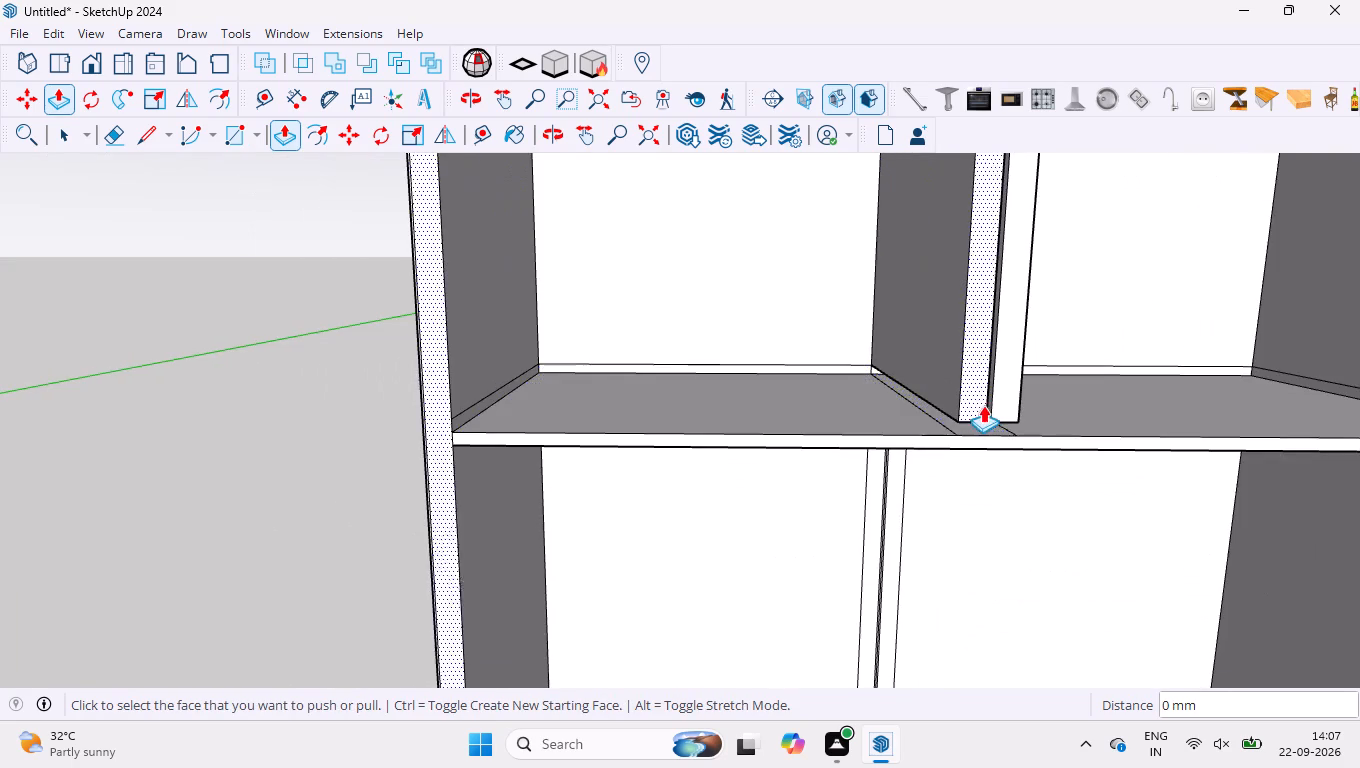
scroll(983, 405, "up", 4)
middle_click_drag(971, 415, 962, 378)
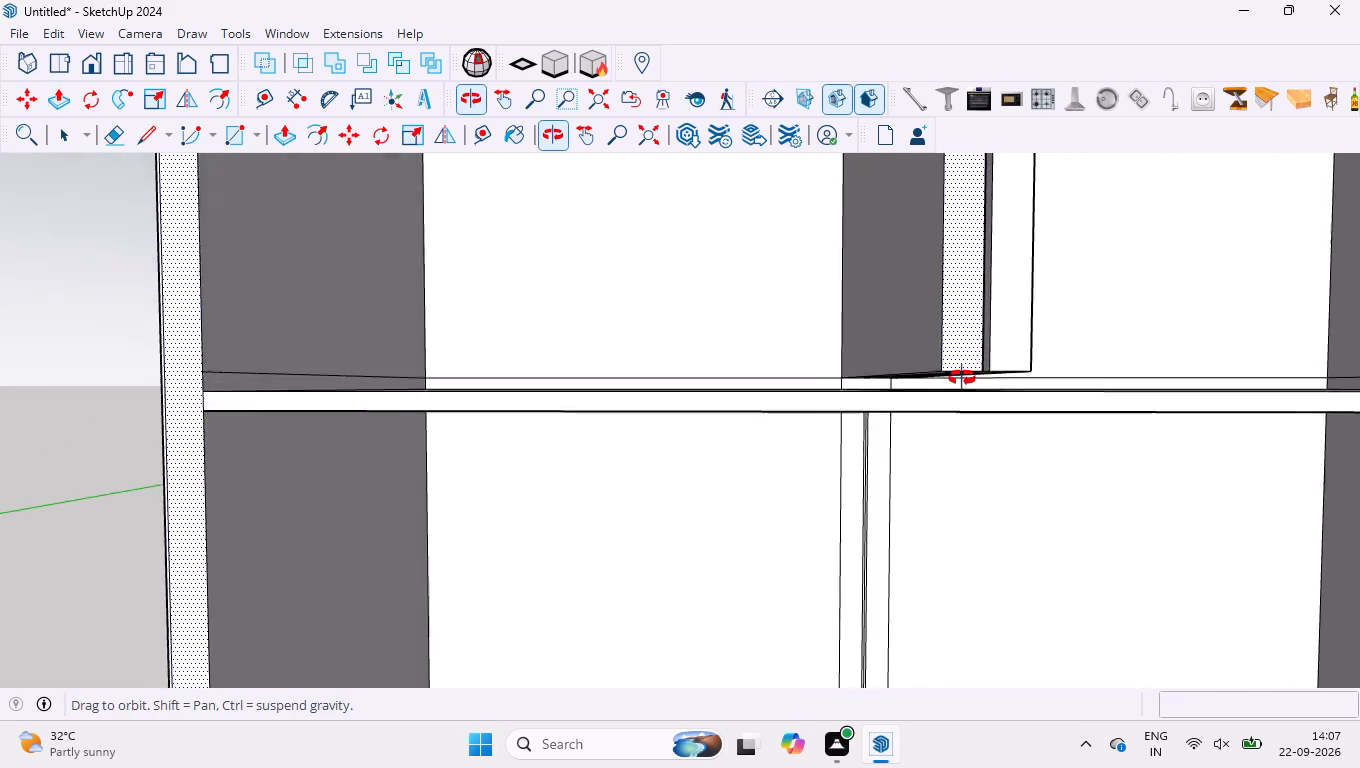
middle_click_drag(962, 378, 962, 433)
scroll(950, 482, "up", 10)
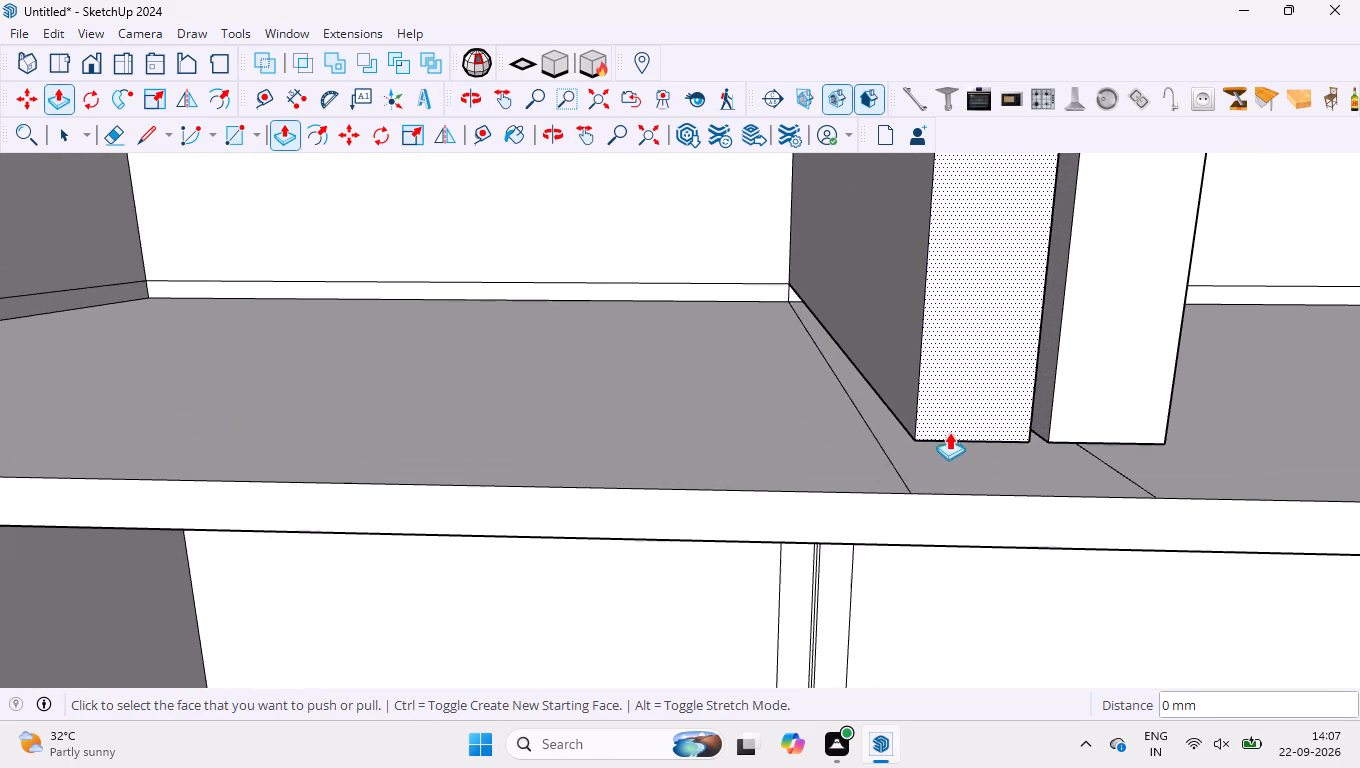
middle_click_drag(950, 413, 957, 249)
scroll(956, 473, "up", 5)
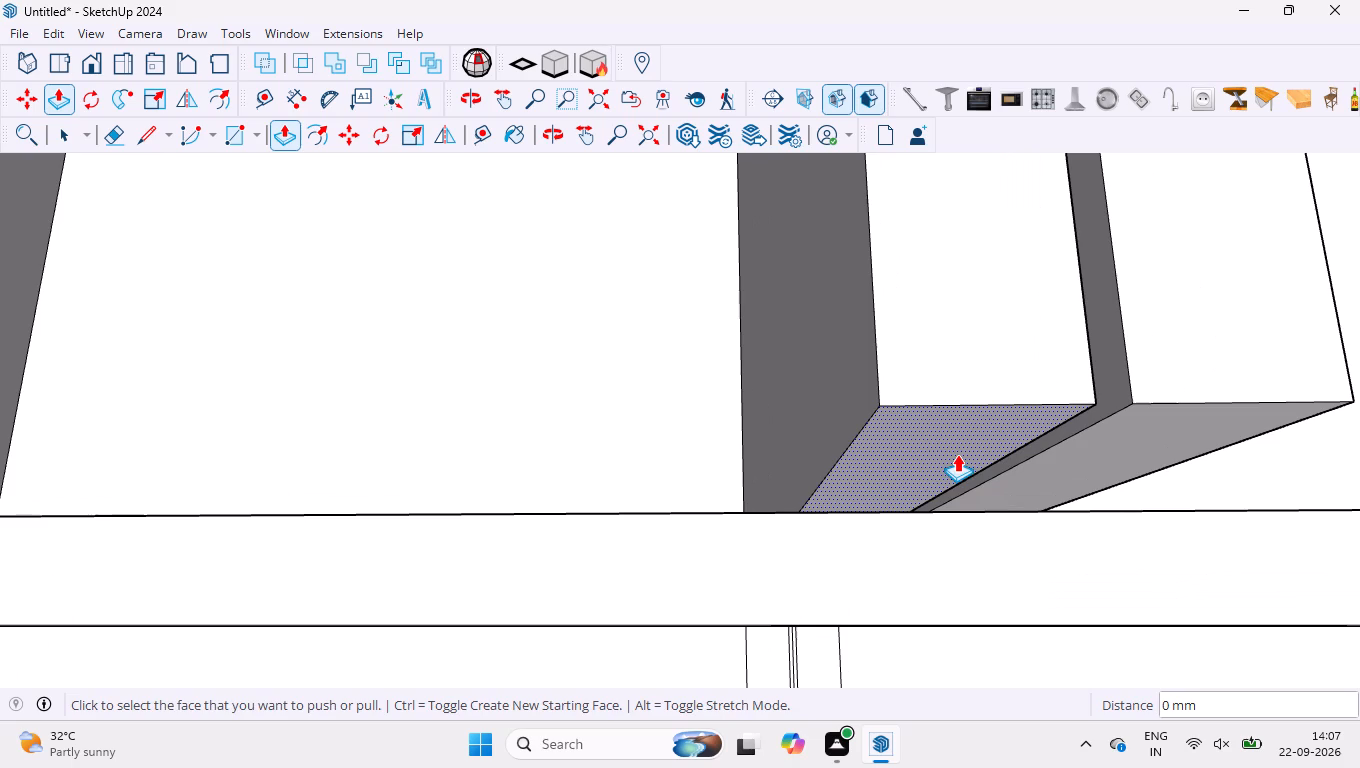
left_click(940, 438)
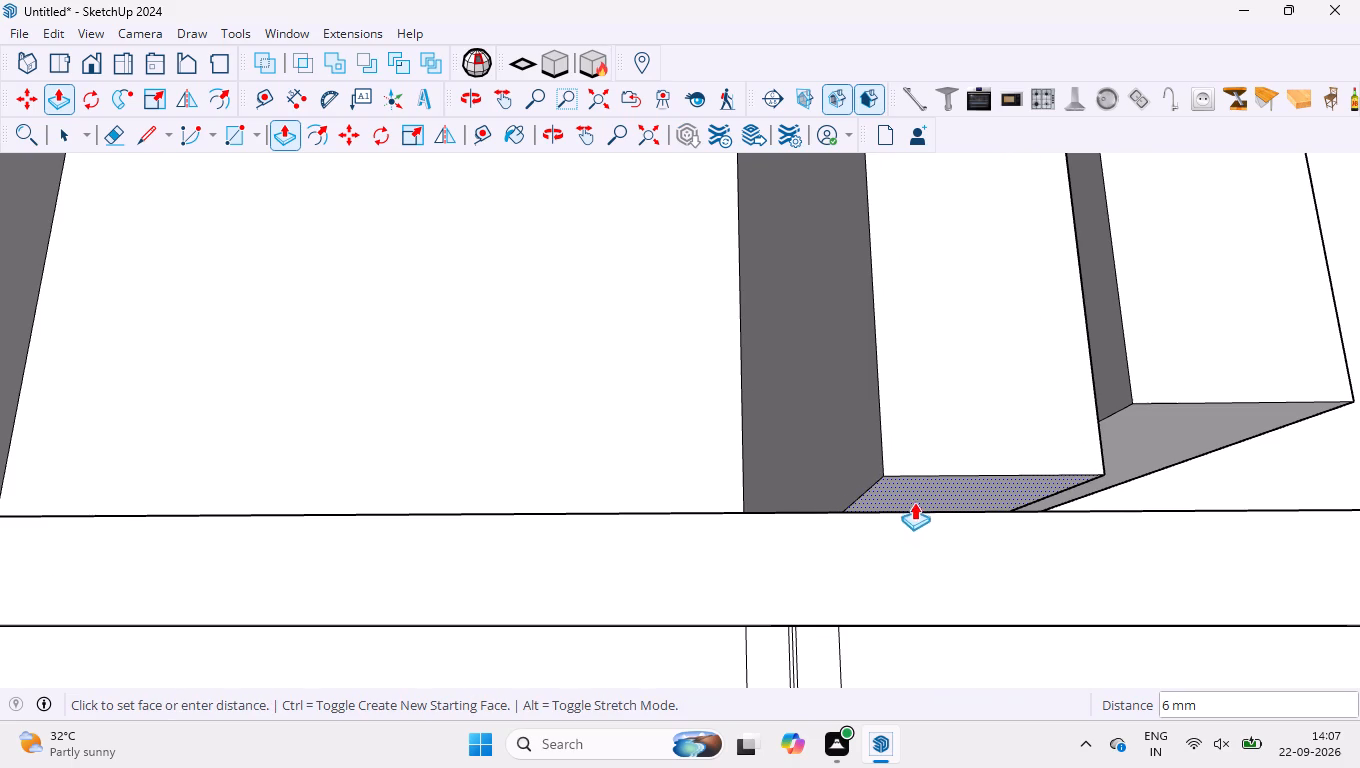
middle_click_drag(885, 483, 885, 576)
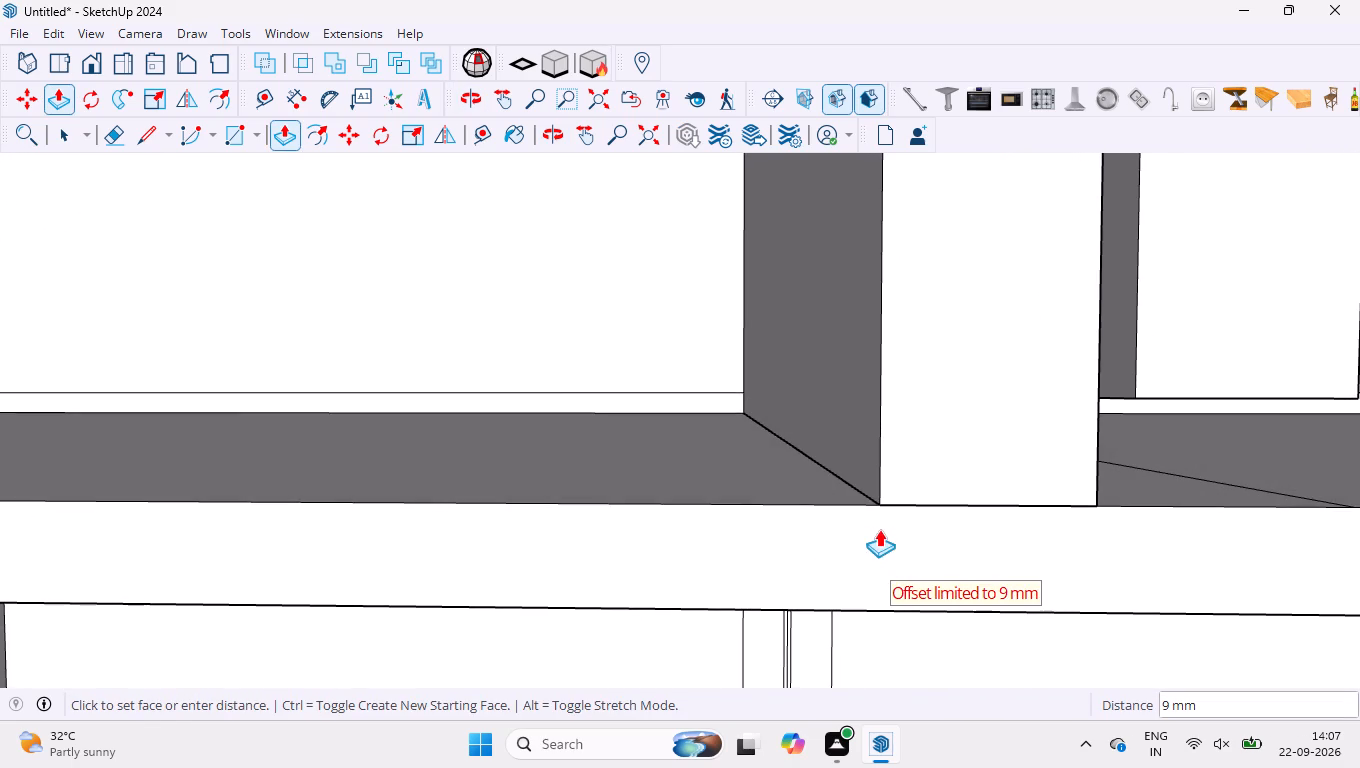
left_click(879, 515)
scroll(1221, 389, "up", 1)
middle_click_drag(1233, 385, 1209, 280)
double_click(1198, 401)
Examine the gap between the two centre uprights and their joint with the topmost shelf.
scroll(975, 376, "down", 10)
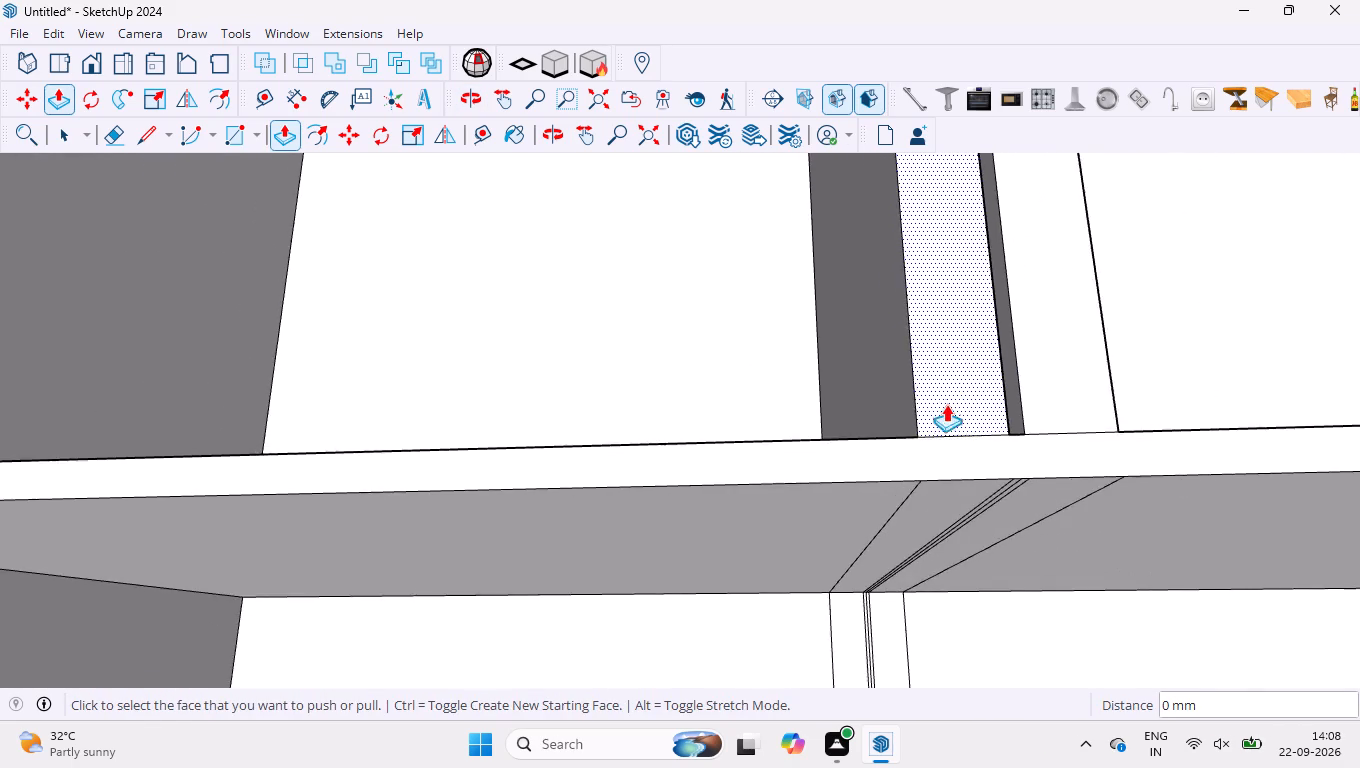
scroll(946, 404, "down", 5)
middle_click_drag(936, 386, 931, 561)
scroll(885, 366, "down", 12)
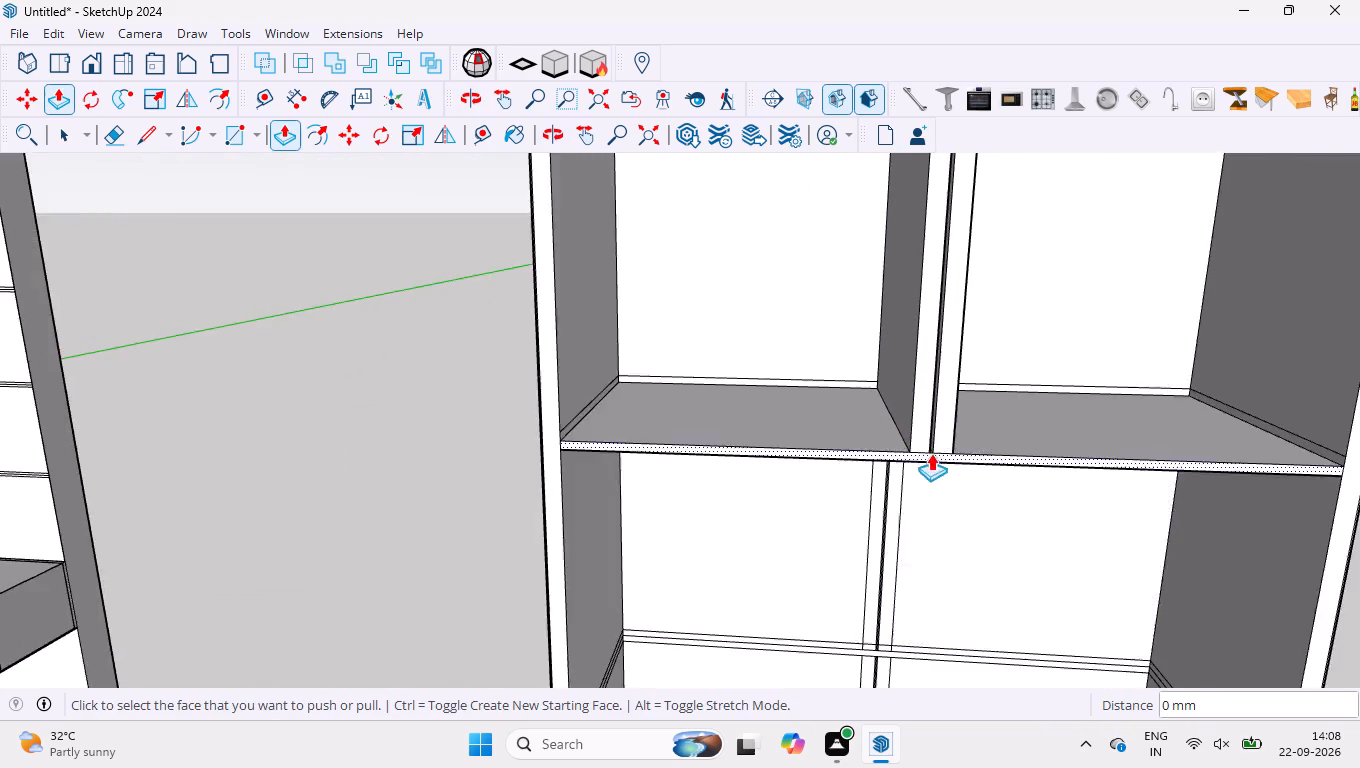
scroll(931, 453, "down", 9)
scroll(923, 503, "up", 16)
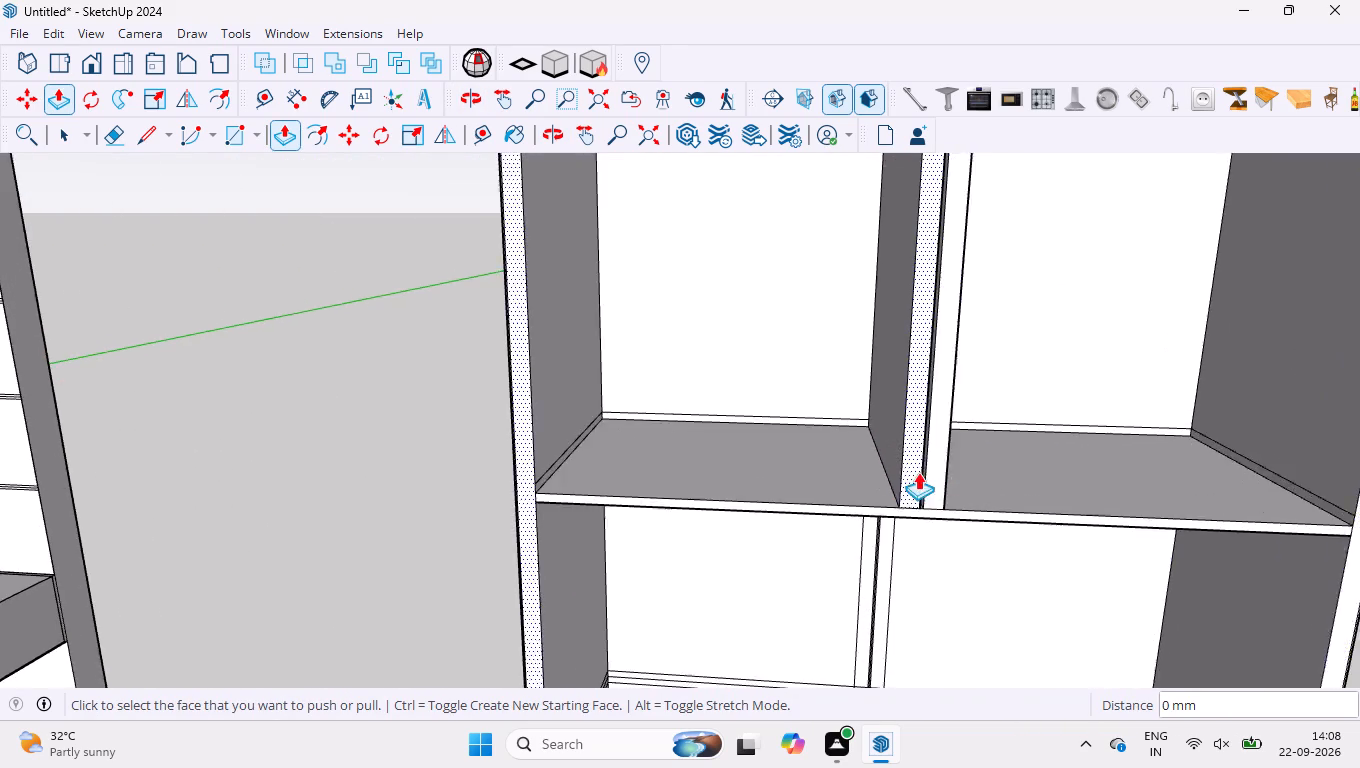
scroll(918, 472, "up", 13)
middle_click_drag(949, 499, 842, 514)
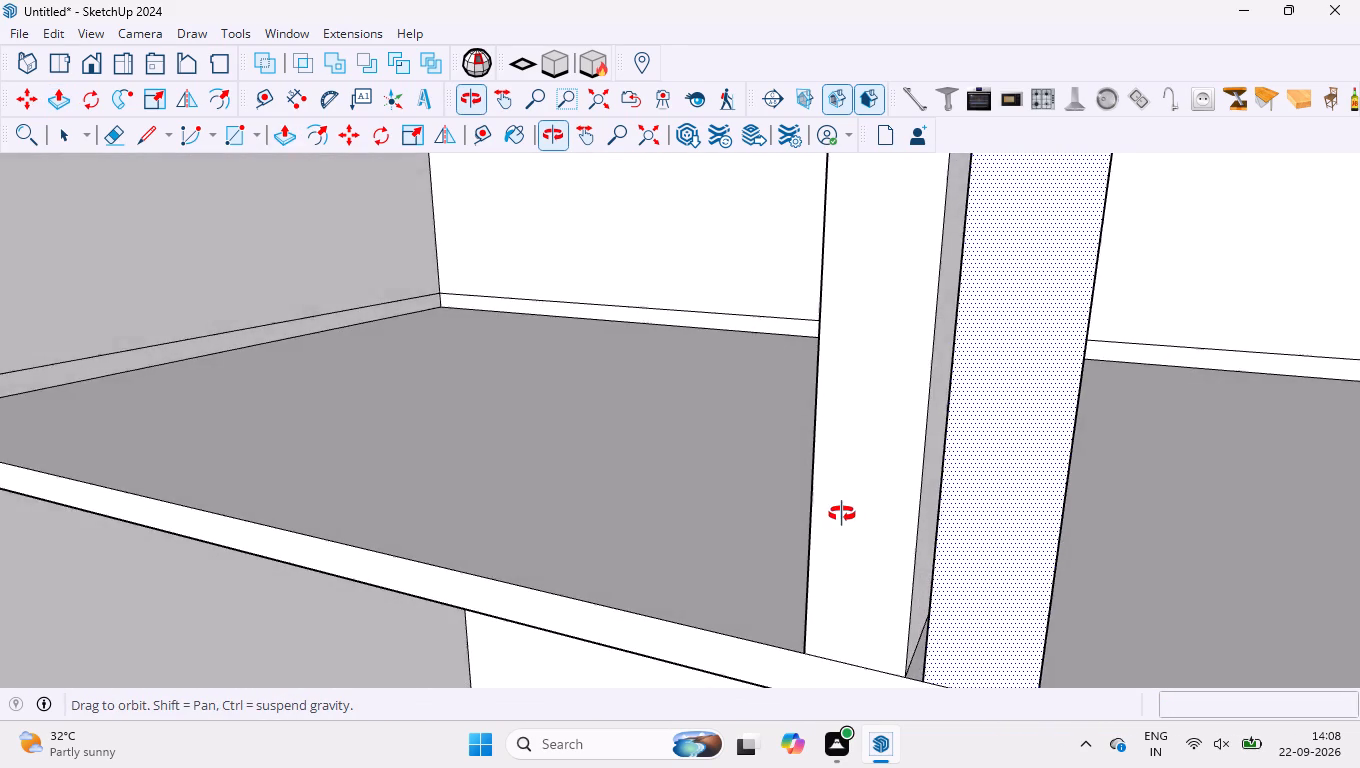
middle_click_drag(842, 514, 904, 452)
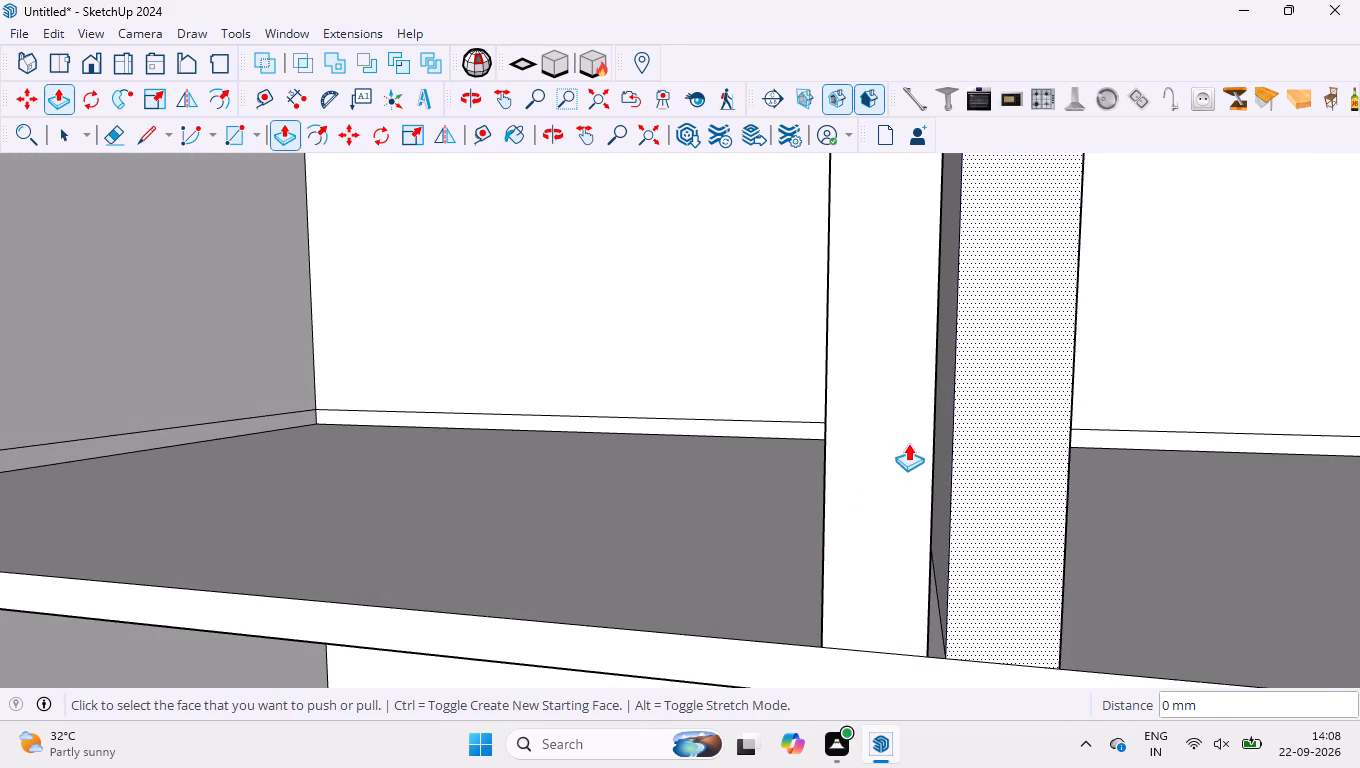
scroll(909, 447, "down", 16)
scroll(925, 440, "up", 20)
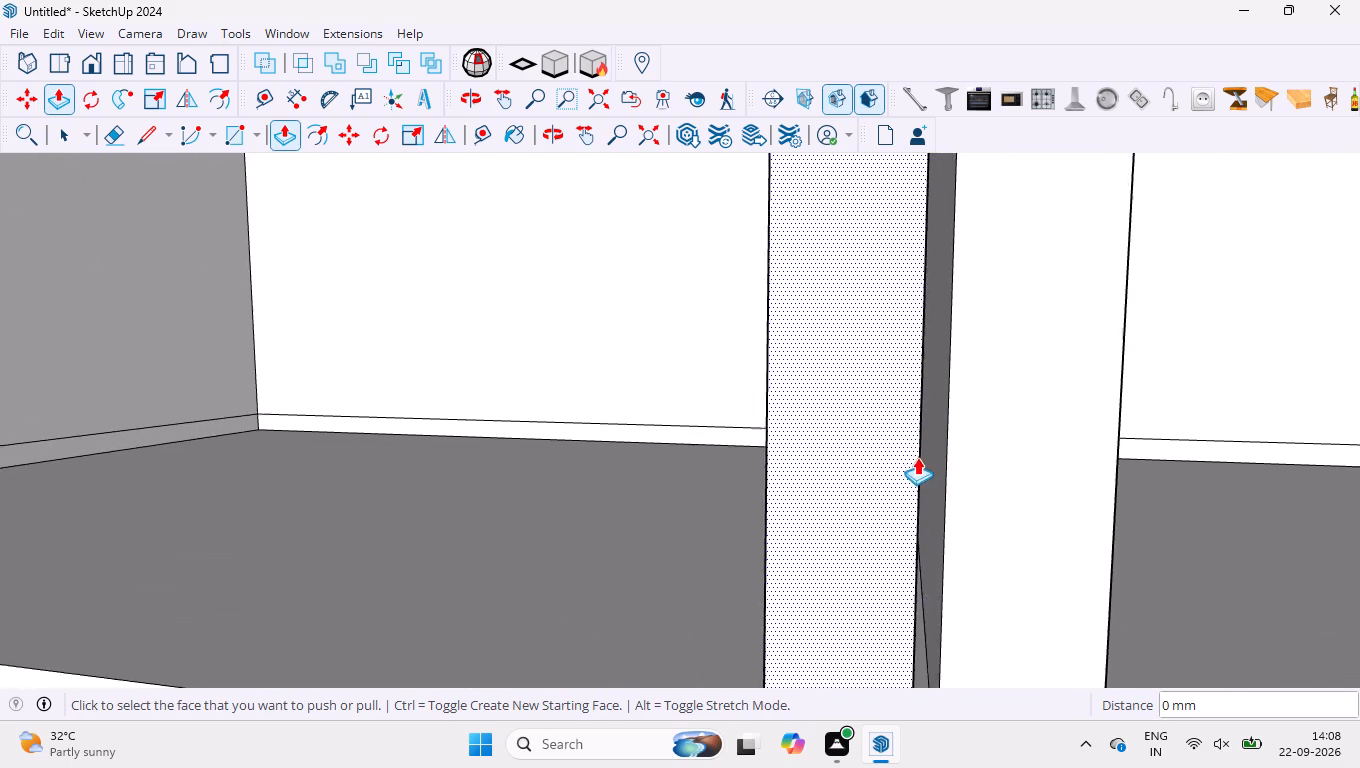
Push/Pull the left thin strip between the two centre uprights above the topmost shelf outward by 300 mm.
scroll(917, 457, "up", 8)
scroll(915, 417, "up", 18)
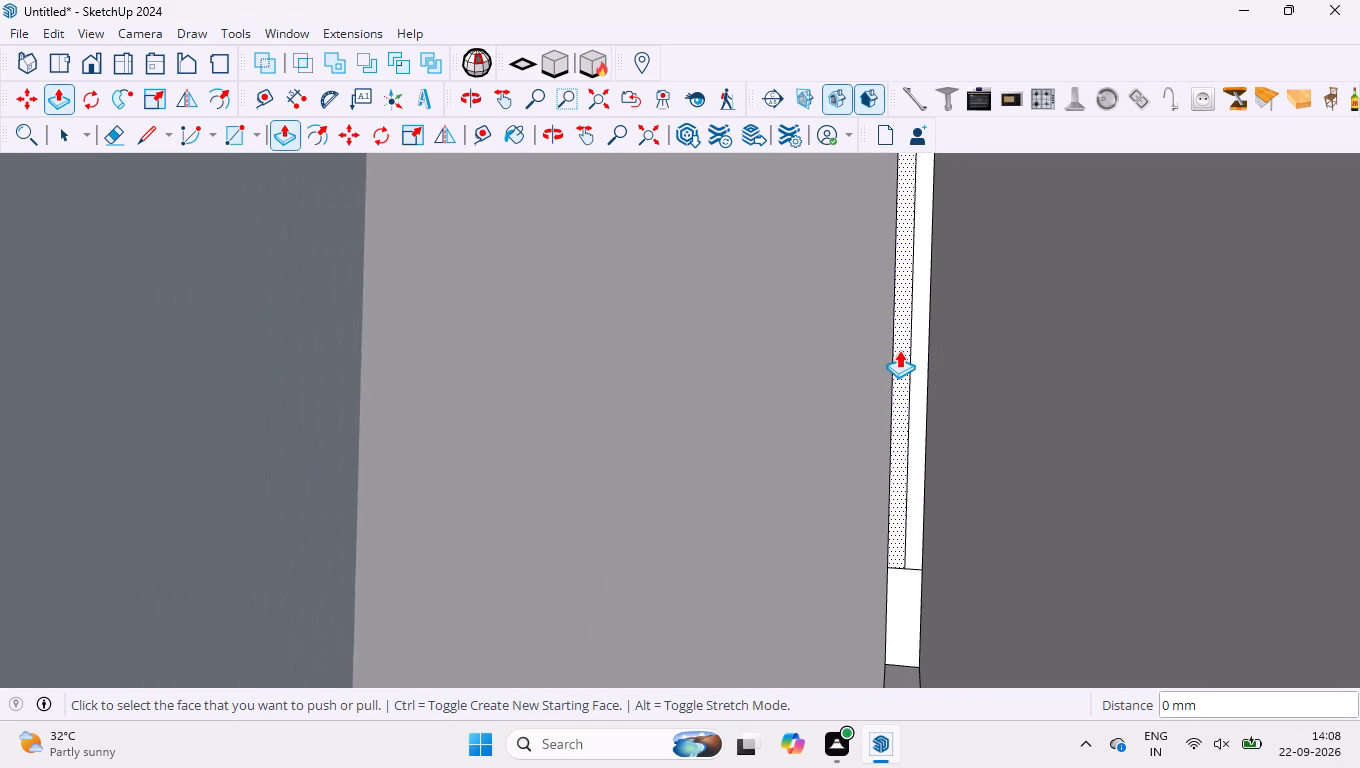
scroll(899, 350, "up", 4)
double_click(898, 355)
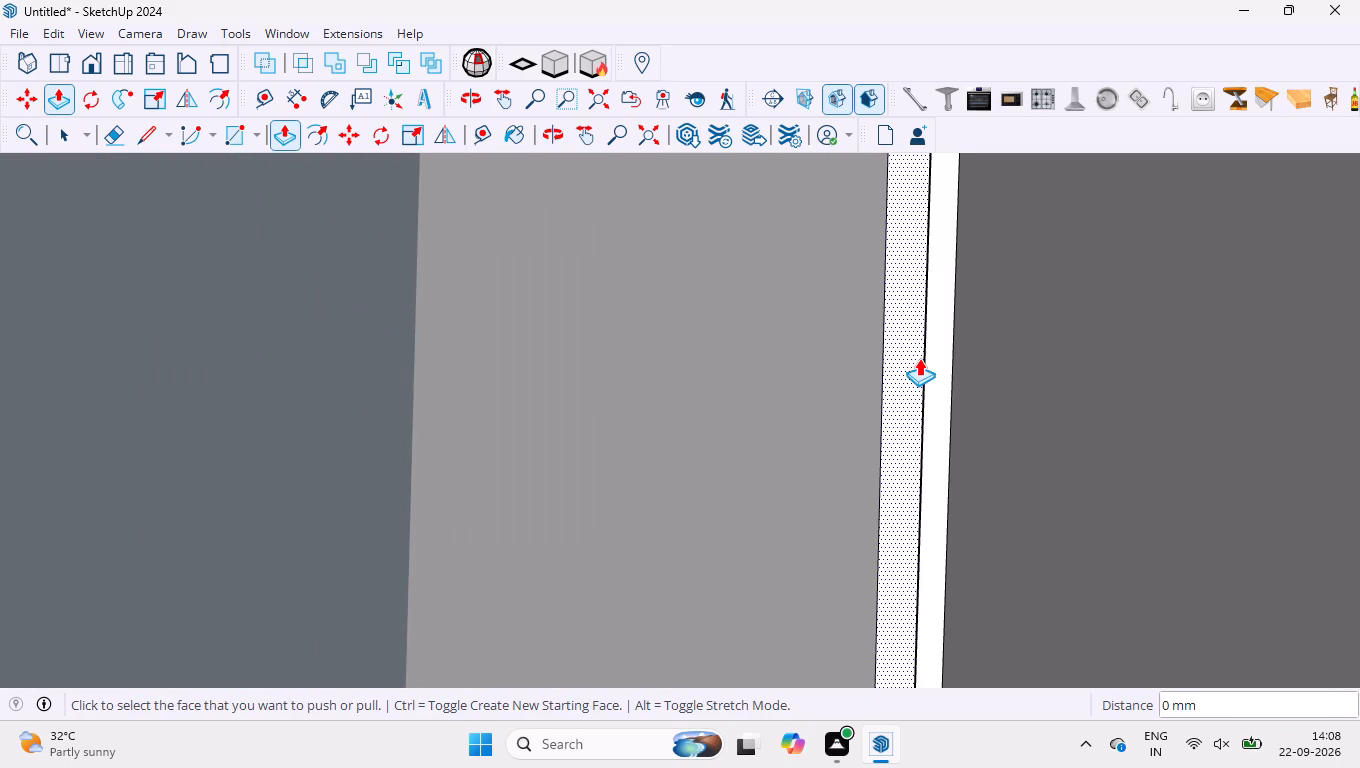
key("ctrl+z")
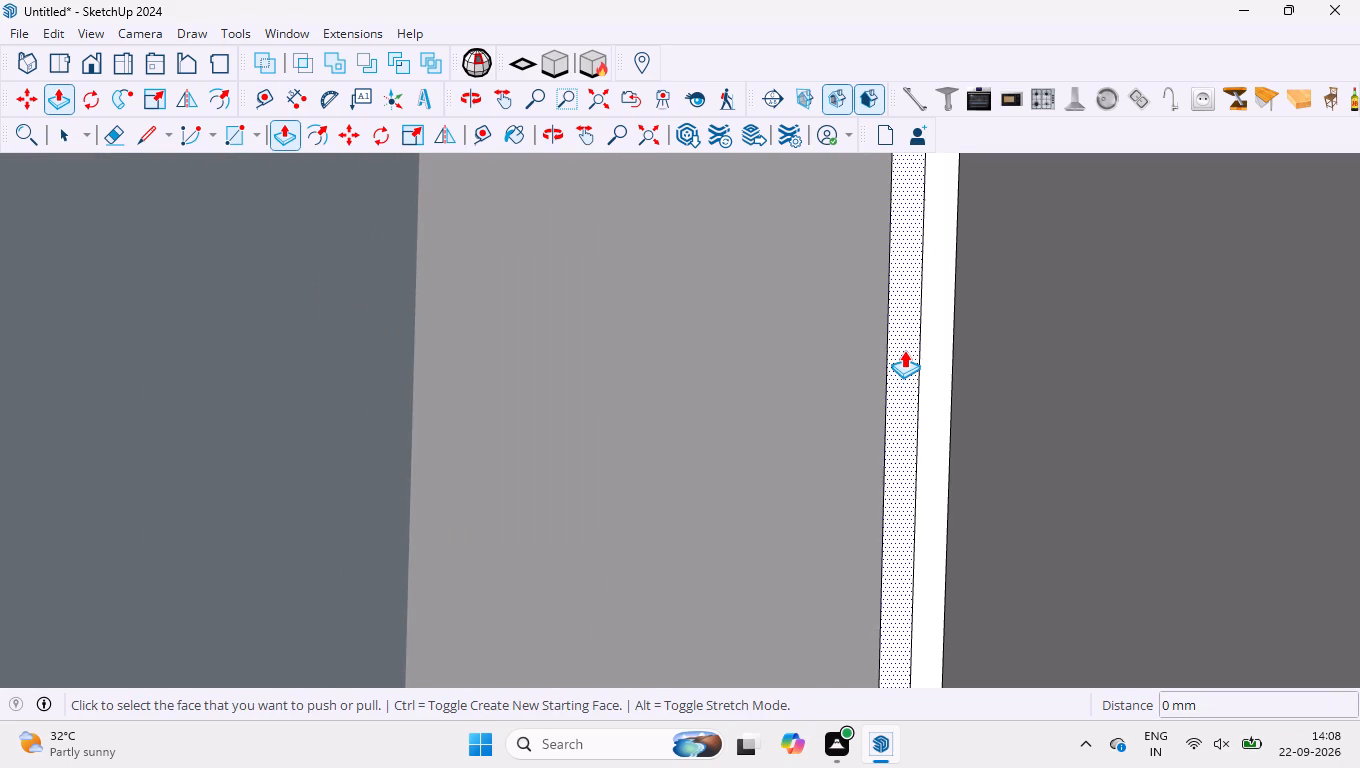
left_click(904, 348)
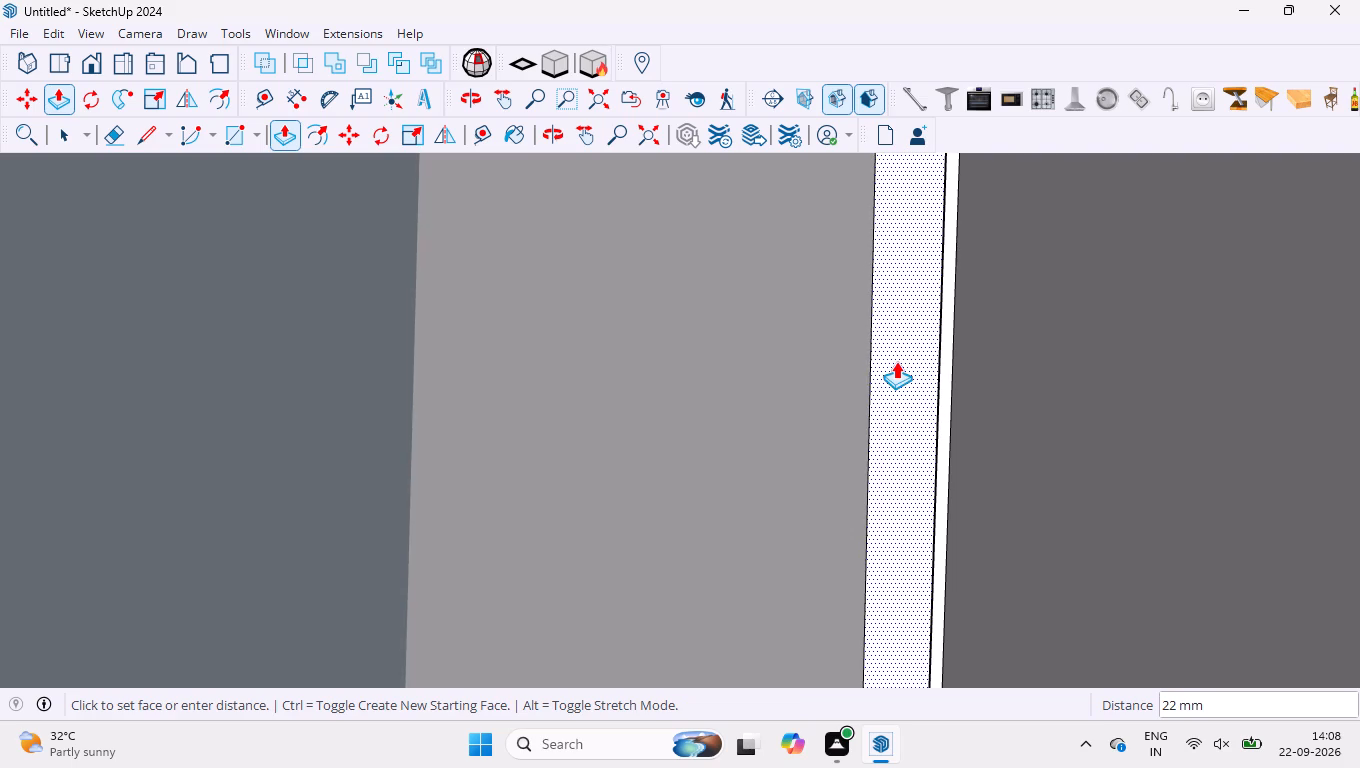
type("300")
key("Return")
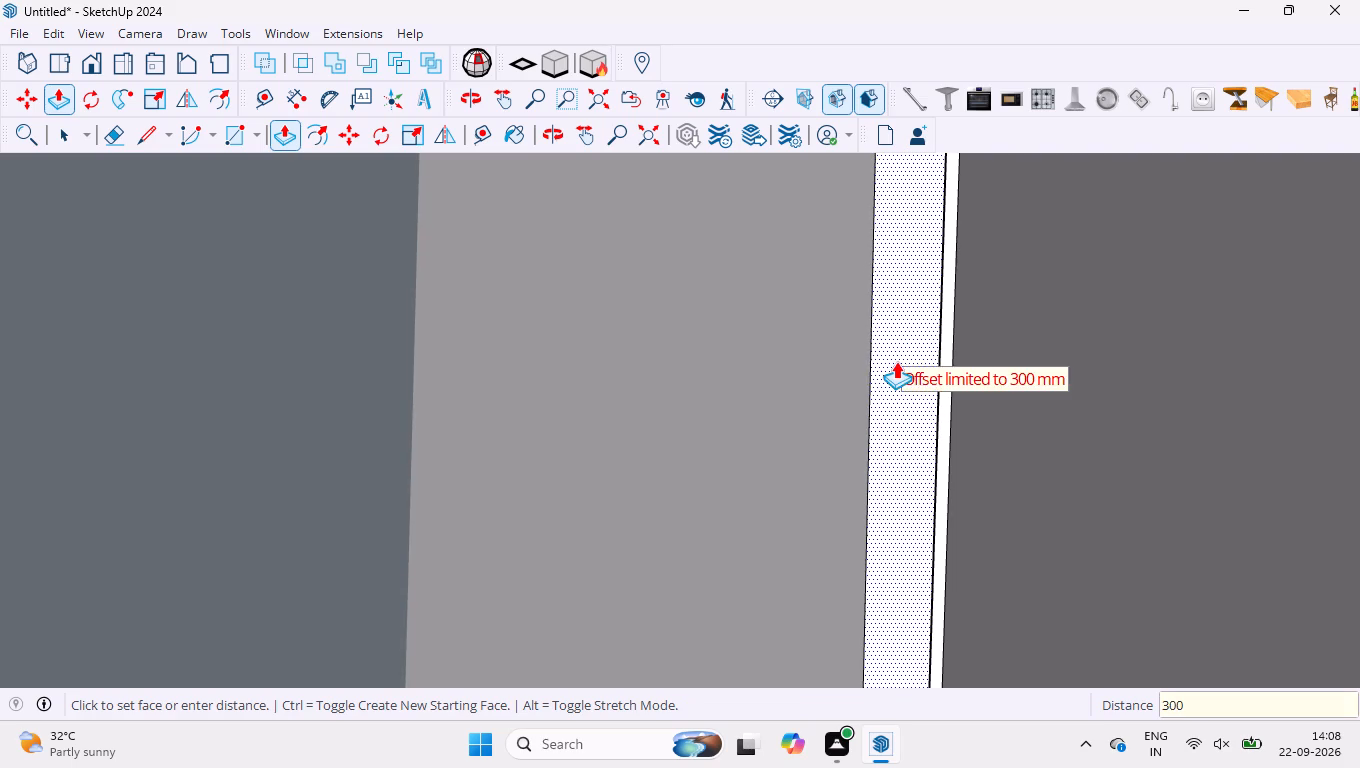
Extend the bottom end of the left thin centre strip down 9 mm to meet the topmost shelf.
scroll(896, 361, "down", 2)
scroll(896, 456, "up", 4)
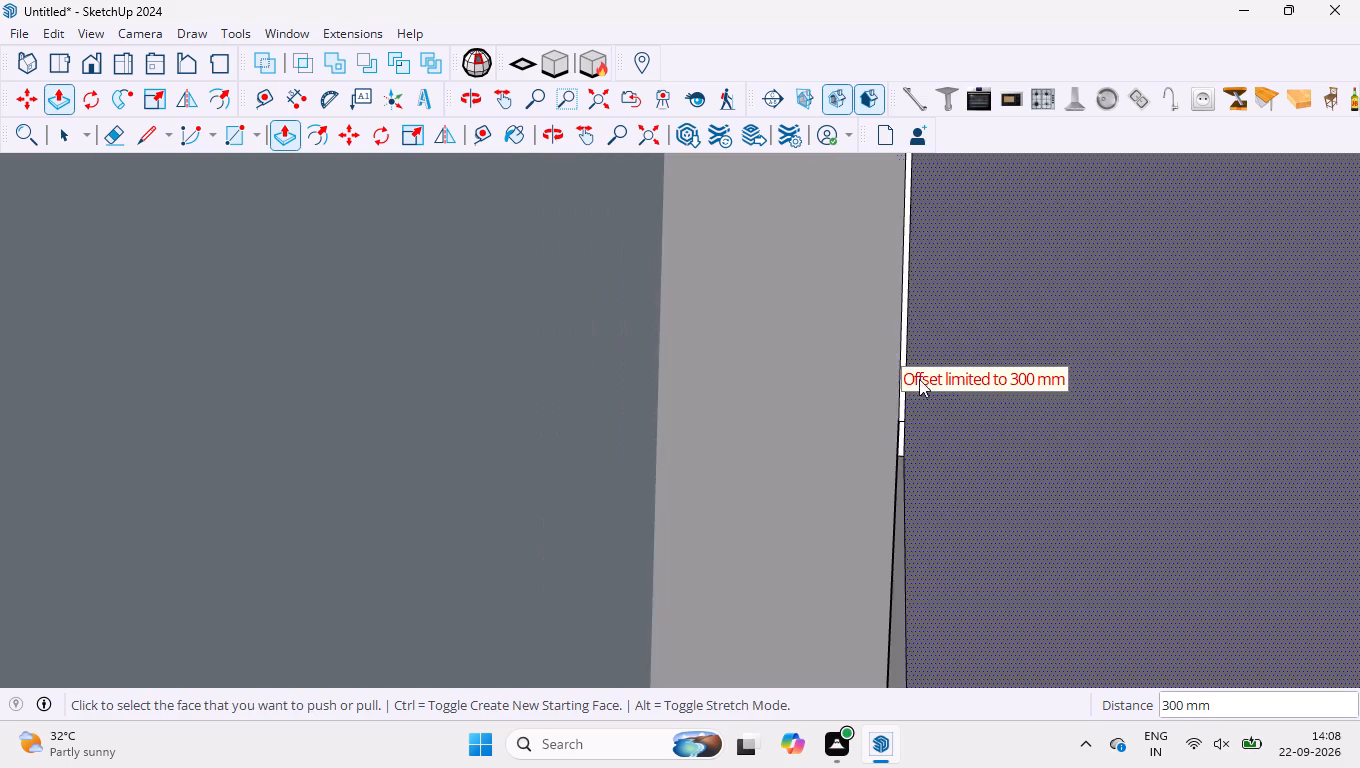
scroll(919, 370, "up", 4)
scroll(903, 393, "down", 9)
scroll(655, 354, "down", 4)
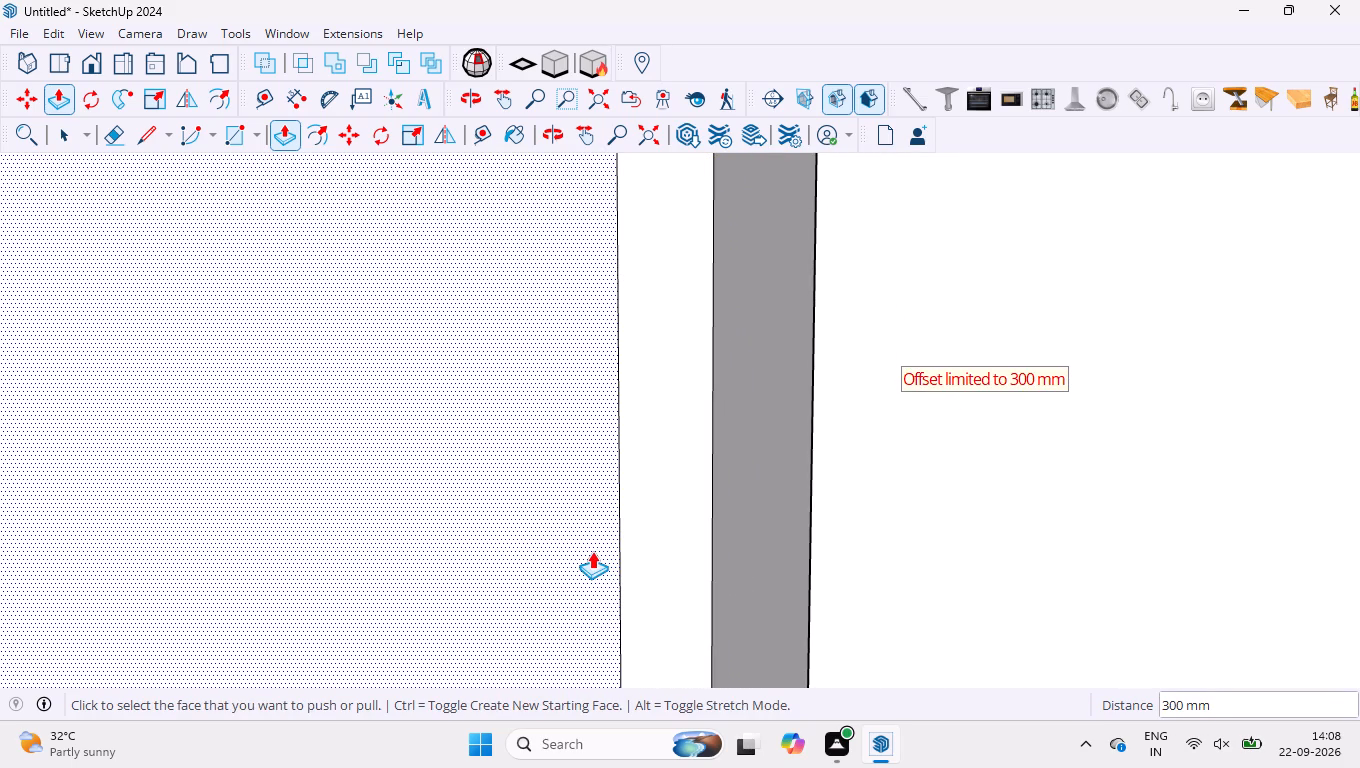
scroll(672, 484, "down", 13)
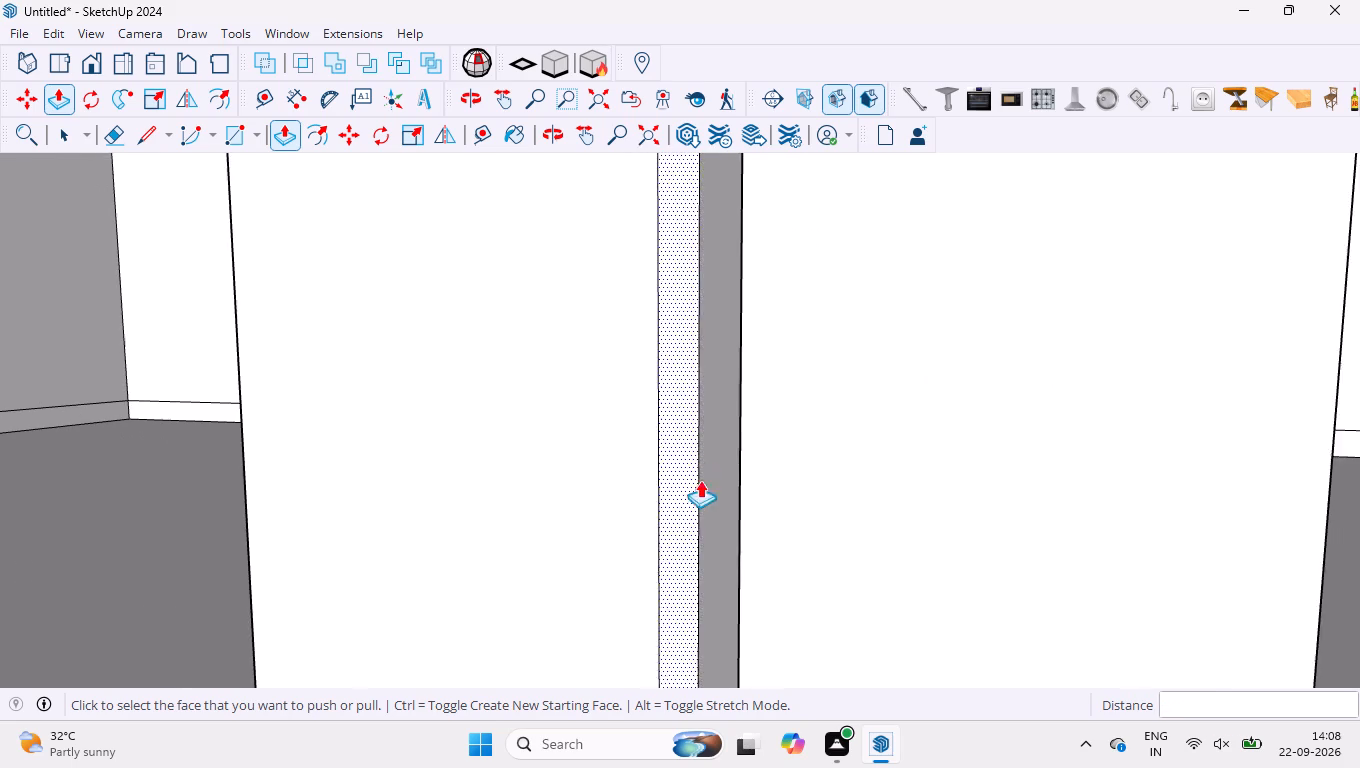
scroll(774, 394, "down", 15)
scroll(665, 372, "down", 4)
middle_click_drag(671, 454, 729, 458)
scroll(729, 522, "up", 10)
scroll(654, 484, "up", 5)
middle_click_drag(669, 540, 665, 383)
scroll(721, 511, "up", 4)
left_click(734, 469)
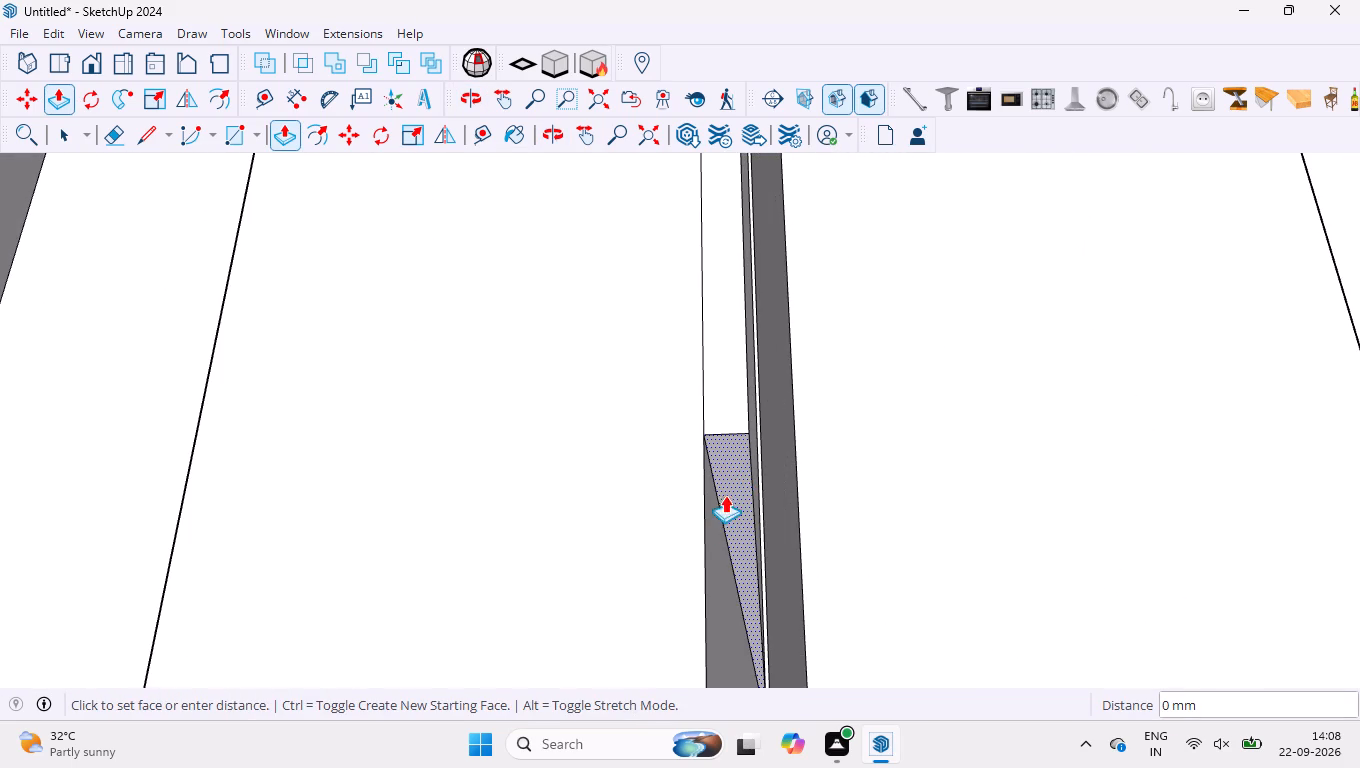
scroll(712, 551, "down", 1)
middle_click_drag(712, 542, 721, 619)
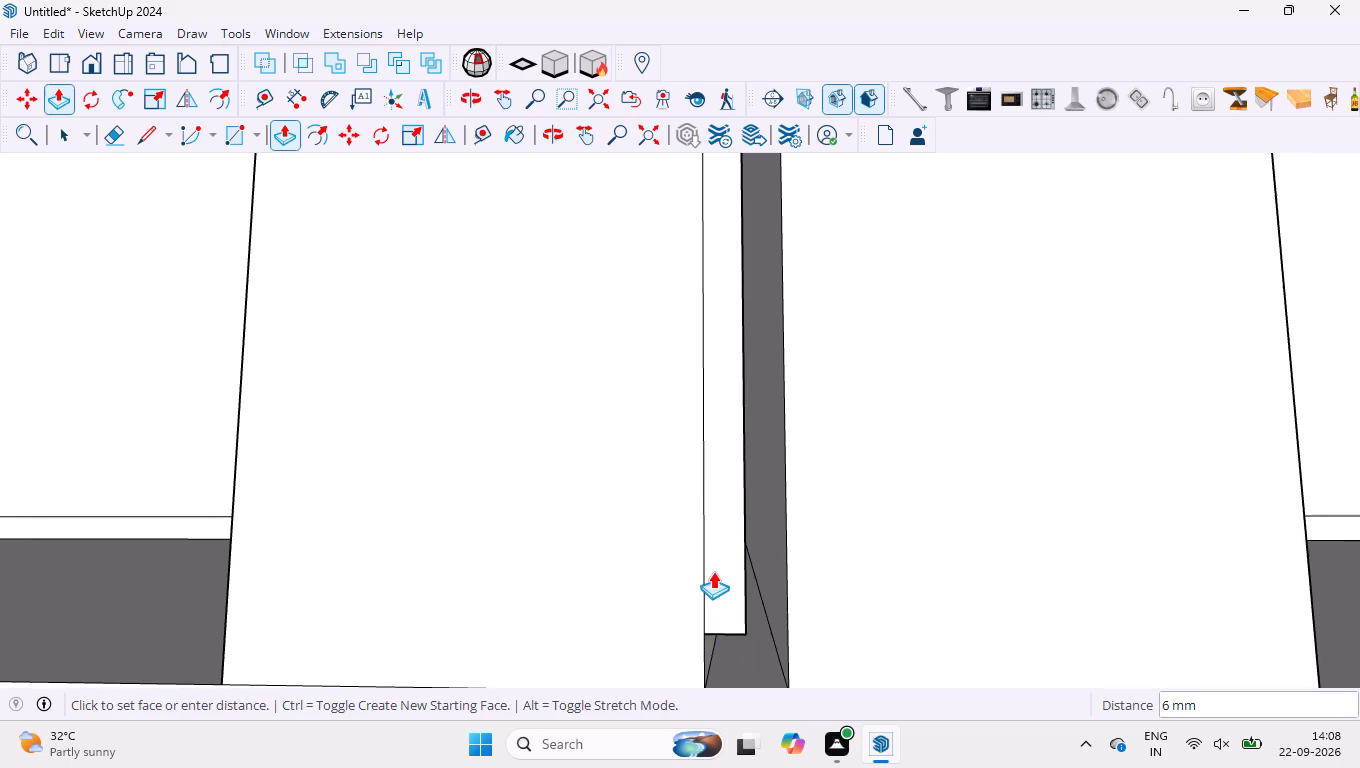
scroll(706, 546, "down", 4)
scroll(721, 624, "up", 4)
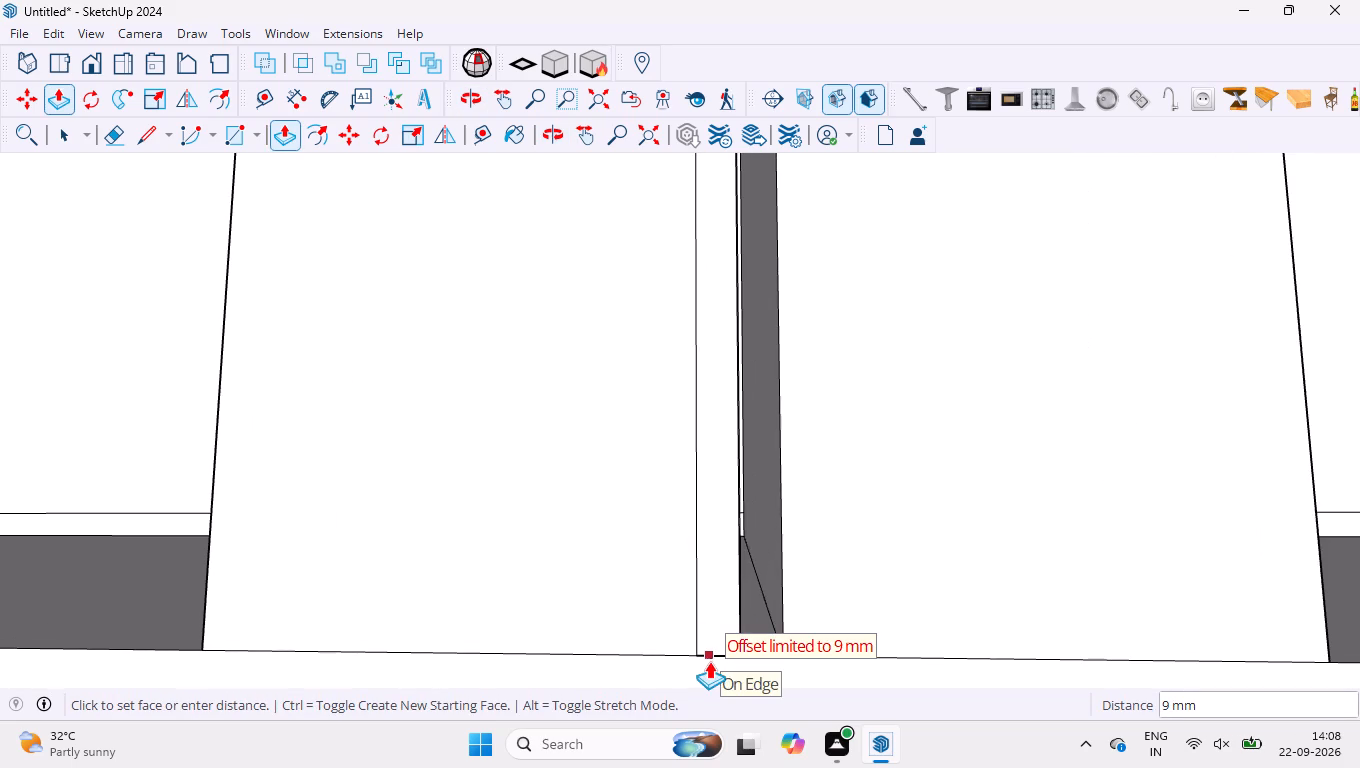
left_click(702, 652)
Push/Pull the right thin strip between the two centre uprights above the topmost shelf outward by 300 mm.
scroll(724, 496, "up", 4)
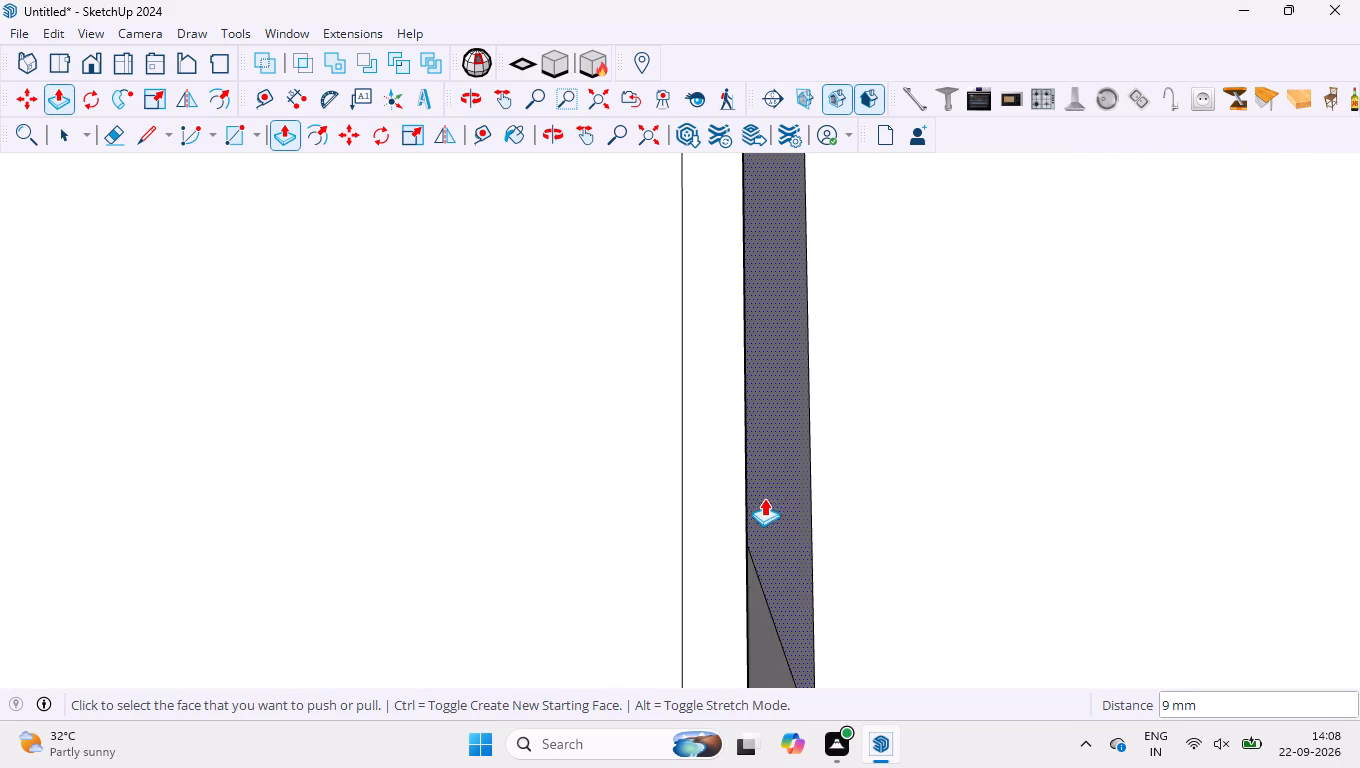
middle_click_drag(767, 494, 761, 515)
scroll(760, 476, "up", 16)
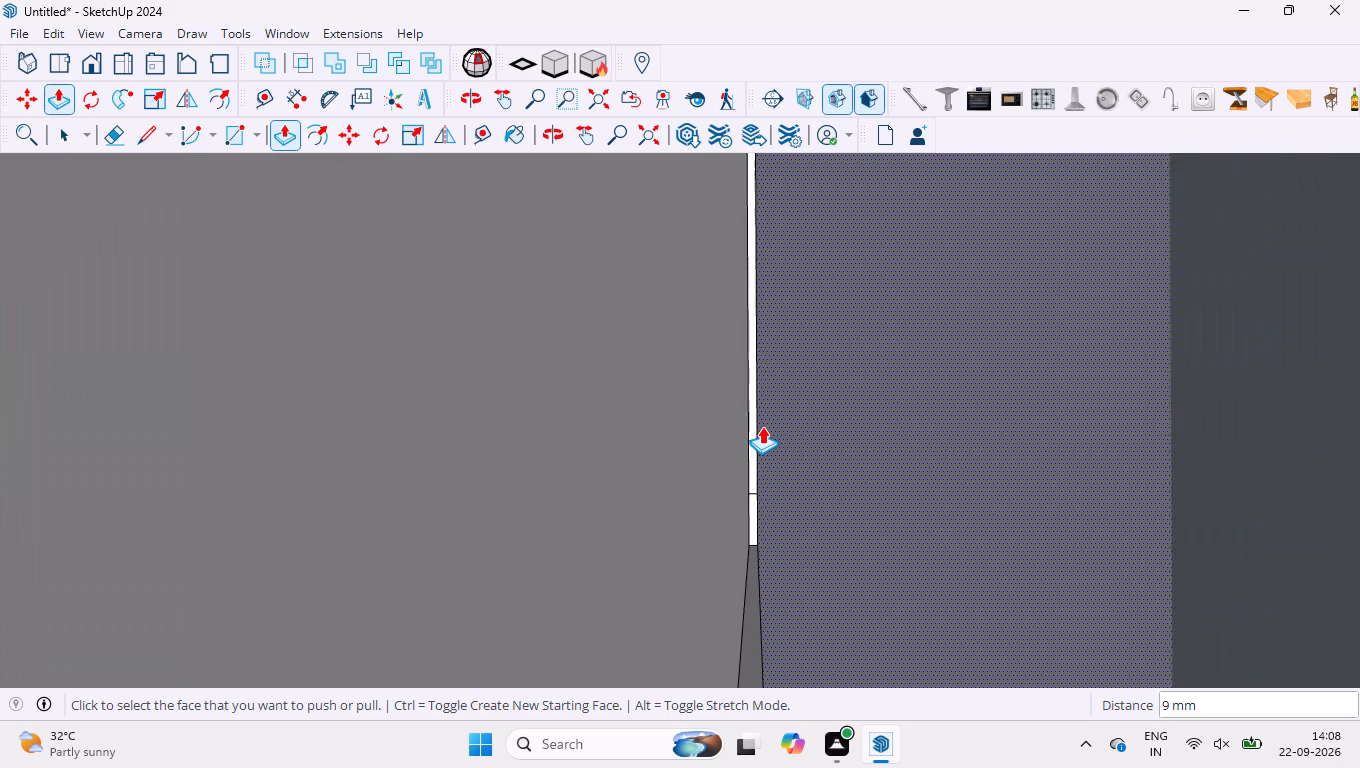
scroll(762, 426, "up", 10)
left_click(750, 438)
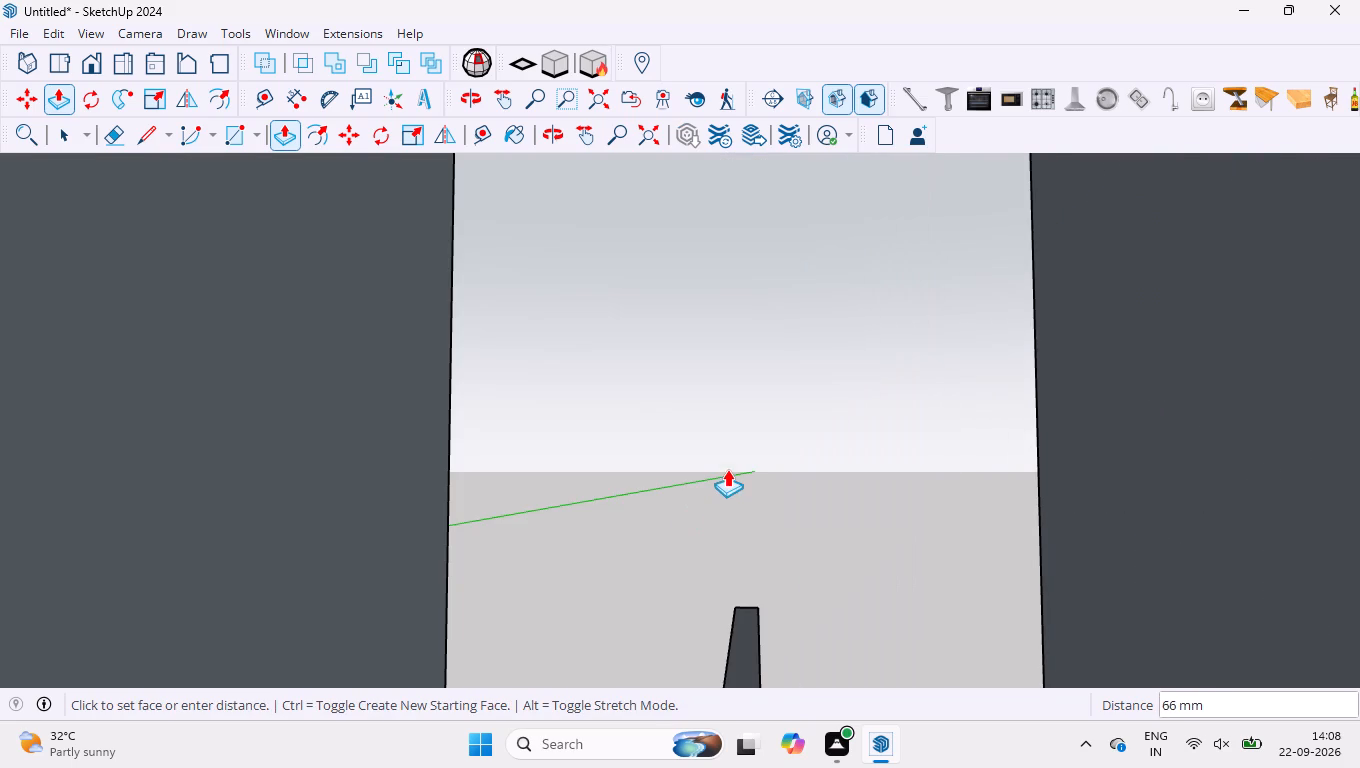
scroll(727, 466, "down", 20)
scroll(727, 466, "down", 18)
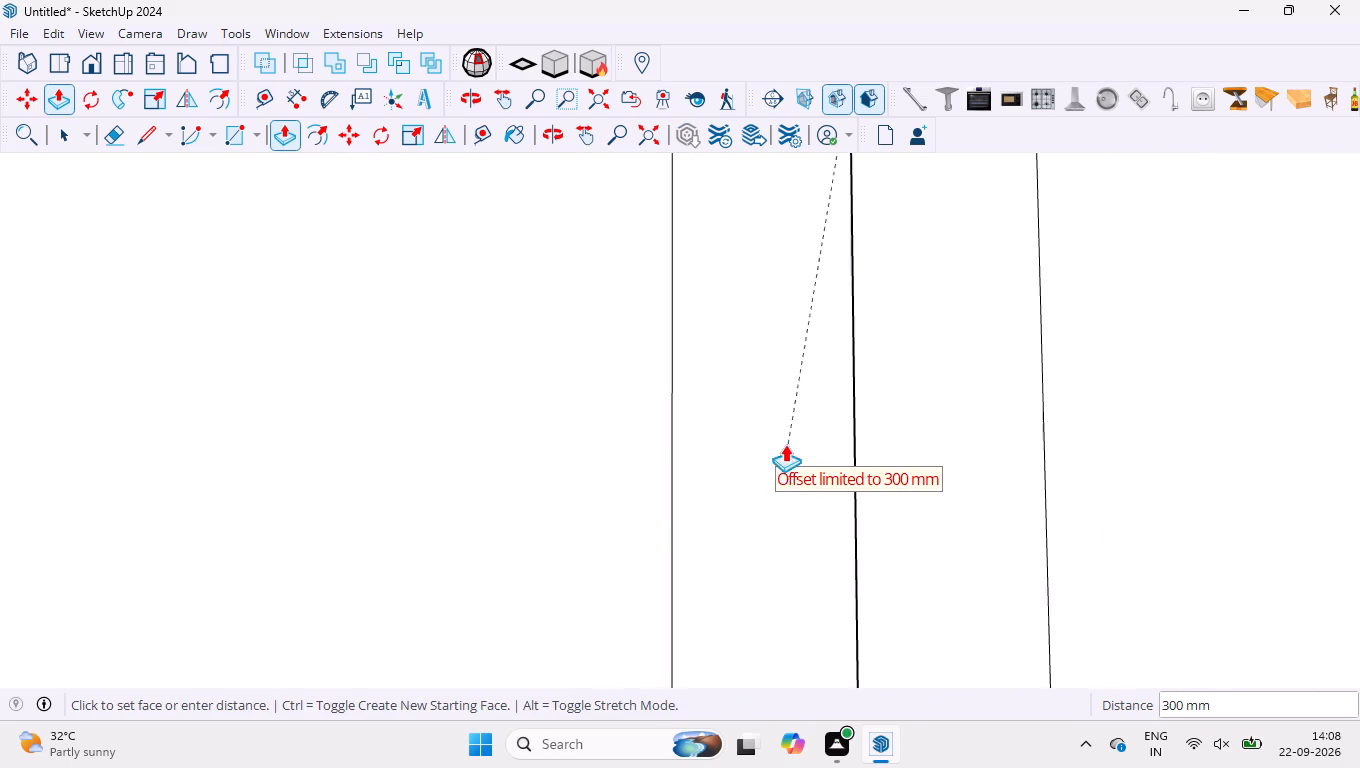
scroll(785, 444, "down", 16)
left_click(832, 589)
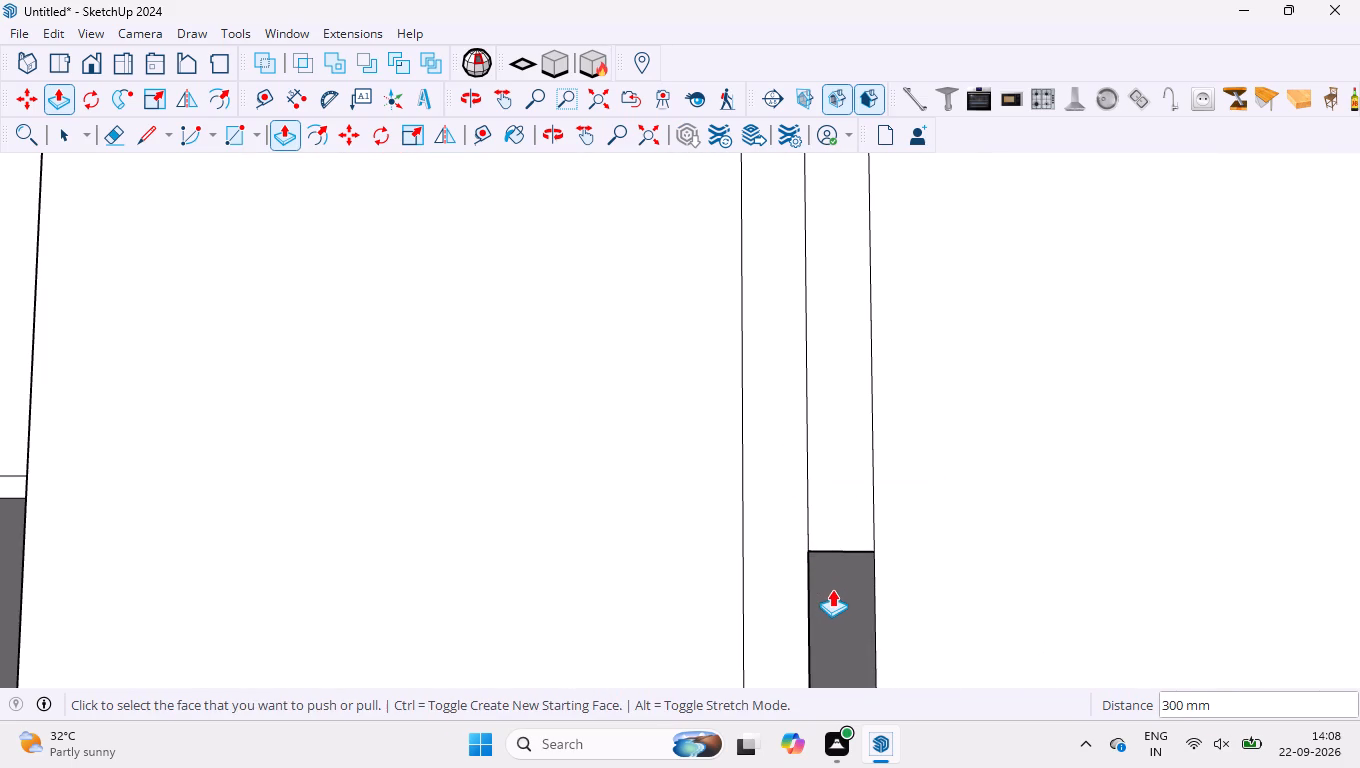
Extend the bottom end of the right thin centre strip down 9 mm to meet the topmost shelf.
left_click(835, 569)
scroll(838, 583, "up", 5)
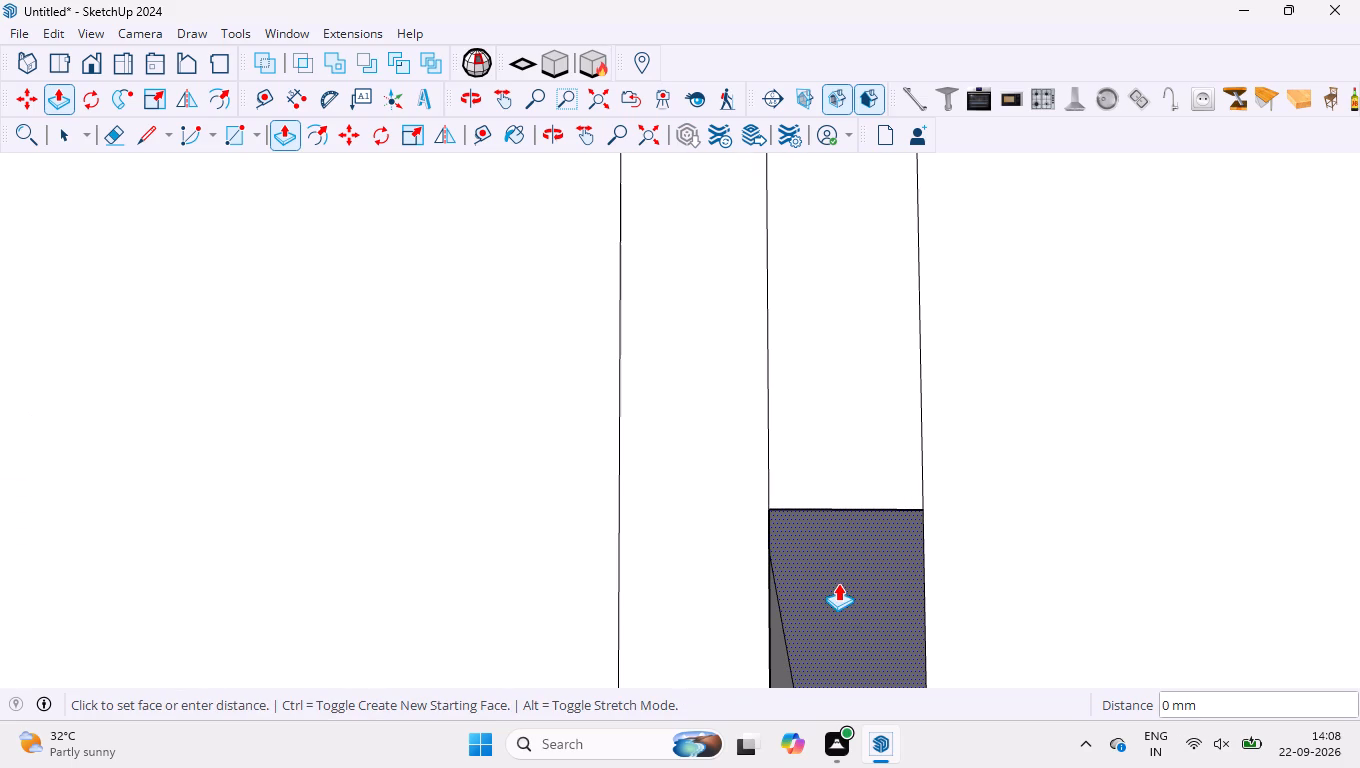
left_click(838, 576)
scroll(829, 441, "down", 7)
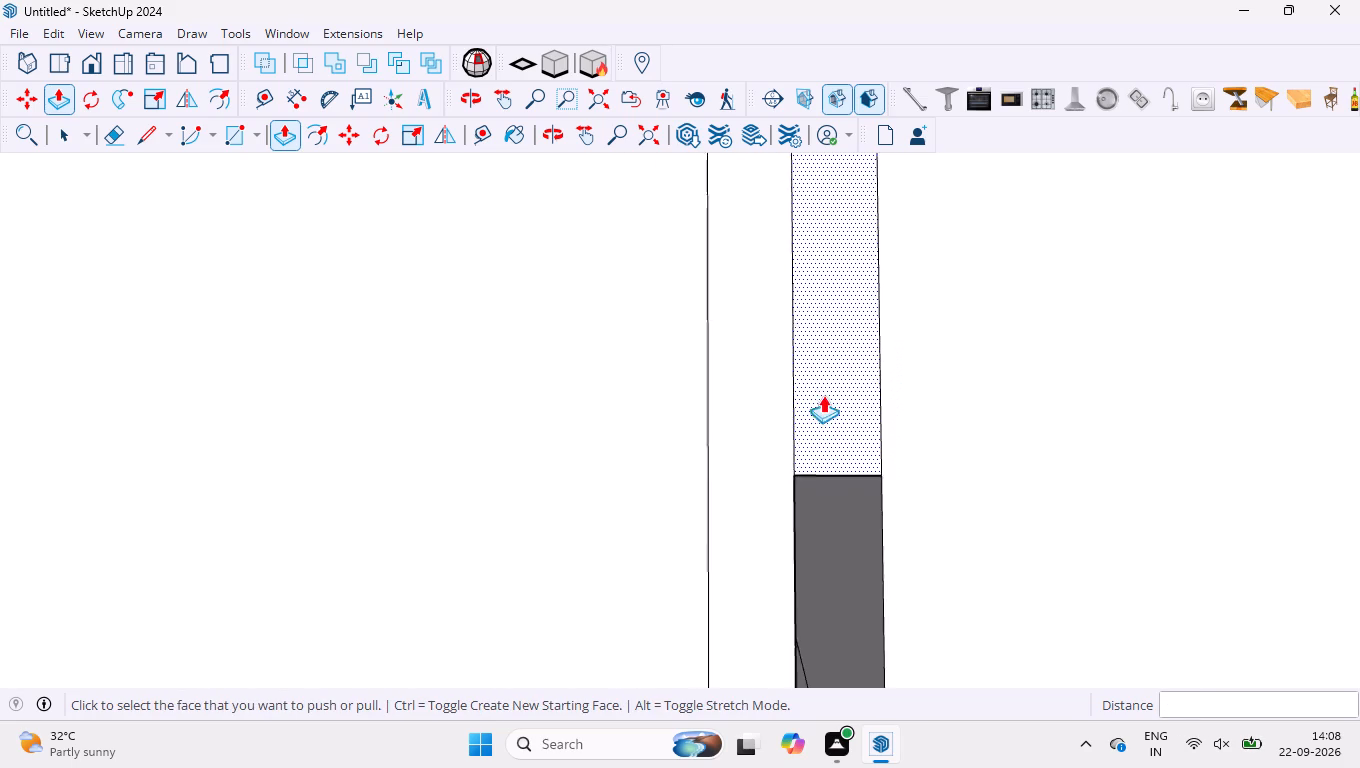
scroll(823, 395, "down", 10)
scroll(835, 444, "up", 3)
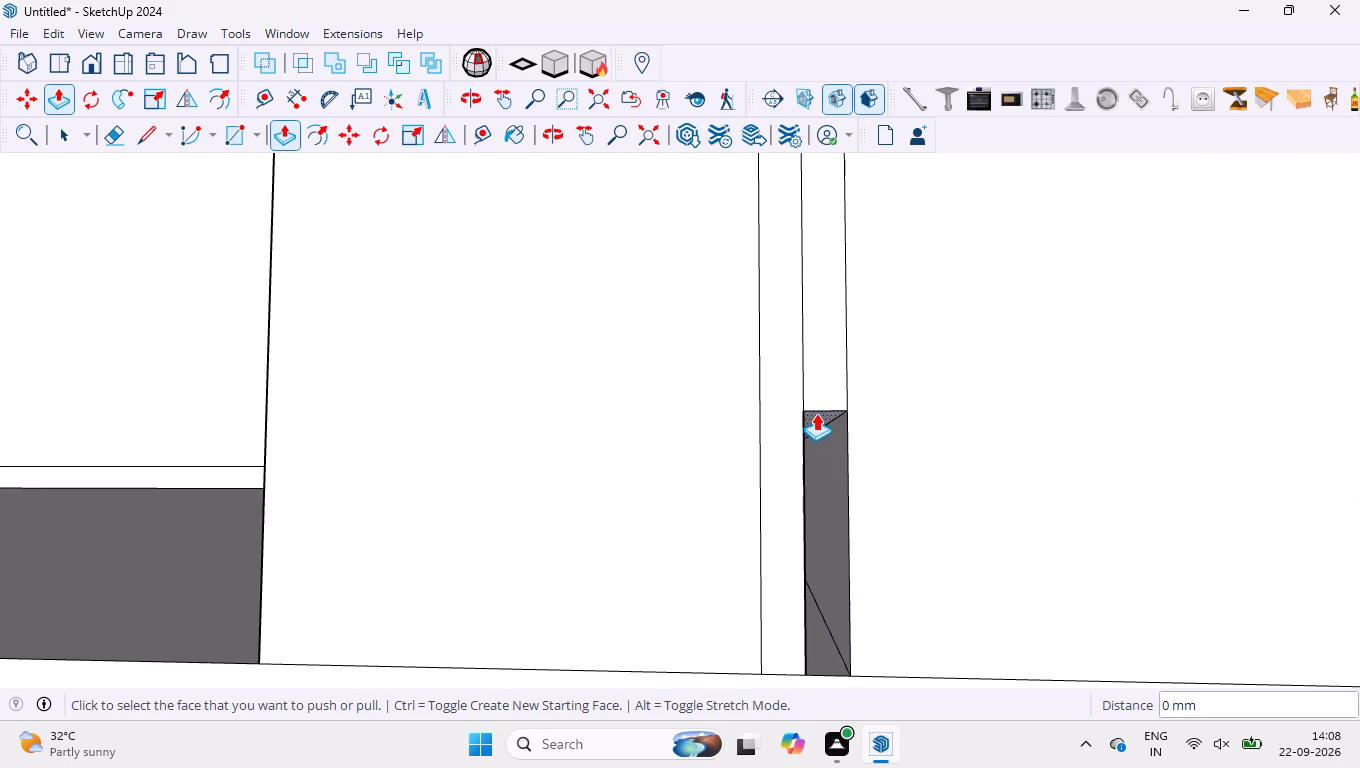
left_click(816, 413)
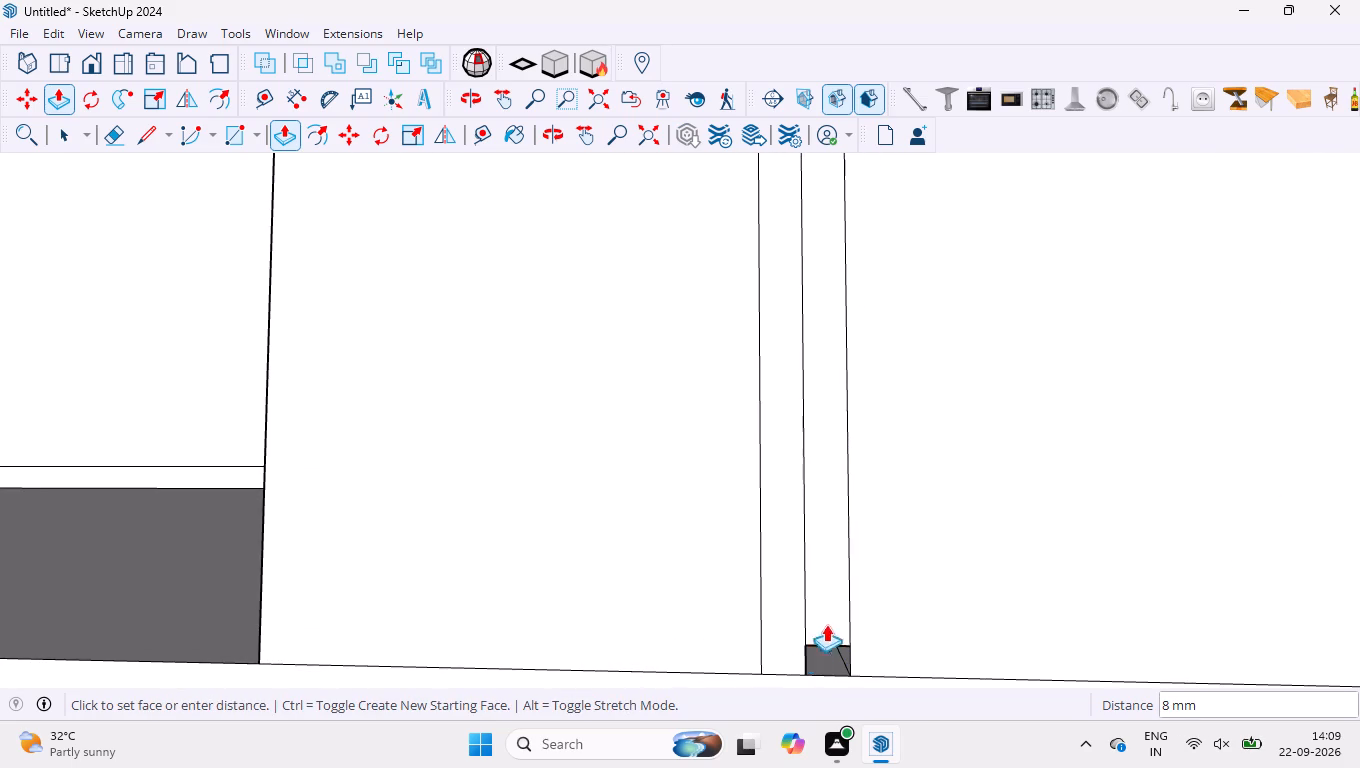
left_click(818, 661)
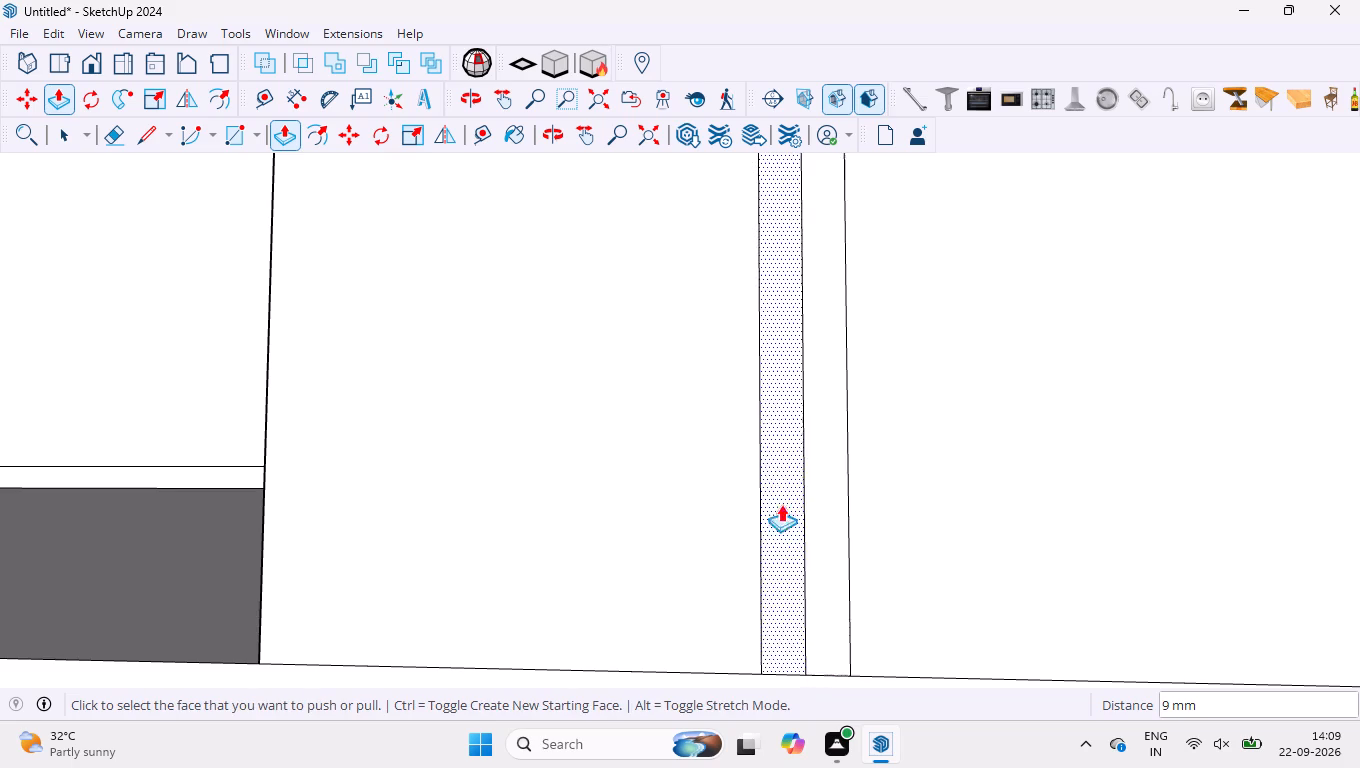
Push/Pull both thin strips between the centre uprights outward by 300 mm in the tier directly below the topmost shelf.
scroll(761, 429, "down", 20)
scroll(761, 429, "down", 15)
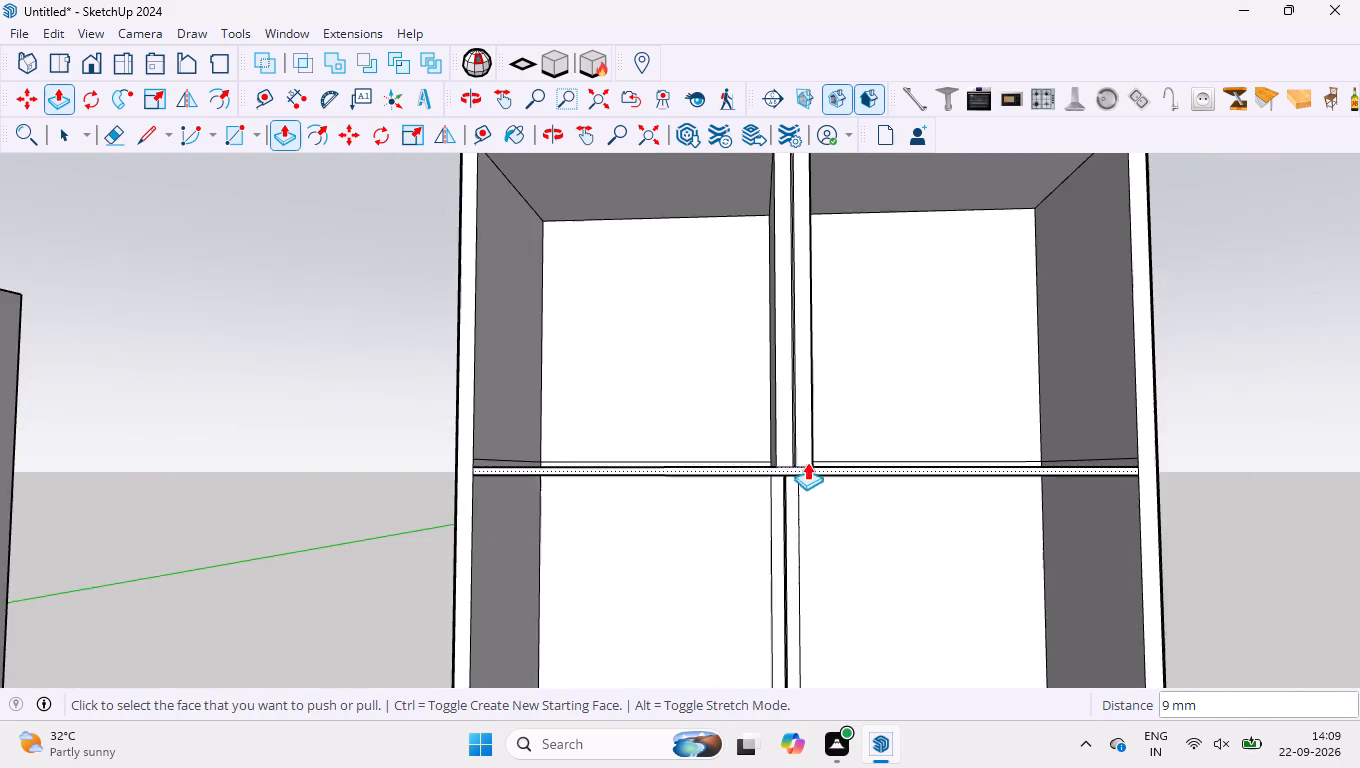
scroll(799, 466, "down", 6)
scroll(800, 533, "up", 18)
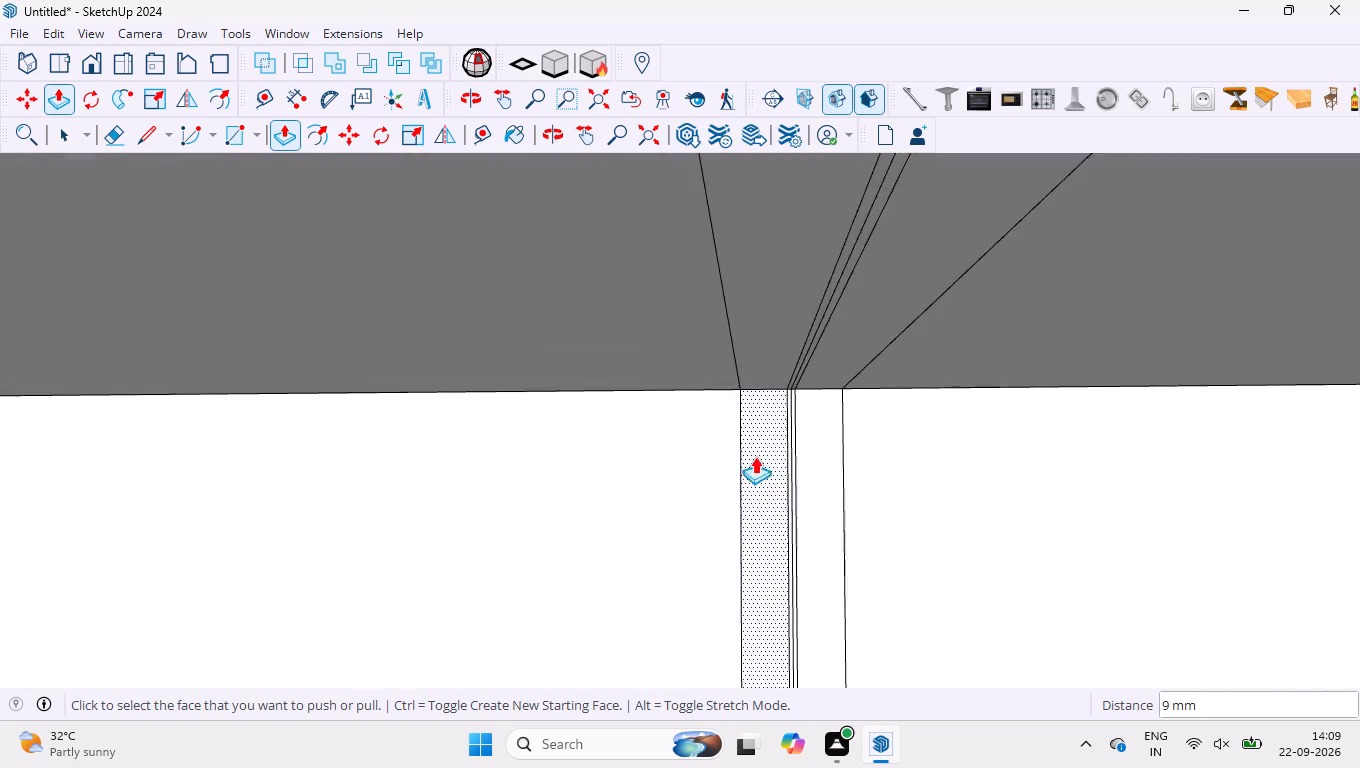
scroll(755, 456, "up", 15)
left_click(820, 458)
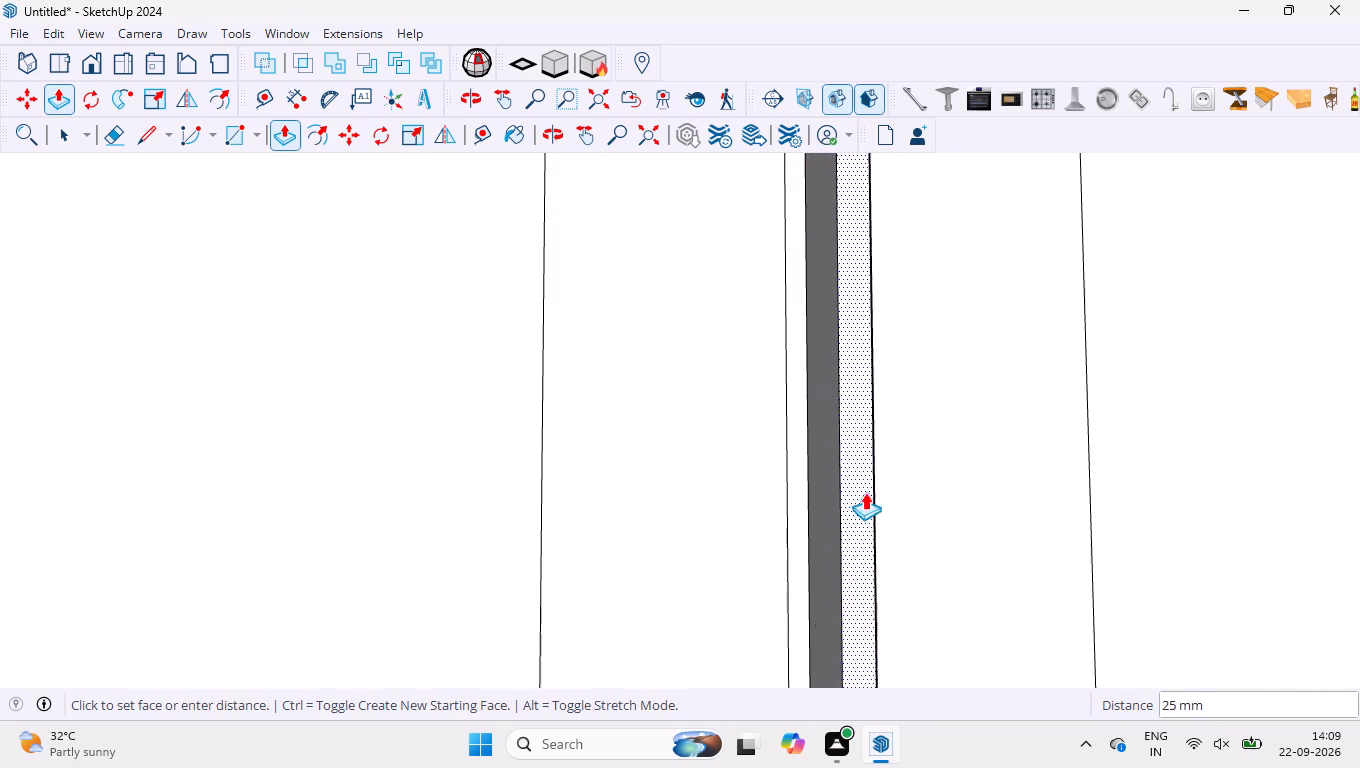
type("300")
key("Return")
scroll(786, 476, "up", 1)
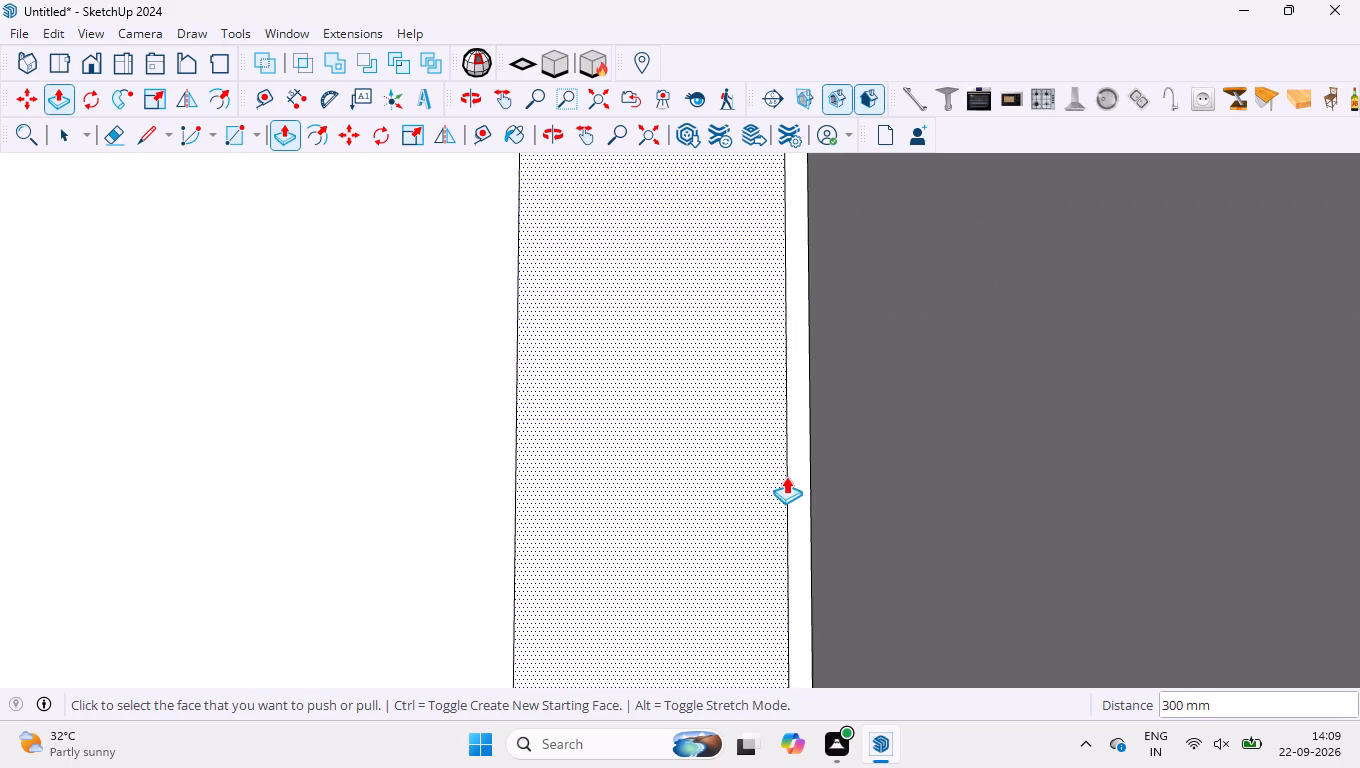
double_click(804, 481)
Push/Pull the left and right centre uprights outward by the same 300 mm in the tier directly below the topmost shelf.
double_click(739, 466)
scroll(673, 428, "down", 2)
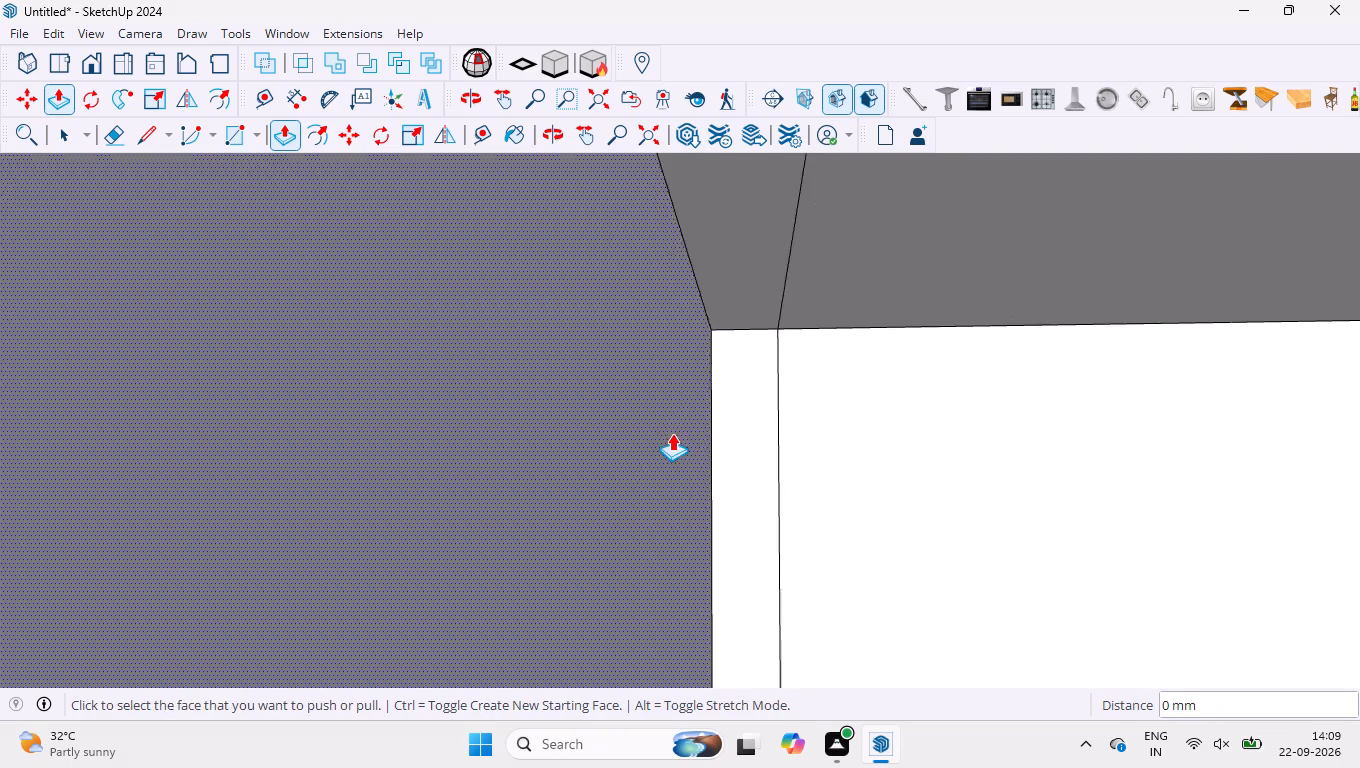
scroll(672, 433, "down", 16)
double_click(708, 428)
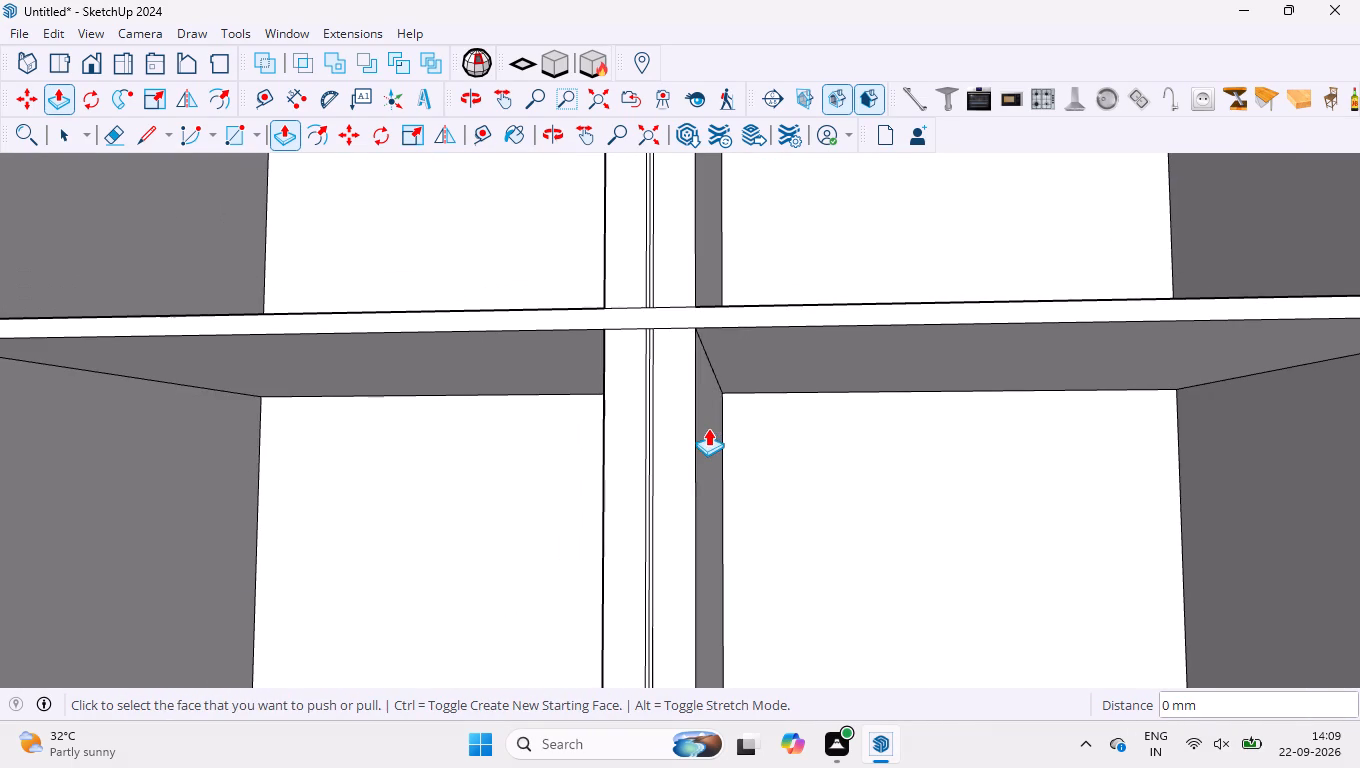
Push/Pull the left centre upright outward by the same 300 mm in the tier below the second shelf line.
scroll(709, 428, "down", 19)
scroll(730, 565, "up", 10)
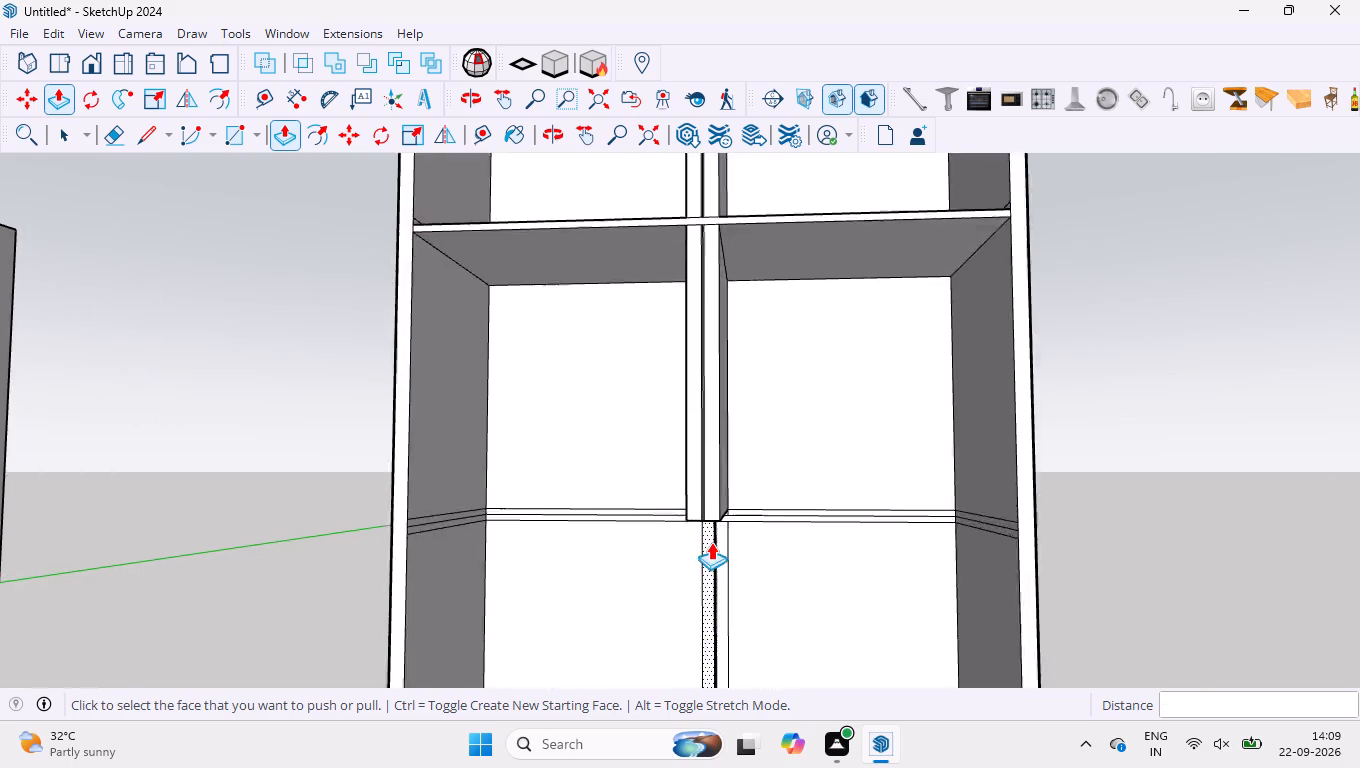
middle_click_drag(716, 551, 741, 471)
scroll(687, 514, "up", 10)
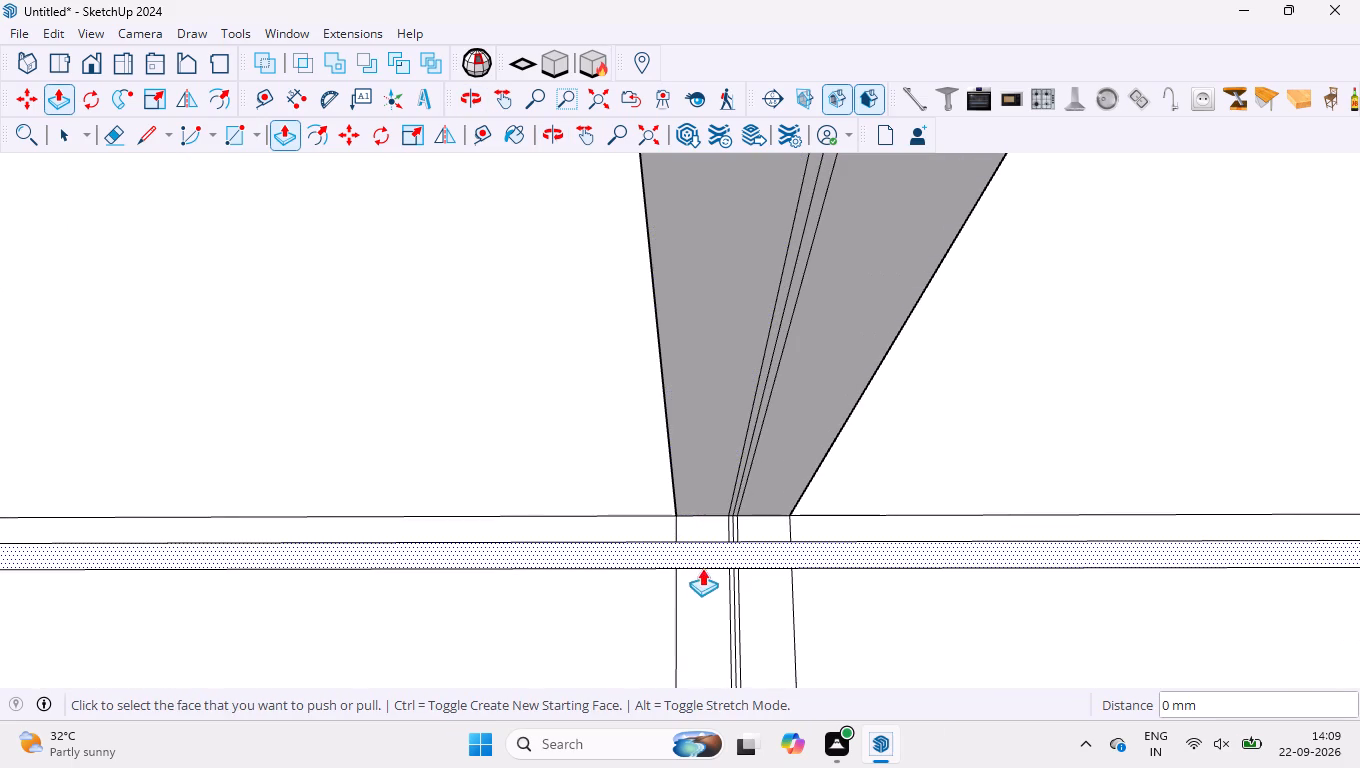
double_click(713, 580)
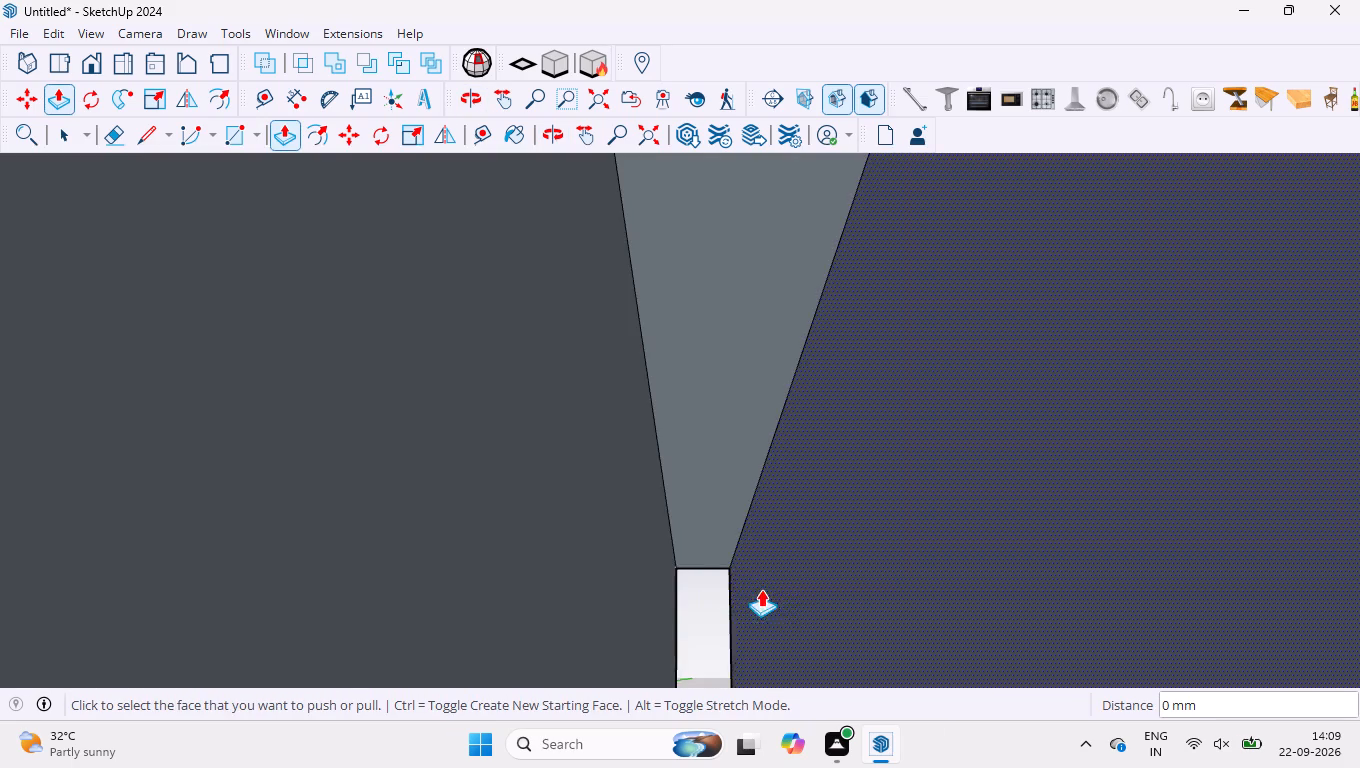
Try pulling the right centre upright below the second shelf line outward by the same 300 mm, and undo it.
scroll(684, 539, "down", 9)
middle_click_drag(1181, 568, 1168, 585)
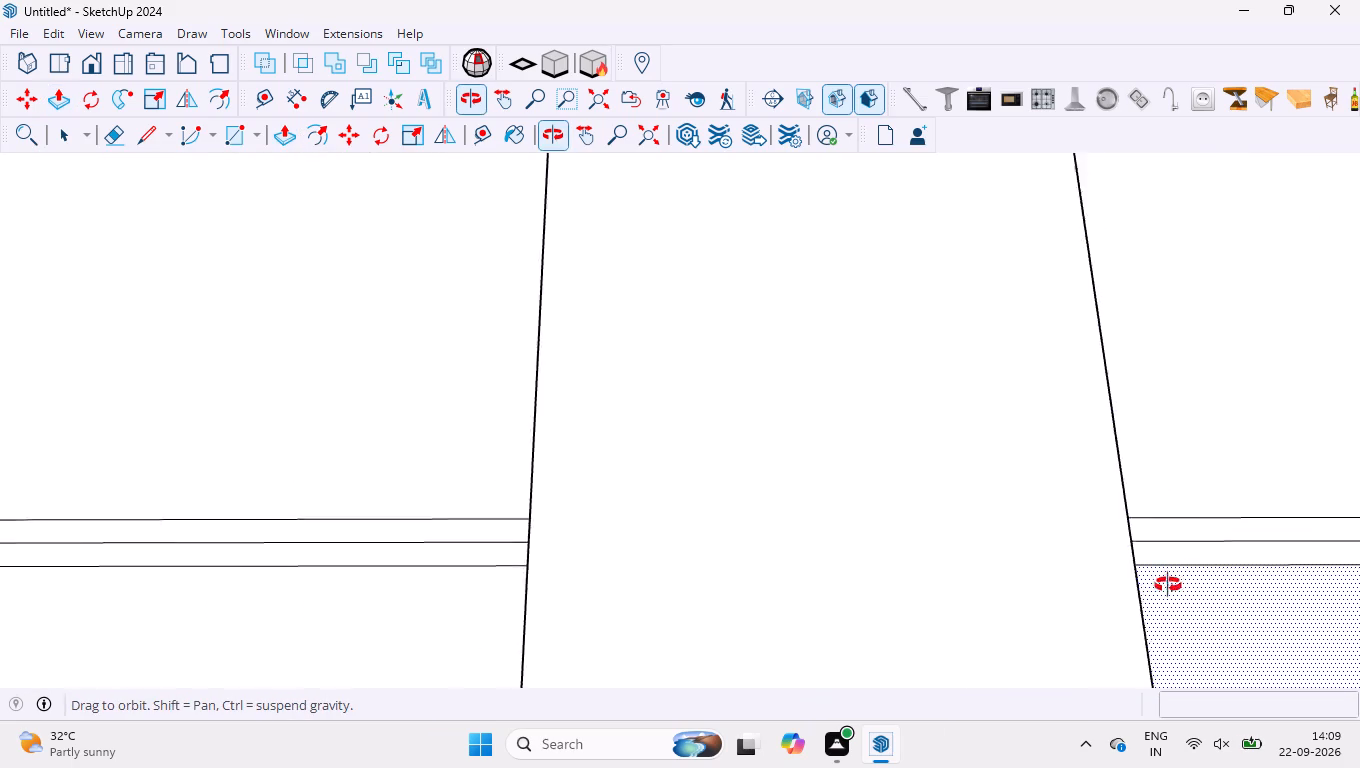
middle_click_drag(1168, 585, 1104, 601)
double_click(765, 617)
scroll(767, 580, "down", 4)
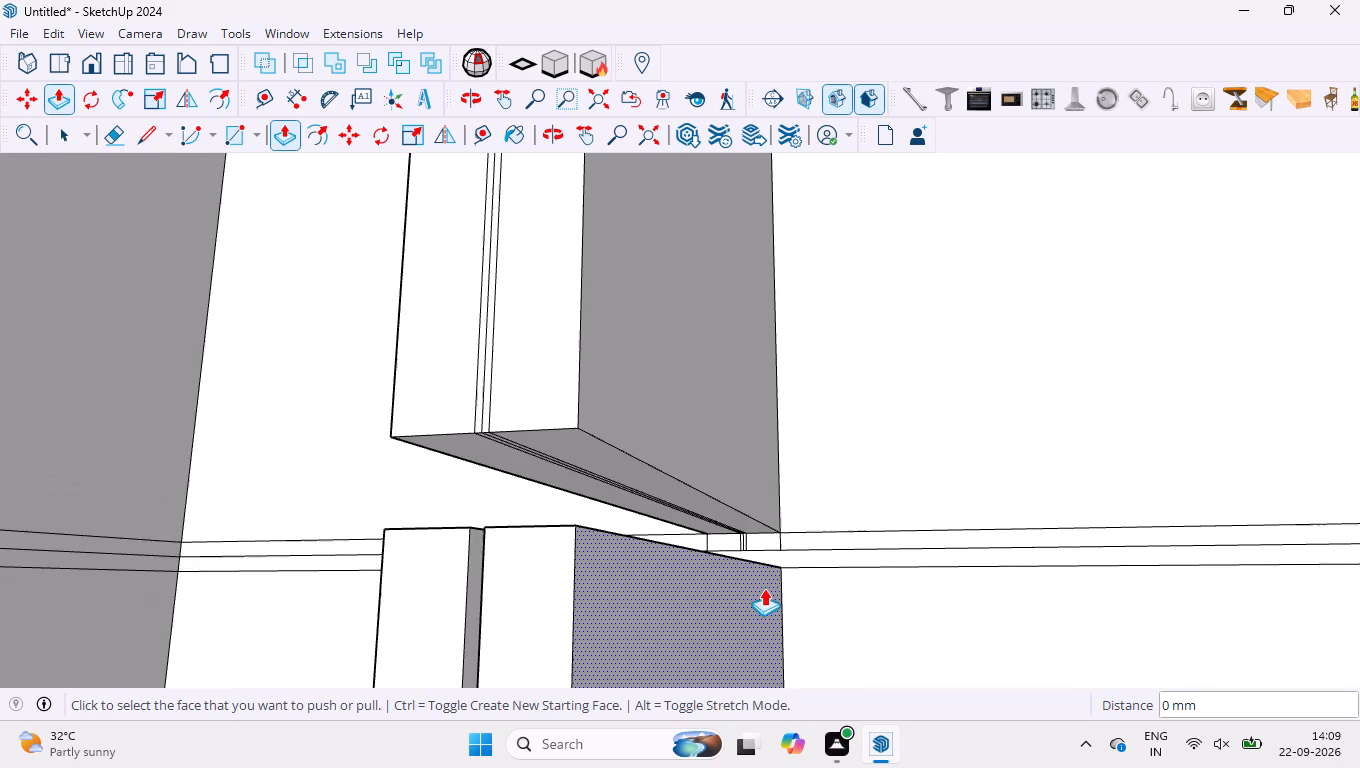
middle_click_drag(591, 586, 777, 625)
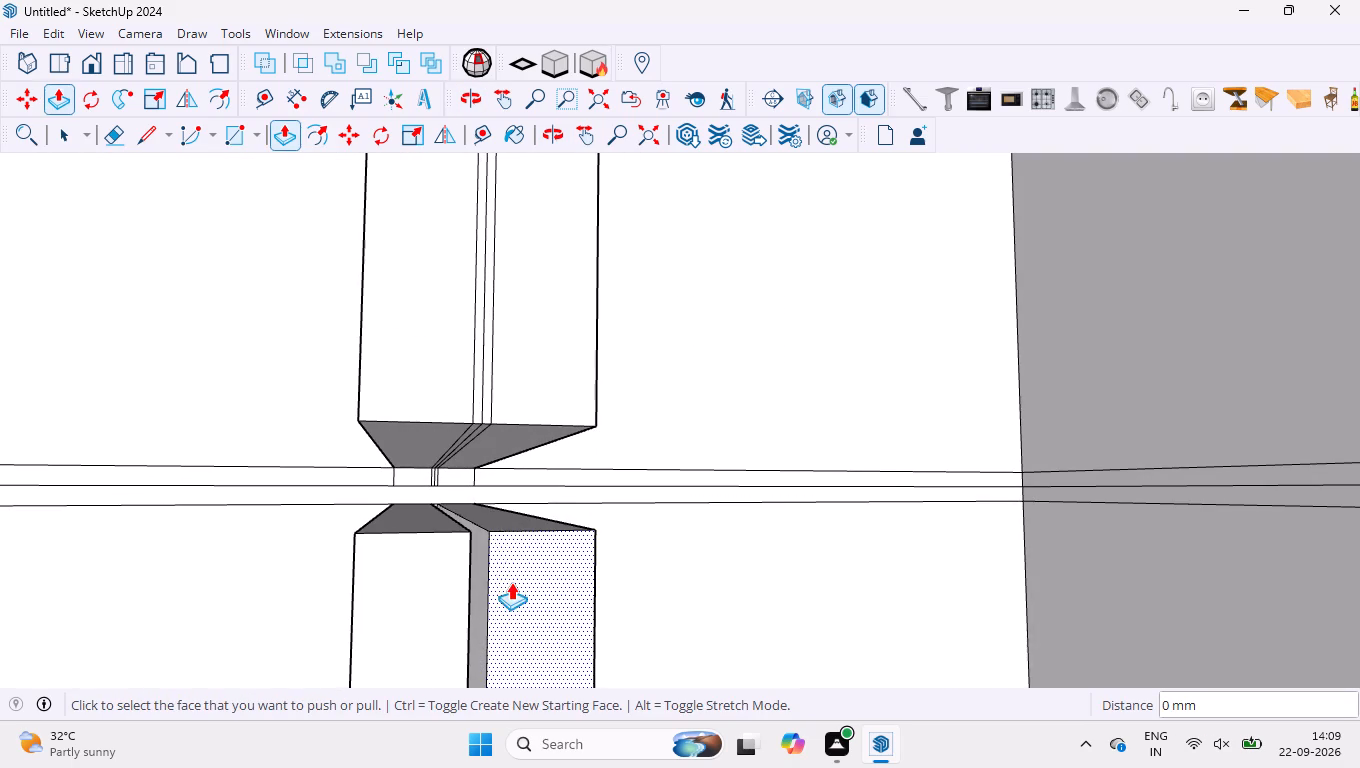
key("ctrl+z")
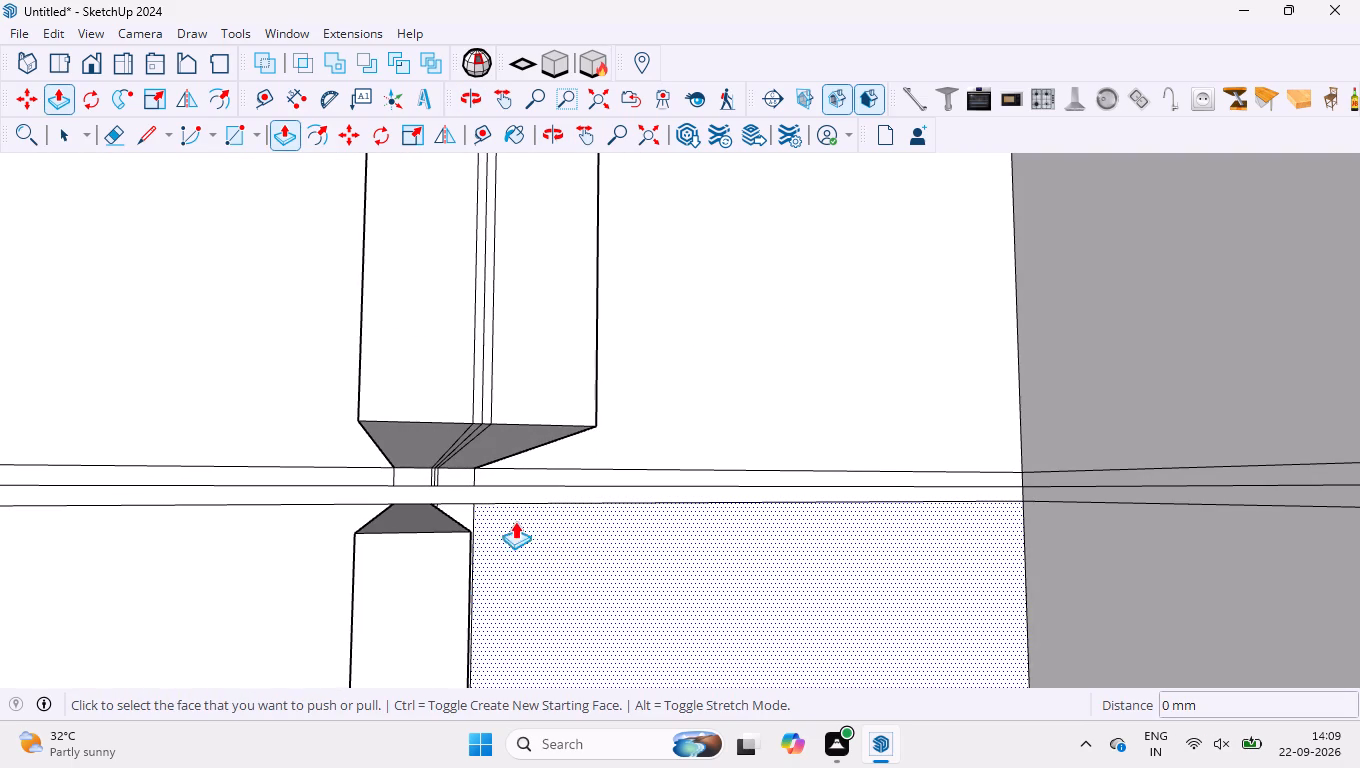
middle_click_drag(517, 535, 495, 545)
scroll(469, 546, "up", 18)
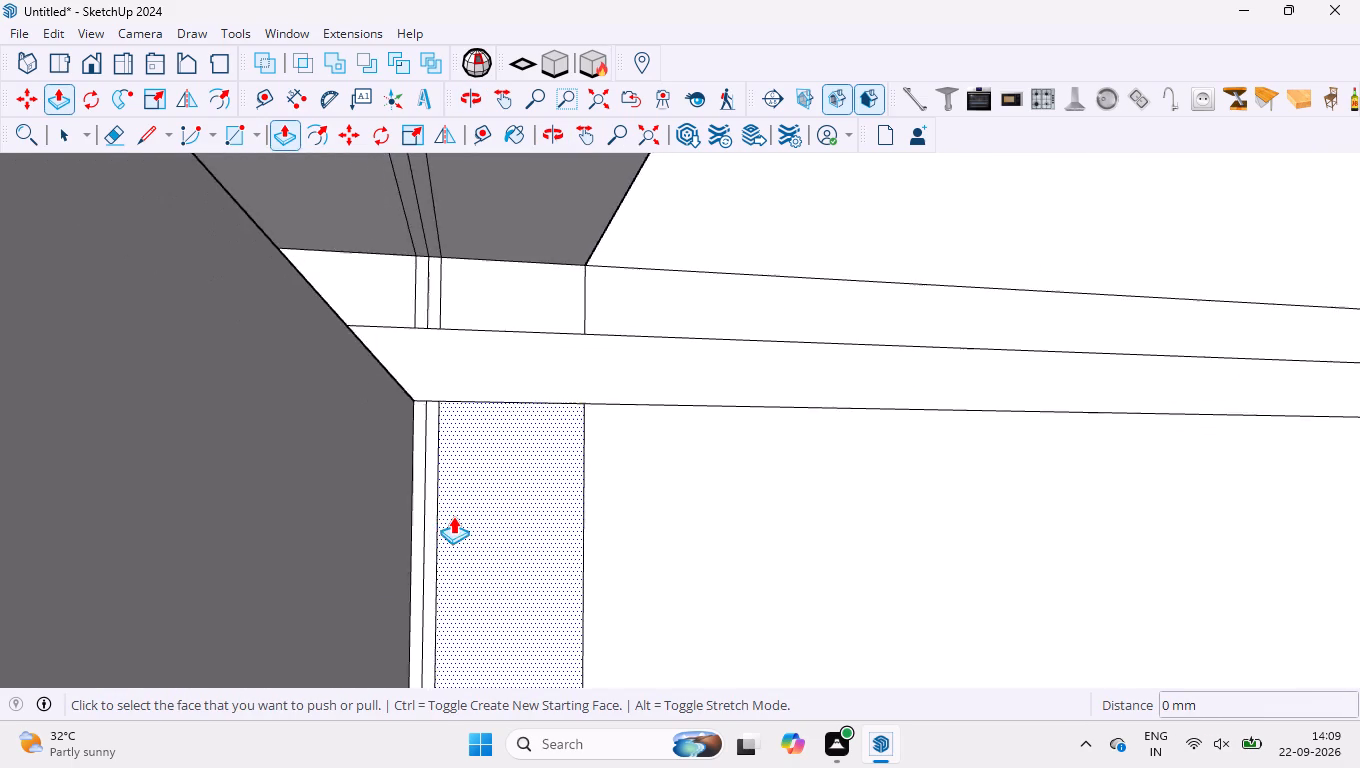
Push/Pull both thin strips and the right centre upright outward by the same 300 mm in the tier below the second shelf line.
scroll(453, 516, "up", 3)
middle_click_drag(467, 525, 406, 546)
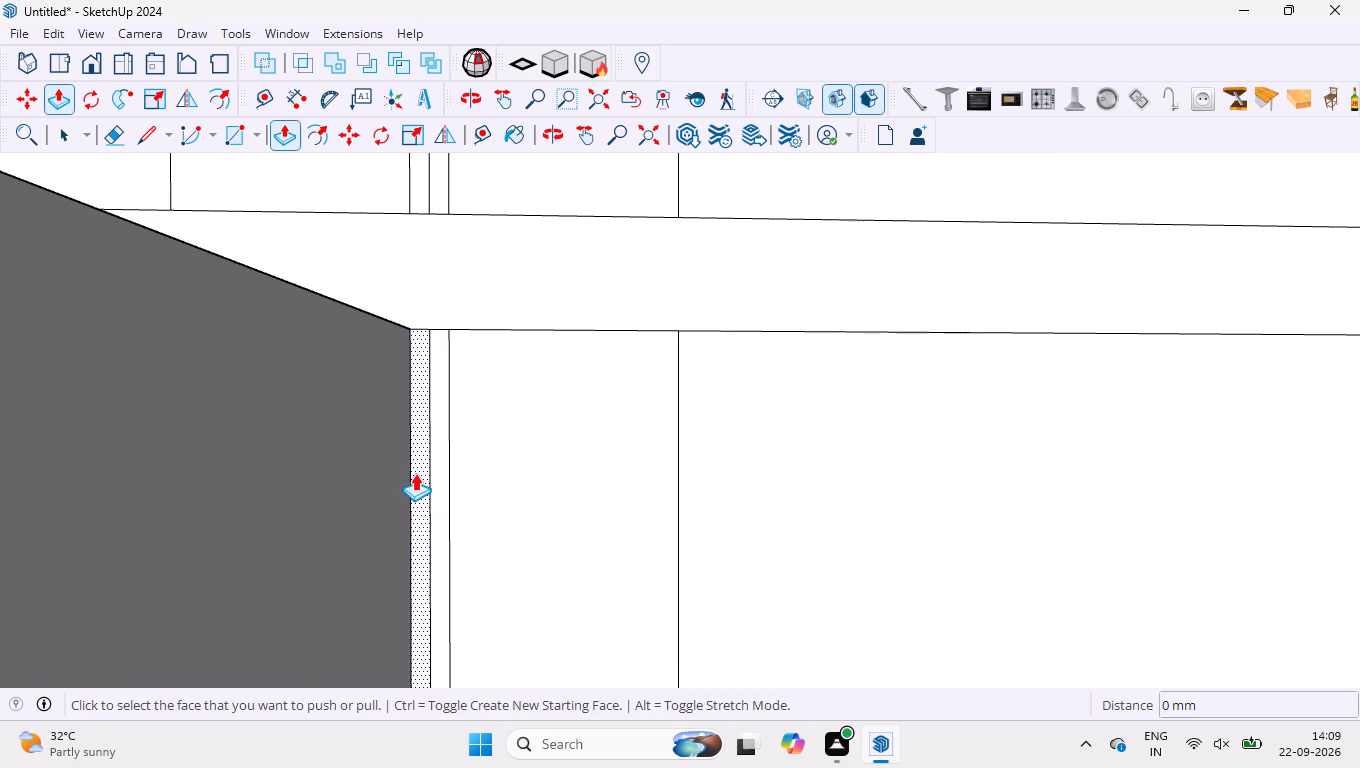
double_click(415, 473)
double_click(435, 468)
double_click(561, 462)
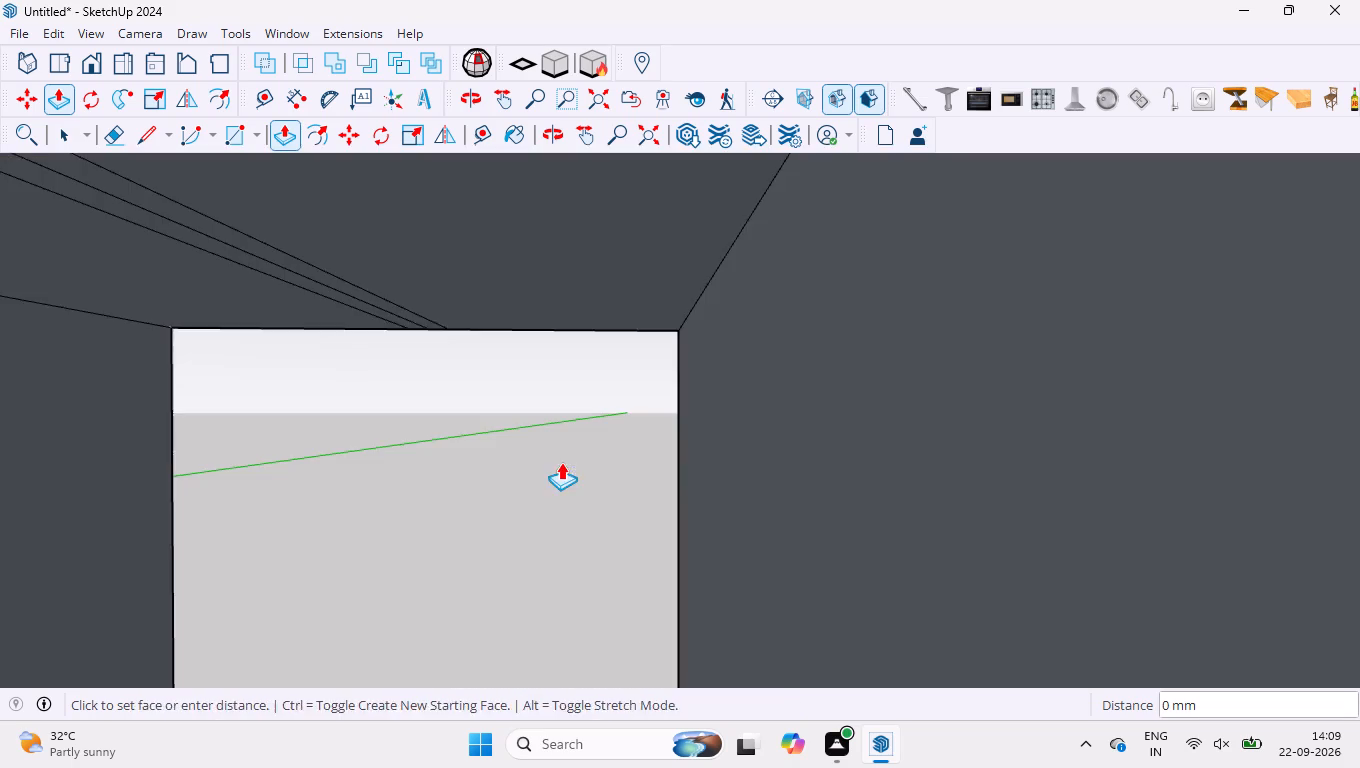
Push/Pull the left centre upright outward by the same 300 mm in the tier below the third shelf line.
scroll(549, 419, "down", 20)
middle_click_drag(526, 476, 552, 477)
scroll(558, 475, "up", 5)
scroll(421, 694, "down", 6)
scroll(555, 439, "down", 9)
scroll(572, 360, "down", 3)
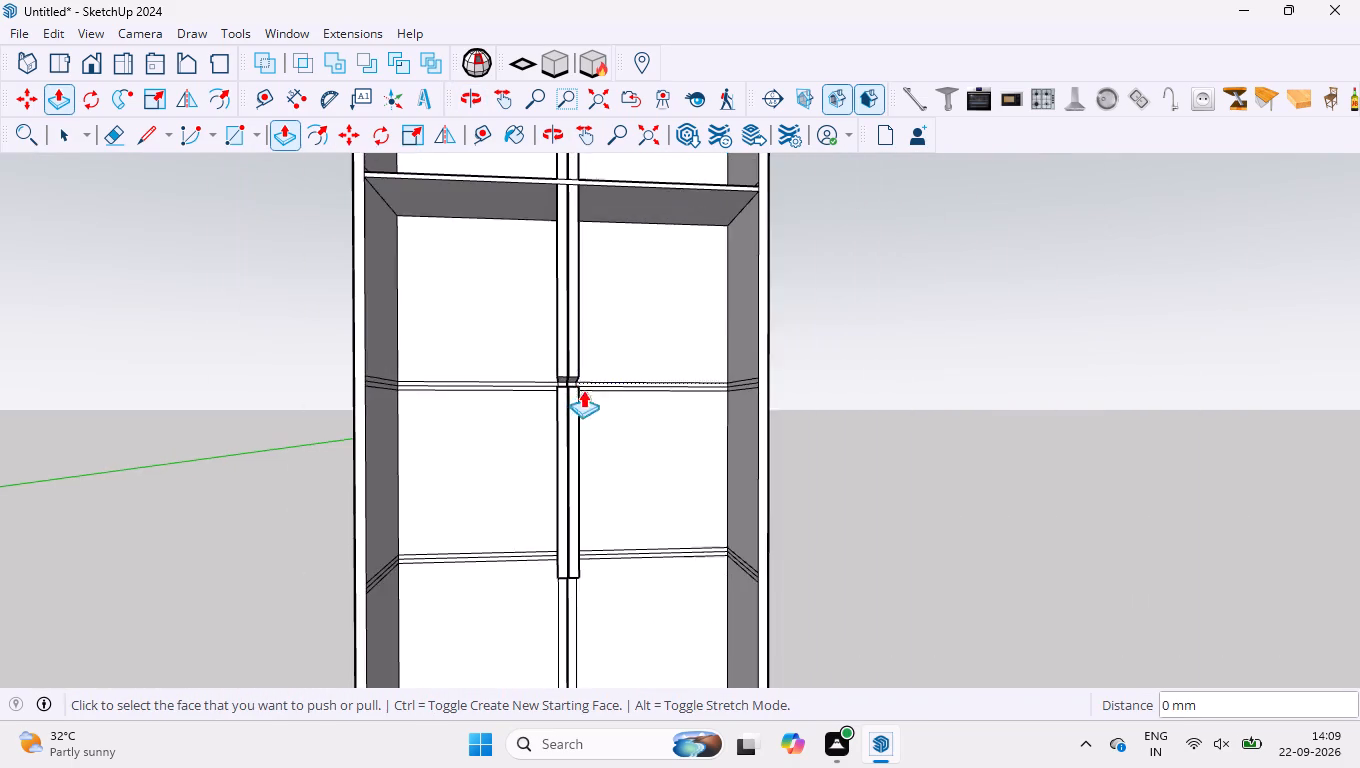
scroll(583, 390, "down", 6)
scroll(600, 577, "up", 9)
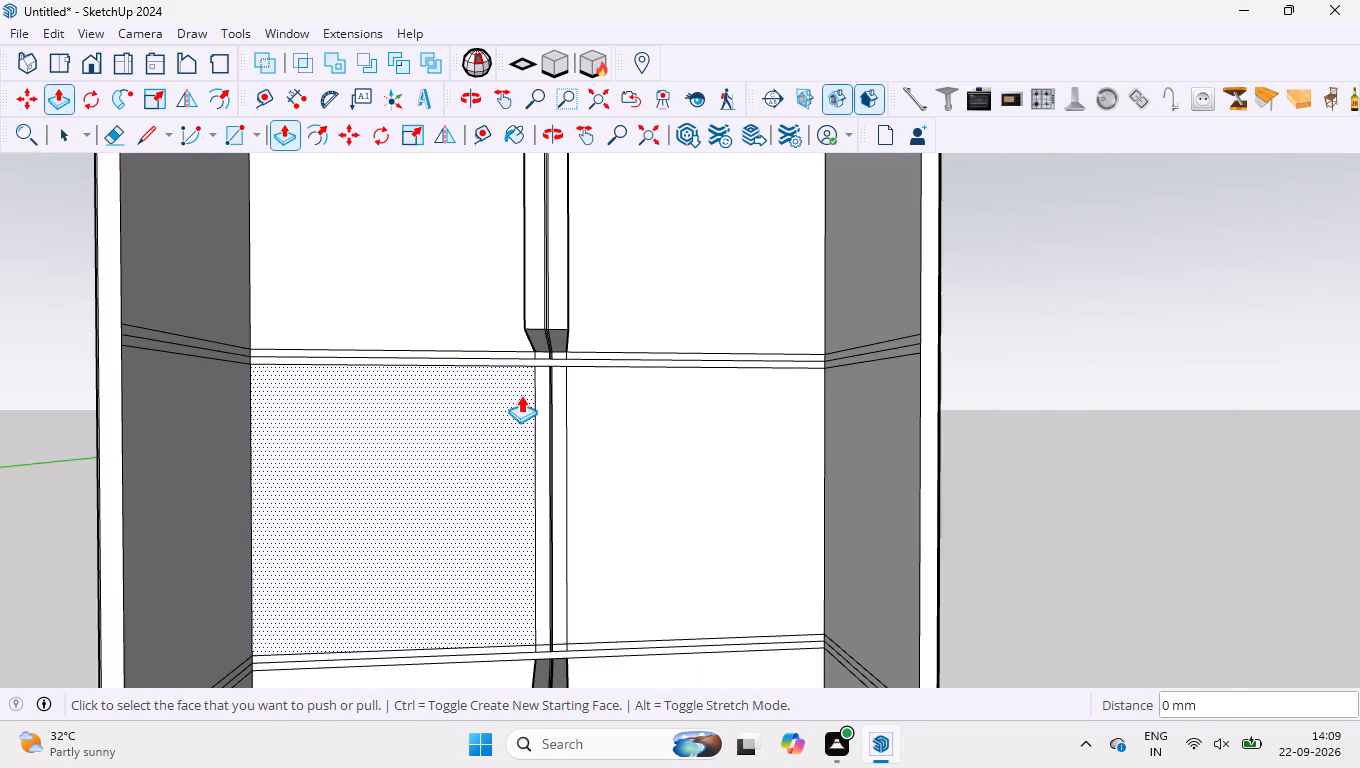
scroll(521, 395, "up", 4)
scroll(579, 262, "up", 4)
scroll(557, 386, "up", 9)
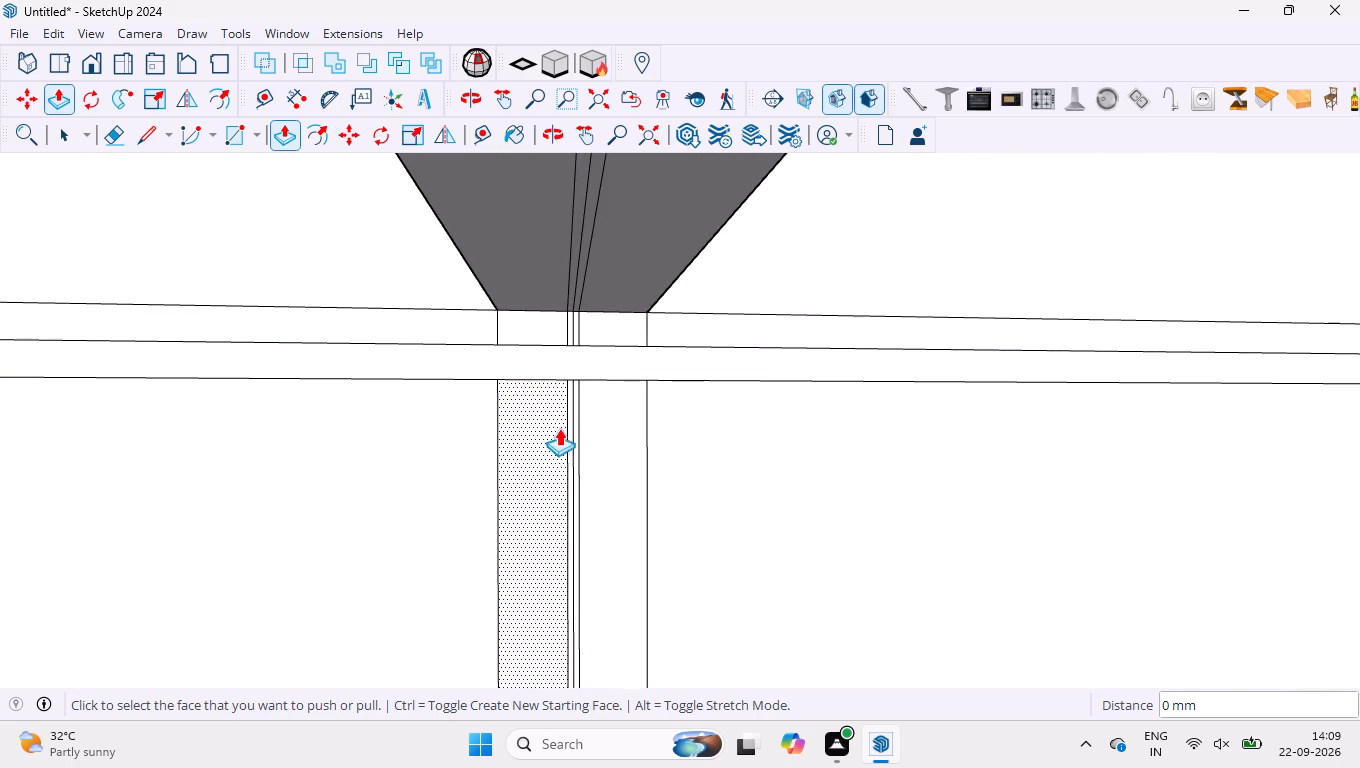
scroll(563, 424, "up", 9)
double_click(466, 433)
Push/Pull both thin strips and the right centre upright outward by the same 300 mm in the tier below the third shelf line.
middle_click_drag(634, 459, 563, 473)
scroll(769, 437, "up", 7)
middle_click_drag(901, 451, 796, 501)
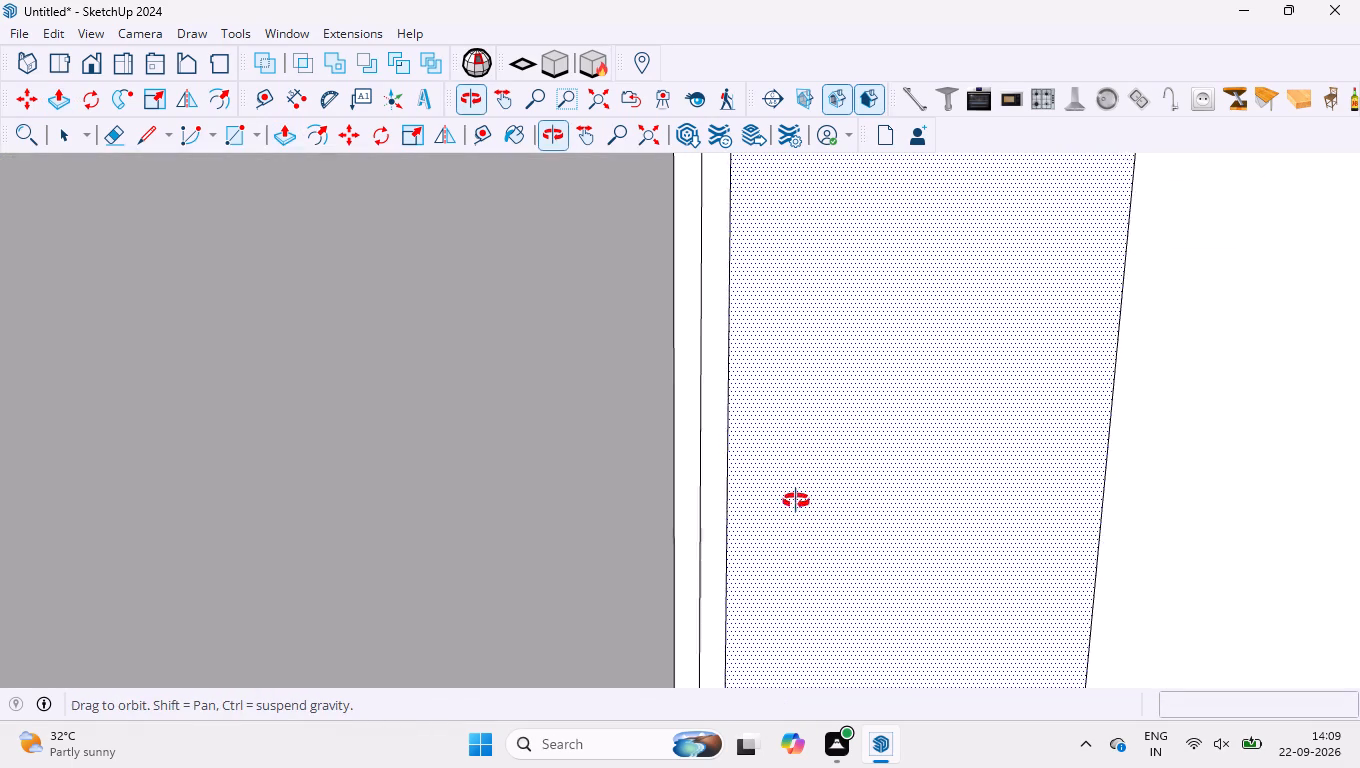
middle_click_drag(796, 501, 794, 499)
double_click(688, 409)
double_click(709, 407)
double_click(842, 421)
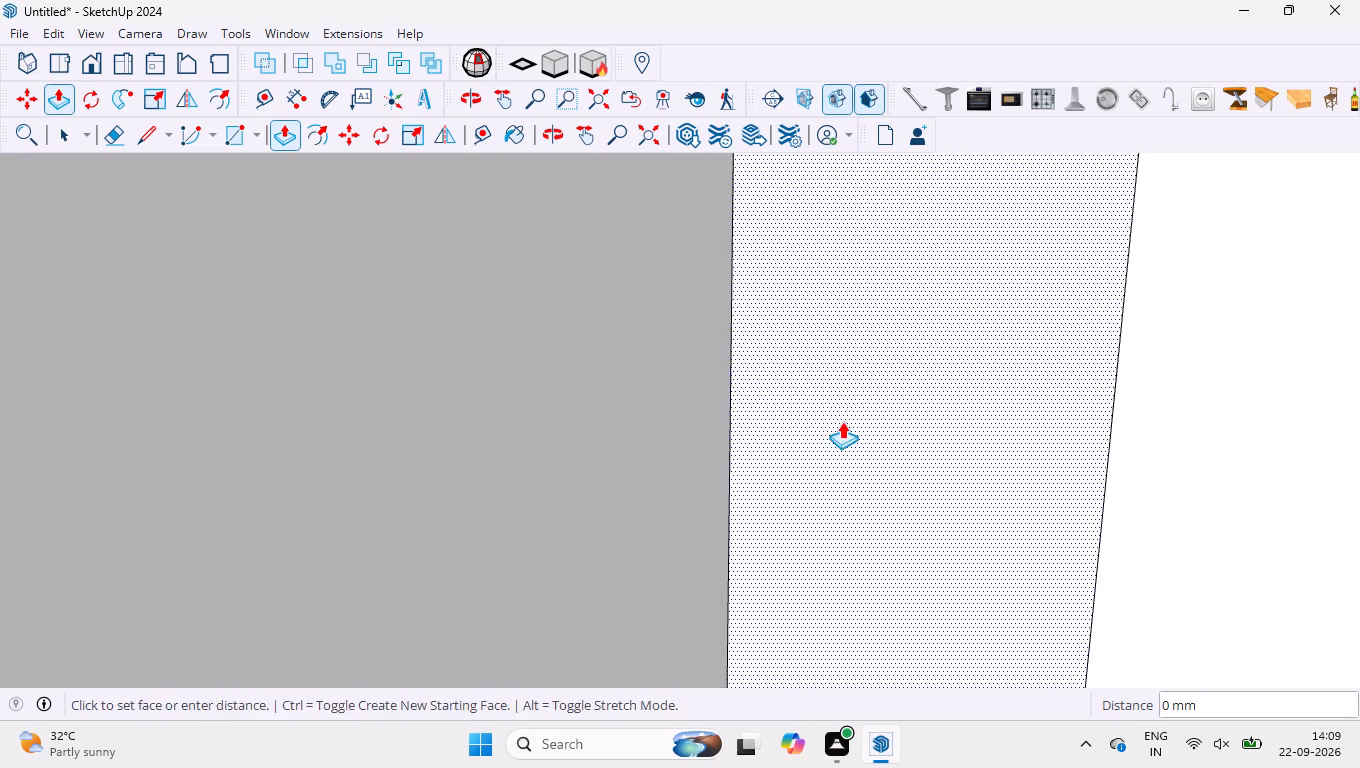
Push/Pull the lower strip of the shelf line directly above the bottom tier outward 300 mm to form the shelf.
scroll(688, 362, "down", 17)
middle_click_drag(591, 278, 601, 284)
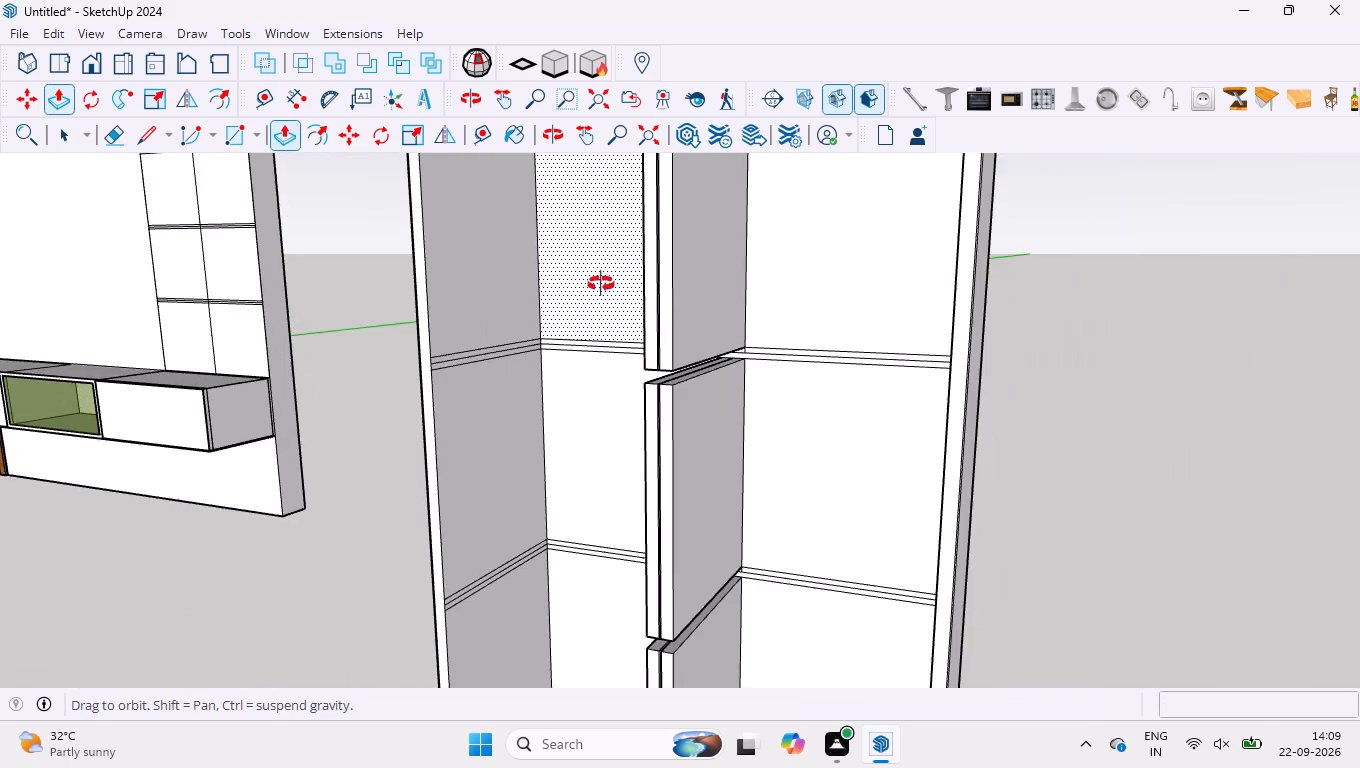
middle_click_drag(601, 284, 735, 304)
scroll(635, 713, "up", 3)
middle_click_drag(671, 625, 670, 563)
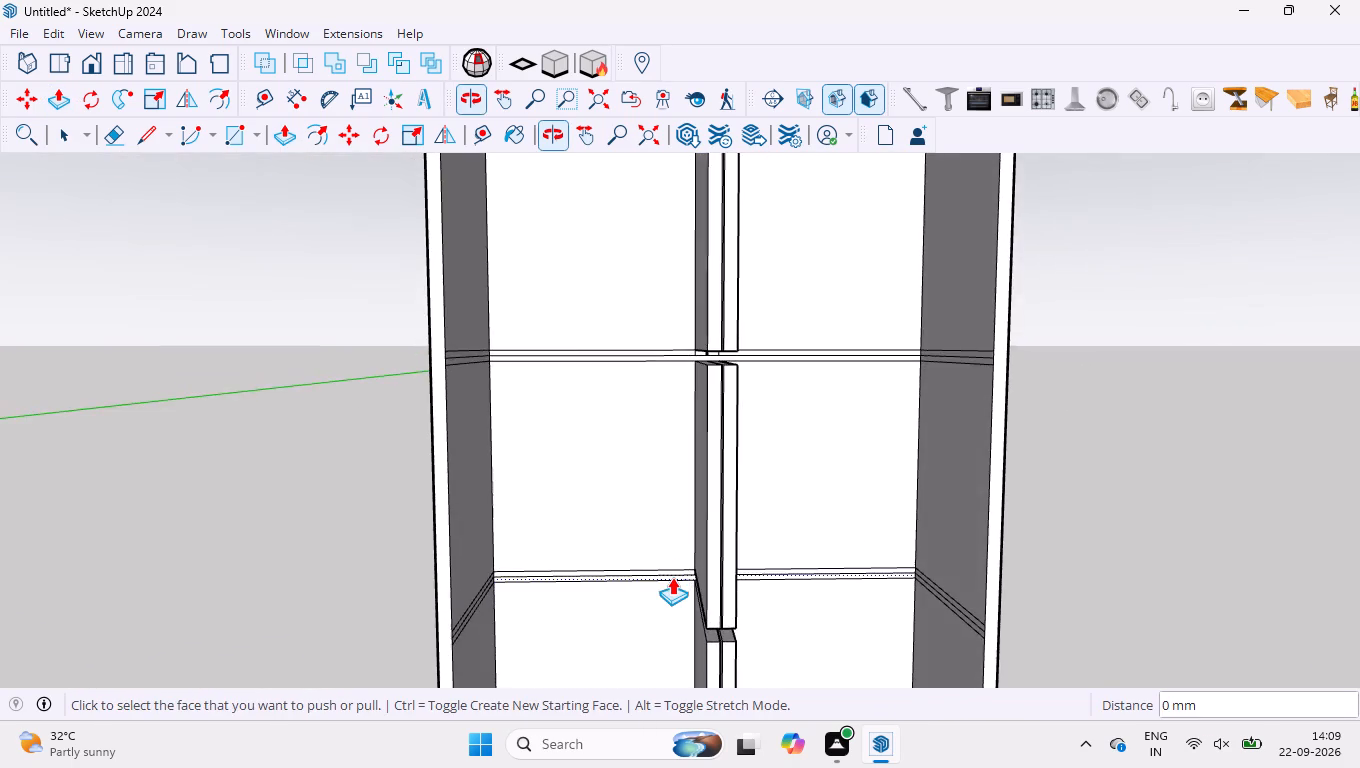
scroll(673, 578, "up", 11)
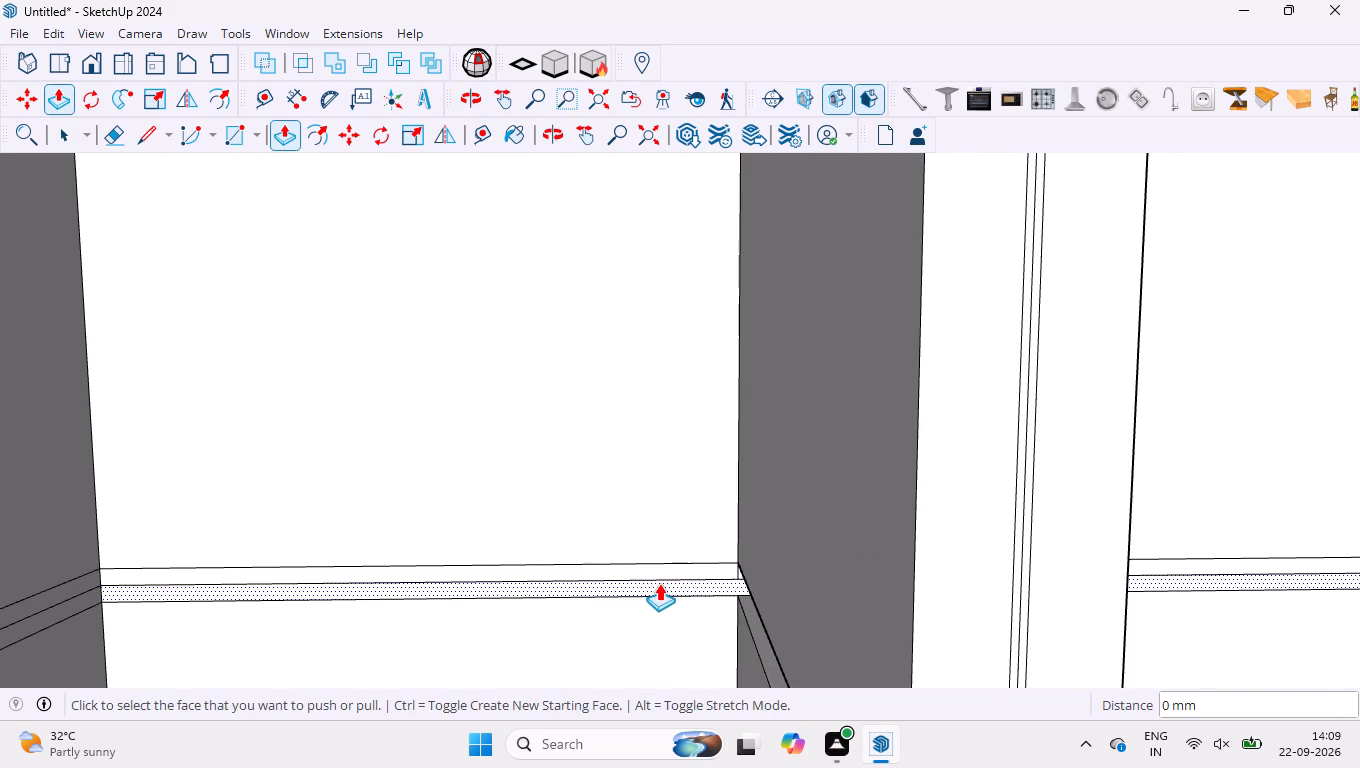
left_click(659, 583)
key("2")
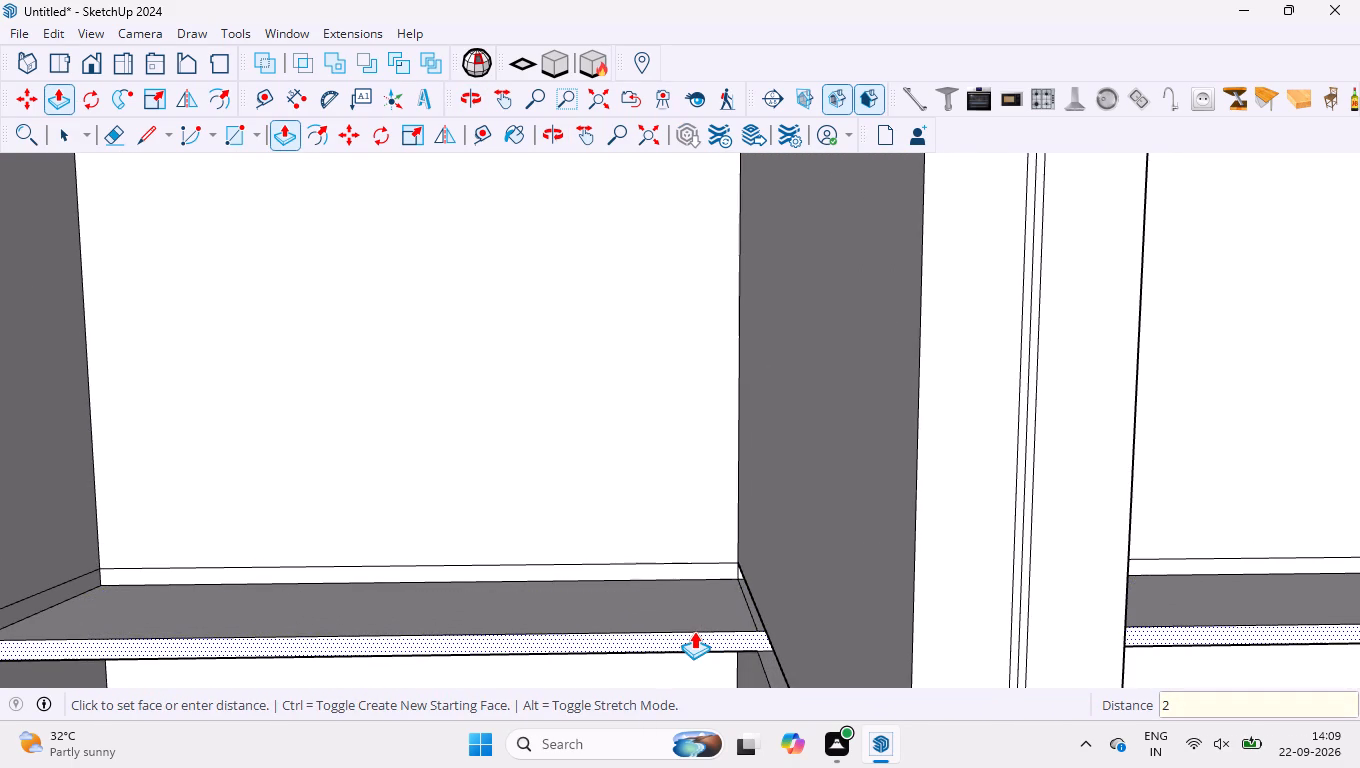
key("BackSpace")
type("300")
key("Return")
Pull the underside of the right centre upright down 9 mm to meet the shelf above the bottom tier.
scroll(682, 614, "down", 4)
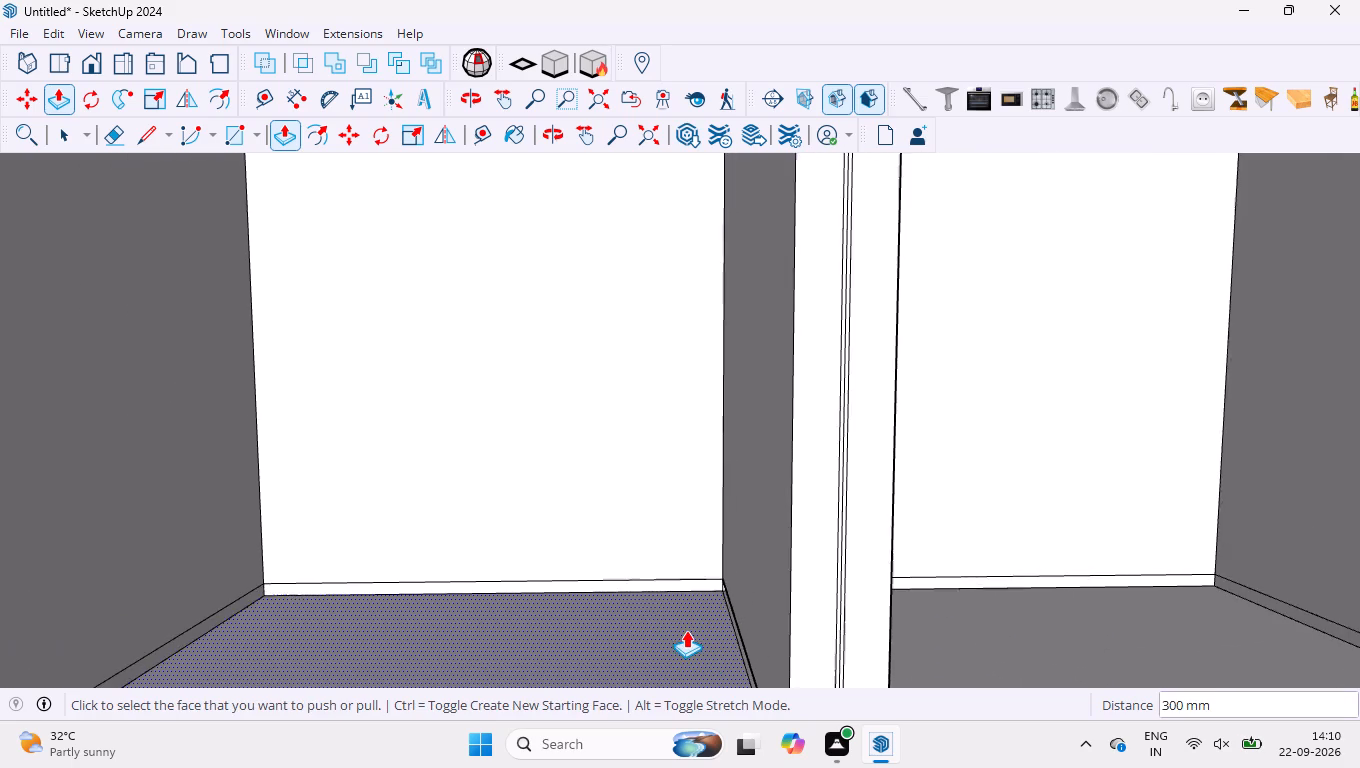
scroll(683, 611, "down", 4)
scroll(648, 466, "down", 14)
scroll(708, 466, "up", 4)
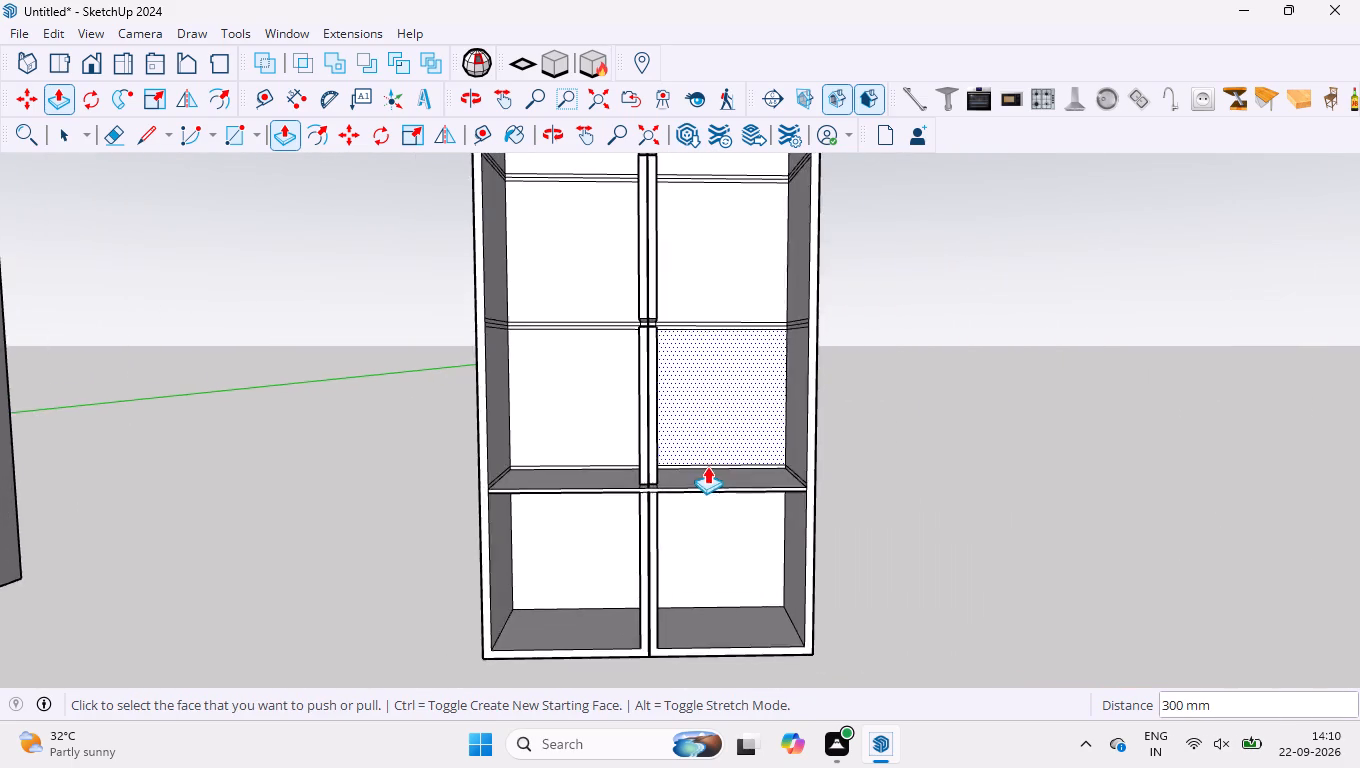
scroll(707, 466, "up", 9)
scroll(631, 383, "down", 10)
scroll(619, 430, "up", 2)
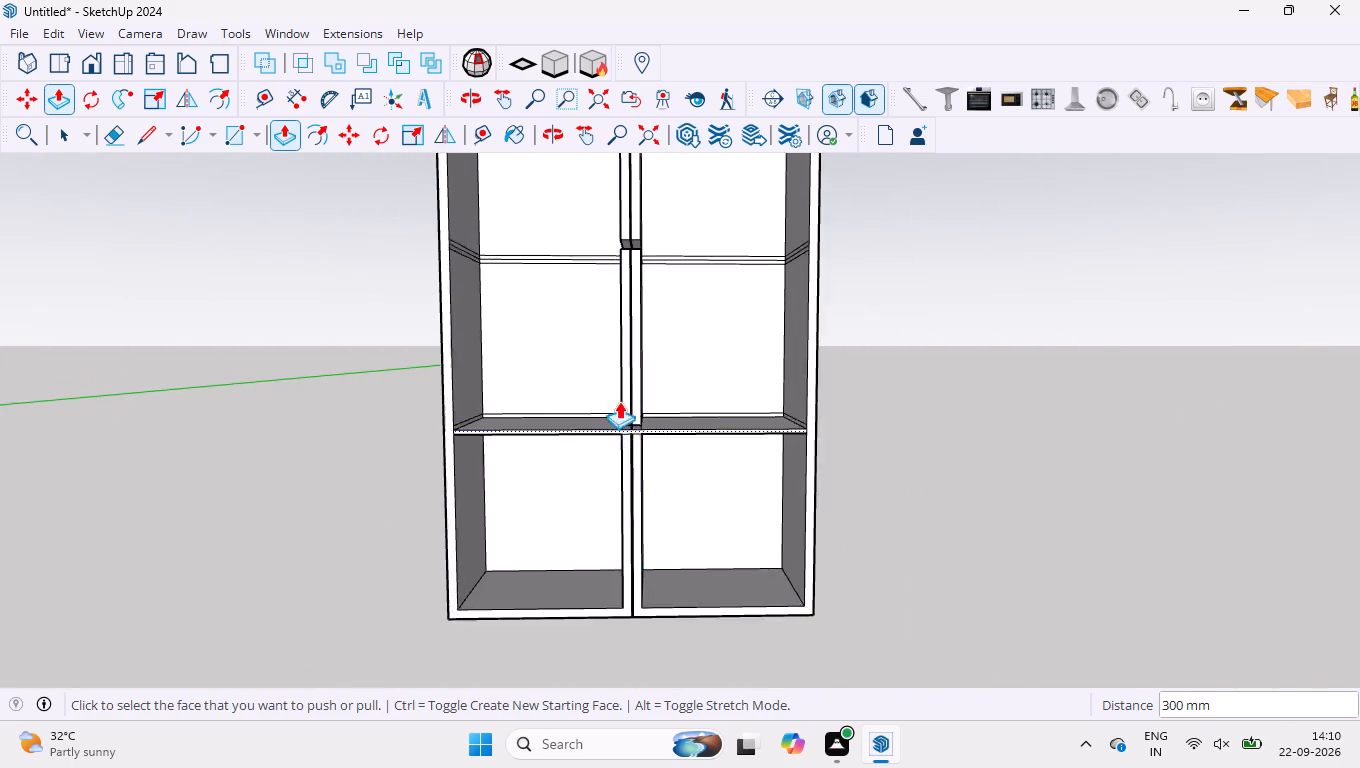
scroll(619, 401, "up", 10)
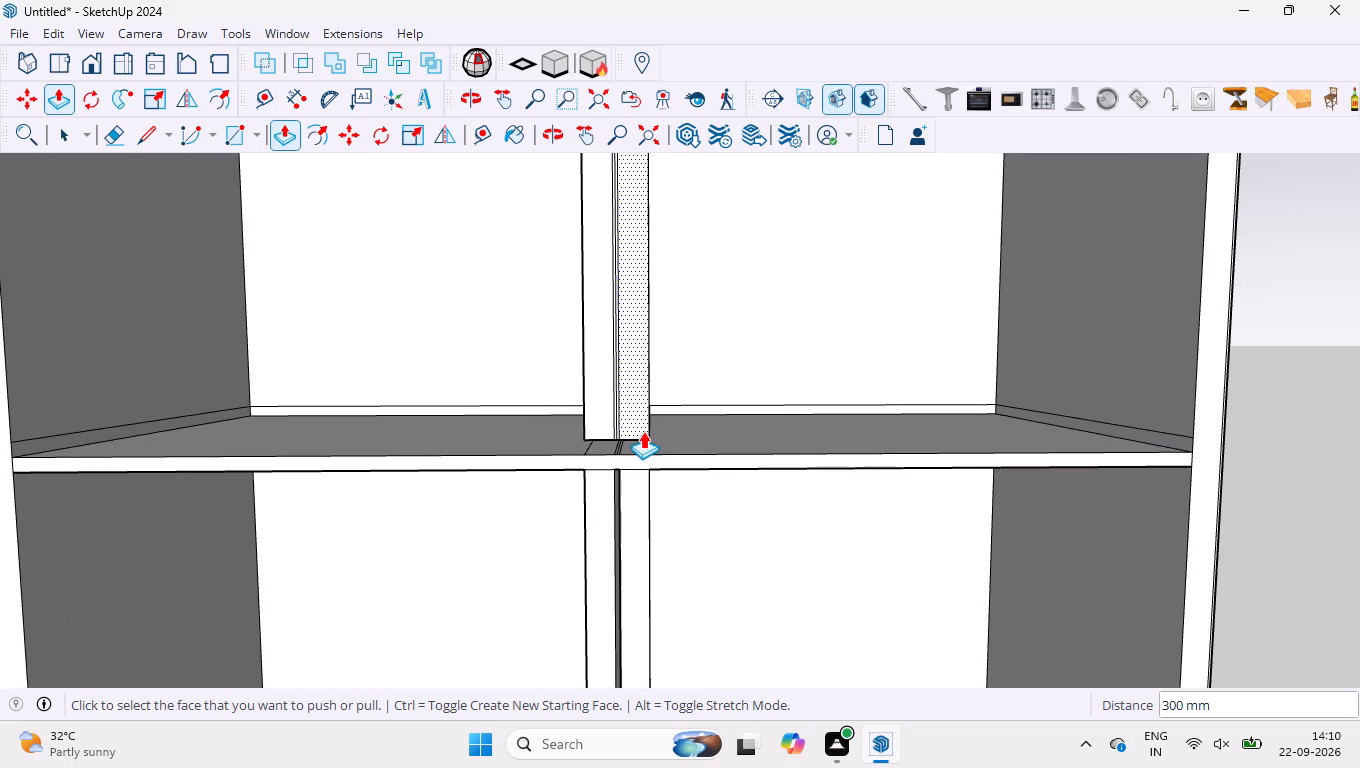
scroll(620, 409, "up", 2)
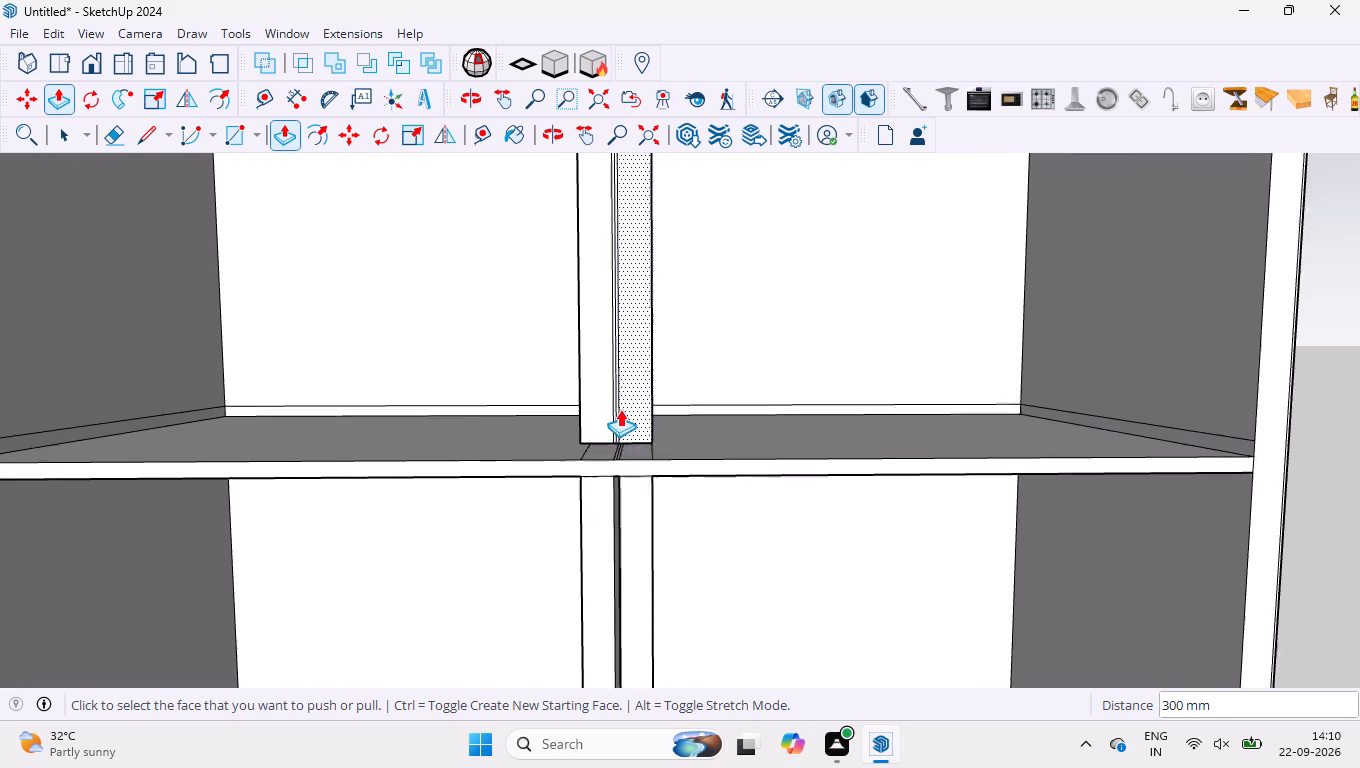
scroll(620, 409, "up", 2)
scroll(519, 403, "up", 7)
middle_click_drag(605, 478, 597, 408)
middle_click_drag(587, 406, 587, 461)
scroll(582, 414, "down", 9)
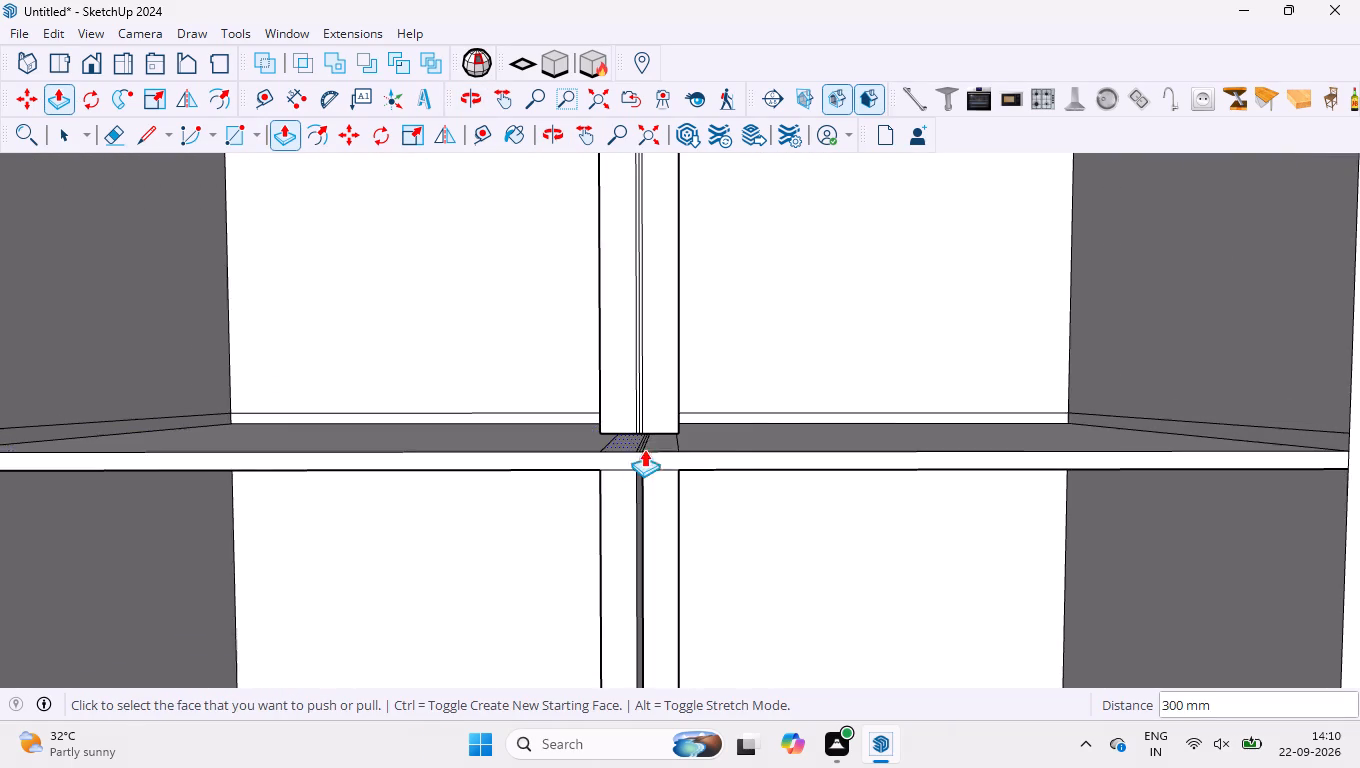
middle_click_drag(737, 432, 736, 411)
scroll(641, 399, "up", 9)
middle_click_drag(648, 461, 652, 434)
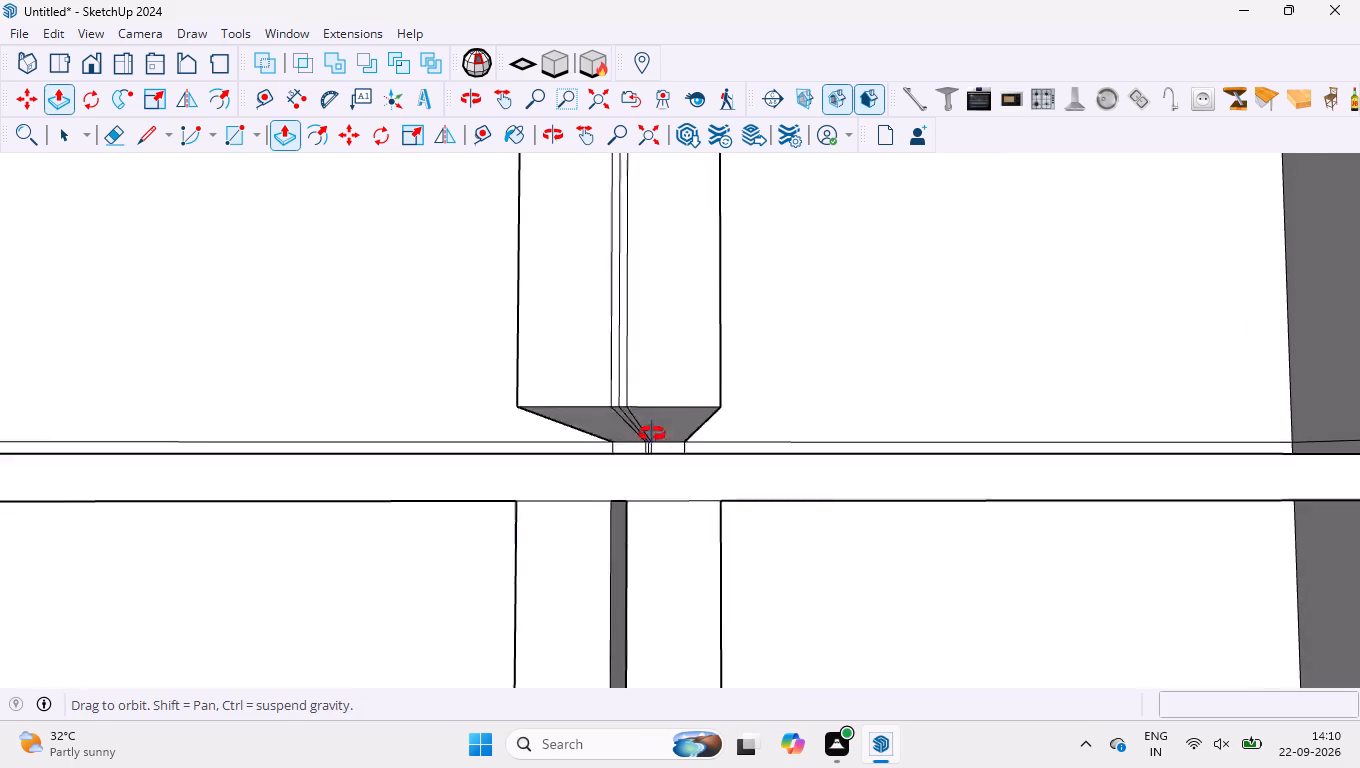
middle_click_drag(652, 434, 652, 438)
scroll(665, 386, "up", 8)
left_click(667, 379)
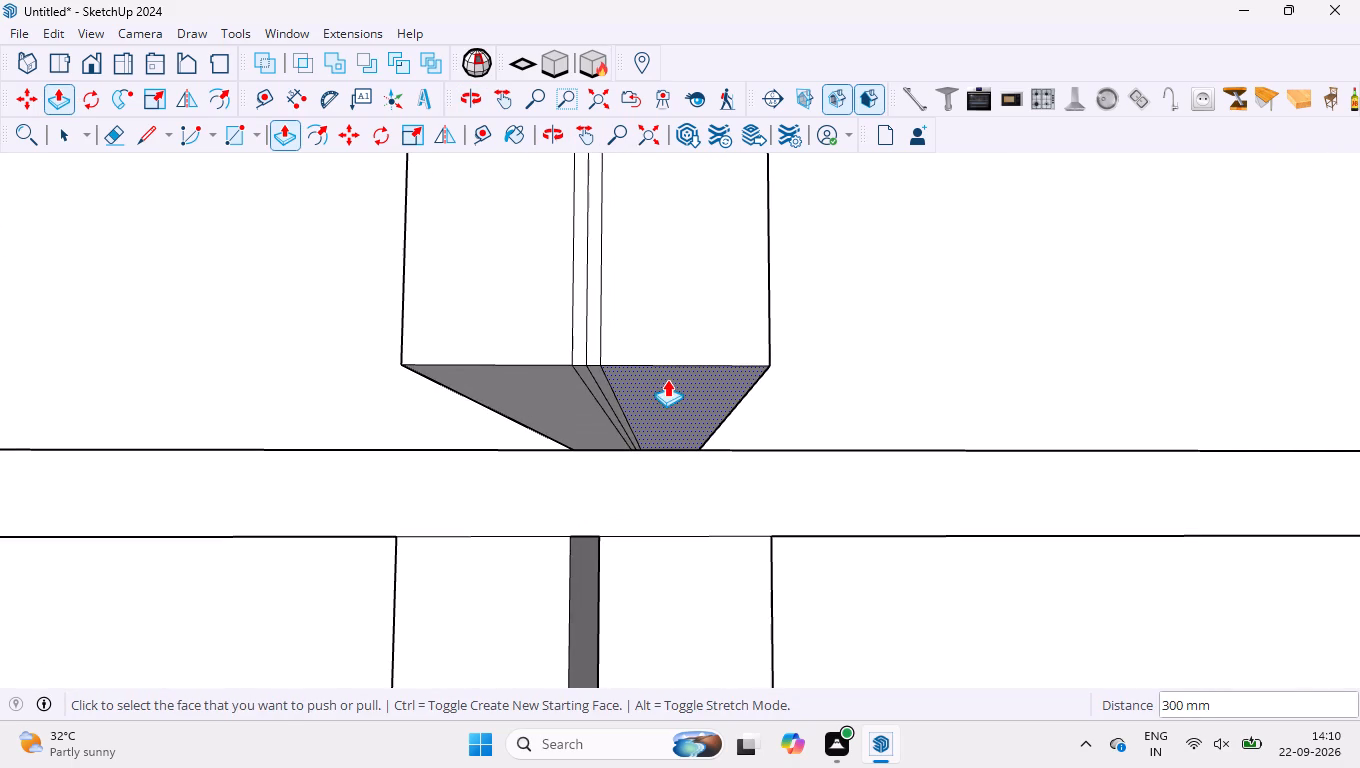
left_click(625, 452)
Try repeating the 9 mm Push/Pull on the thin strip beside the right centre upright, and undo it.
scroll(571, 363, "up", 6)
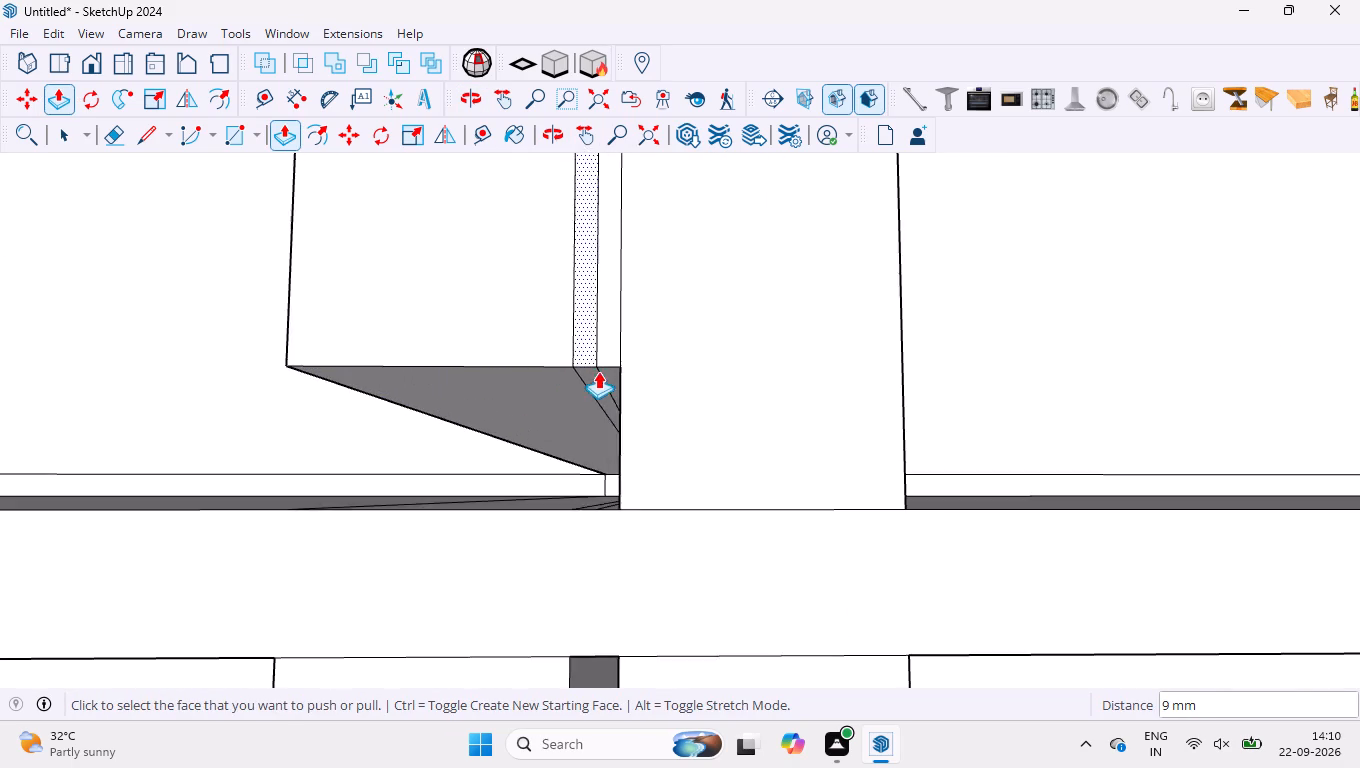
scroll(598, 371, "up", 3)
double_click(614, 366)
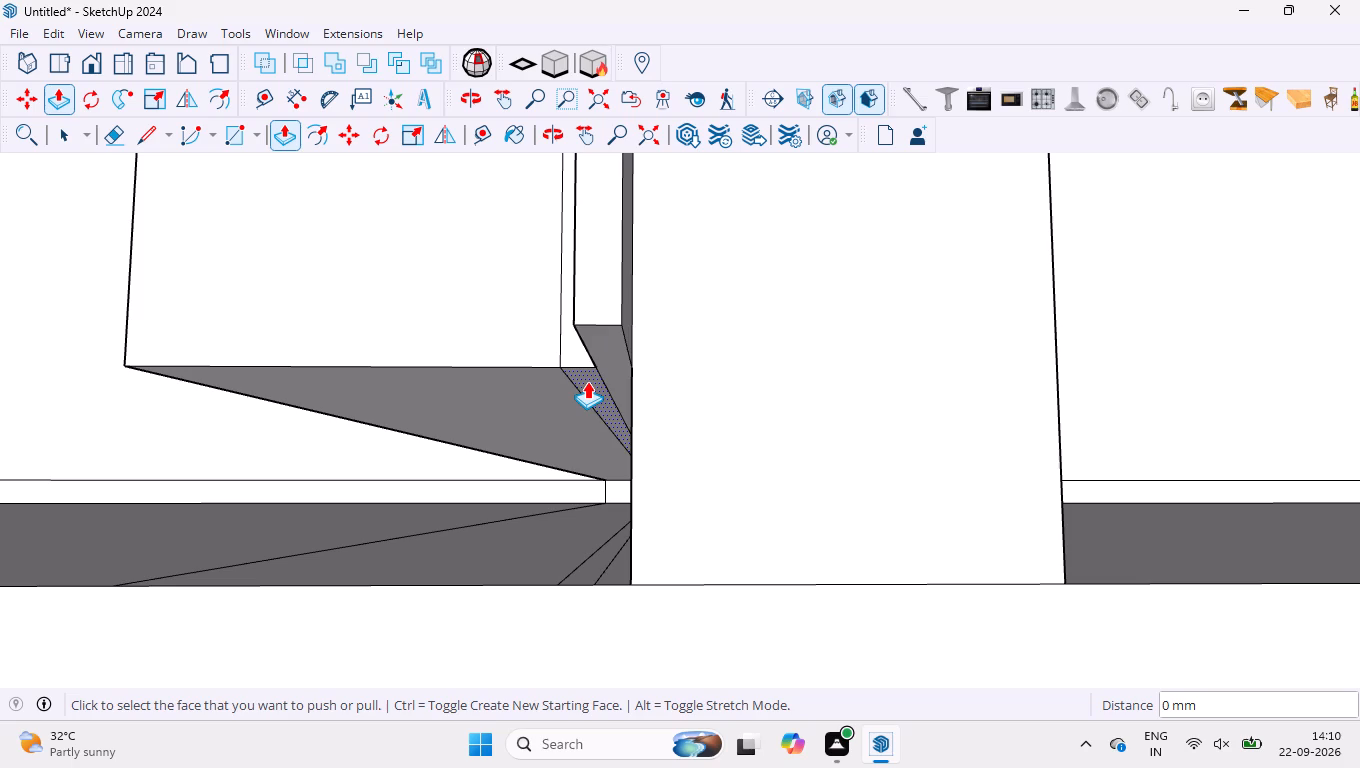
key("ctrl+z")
Extend the undersides of both thin strips and the left centre upright down by the same 9 mm to the shelf above the bottom tier.
scroll(606, 374, "up", 7)
double_click(629, 383)
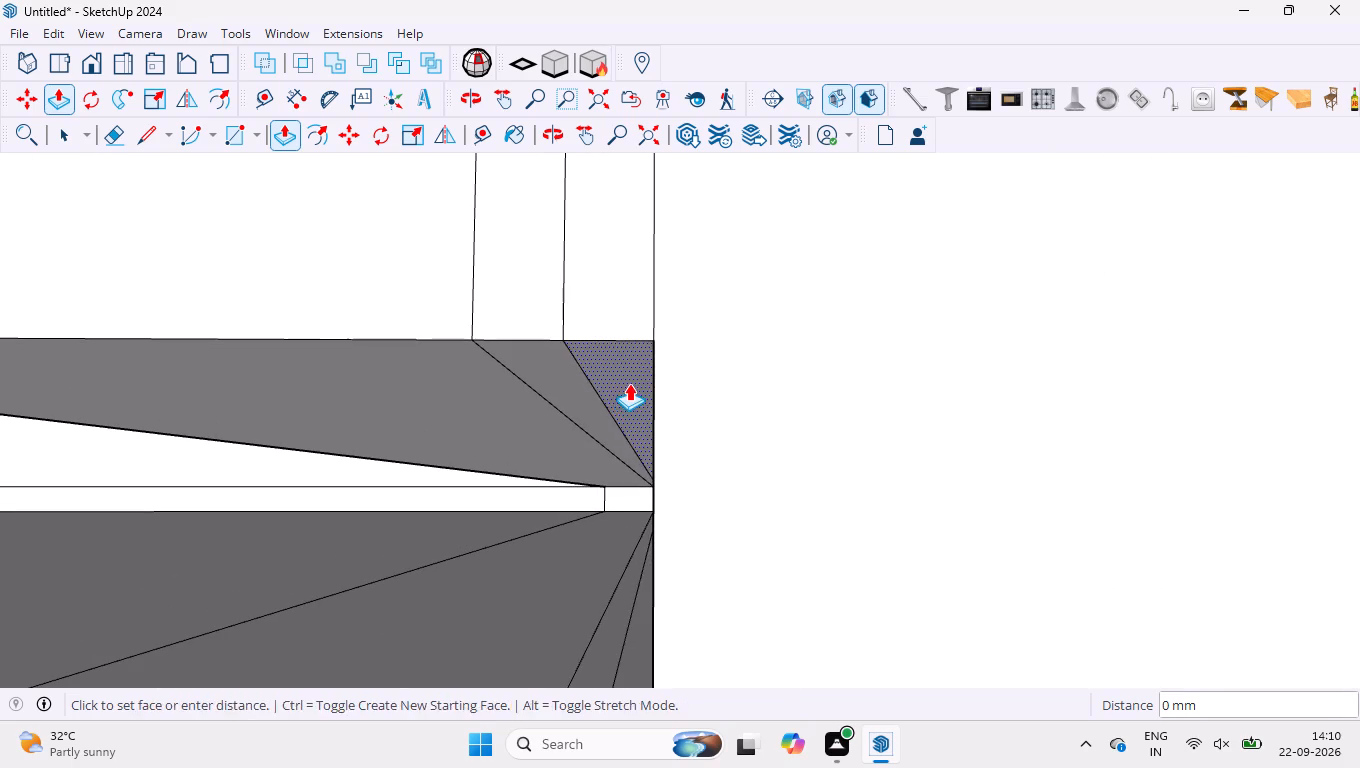
double_click(537, 365)
double_click(442, 384)
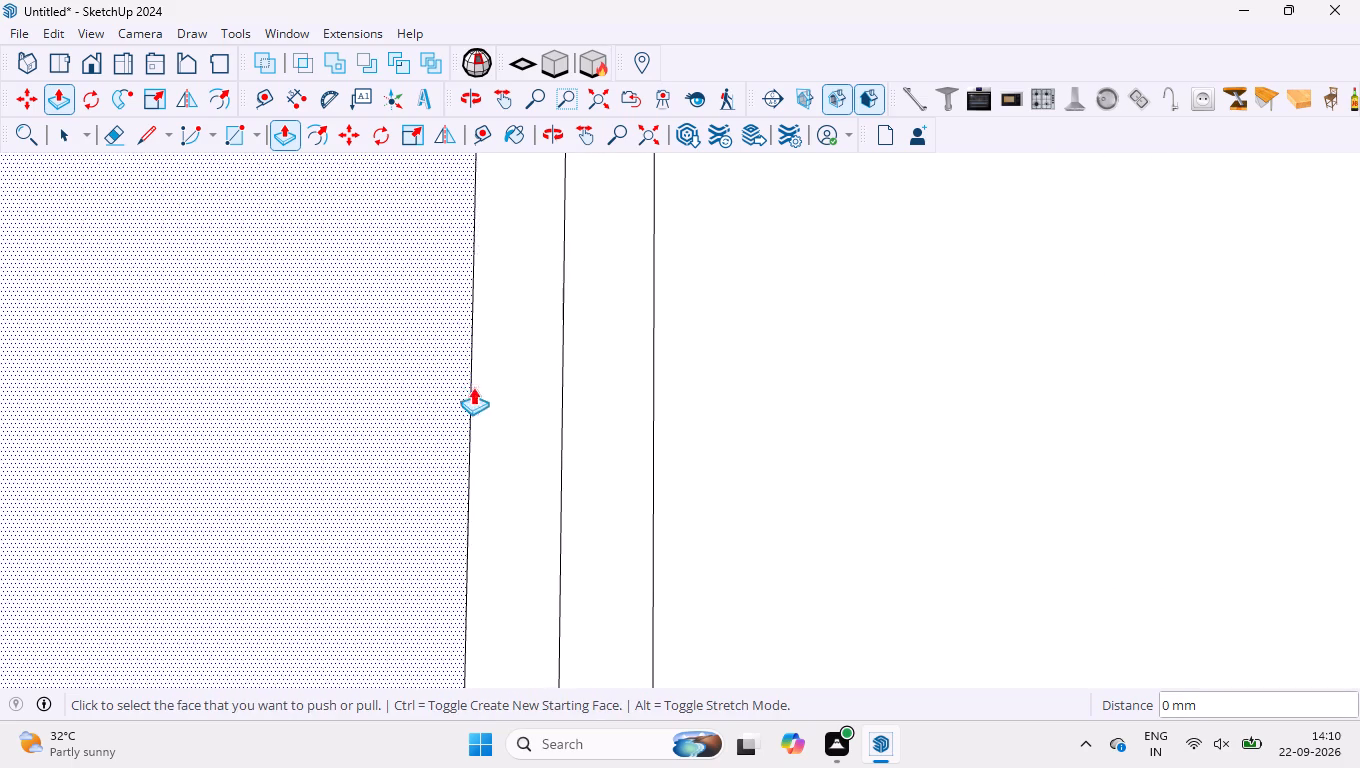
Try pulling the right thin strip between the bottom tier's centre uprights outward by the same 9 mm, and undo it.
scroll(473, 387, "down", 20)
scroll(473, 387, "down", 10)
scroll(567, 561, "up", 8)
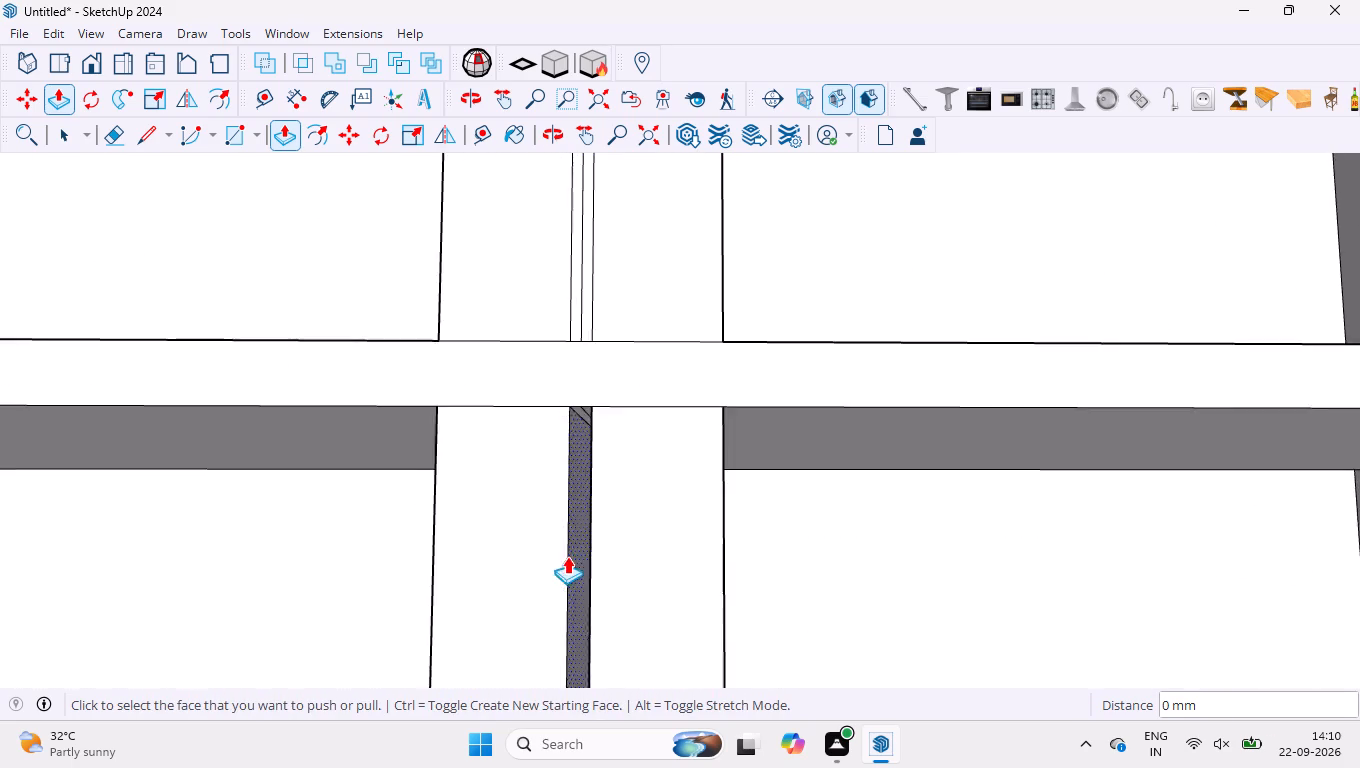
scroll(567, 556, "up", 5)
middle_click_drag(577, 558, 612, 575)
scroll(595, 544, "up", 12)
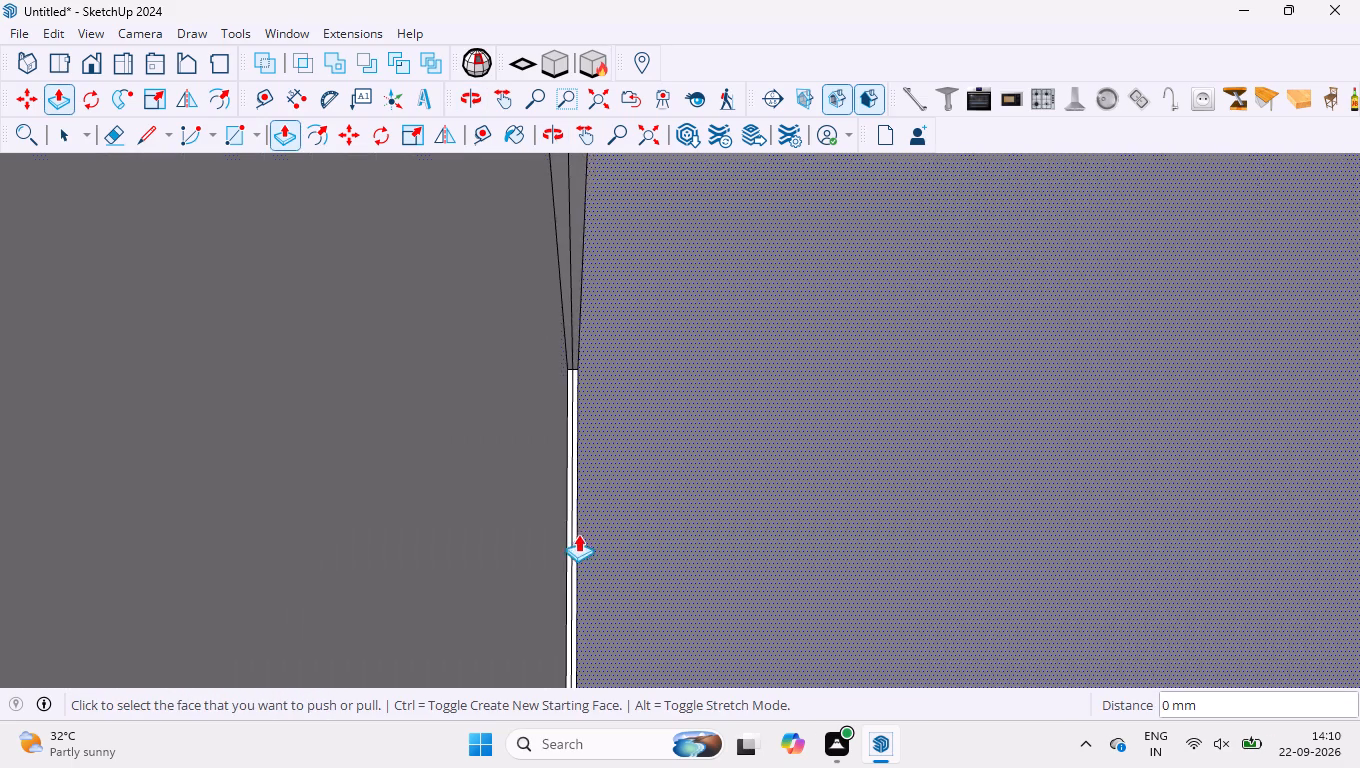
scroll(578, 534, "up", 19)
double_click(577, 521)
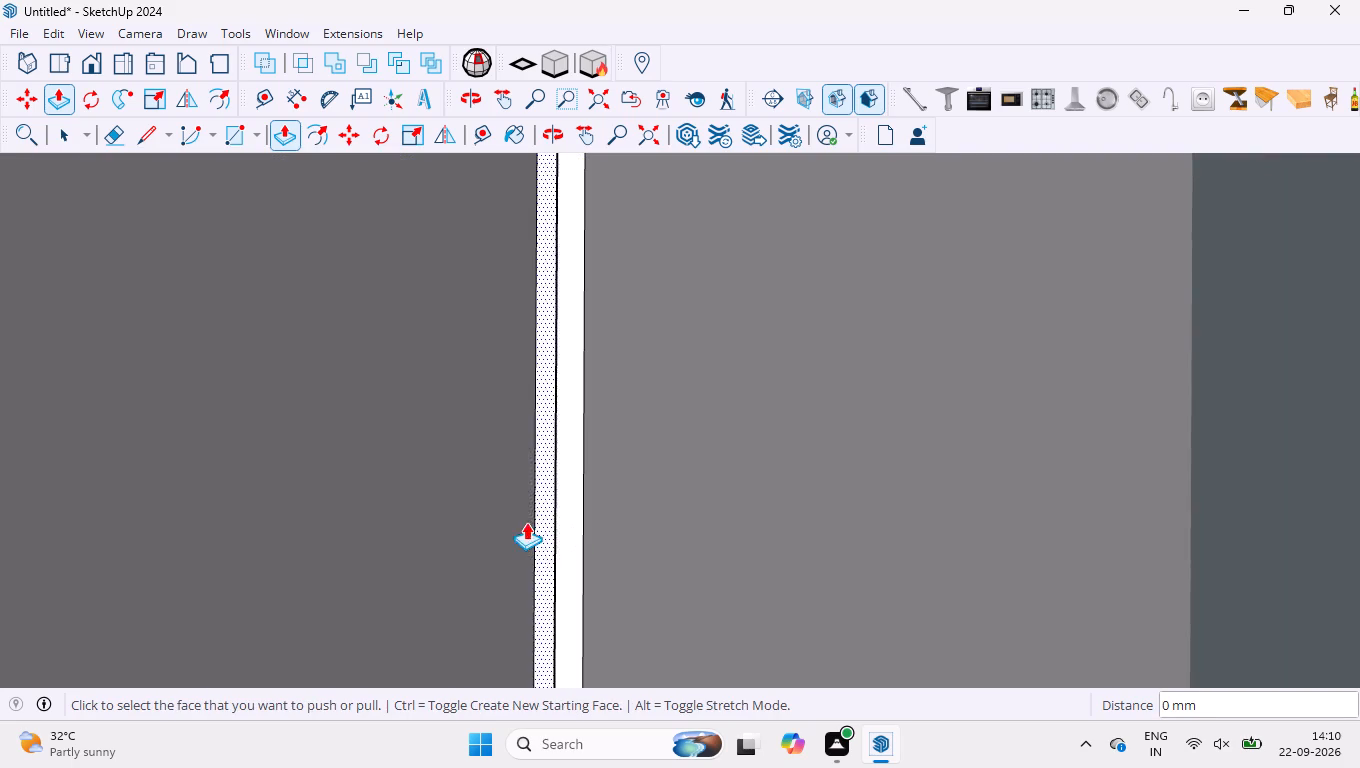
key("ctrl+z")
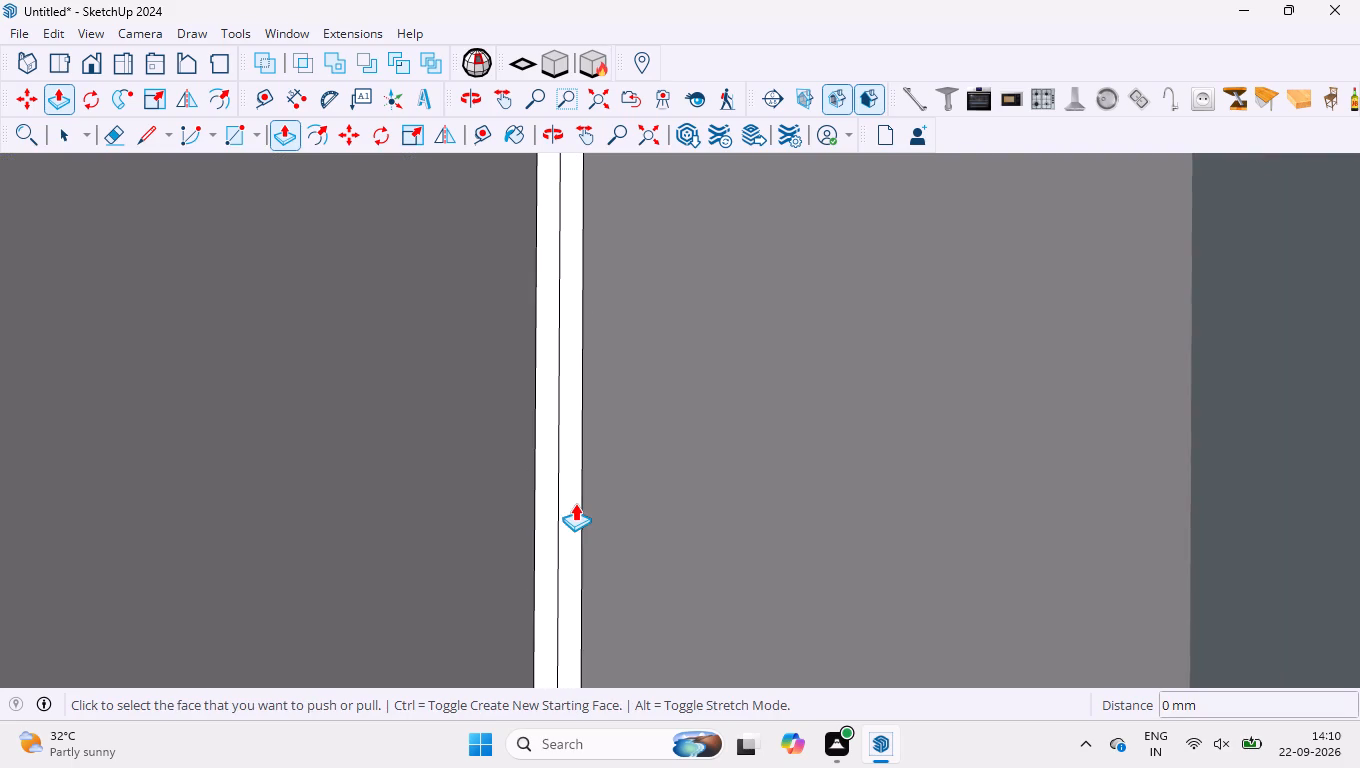
Push/Pull both thin strips between the bottom tier's centre uprights outward by 300 mm.
scroll(488, 478, "up", 3)
middle_click_drag(488, 478, 526, 499)
middle_click_drag(517, 489, 500, 492)
scroll(530, 445, "up", 7)
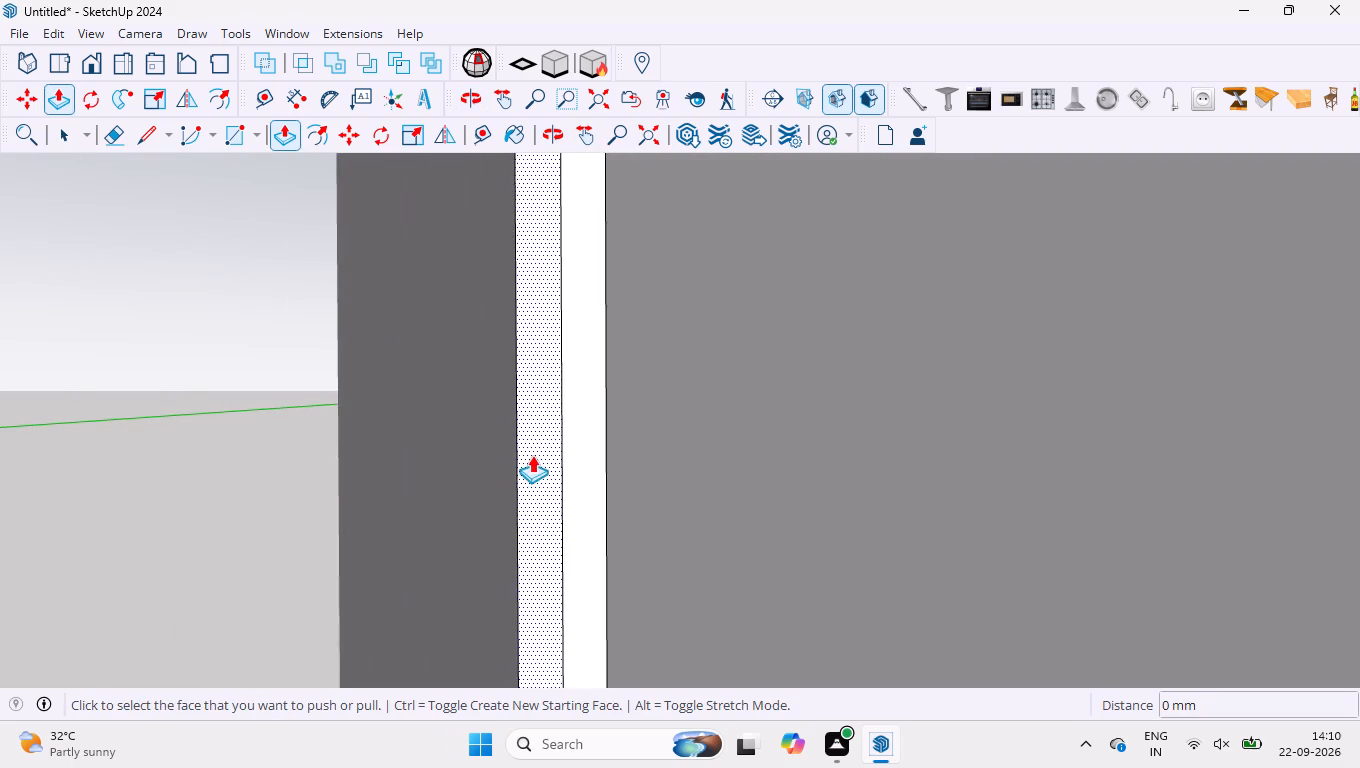
scroll(532, 455, "up", 3)
left_click(631, 450)
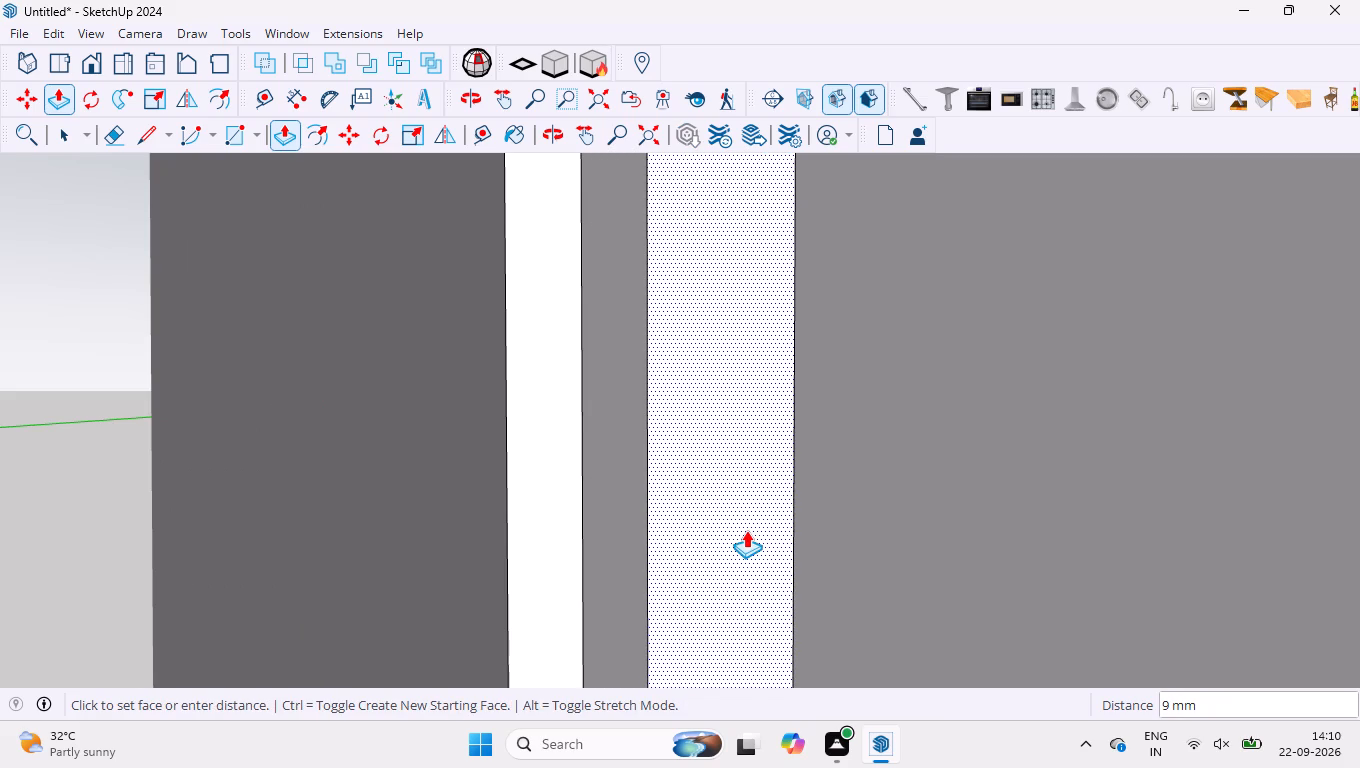
type("300")
key("Return")
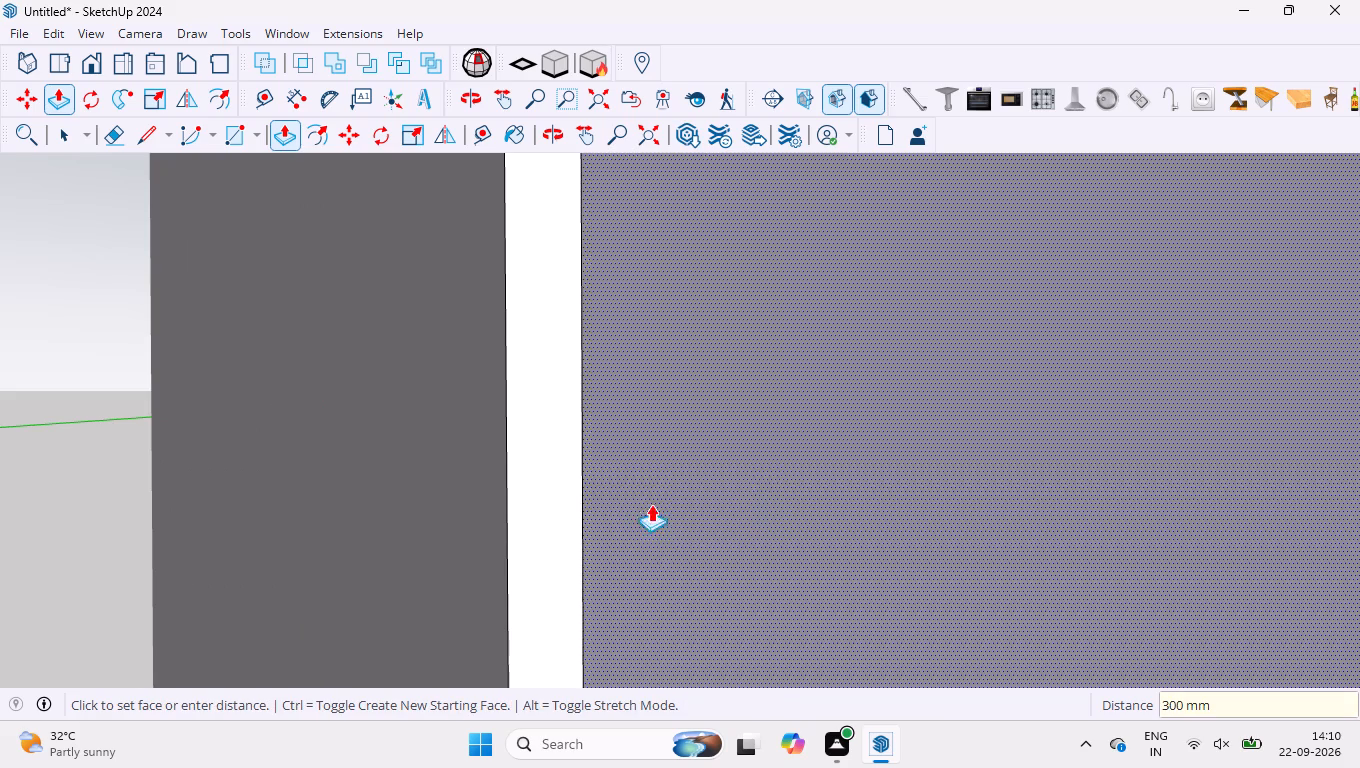
double_click(555, 456)
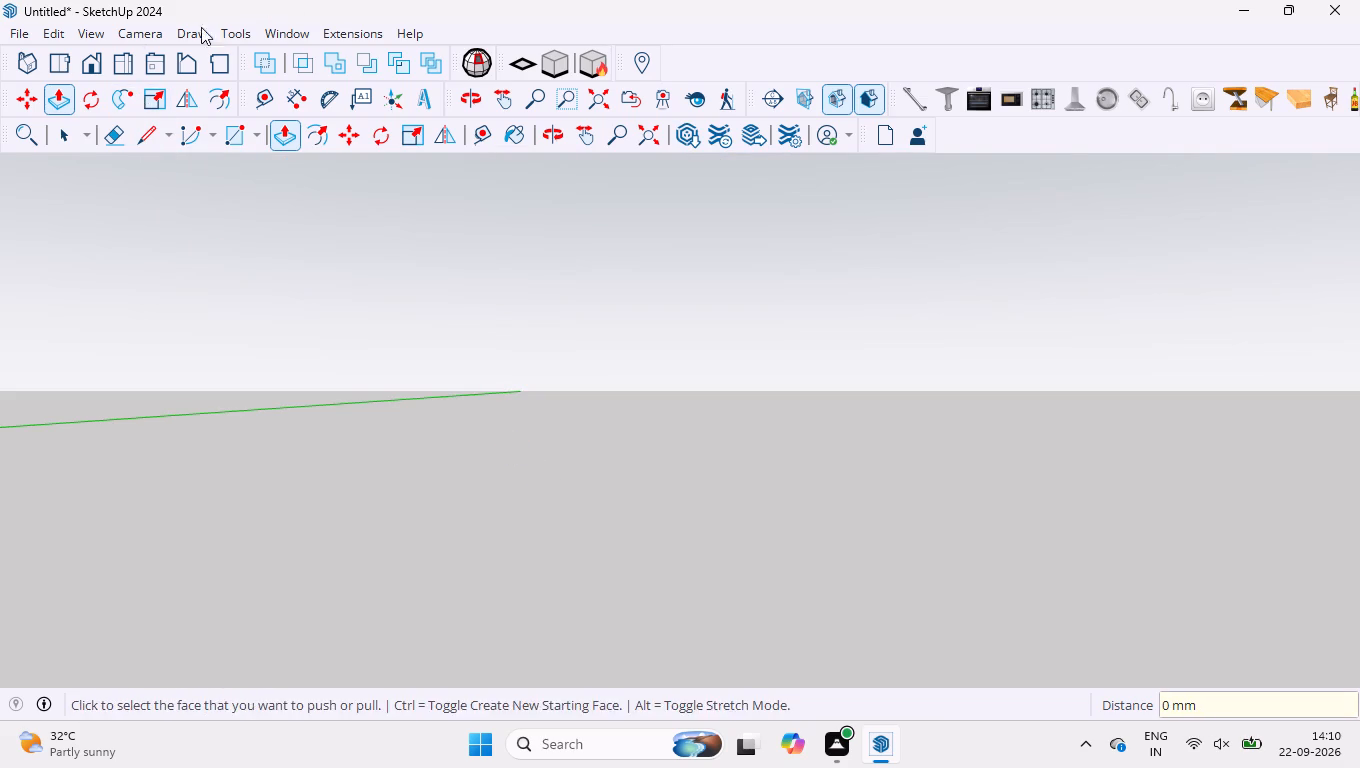
Push/Pull the second shelf strip from the bottom of the separate shelving unit outward by 300 mm.
left_click(101, 61)
scroll(503, 575, "down", 2)
scroll(551, 334, "down", 8)
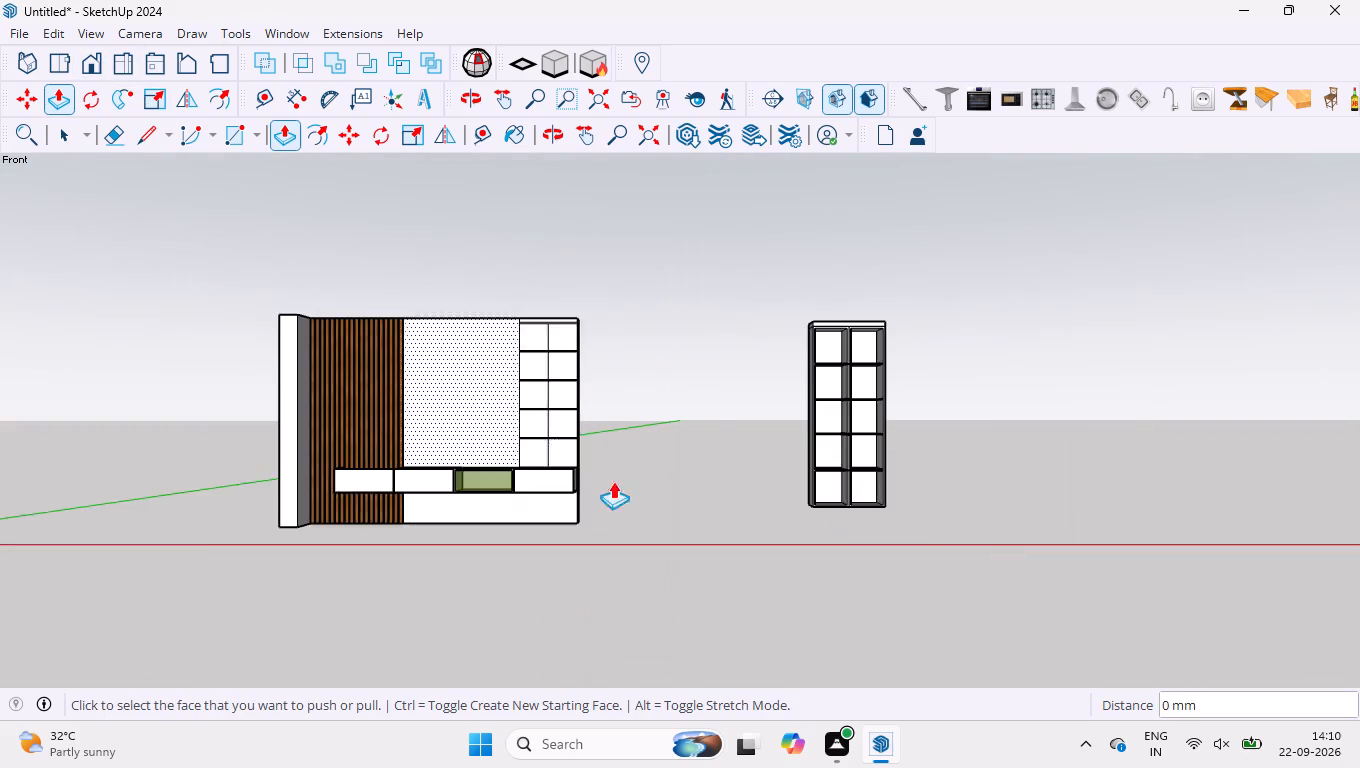
scroll(1156, 450, "up", 5)
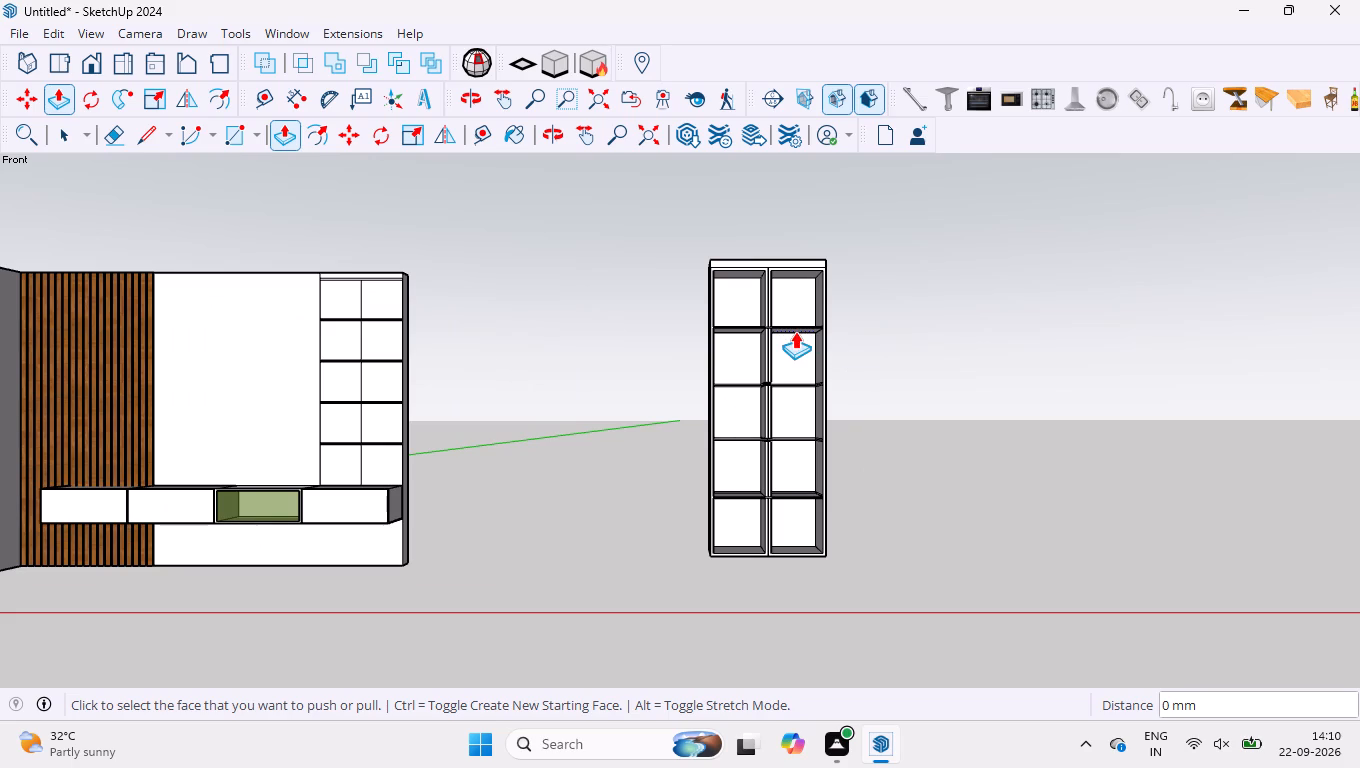
scroll(786, 399, "up", 9)
scroll(715, 404, "down", 2)
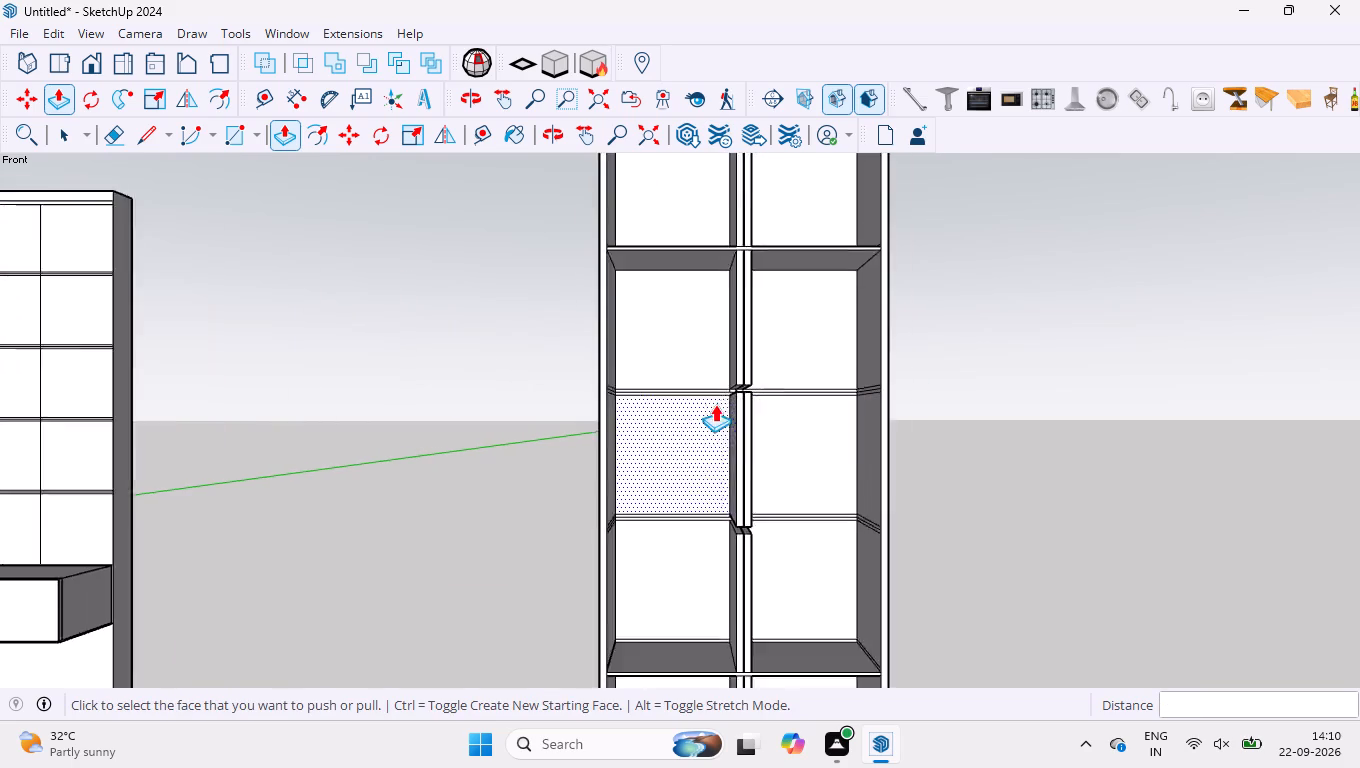
scroll(715, 404, "down", 2)
scroll(750, 635, "up", 3)
middle_click_drag(739, 614, 746, 599)
scroll(747, 457, "up", 17)
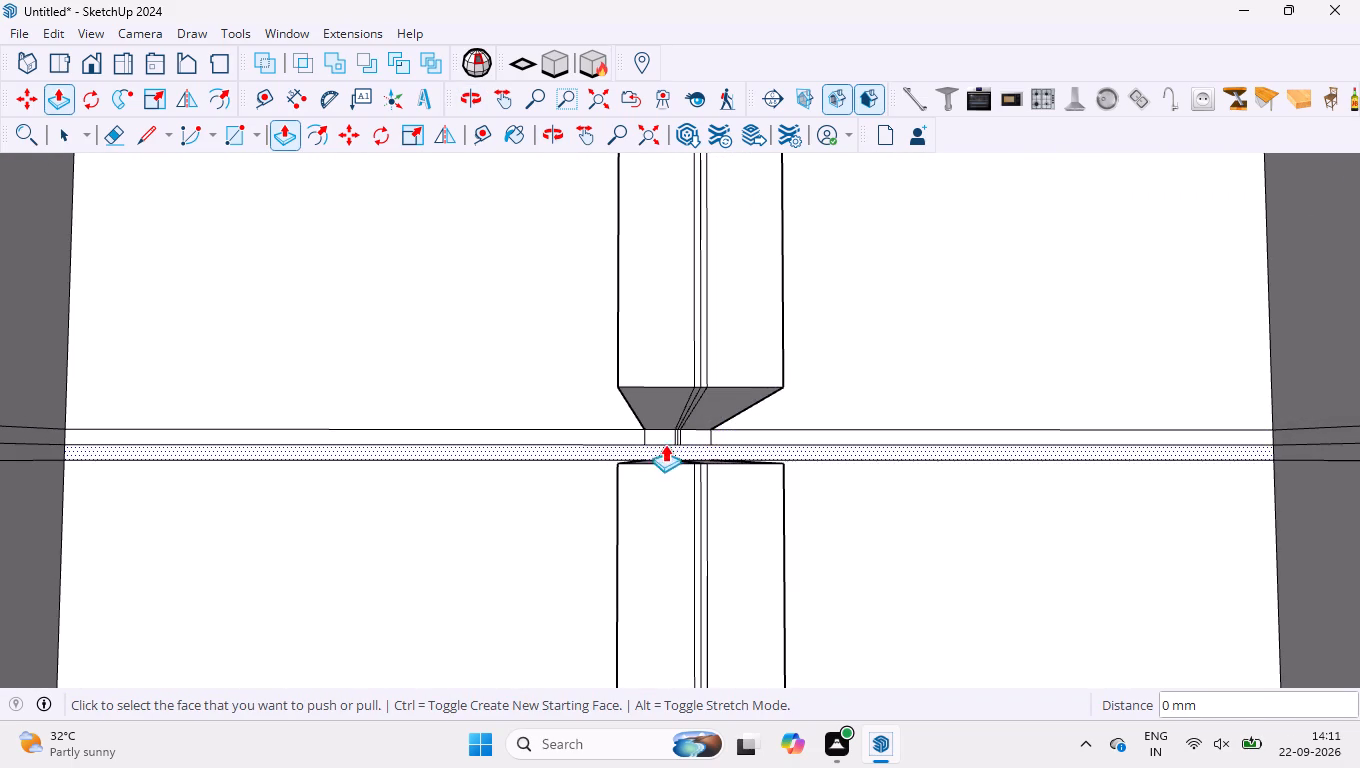
left_click(595, 448)
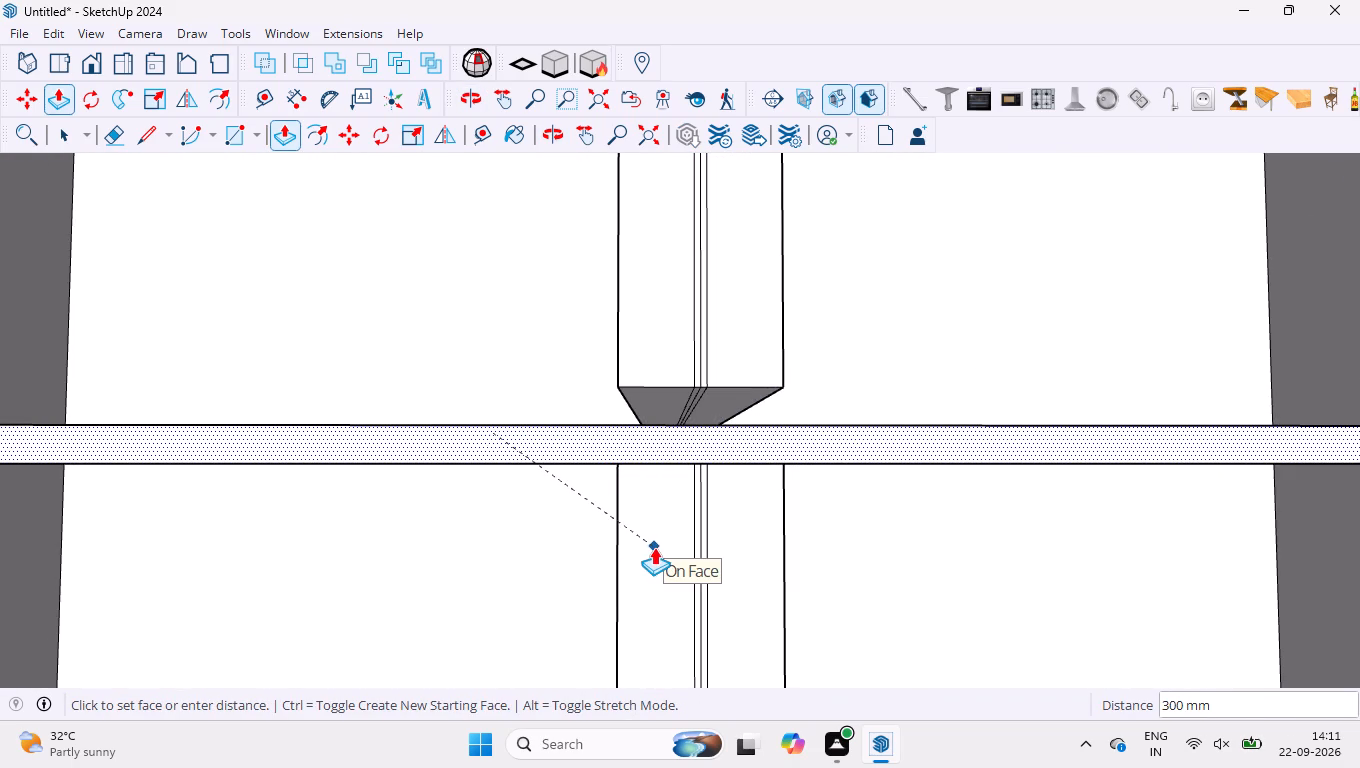
type("300")
key("Return")
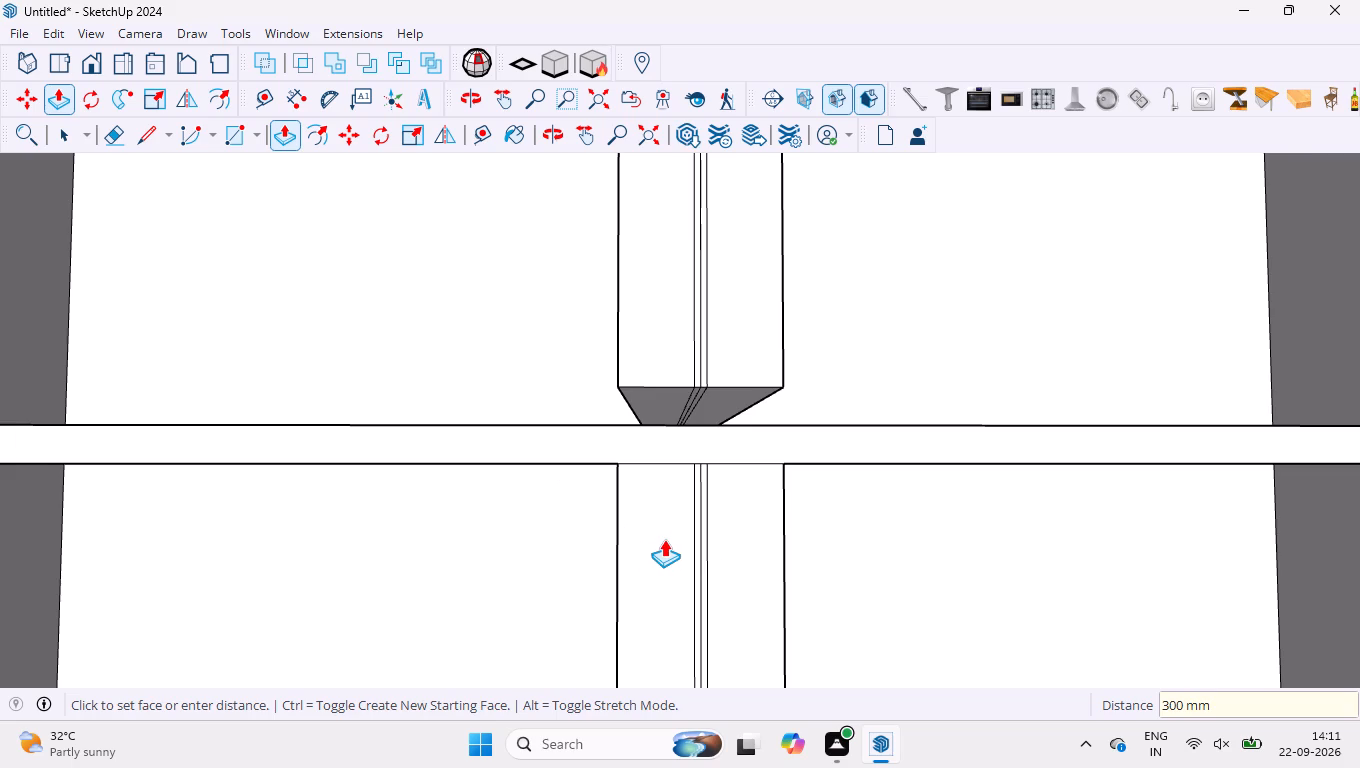
Extend the undersides of both centre uprights and both thin strips down 9 mm onto the second shelf from the bottom.
scroll(718, 339, "up", 12)
left_click(797, 398)
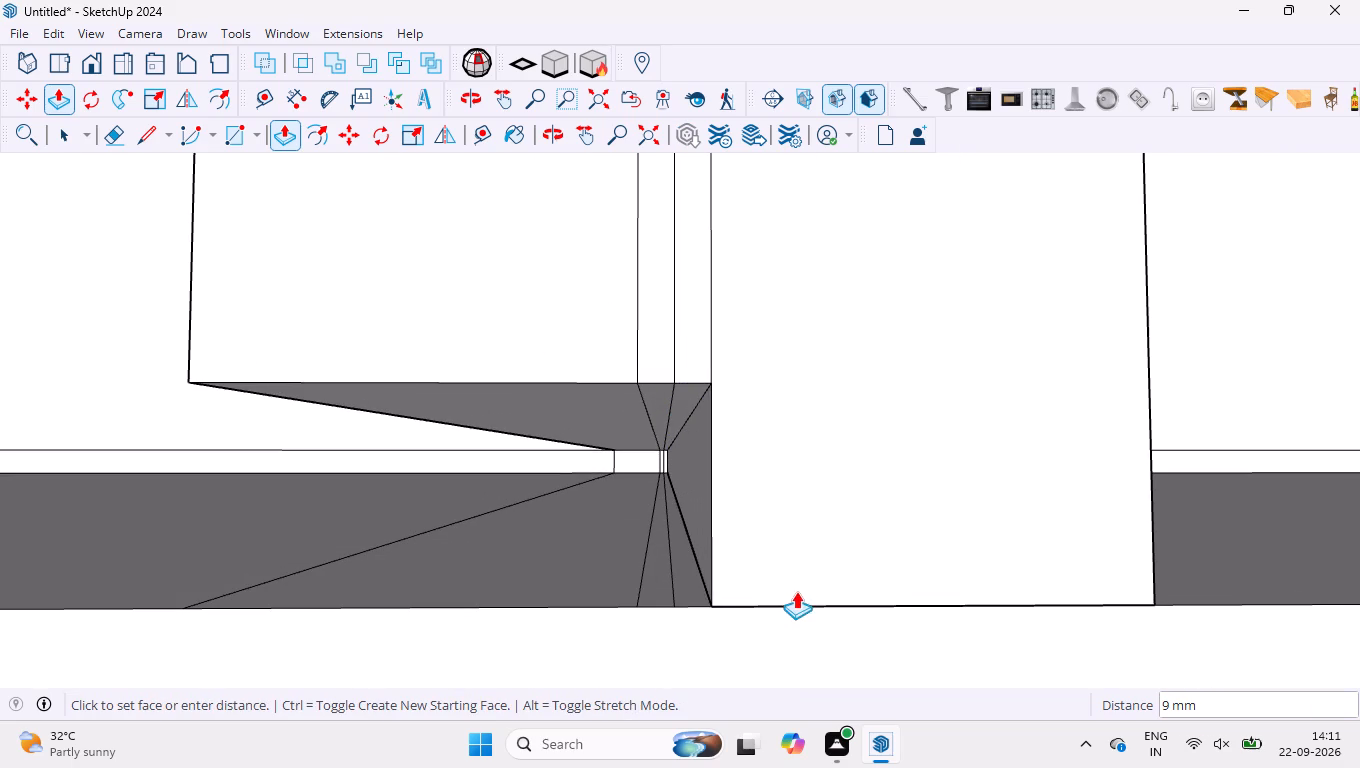
left_click(766, 602)
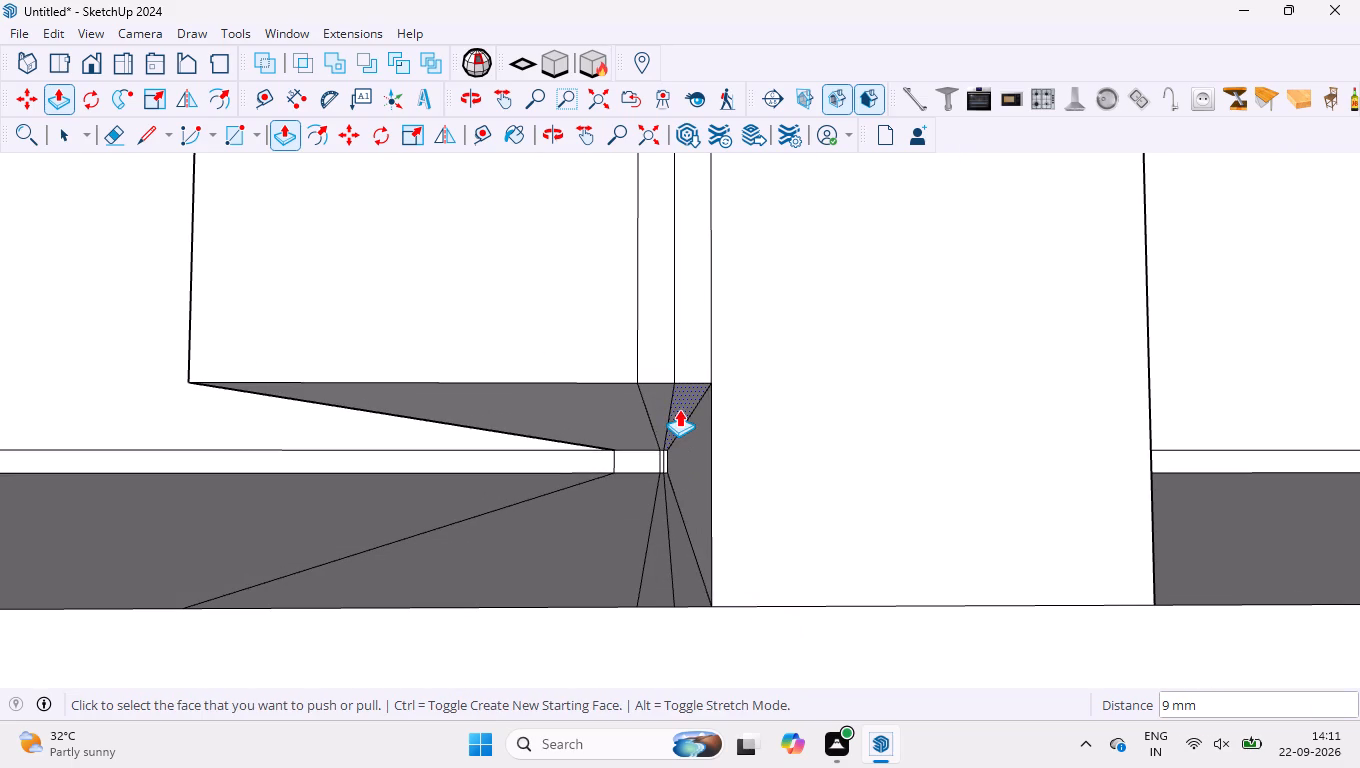
double_click(694, 391)
double_click(664, 386)
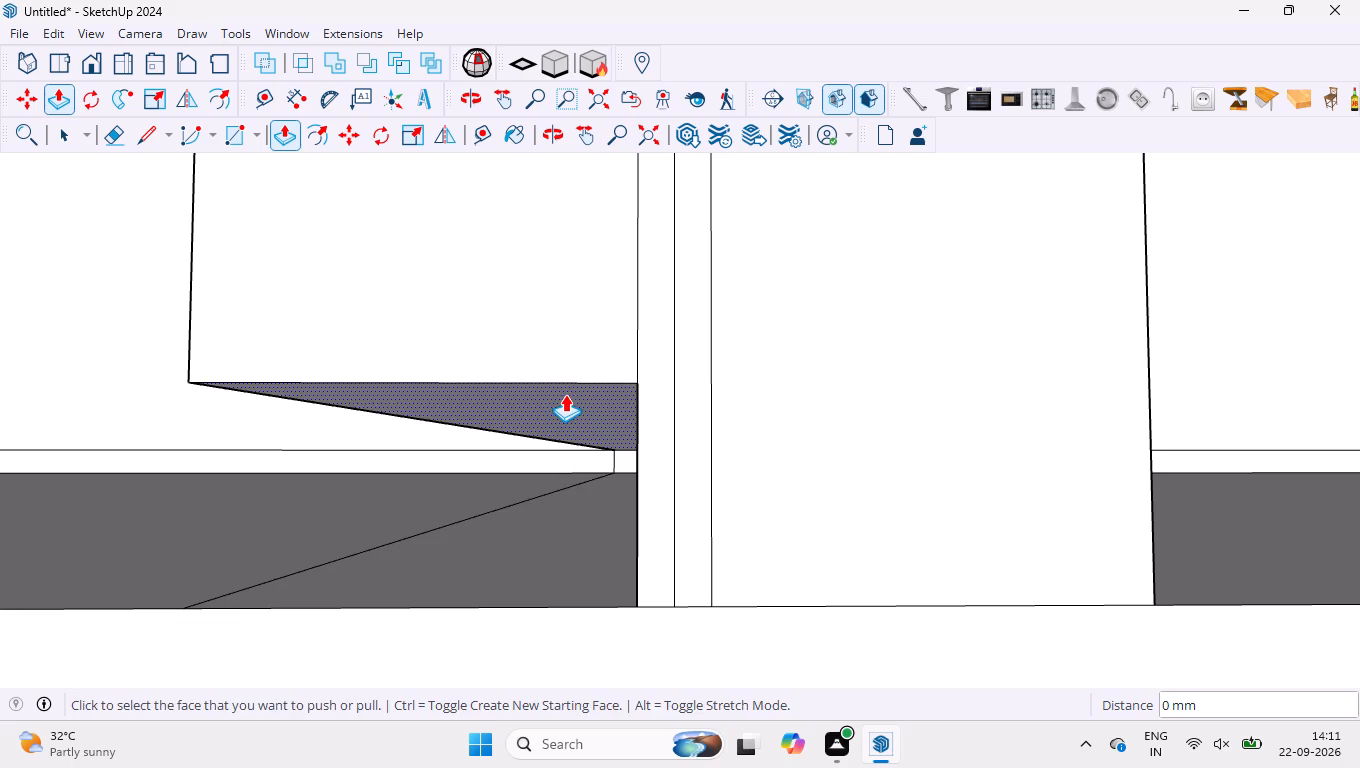
double_click(563, 394)
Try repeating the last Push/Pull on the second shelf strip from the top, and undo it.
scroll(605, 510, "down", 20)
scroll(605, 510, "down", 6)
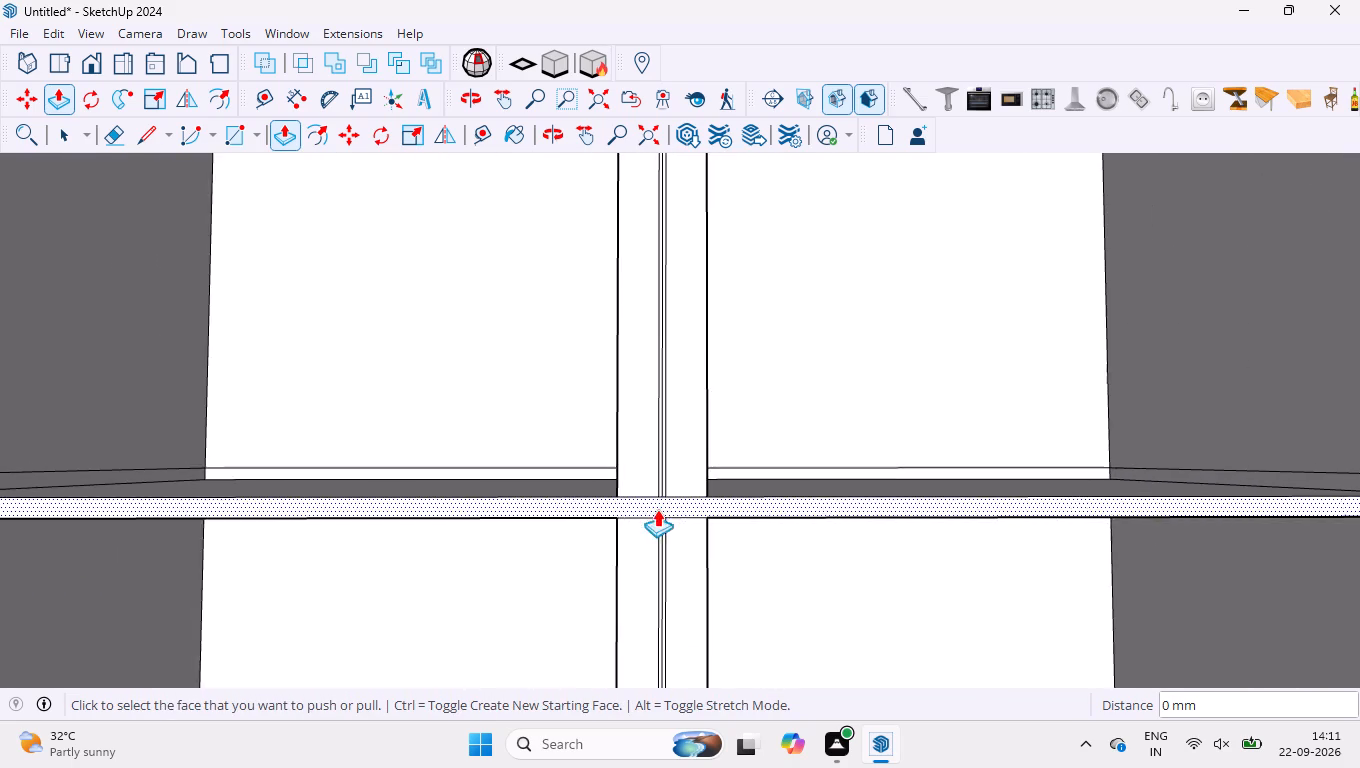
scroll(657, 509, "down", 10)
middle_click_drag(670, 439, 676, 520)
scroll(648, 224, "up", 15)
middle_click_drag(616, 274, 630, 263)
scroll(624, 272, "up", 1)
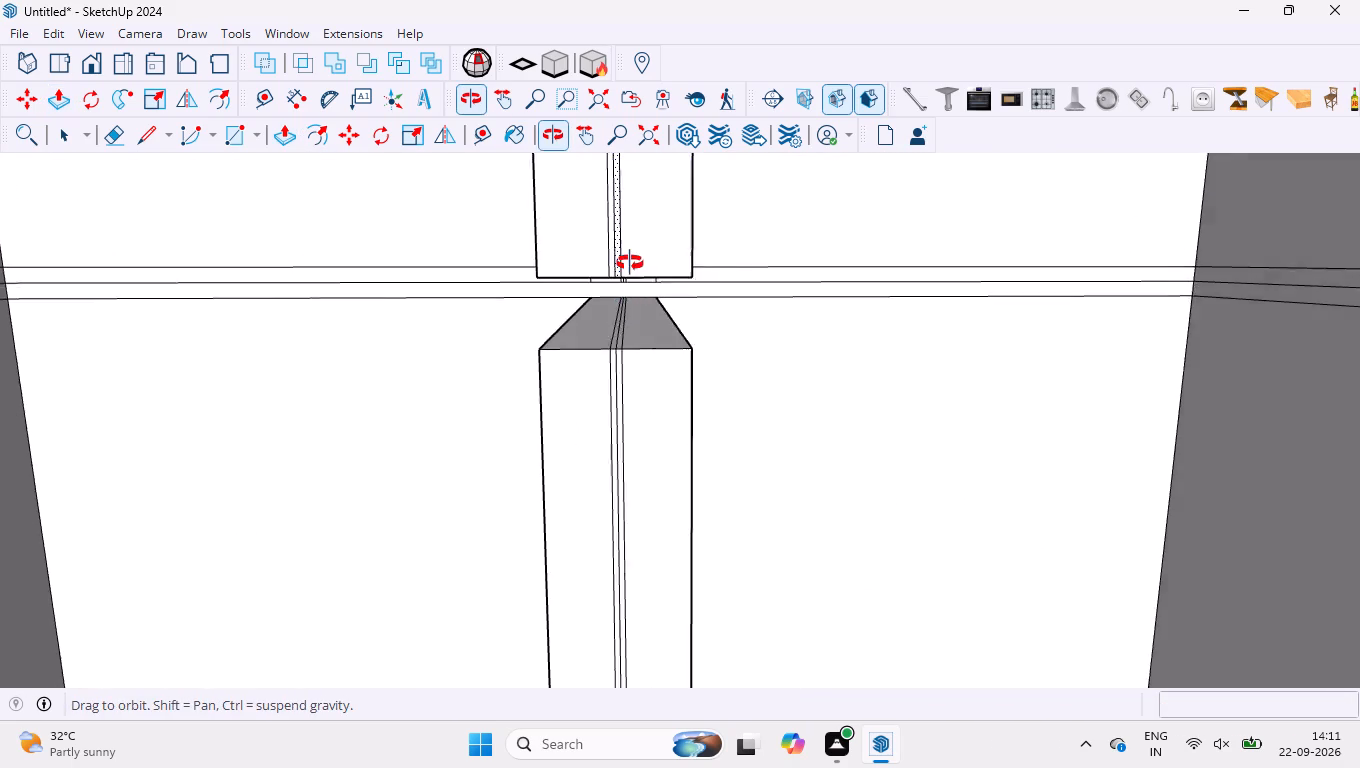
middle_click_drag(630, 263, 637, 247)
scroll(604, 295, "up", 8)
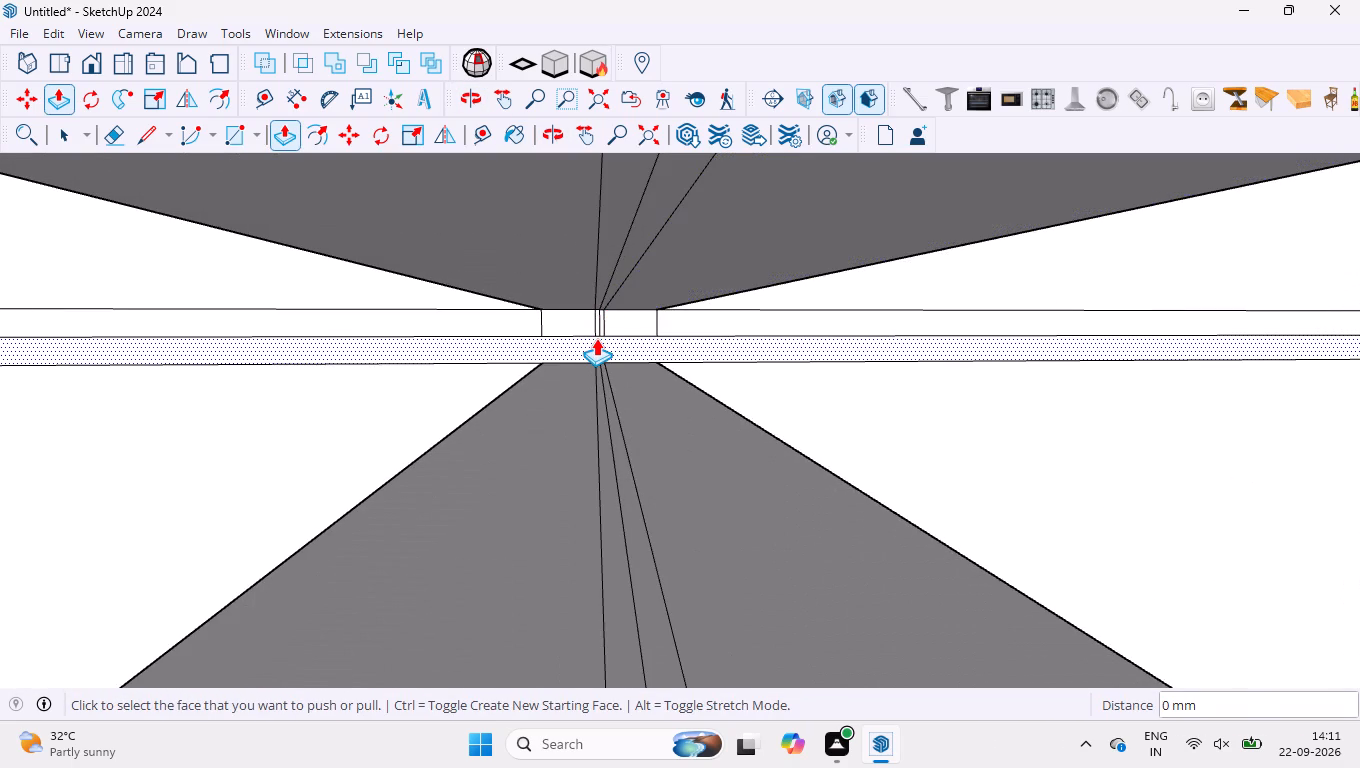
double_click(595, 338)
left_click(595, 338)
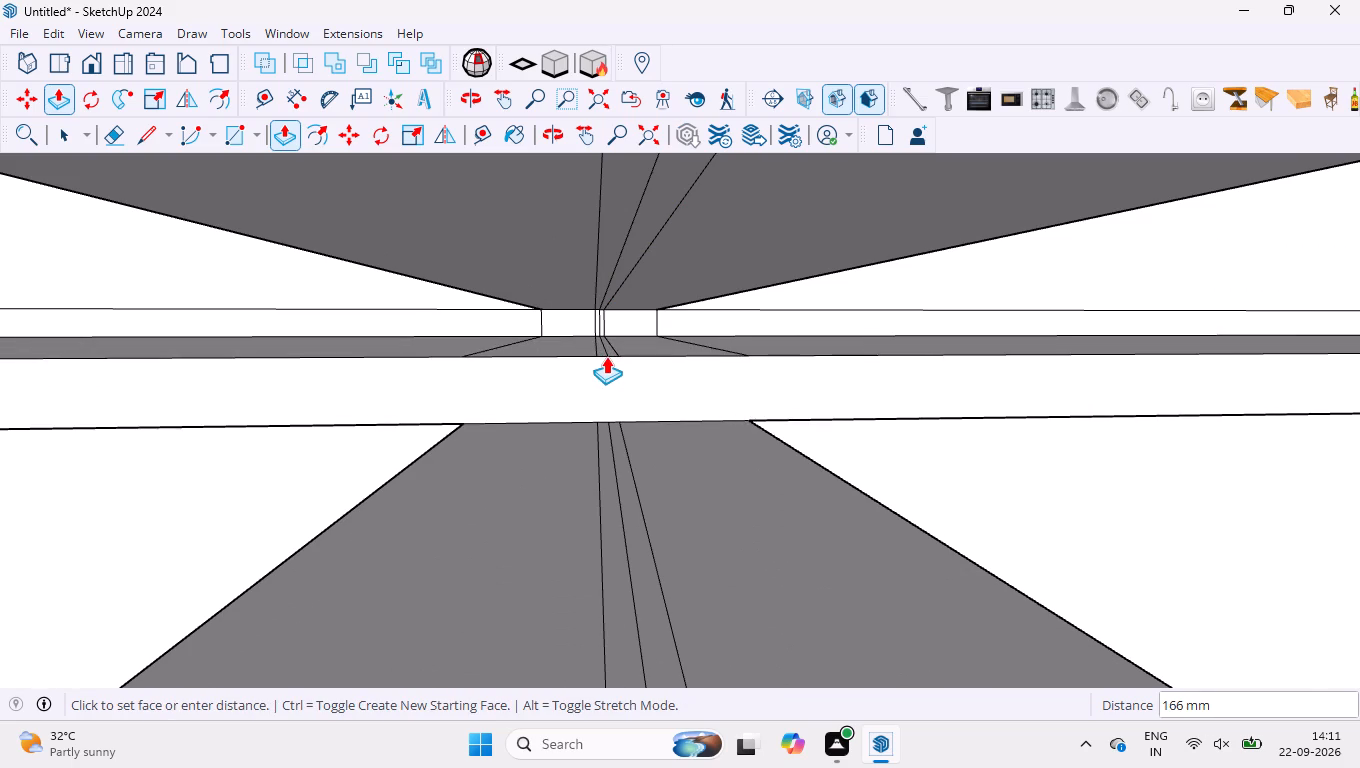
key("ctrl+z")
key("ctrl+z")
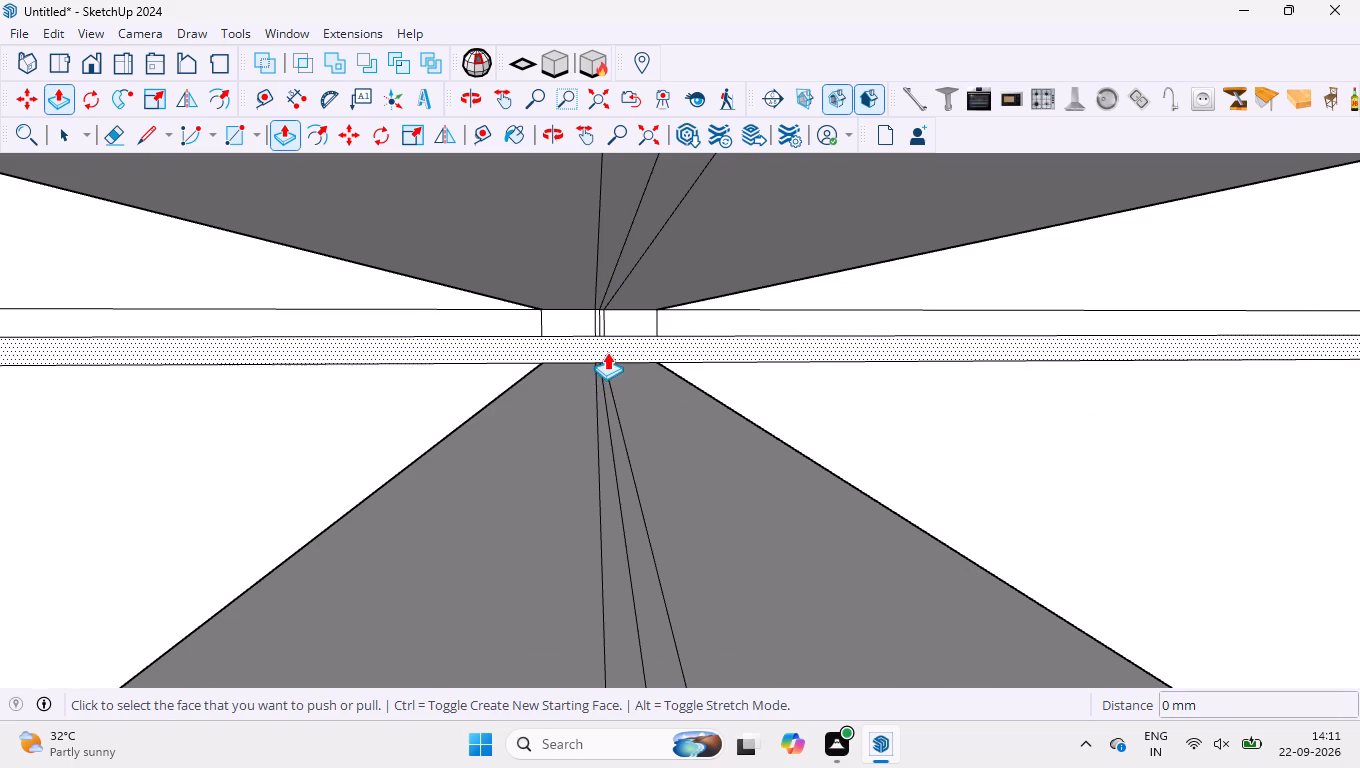
Push/Pull the second shelf strip from the top of the shelving unit outward by 300 mm.
left_click(646, 343)
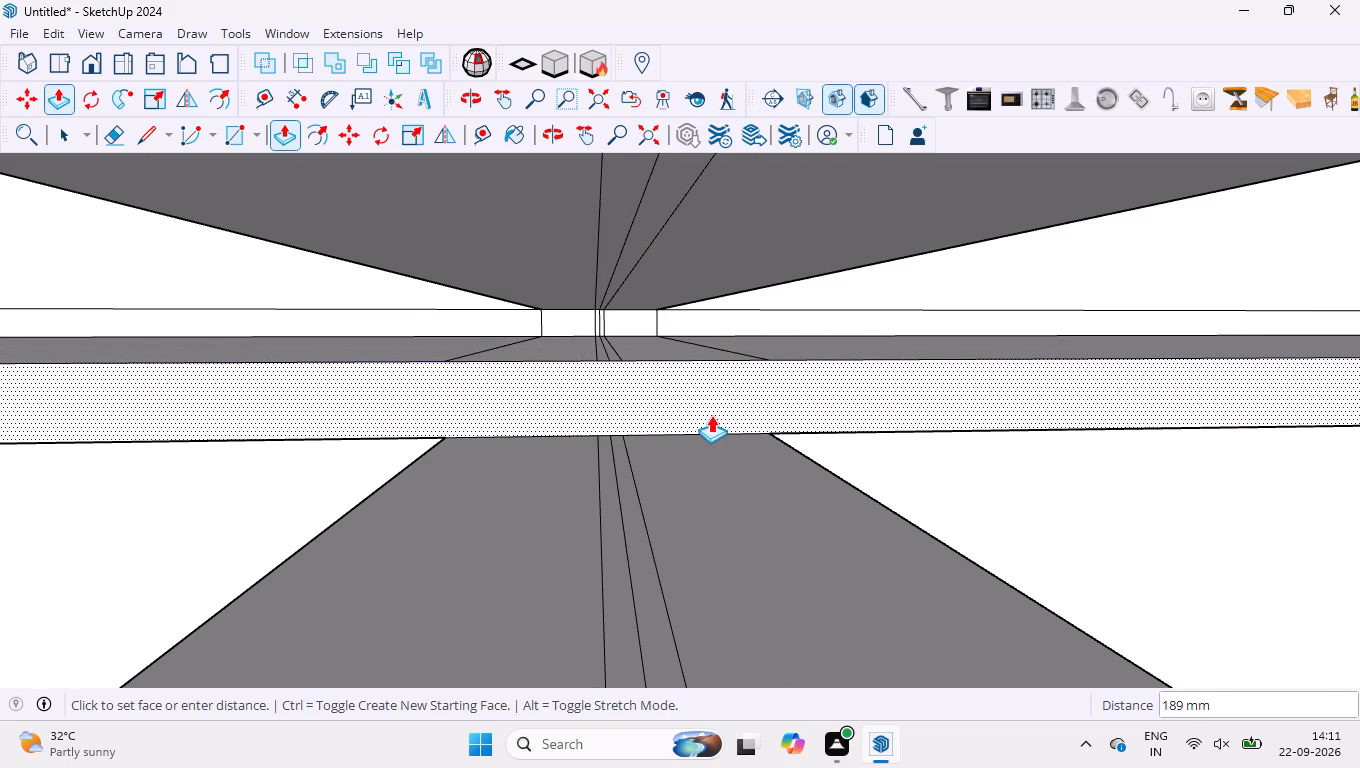
type("300")
key("Return")
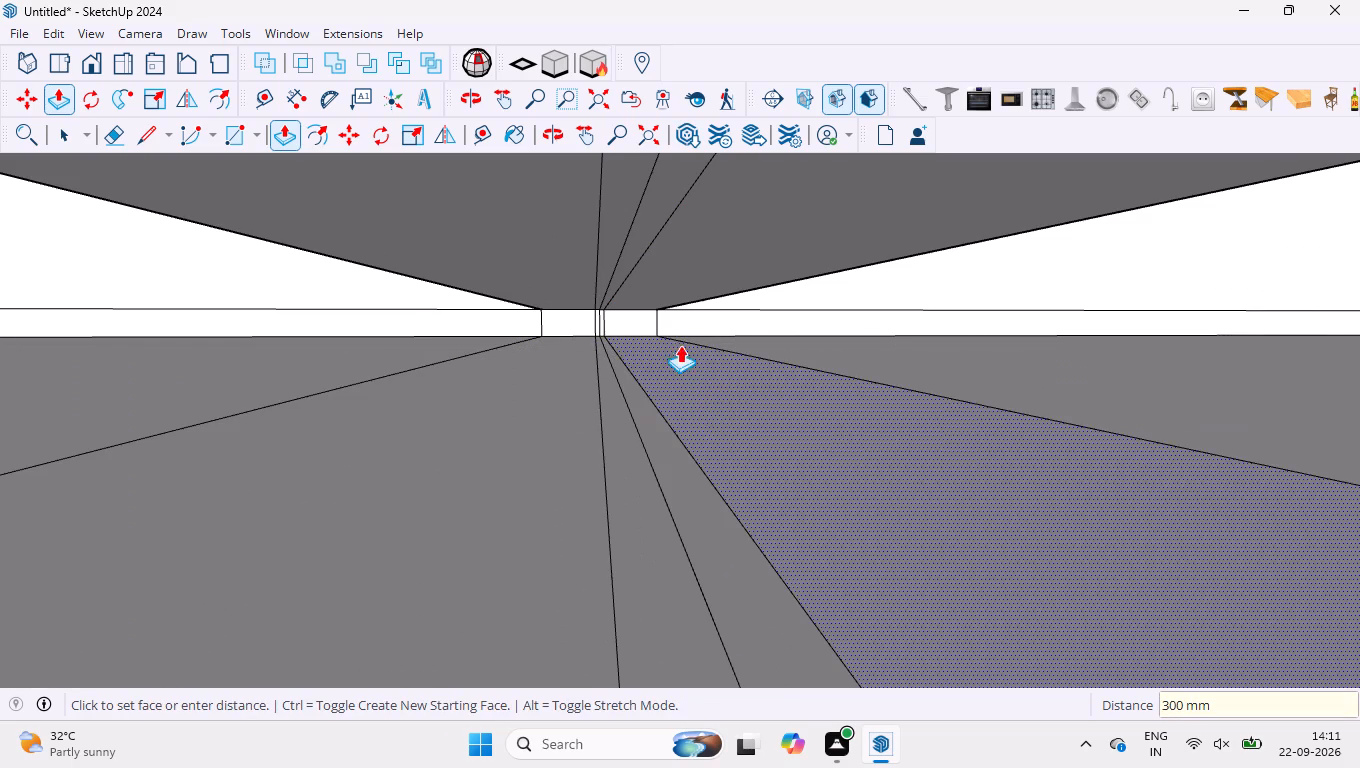
Extend the underside of the right centre upright down to the second shelf from the top.
scroll(605, 290, "up", 12)
scroll(304, 331, "up", 1)
middle_click_drag(305, 330, 354, 350)
middle_click_drag(354, 350, 351, 304)
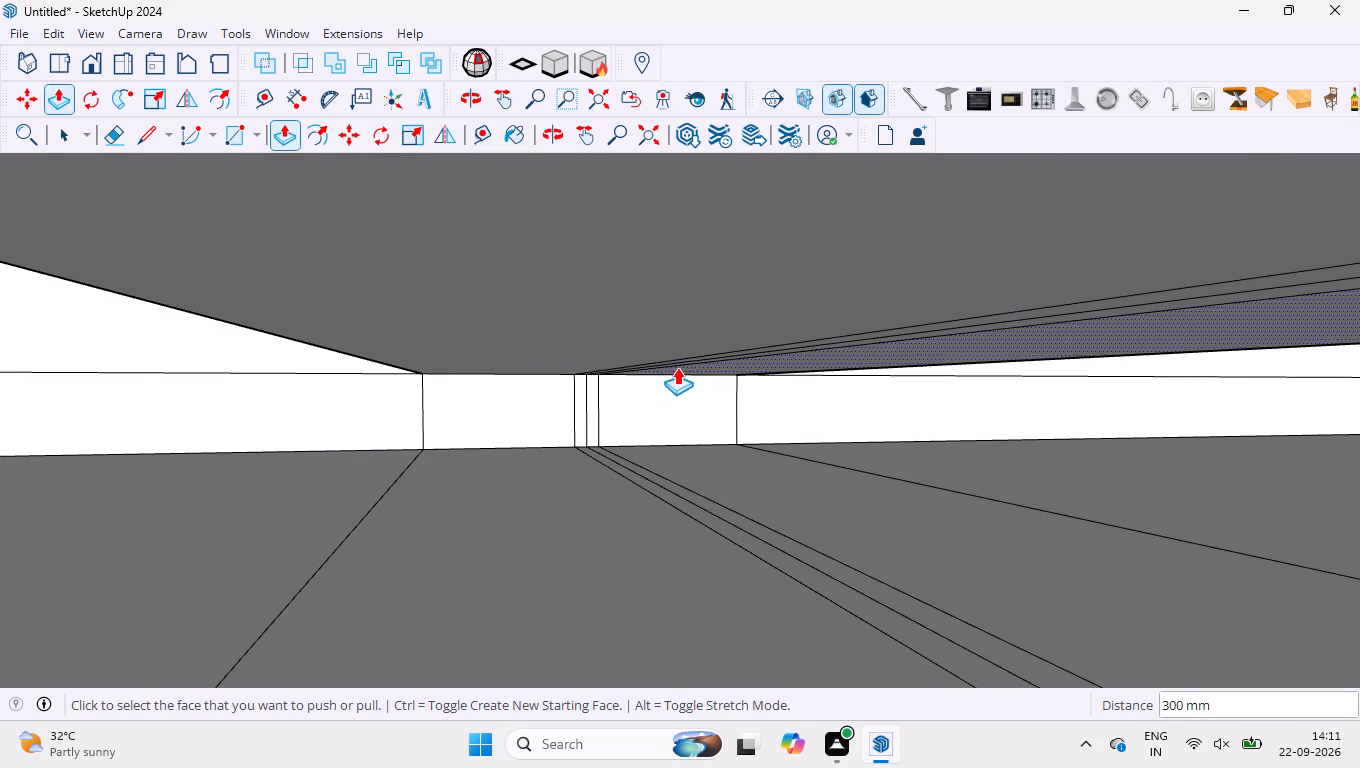
scroll(677, 367, "up", 4)
left_click(708, 360)
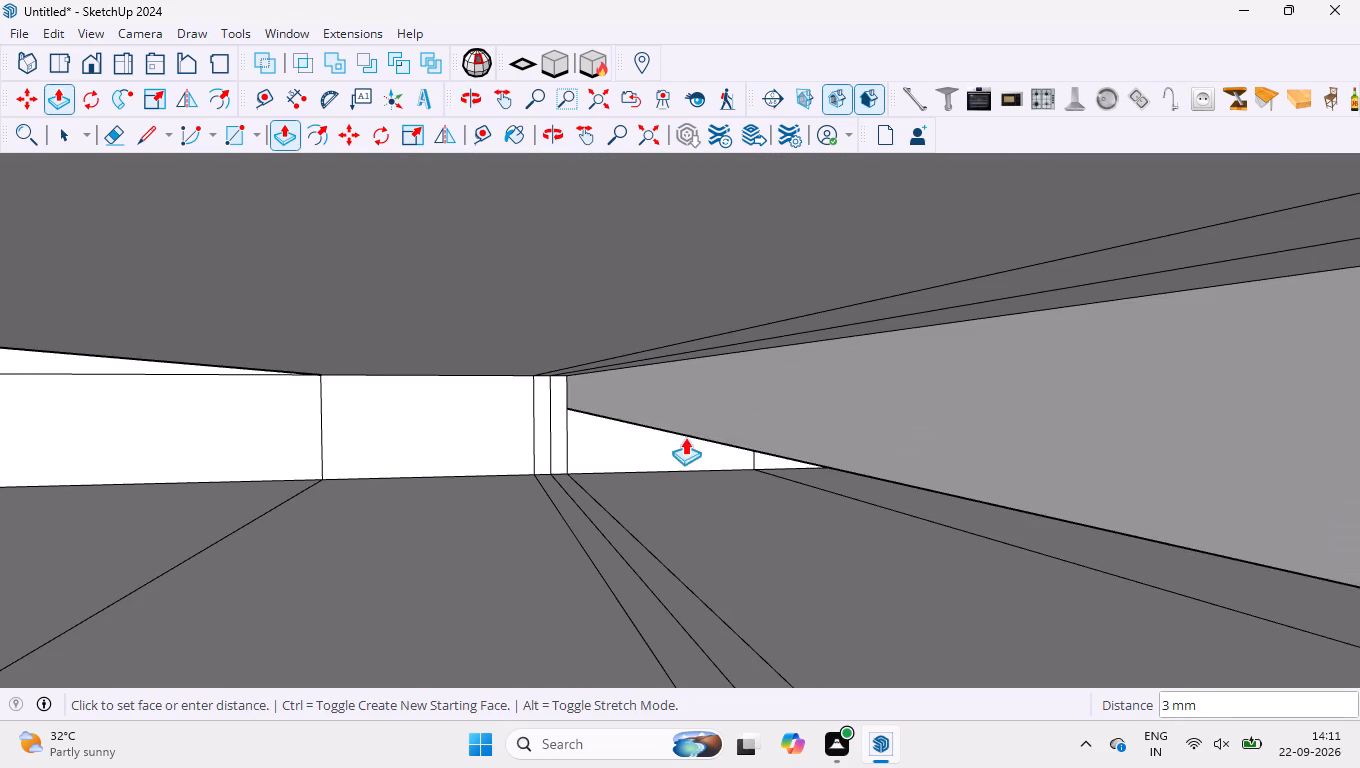
left_click(594, 479)
double_click(559, 439)
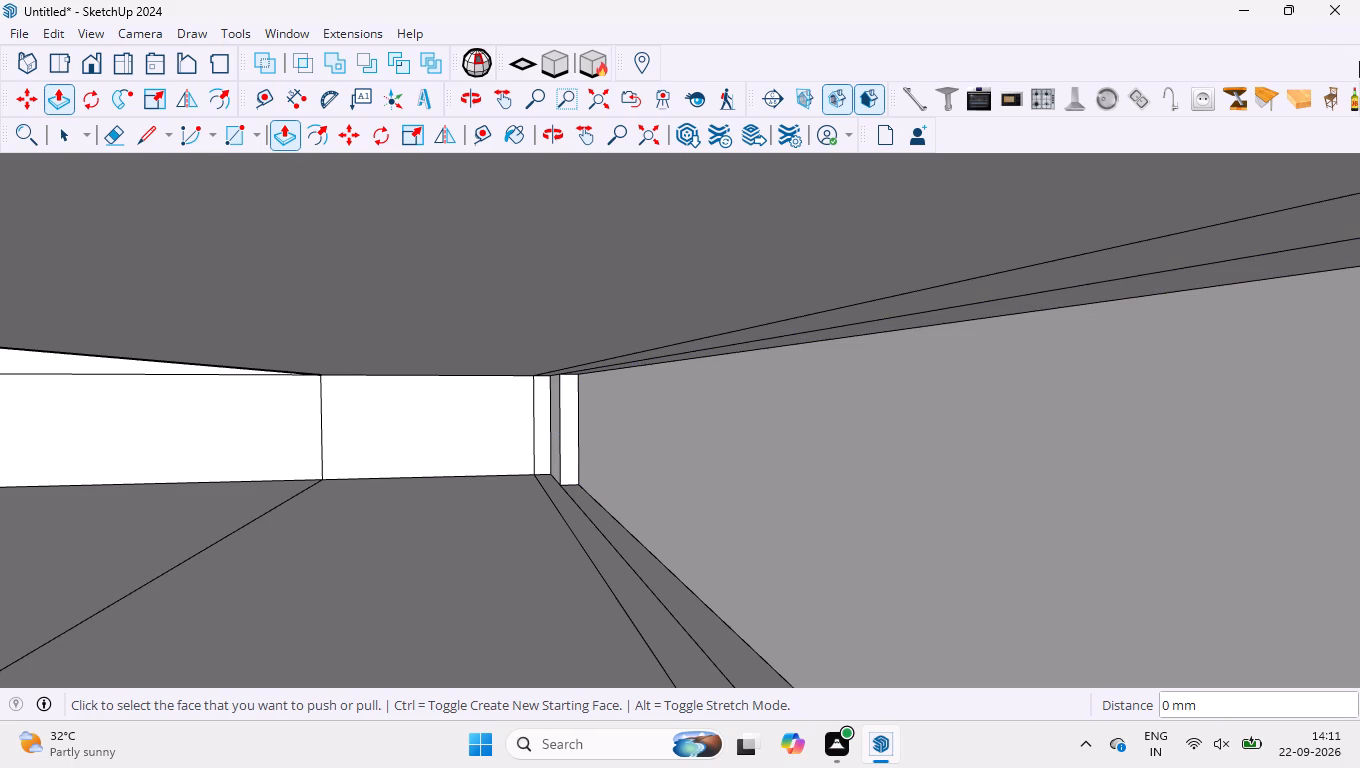
key("ctrl+z")
Extend the undersides of both thin strips and the left centre upright by the same distance down to that shelf.
scroll(1332, 0, "up", 1)
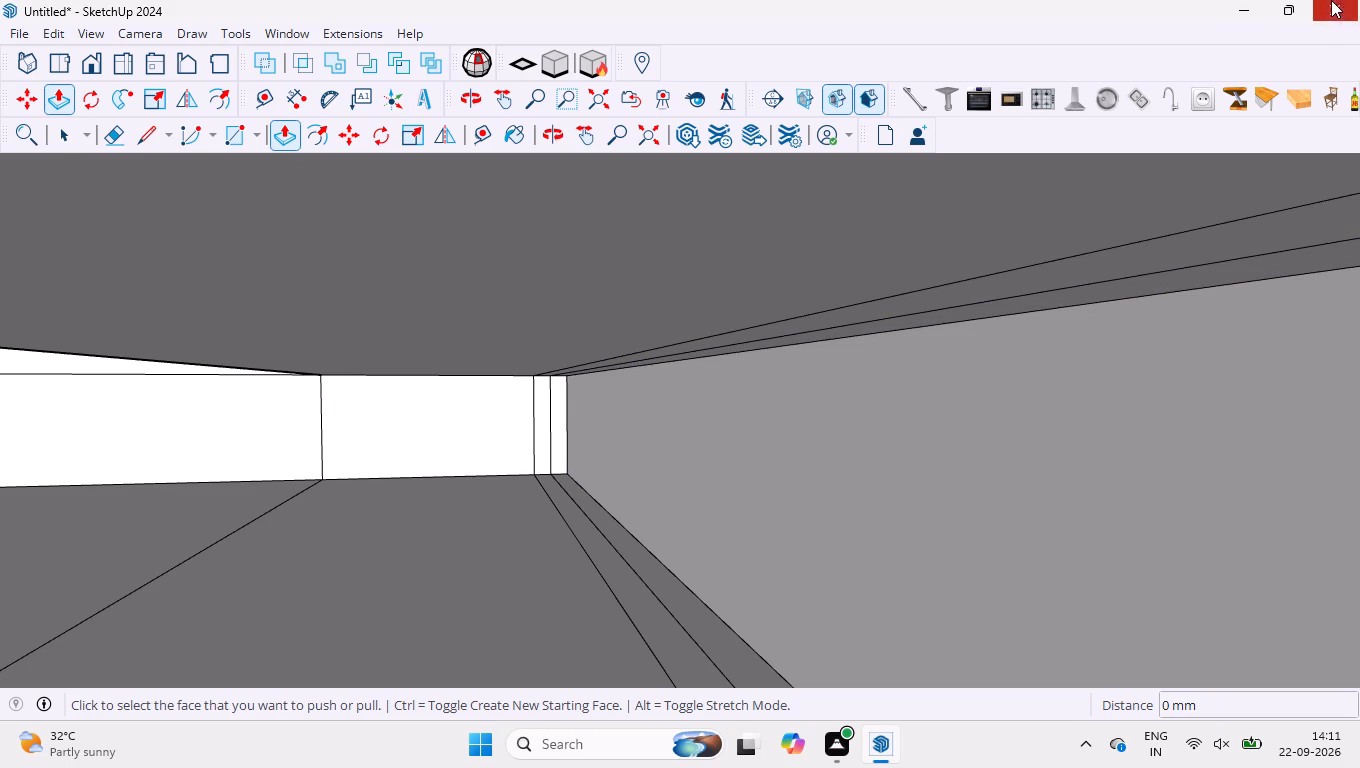
scroll(492, 361, "up", 3)
scroll(629, 426, "up", 4)
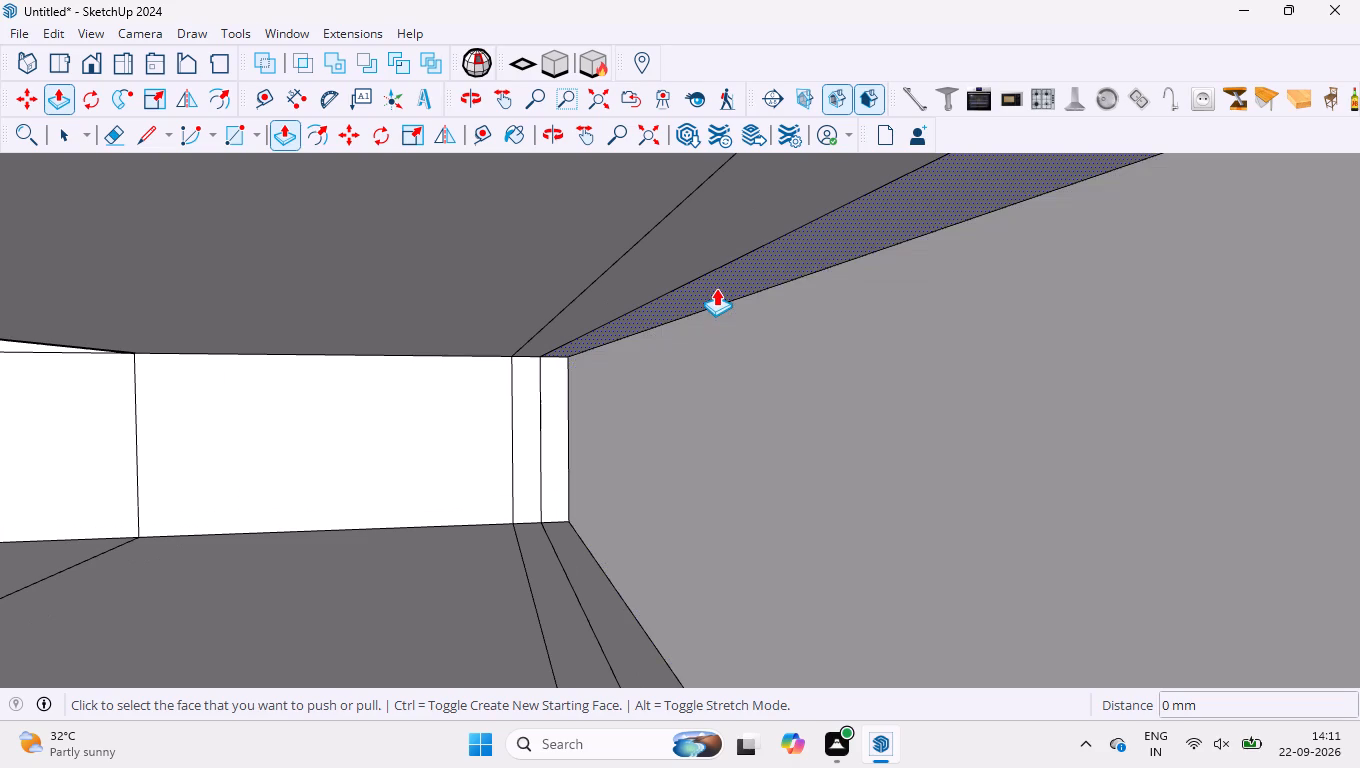
double_click(716, 288)
double_click(603, 285)
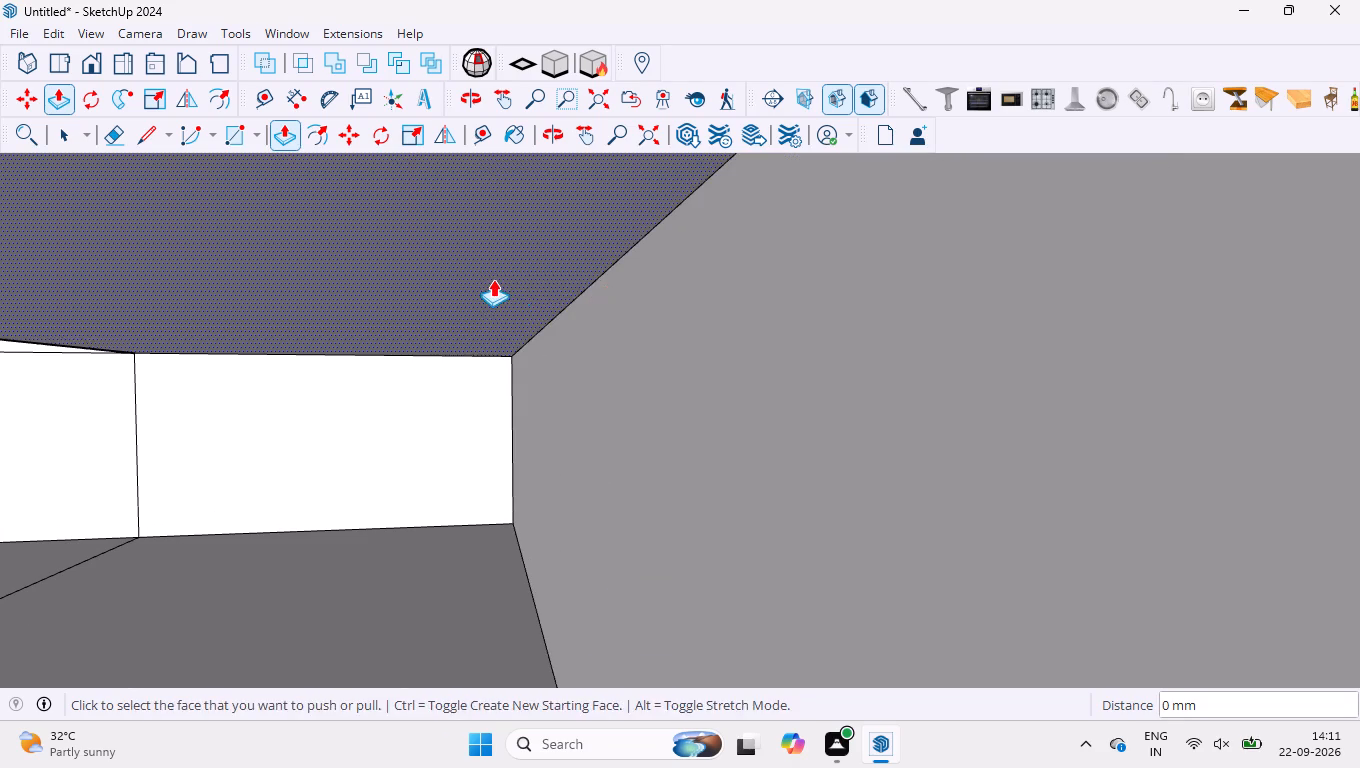
double_click(493, 279)
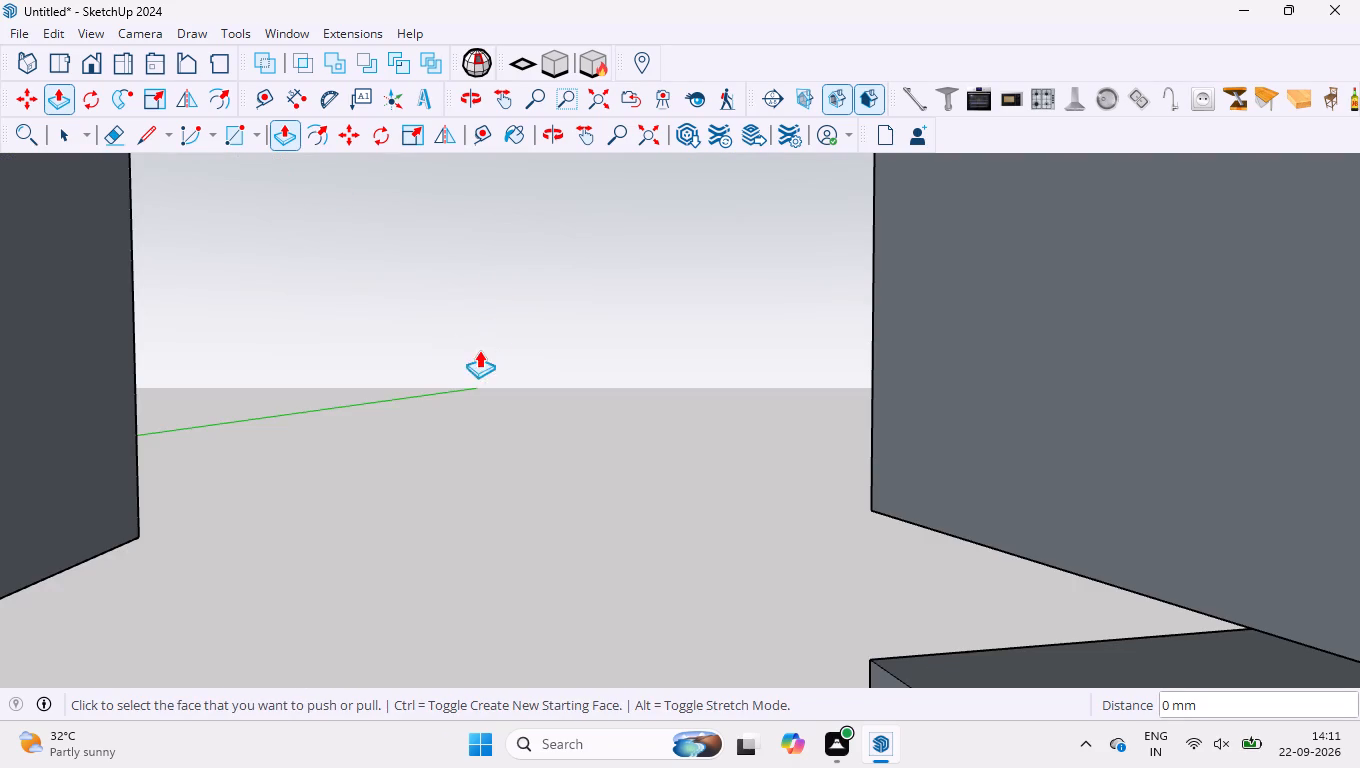
Examine the separate shelving unit from the front, checking the shelf and upright joints on every tier.
left_click(99, 67)
scroll(656, 415, "down", 13)
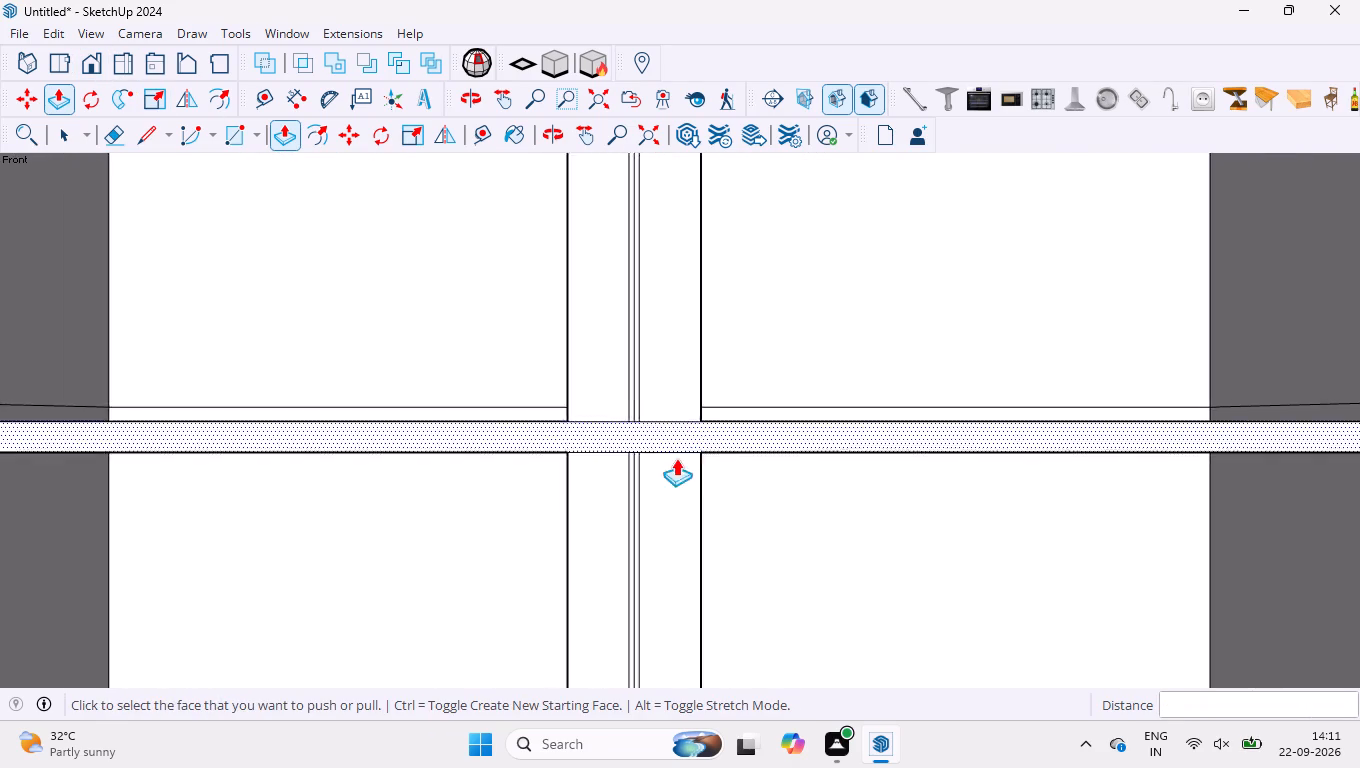
scroll(676, 458, "down", 20)
scroll(676, 458, "down", 1)
scroll(696, 310, "up", 4)
scroll(762, 416, "up", 3)
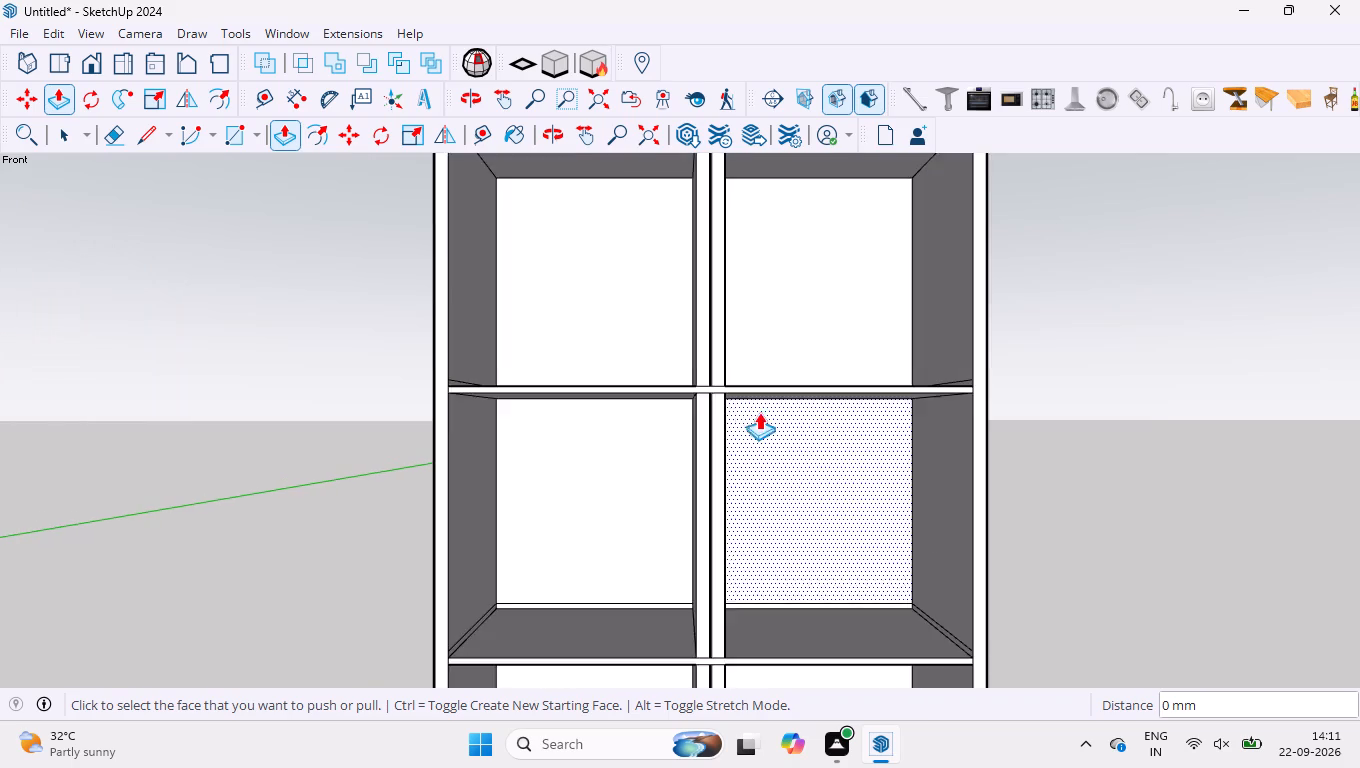
scroll(759, 412, "up", 10)
scroll(656, 322, "down", 17)
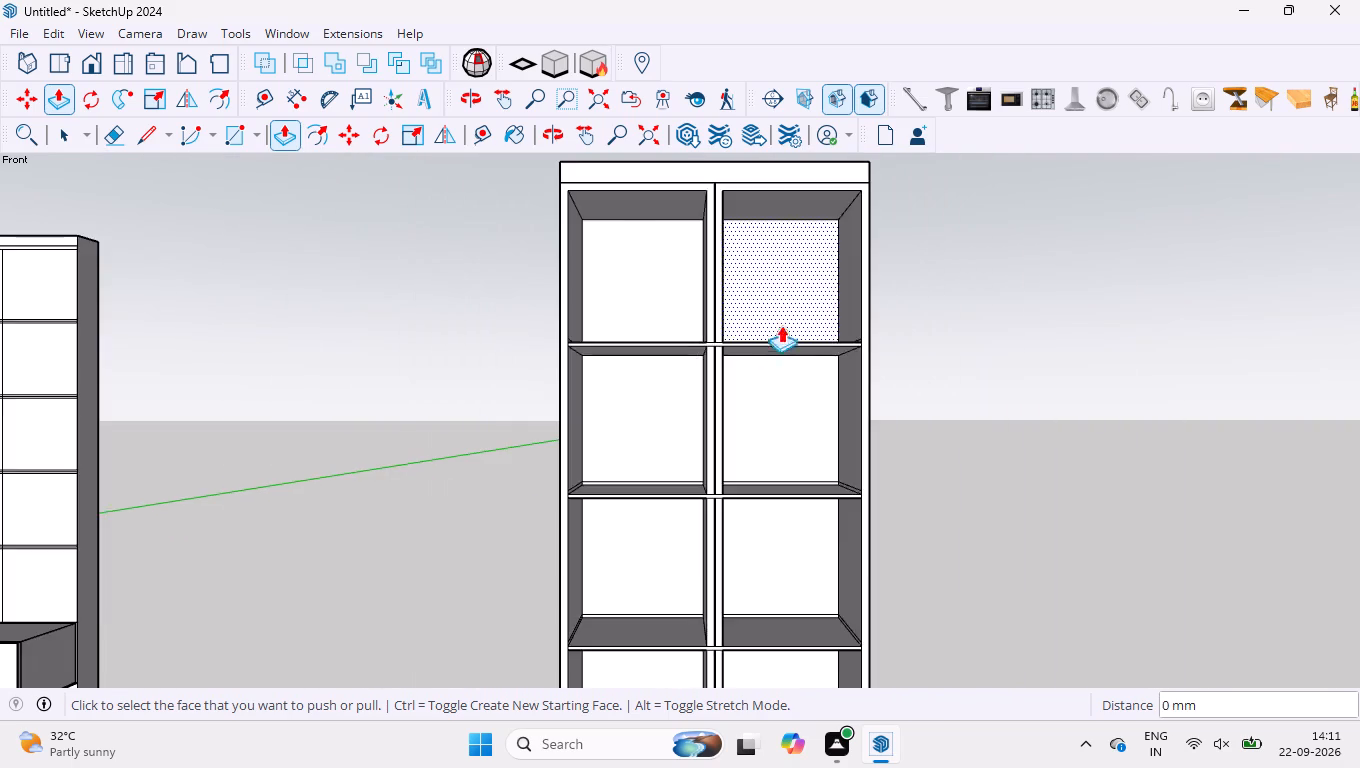
scroll(784, 329, "down", 9)
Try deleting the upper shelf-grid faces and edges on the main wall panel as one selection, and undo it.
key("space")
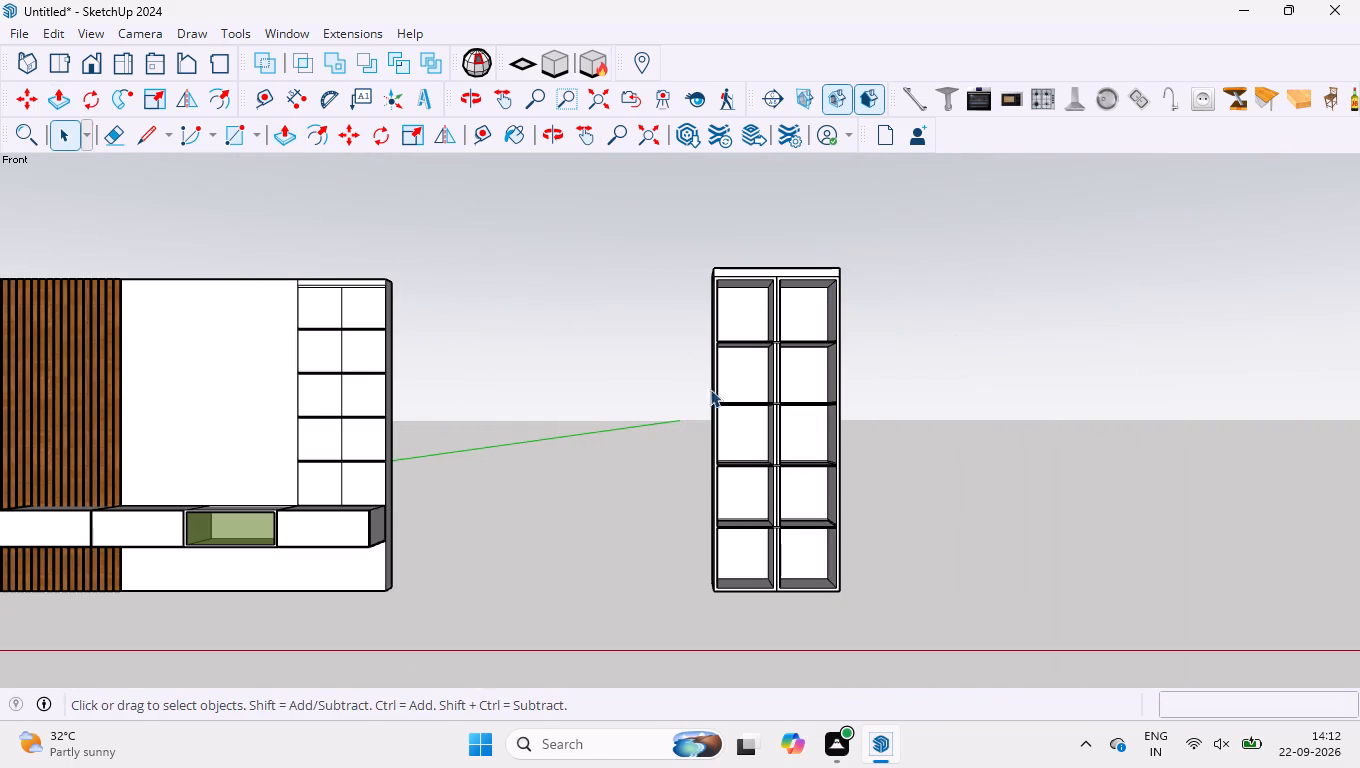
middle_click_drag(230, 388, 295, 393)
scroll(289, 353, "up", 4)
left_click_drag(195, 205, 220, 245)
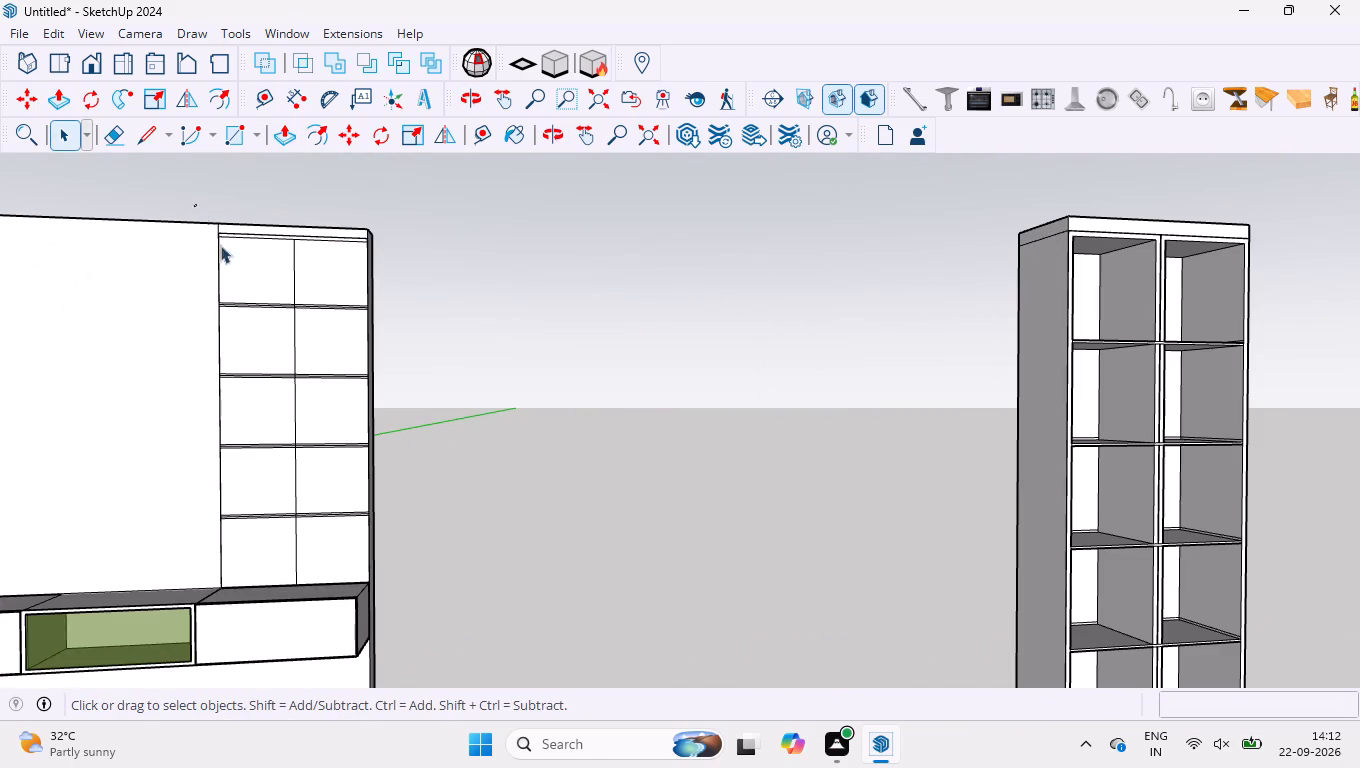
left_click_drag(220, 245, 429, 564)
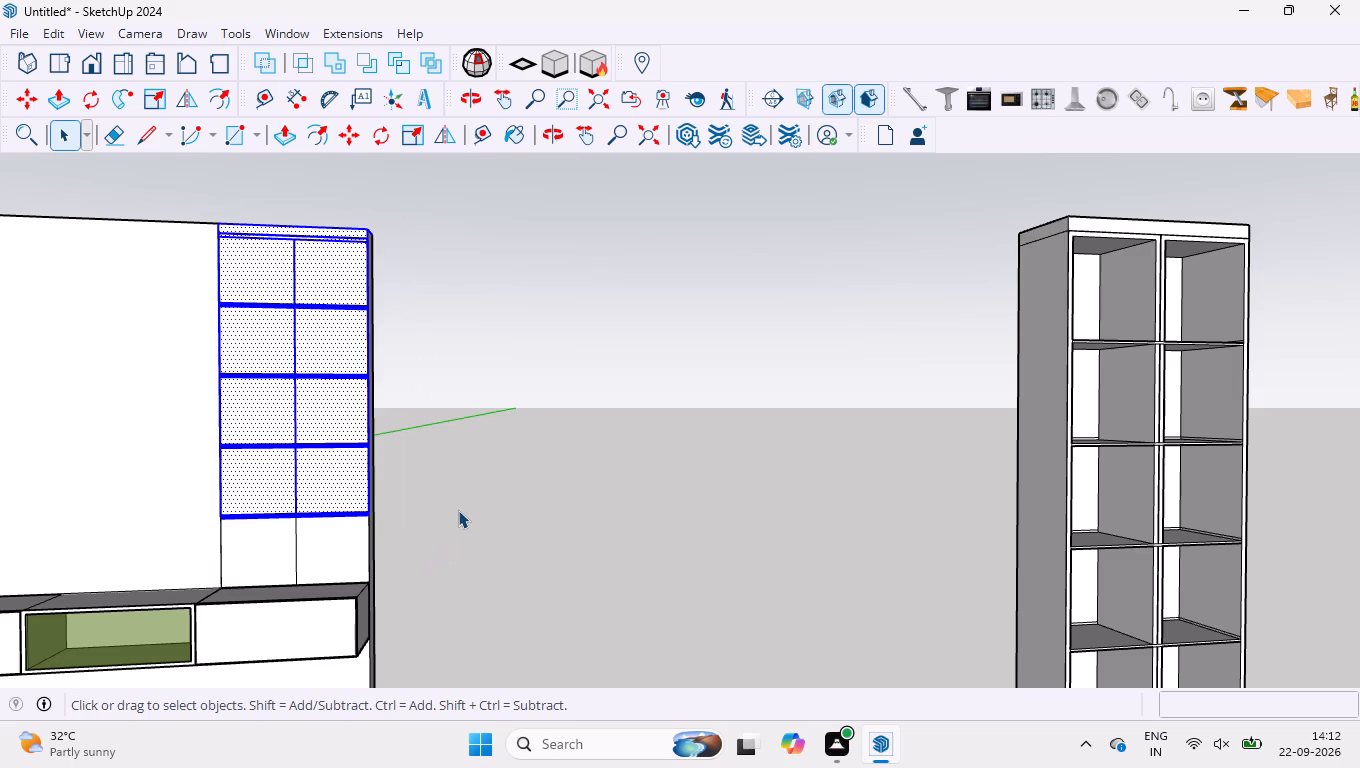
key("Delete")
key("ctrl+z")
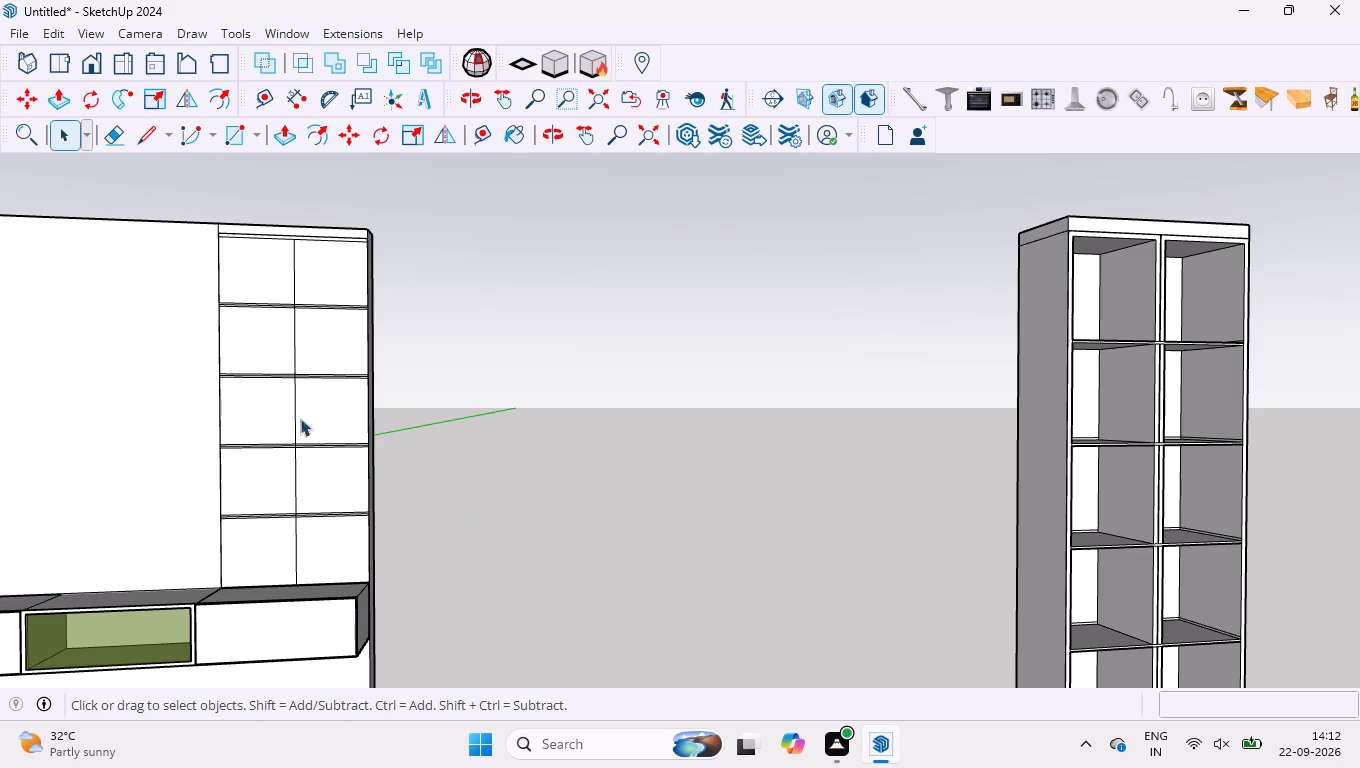
Erase the upper shelf lines and most of the divider lines of the flat grid on the main wall panel.
scroll(229, 341, "up", 7)
scroll(265, 152, "up", 1)
scroll(328, 408, "down", 5)
scroll(296, 230, "up", 3)
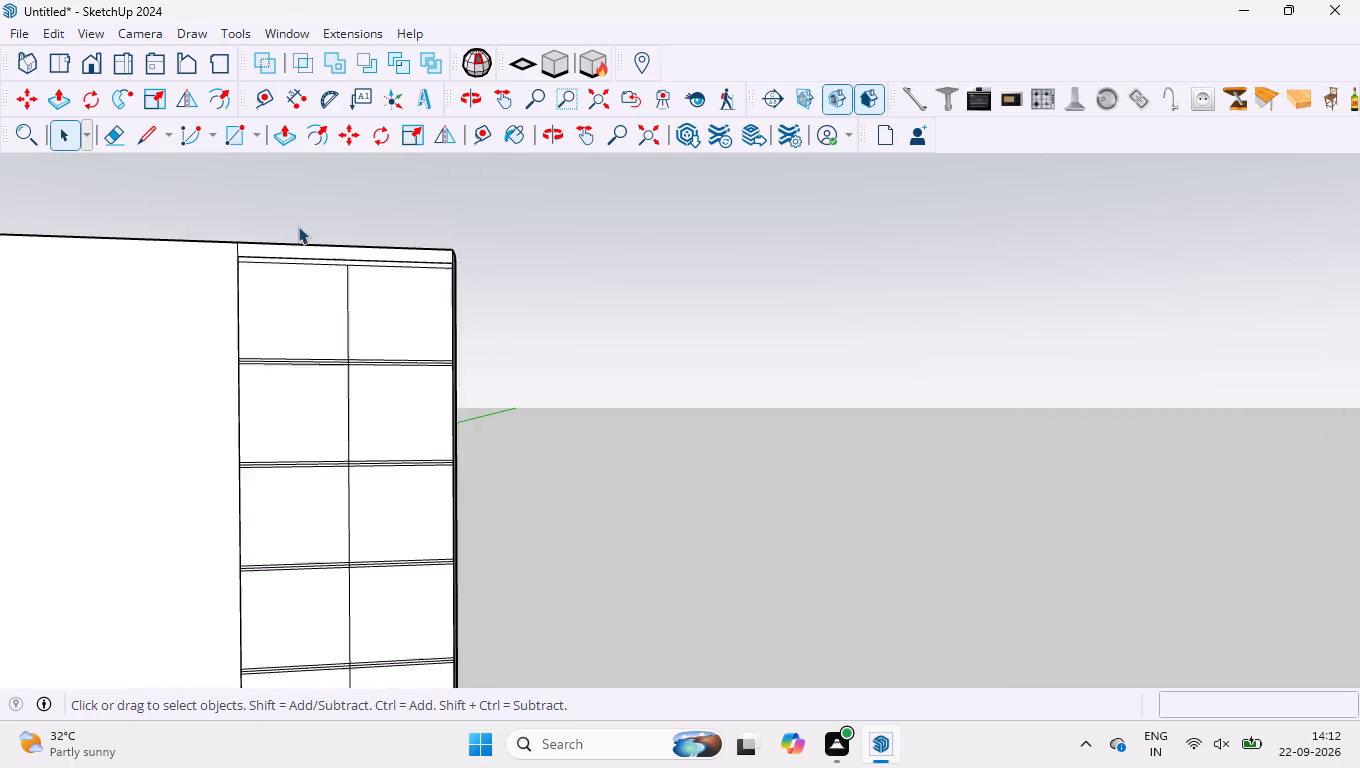
scroll(298, 226, "up", 10)
key("e")
left_click_drag(244, 242, 184, 316)
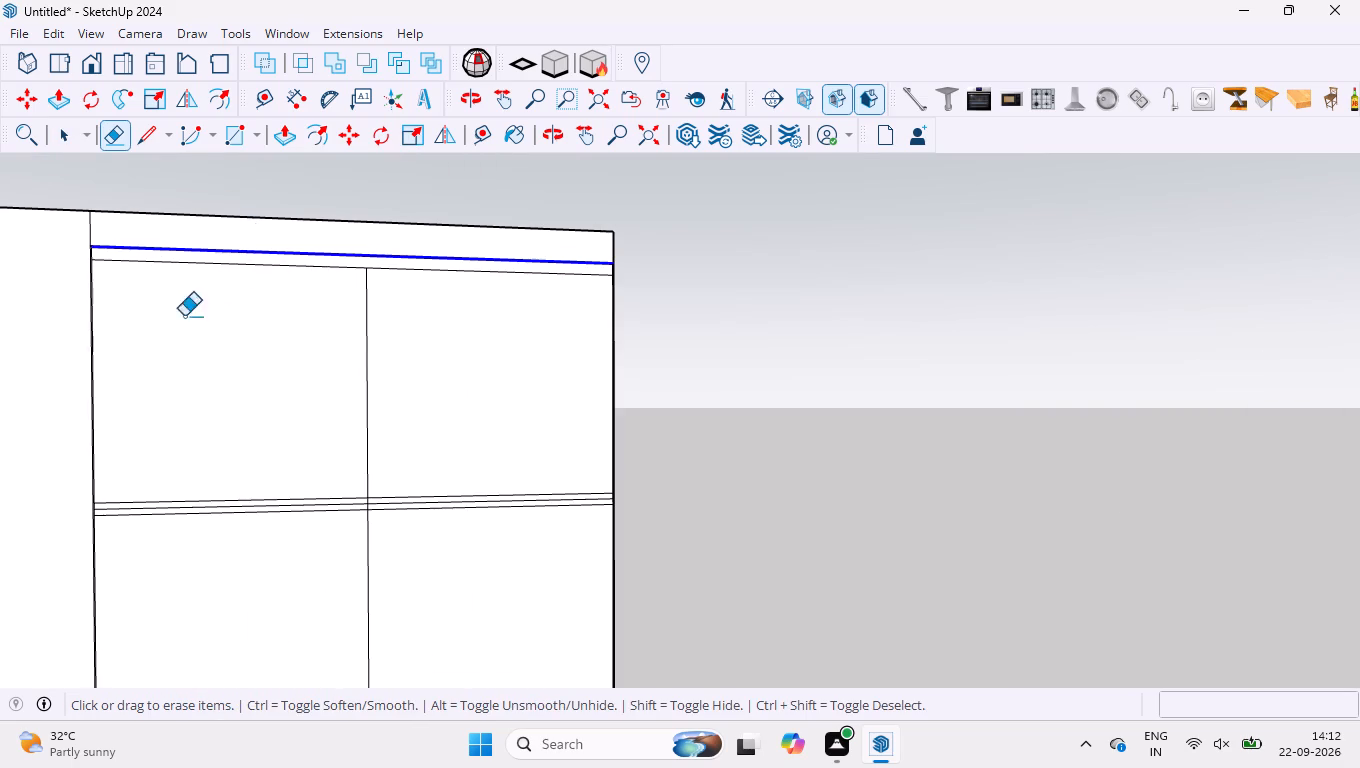
left_click_drag(184, 316, 319, 468)
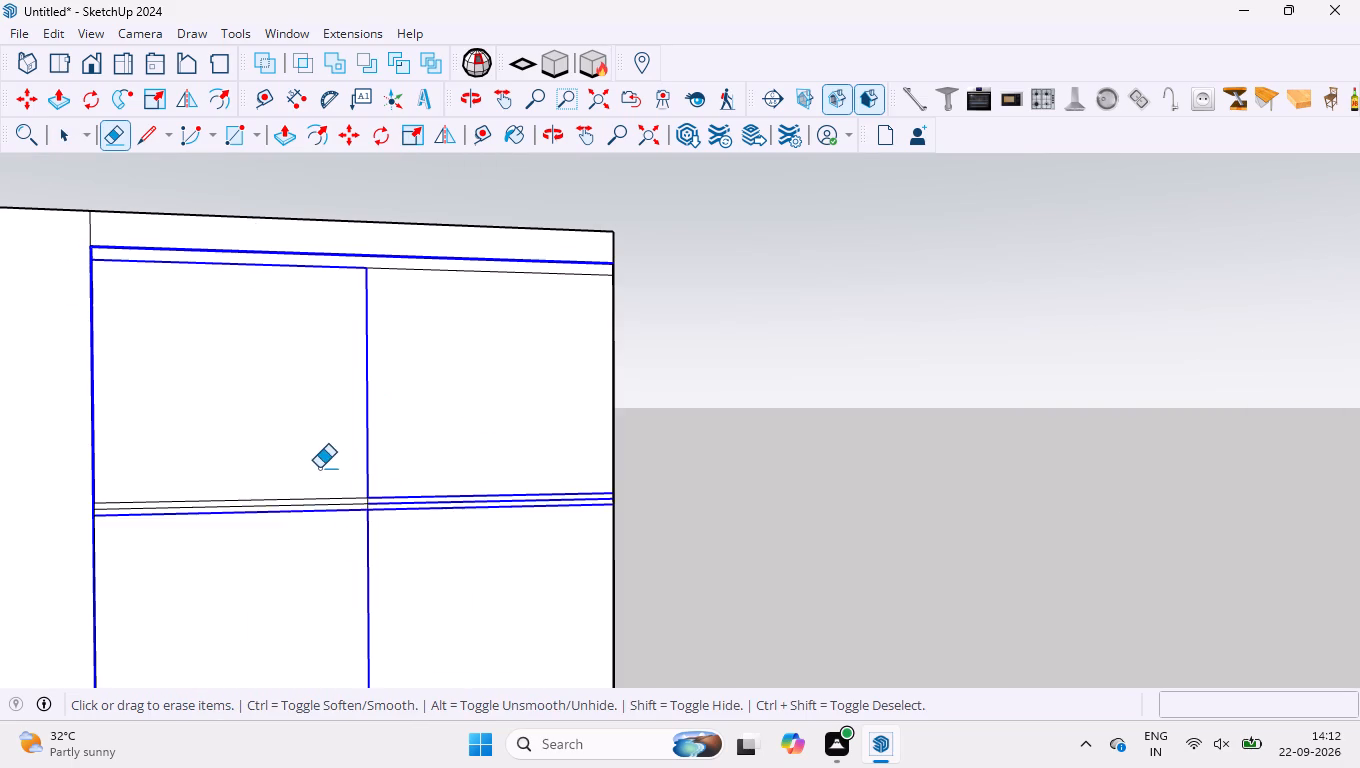
left_click_drag(319, 468, 322, 466)
scroll(354, 436, "down", 3)
left_click_drag(418, 300, 85, 441)
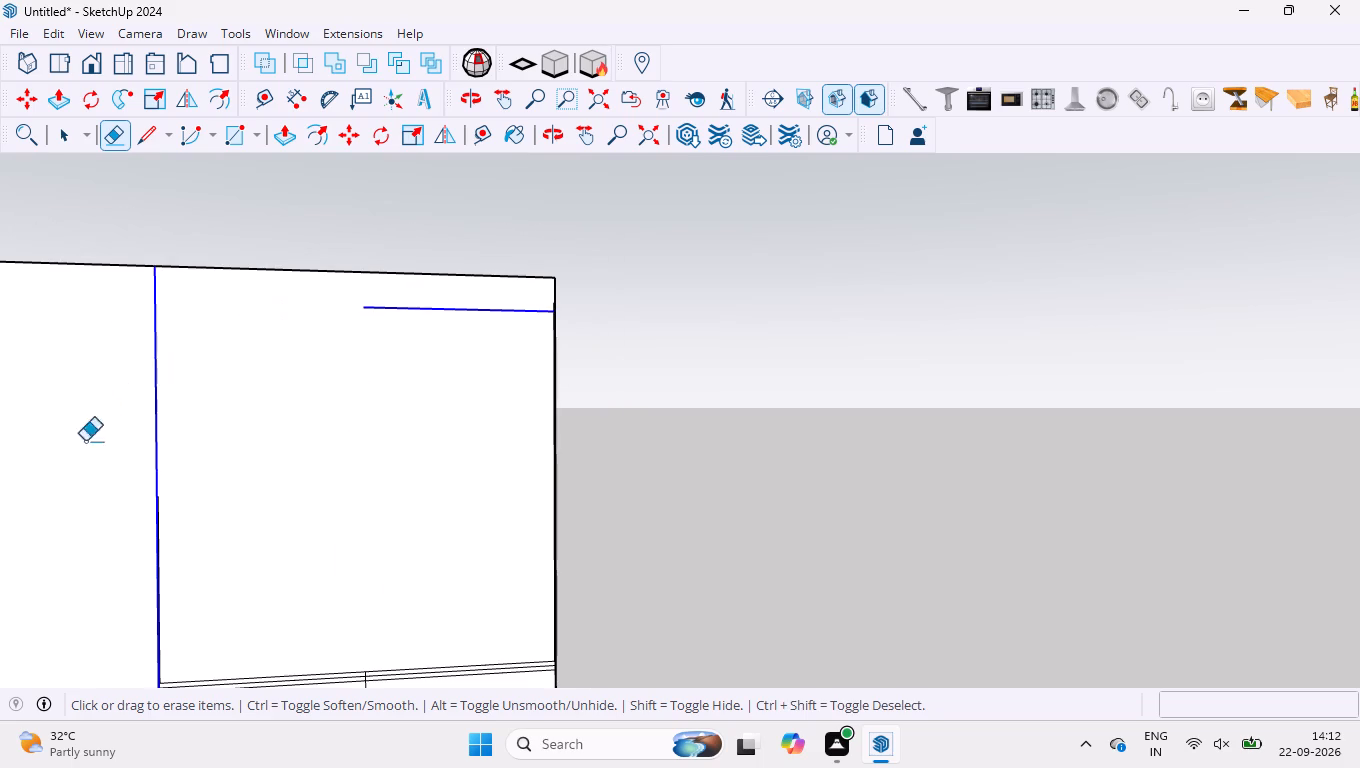
left_click_drag(85, 441, 232, 563)
scroll(237, 401, "down", 10)
left_click_drag(376, 467, 236, 550)
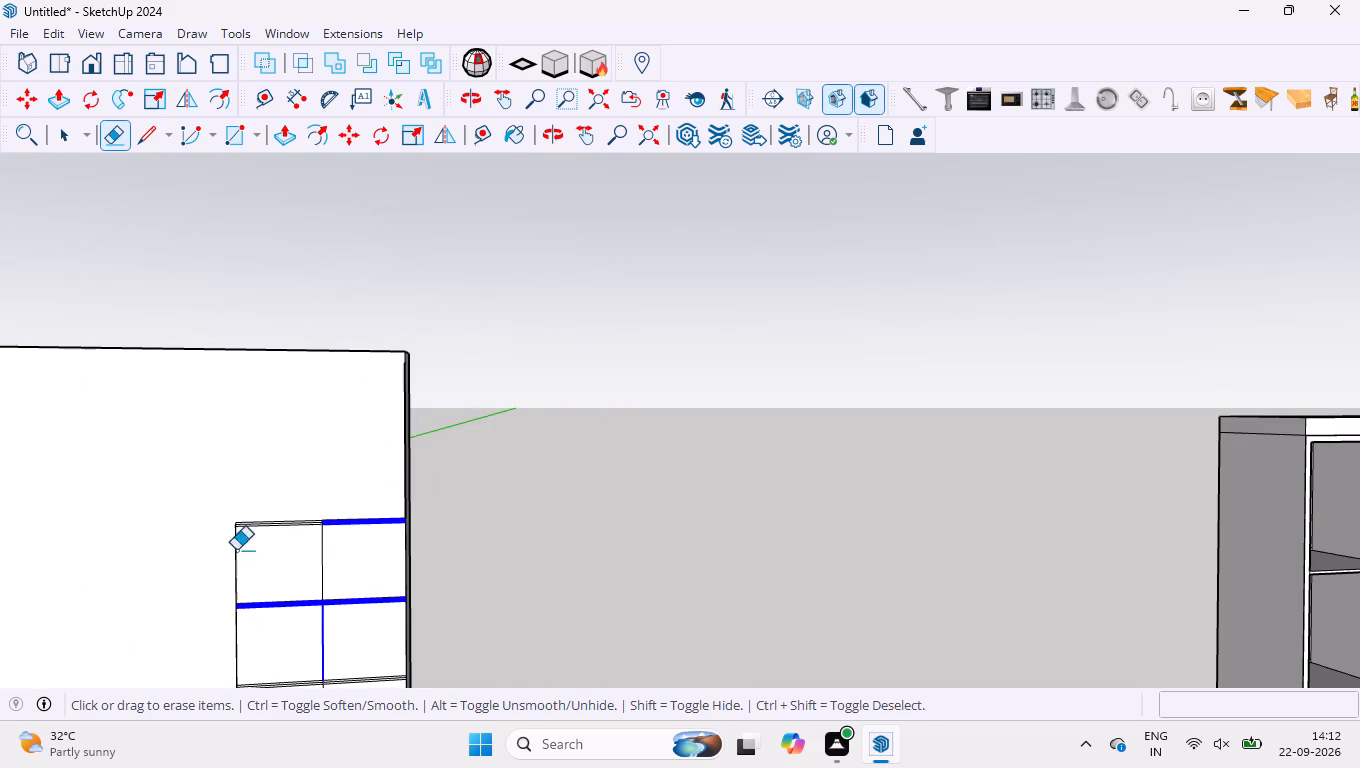
left_click_drag(236, 550, 214, 571)
Erase the lowest shelf lines and leftover vertical lines of the grid above the floating cabinet.
scroll(330, 463, "down", 9)
scroll(303, 574, "up", 7)
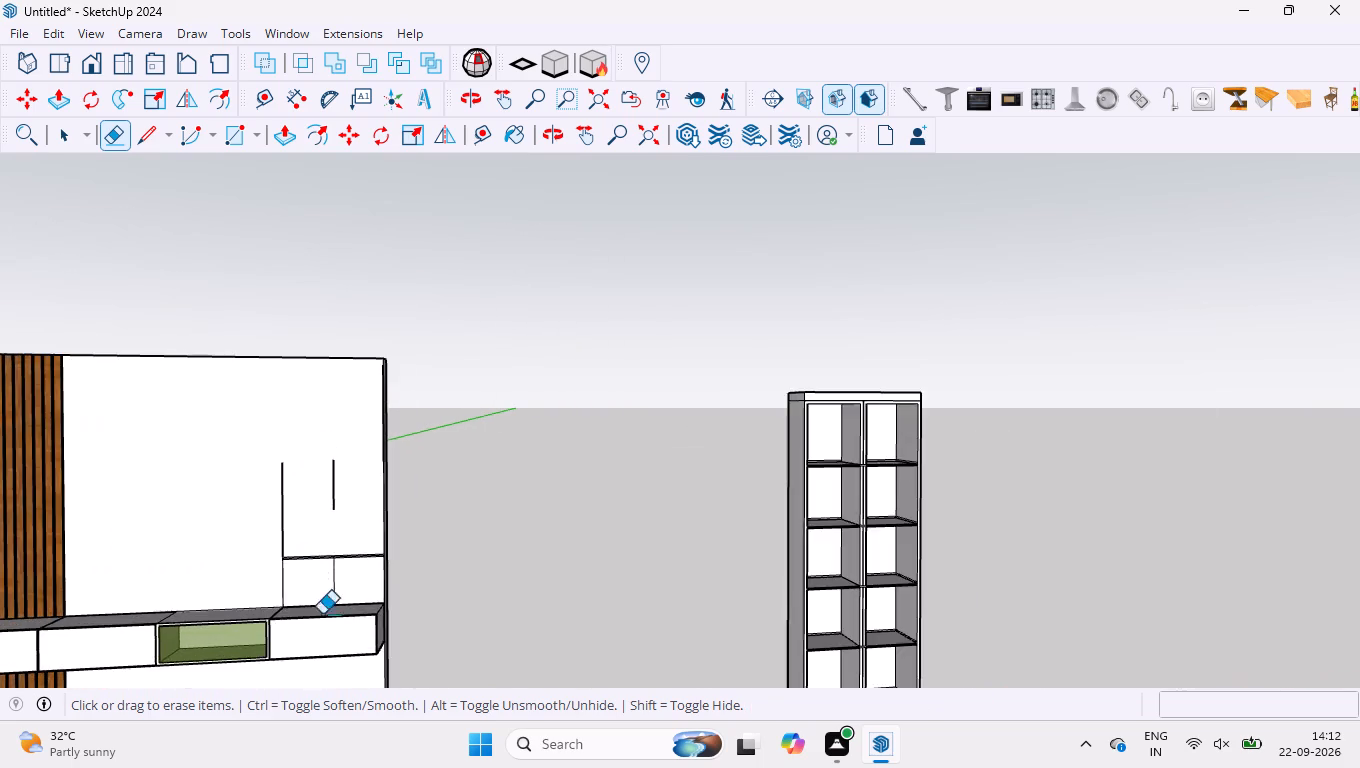
scroll(322, 614, "up", 4)
left_click_drag(233, 525, 360, 379)
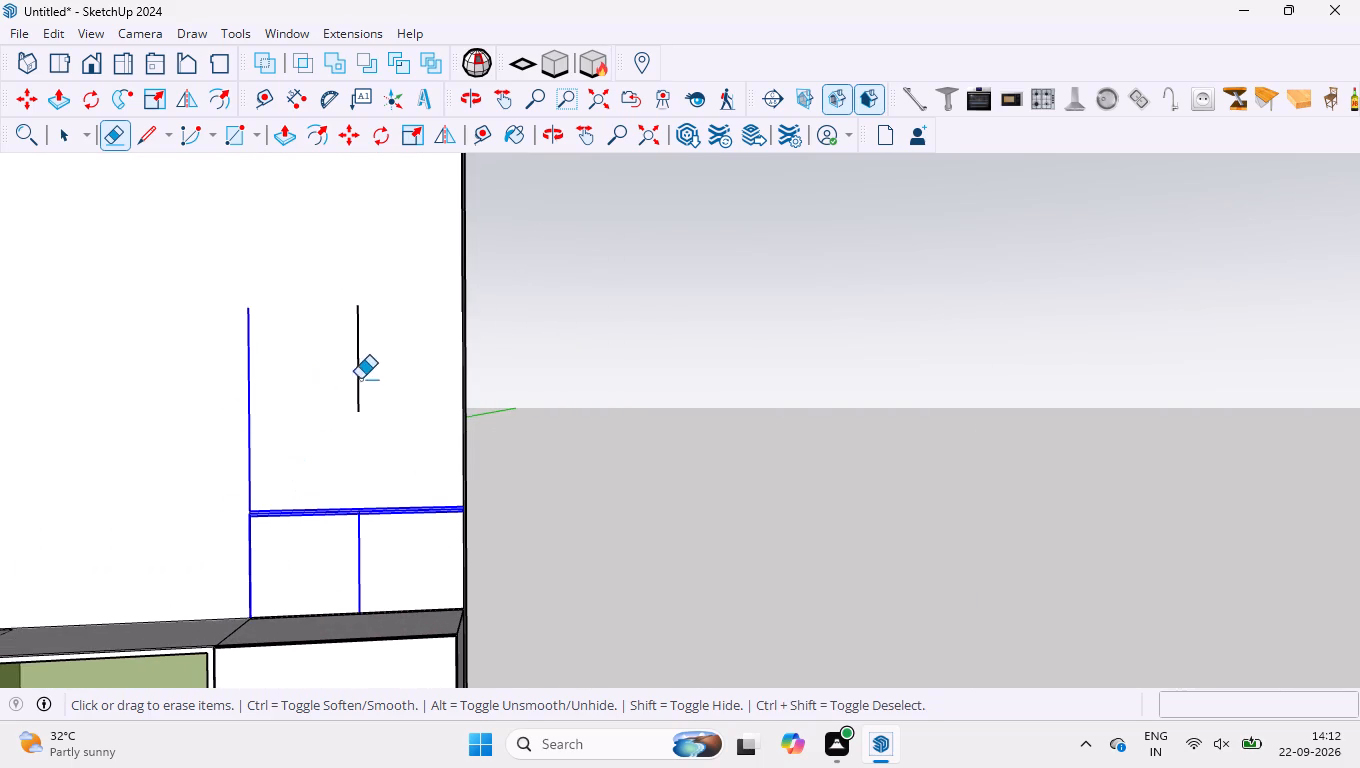
left_click_drag(360, 379, 367, 378)
left_click_drag(221, 441, 355, 514)
scroll(454, 503, "up", 3)
left_click_drag(96, 504, 214, 530)
Erase the leftover narrow strip edges along the outer side edge of the main wall panel.
scroll(391, 500, "up", 5)
scroll(623, 536, "up", 4)
scroll(447, 507, "up", 17)
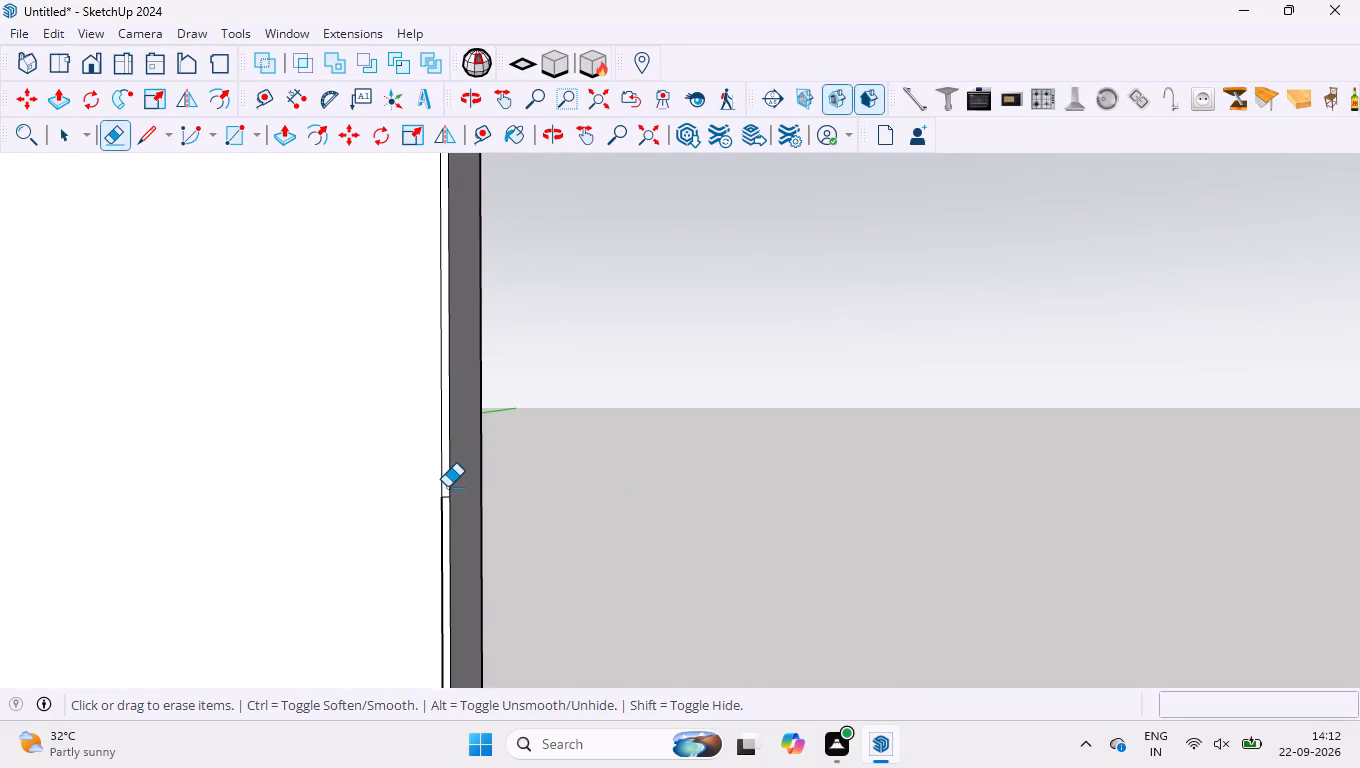
scroll(447, 487, "up", 20)
scroll(447, 487, "up", 4)
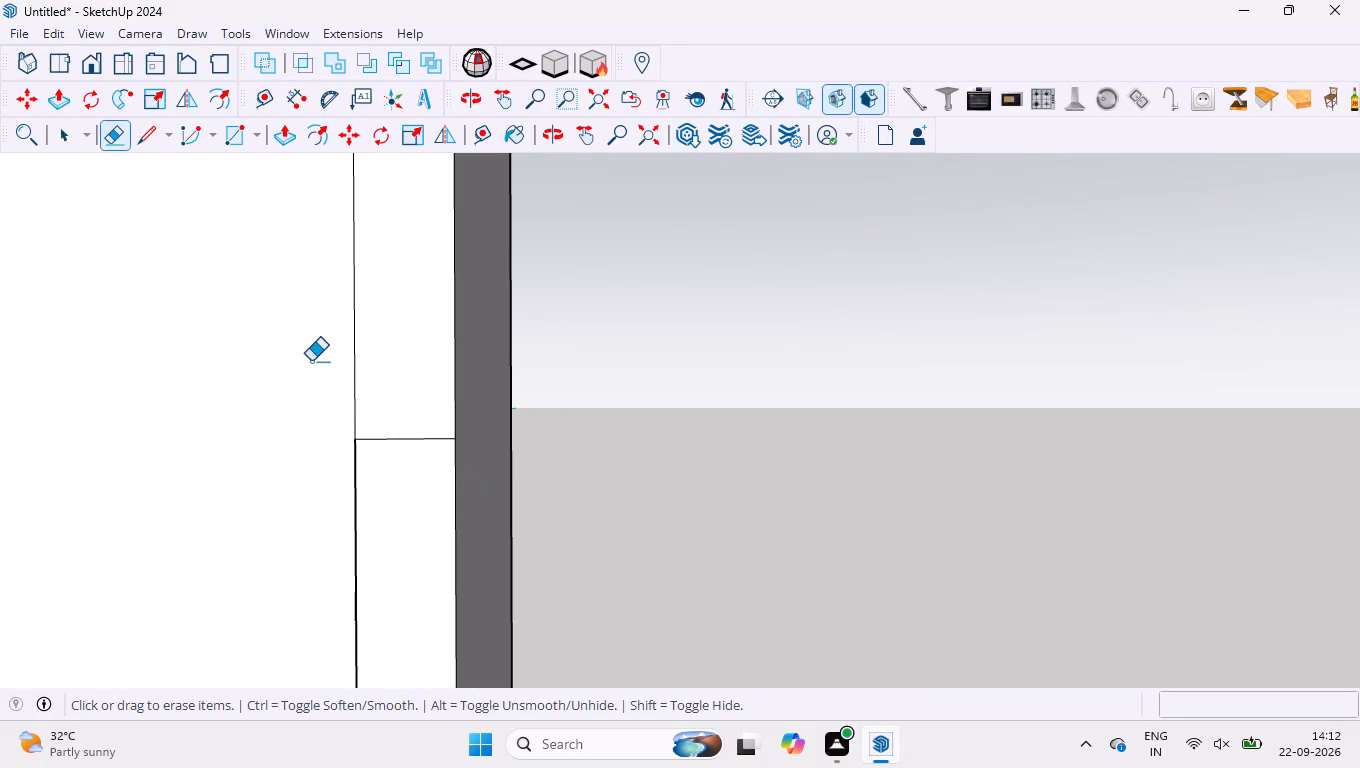
left_click_drag(311, 361, 326, 387)
scroll(540, 510, "down", 15)
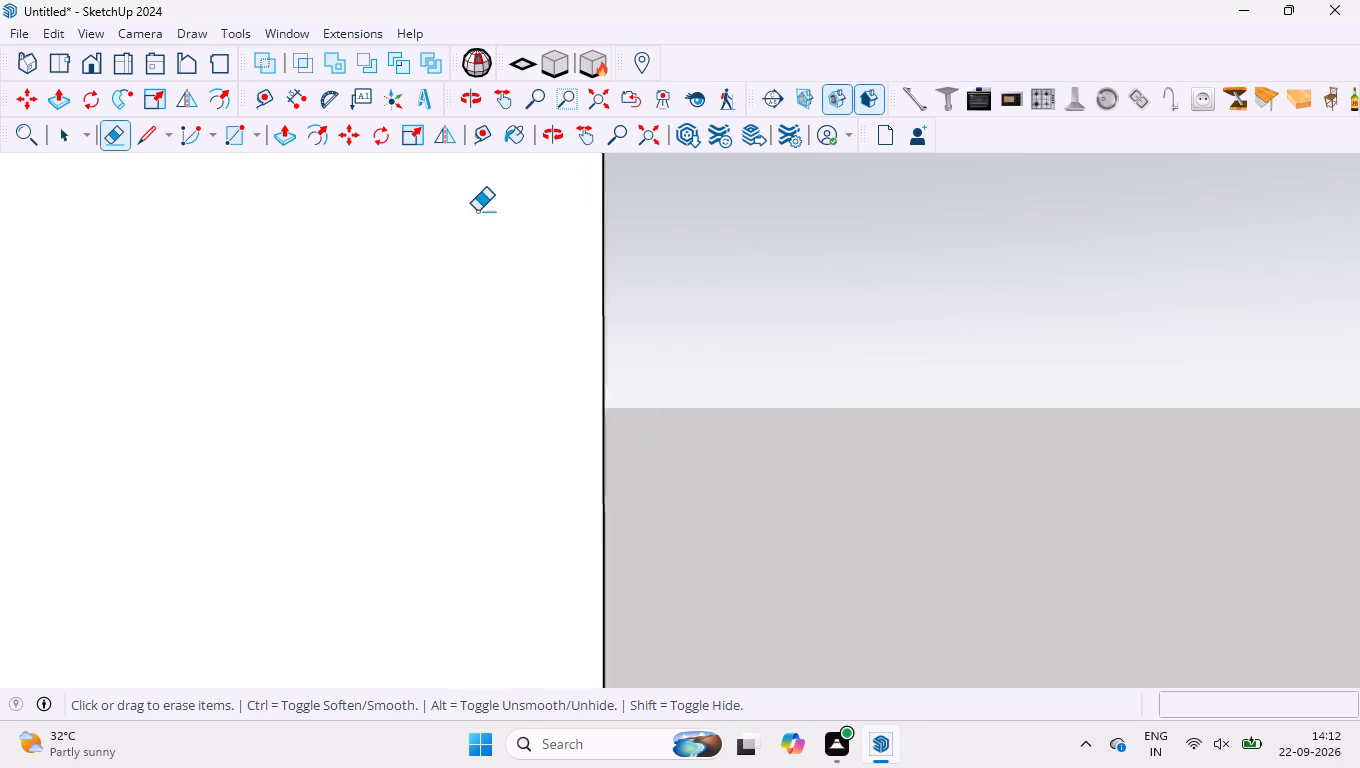
scroll(477, 211, "down", 9)
scroll(552, 409, "down", 10)
scroll(556, 226, "up", 4)
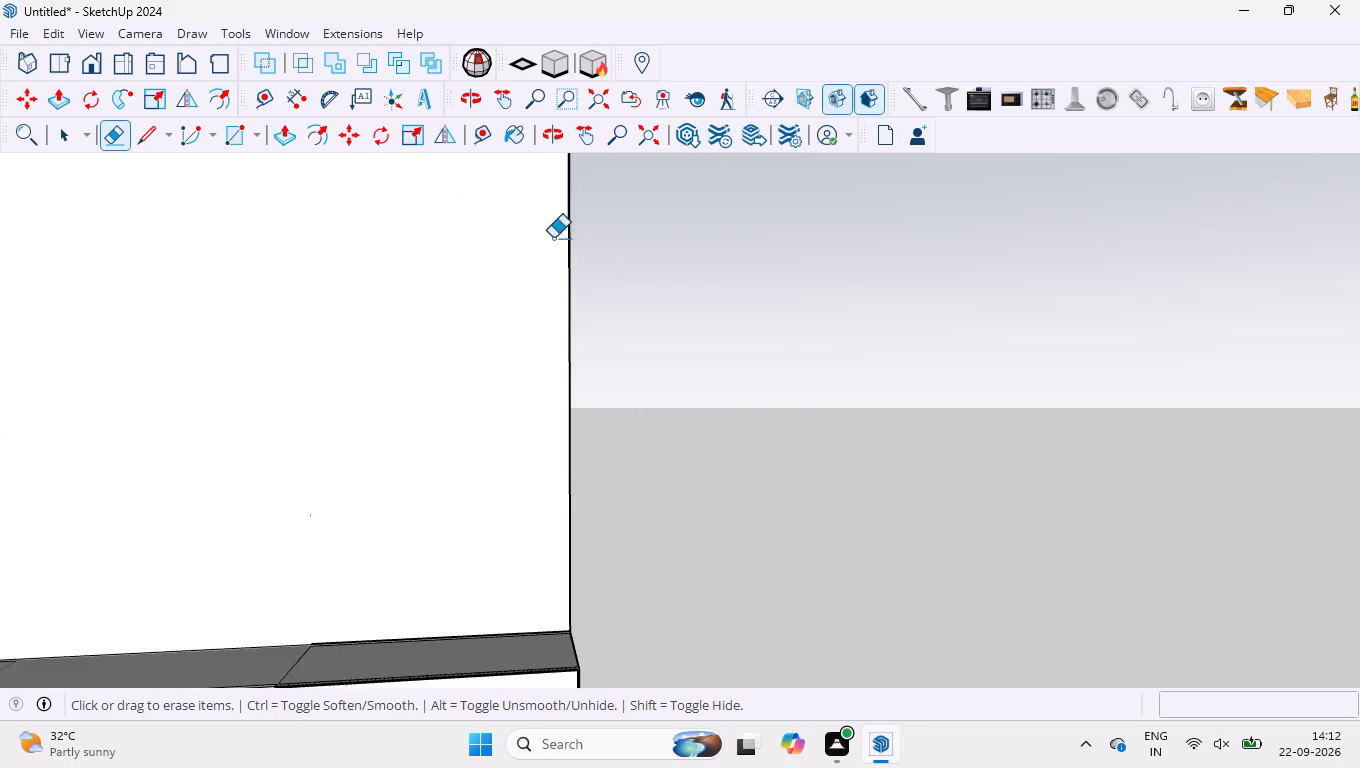
scroll(553, 238, "up", 20)
scroll(553, 238, "up", 9)
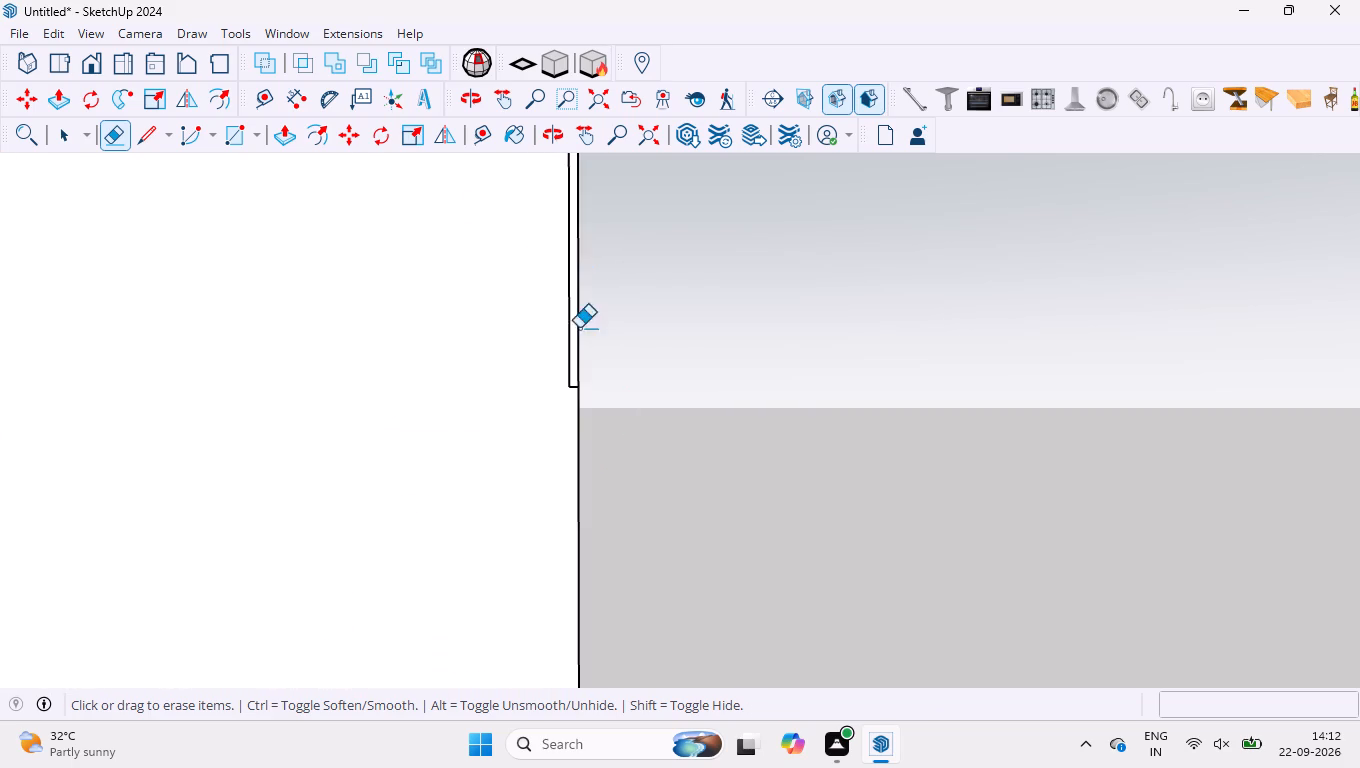
scroll(577, 334, "up", 11)
left_click_drag(521, 389, 571, 499)
Examine the wall panel's outer side edge up to its top corner for remaining grid lines.
scroll(583, 523, "down", 4)
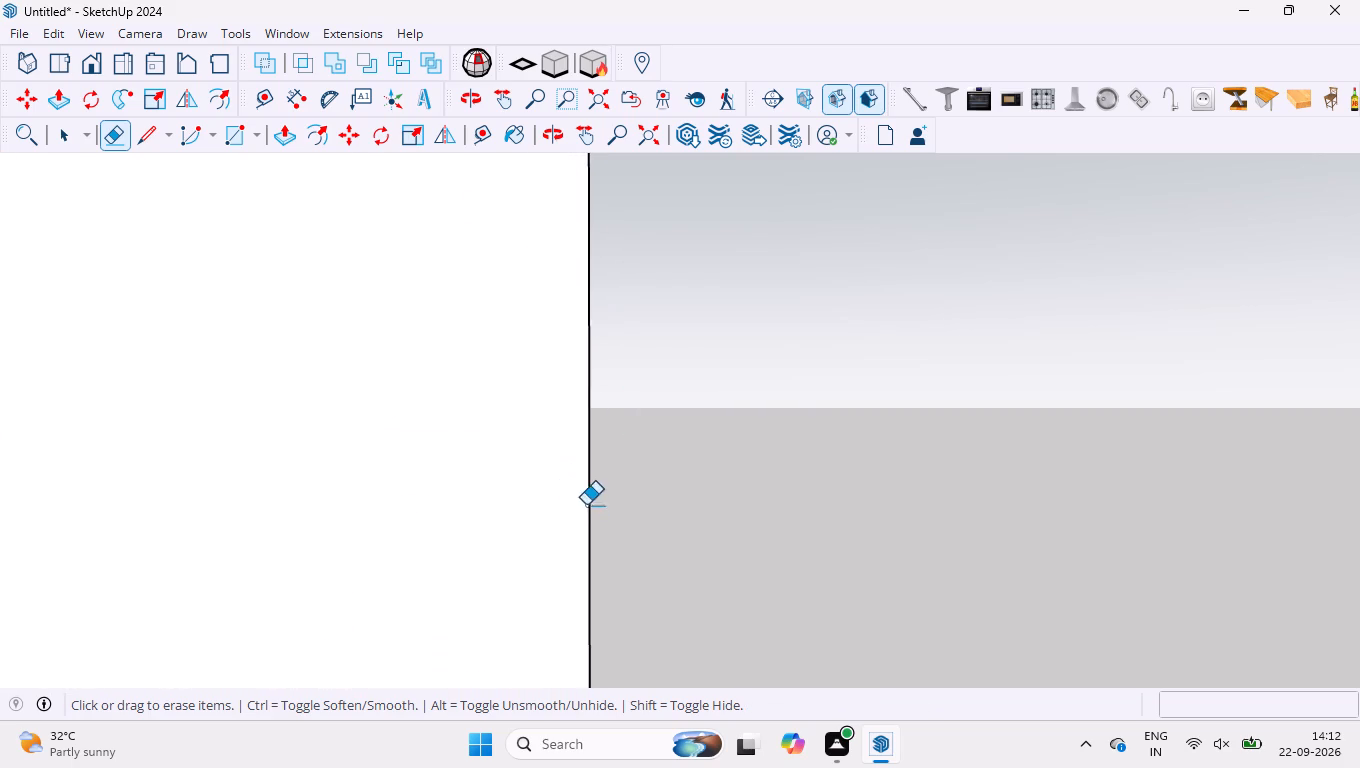
scroll(586, 505, "down", 16)
scroll(583, 538, "down", 10)
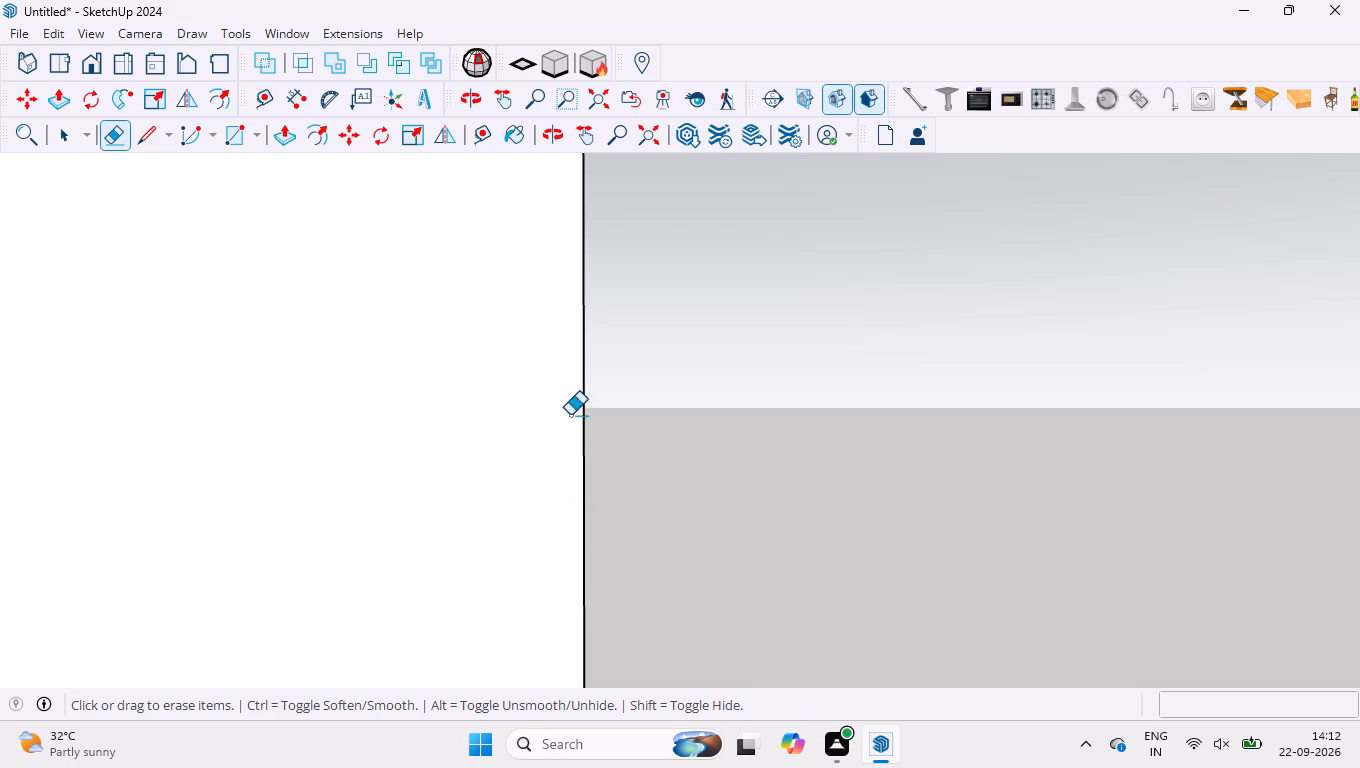
scroll(597, 464, "down", 16)
scroll(627, 361, "up", 4)
scroll(638, 273, "up", 4)
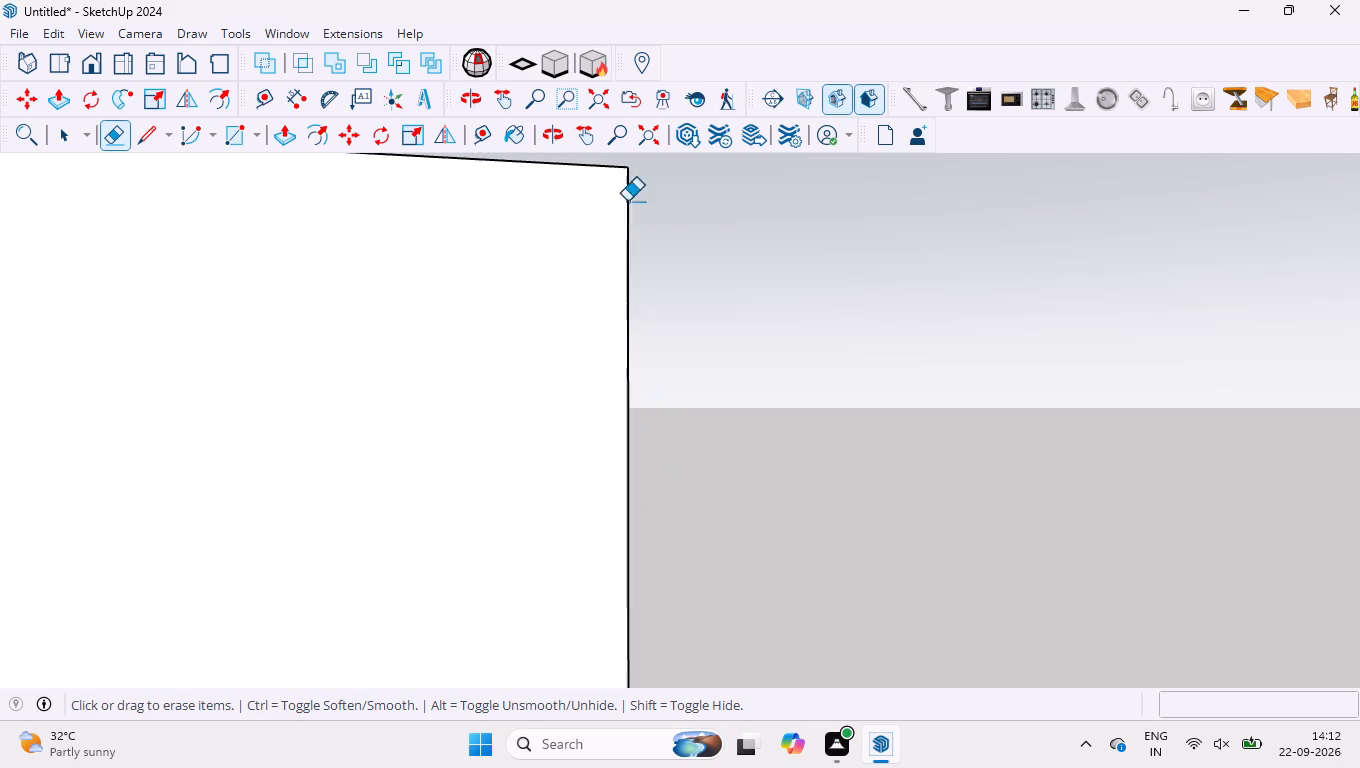
scroll(627, 201, "up", 18)
scroll(677, 310, "up", 4)
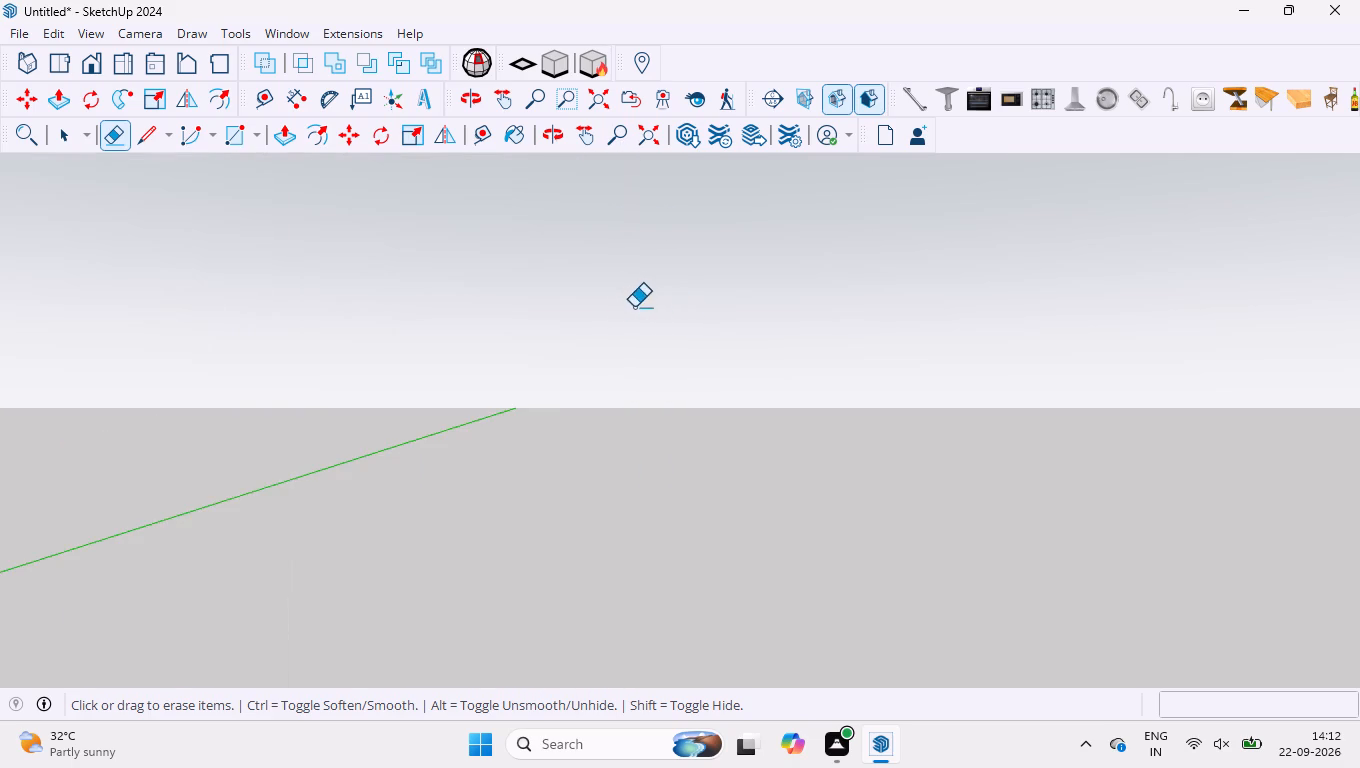
scroll(636, 303, "down", 5)
scroll(562, 290, "up", 4)
scroll(406, 312, "up", 4)
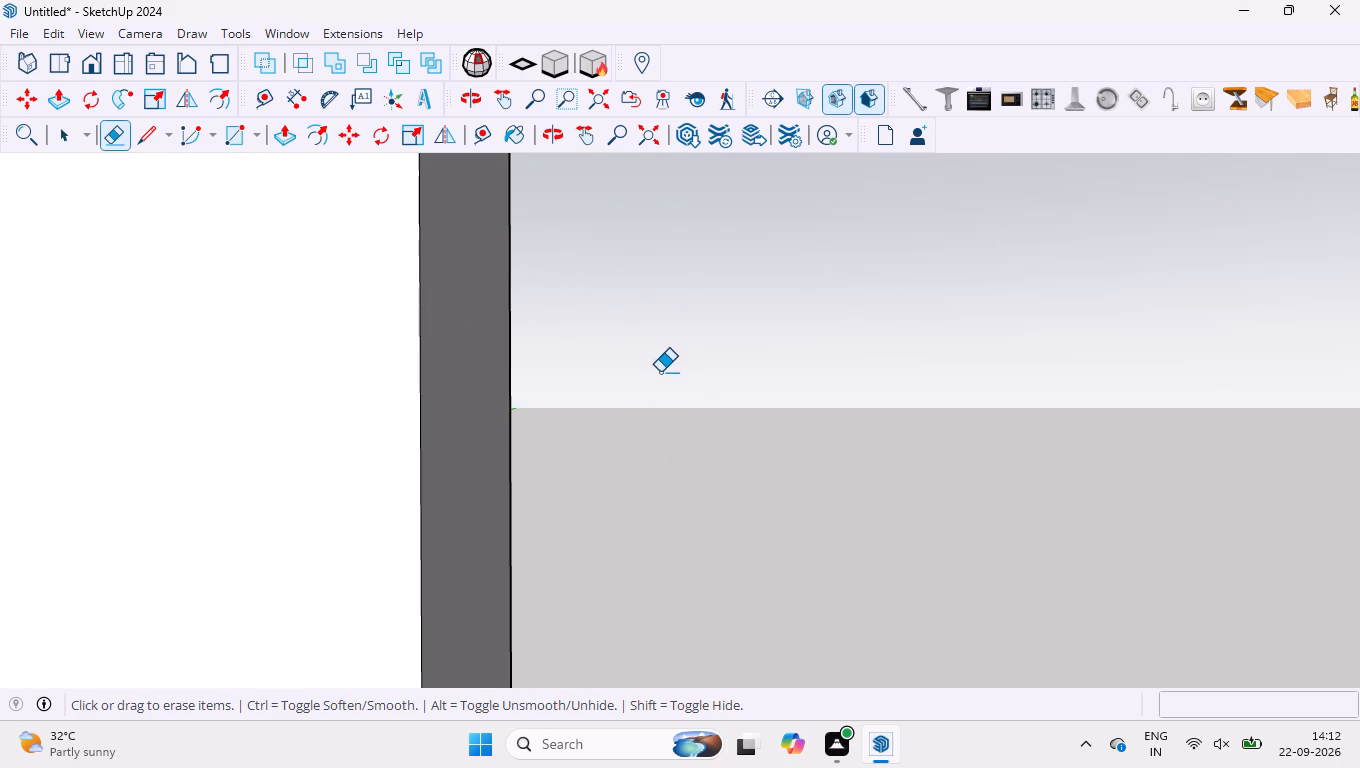
Pull the front frame face around the separate shelving unit's left bay outward by 18 mm.
key("space")
left_click(85, 69)
scroll(455, 314, "down", 5)
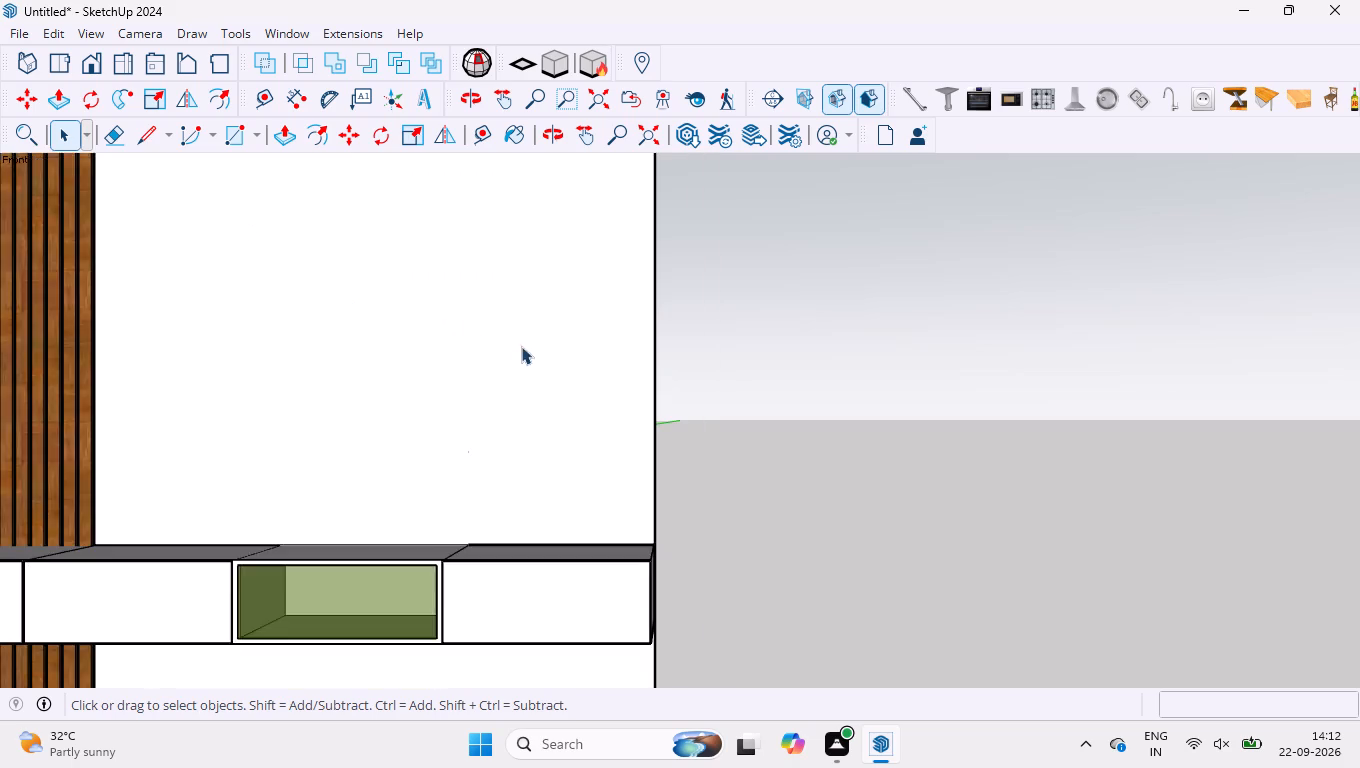
scroll(521, 346, "down", 8)
scroll(629, 577, "down", 4)
middle_click_drag(837, 583, 812, 580)
scroll(916, 491, "up", 10)
scroll(784, 287, "up", 7)
scroll(700, 277, "up", 7)
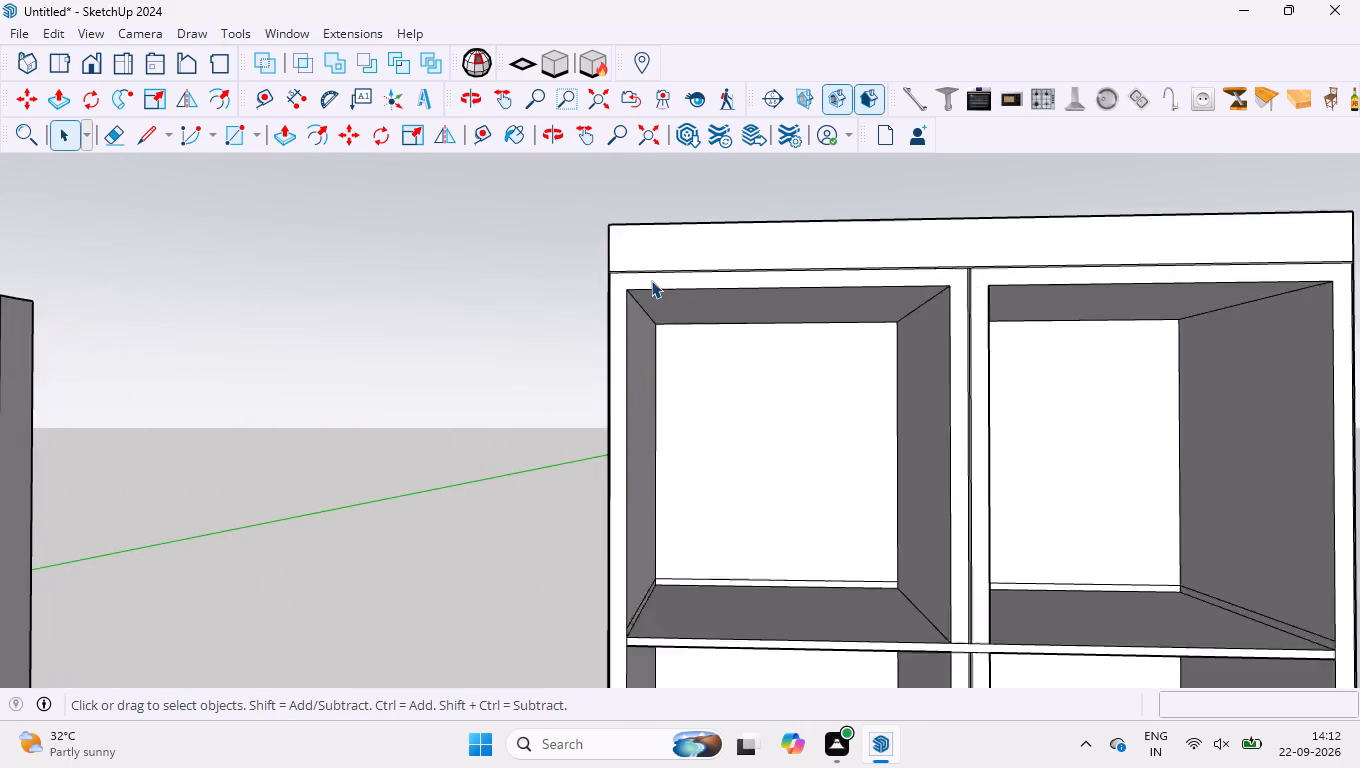
scroll(655, 311, "up", 3)
scroll(611, 258, "down", 2)
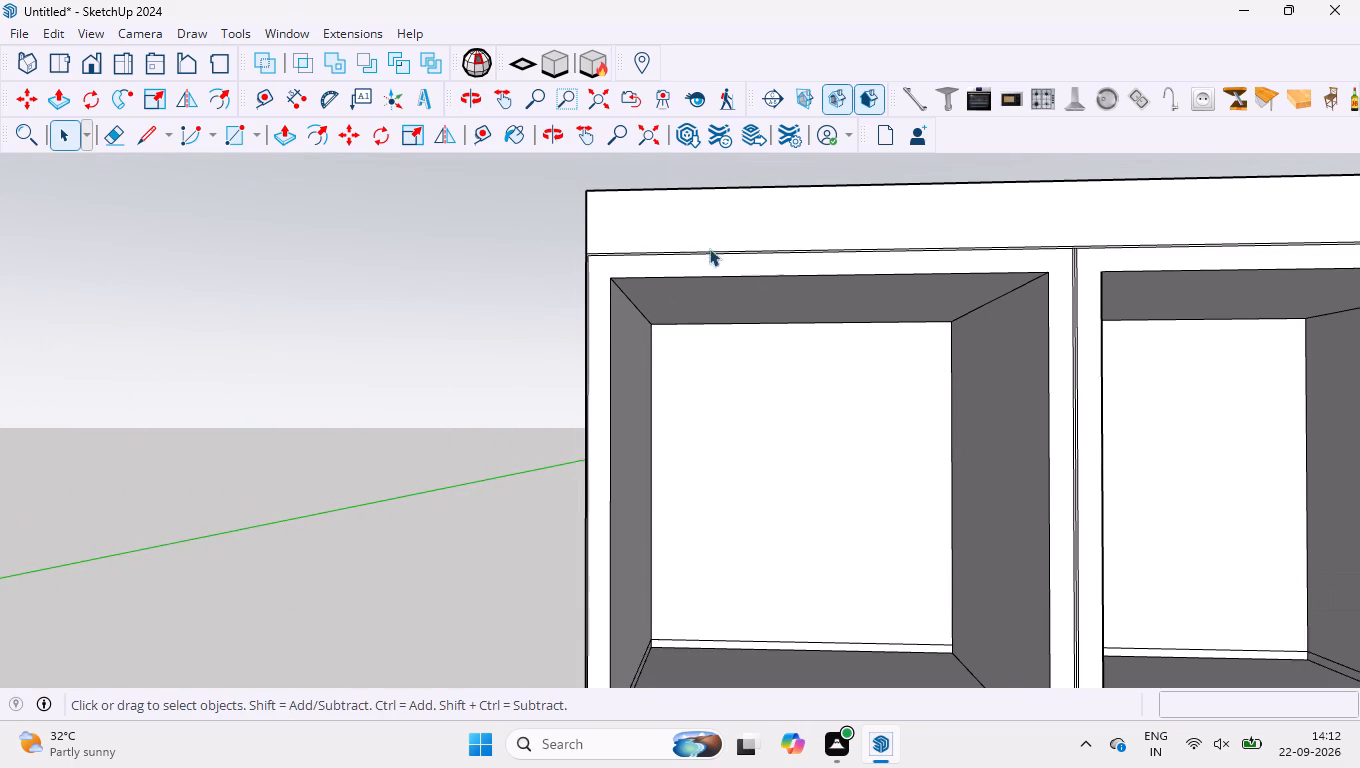
middle_click_drag(571, 234, 606, 274)
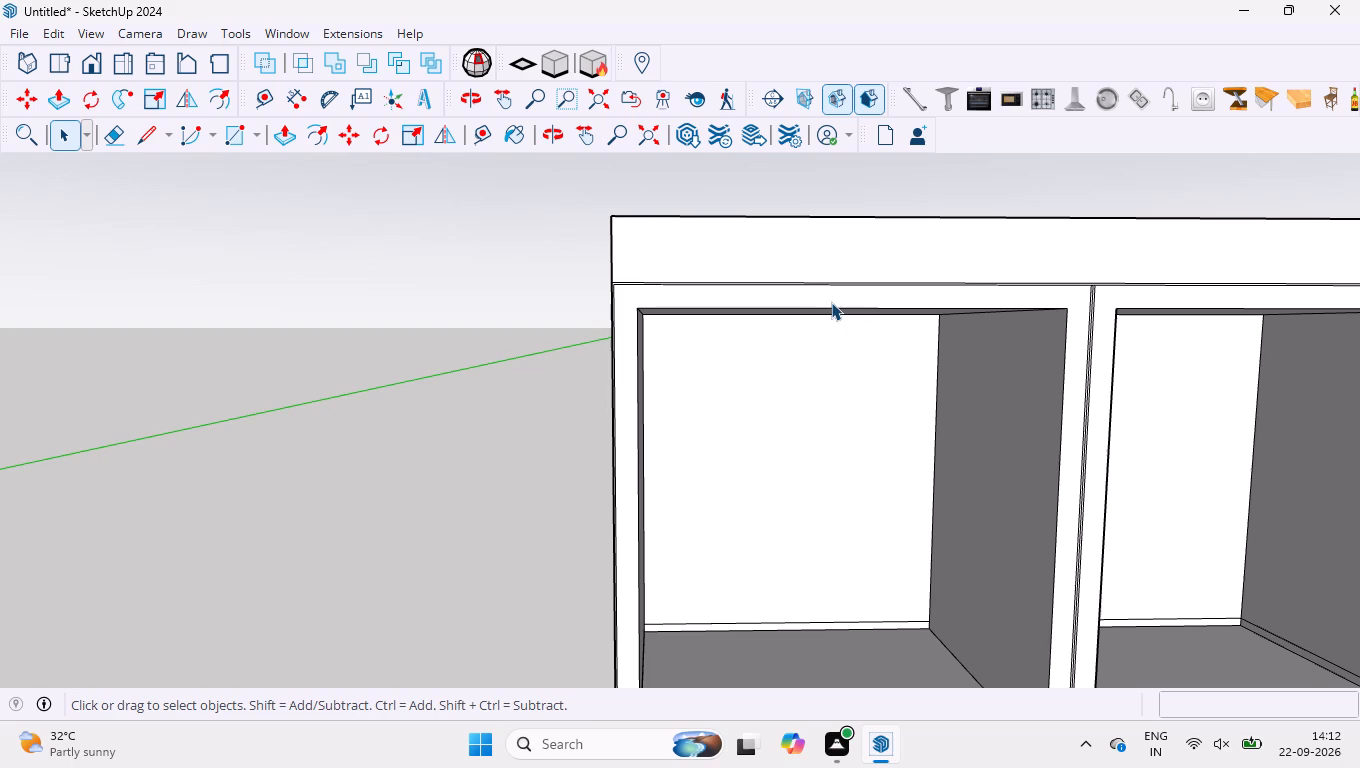
left_click(828, 297)
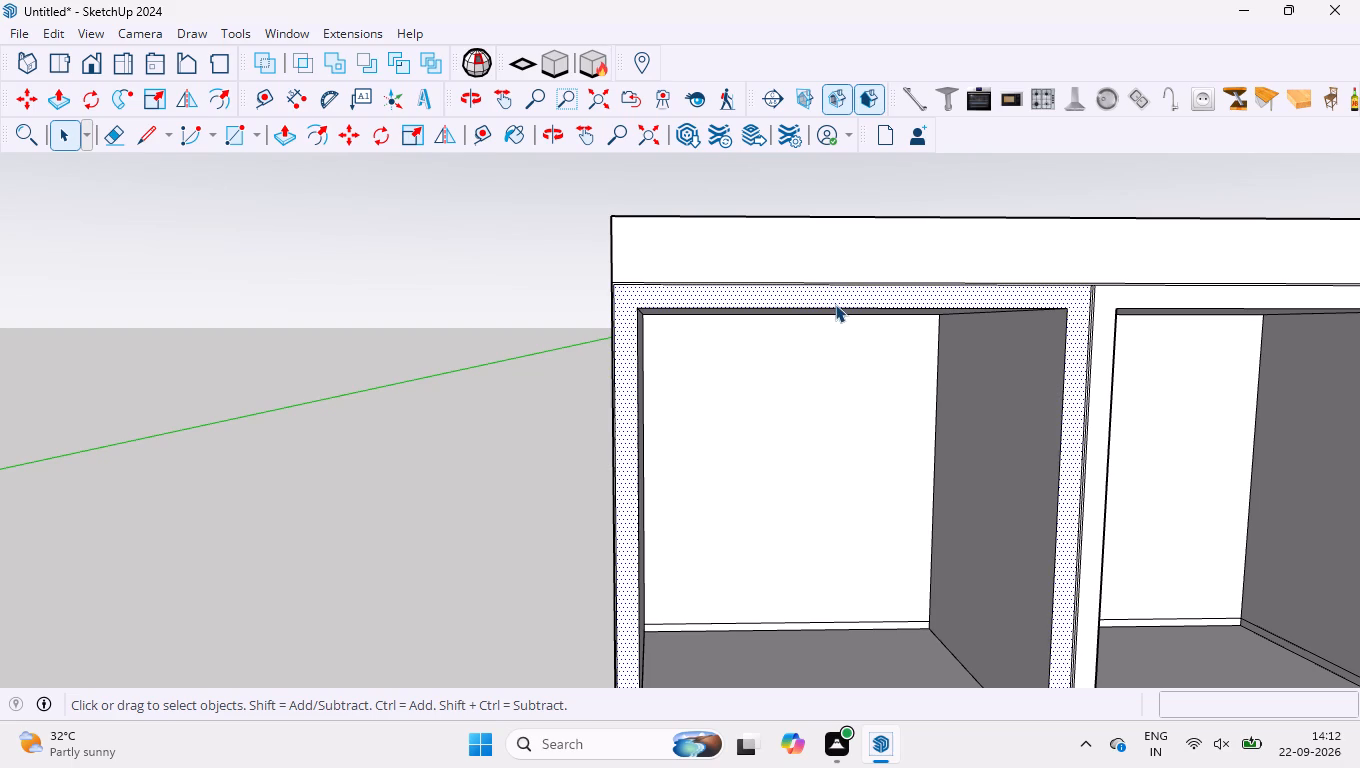
middle_click_drag(817, 291, 858, 349)
scroll(752, 336, "up", 8)
scroll(492, 382, "up", 1)
middle_click_drag(495, 382, 541, 412)
key("p")
left_click(671, 365)
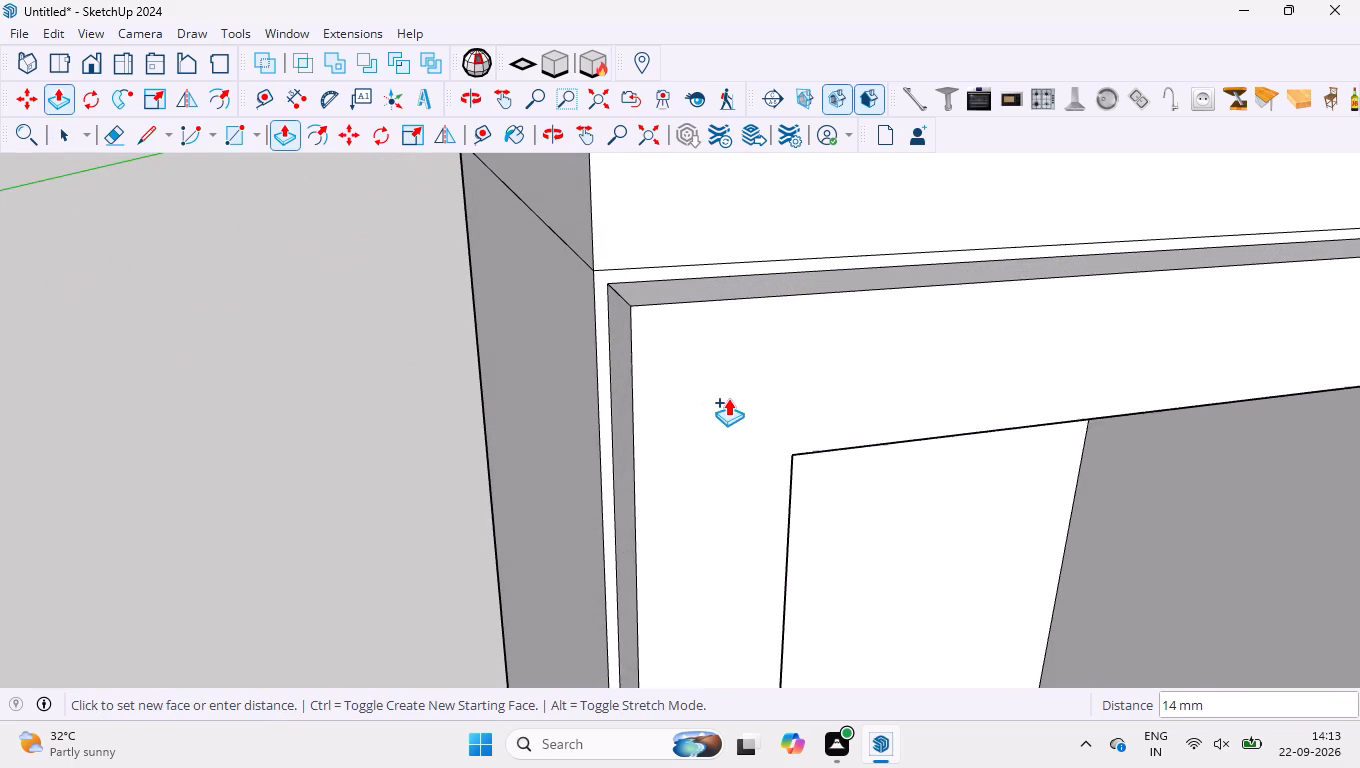
type("18")
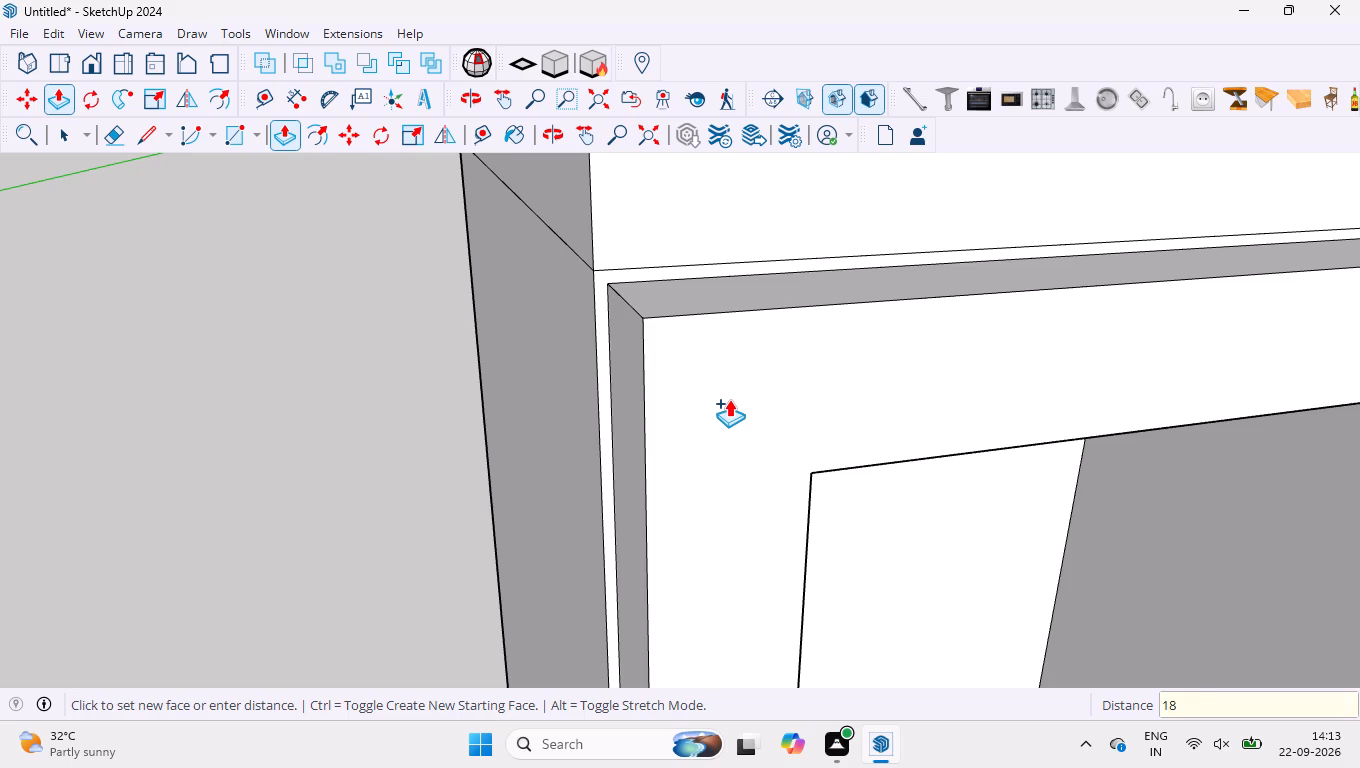
key("Return")
Pull the front frame face around the shelving unit's right bay outward by the same 18 mm.
scroll(616, 361, "down", 13)
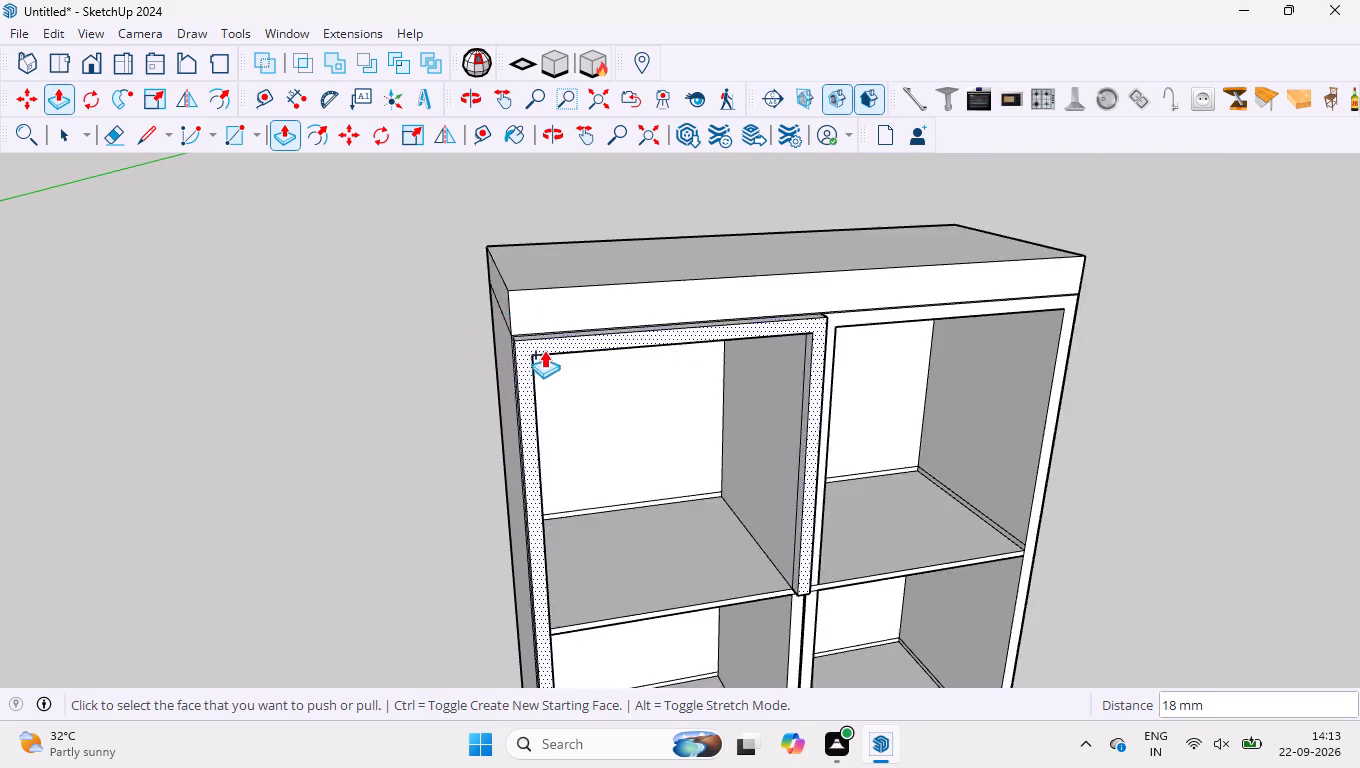
scroll(544, 350, "down", 4)
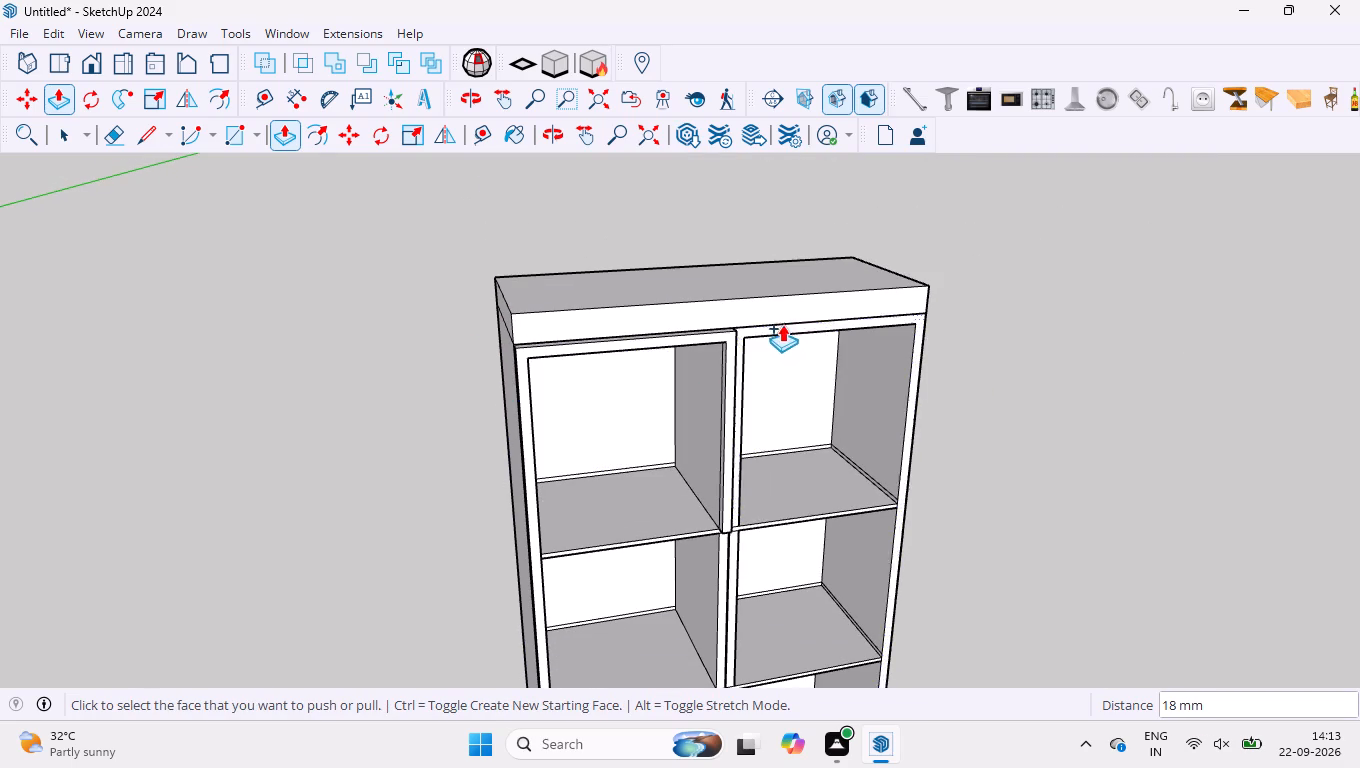
scroll(782, 323, "up", 10)
double_click(772, 334)
scroll(716, 321, "down", 7)
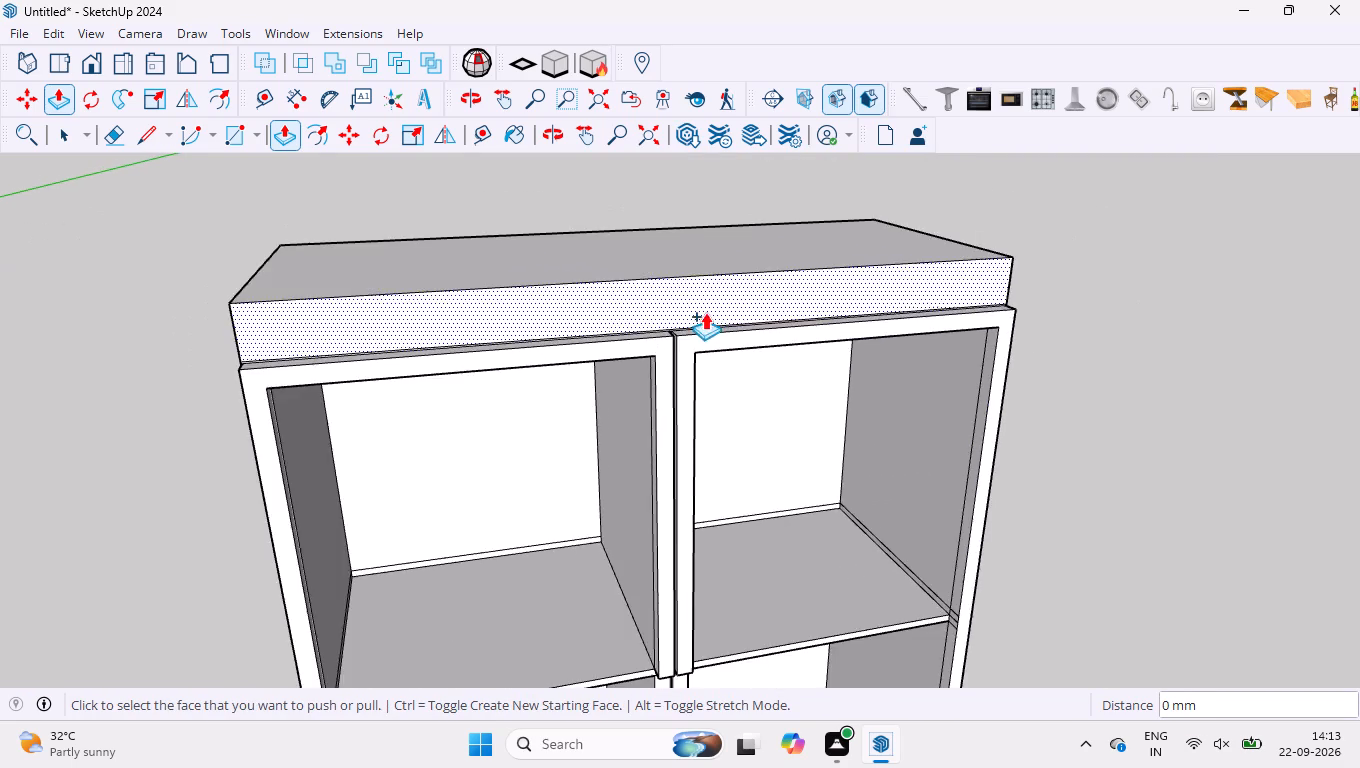
Pull the two thin strips between the top tier's centre uprights forward by the same 18 mm.
scroll(705, 312, "down", 3)
scroll(696, 355, "up", 16)
middle_click_drag(685, 330, 632, 344)
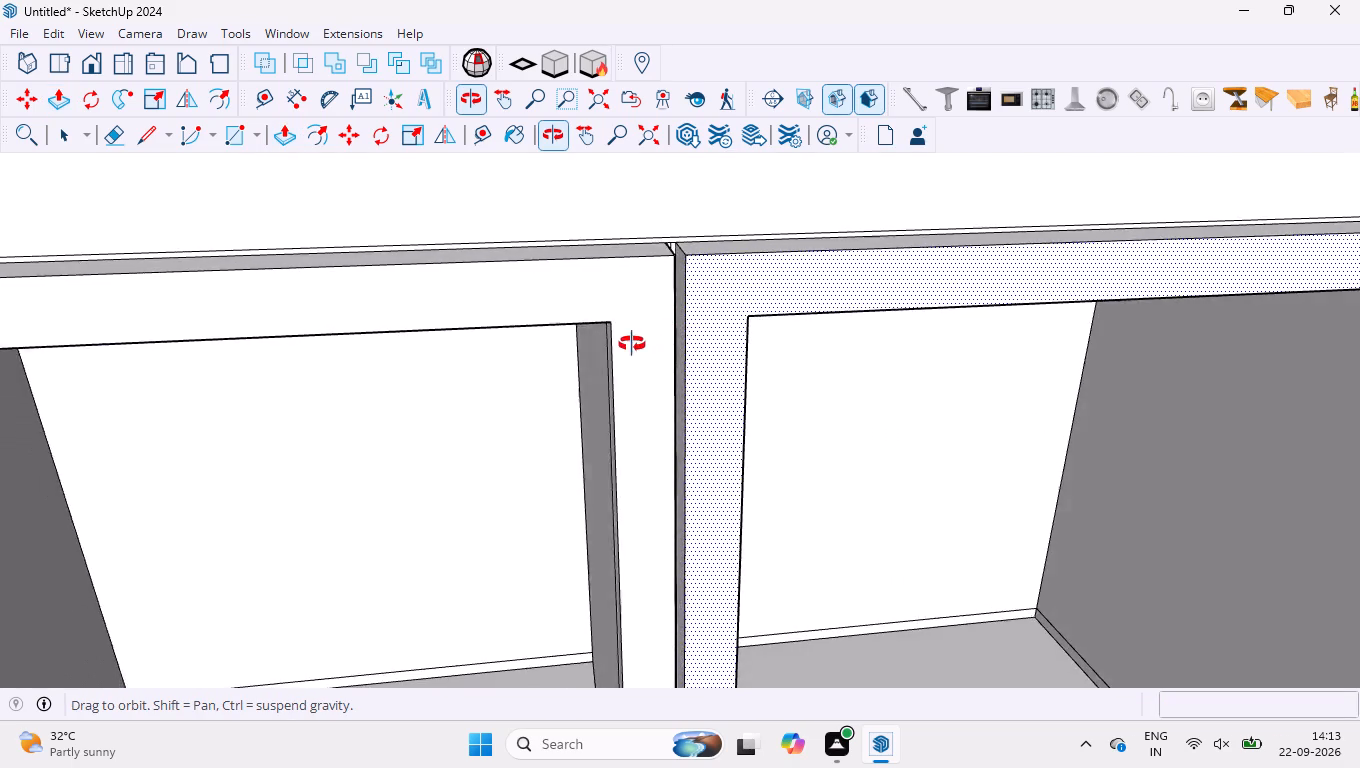
middle_click_drag(632, 344, 603, 348)
scroll(649, 242, "down", 5)
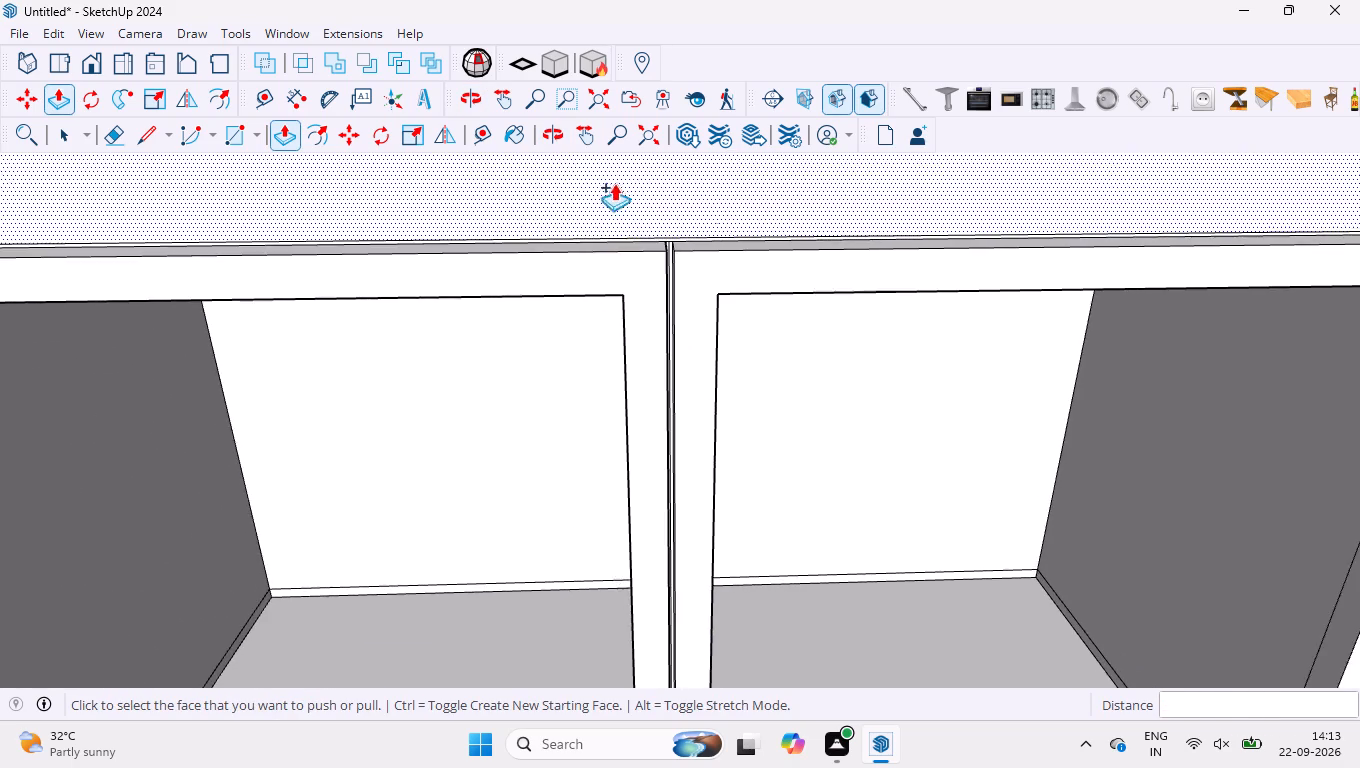
scroll(614, 183, "down", 11)
middle_click_drag(645, 532, 649, 451)
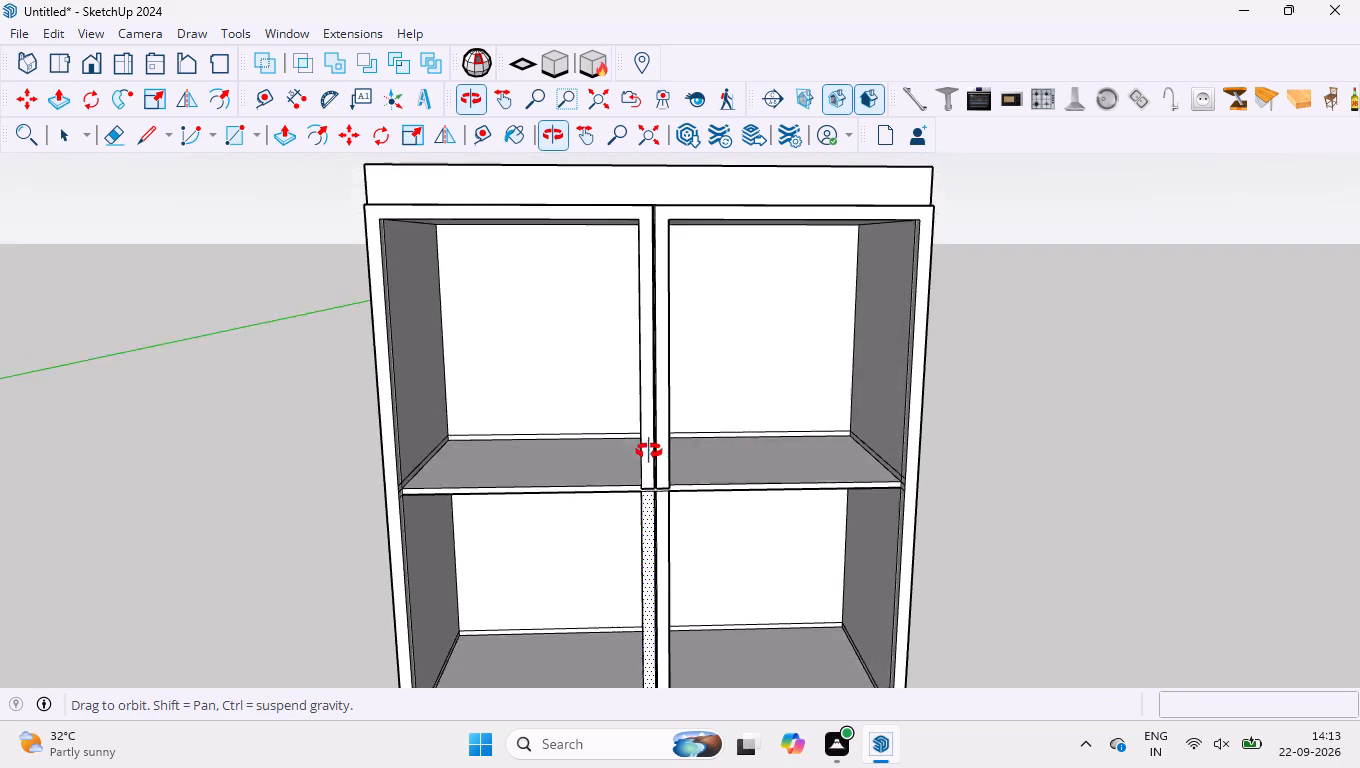
middle_click_drag(649, 451, 655, 430)
scroll(660, 457, "up", 15)
middle_click_drag(682, 436, 669, 441)
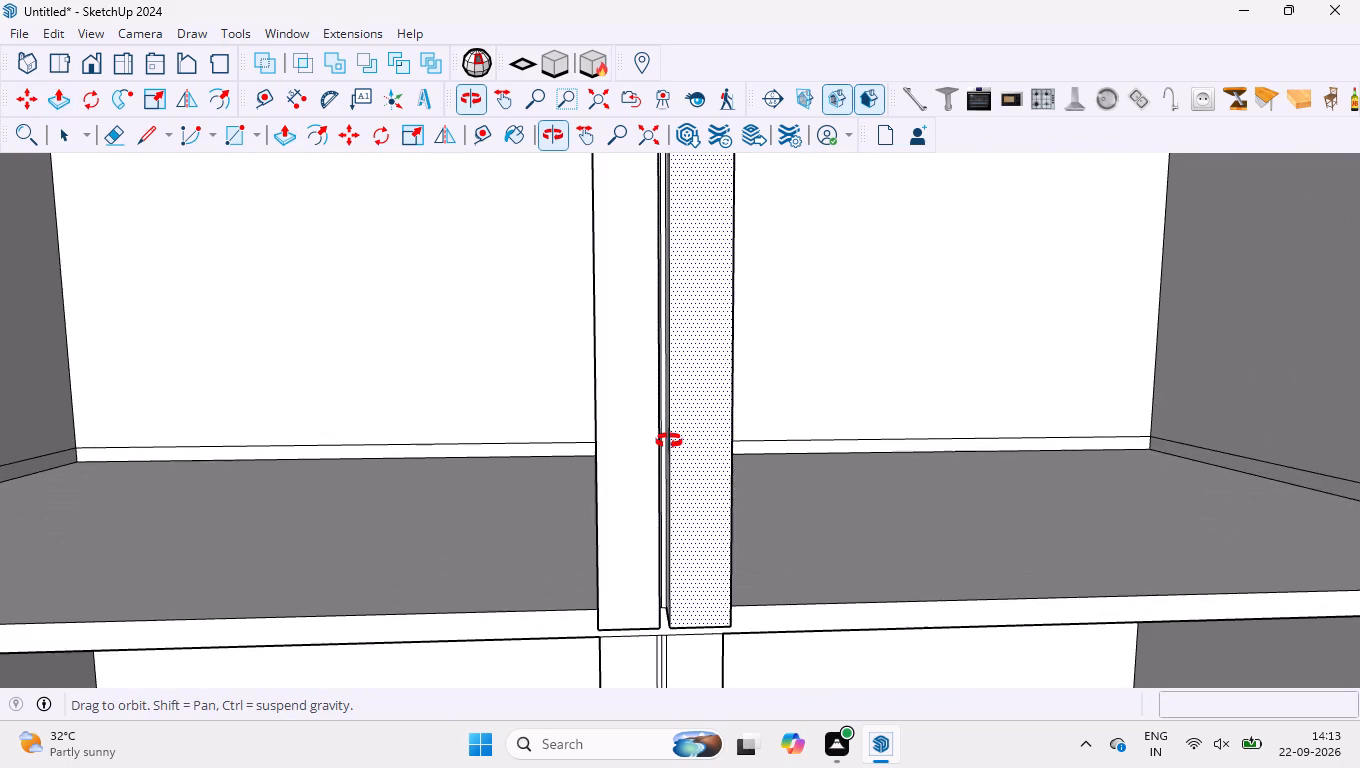
middle_click_drag(669, 441, 632, 444)
scroll(648, 451, "up", 20)
middle_click_drag(671, 422, 672, 422)
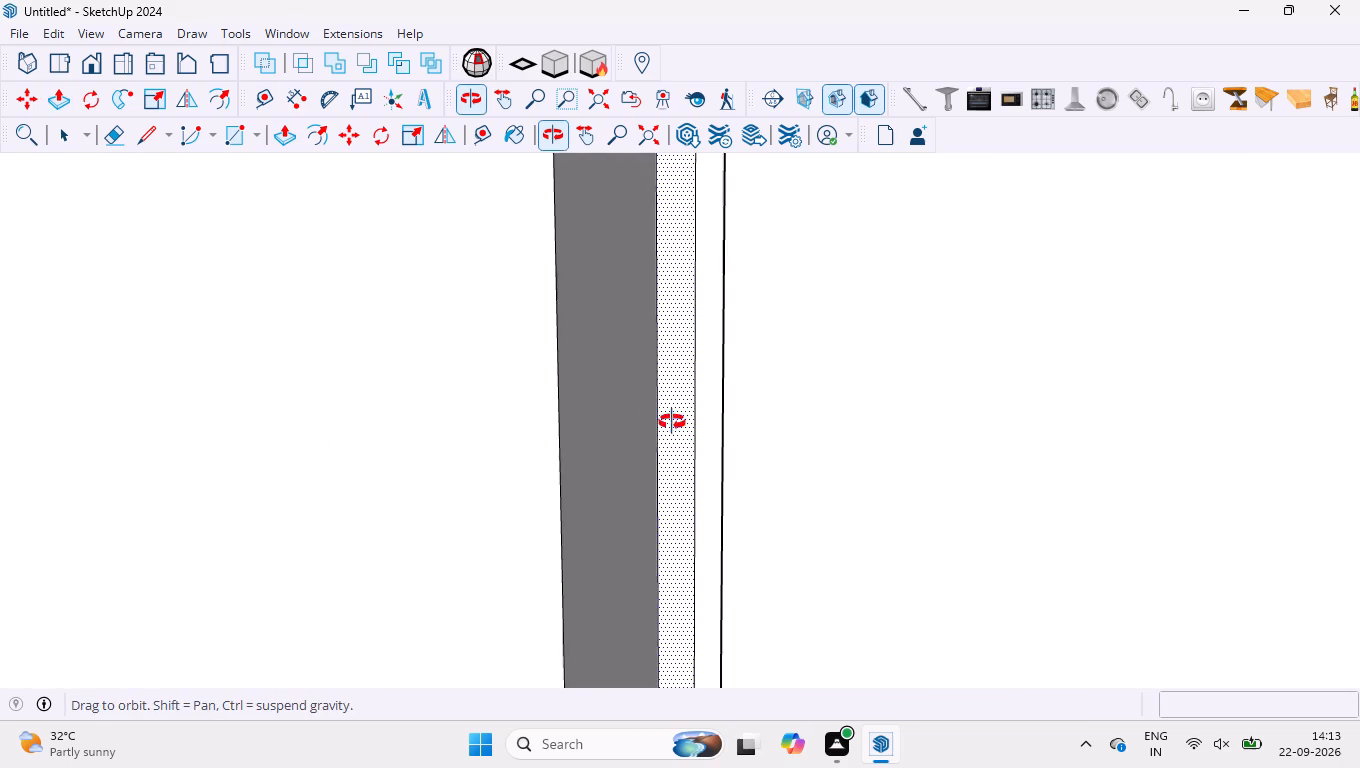
middle_click_drag(672, 422, 692, 427)
double_click(715, 413)
double_click(691, 405)
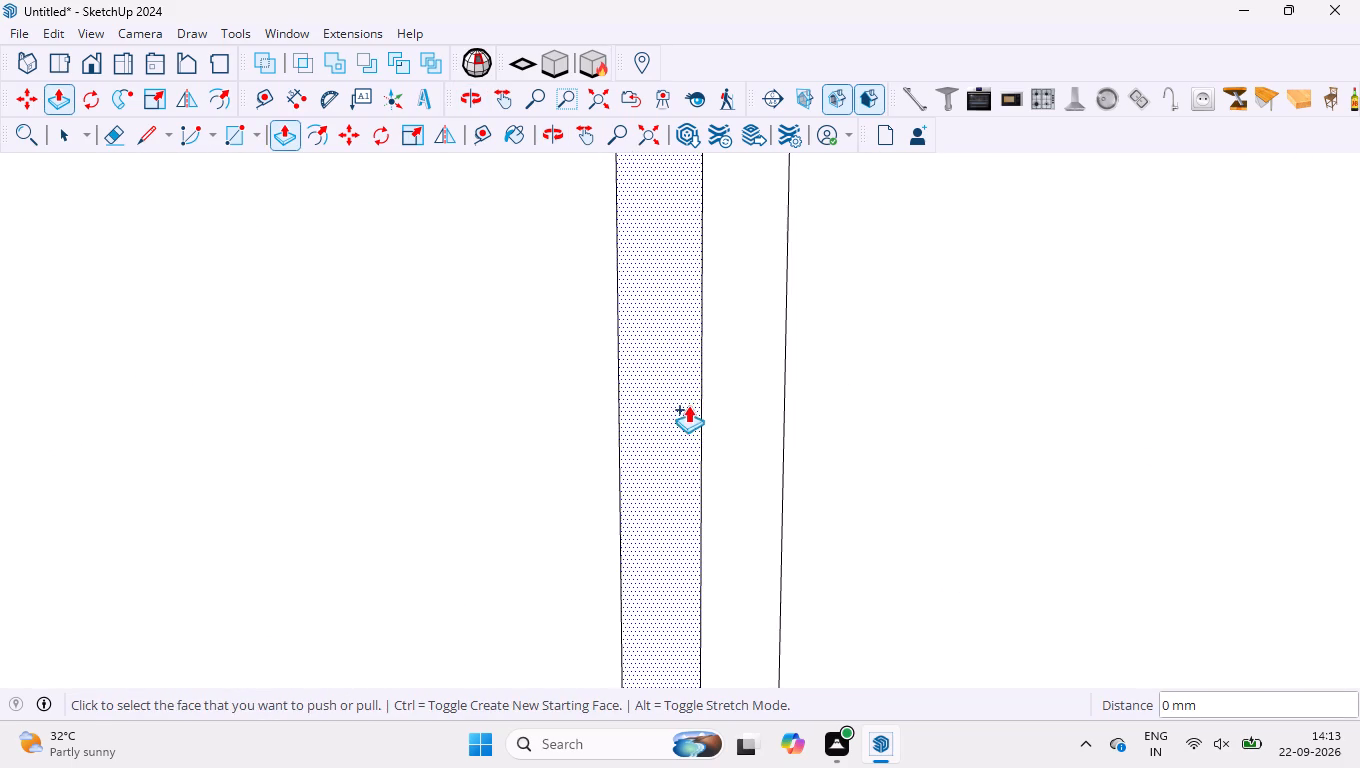
Pull both centre upright faces and the two thin strips between them, in the second tier from the top, forward by 18 mm.
scroll(688, 412, "down", 20)
scroll(688, 412, "down", 20)
scroll(688, 412, "down", 1)
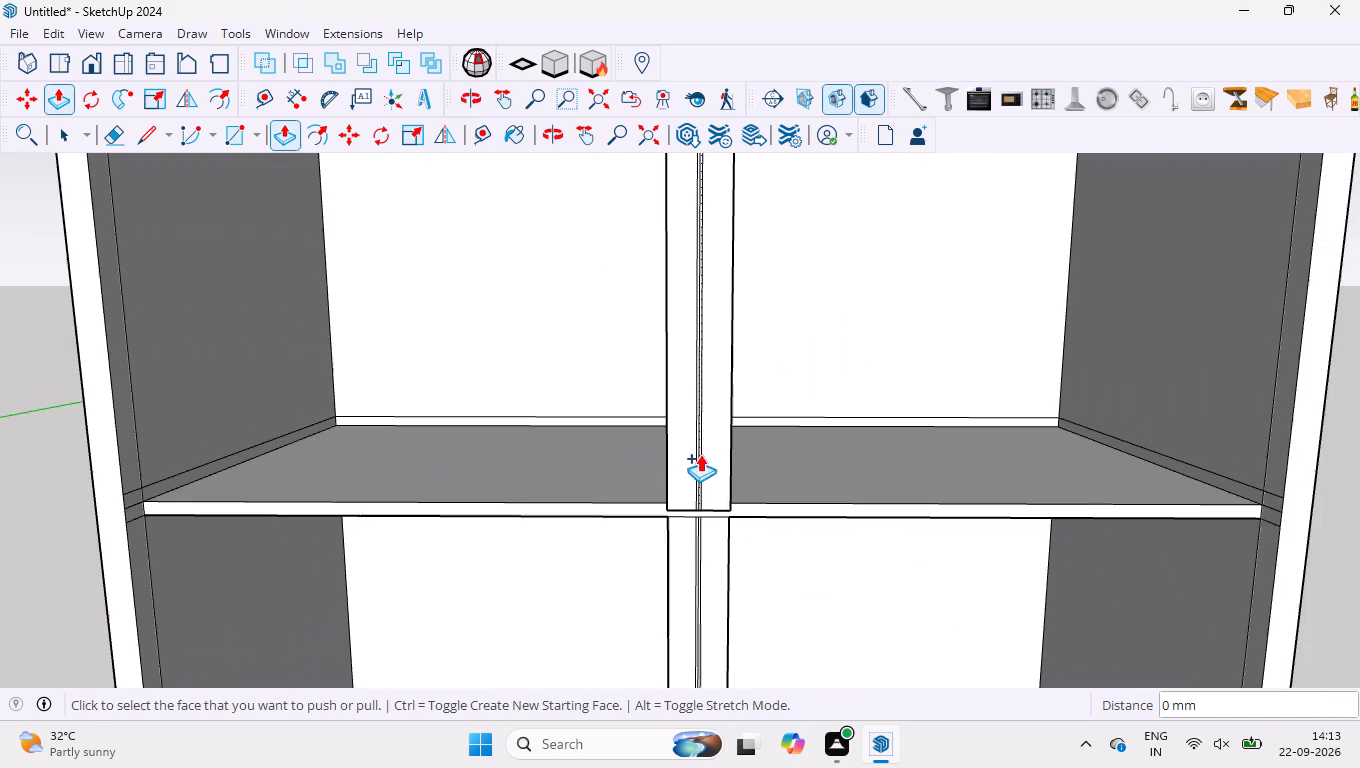
scroll(702, 545, "up", 16)
middle_click_drag(707, 491, 719, 470)
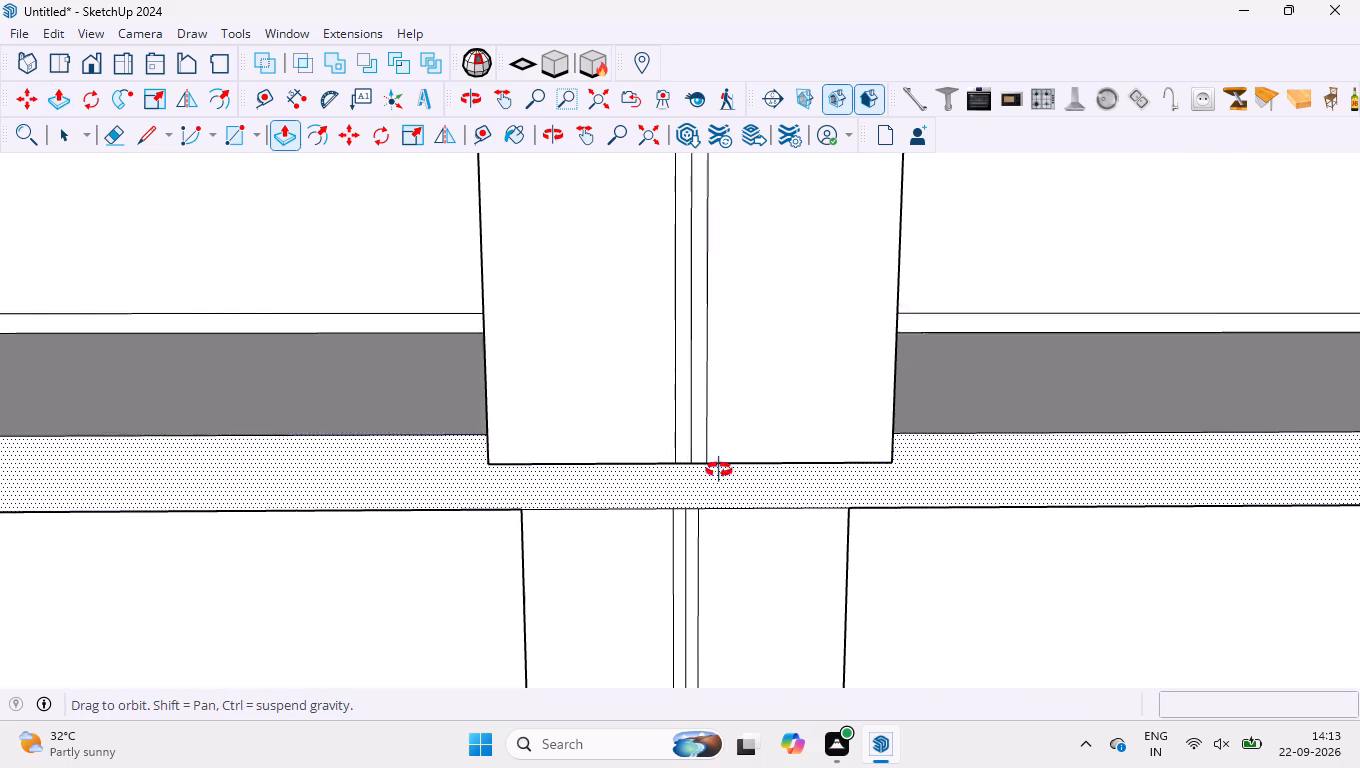
middle_click_drag(719, 470, 714, 414)
scroll(714, 414, "up", 1)
scroll(667, 541, "up", 4)
double_click(897, 610)
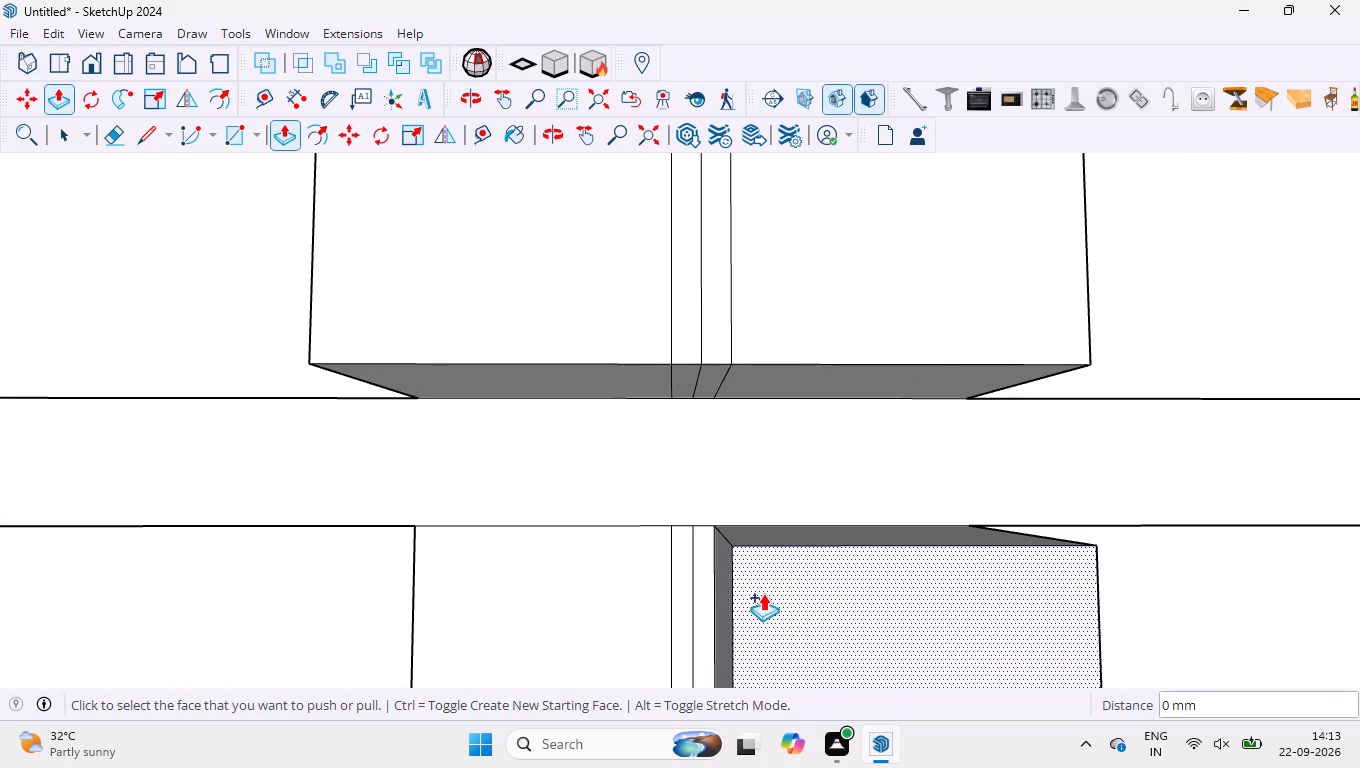
double_click(710, 578)
double_click(689, 578)
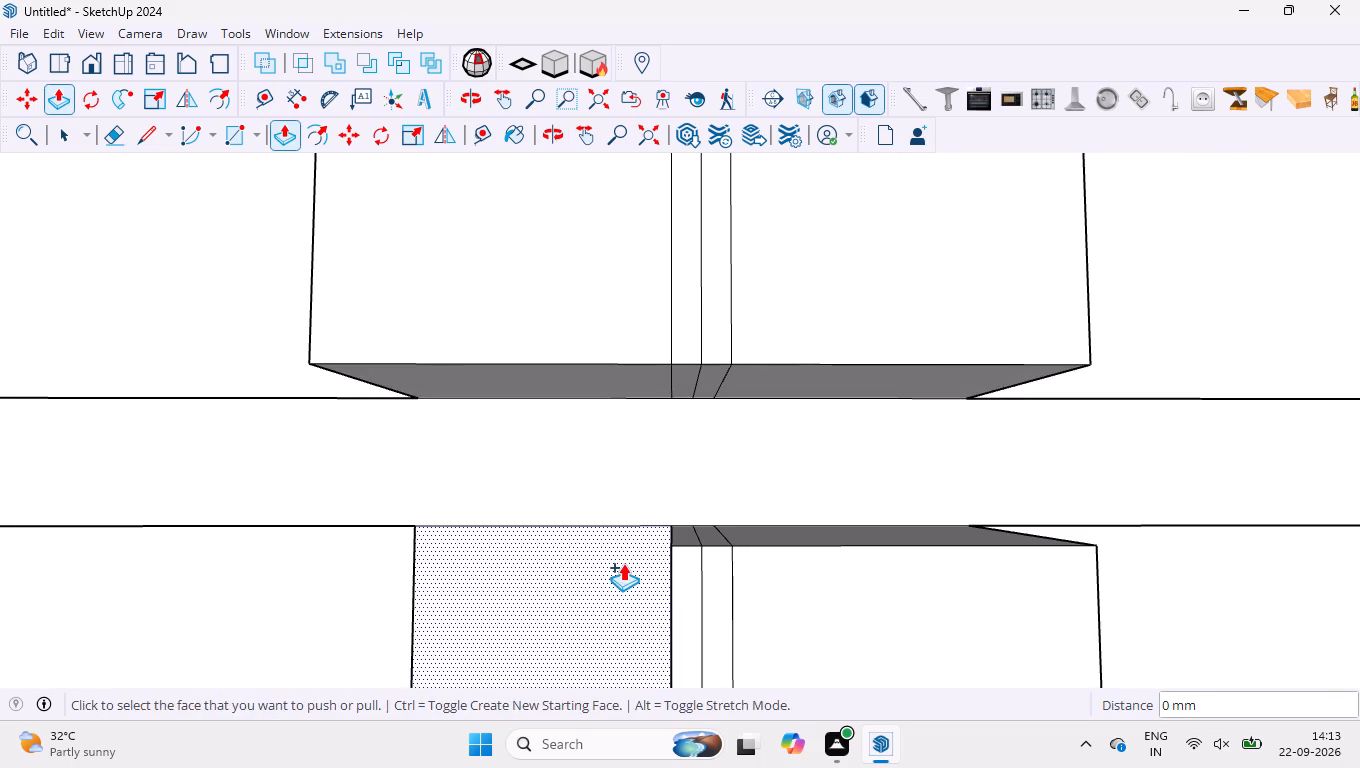
double_click(623, 563)
Pull both centre upright faces and the two thin strips between them in the middle tier forward by 18 mm.
scroll(711, 463, "down", 20)
scroll(711, 463, "down", 8)
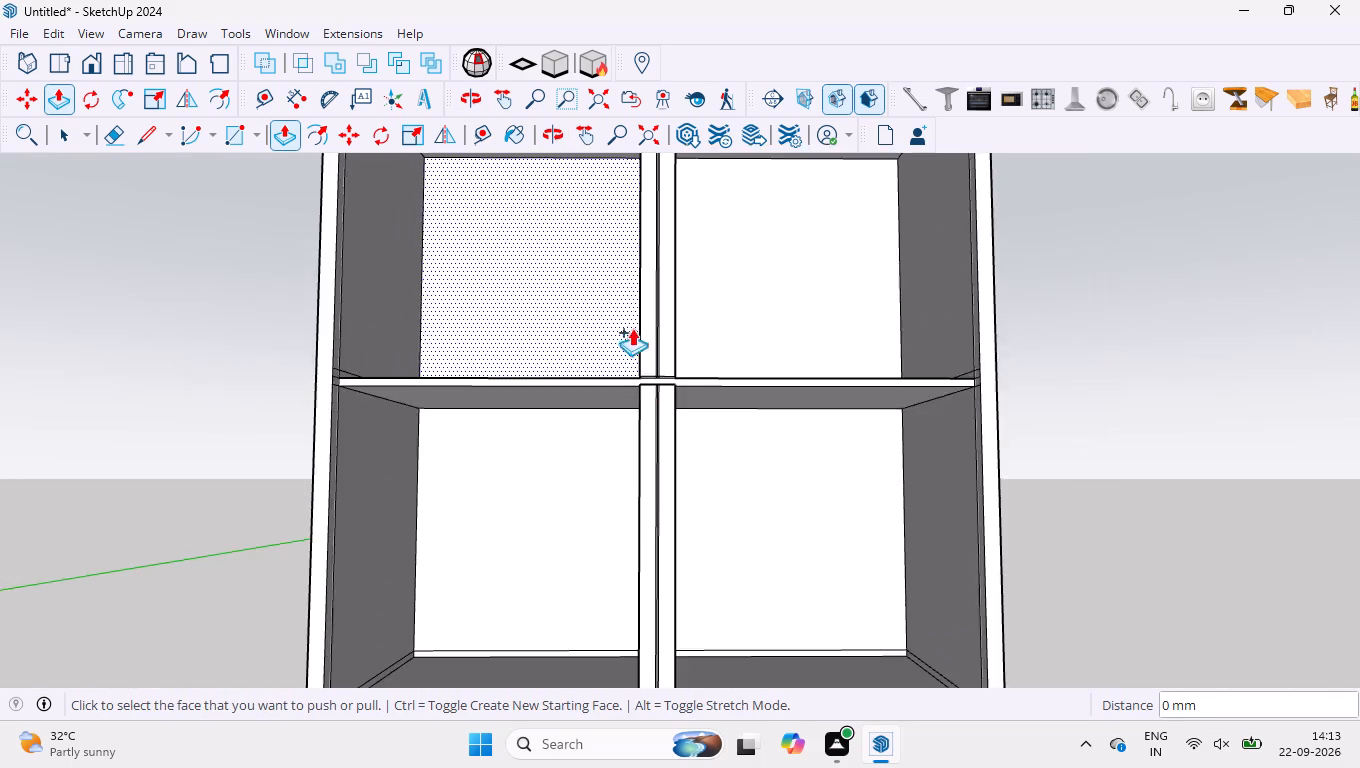
scroll(632, 328, "down", 3)
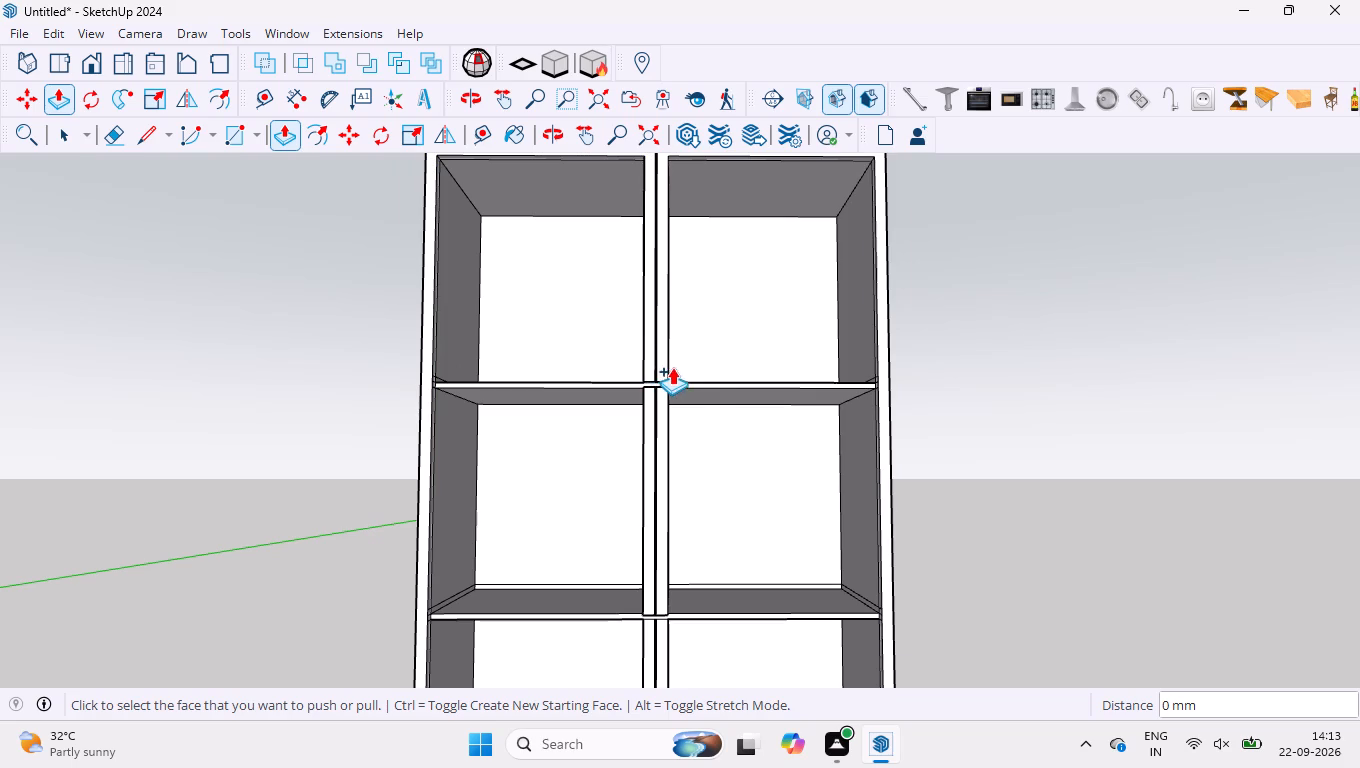
scroll(653, 390, "down", 4)
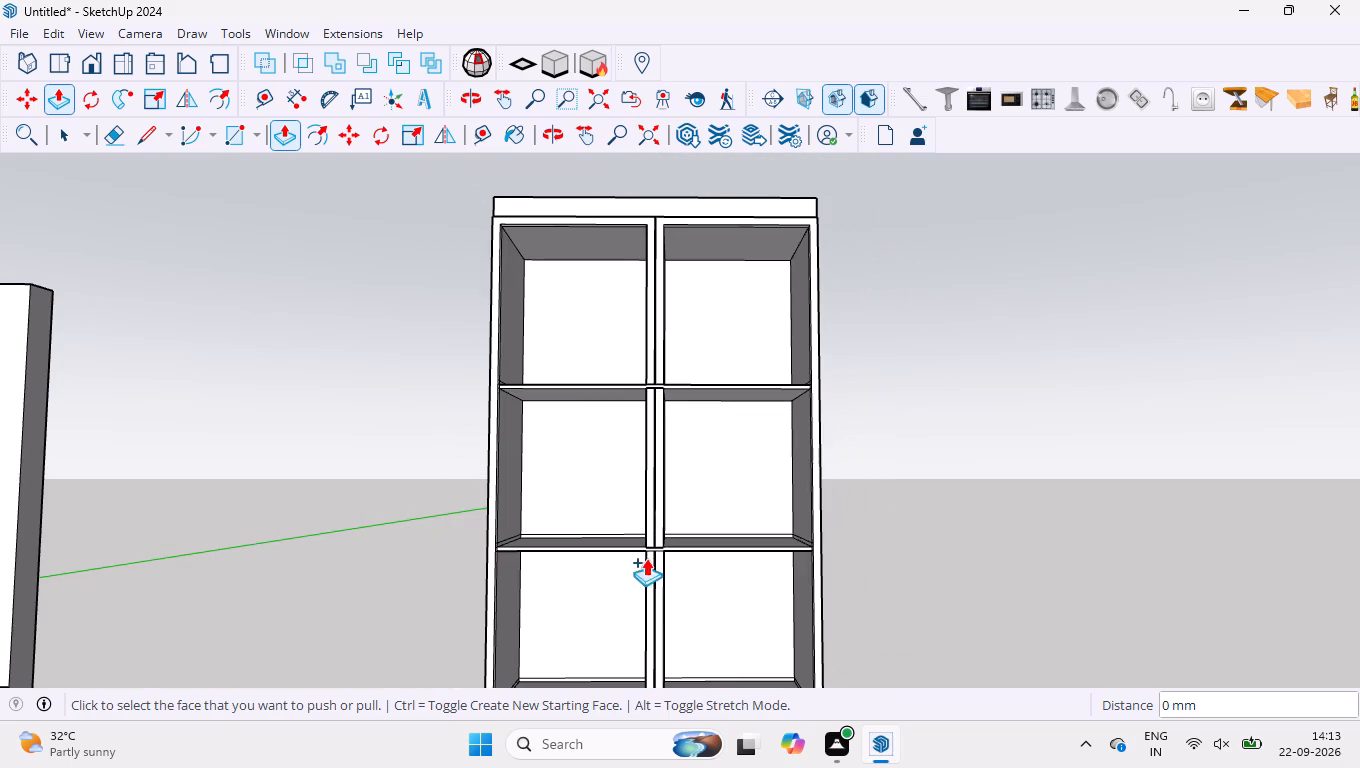
scroll(656, 461, "down", 2)
scroll(649, 621, "up", 13)
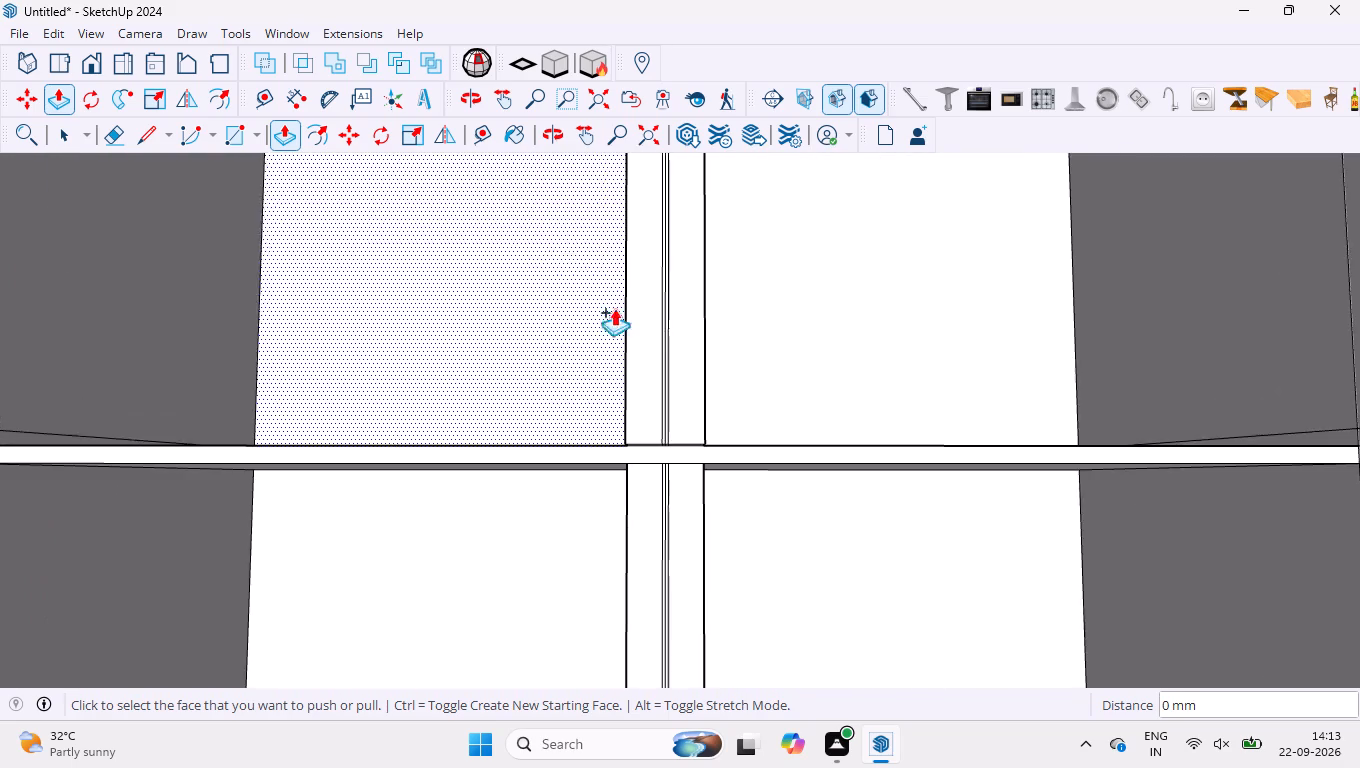
scroll(635, 370, "up", 4)
scroll(672, 507, "up", 16)
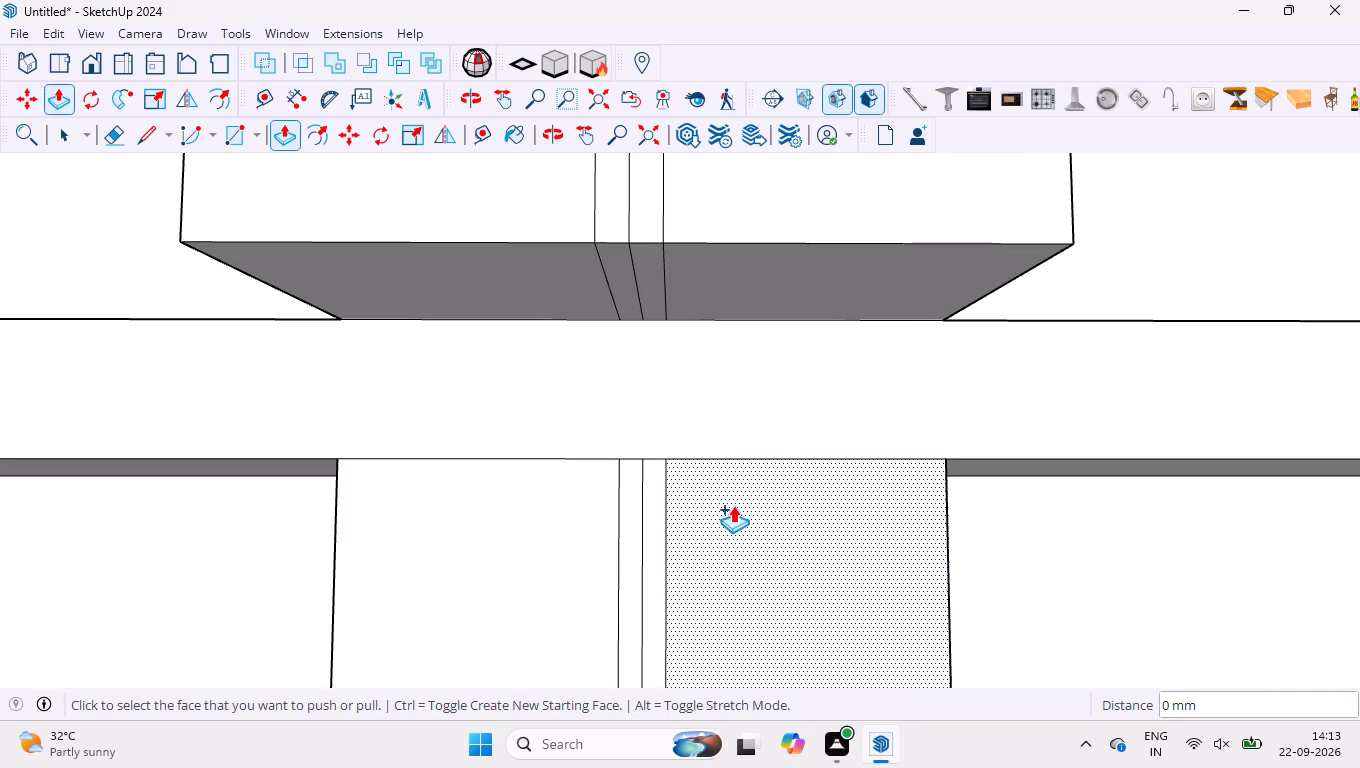
double_click(733, 505)
scroll(621, 510, "up", 5)
double_click(685, 519)
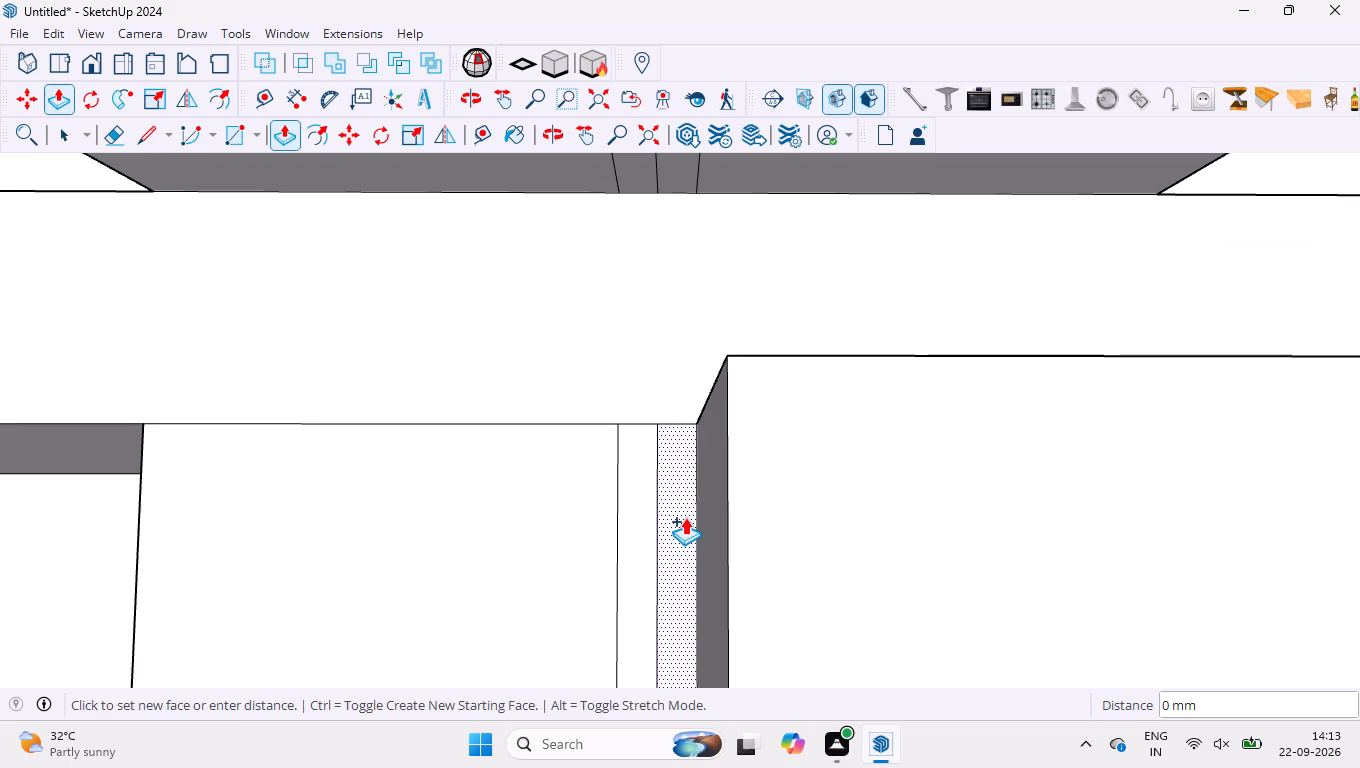
double_click(635, 515)
double_click(471, 485)
Pull both centre upright faces and the two thin strips in the fourth tier from the top forward by 18 mm.
scroll(538, 390, "down", 3)
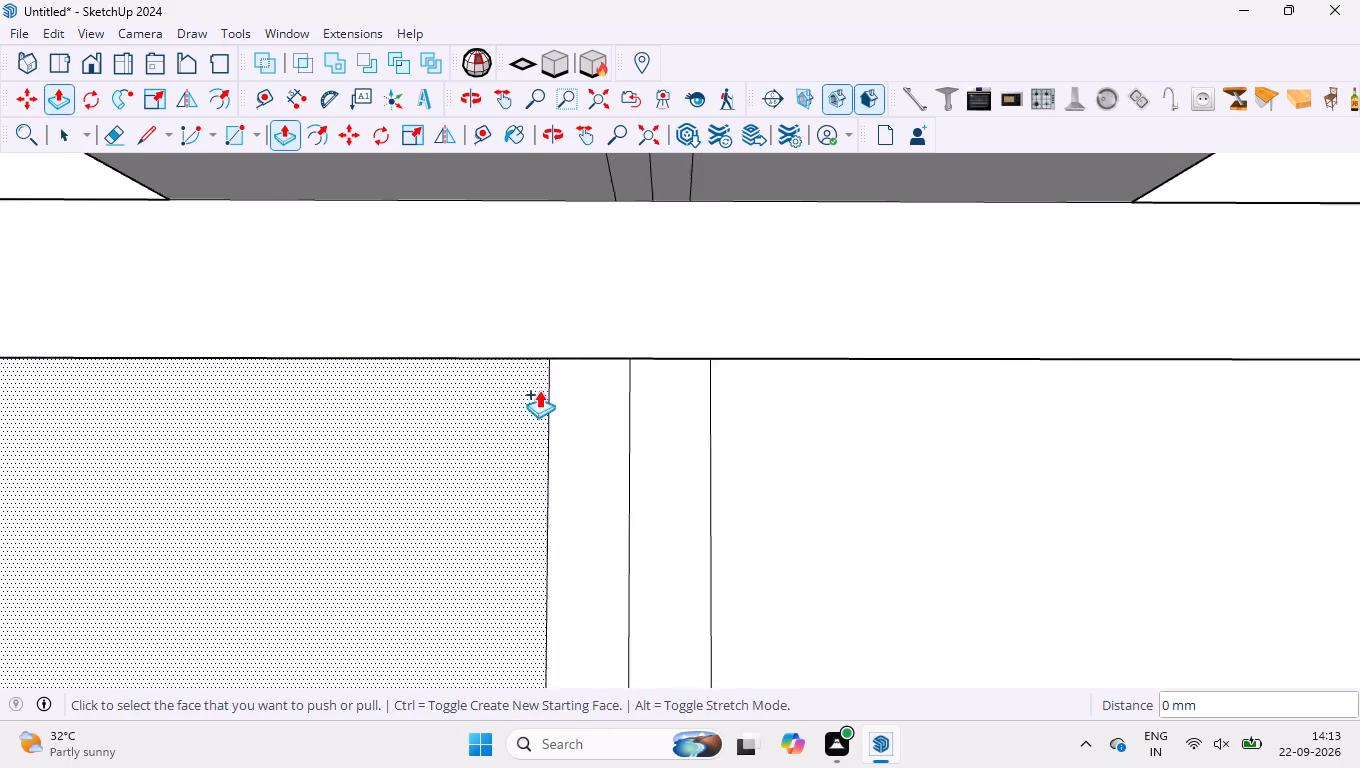
scroll(539, 390, "down", 2)
scroll(637, 228, "down", 20)
scroll(599, 254, "down", 5)
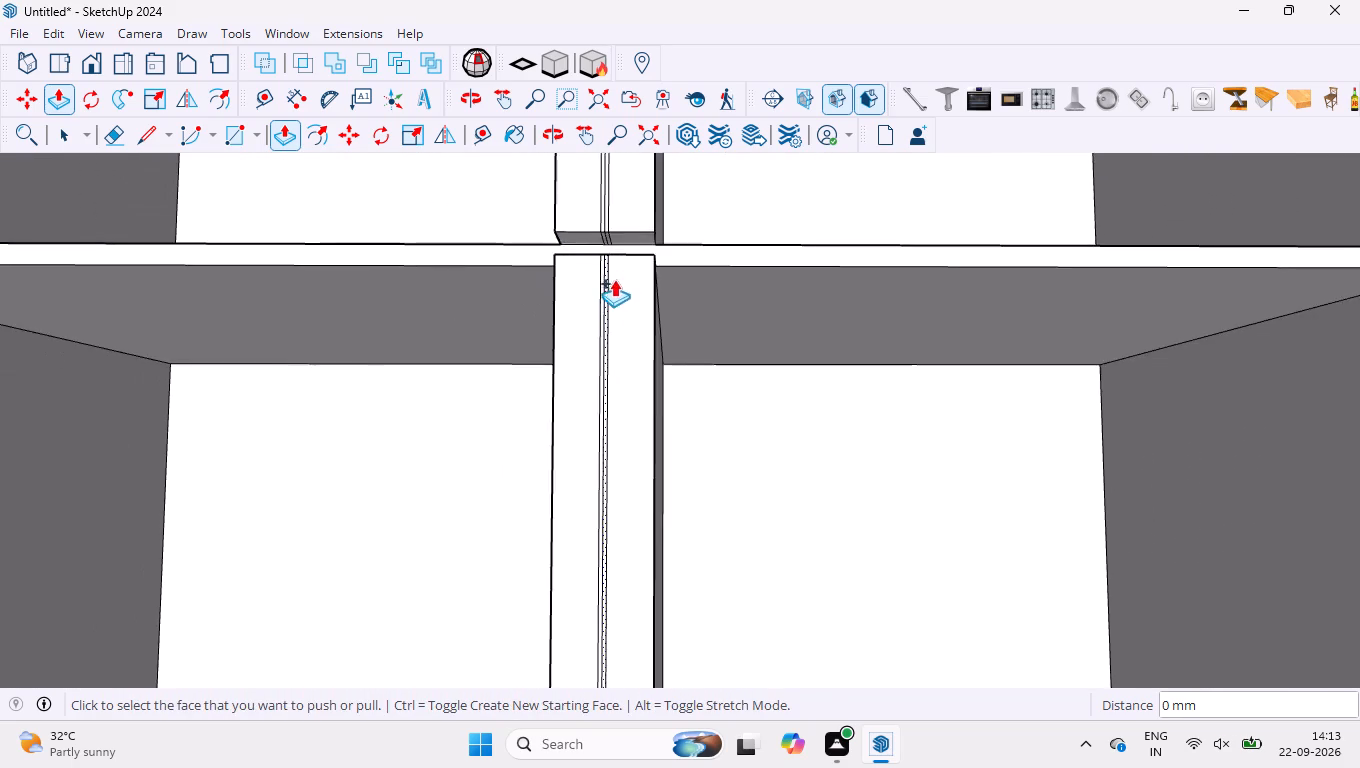
scroll(614, 279, "down", 20)
scroll(614, 279, "down", 2)
scroll(592, 589, "up", 5)
scroll(573, 434, "up", 4)
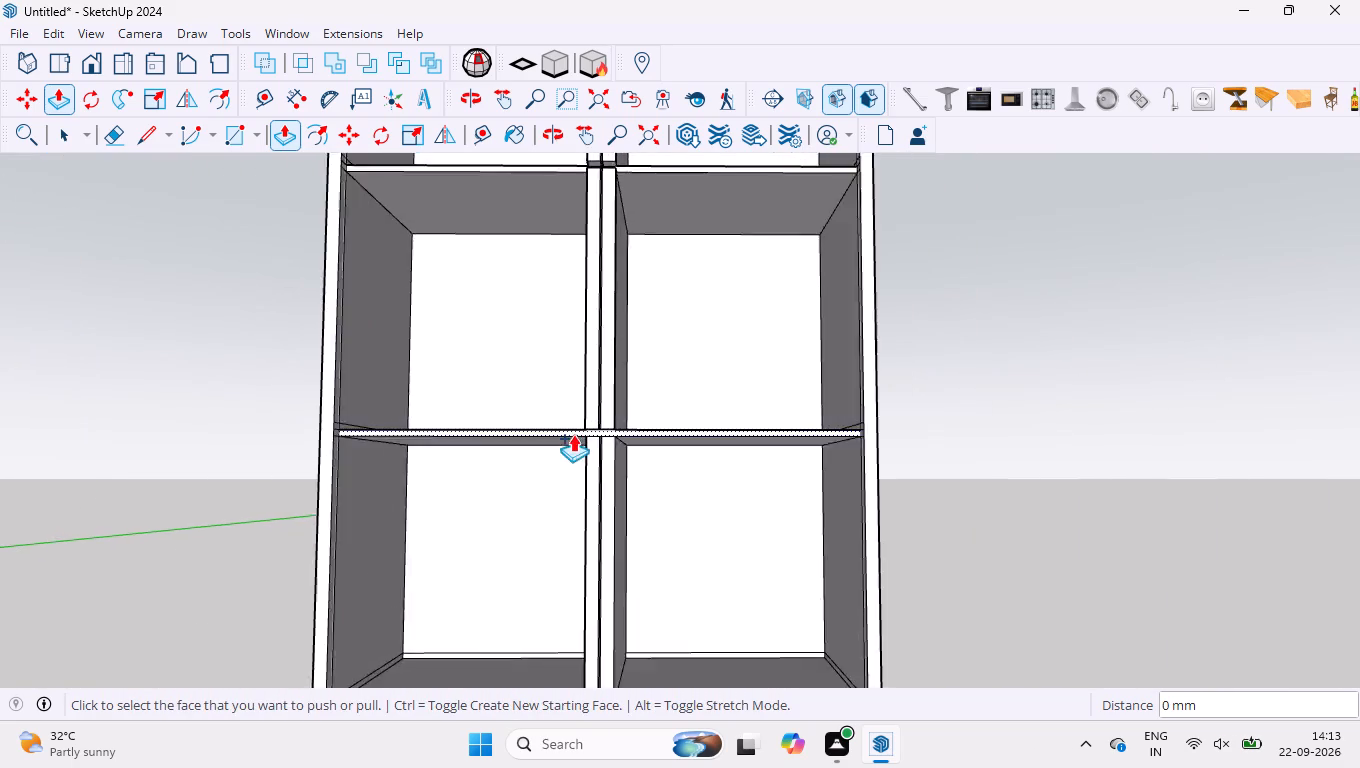
scroll(573, 434, "up", 20)
scroll(573, 434, "up", 7)
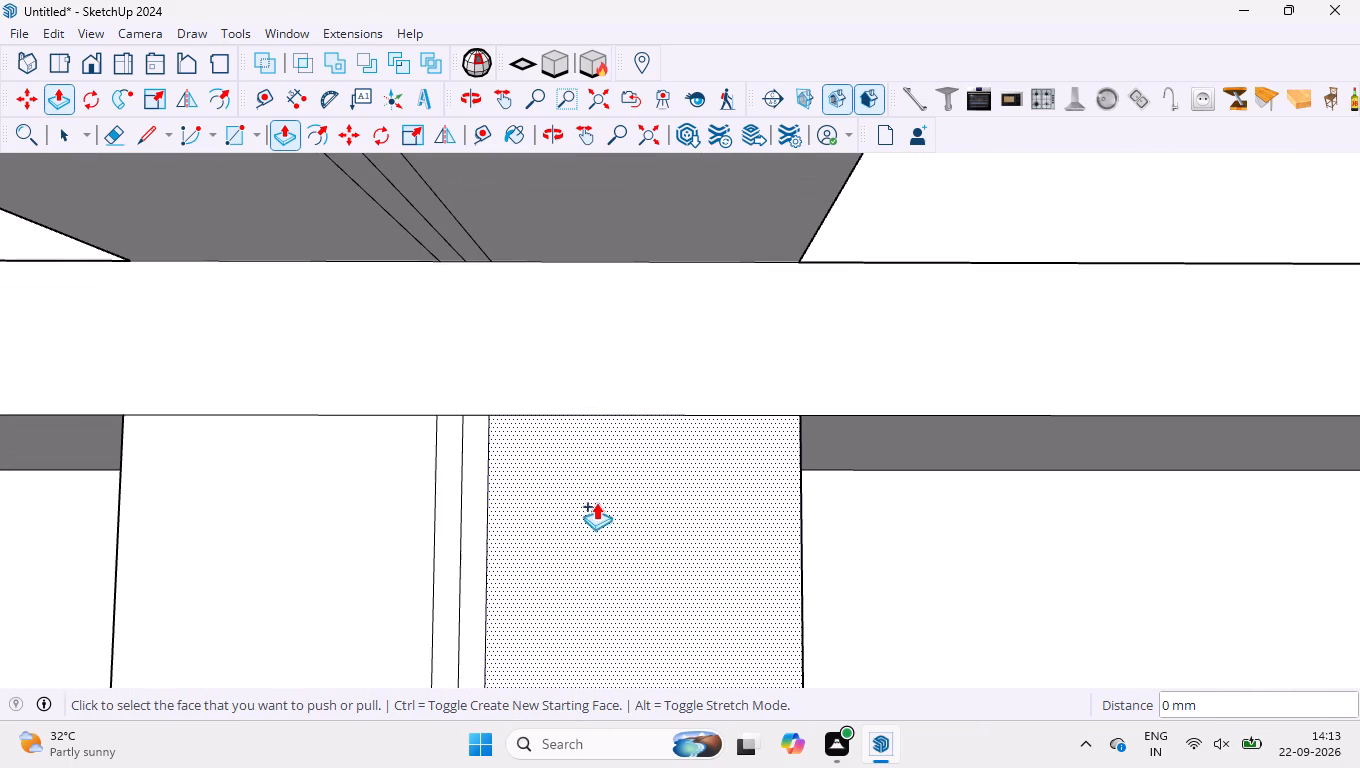
double_click(260, 449)
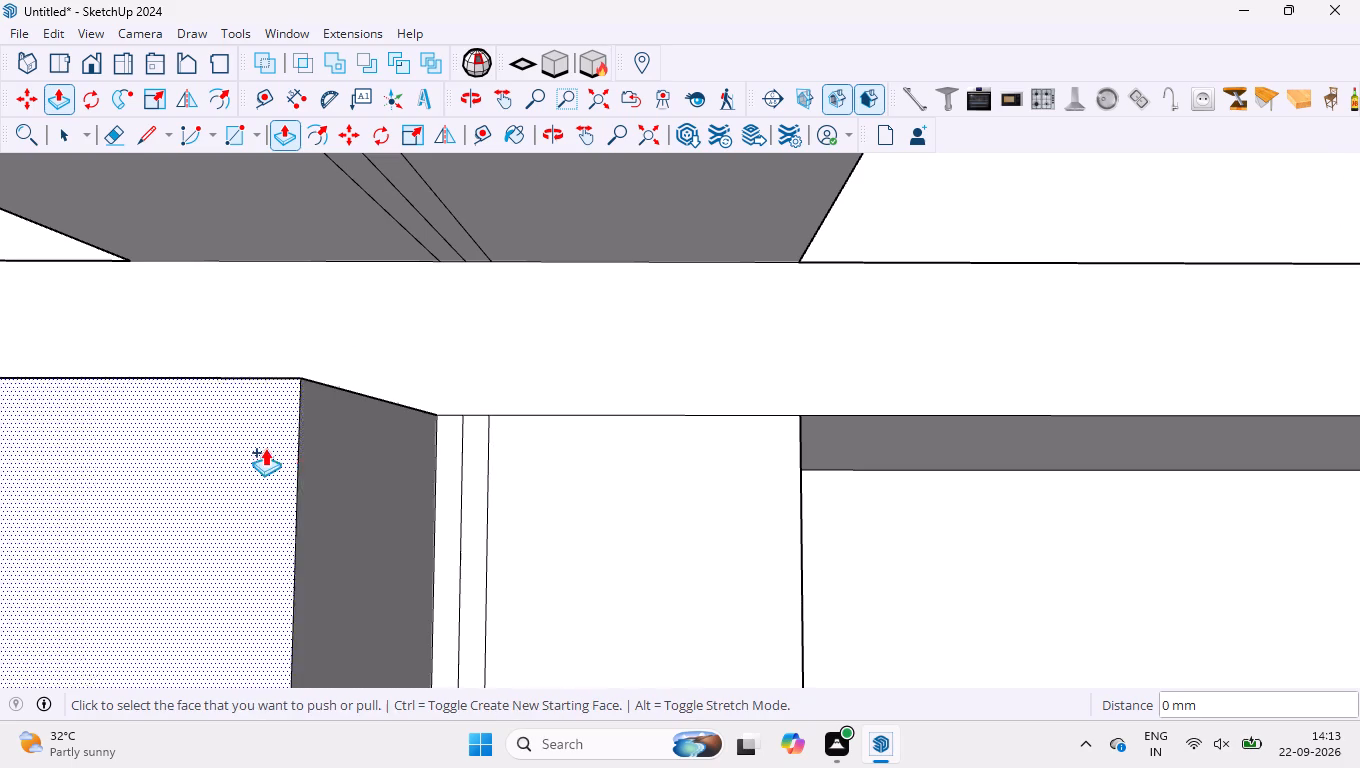
double_click(446, 476)
double_click(471, 476)
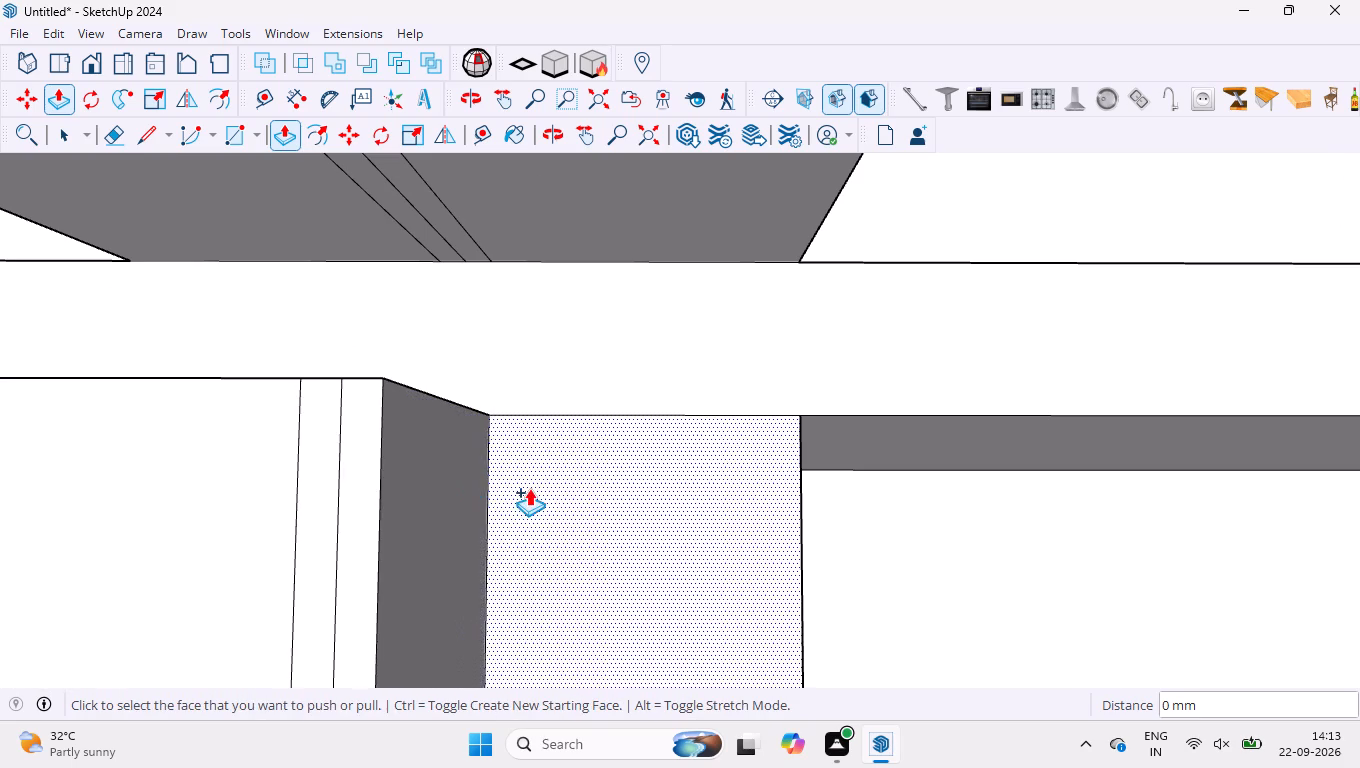
double_click(529, 488)
Pull the two thin strips between the bottom tier's centre uprights forward by the same 18 mm.
scroll(587, 445, "down", 16)
scroll(624, 361, "down", 8)
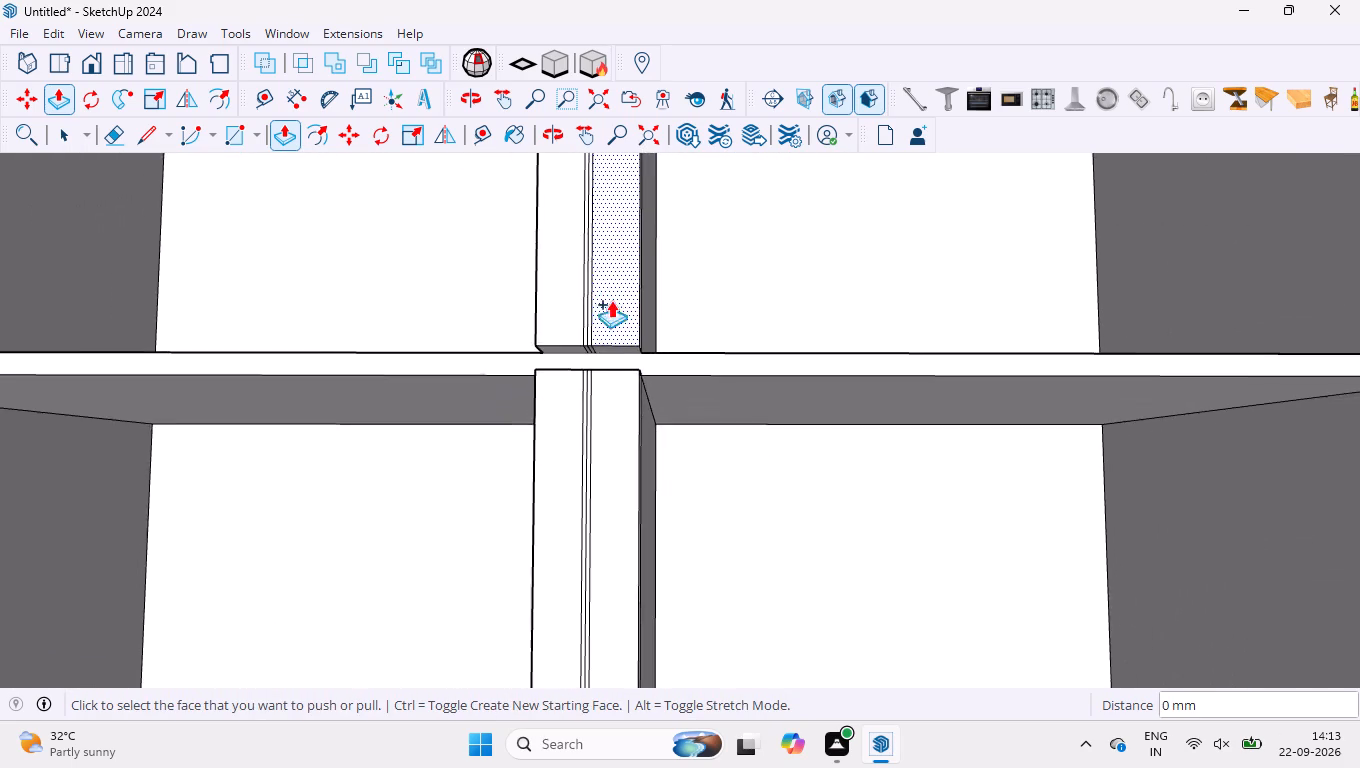
scroll(611, 300, "down", 15)
scroll(620, 505, "down", 4)
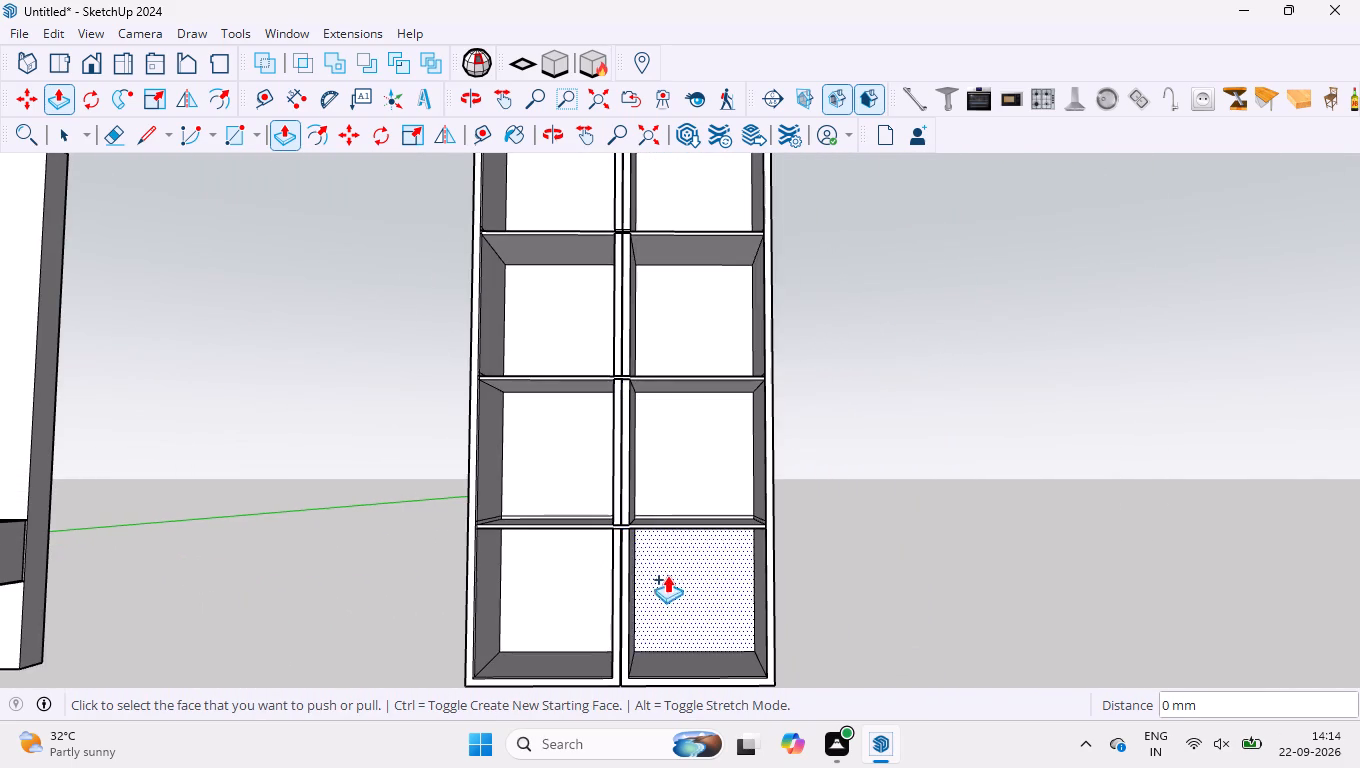
scroll(631, 453, "down", 4)
scroll(638, 589, "up", 9)
scroll(620, 345, "up", 7)
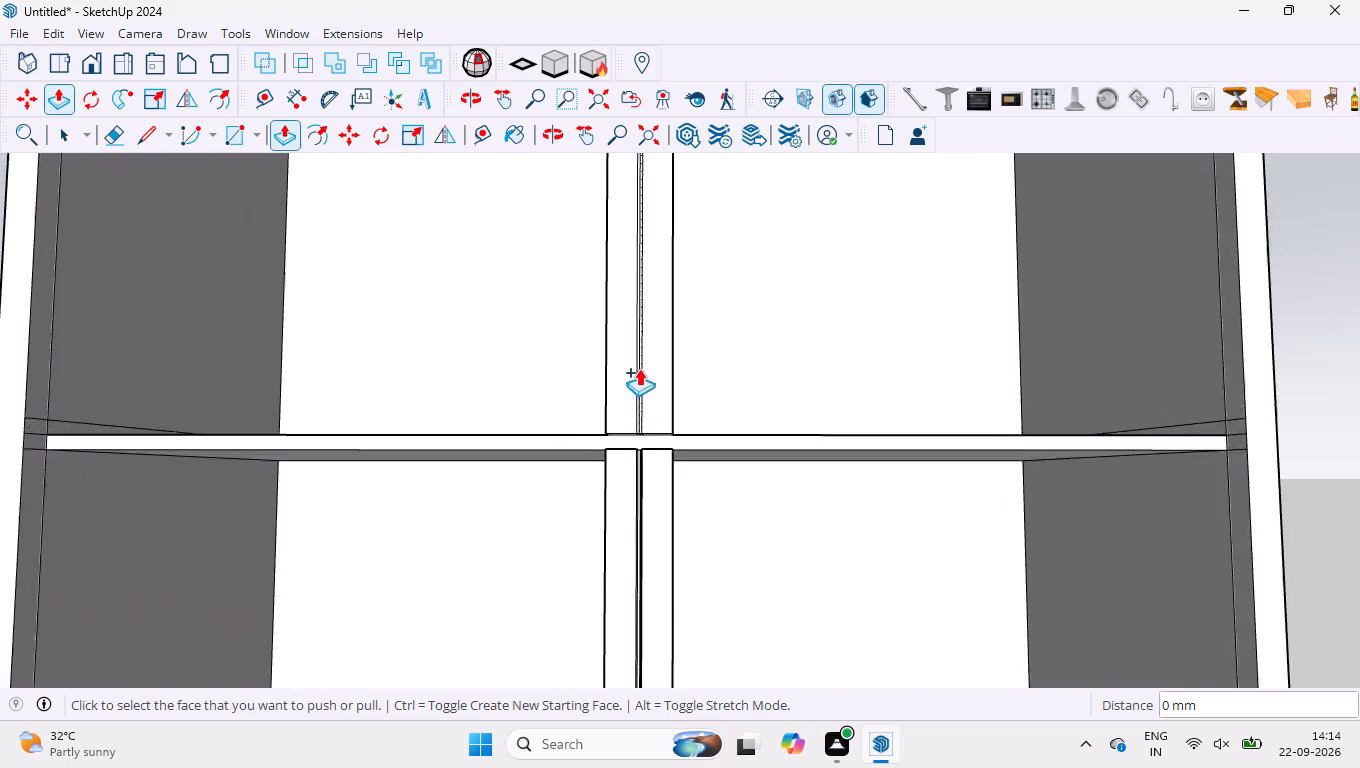
scroll(639, 368, "up", 12)
scroll(604, 479, "up", 8)
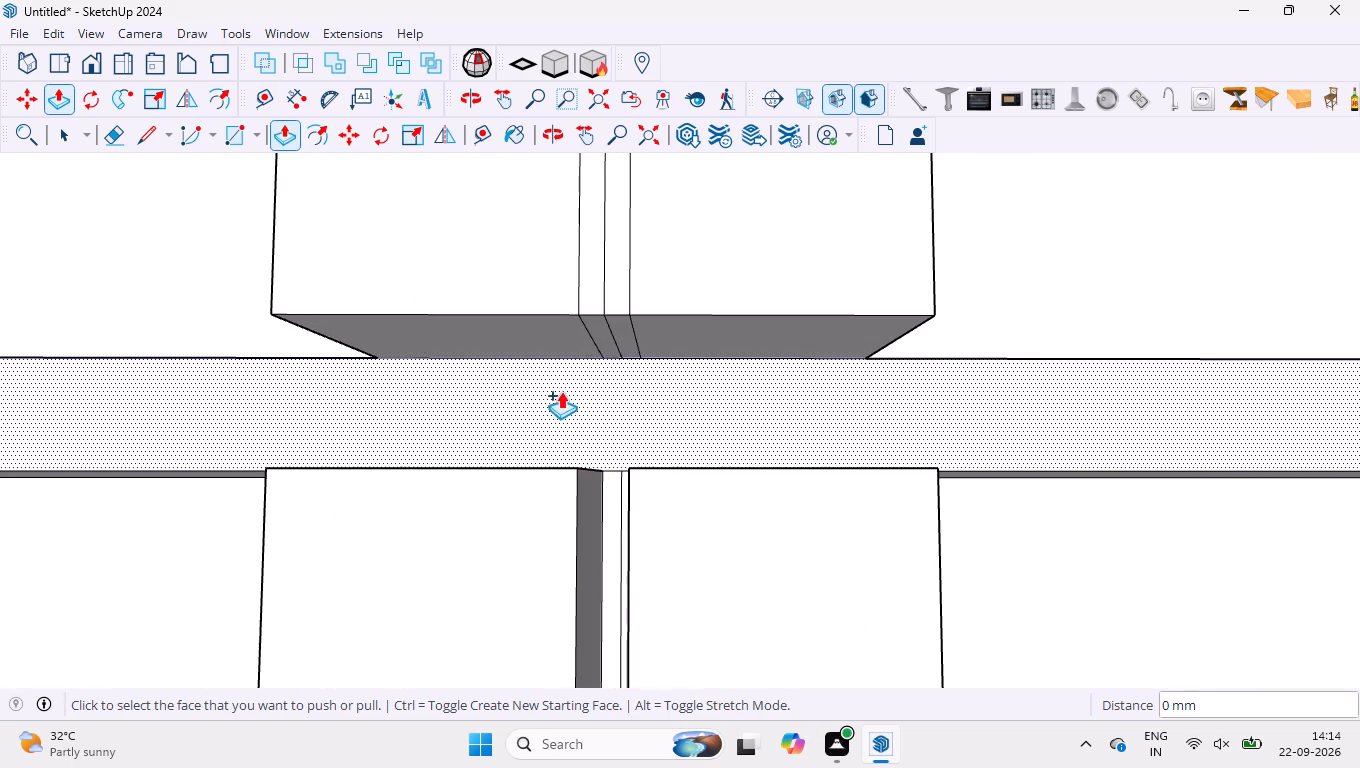
middle_click_drag(561, 394, 1128, 453)
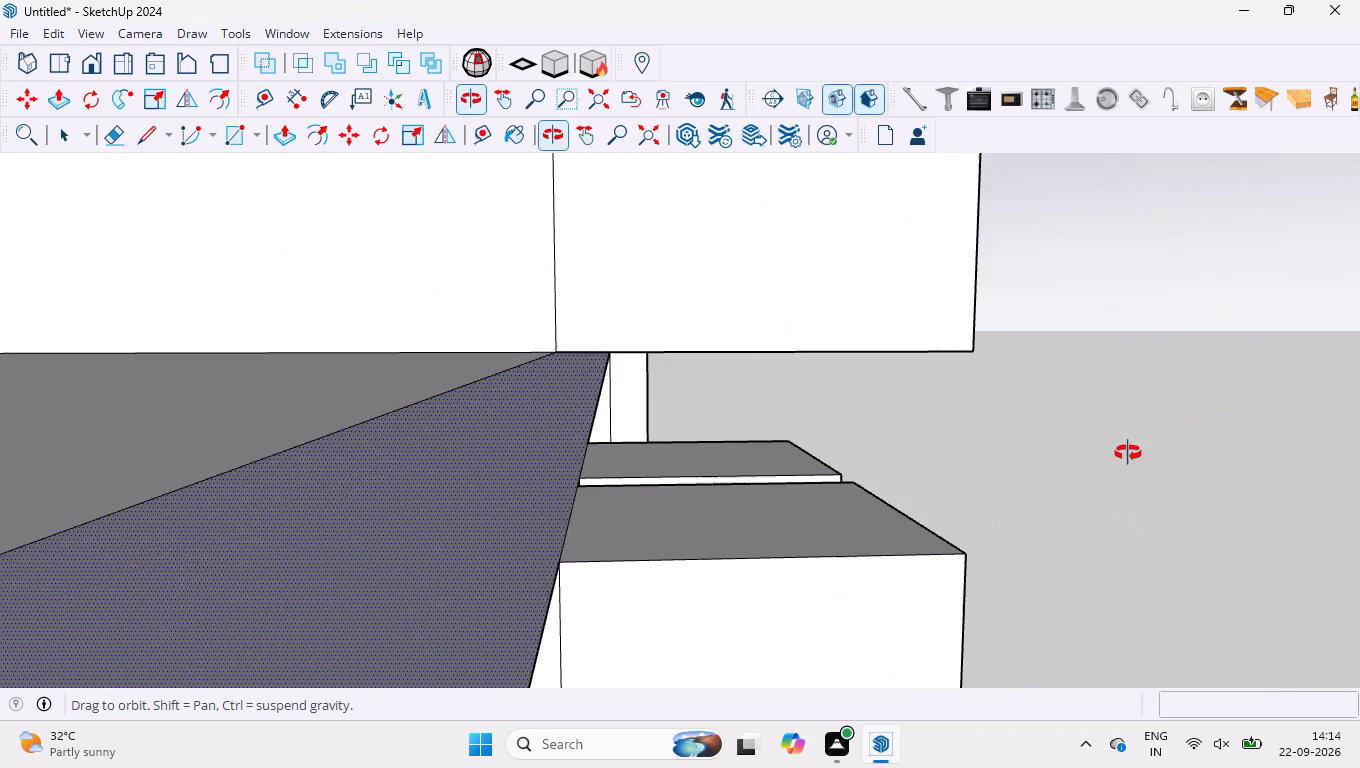
middle_click_drag(1128, 453, 595, 498)
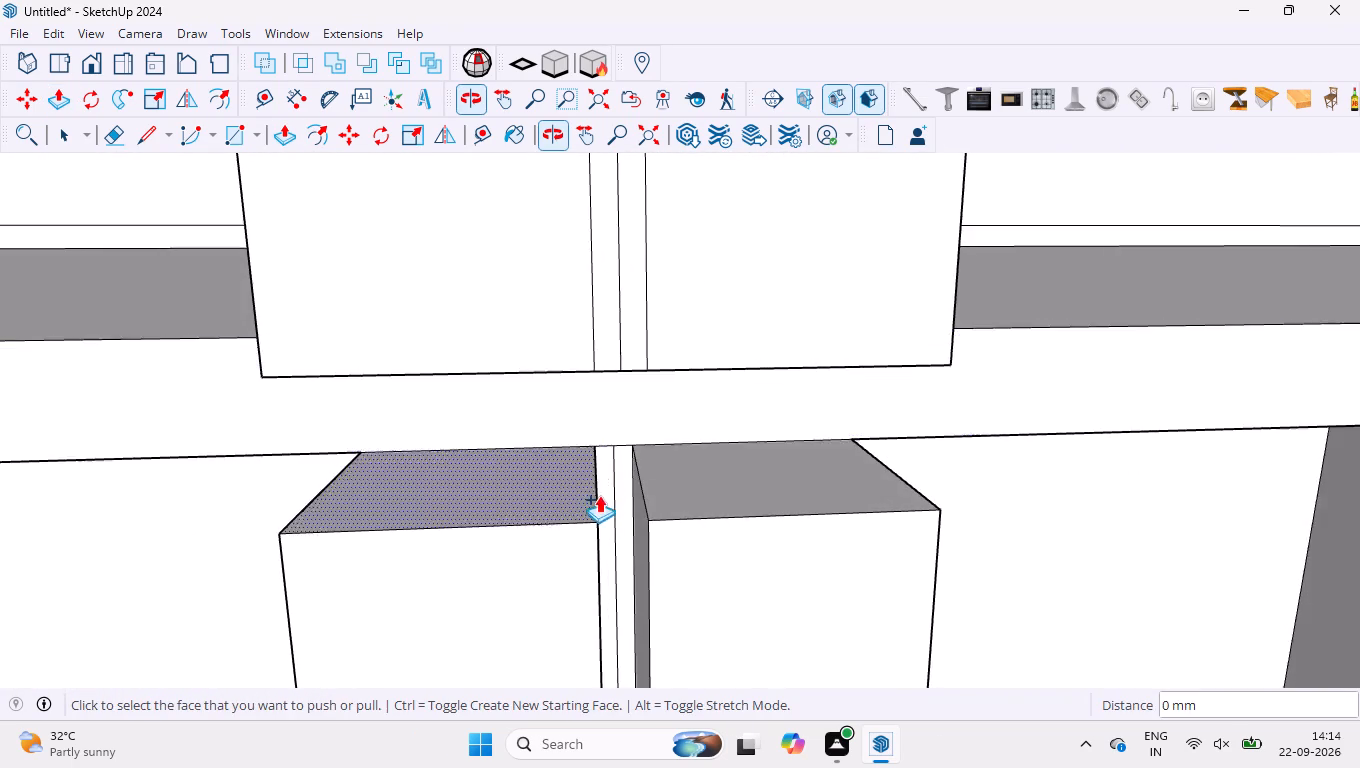
scroll(625, 474, "up", 11)
double_click(636, 456)
double_click(566, 437)
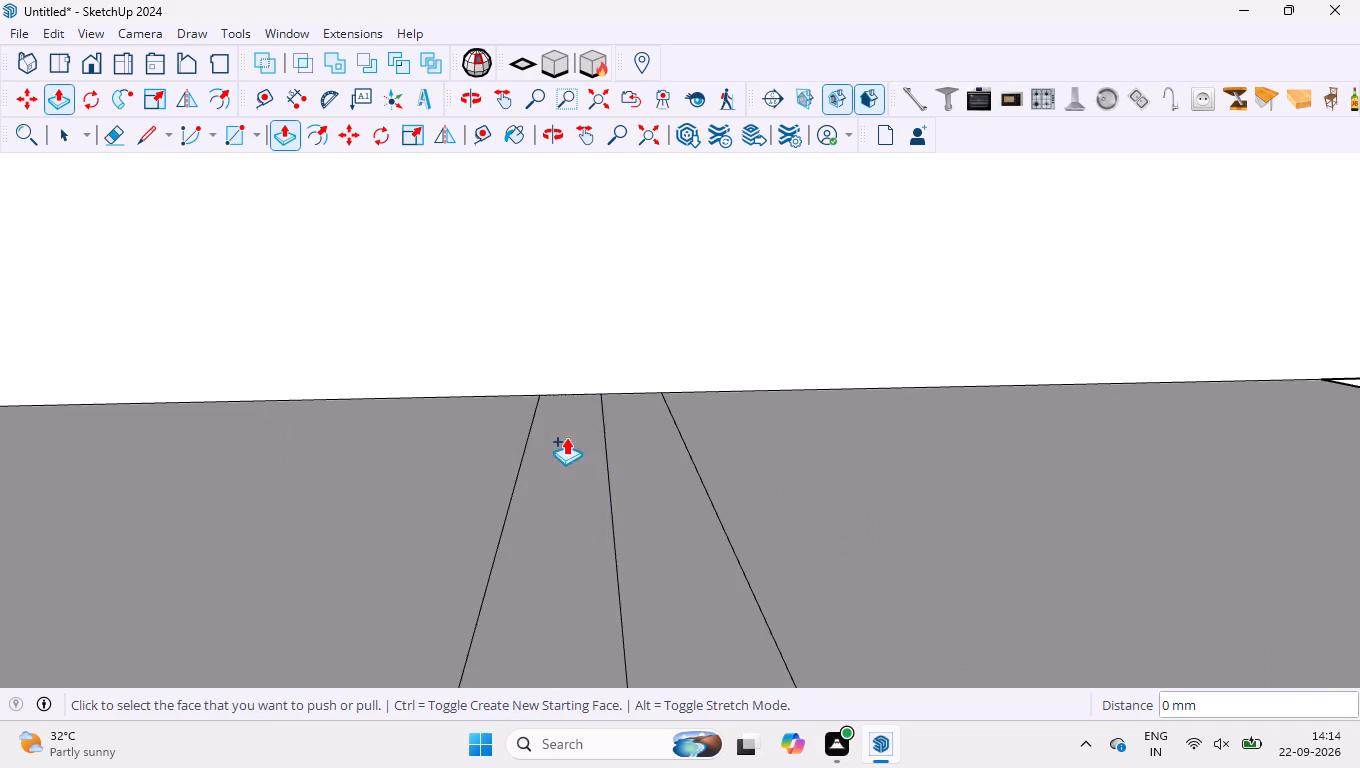
Pull the front edge of the lowest intermediate shelf forward by 18 mm.
scroll(594, 402, "down", 20)
scroll(594, 402, "down", 14)
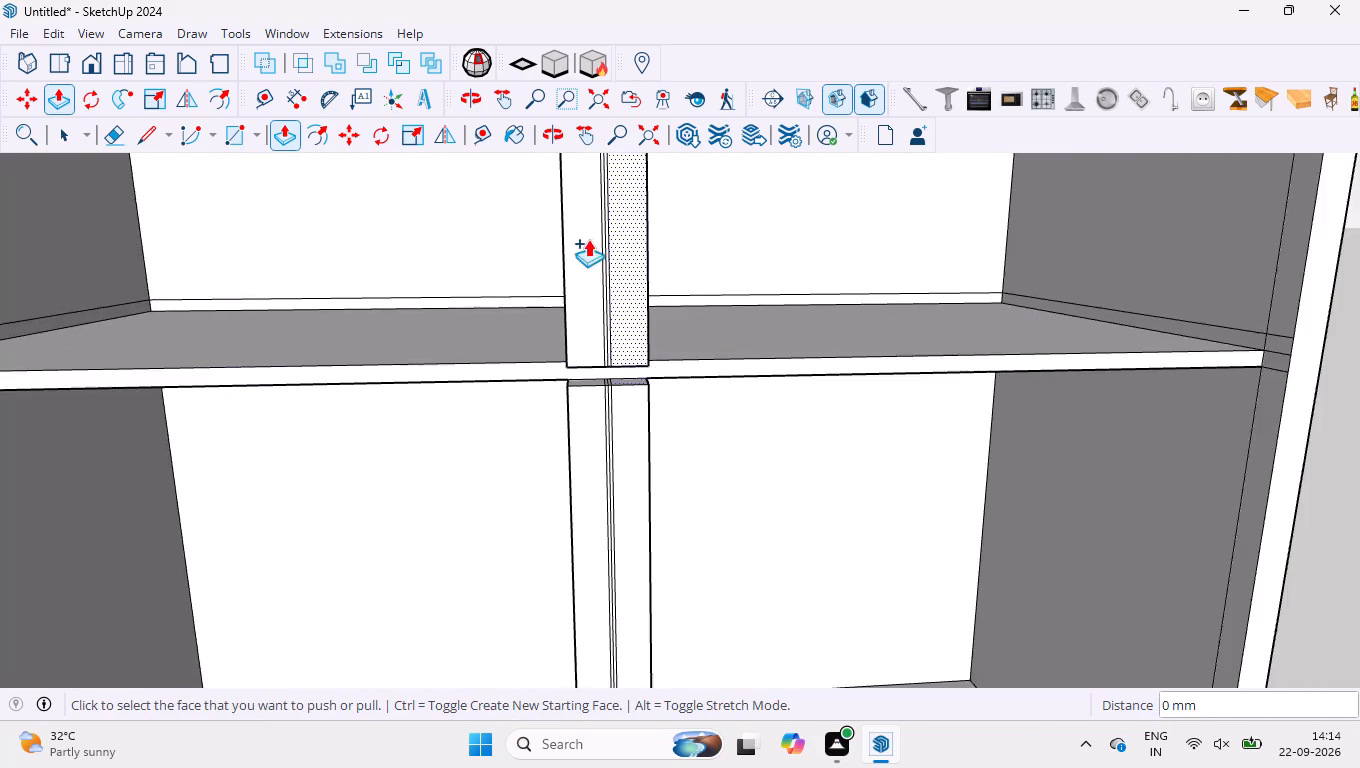
scroll(588, 239, "down", 9)
scroll(592, 563, "up", 10)
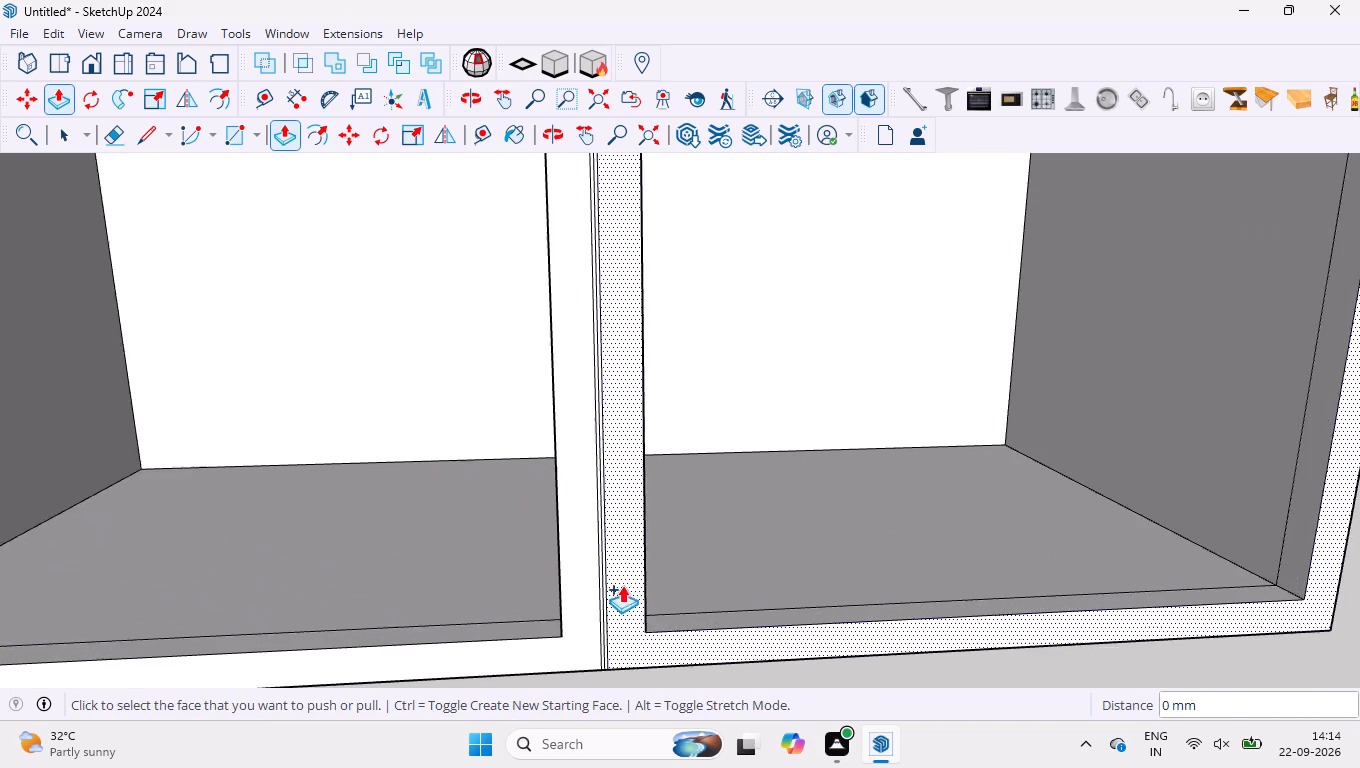
scroll(642, 633, "up", 4)
scroll(659, 555, "down", 16)
scroll(529, 303, "up", 9)
scroll(726, 309, "up", 6)
left_click(714, 306)
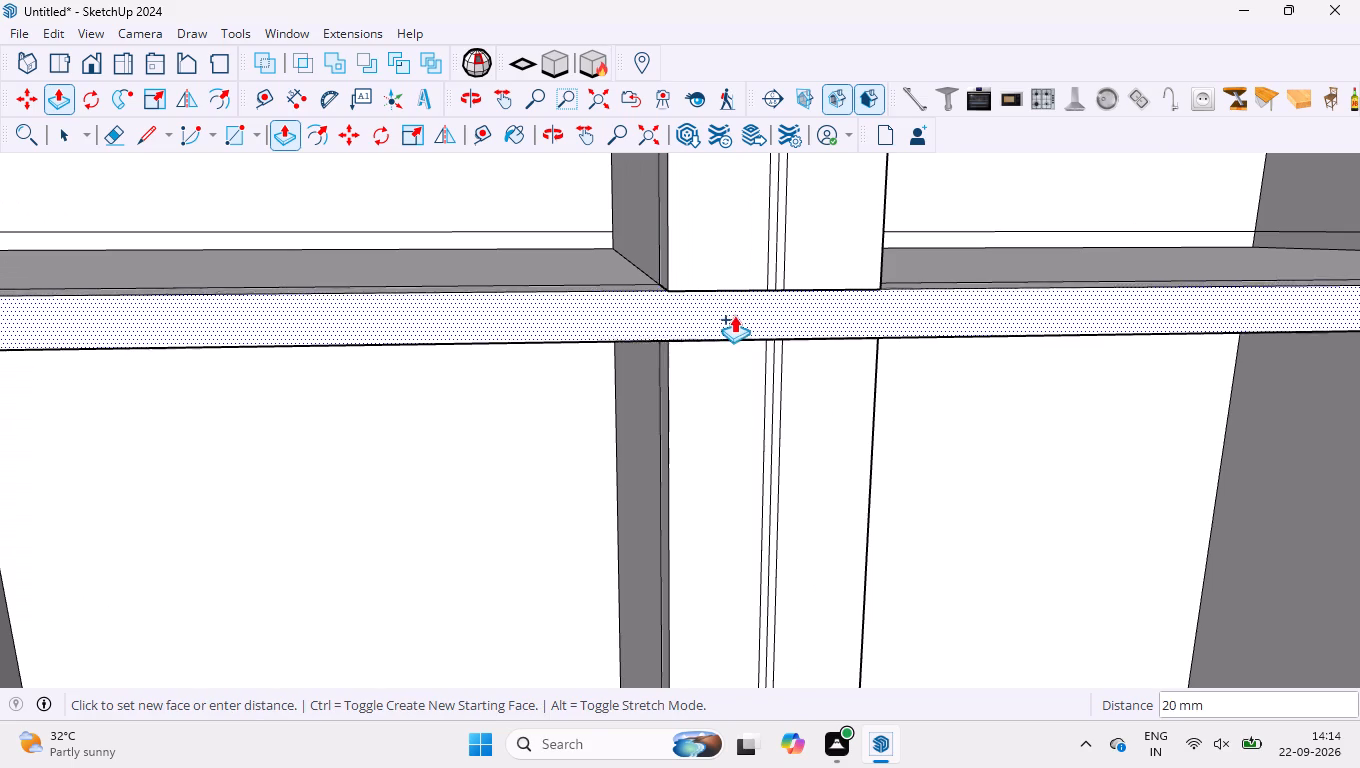
type("18")
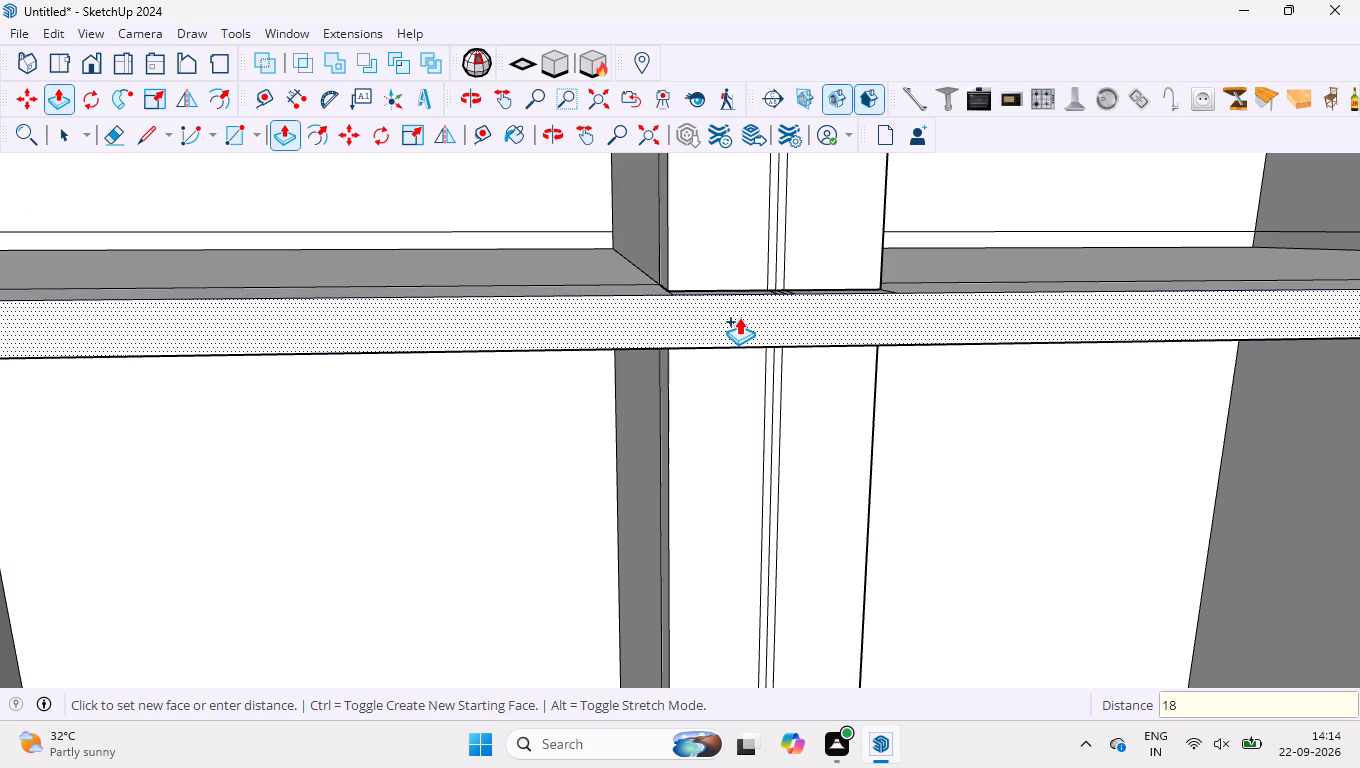
key("Return")
Pull the front edge of the next shelf above the lowest one forward by the same 18 mm.
scroll(673, 327, "down", 10)
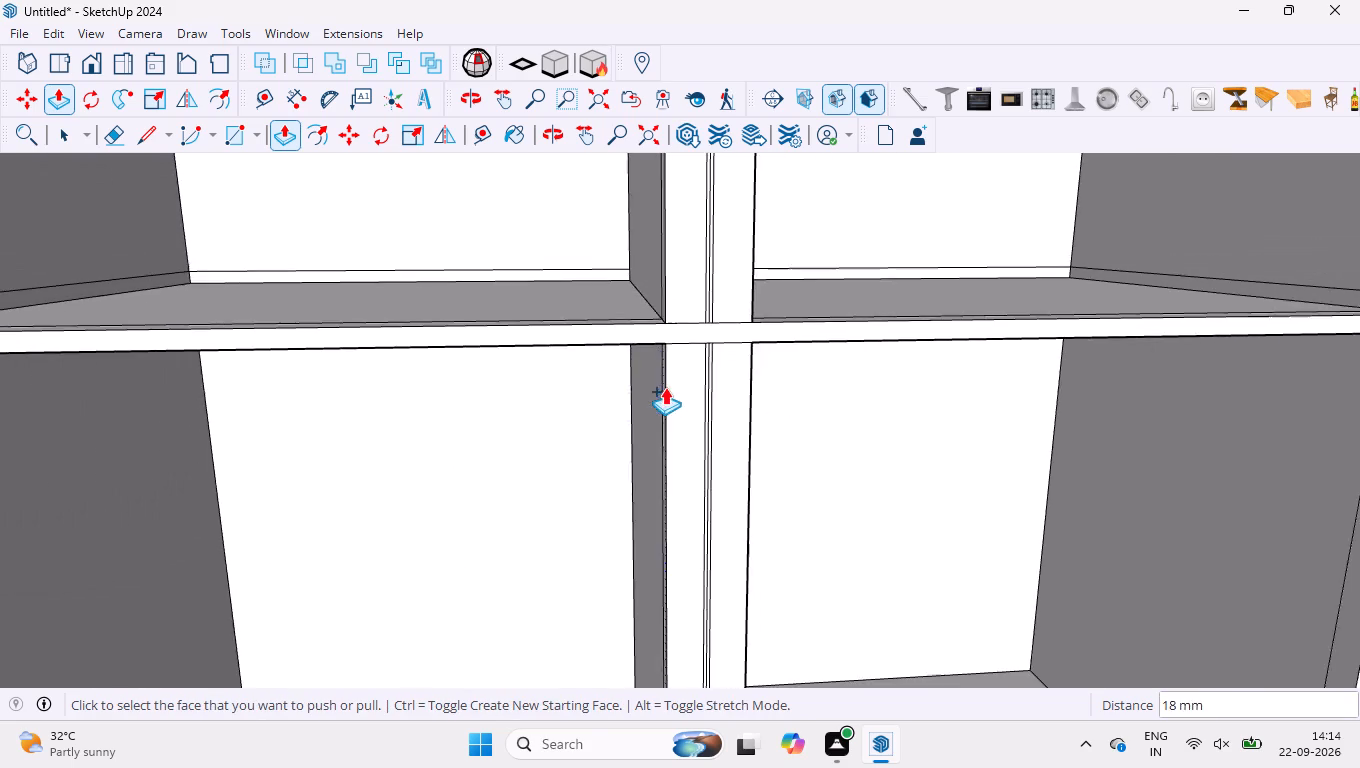
scroll(665, 387, "down", 14)
scroll(588, 257, "up", 11)
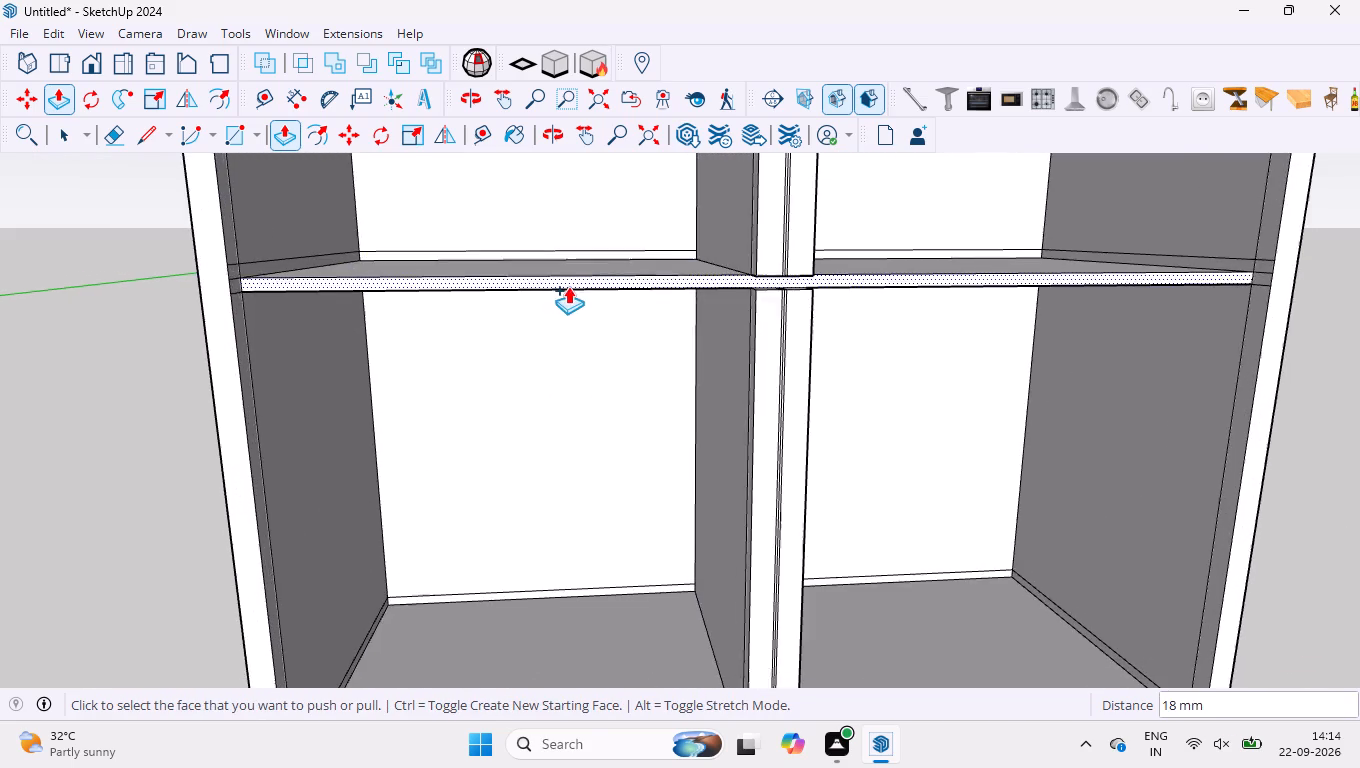
scroll(562, 280, "up", 4)
double_click(562, 277)
Pull the front edge of the third shelf from the bottom forward by the same 18 mm.
scroll(568, 315, "down", 11)
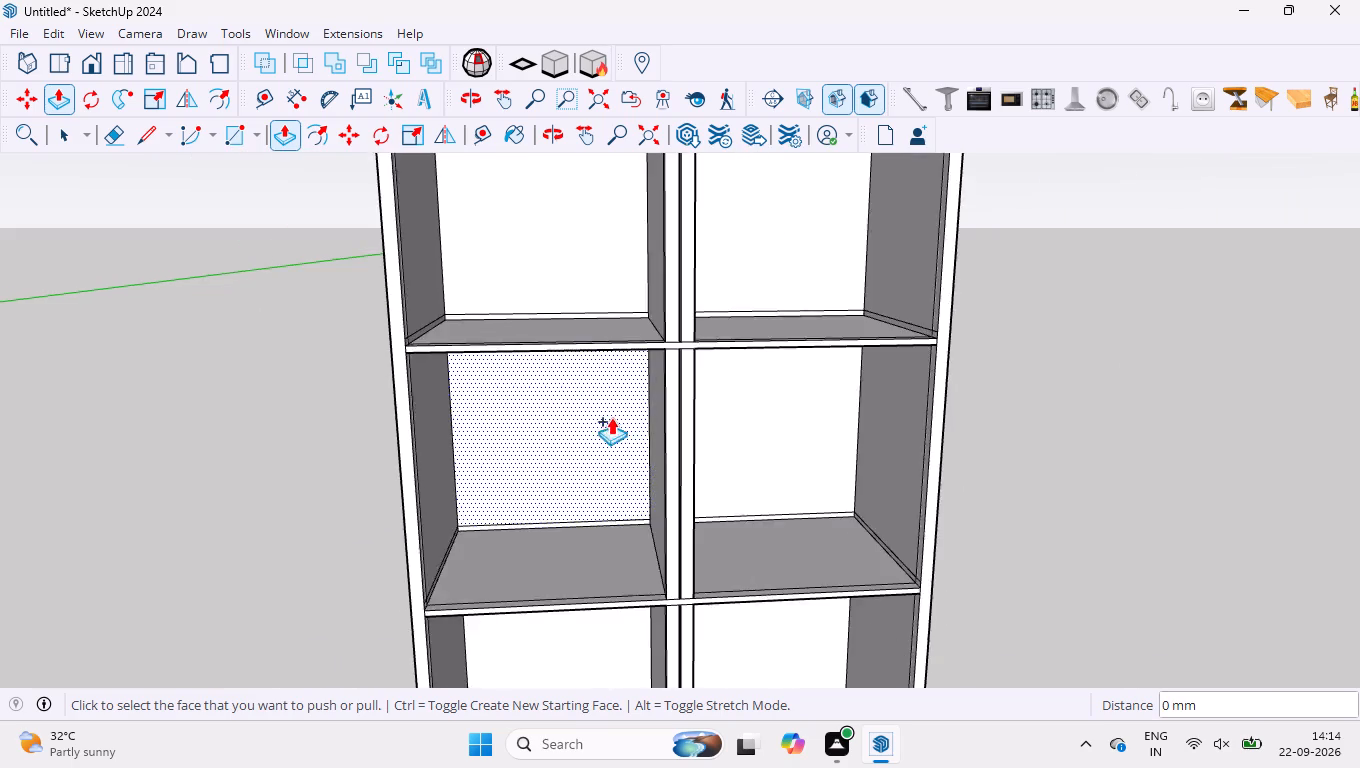
scroll(611, 417, "down", 7)
scroll(665, 158, "up", 4)
scroll(590, 326, "up", 5)
scroll(673, 418, "up", 3)
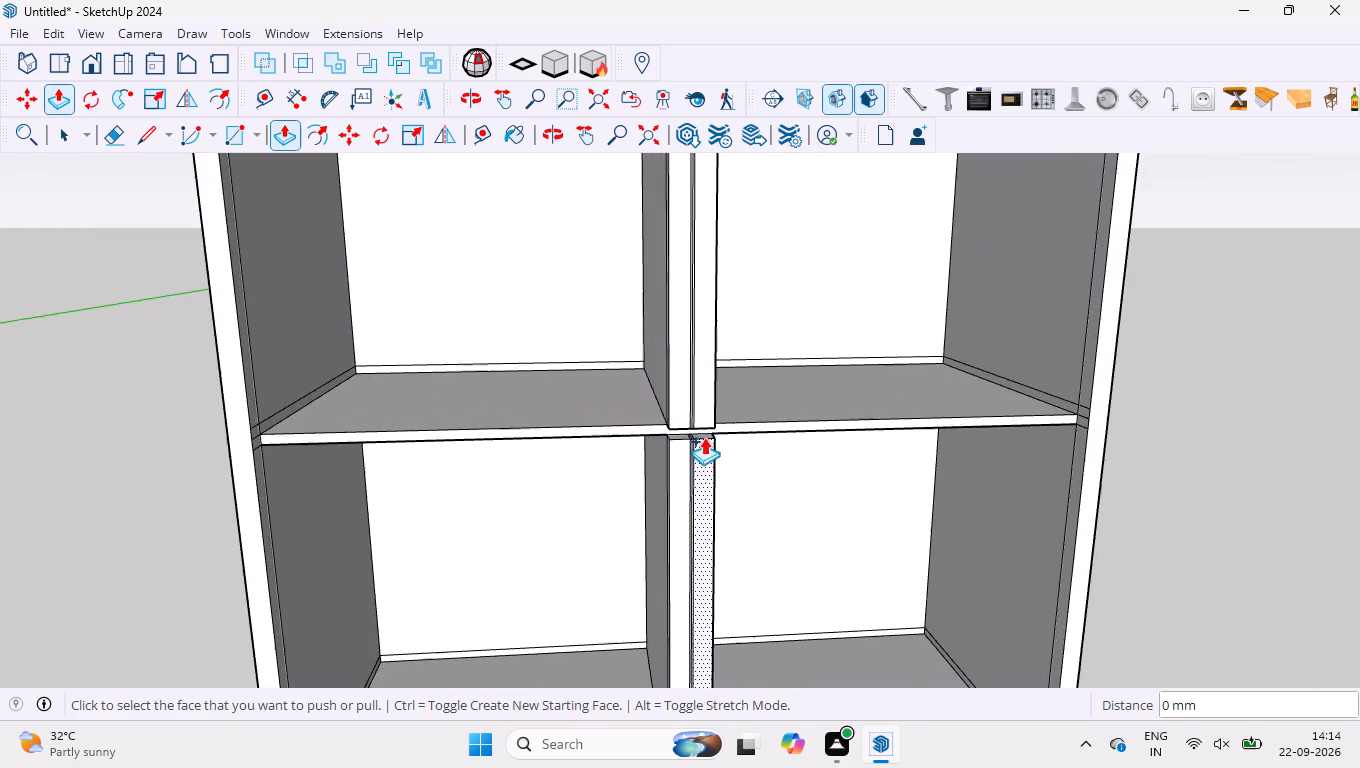
scroll(702, 433, "up", 11)
middle_click_drag(702, 418, 689, 370)
scroll(819, 429, "up", 4)
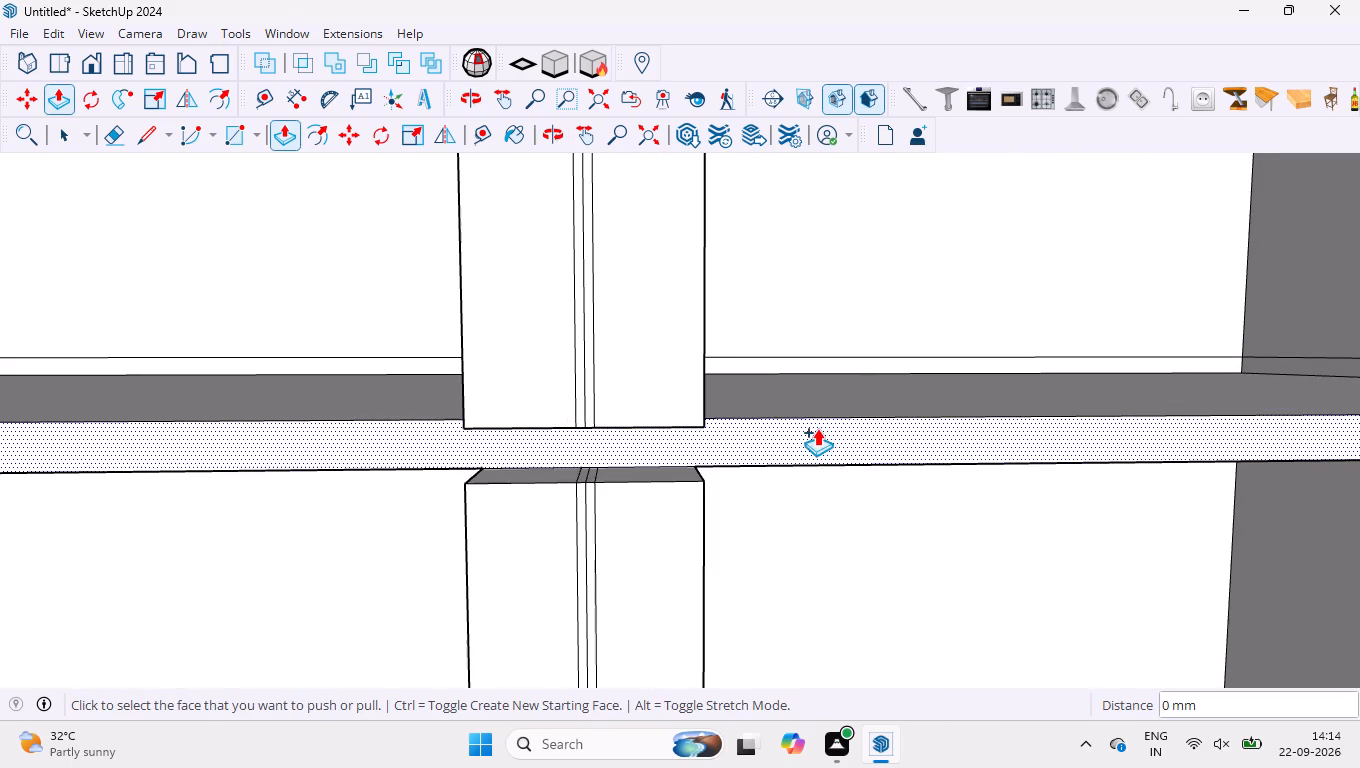
double_click(816, 435)
Pull the front edge of the fourth shelf from the bottom forward by the same 18 mm.
scroll(723, 459, "down", 20)
scroll(723, 459, "down", 1)
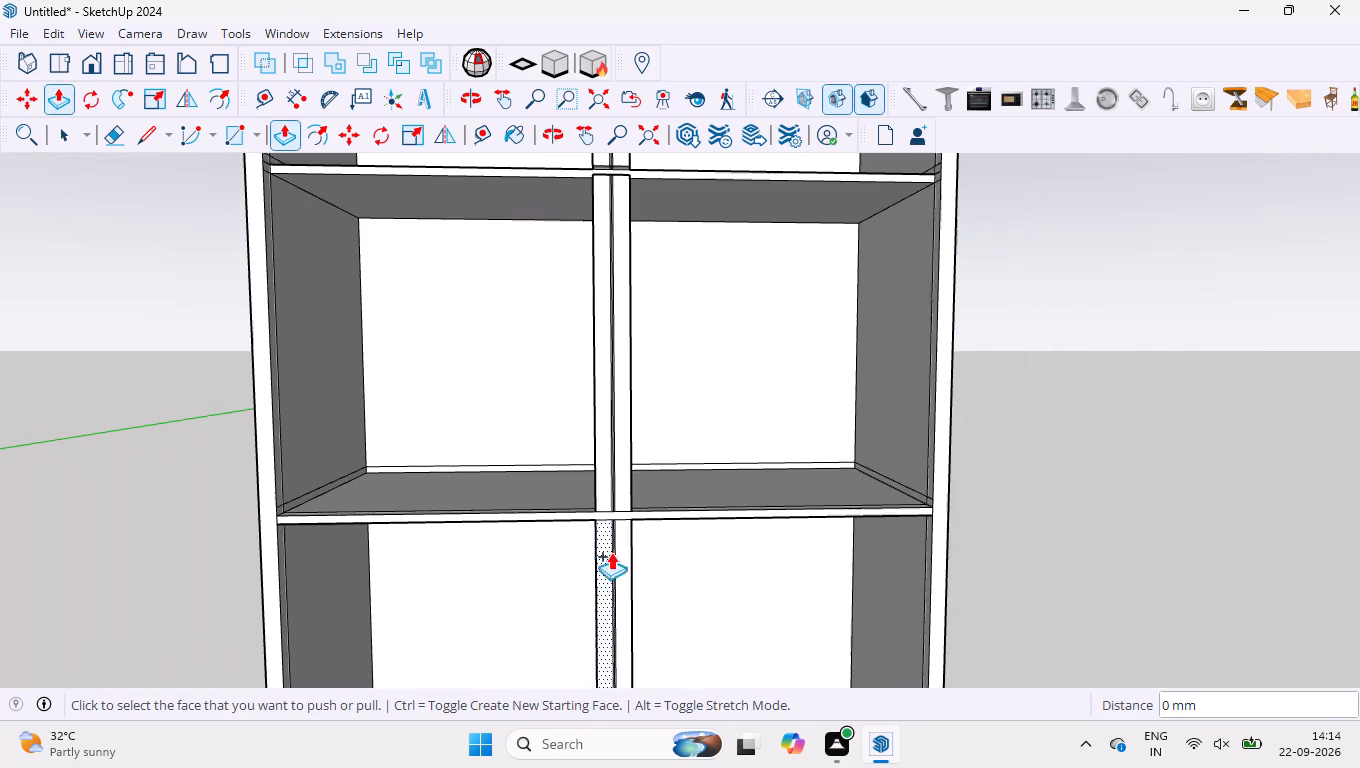
scroll(612, 433, "down", 4)
scroll(599, 272, "up", 8)
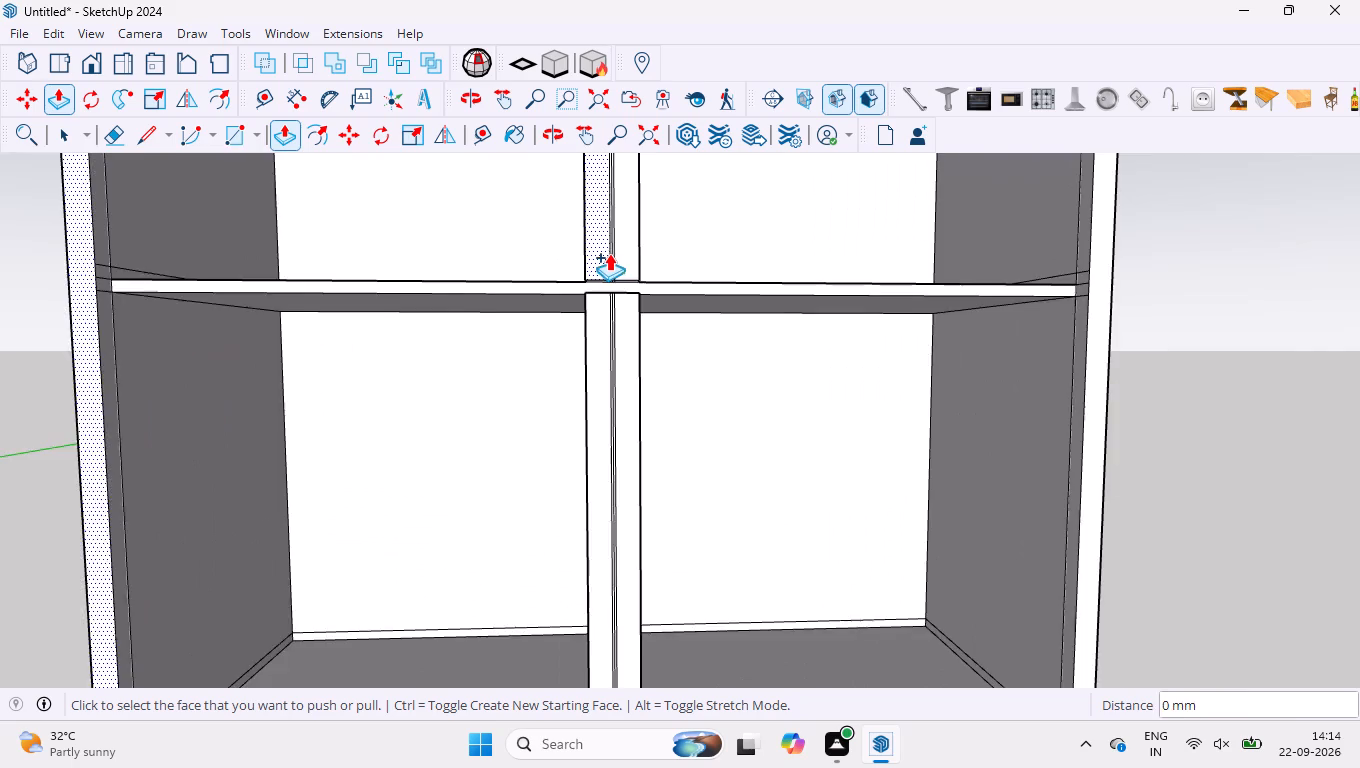
scroll(609, 253, "up", 17)
scroll(794, 25, "down", 5)
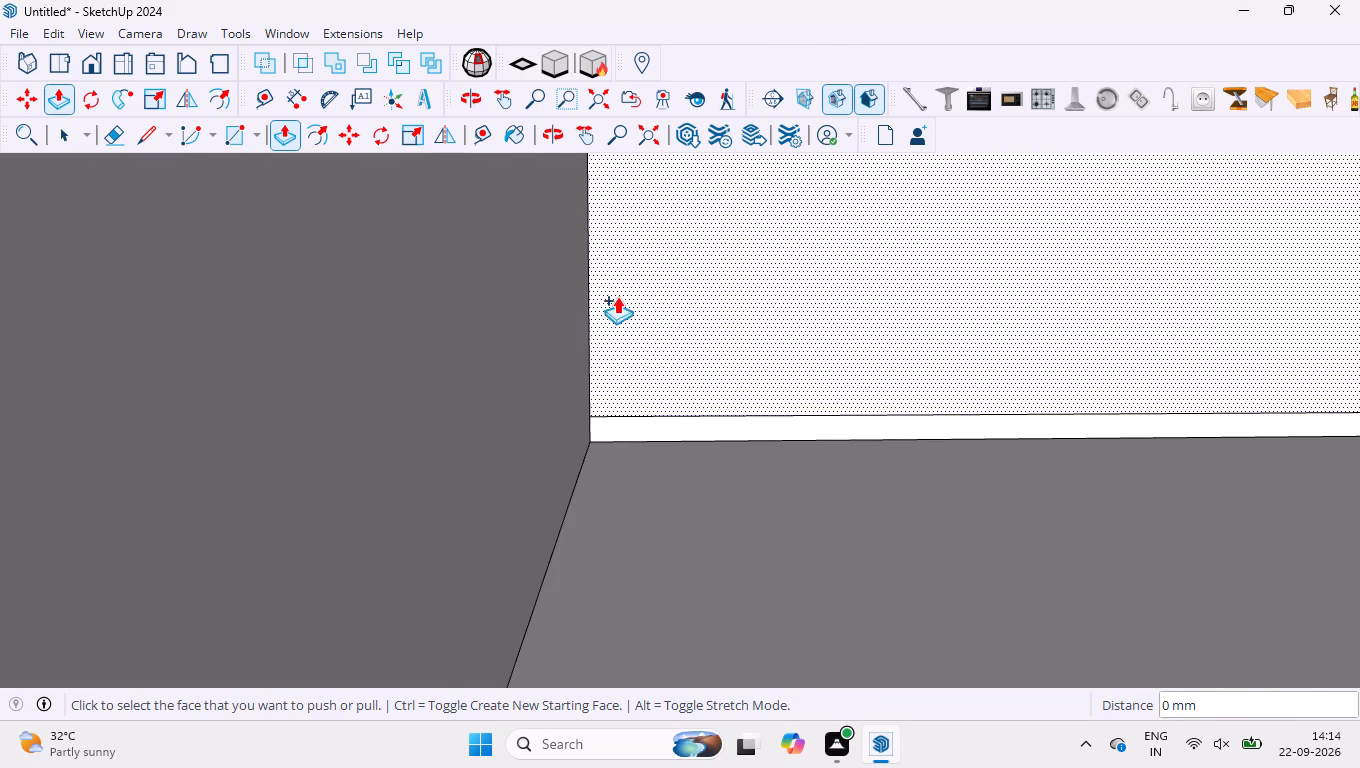
scroll(613, 305, "down", 9)
scroll(612, 343, "up", 10)
scroll(569, 414, "up", 4)
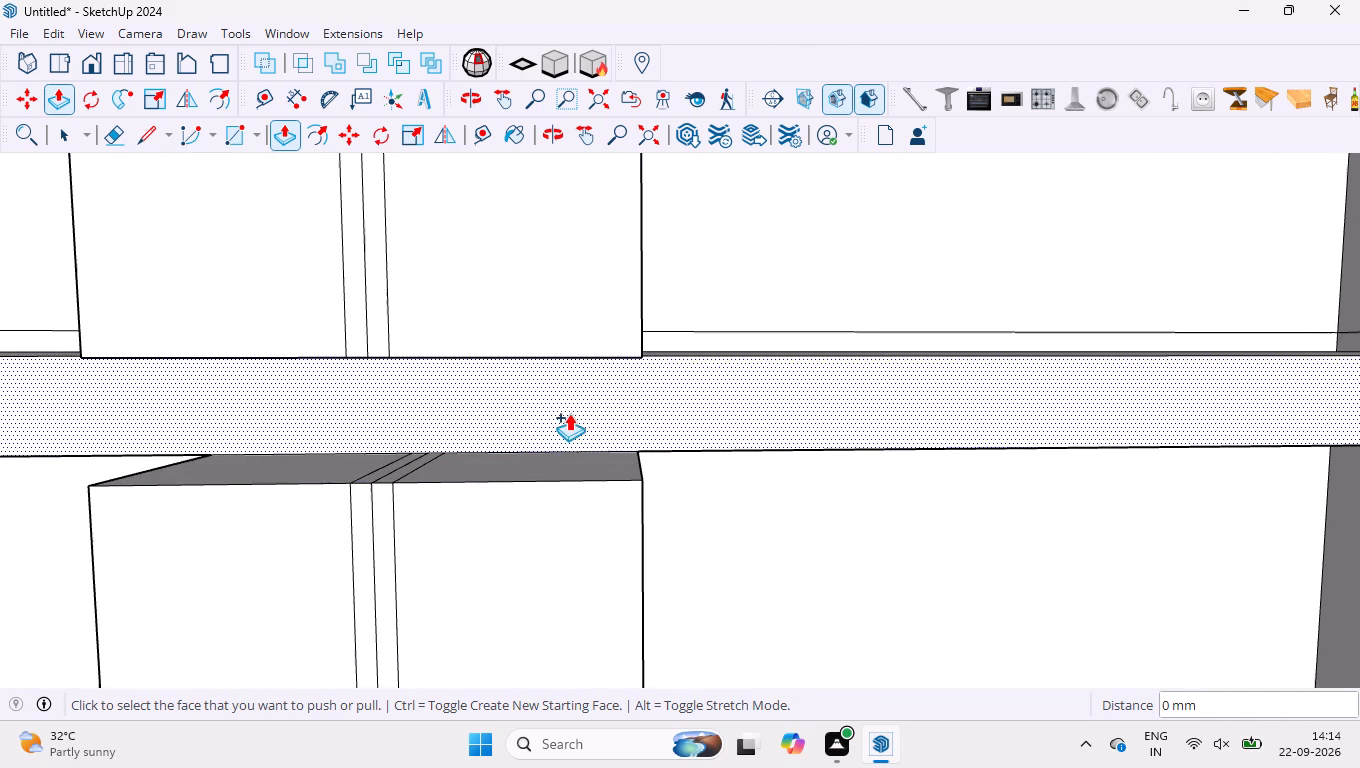
double_click(568, 405)
scroll(567, 405, "down", 20)
scroll(567, 405, "down", 2)
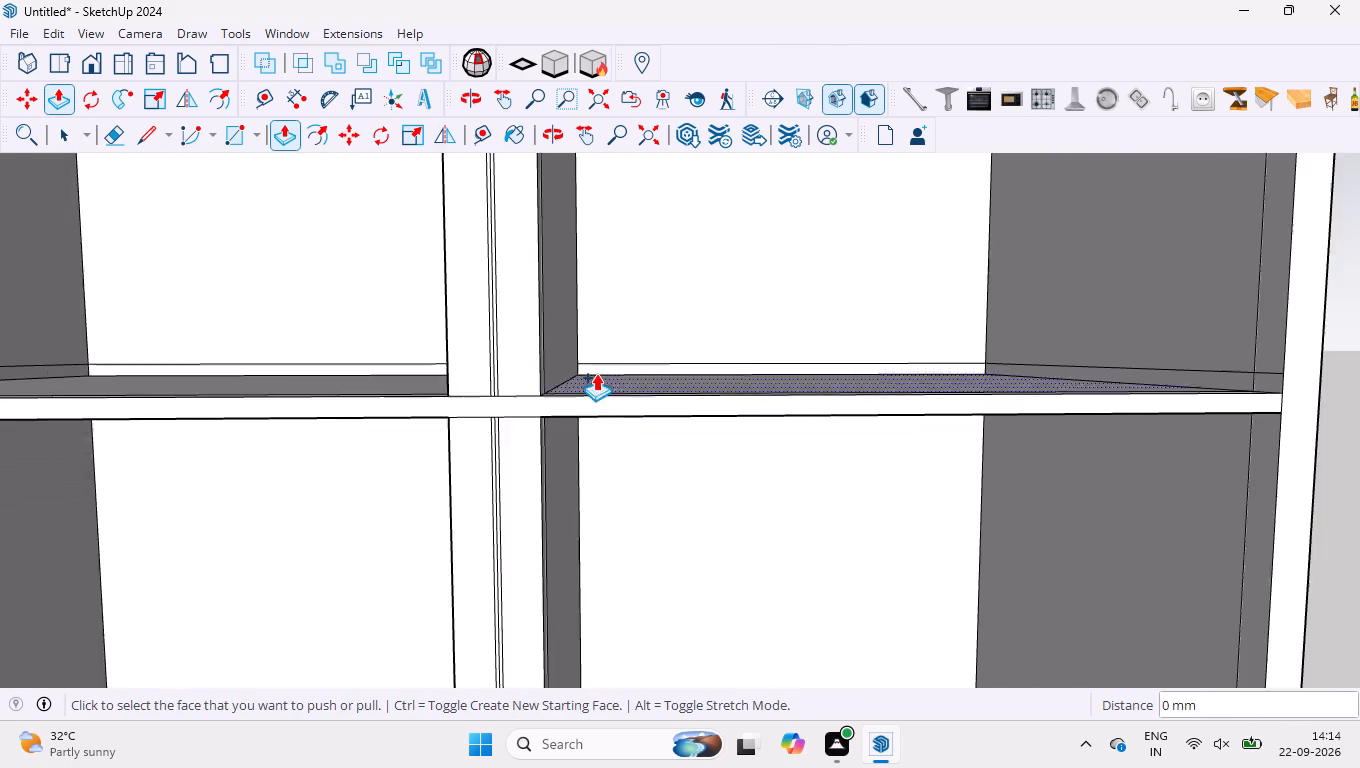
scroll(596, 373, "down", 9)
scroll(571, 378, "up", 9)
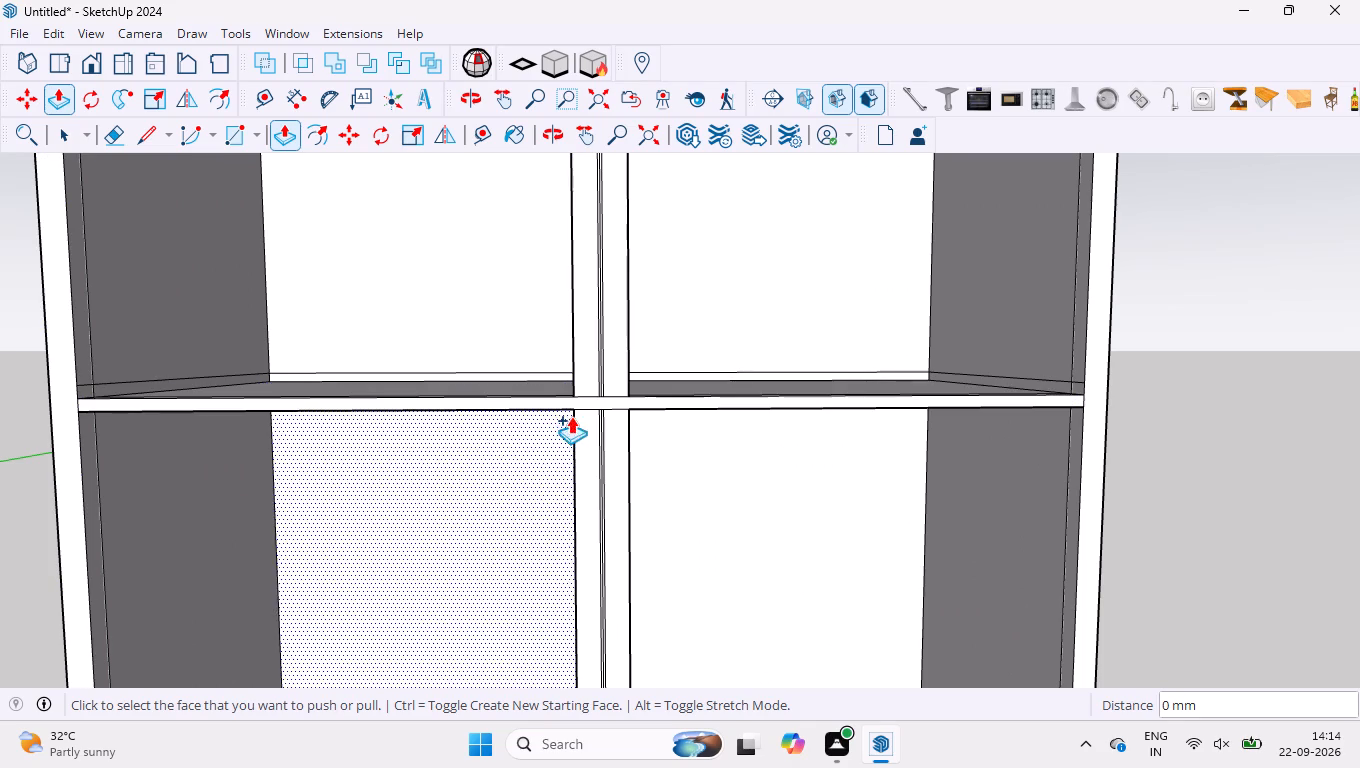
key("space")
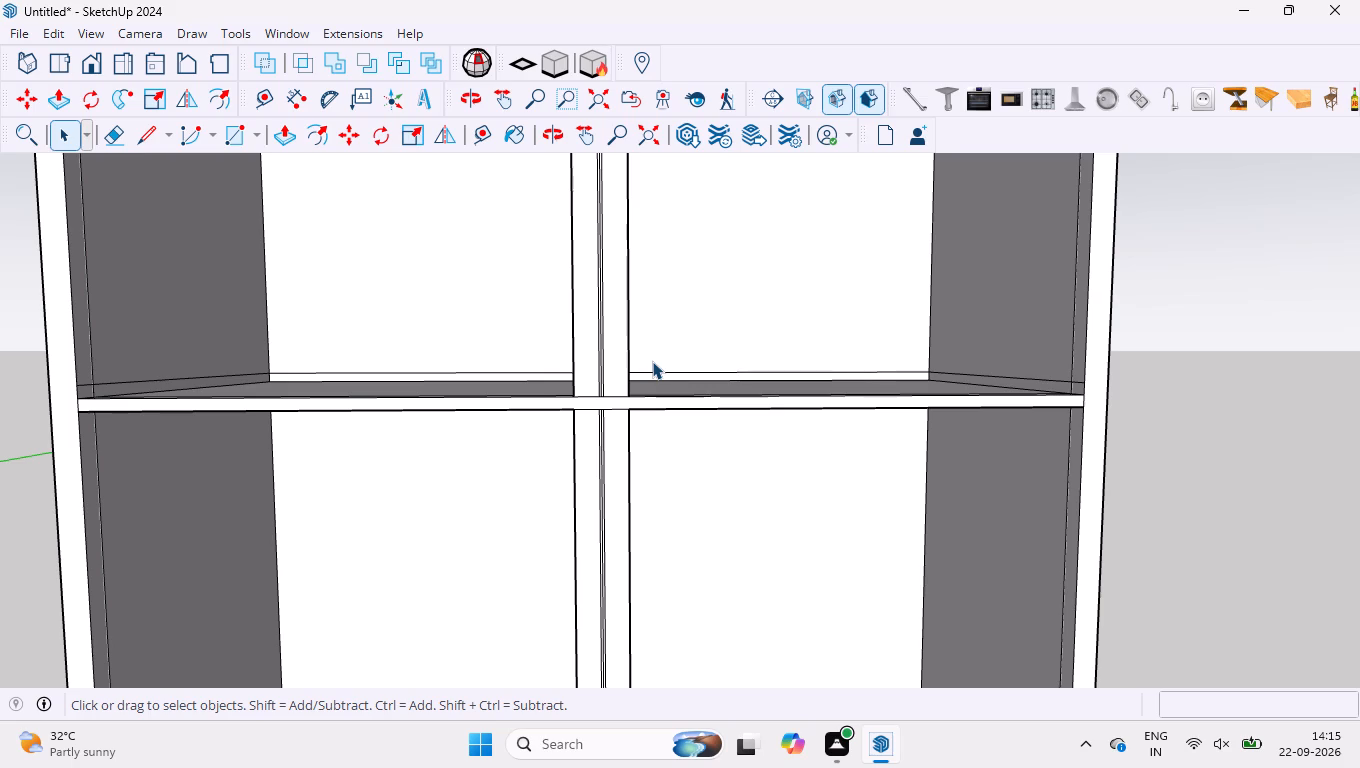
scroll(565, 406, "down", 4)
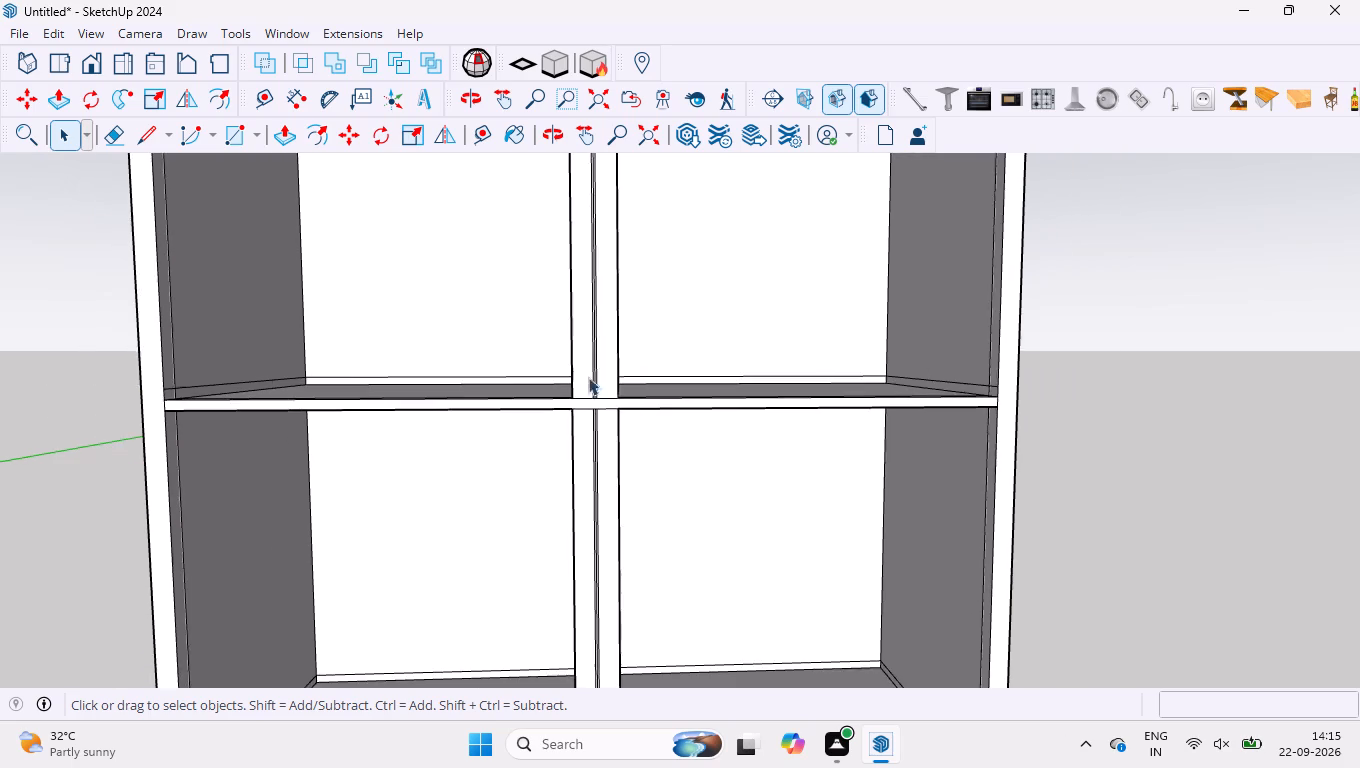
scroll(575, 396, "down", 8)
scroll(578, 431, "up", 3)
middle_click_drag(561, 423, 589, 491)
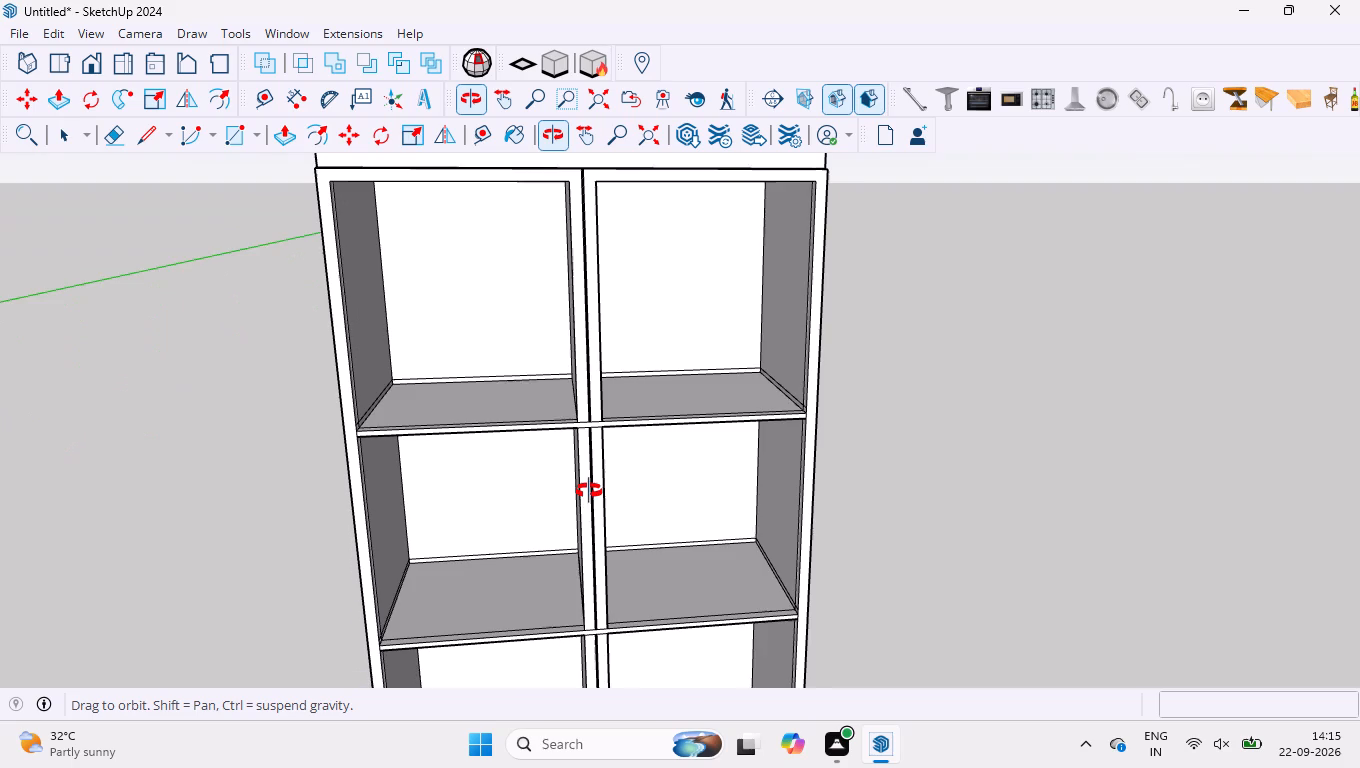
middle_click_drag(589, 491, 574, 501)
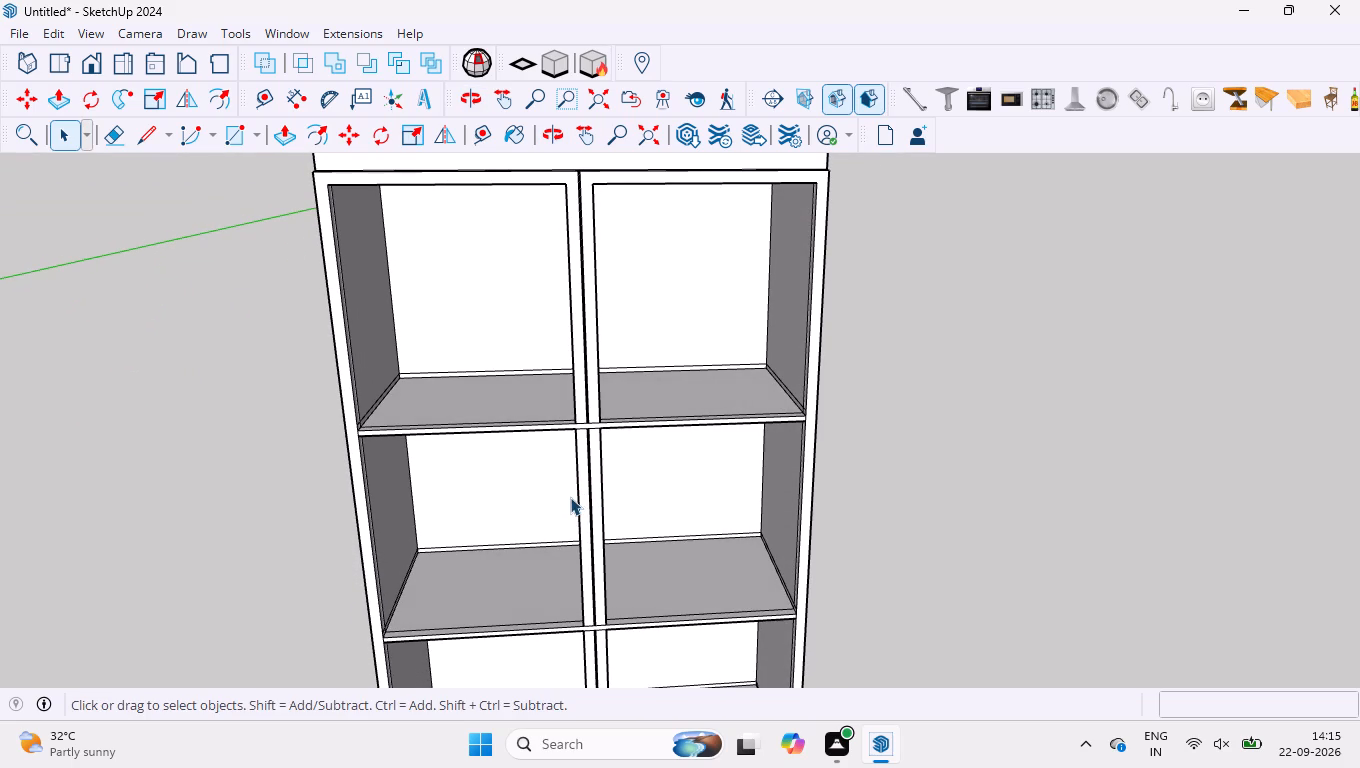
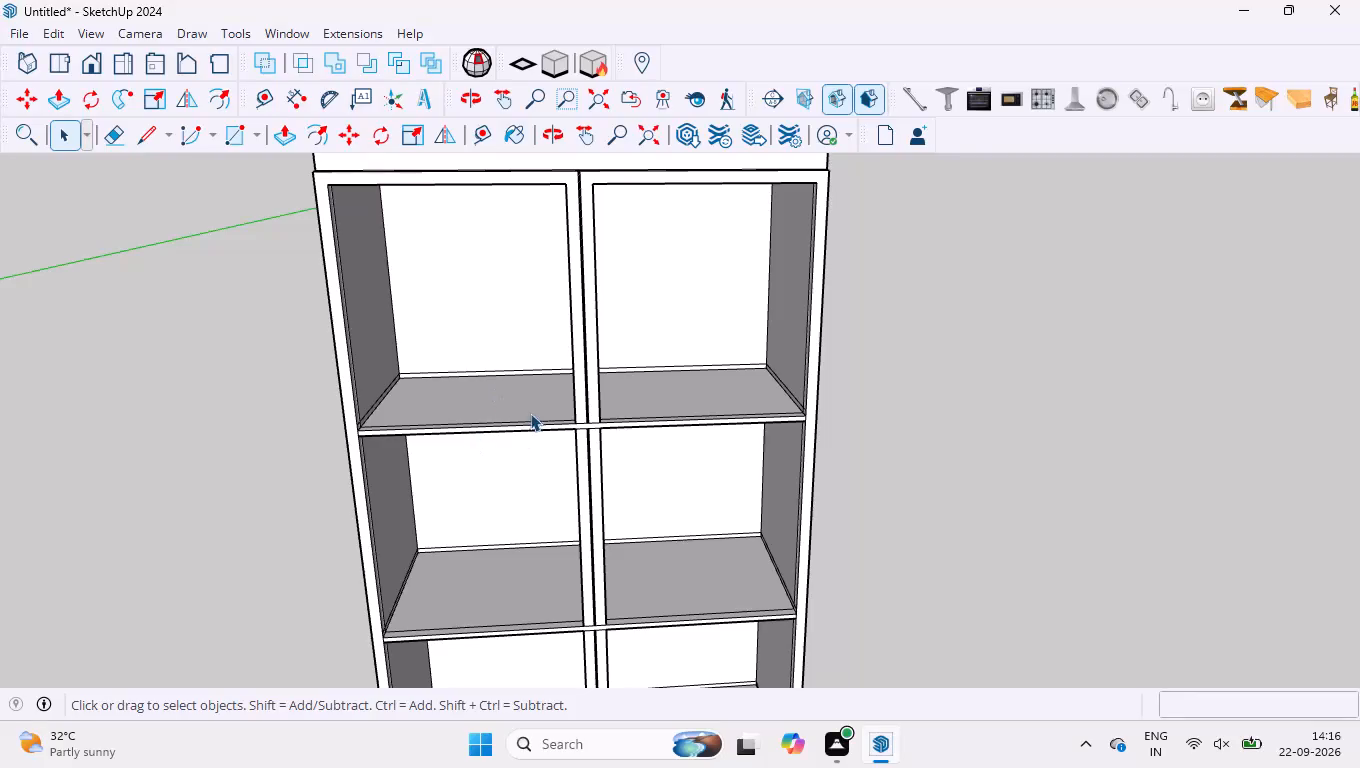
Examine the shelving unit's front from several angles and its position relative to the TV wall.
scroll(529, 409, "down", 8)
scroll(513, 377, "up", 3)
scroll(485, 347, "down", 7)
middle_click_drag(496, 433, 510, 411)
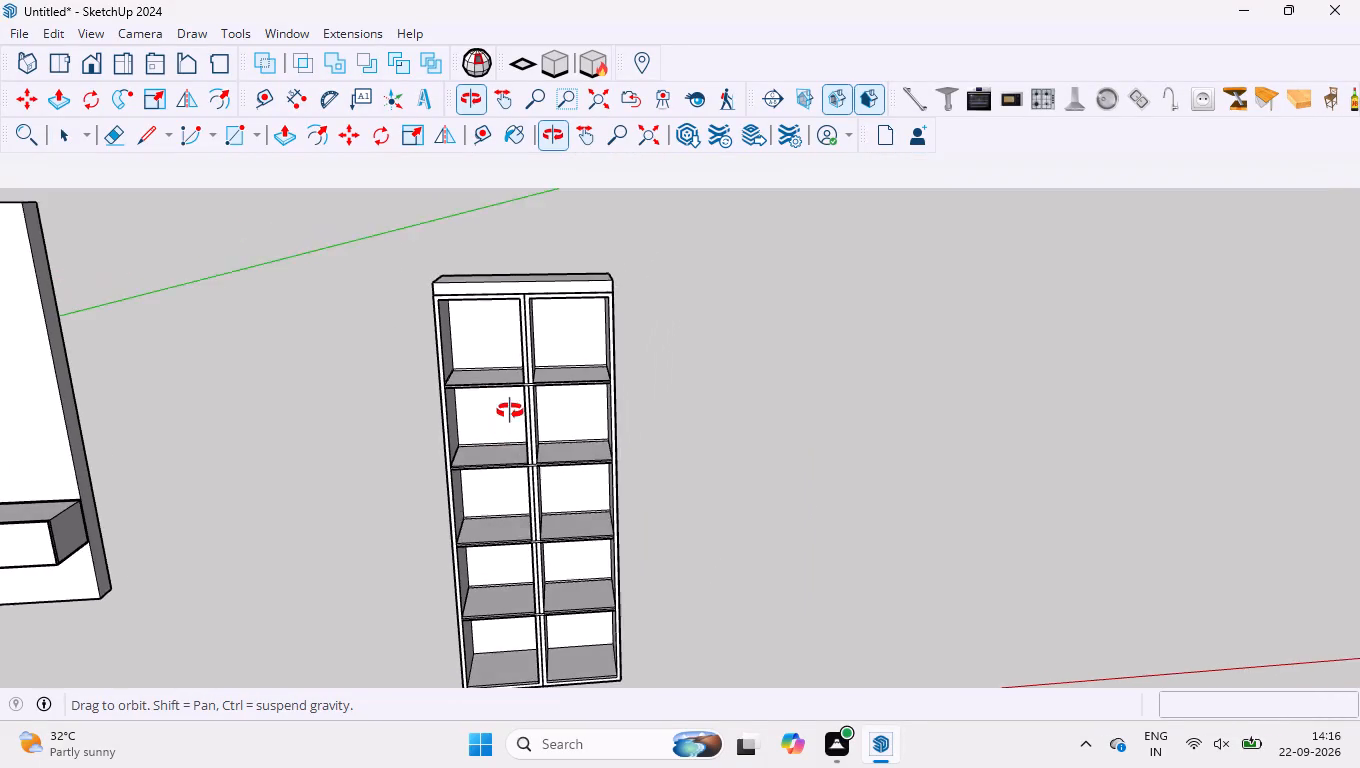
middle_click_drag(510, 411, 523, 388)
scroll(521, 321, "down", 4)
scroll(468, 258, "down", 5)
middle_click_drag(537, 350, 412, 389)
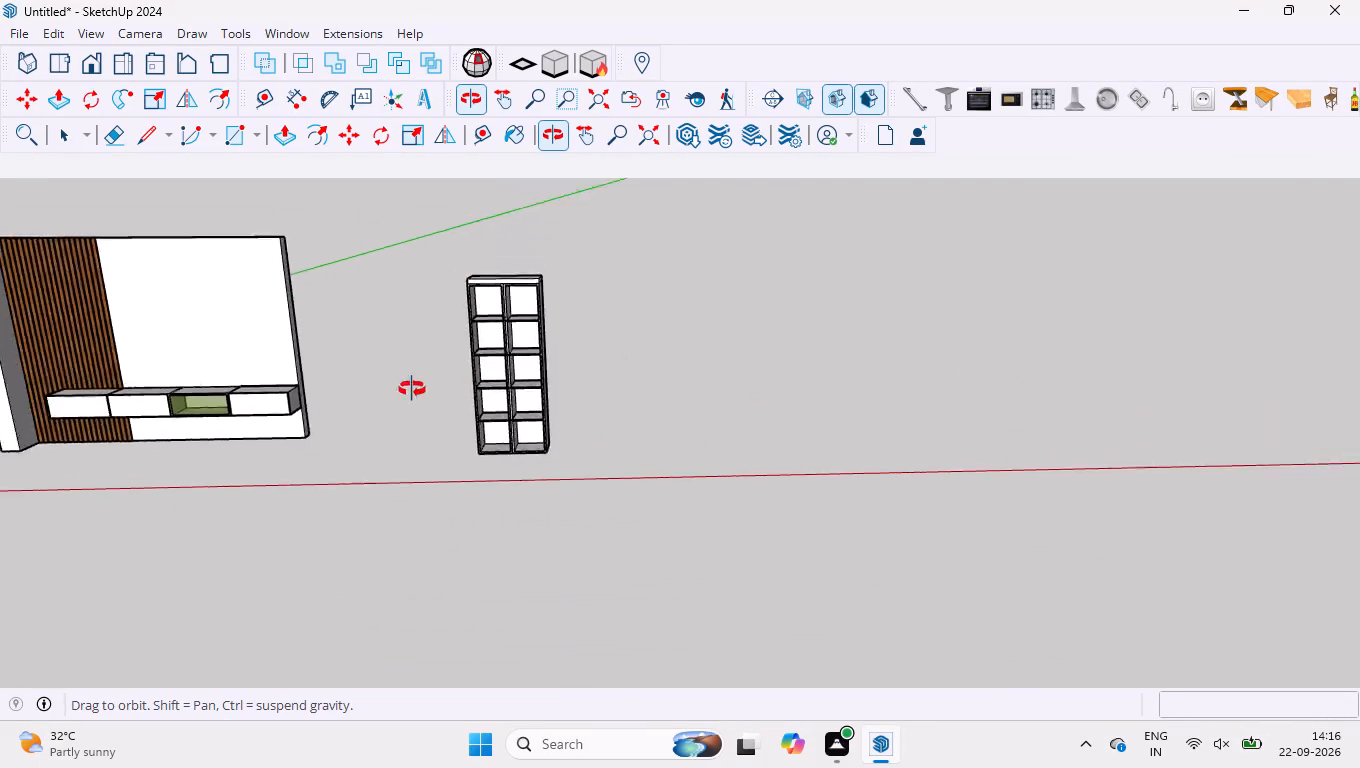
middle_click_drag(412, 389, 607, 377)
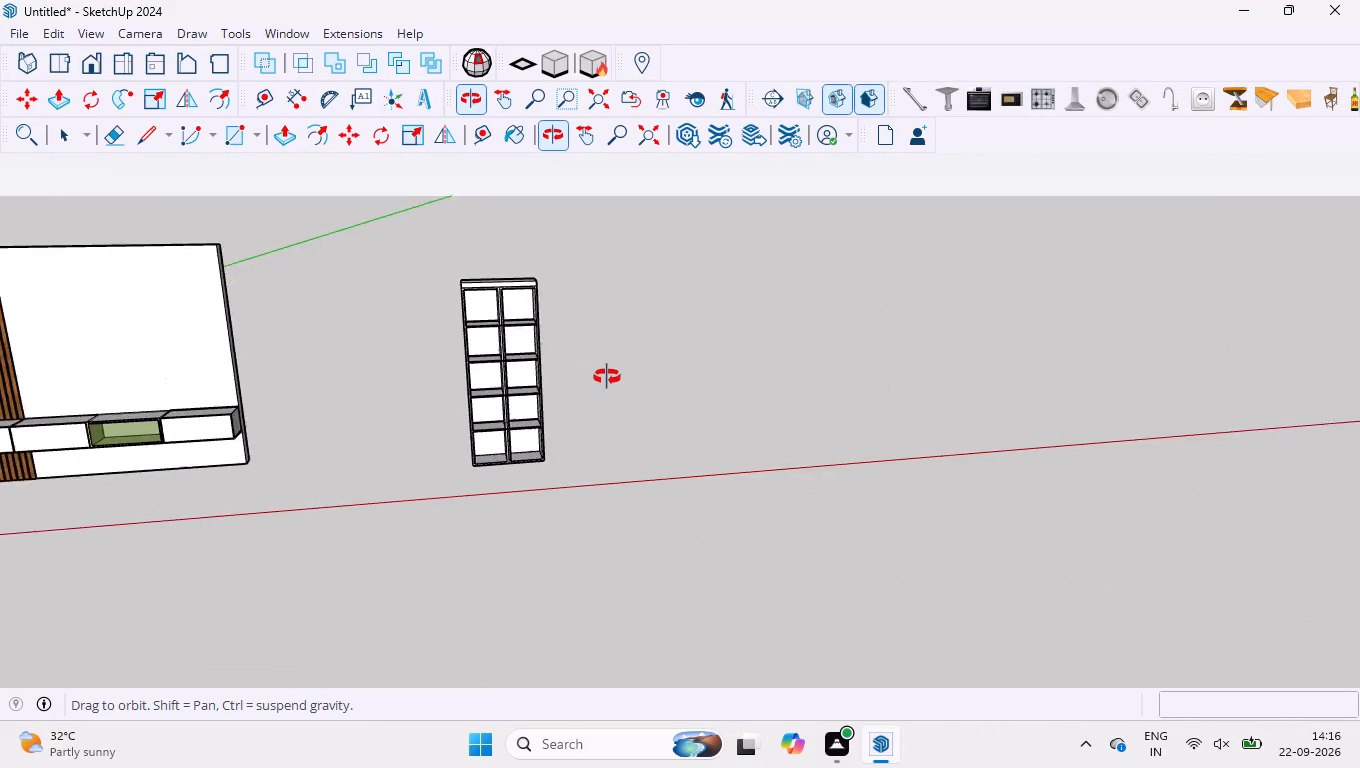
middle_click_drag(607, 377, 618, 380)
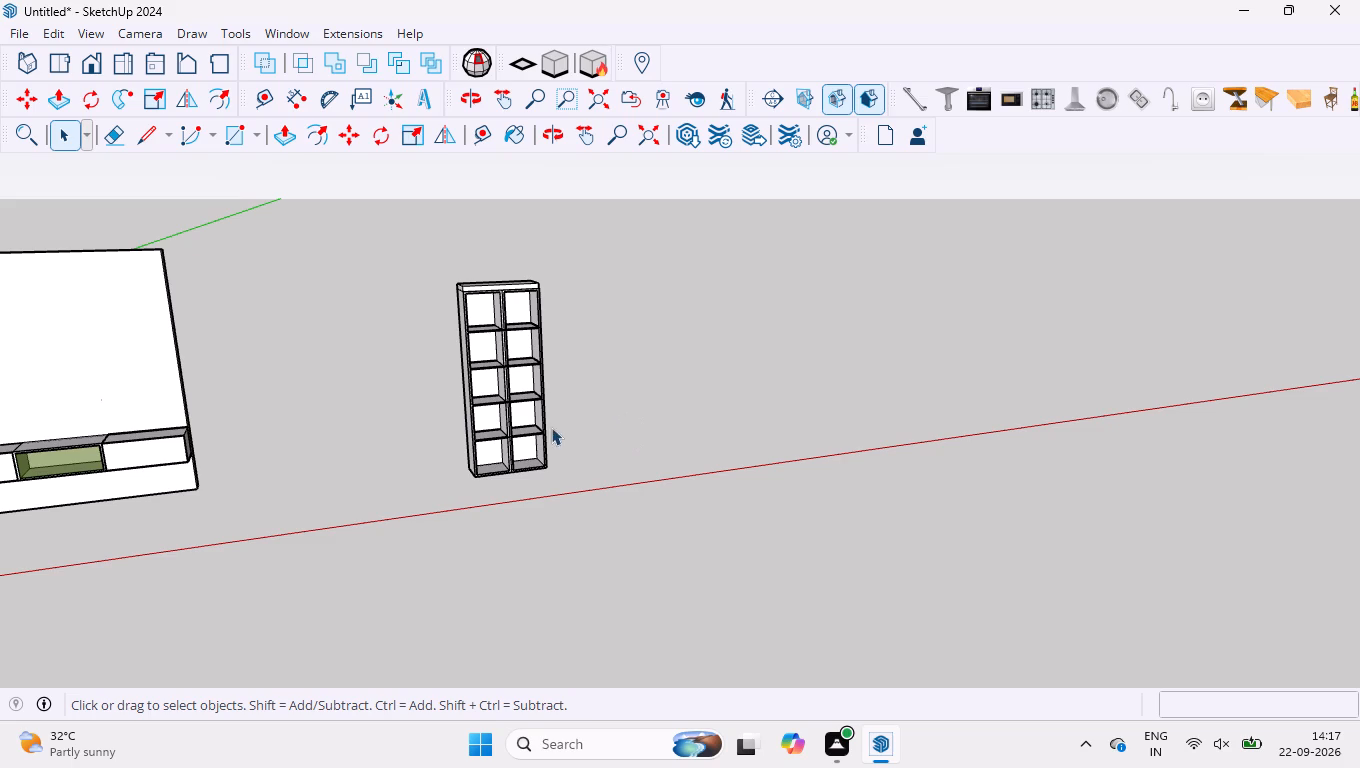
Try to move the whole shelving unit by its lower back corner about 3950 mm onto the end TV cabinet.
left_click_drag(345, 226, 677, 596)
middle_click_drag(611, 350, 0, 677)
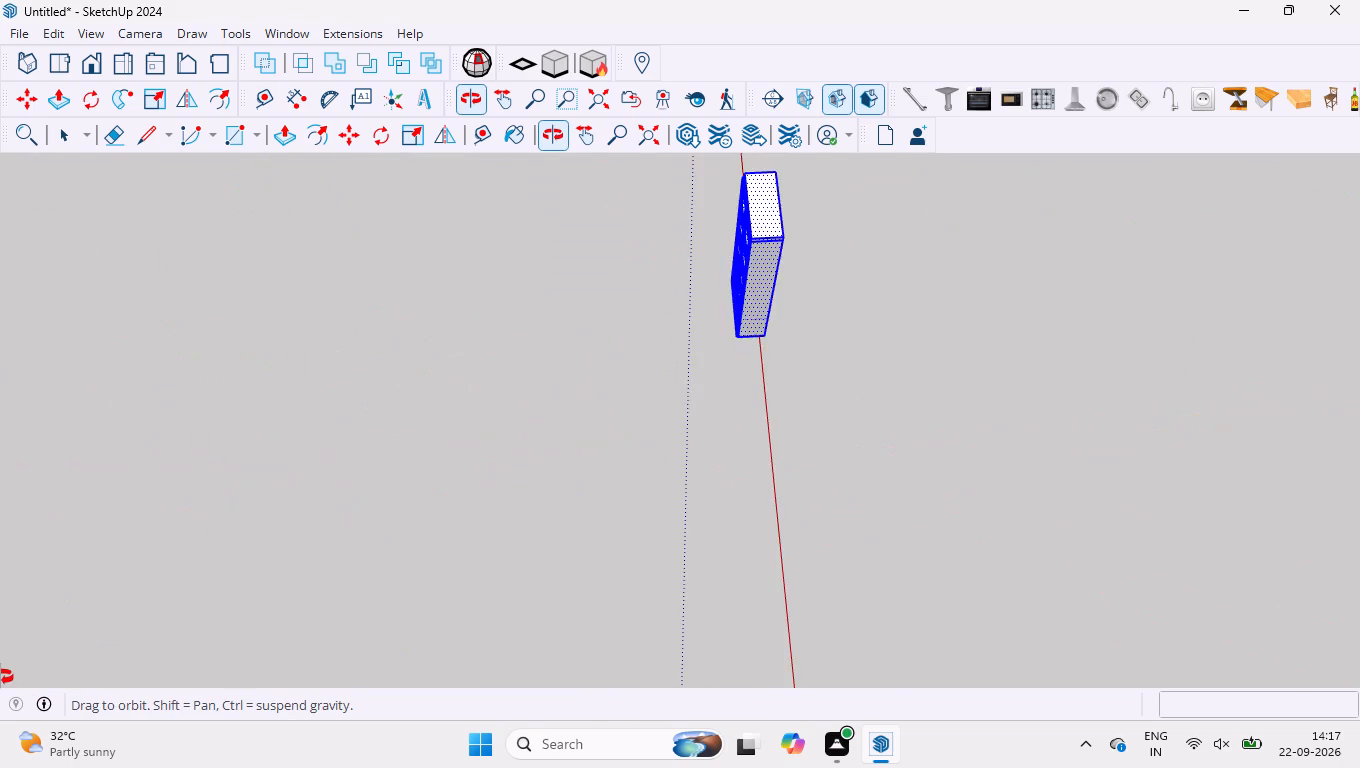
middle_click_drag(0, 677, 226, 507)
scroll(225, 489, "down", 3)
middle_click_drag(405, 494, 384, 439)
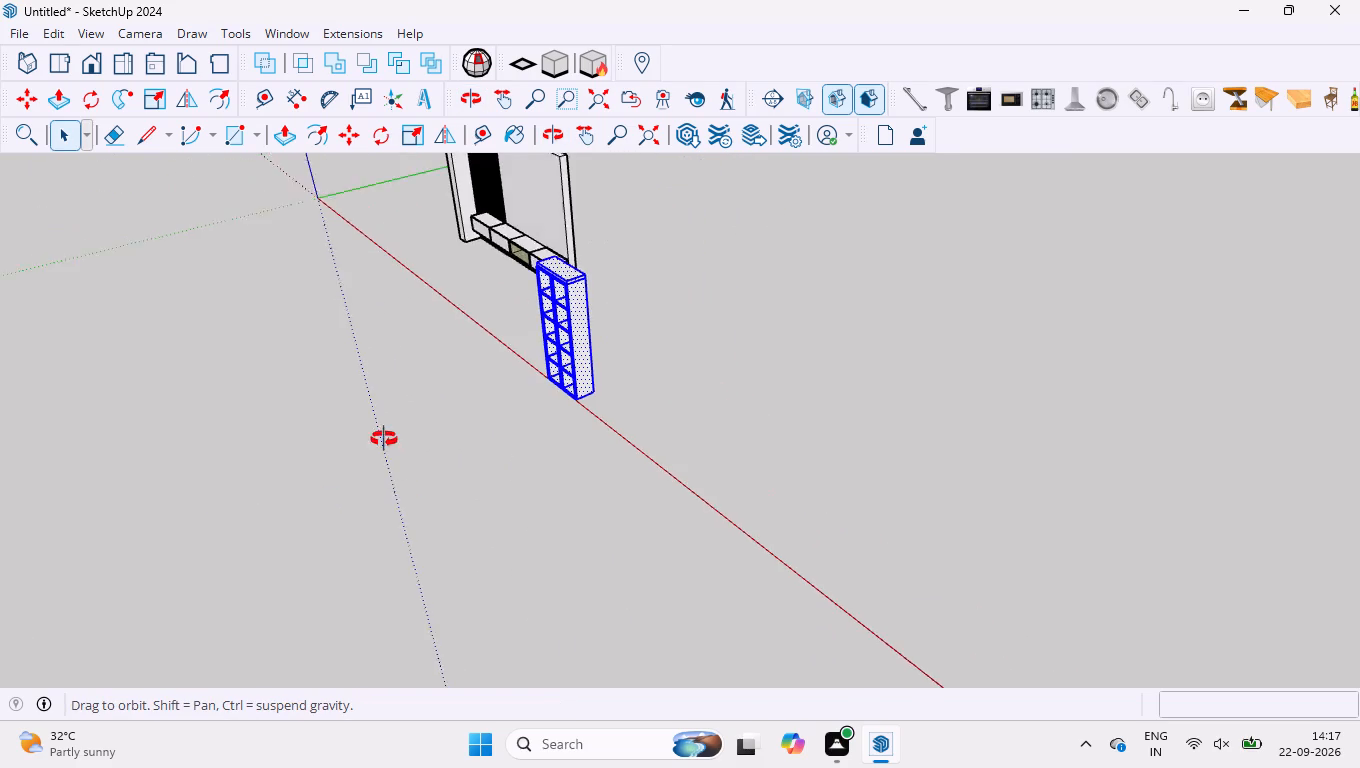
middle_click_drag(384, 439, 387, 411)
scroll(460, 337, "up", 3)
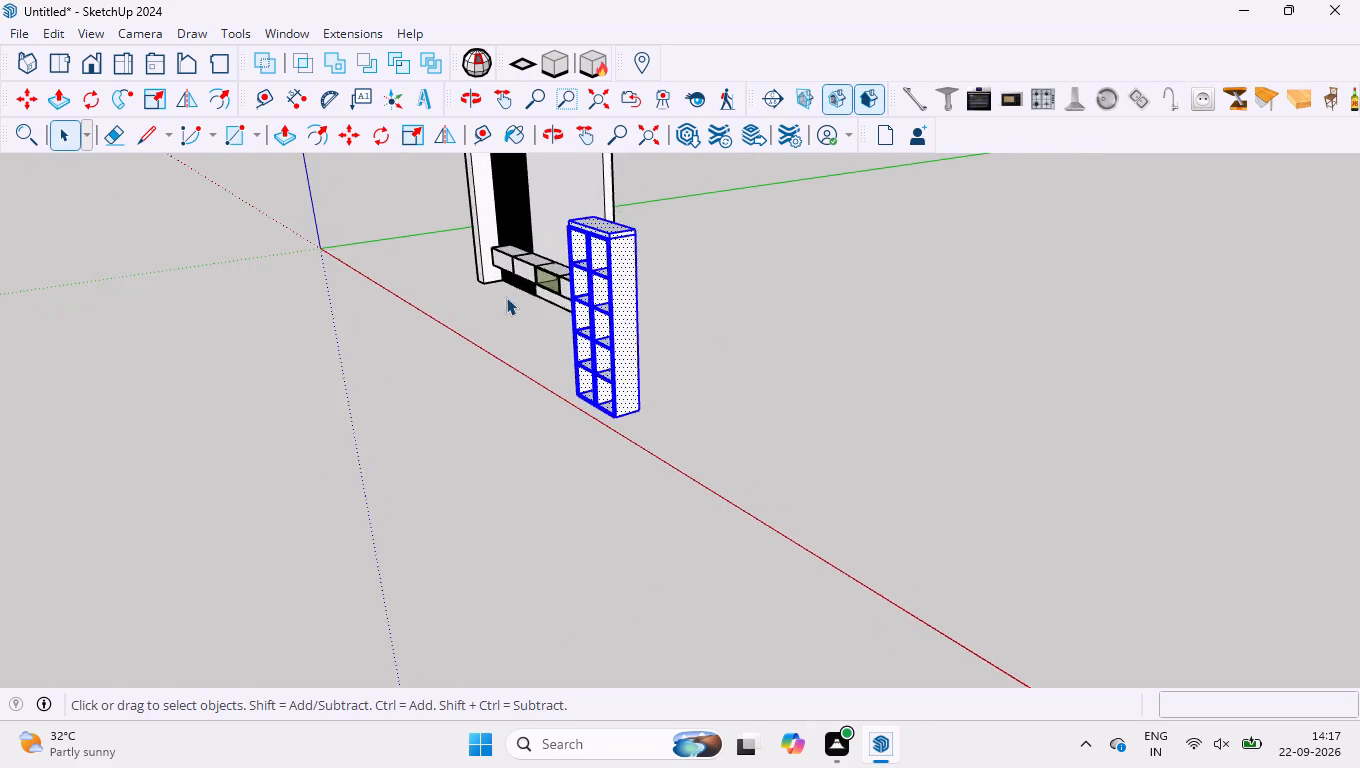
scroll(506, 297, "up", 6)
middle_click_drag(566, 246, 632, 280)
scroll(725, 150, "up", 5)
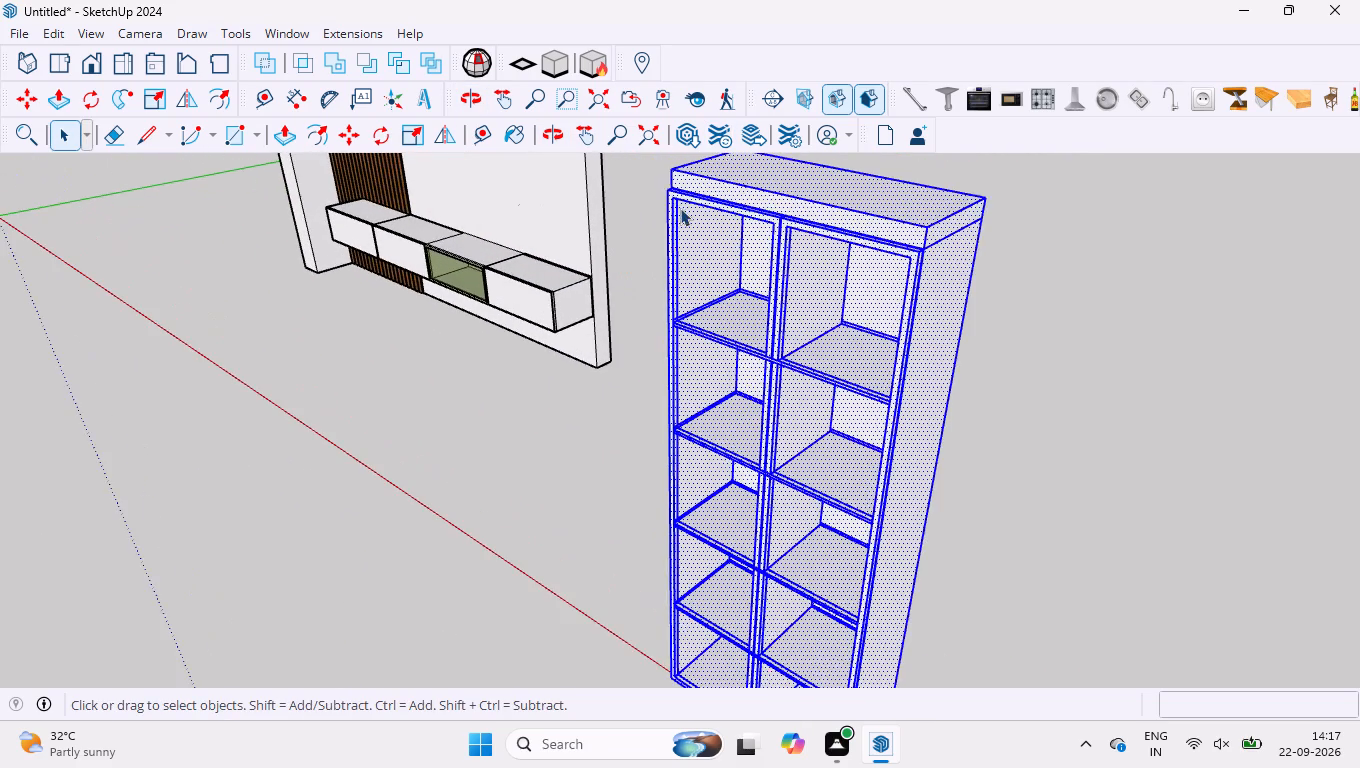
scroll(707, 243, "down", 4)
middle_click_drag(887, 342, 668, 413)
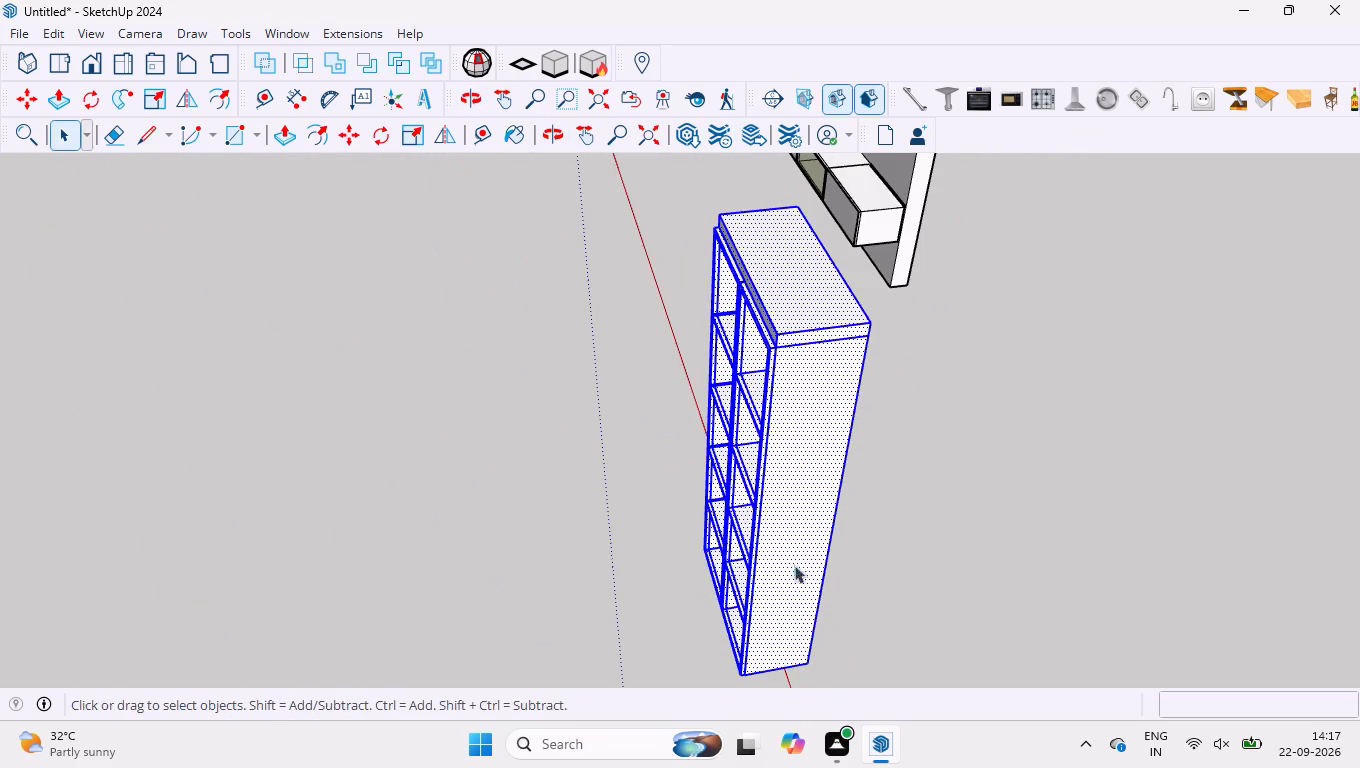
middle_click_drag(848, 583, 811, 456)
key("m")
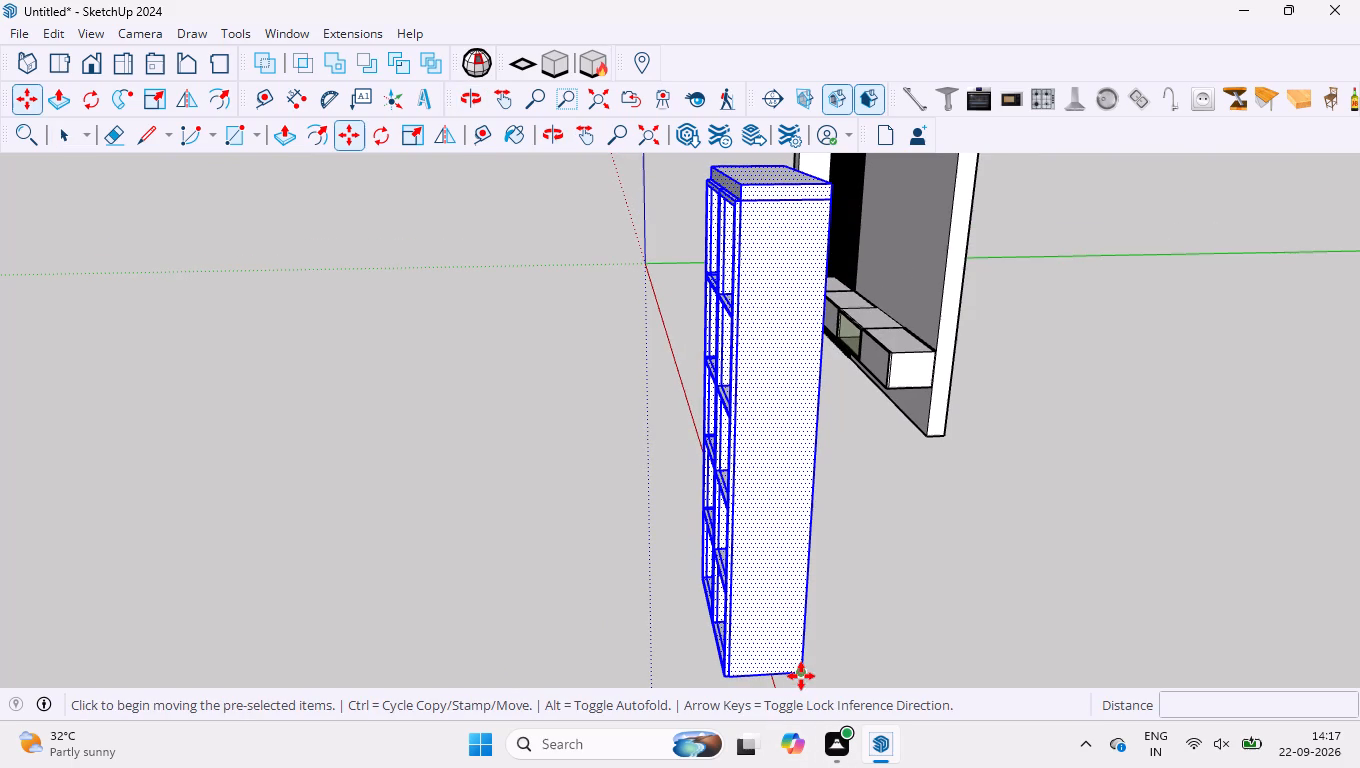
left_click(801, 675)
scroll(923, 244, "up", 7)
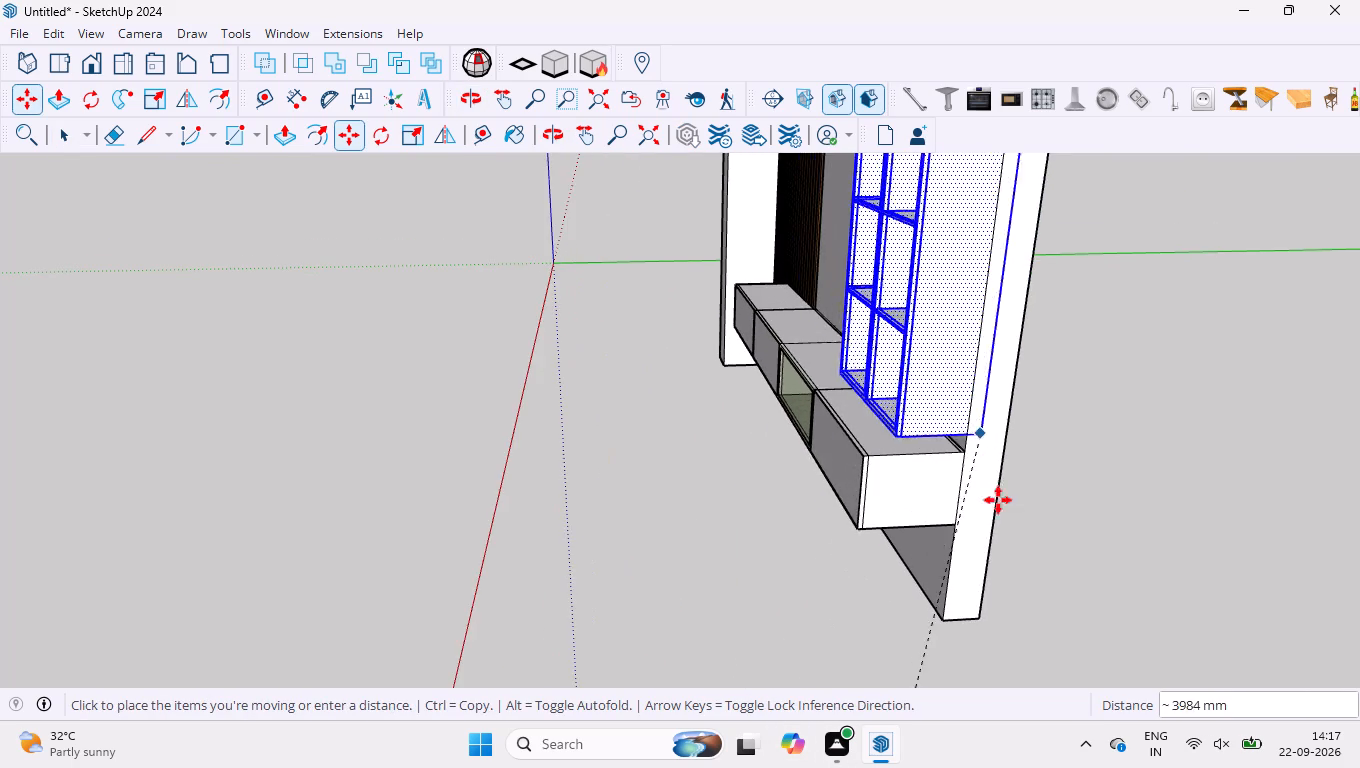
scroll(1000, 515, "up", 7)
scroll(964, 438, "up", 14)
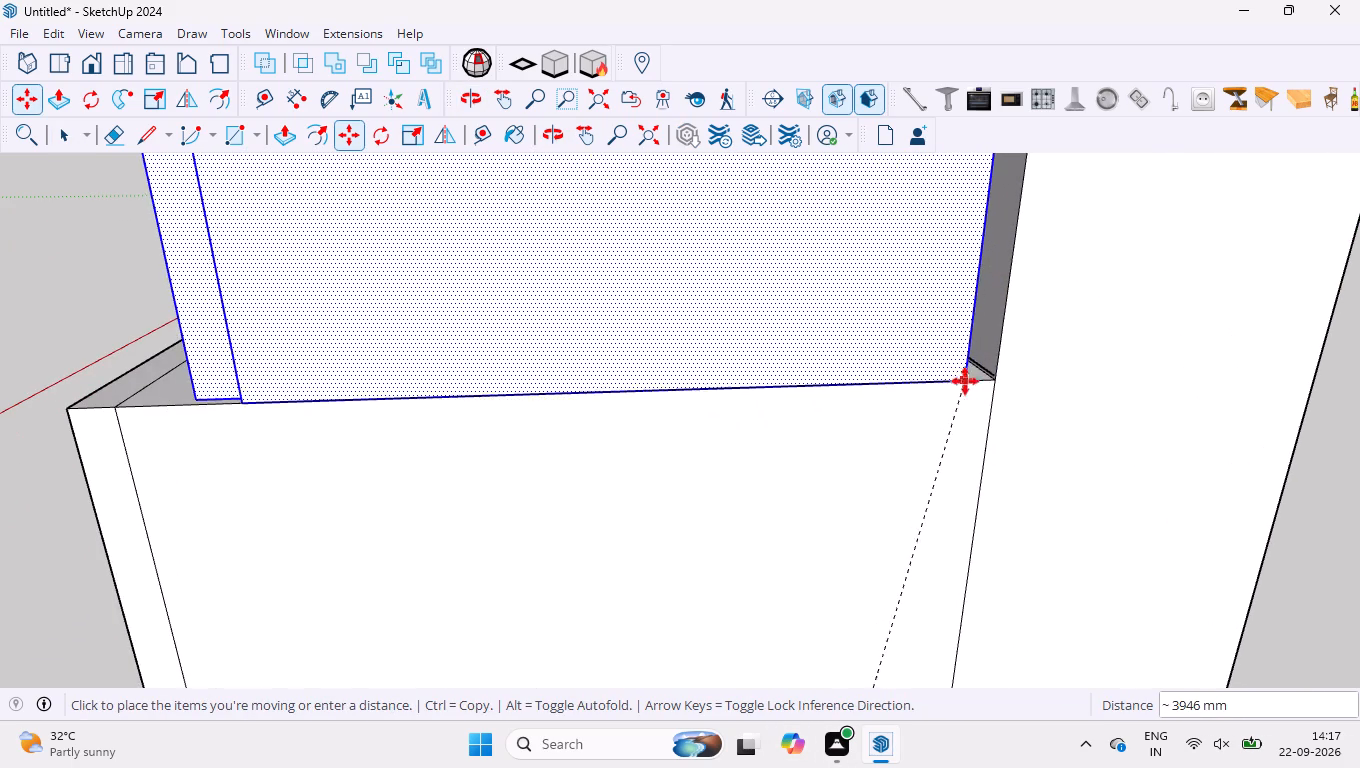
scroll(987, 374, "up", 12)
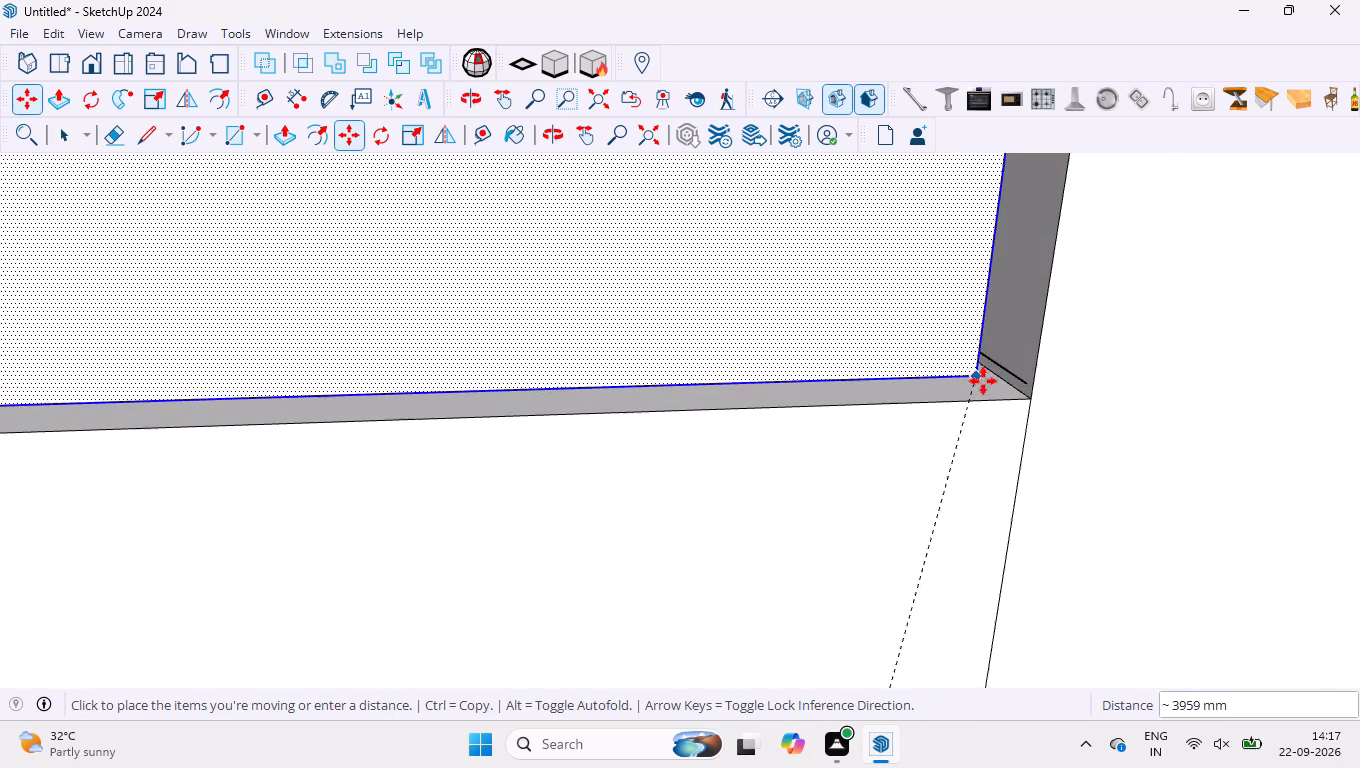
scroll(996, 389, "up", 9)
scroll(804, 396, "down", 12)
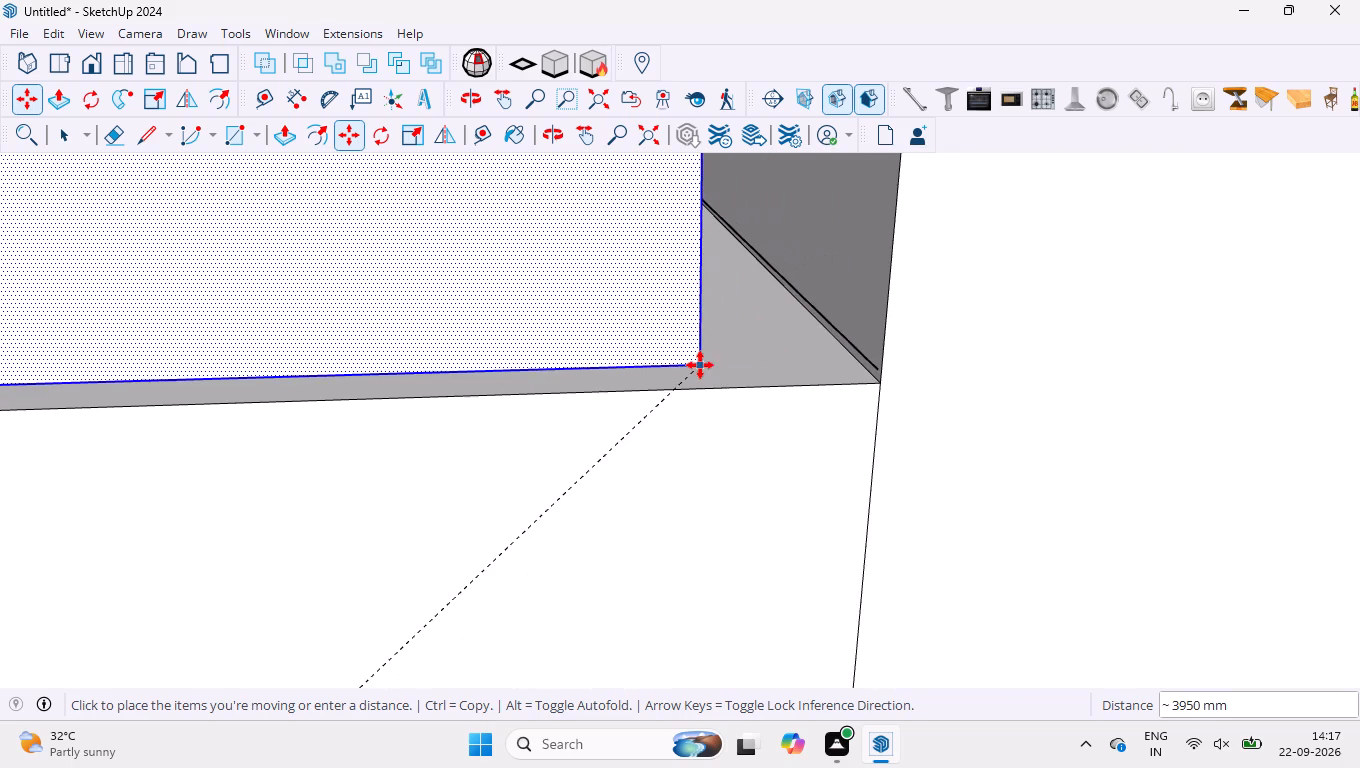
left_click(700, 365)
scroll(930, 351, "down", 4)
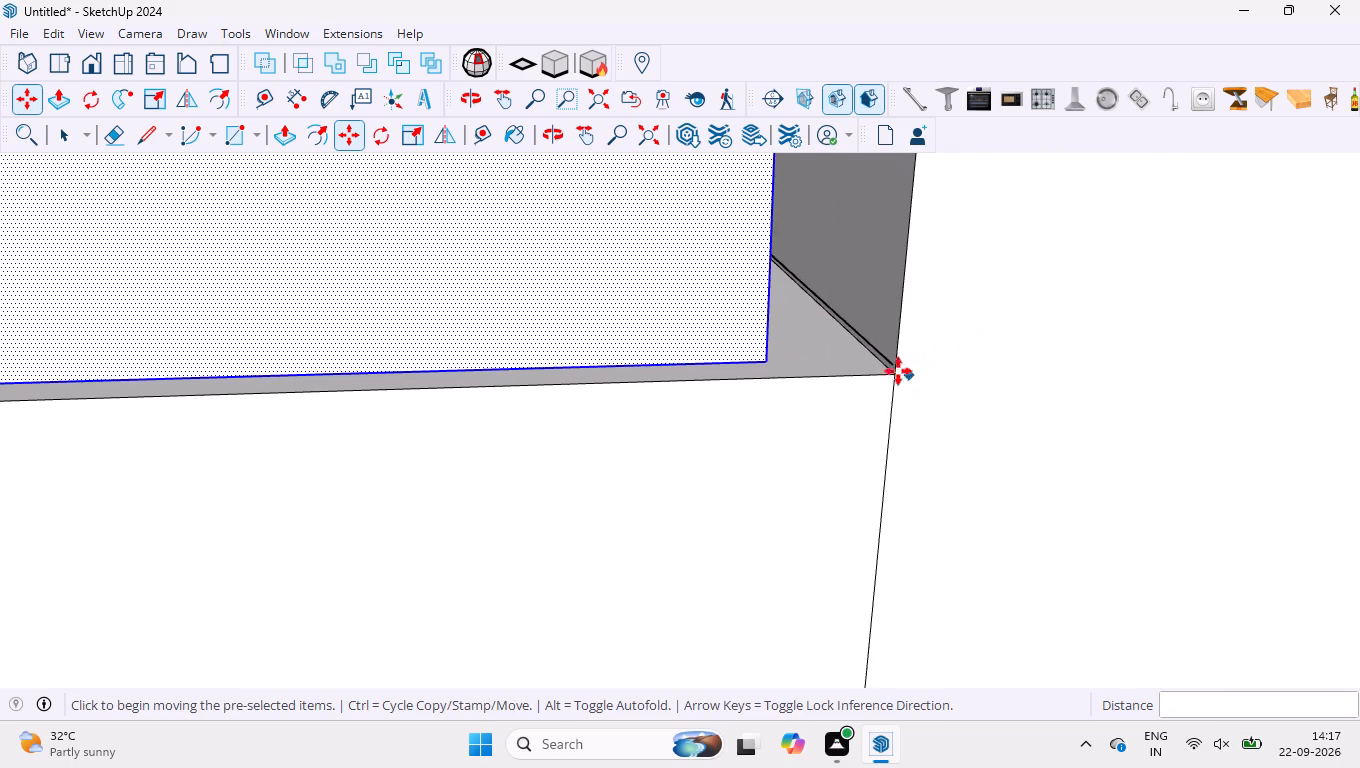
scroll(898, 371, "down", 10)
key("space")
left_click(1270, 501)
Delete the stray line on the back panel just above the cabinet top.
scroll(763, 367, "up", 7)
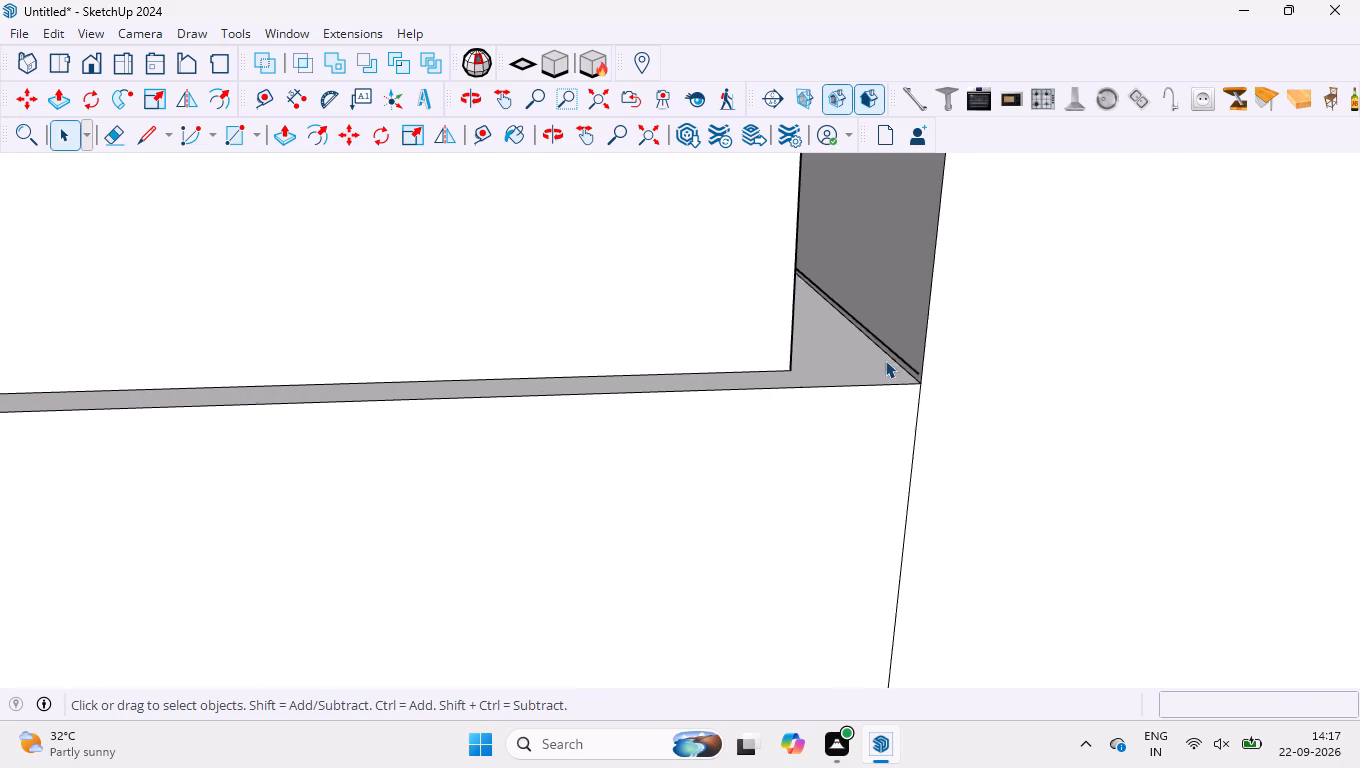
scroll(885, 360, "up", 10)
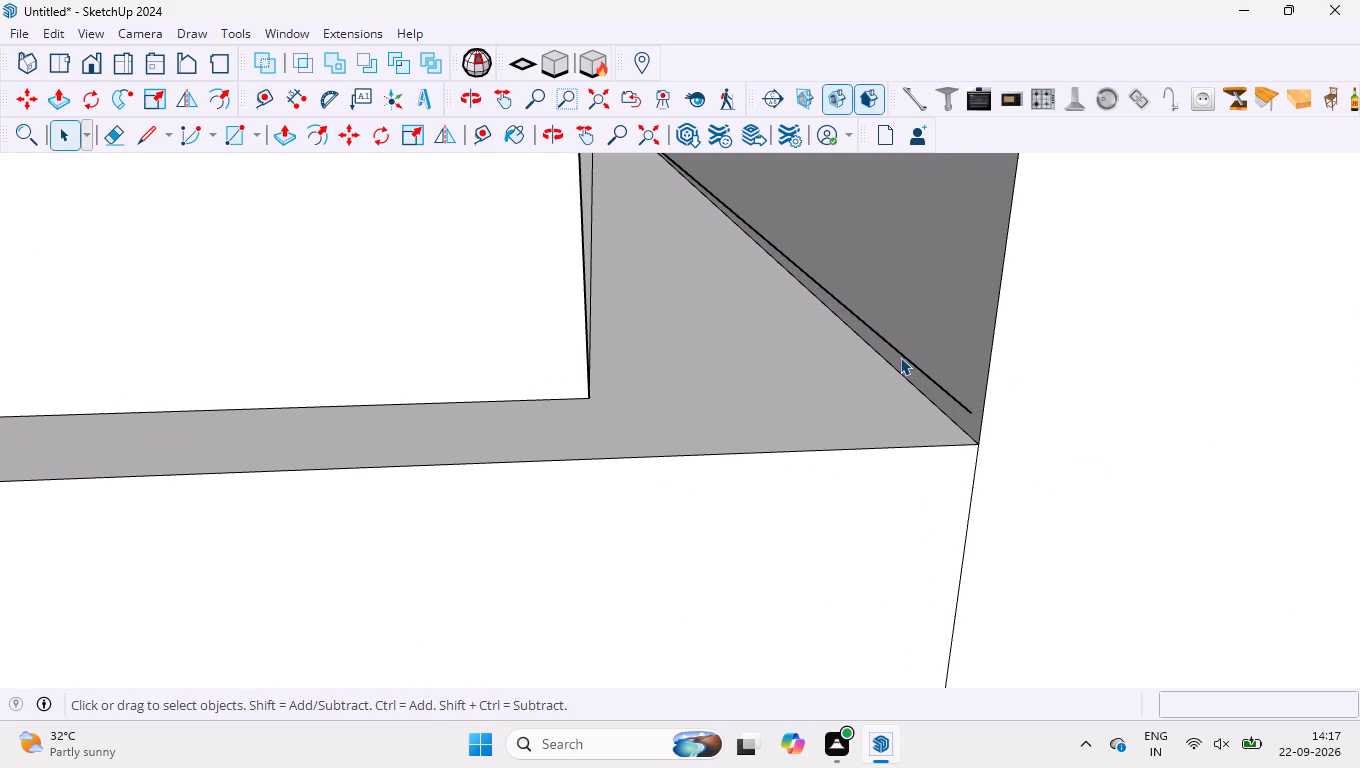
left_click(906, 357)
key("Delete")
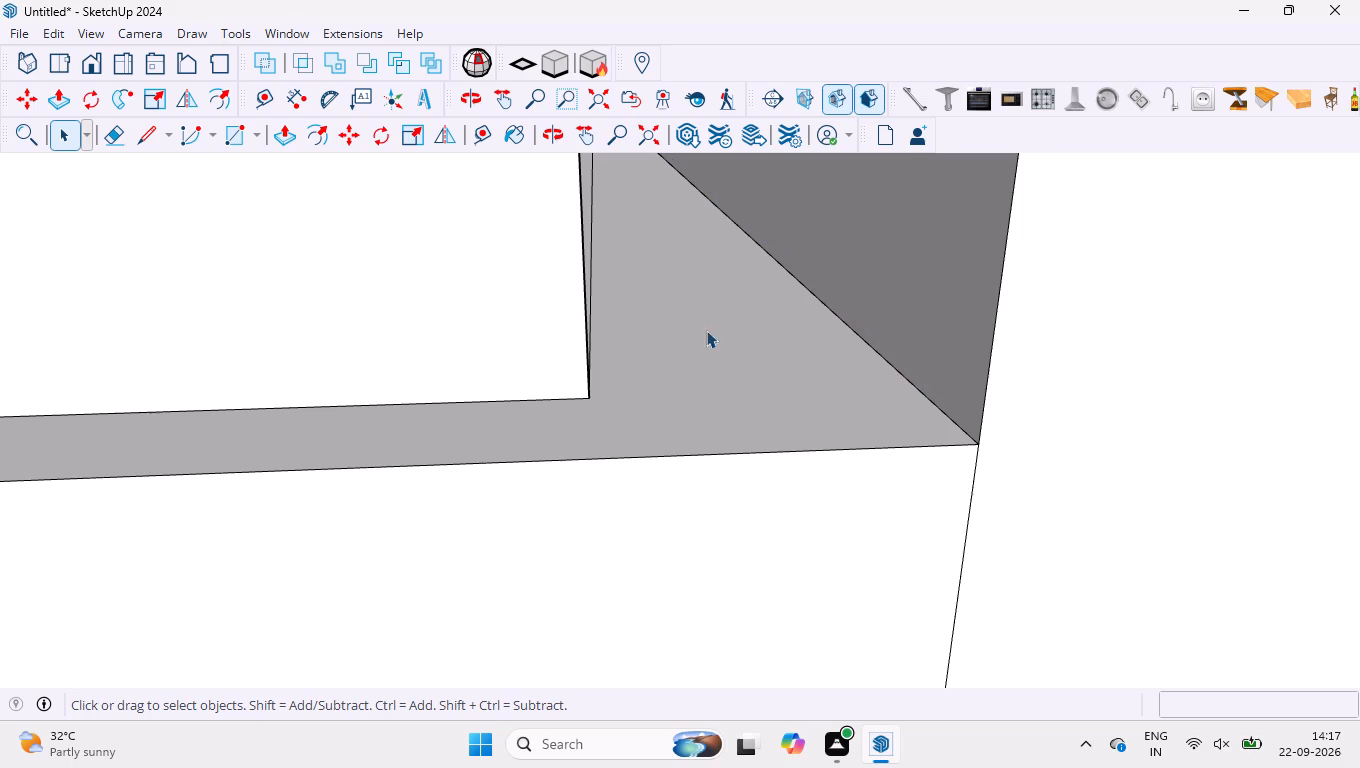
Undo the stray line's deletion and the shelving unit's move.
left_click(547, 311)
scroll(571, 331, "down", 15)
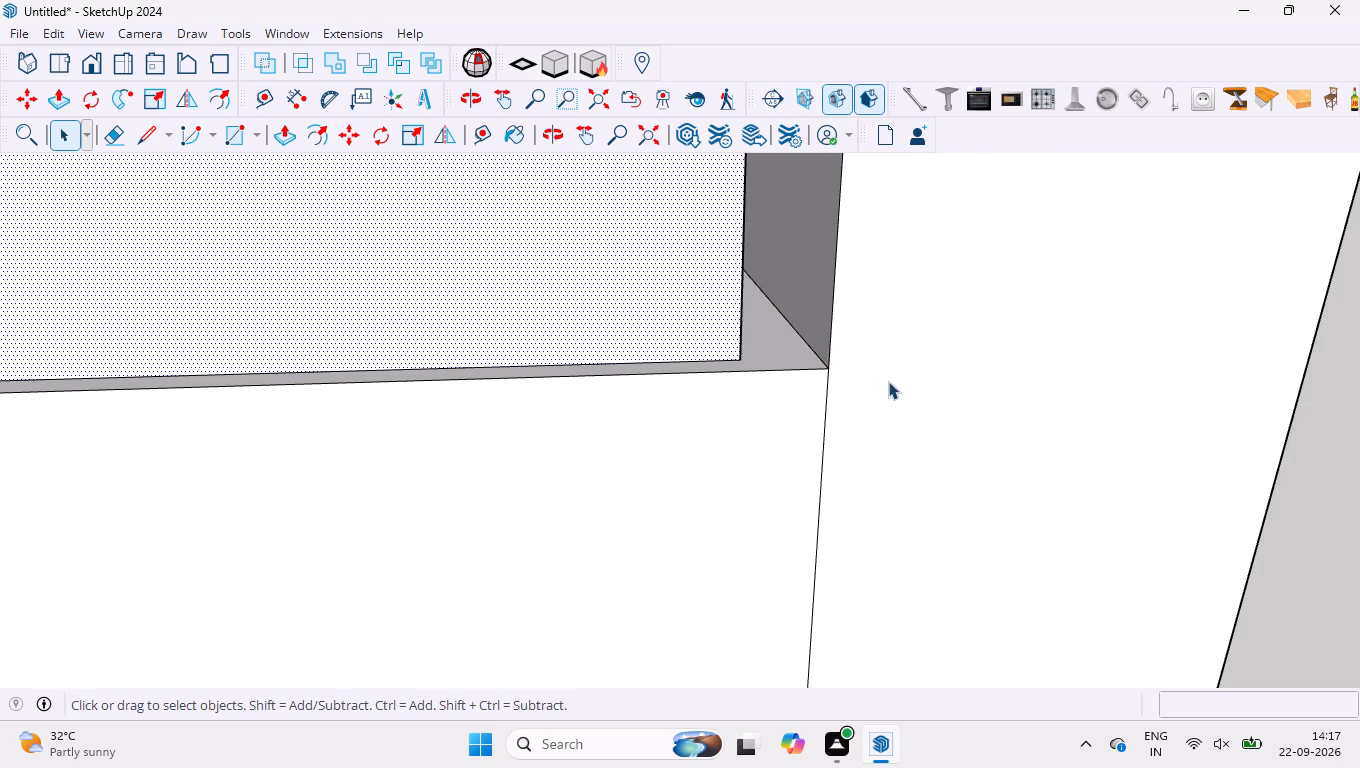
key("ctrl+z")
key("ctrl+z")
Delete the stray line running along the back panel just above the rear edge of the TV cabinet top.
scroll(798, 358, "down", 4)
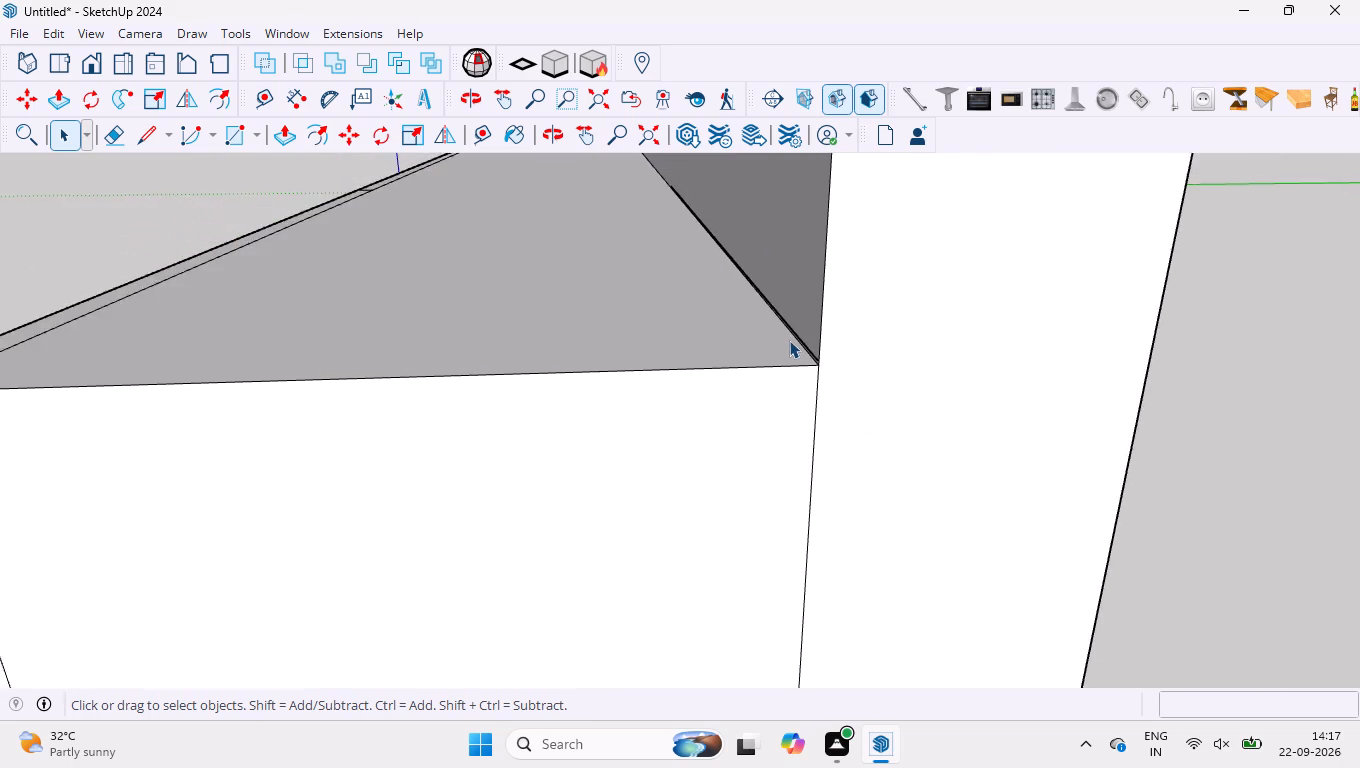
scroll(788, 338, "up", 12)
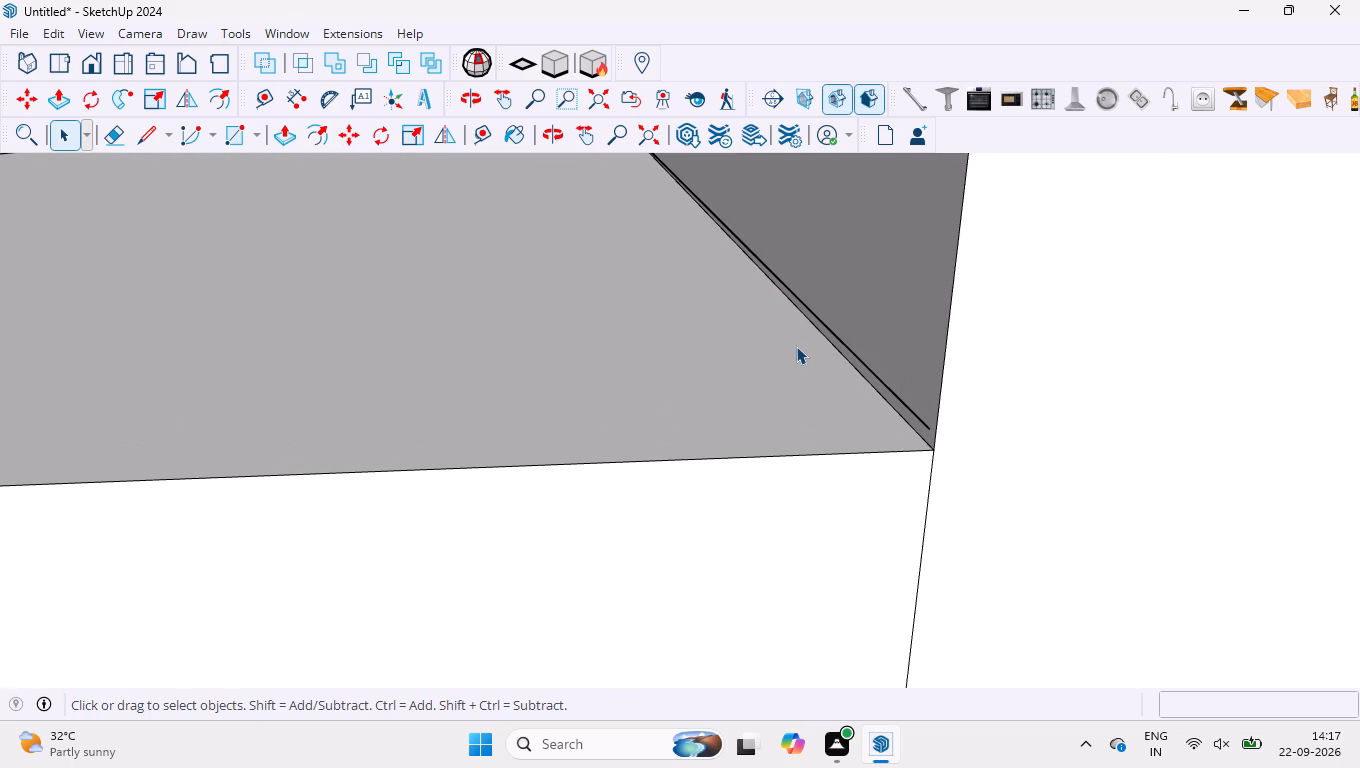
scroll(736, 293, "down", 4)
middle_click_drag(706, 292, 1030, 327)
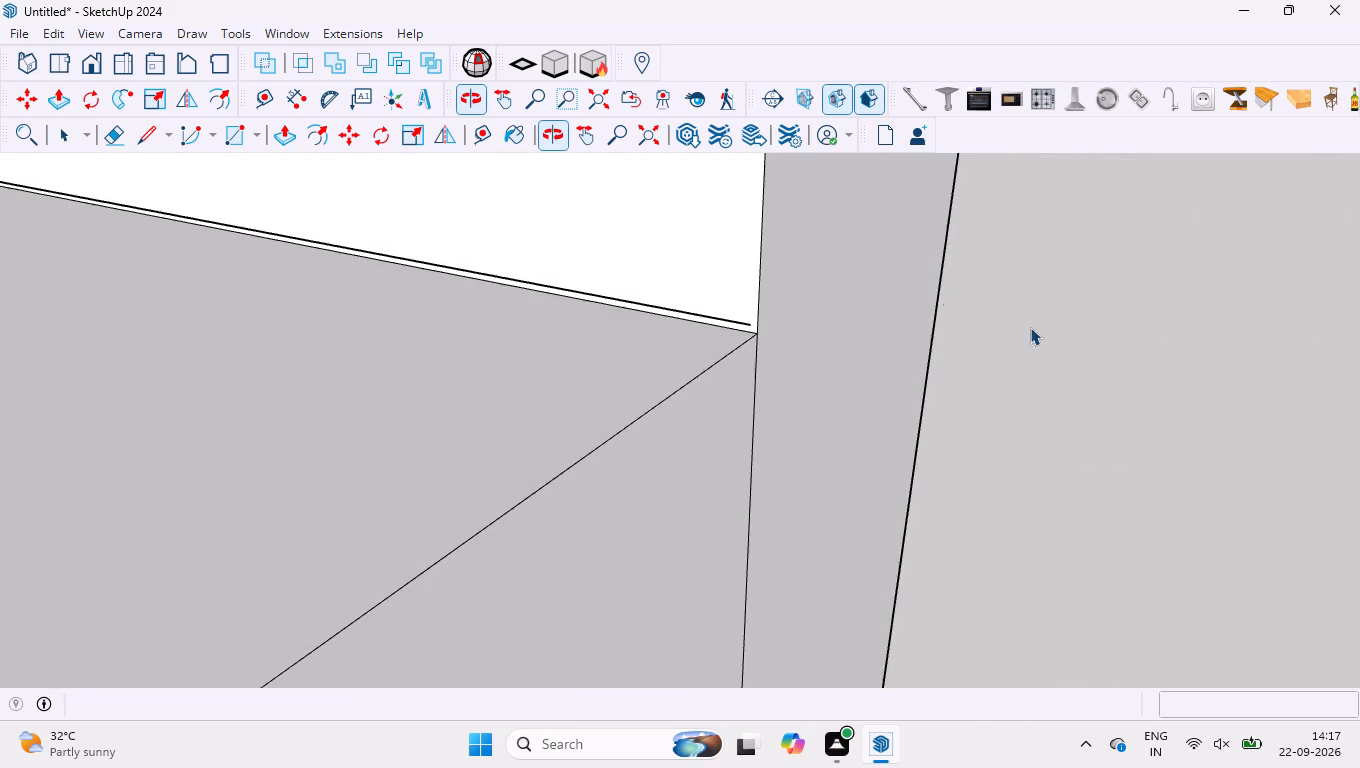
scroll(883, 262, "down", 7)
scroll(662, 250, "up", 3)
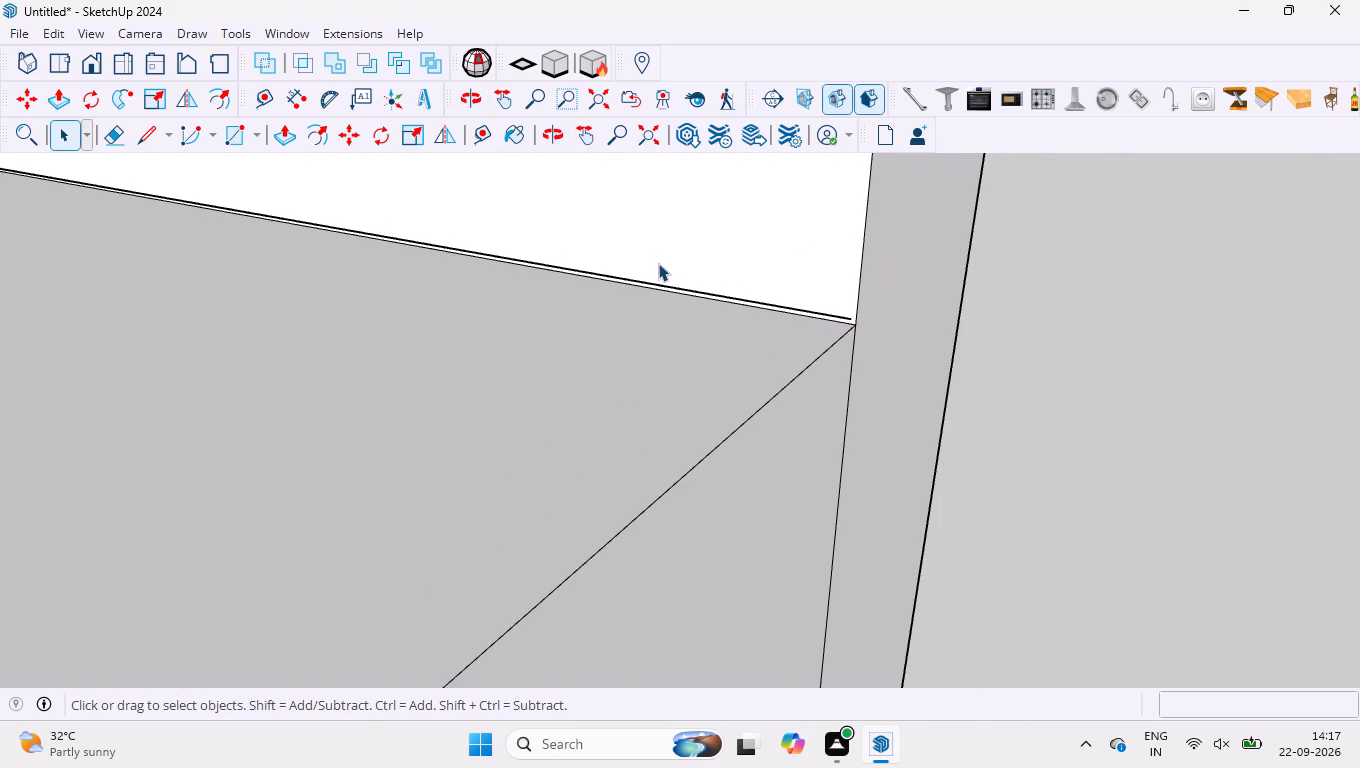
scroll(656, 269, "up", 1)
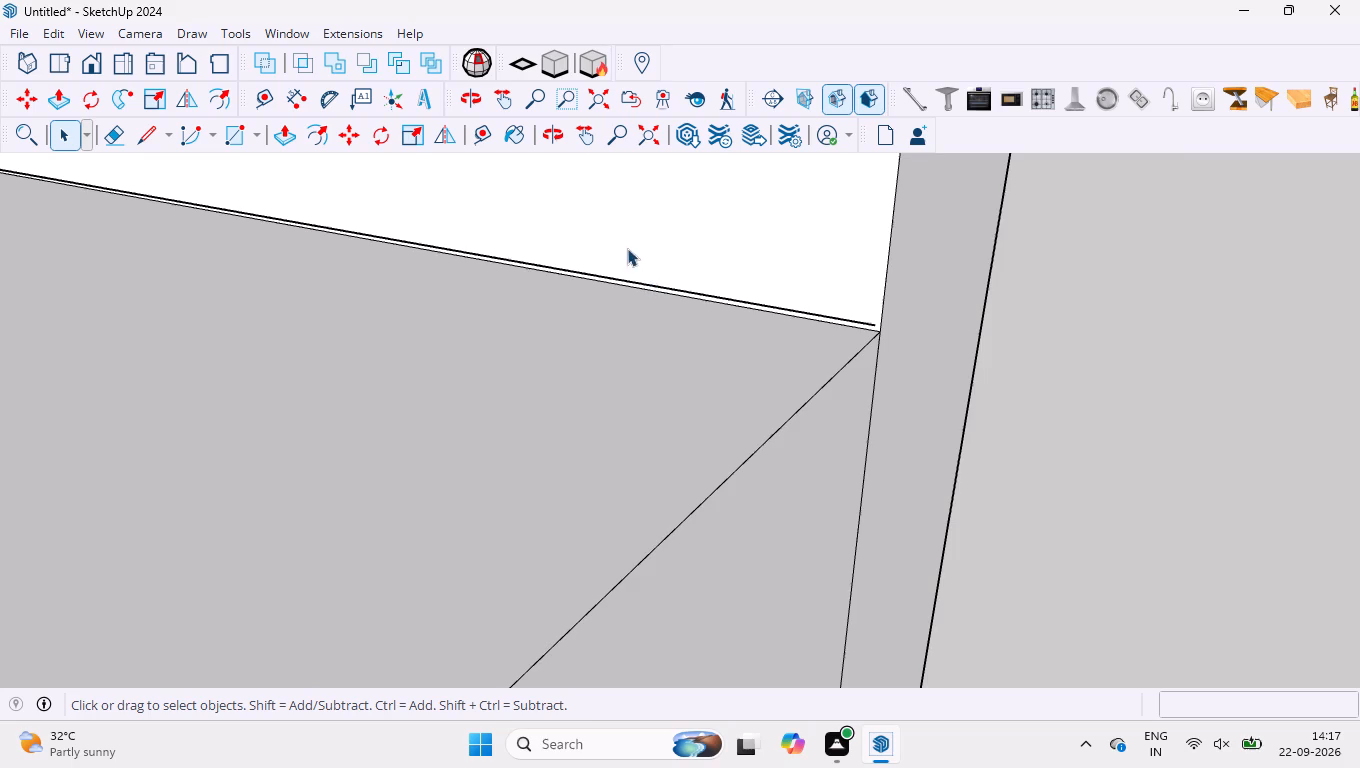
scroll(636, 266, "up", 8)
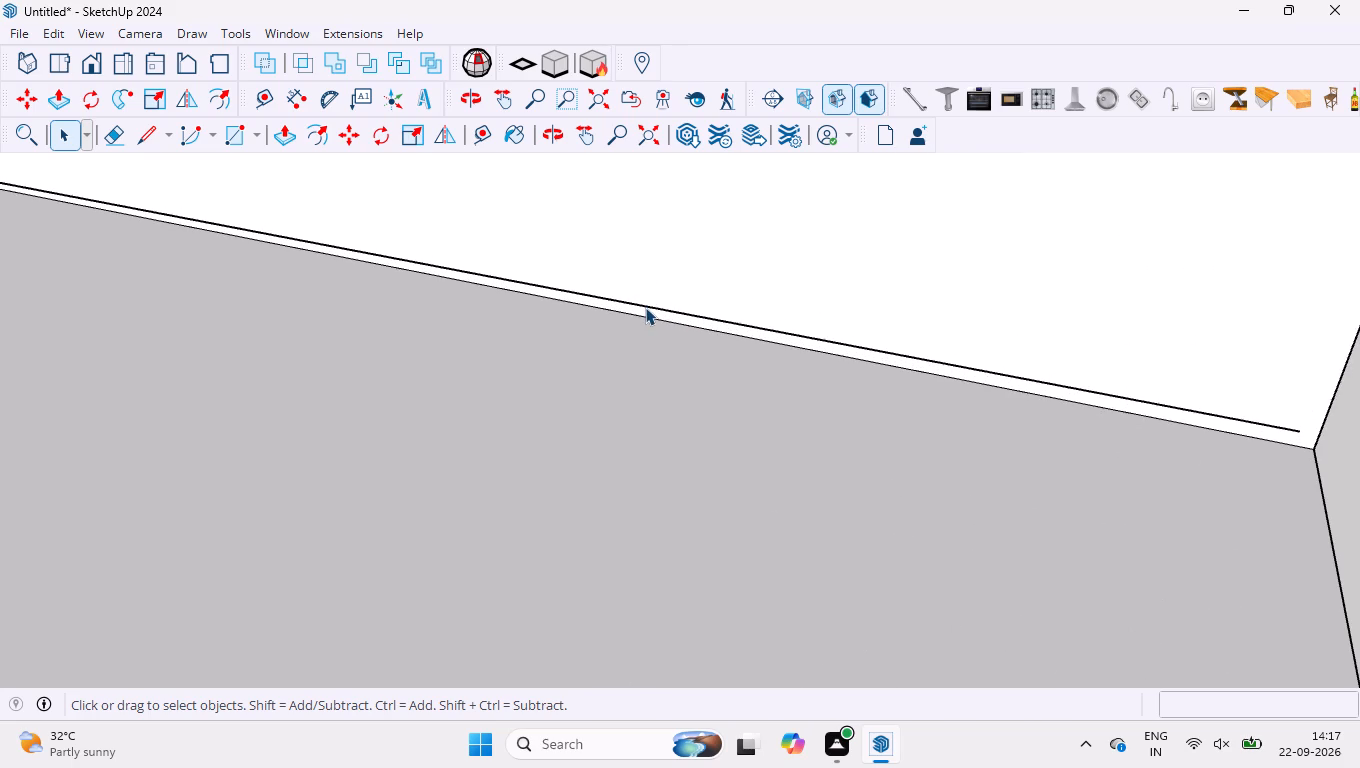
left_click(645, 307)
key("Delete")
Move the whole shelving unit about 3952 mm so its lower back corner meets the end TV cabinet's top back corner at the wall panel.
scroll(624, 305, "down", 19)
scroll(352, 333, "down", 15)
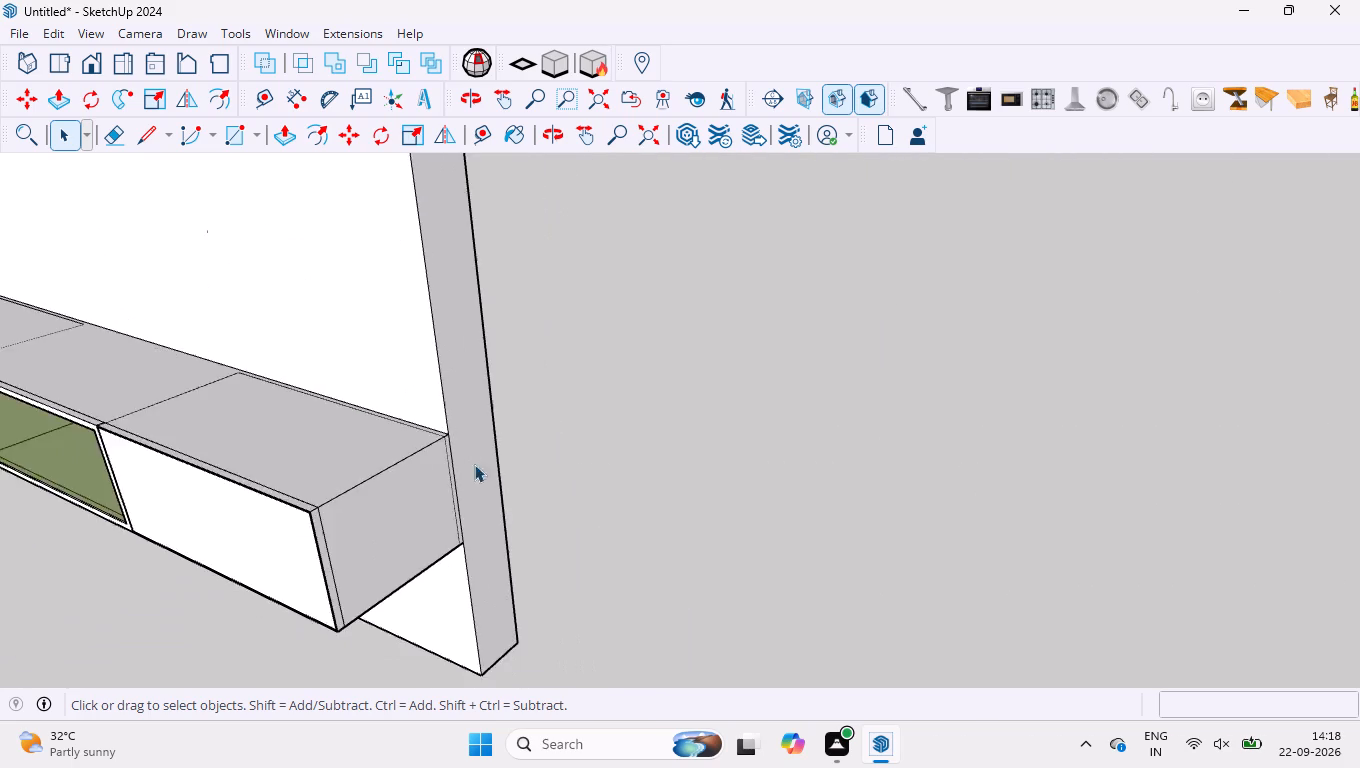
scroll(474, 464, "down", 17)
scroll(644, 352, "up", 1)
middle_click_drag(703, 363, 755, 321)
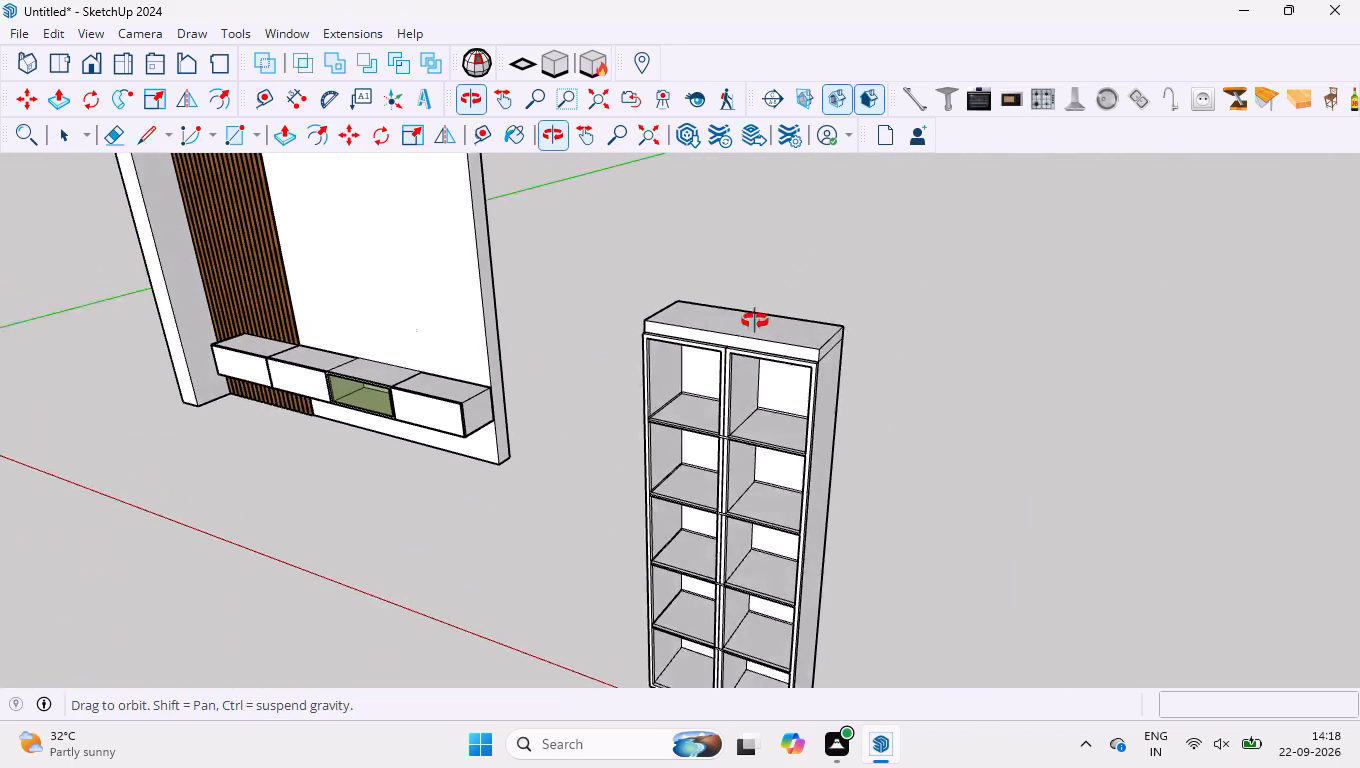
middle_click_drag(755, 321, 757, 320)
scroll(738, 302, "down", 9)
left_click_drag(672, 266, 908, 616)
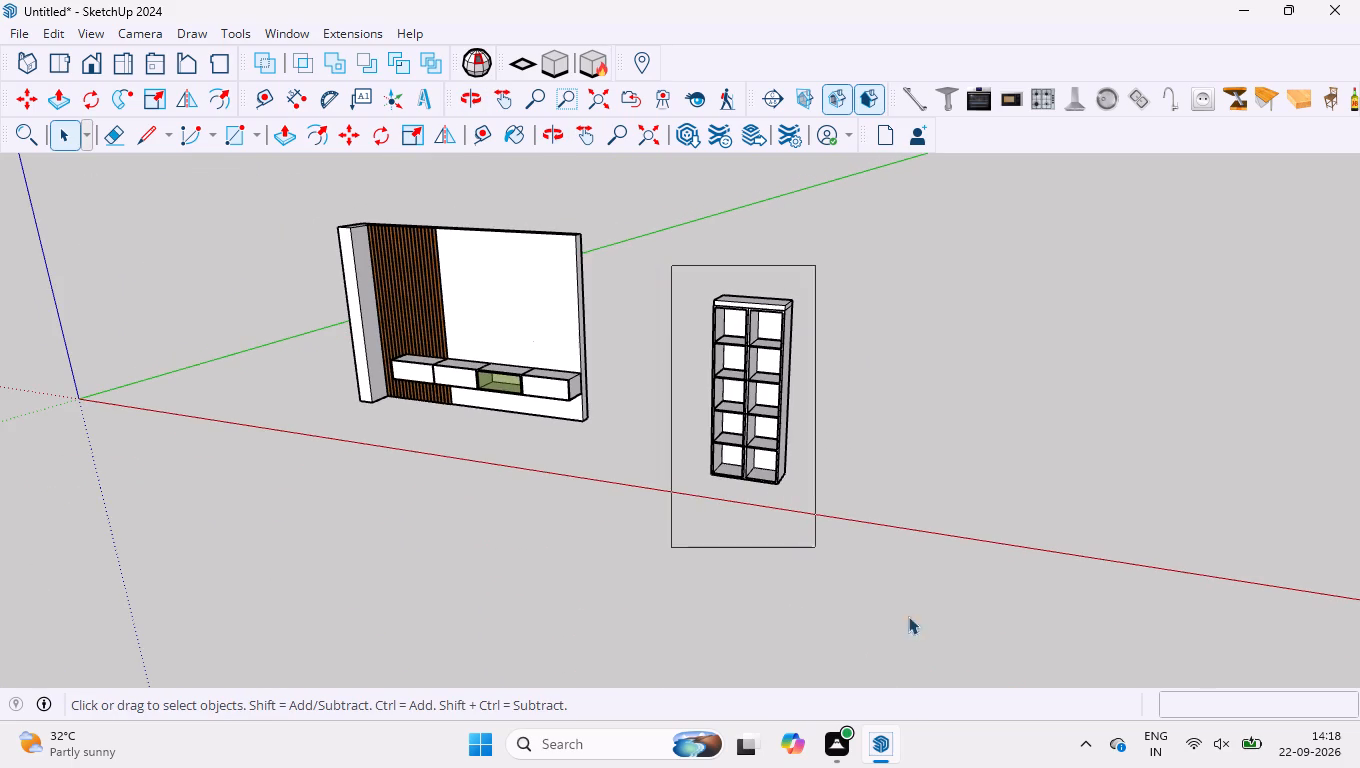
left_click_drag(908, 616, 897, 612)
key("m")
middle_click_drag(869, 556, 636, 541)
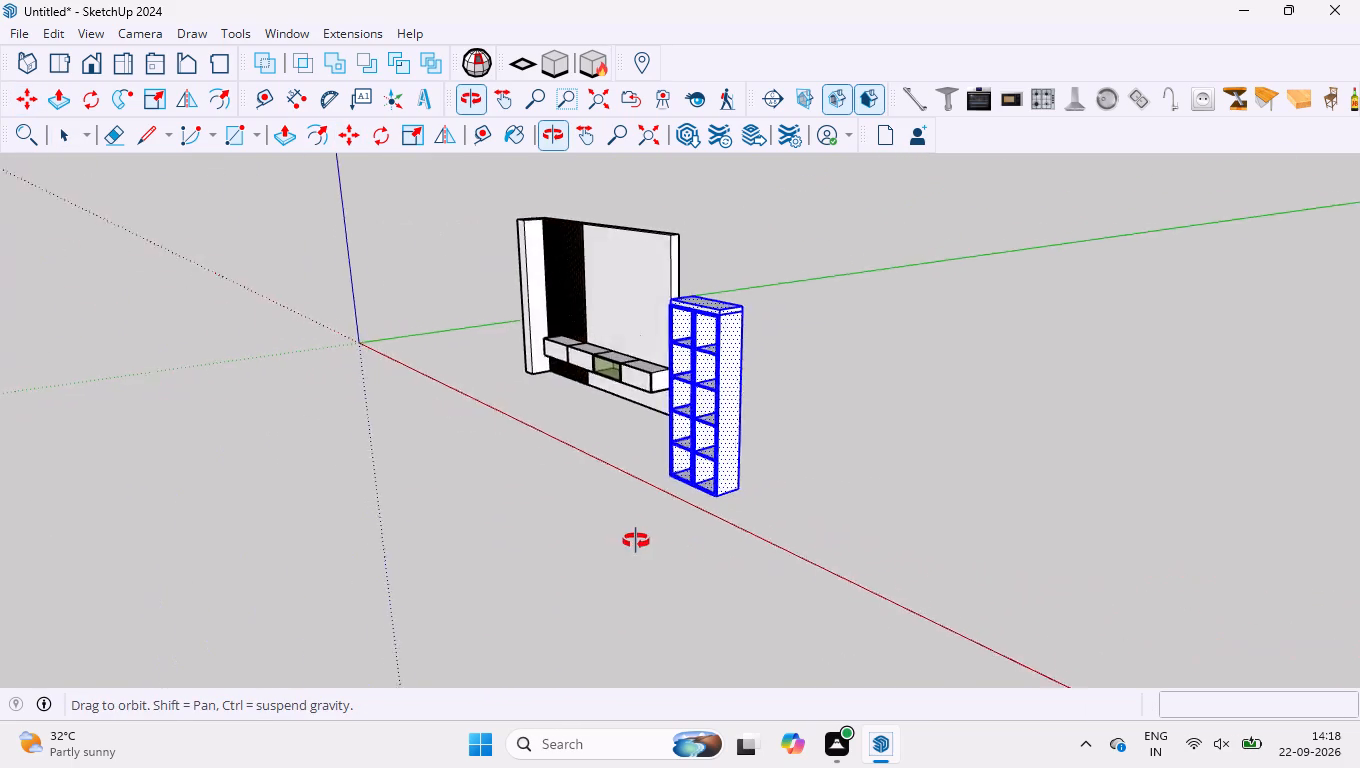
middle_click_drag(636, 541, 636, 540)
scroll(721, 457, "up", 13)
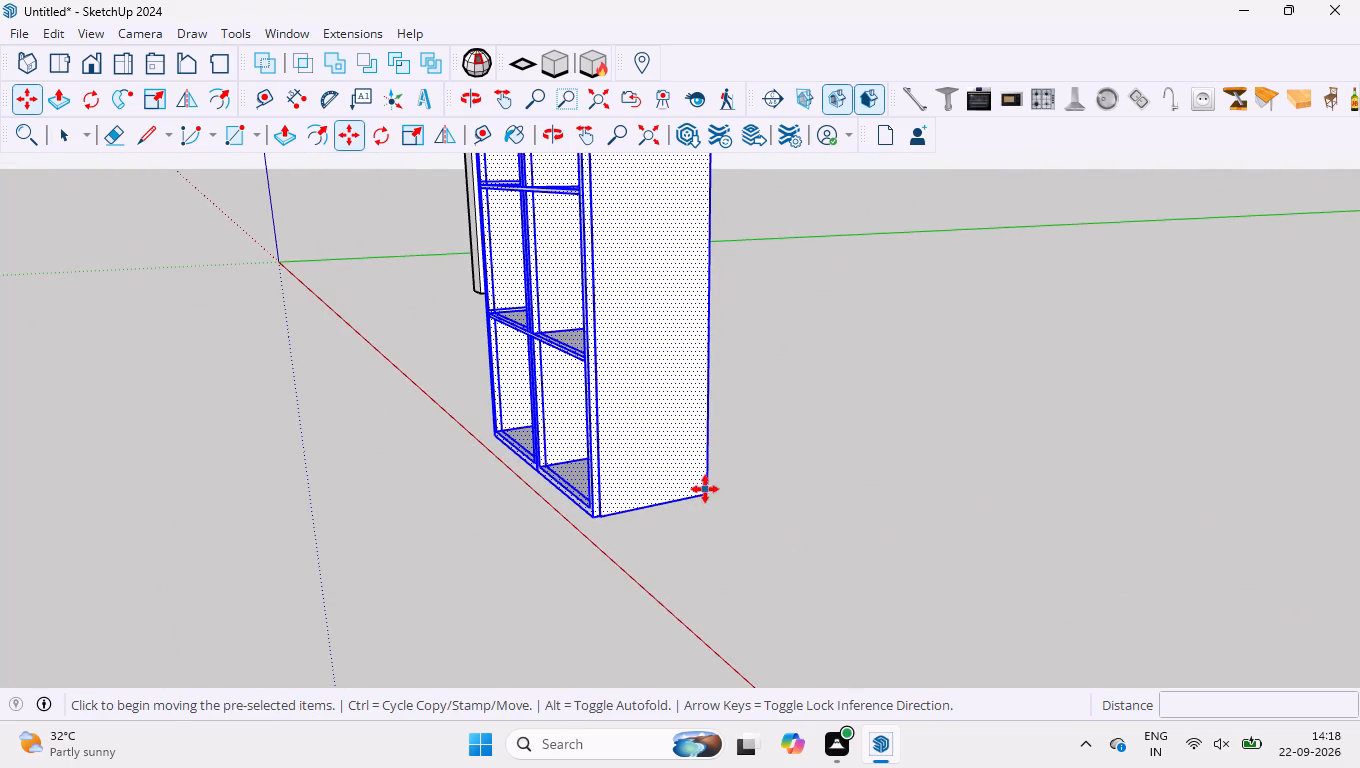
left_click(706, 489)
scroll(751, 321, "down", 8)
scroll(619, 203, "up", 9)
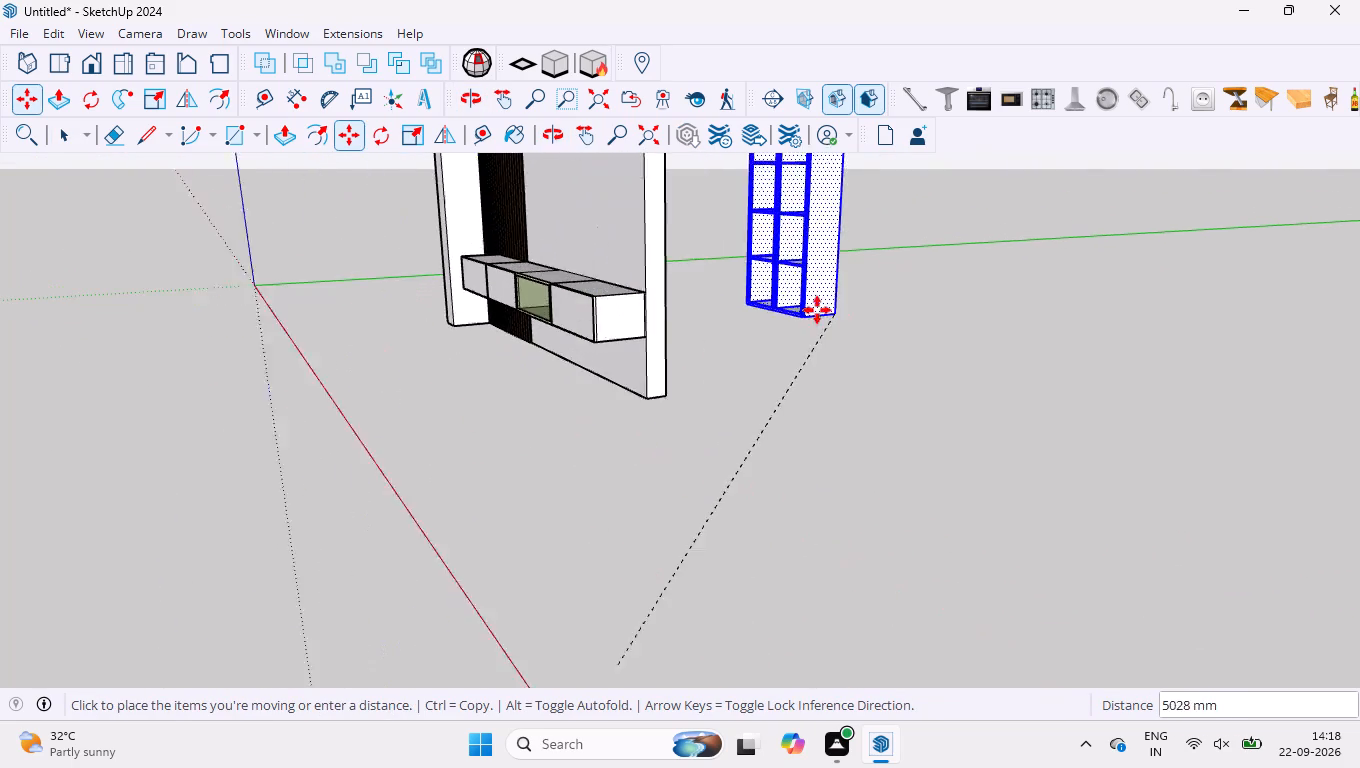
scroll(512, 244, "up", 4)
scroll(652, 279, "up", 10)
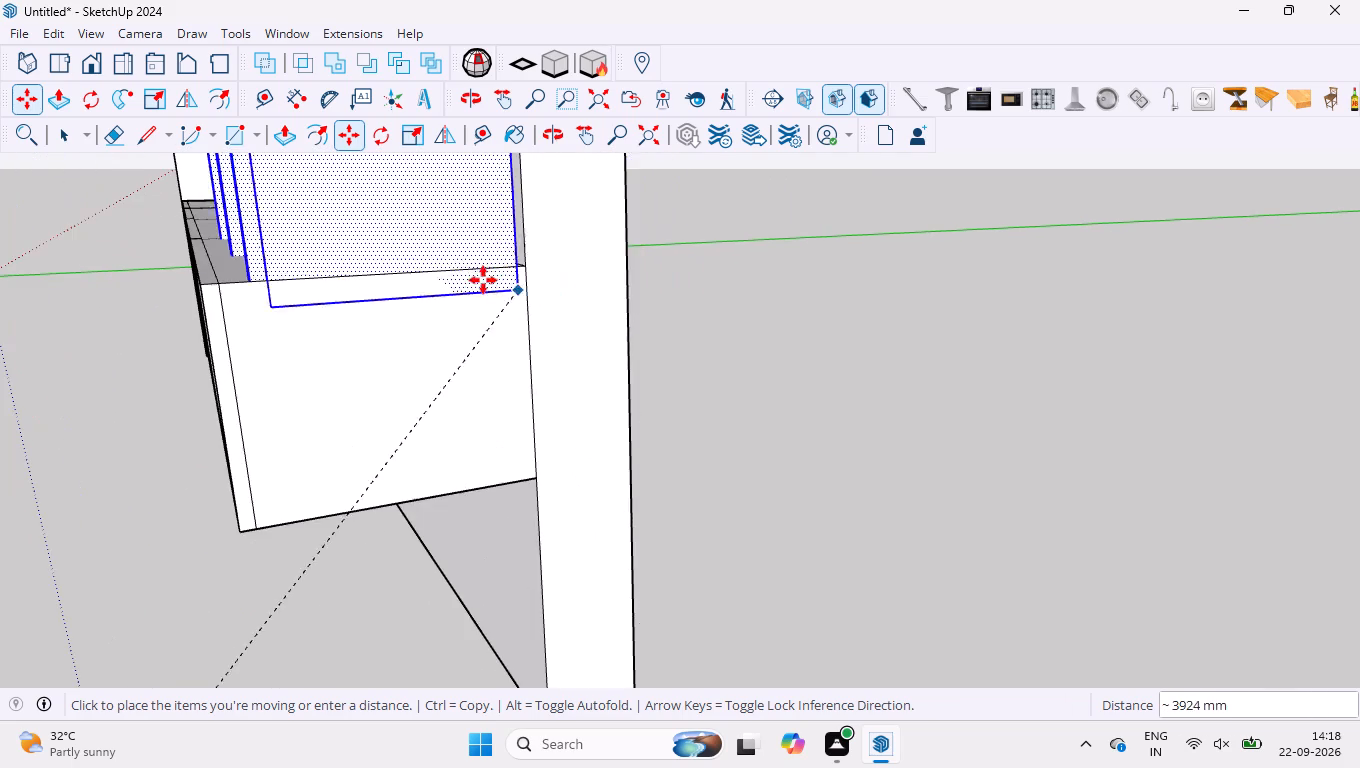
scroll(483, 280, "up", 5)
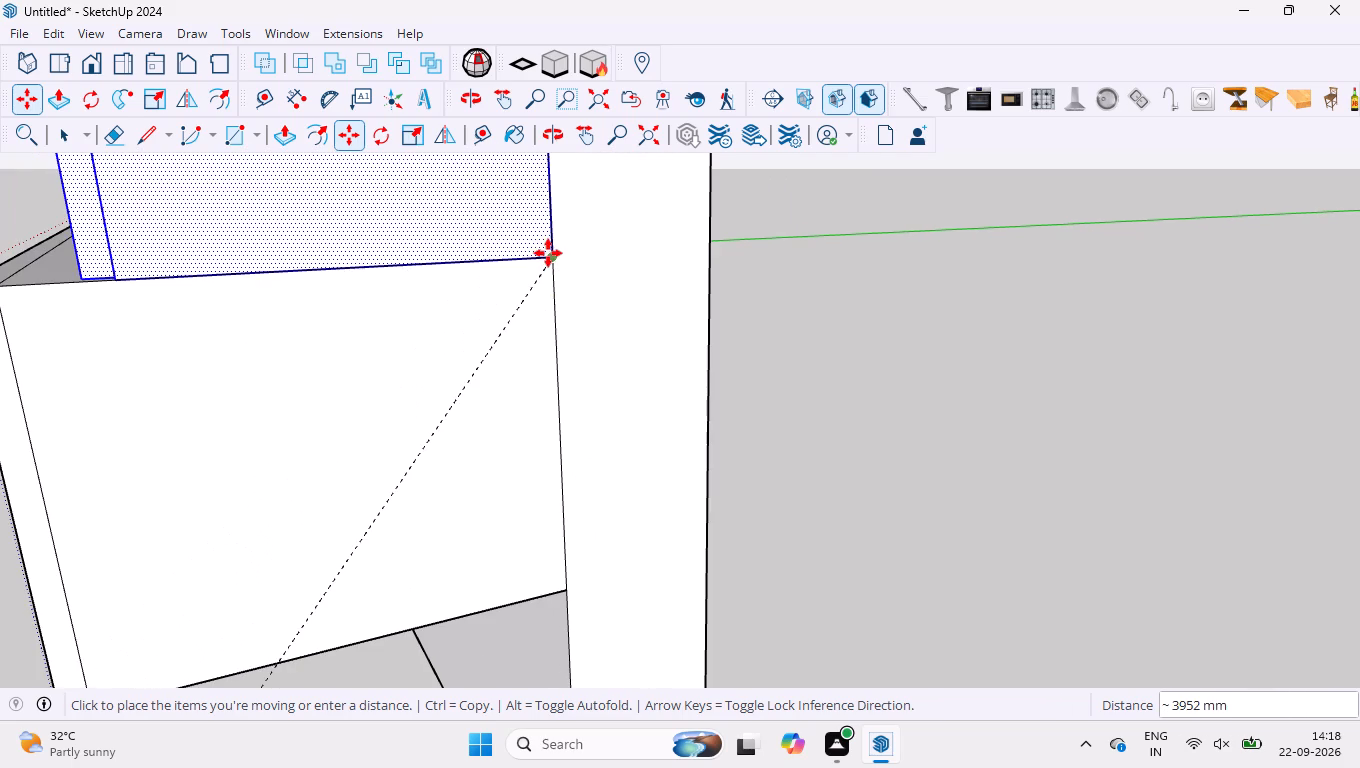
left_click(548, 253)
key("space")
left_click(792, 340)
scroll(792, 339, "down", 4)
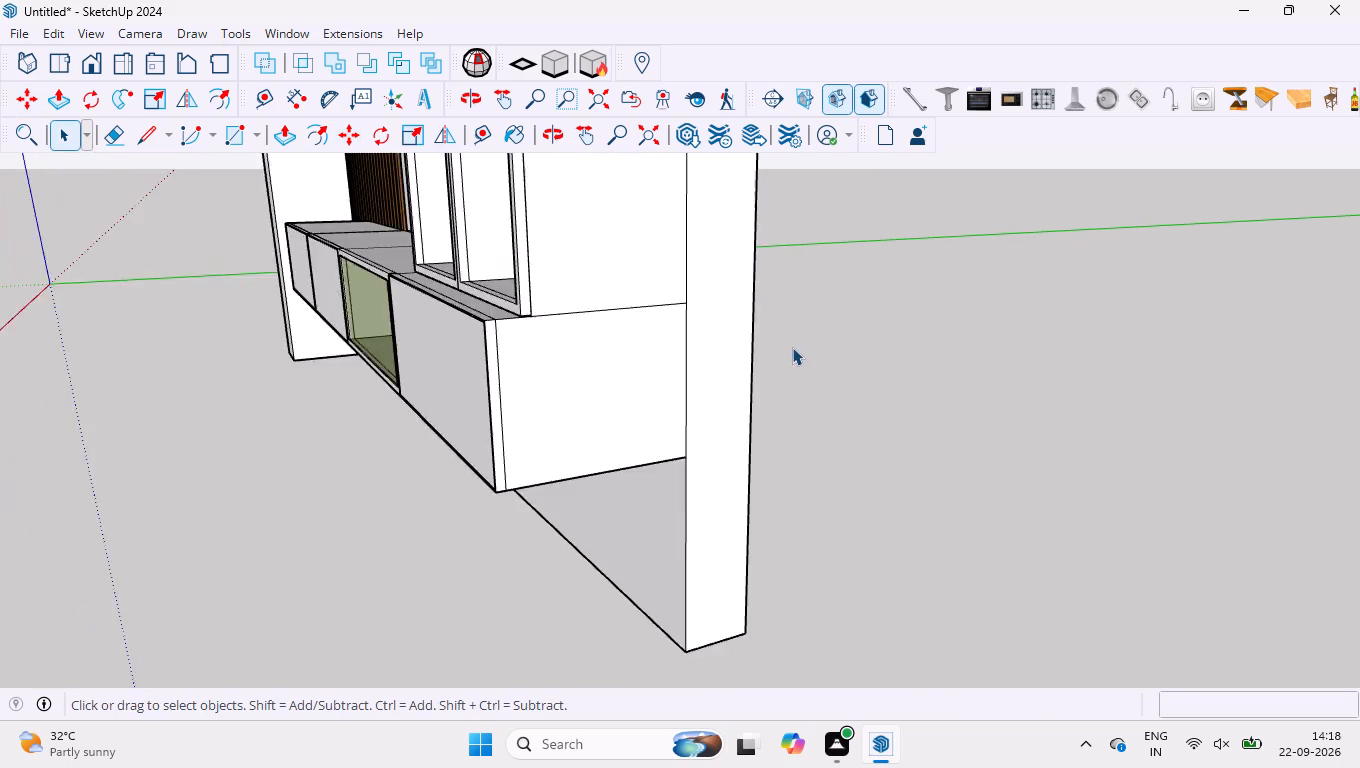
scroll(792, 347, "down", 4)
middle_click_drag(539, 323, 867, 434)
scroll(819, 422, "down", 10)
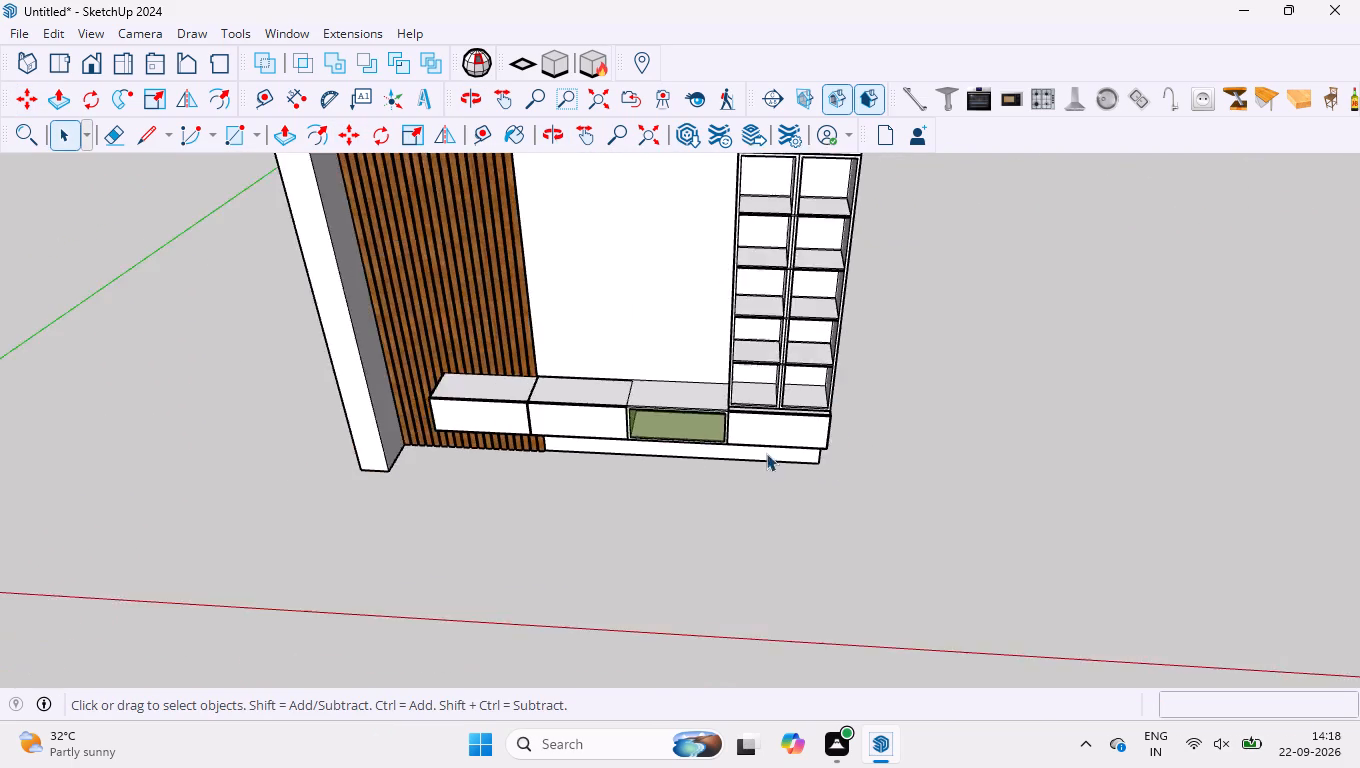
Draw a rectangle about 336 x 368 mm across the shelving unit's top-left opening, snapping to midpoints of the front edging's depth.
scroll(821, 201, "up", 11)
scroll(752, 268, "up", 6)
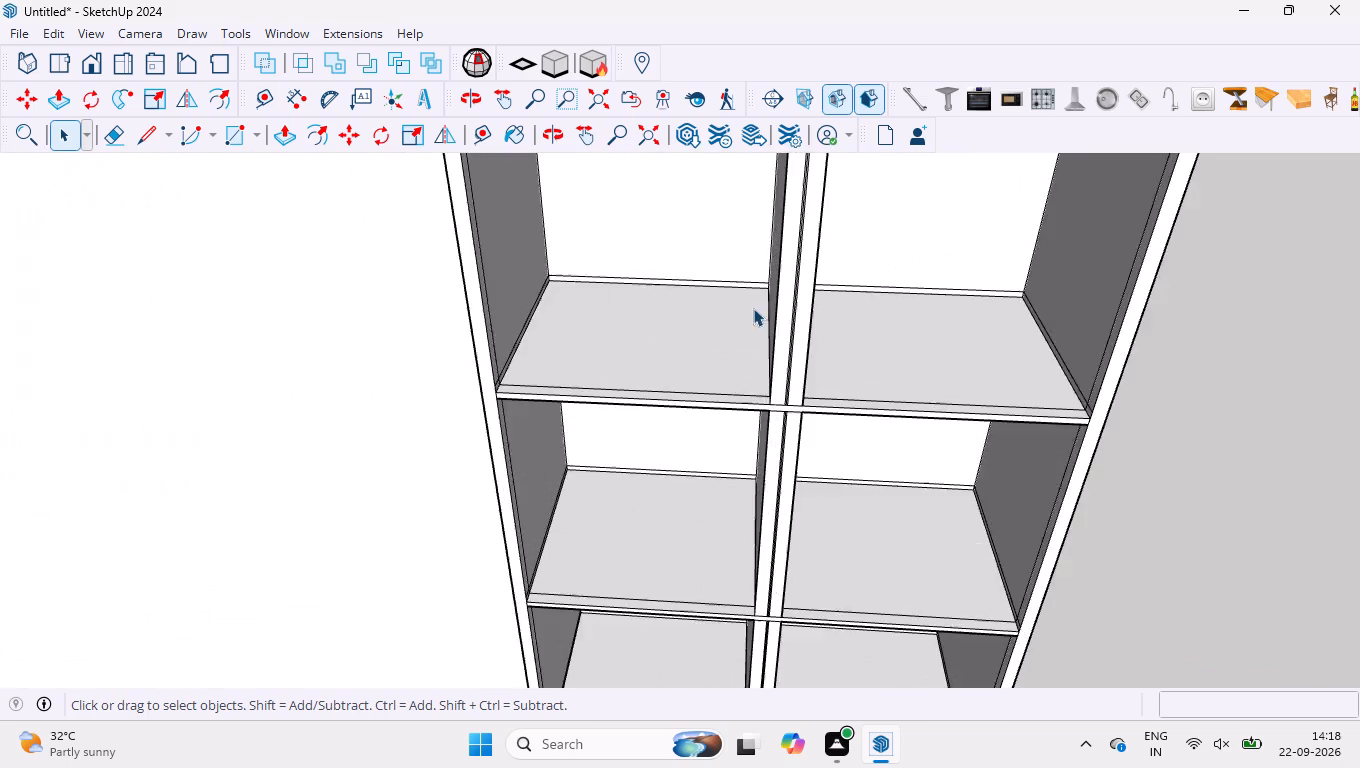
scroll(753, 308, "up", 5)
scroll(771, 465, "up", 14)
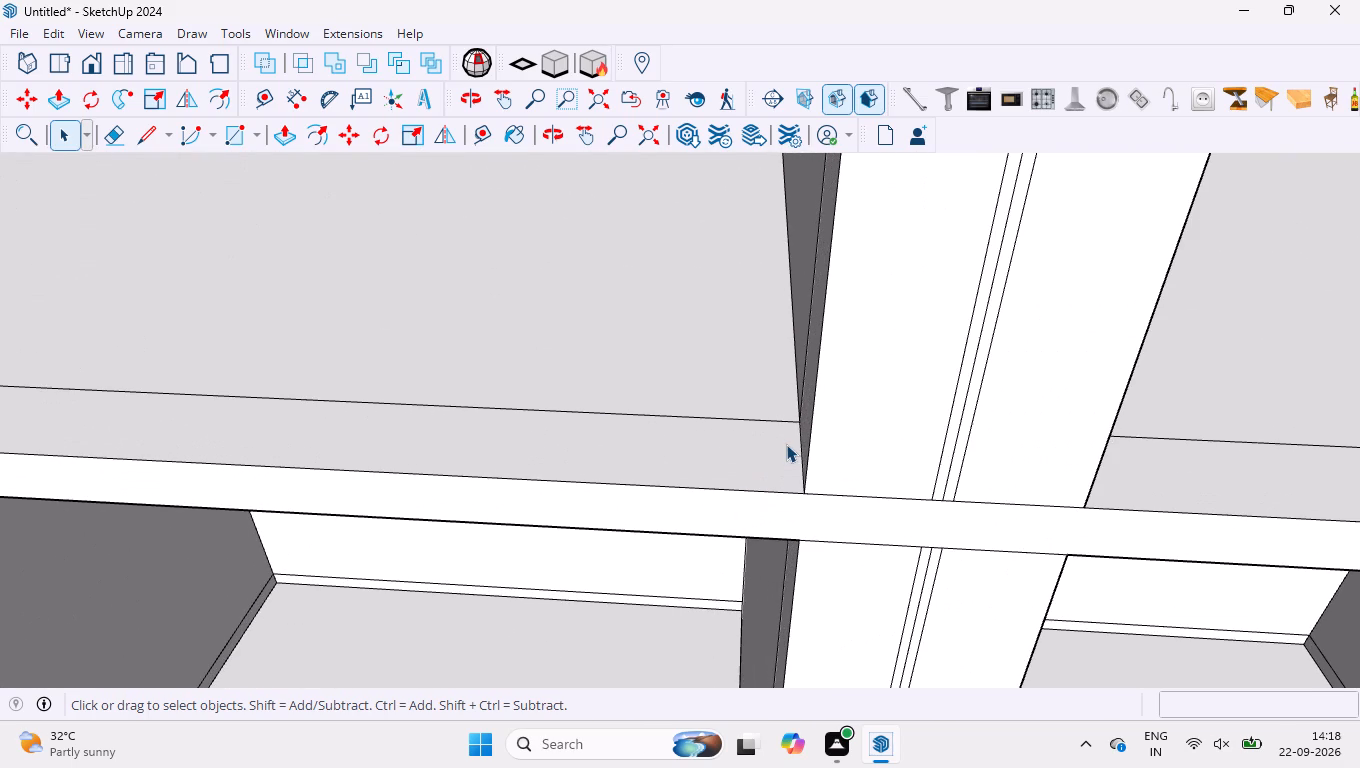
key("r")
scroll(804, 450, "up", 10)
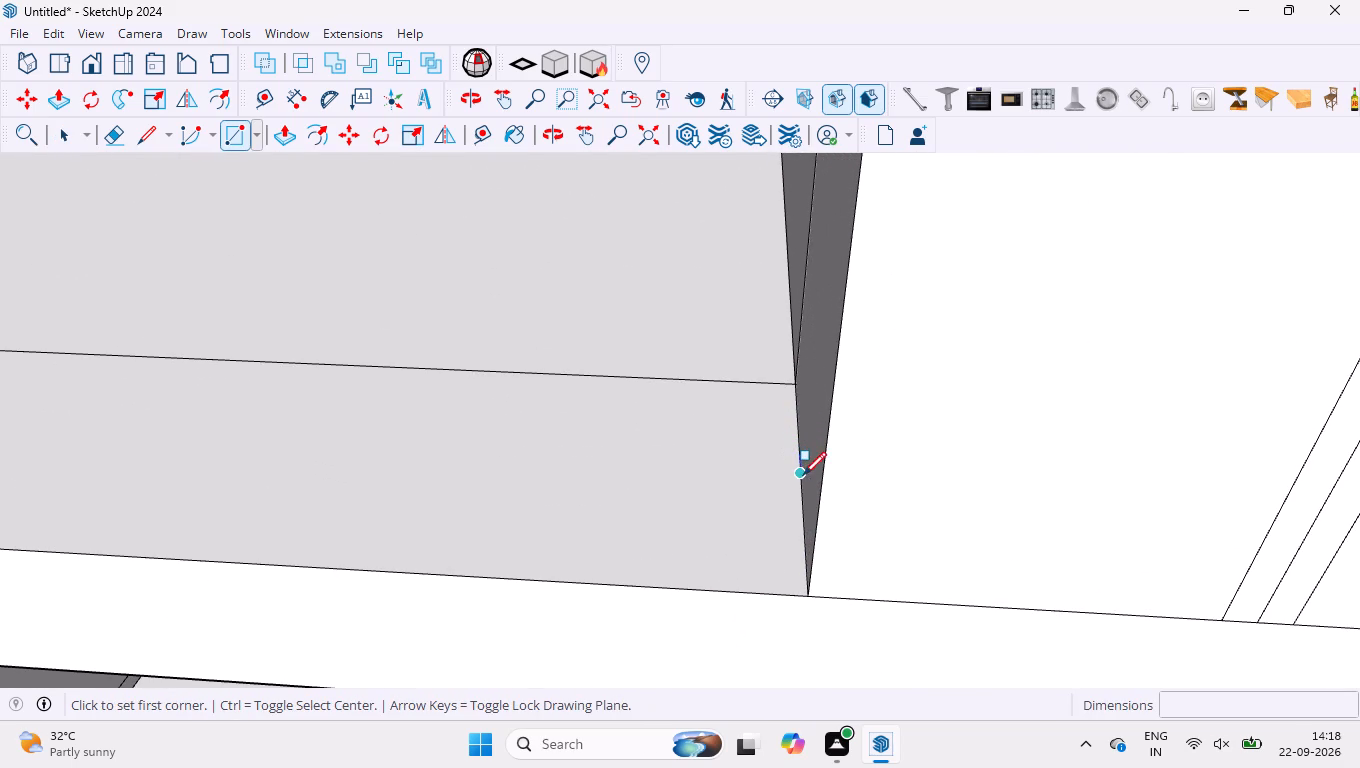
left_click(804, 477)
scroll(683, 389, "down", 20)
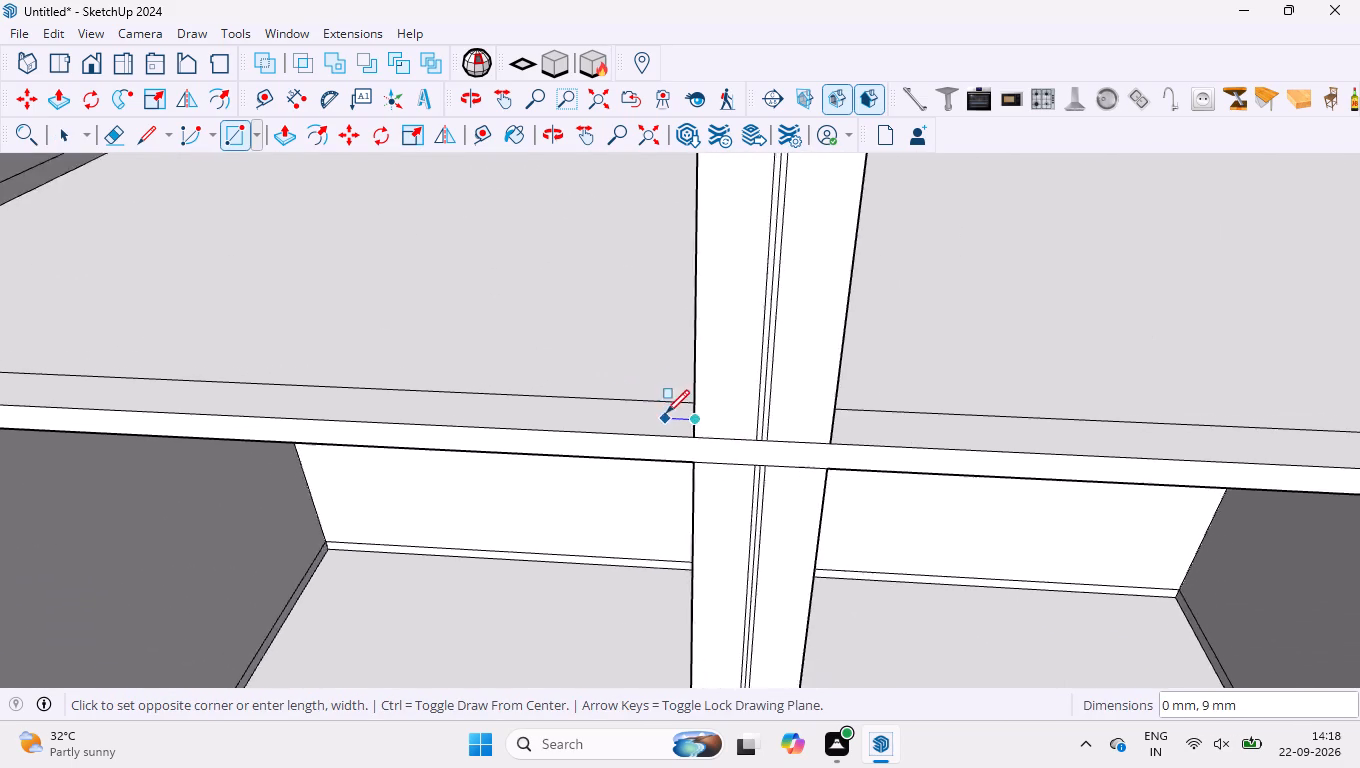
scroll(666, 413, "down", 12)
scroll(354, 379, "down", 4)
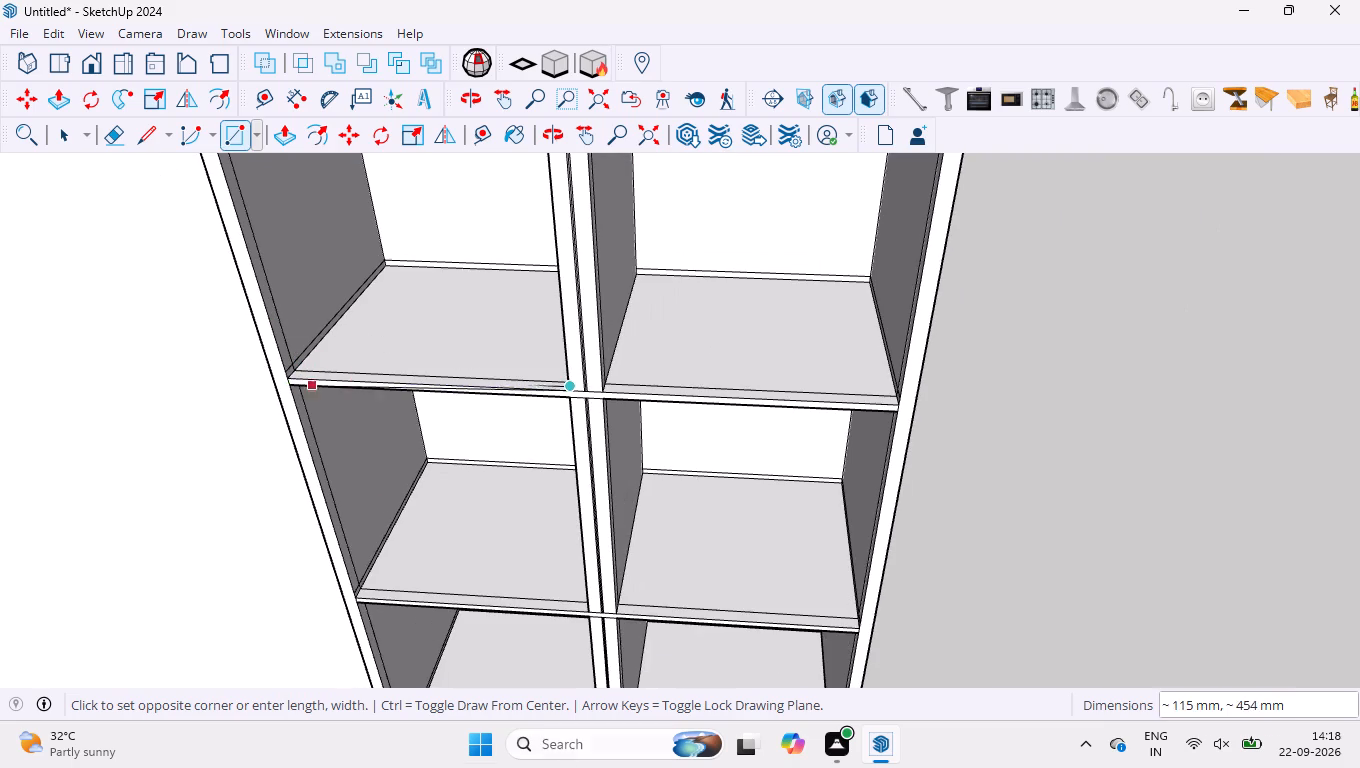
scroll(553, 762, "down", 5)
scroll(763, 707, "down", 5)
scroll(490, 358, "down", 10)
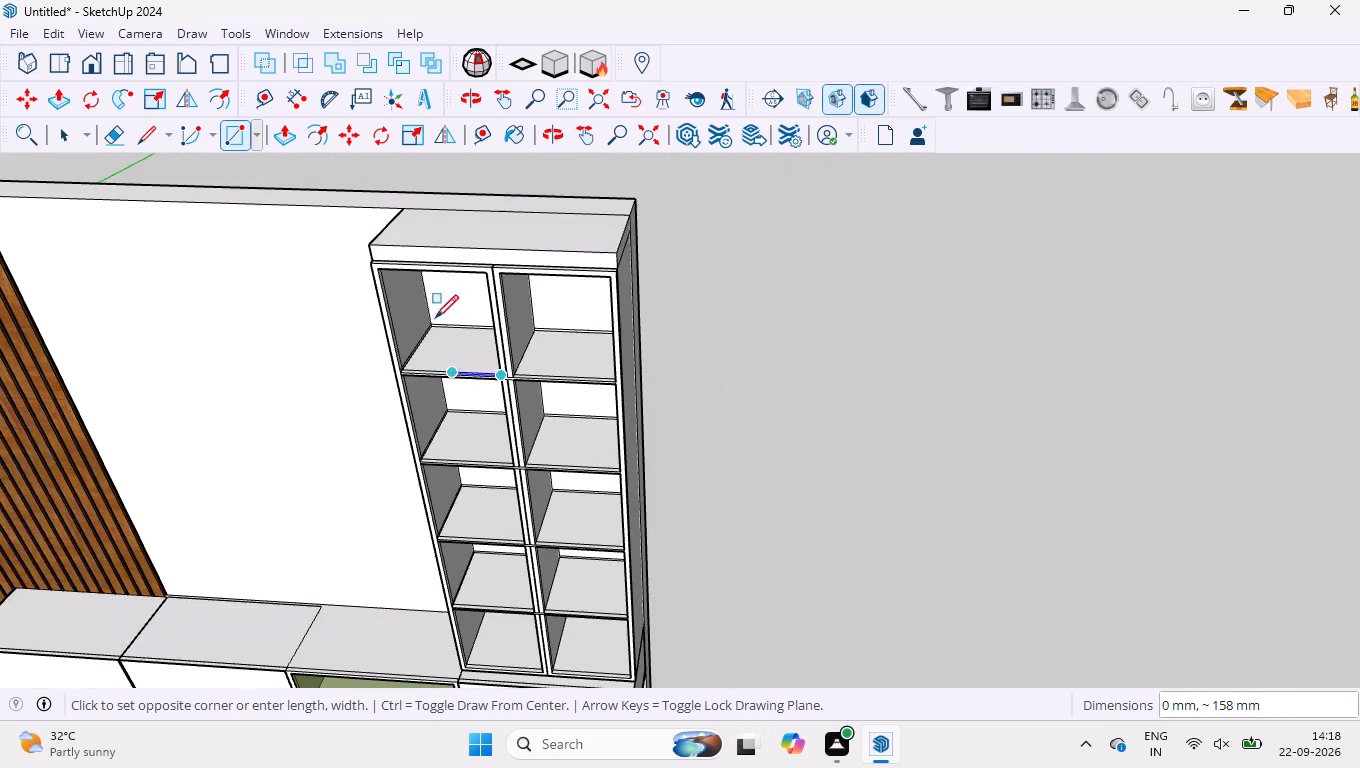
scroll(410, 276, "up", 10)
middle_click_drag(377, 309, 341, 230)
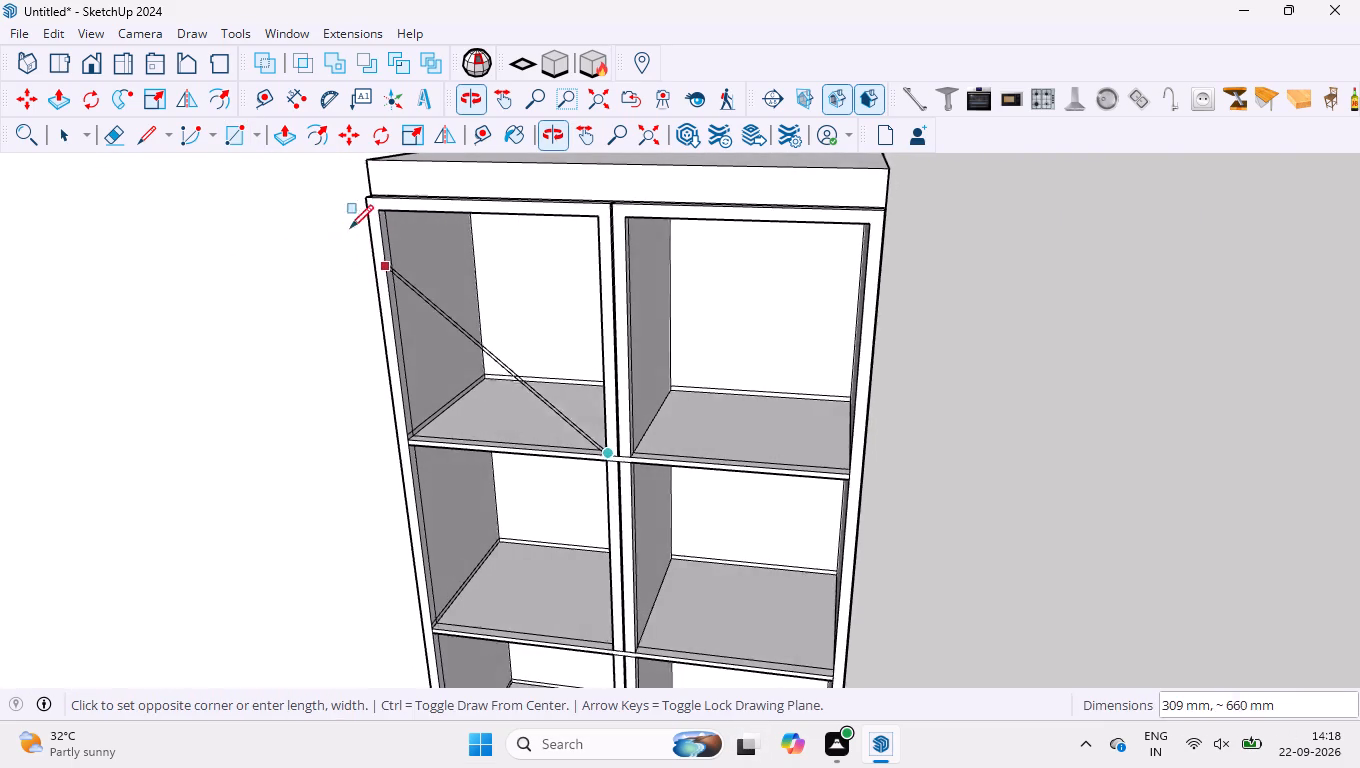
scroll(392, 214, "up", 18)
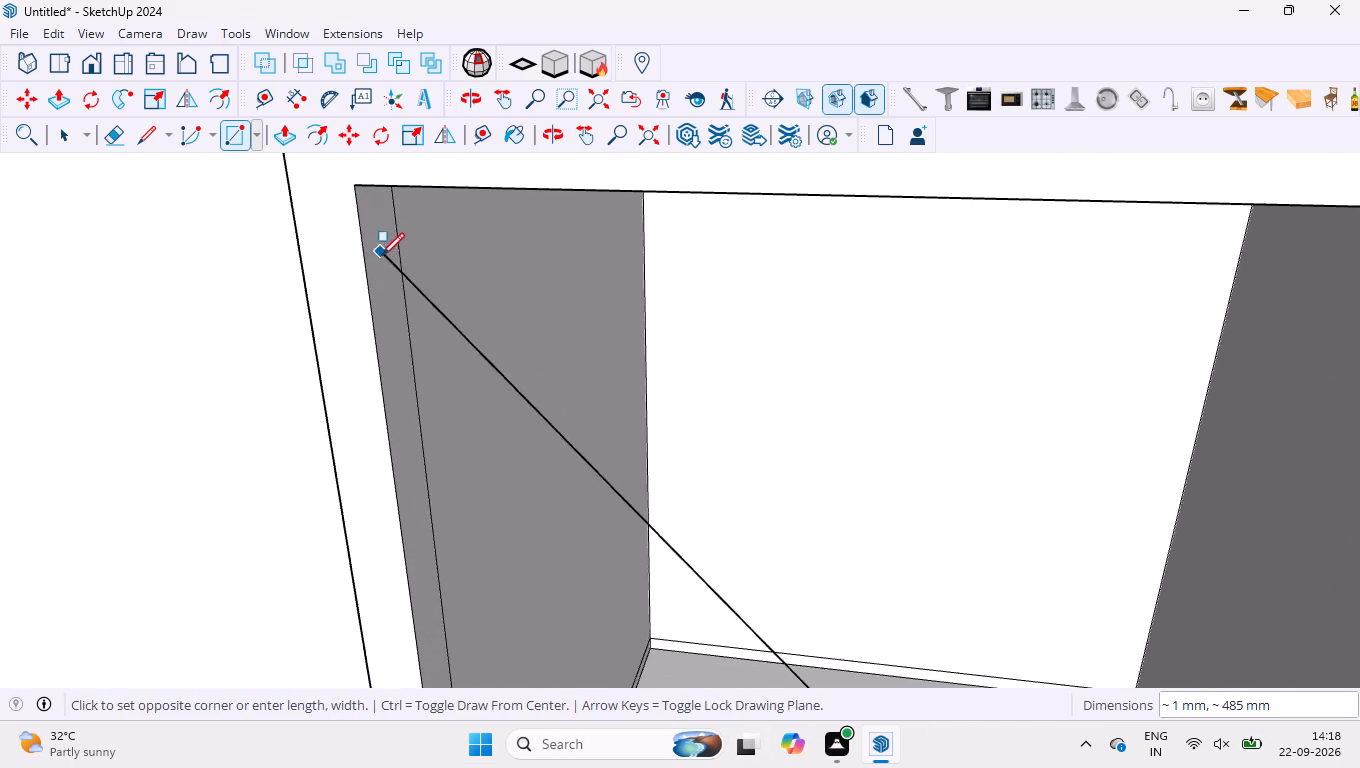
middle_click_drag(381, 256, 373, 161)
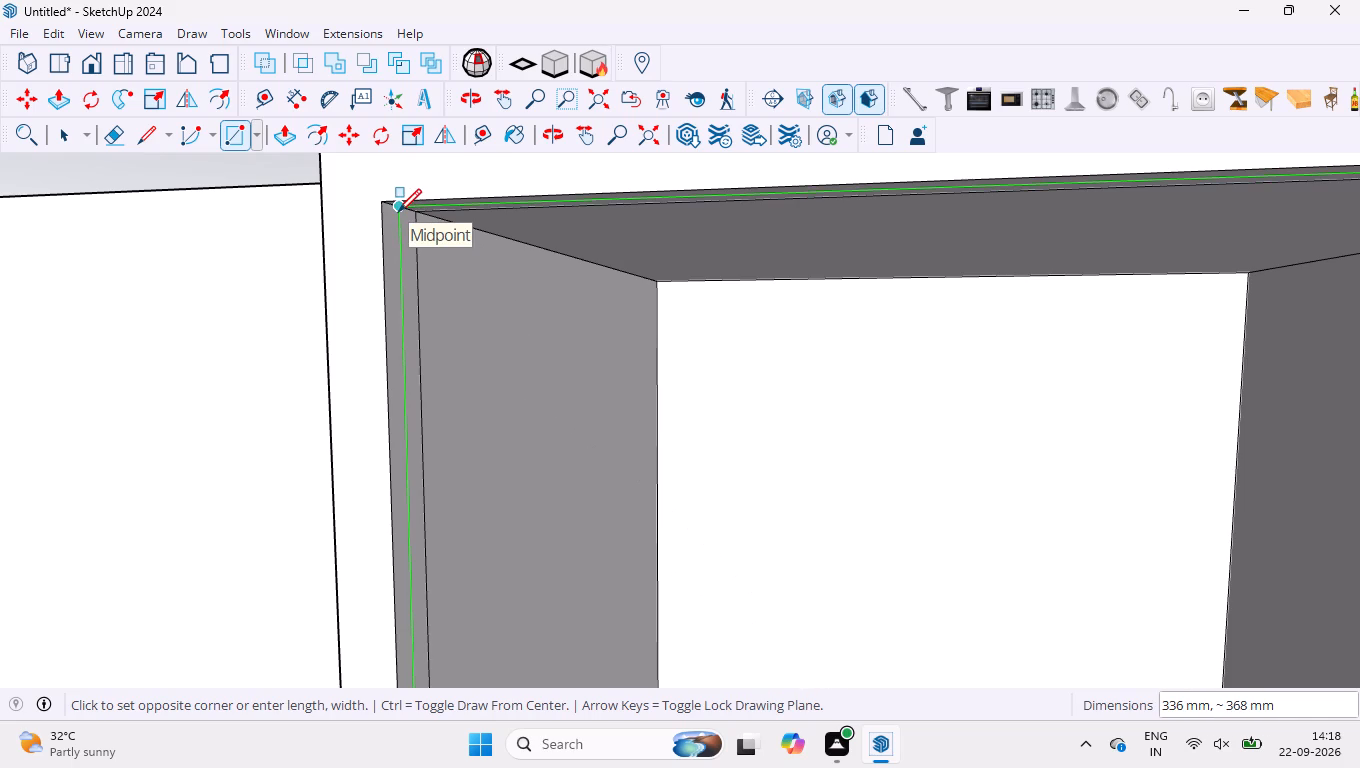
left_click(398, 212)
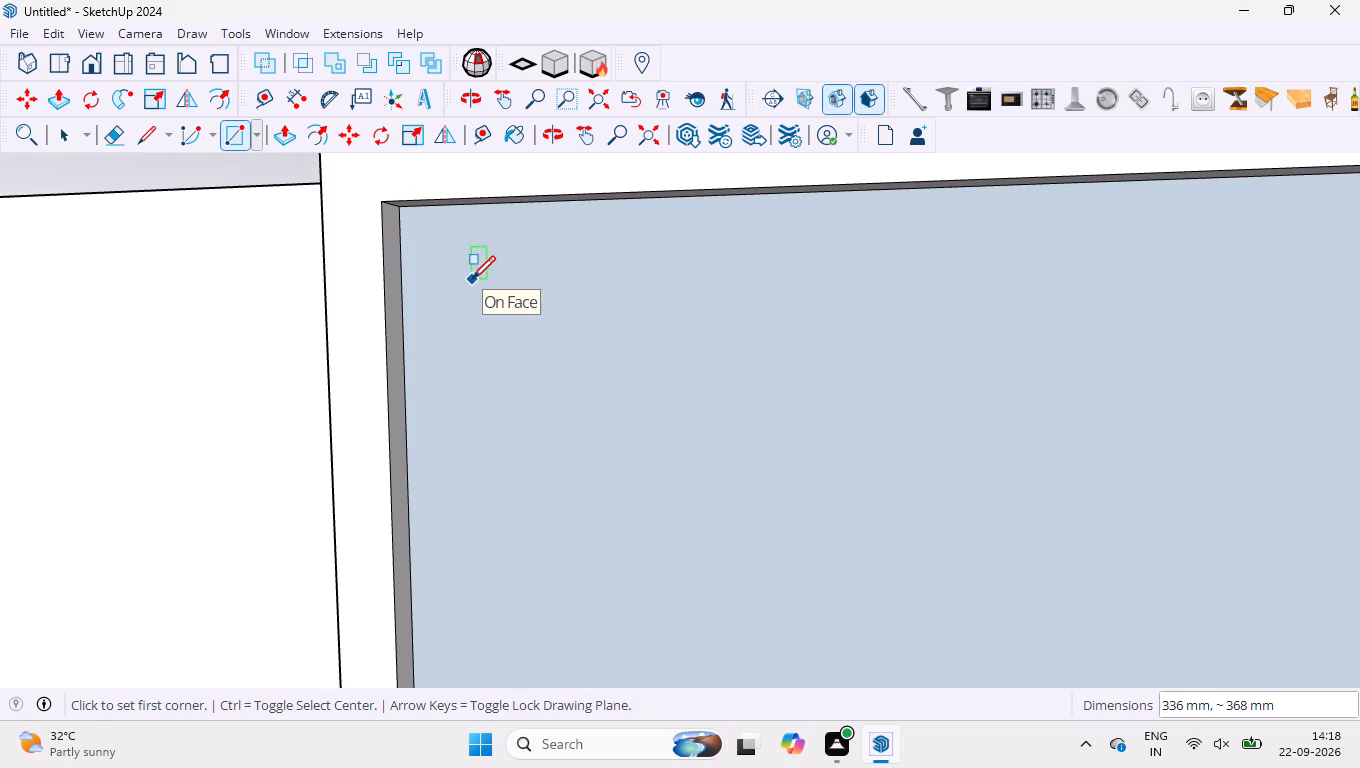
Reverse the new rectangle's face in the top-left opening so its front side points outward.
key("space")
left_click(545, 324)
right_click(545, 324)
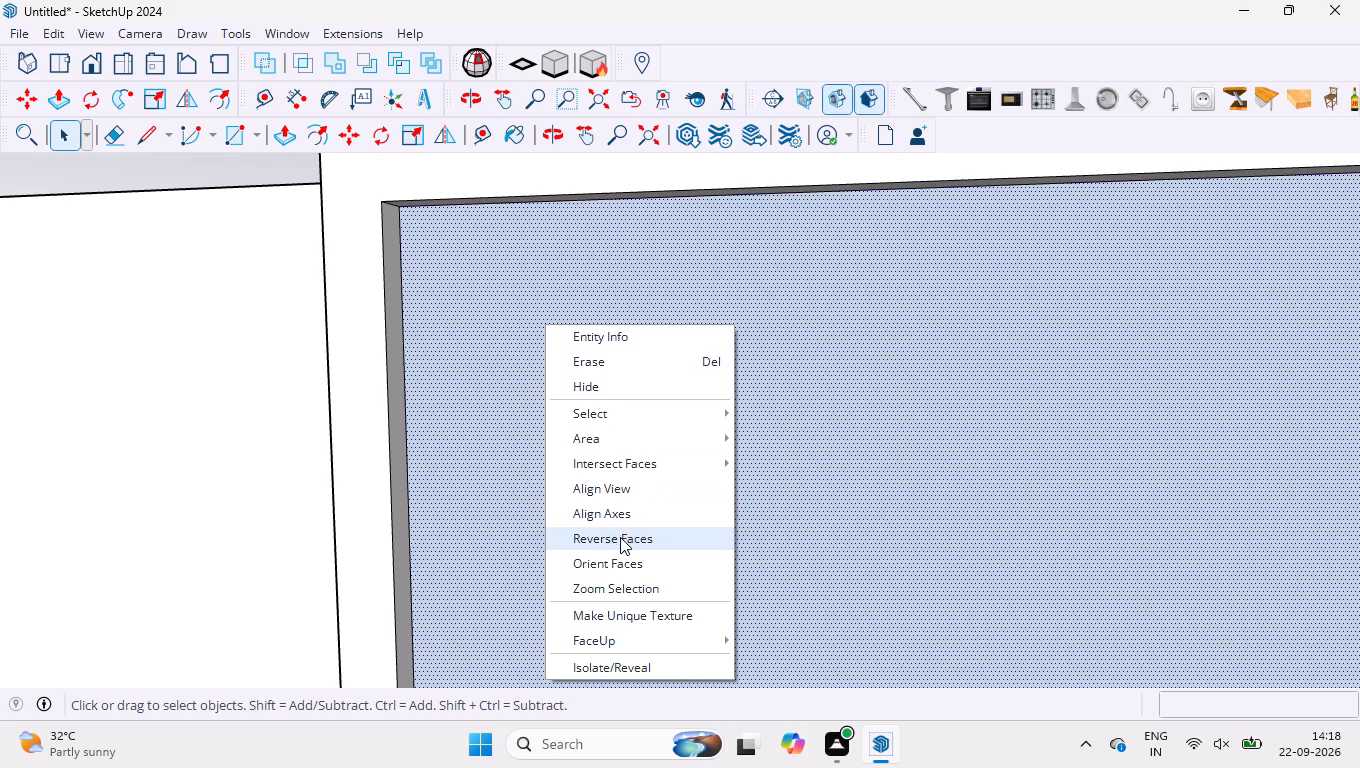
left_click(620, 537)
Examine how the new face sits in its opening and within the whole TV wall.
scroll(565, 391, "down", 17)
scroll(643, 371, "down", 5)
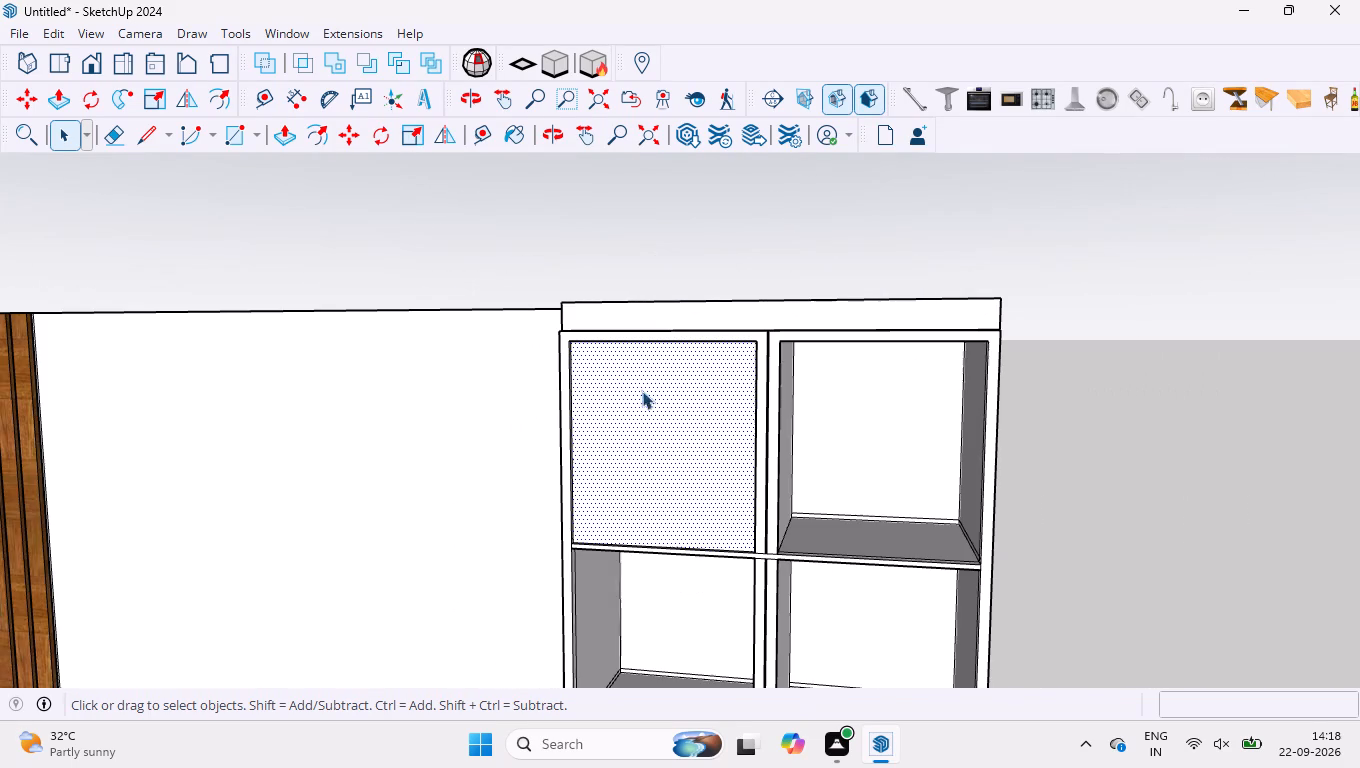
scroll(756, 522, "up", 9)
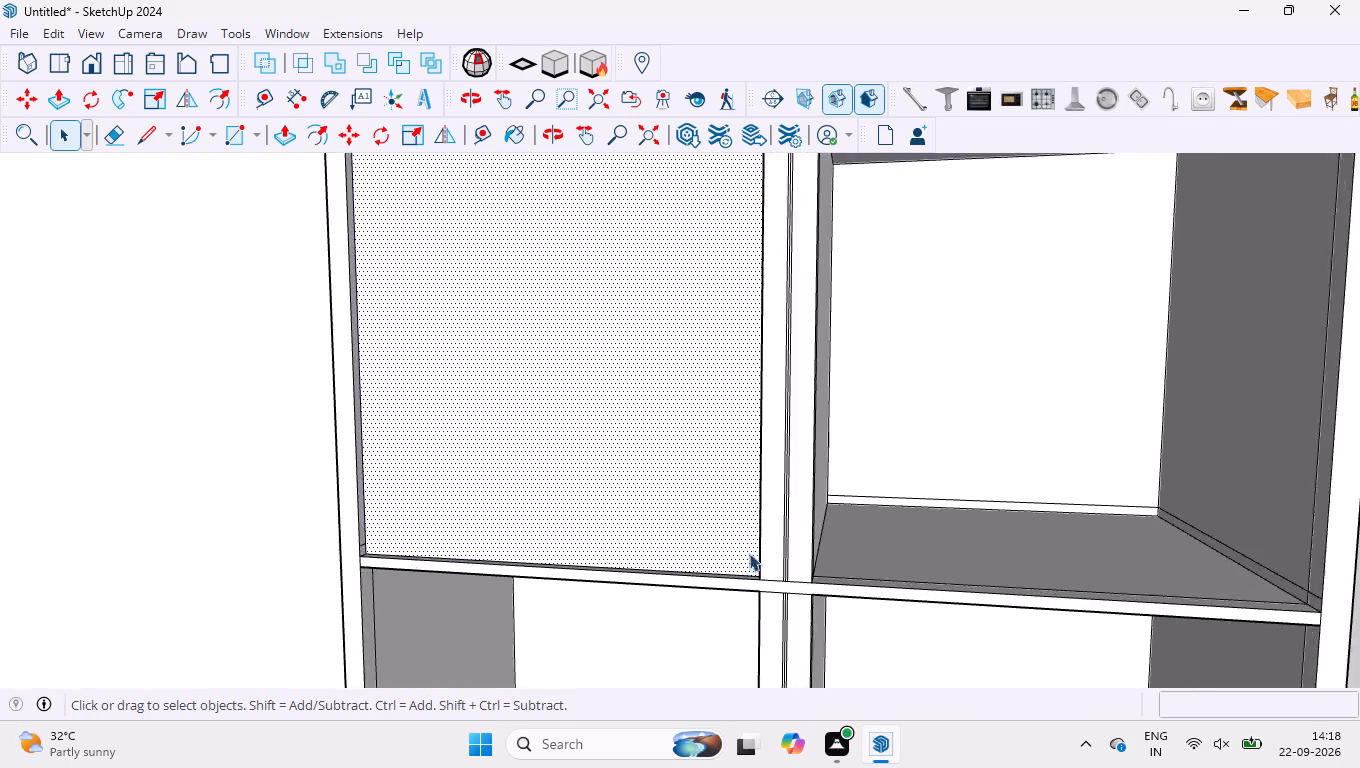
middle_click_drag(738, 556, 801, 591)
scroll(782, 581, "up", 17)
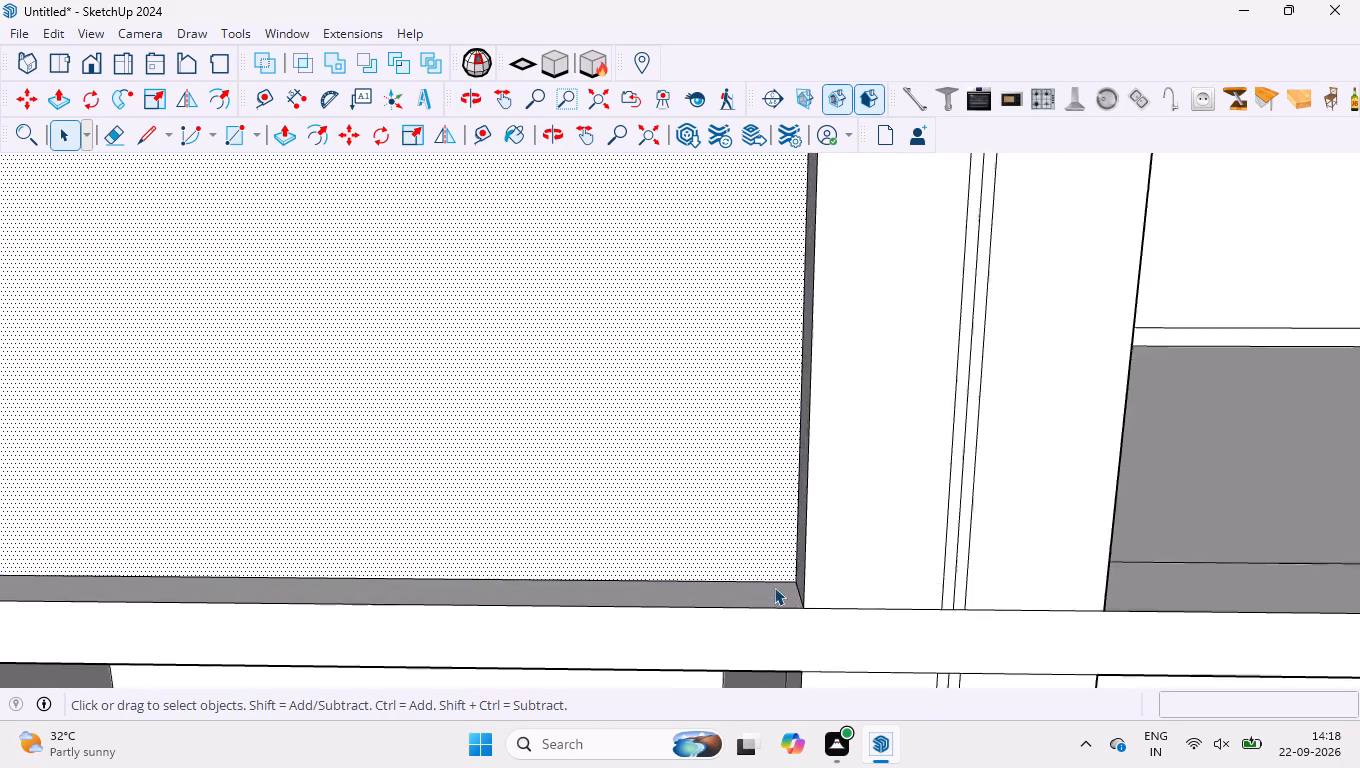
scroll(774, 587, "up", 12)
scroll(675, 453, "down", 6)
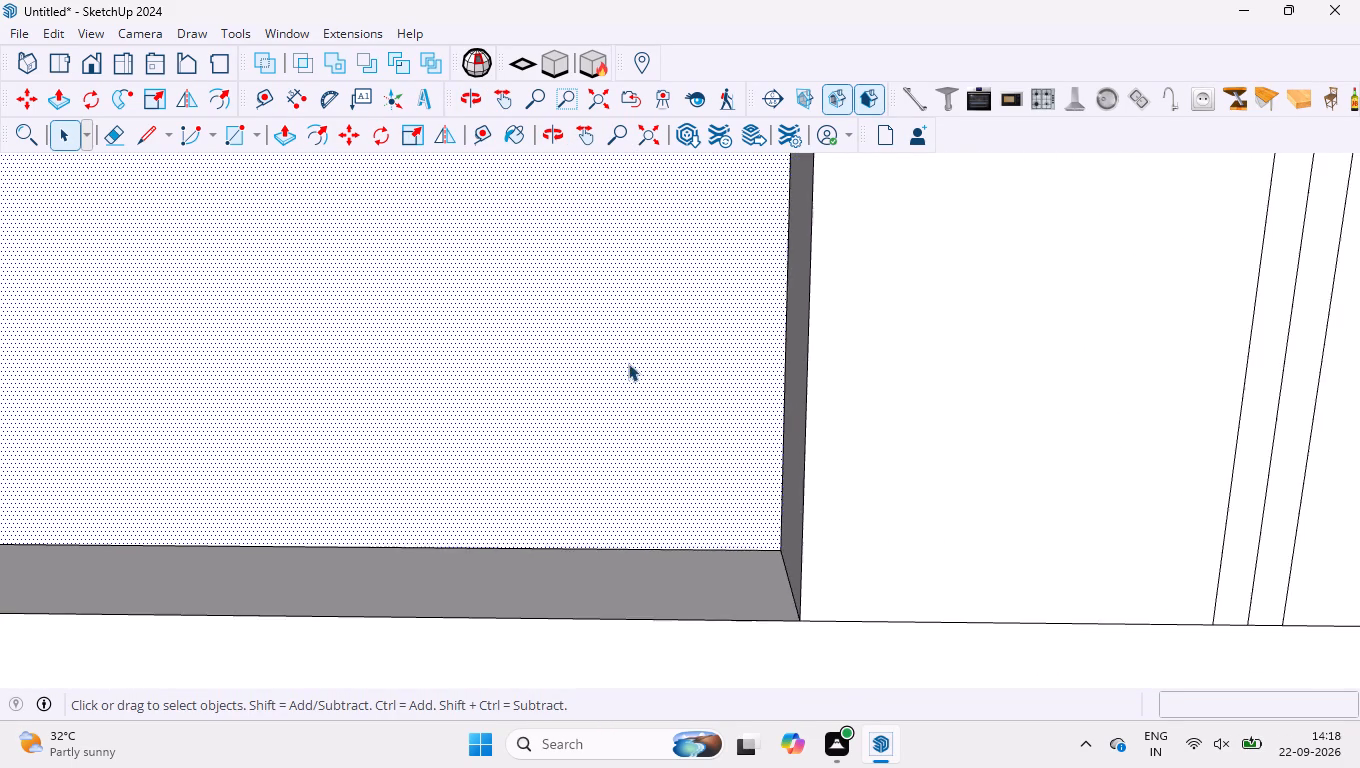
scroll(628, 363, "down", 20)
scroll(628, 363, "down", 14)
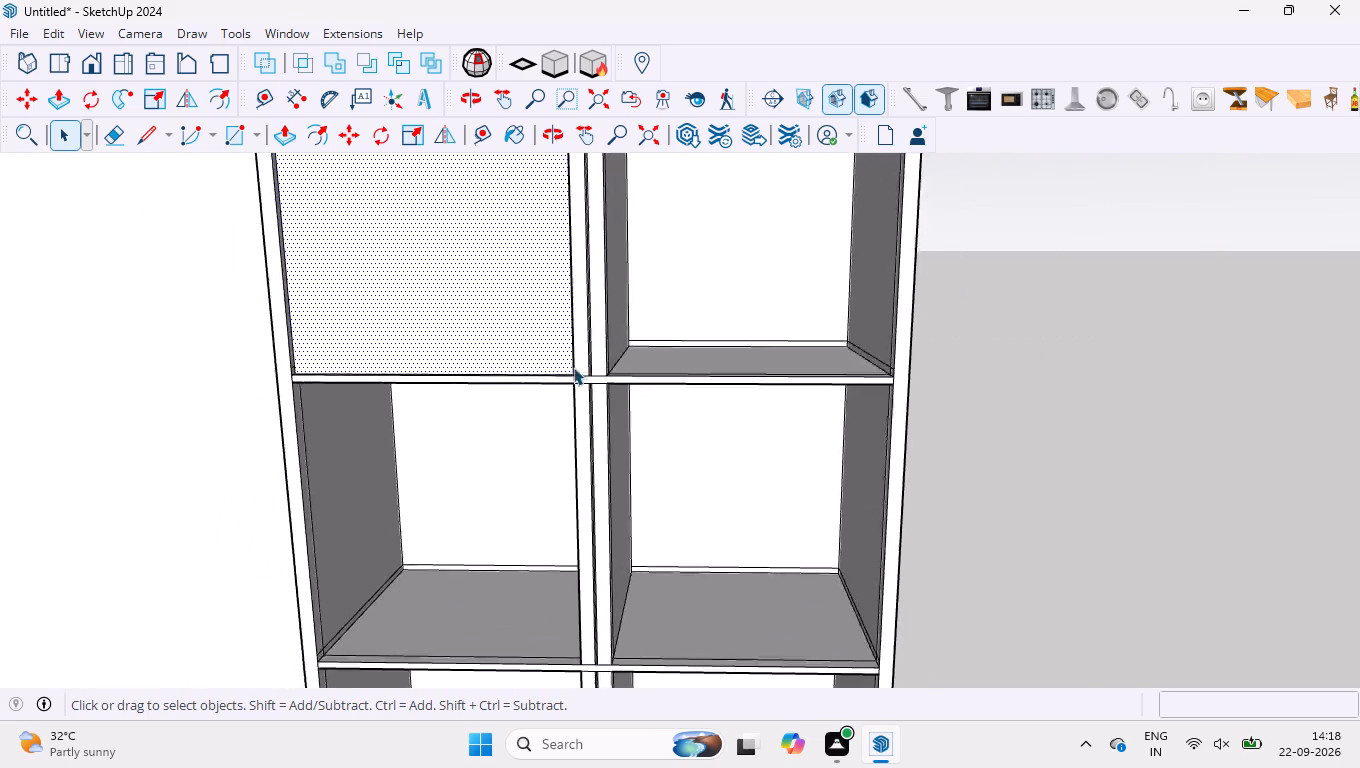
scroll(573, 367, "down", 10)
scroll(584, 285, "down", 4)
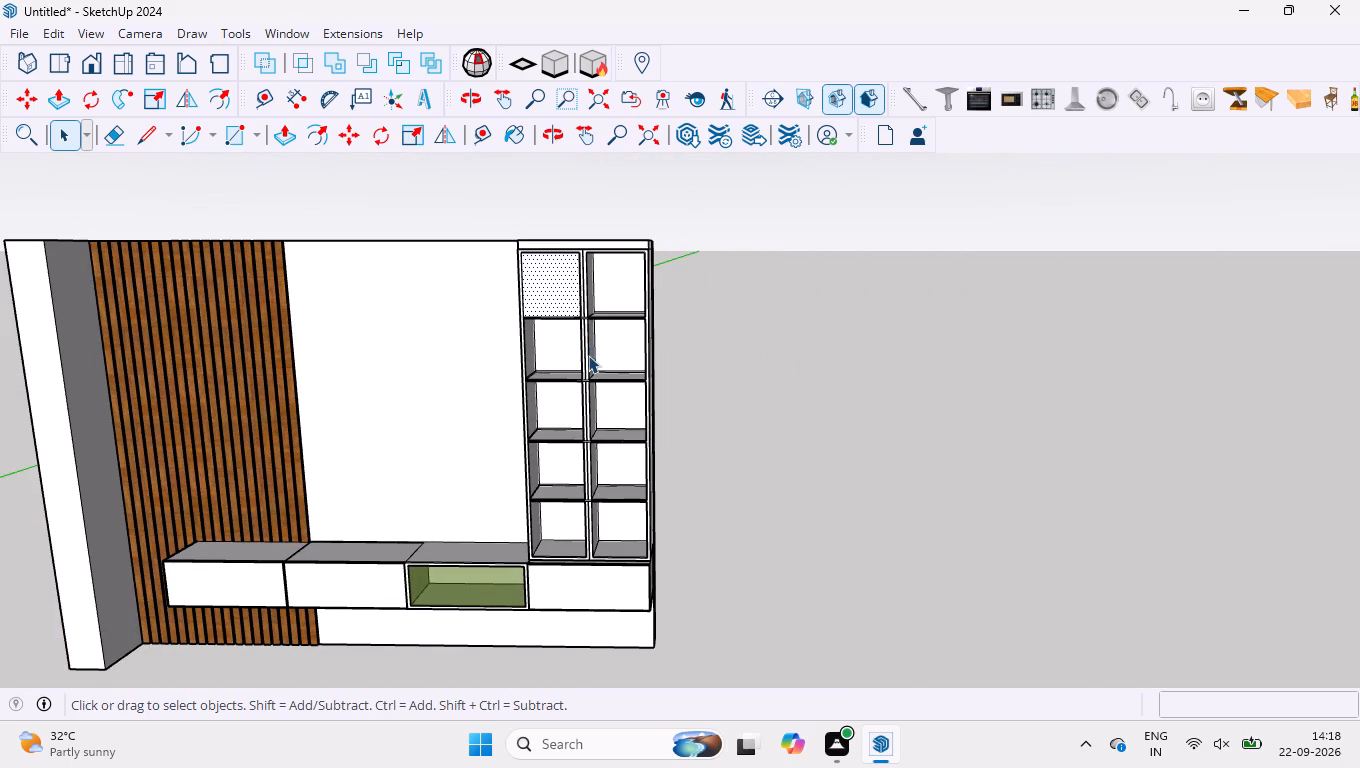
scroll(561, 327, "down", 4)
middle_click_drag(709, 355, 555, 438)
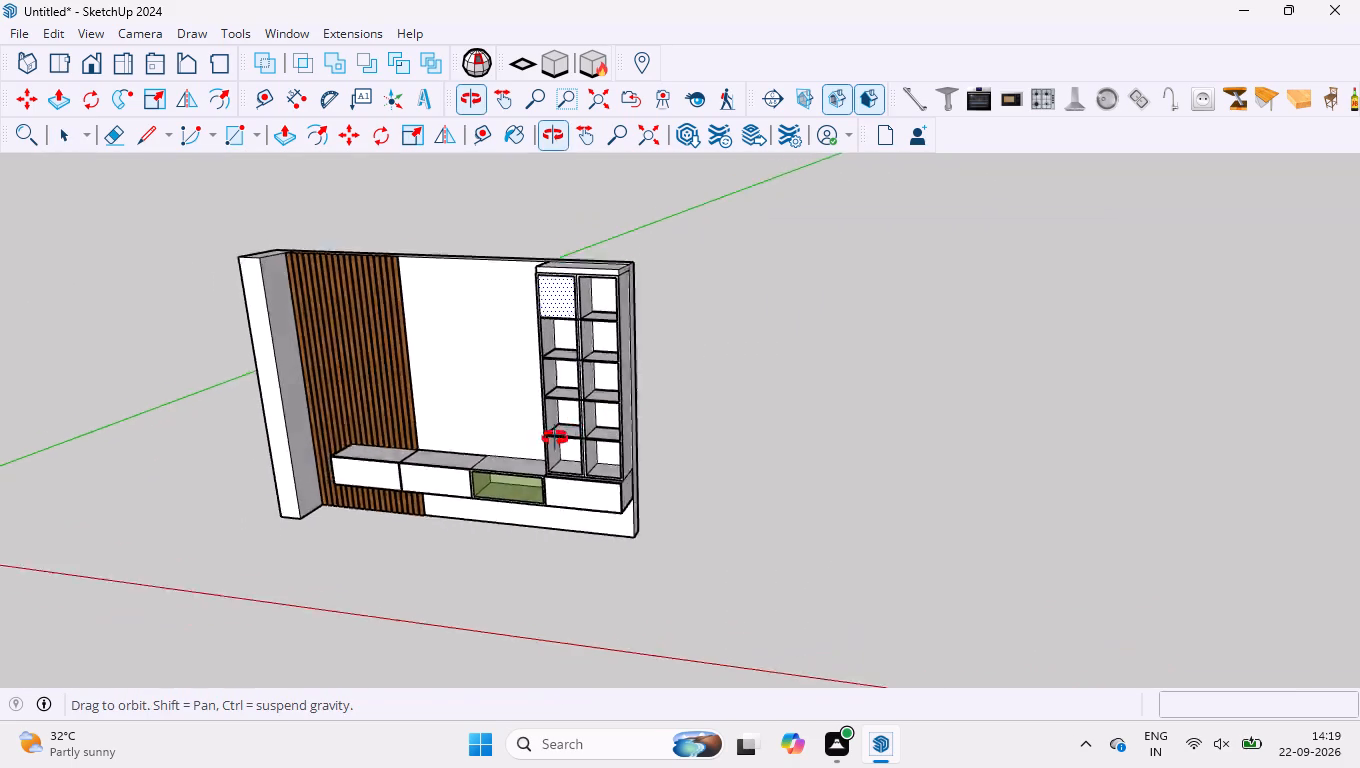
middle_click_drag(555, 438, 455, 448)
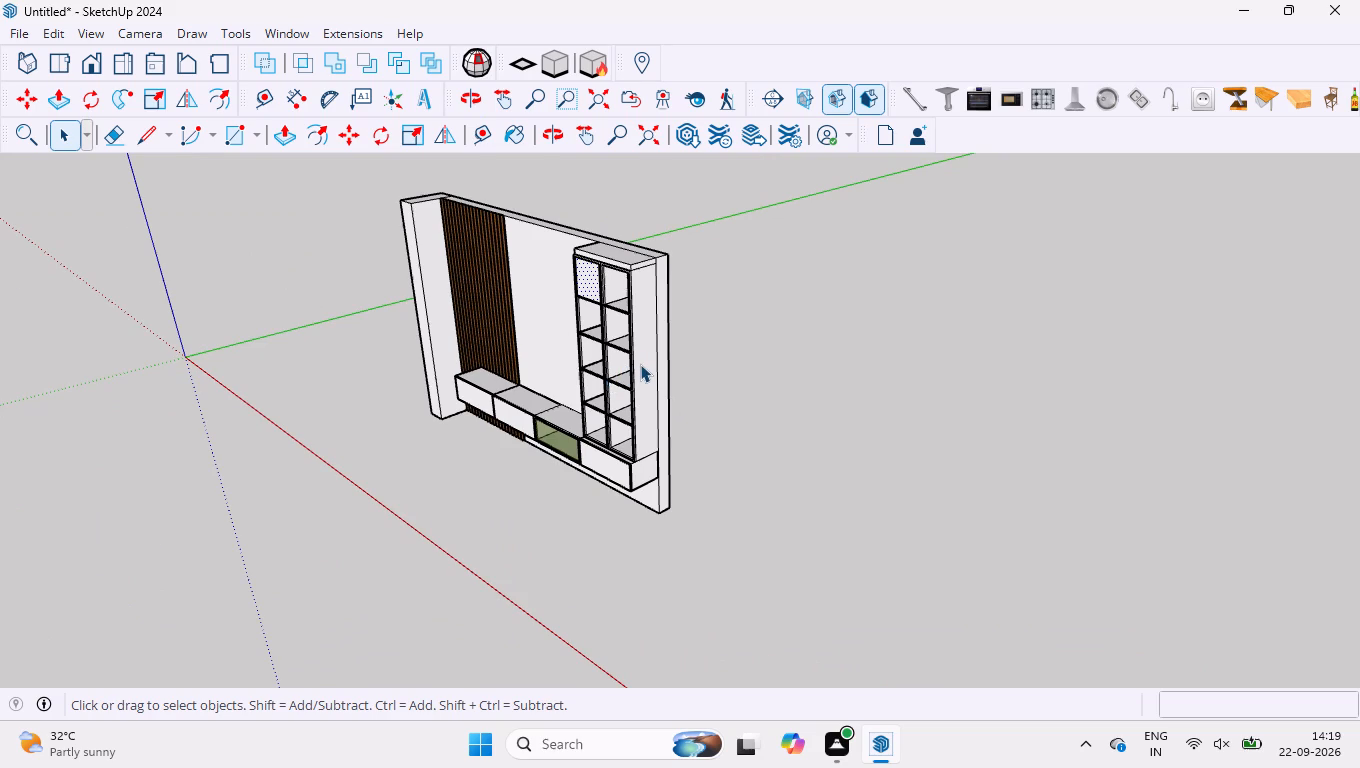
scroll(637, 370, "down", 2)
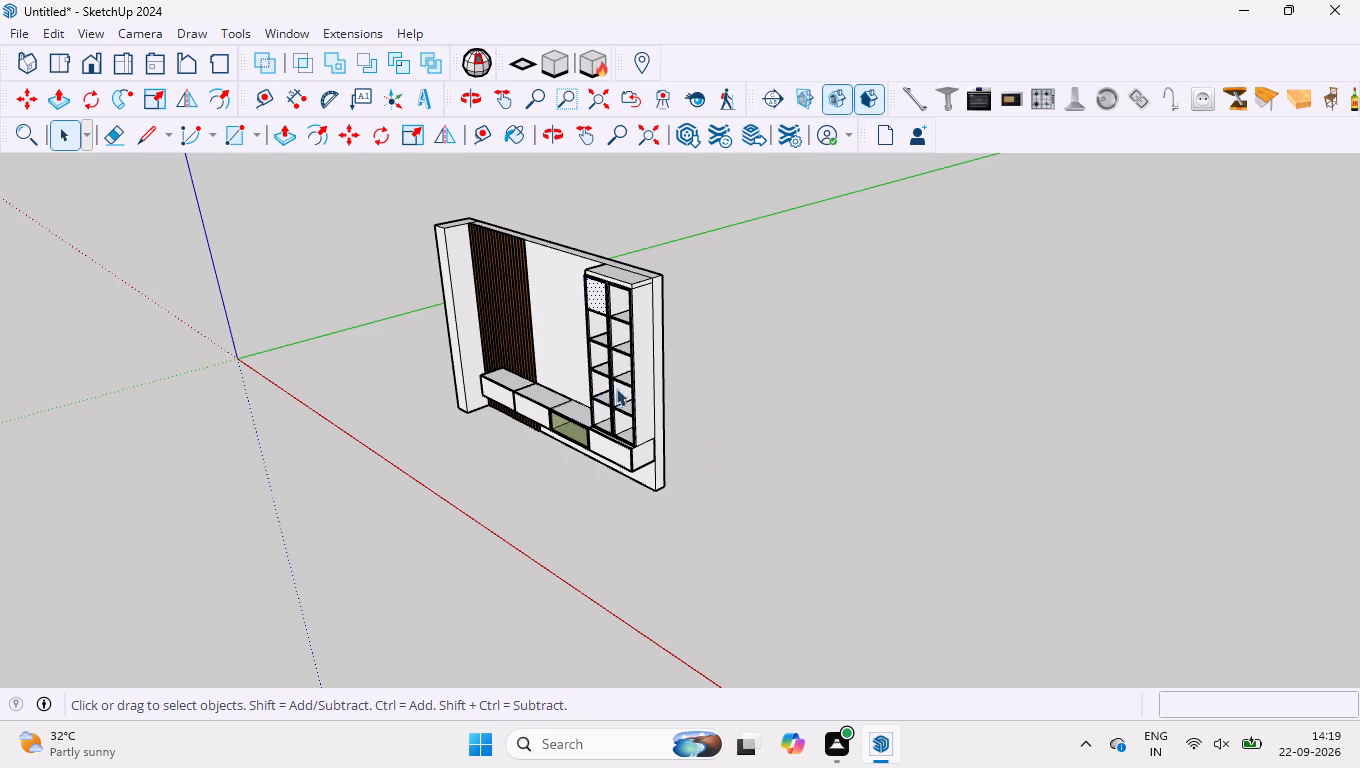
Push/Pull the new face in the top-left opening 5 mm forward to give it panel thickness.
scroll(571, 344, "up", 9)
middle_click_drag(600, 283, 702, 300)
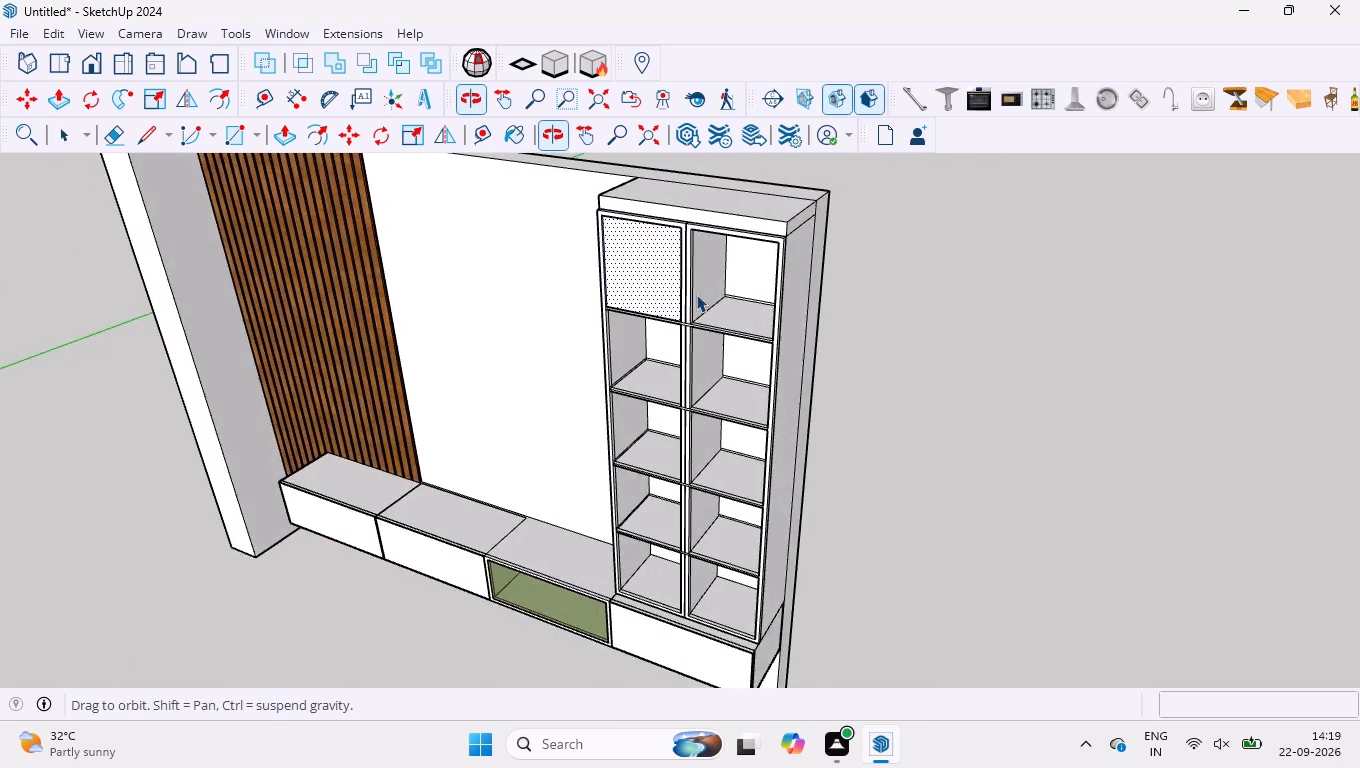
scroll(692, 294, "up", 19)
scroll(672, 331, "up", 5)
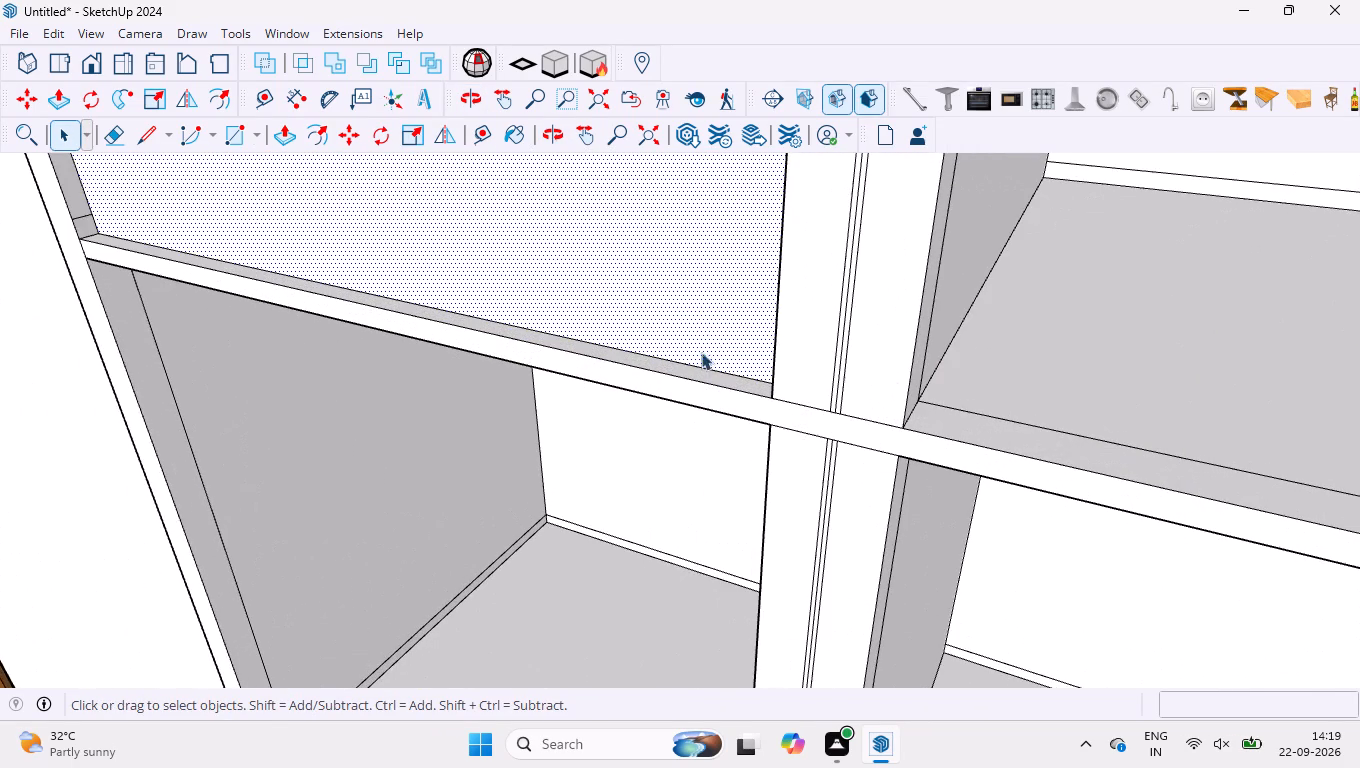
scroll(748, 363, "up", 5)
middle_click_drag(696, 327, 831, 392)
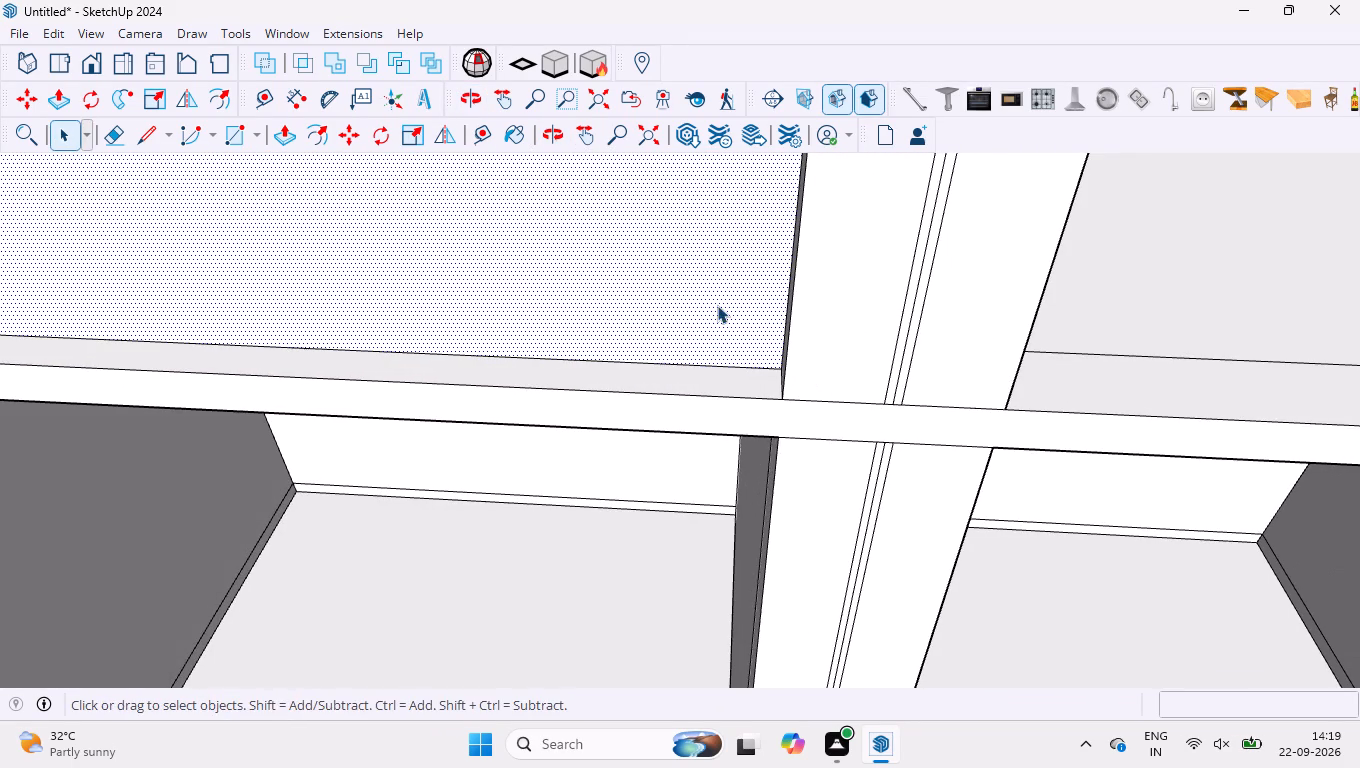
key("p")
left_click(676, 250)
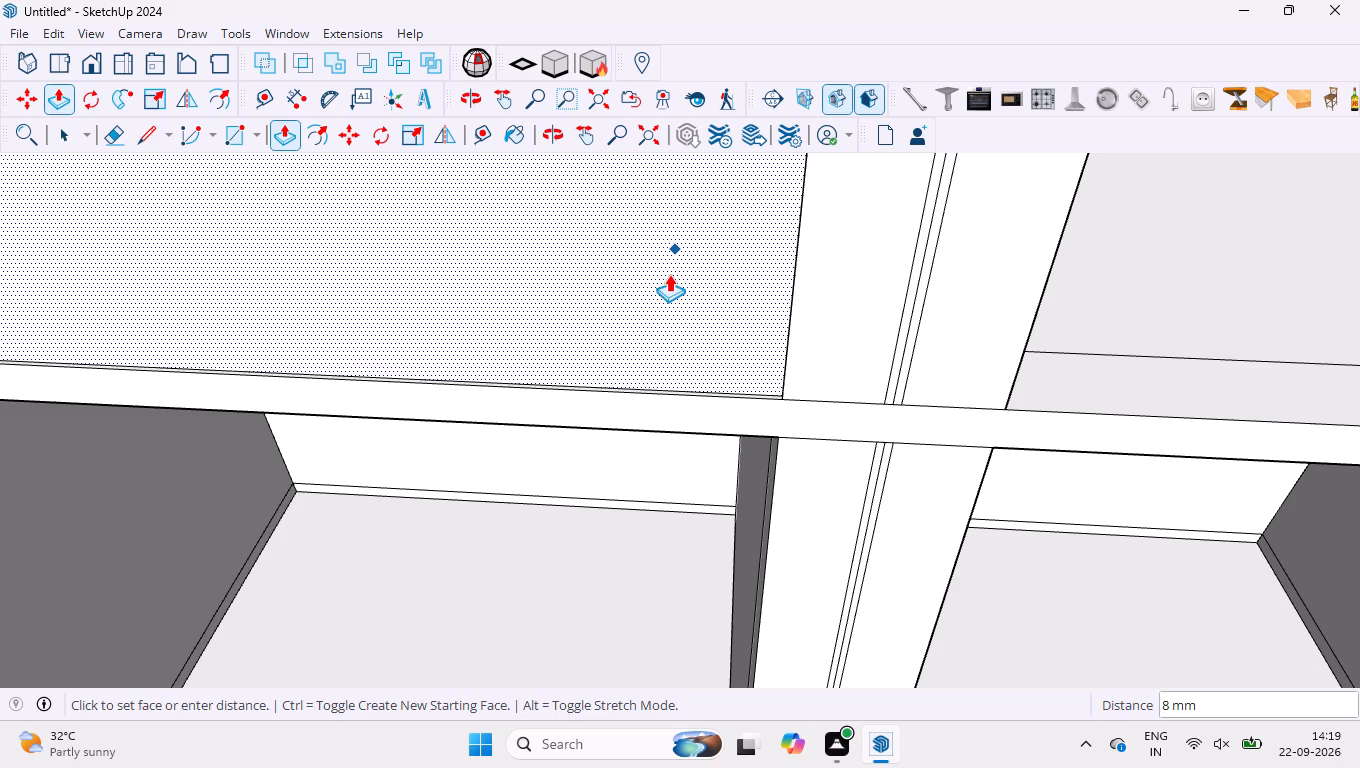
key("5")
key("Return")
key("space")
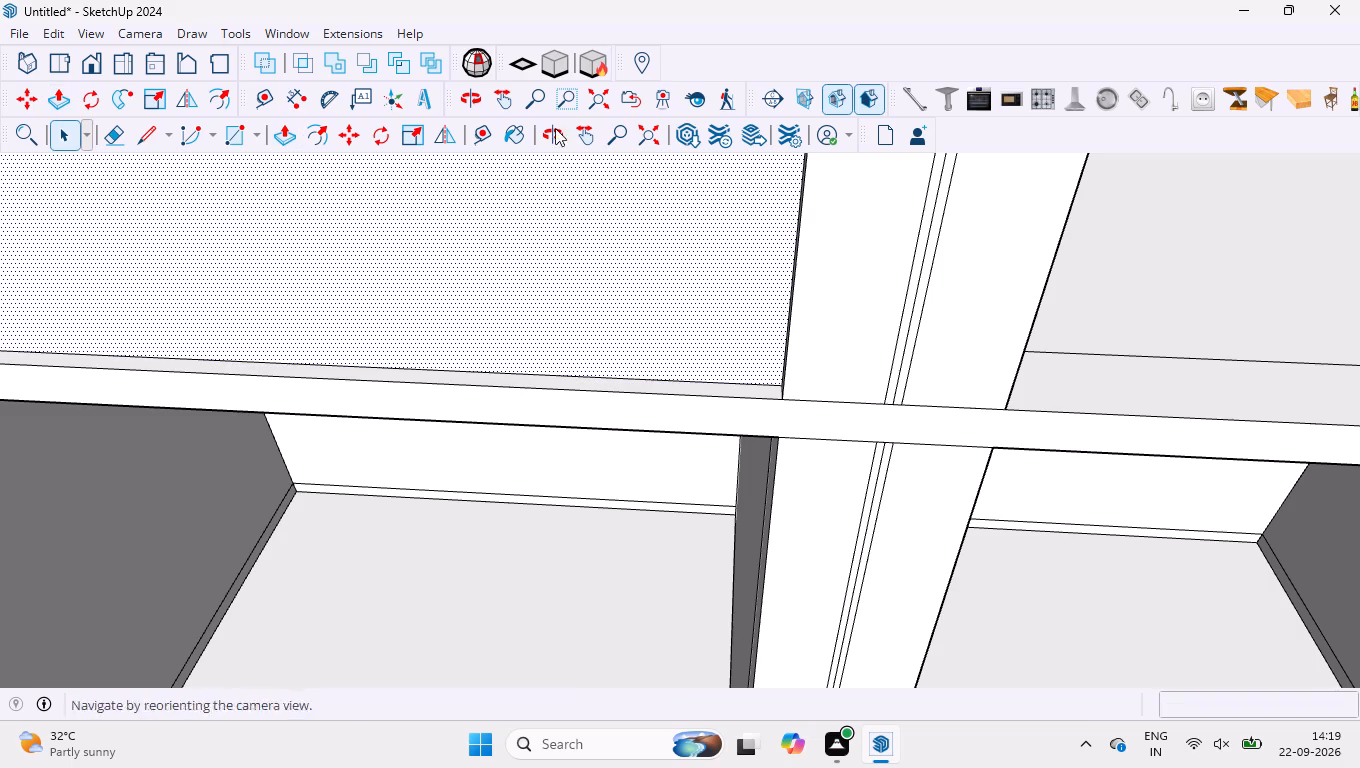
Paint the panel's front face with Translucent Glass Tinted from the Glass and Mirrors materials, and close the tray.
left_click(526, 132)
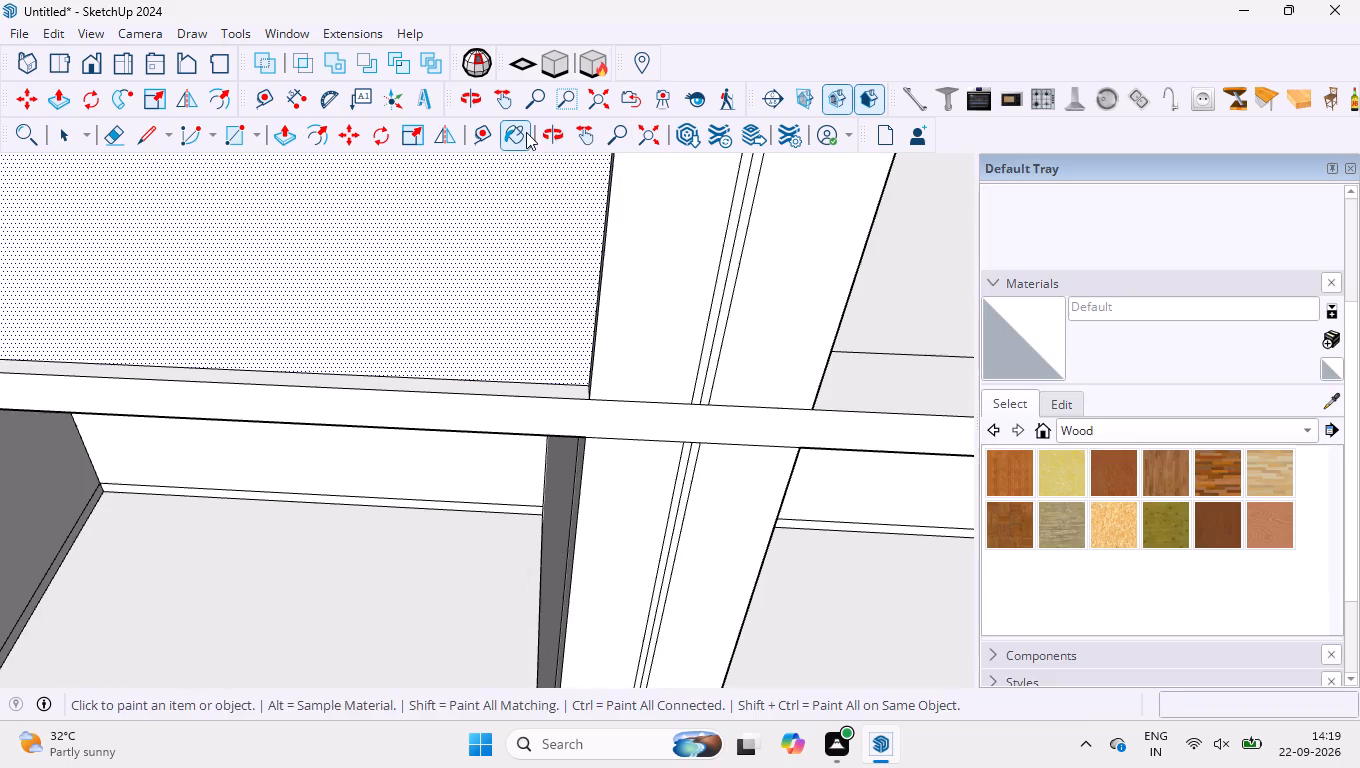
left_click(1126, 436)
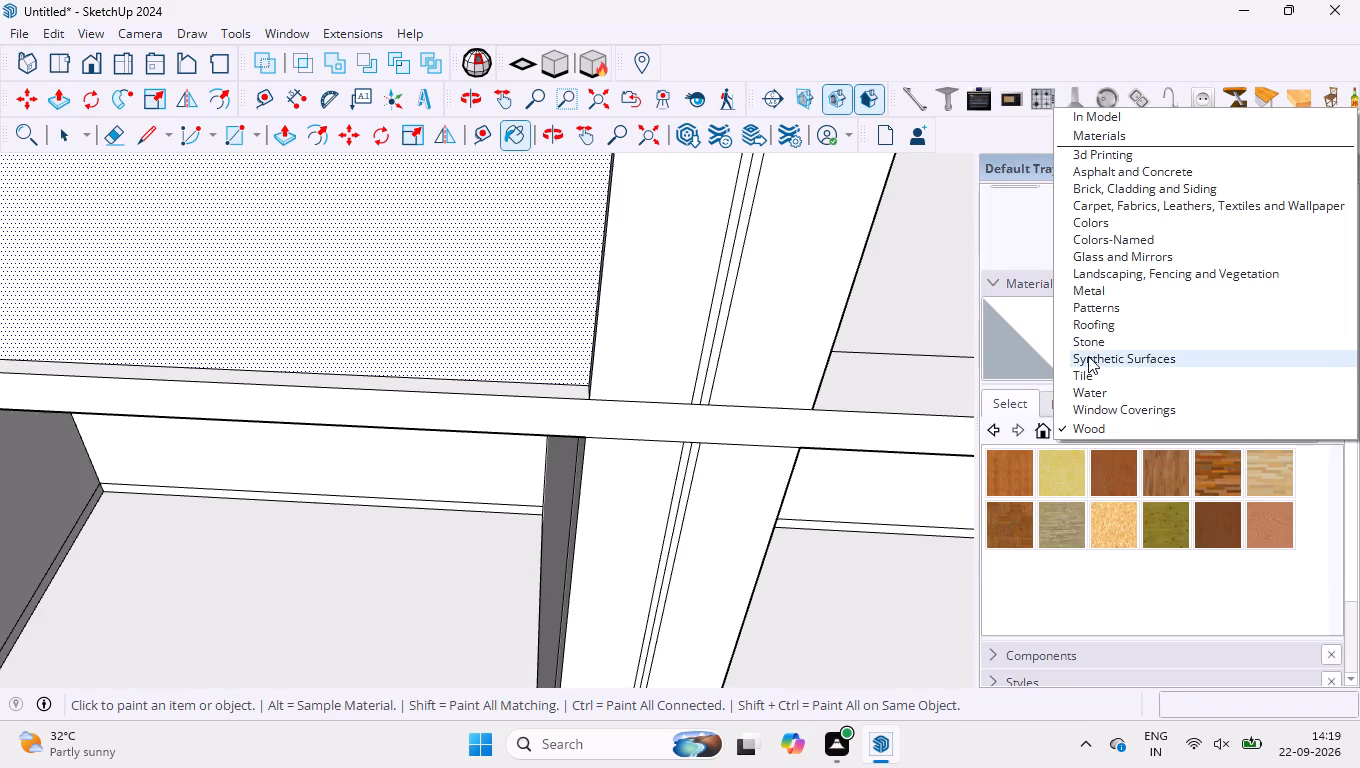
left_click(1092, 256)
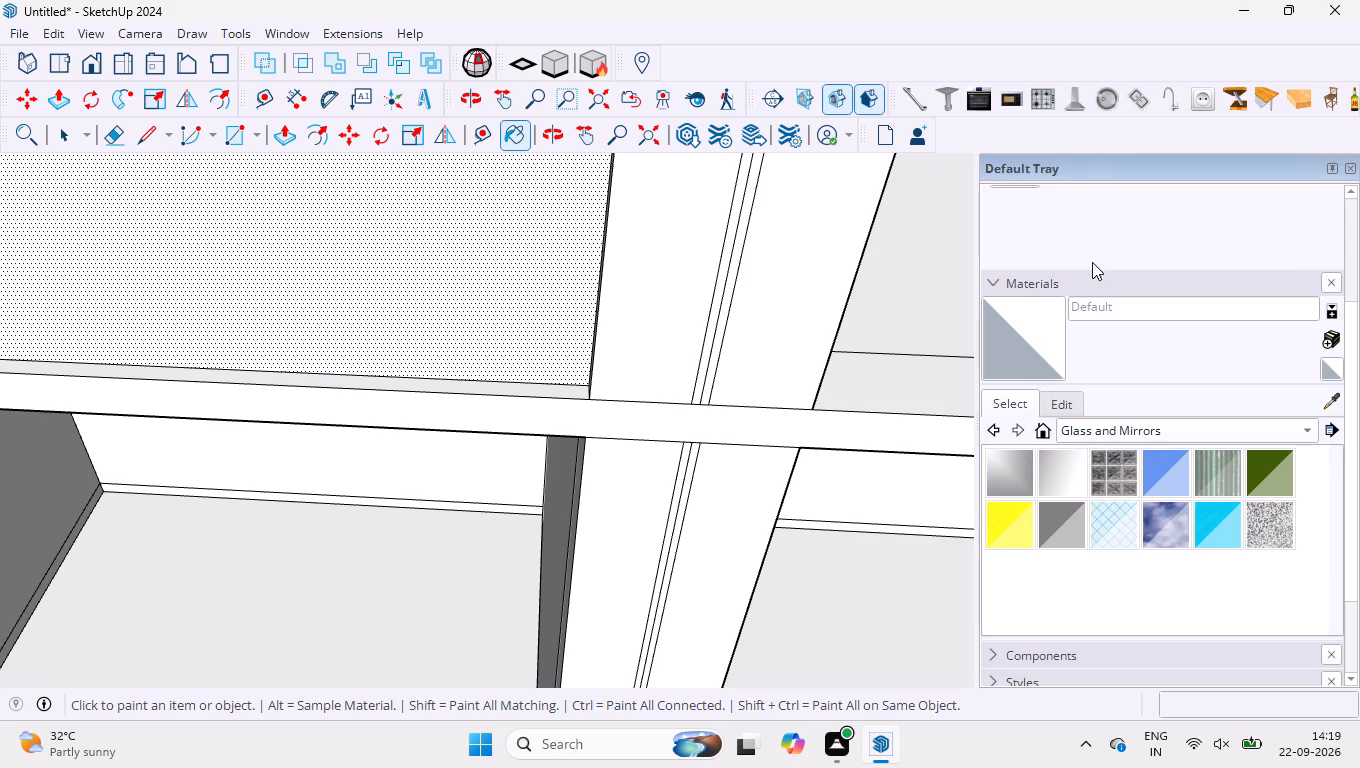
left_click(1215, 521)
left_click(450, 256)
scroll(561, 378, "down", 3)
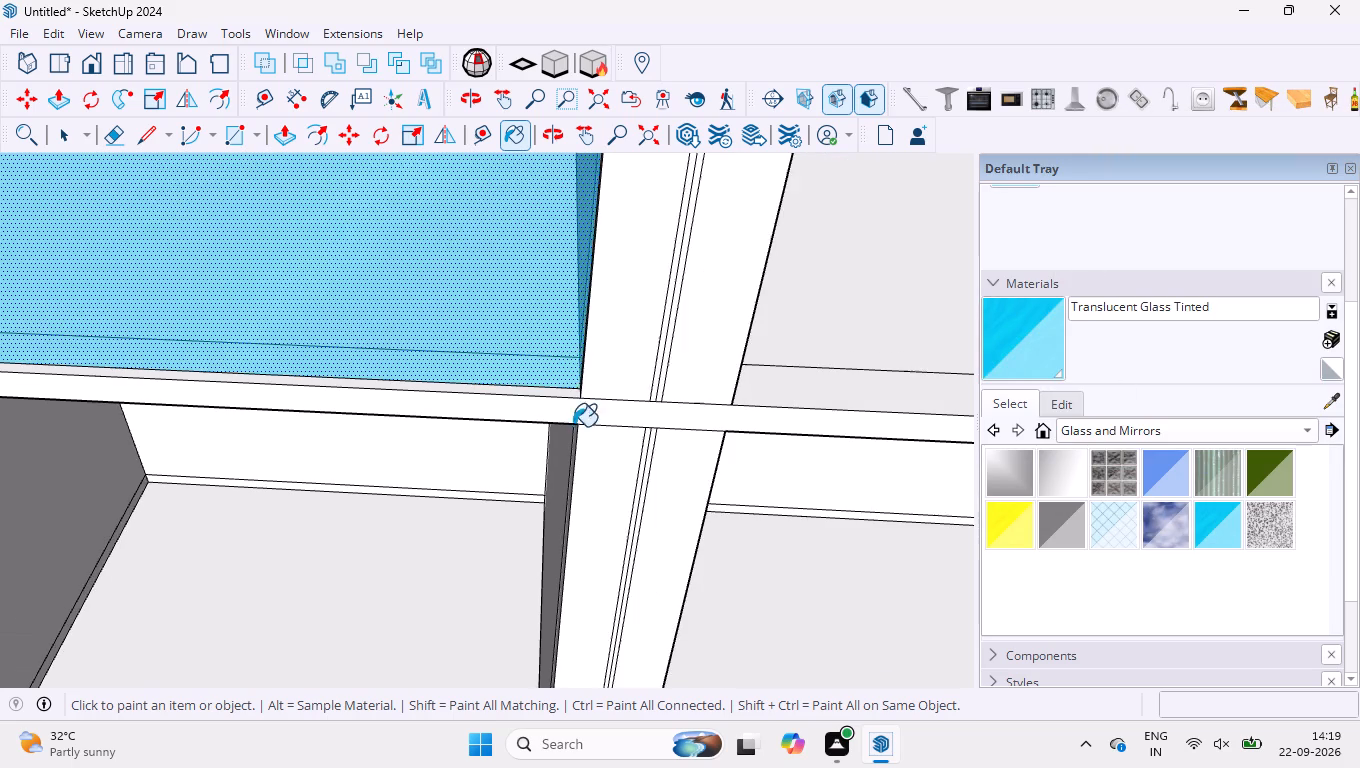
scroll(573, 426, "down", 5)
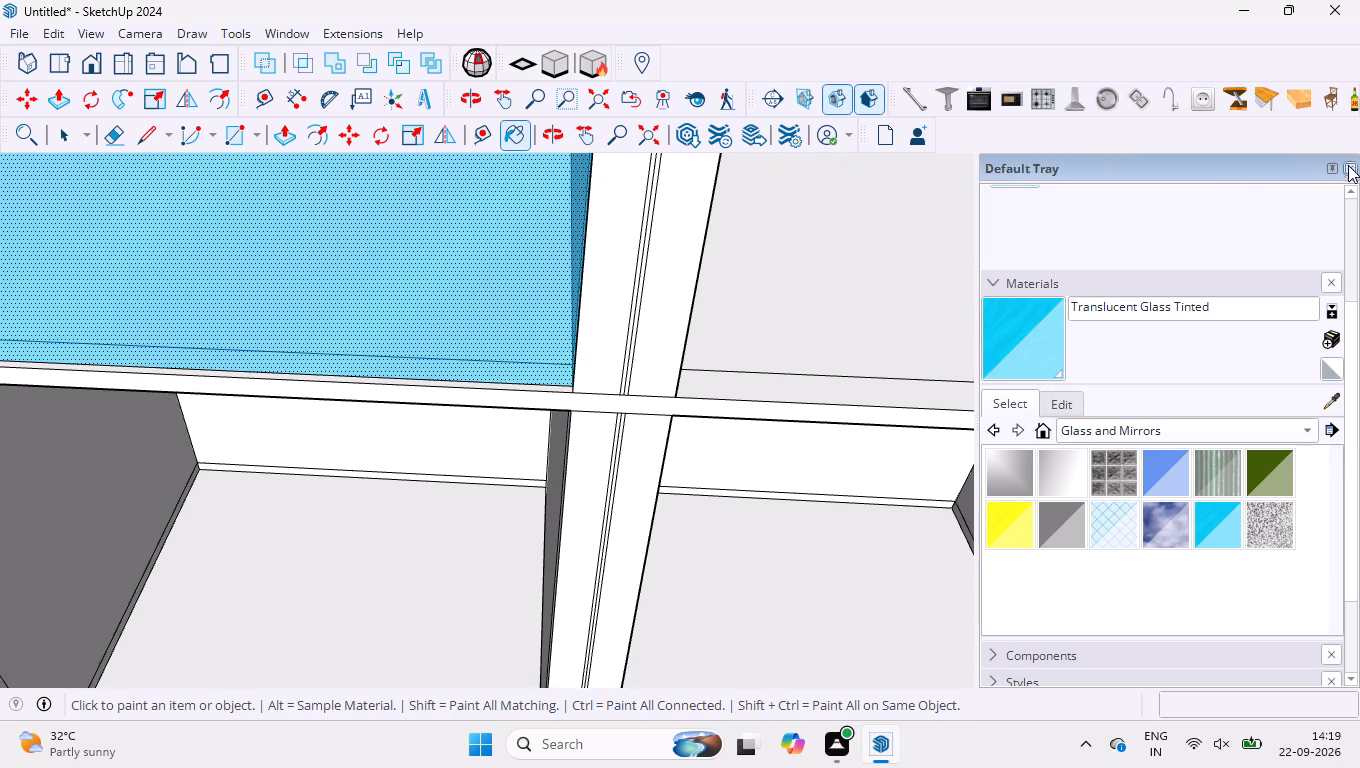
left_click(1357, 142)
left_click(1349, 170)
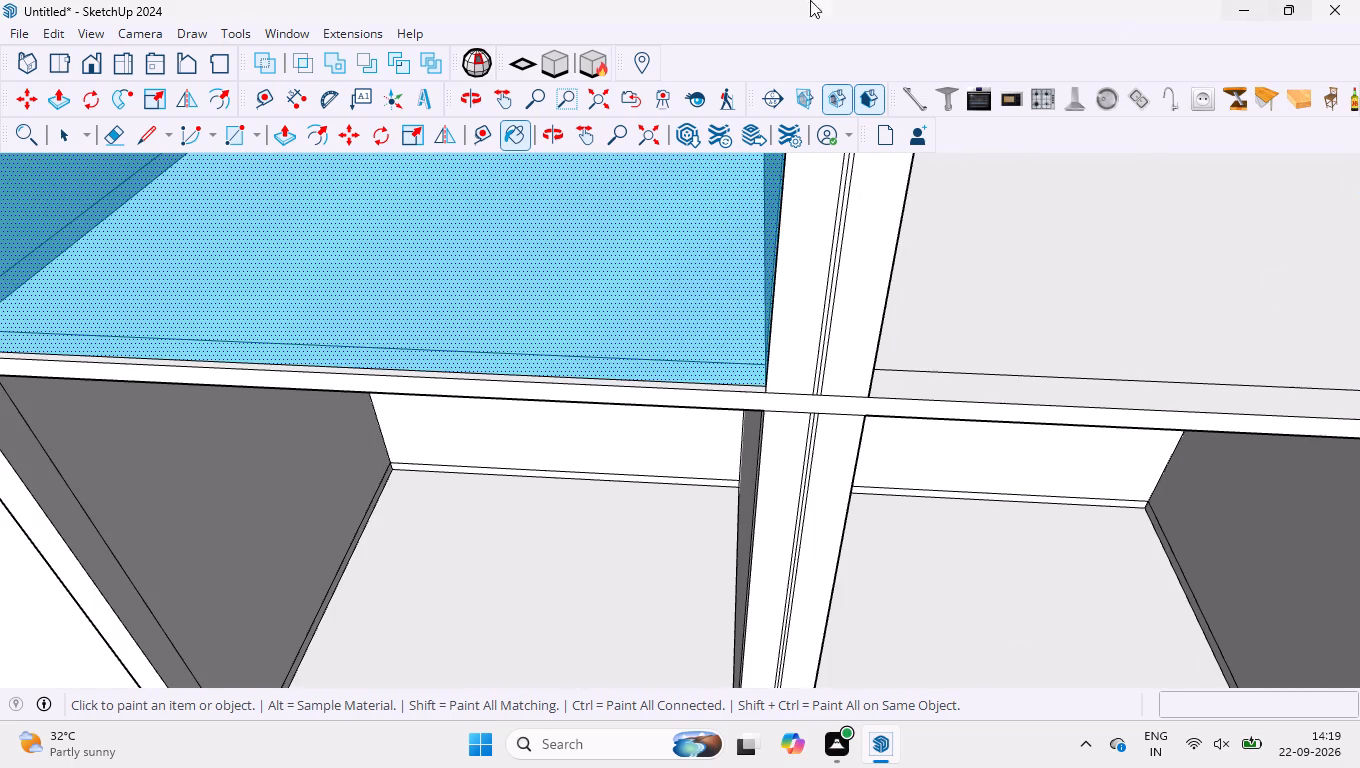
key("space")
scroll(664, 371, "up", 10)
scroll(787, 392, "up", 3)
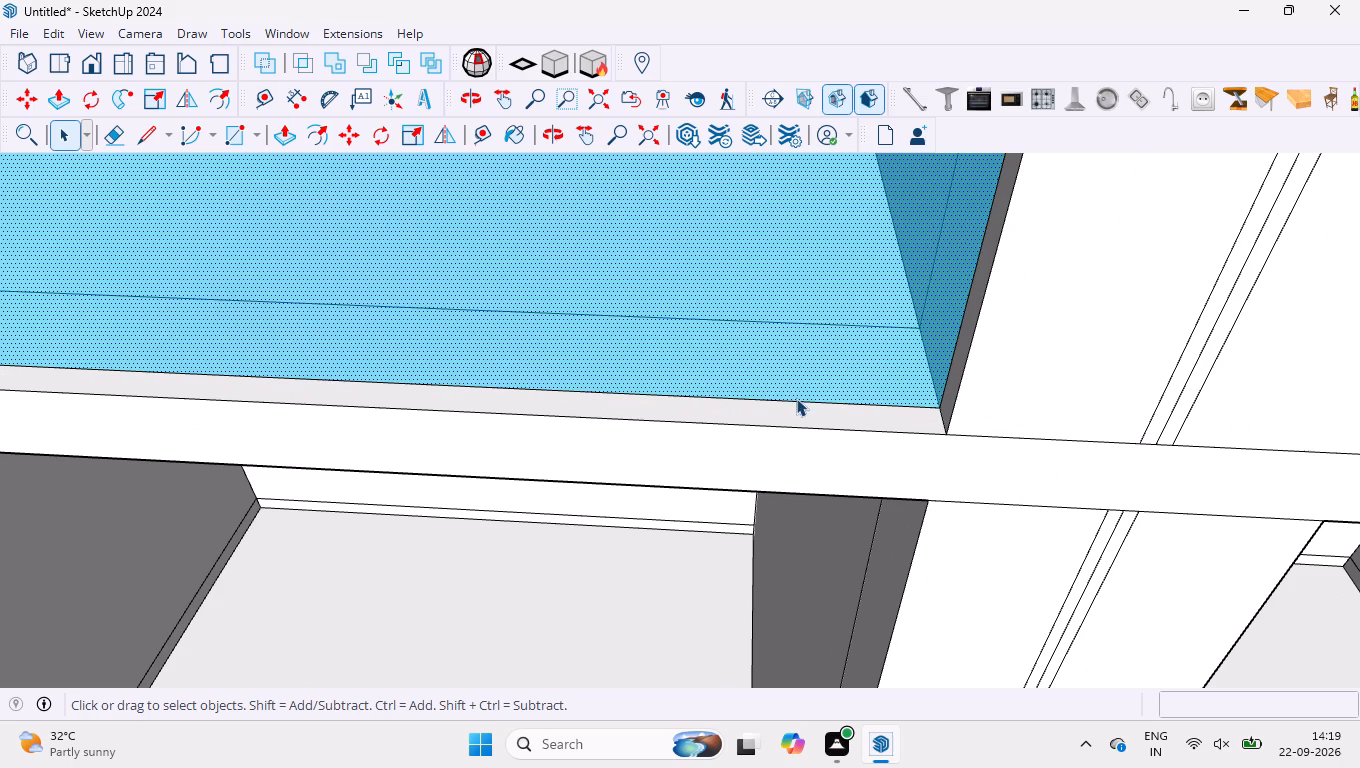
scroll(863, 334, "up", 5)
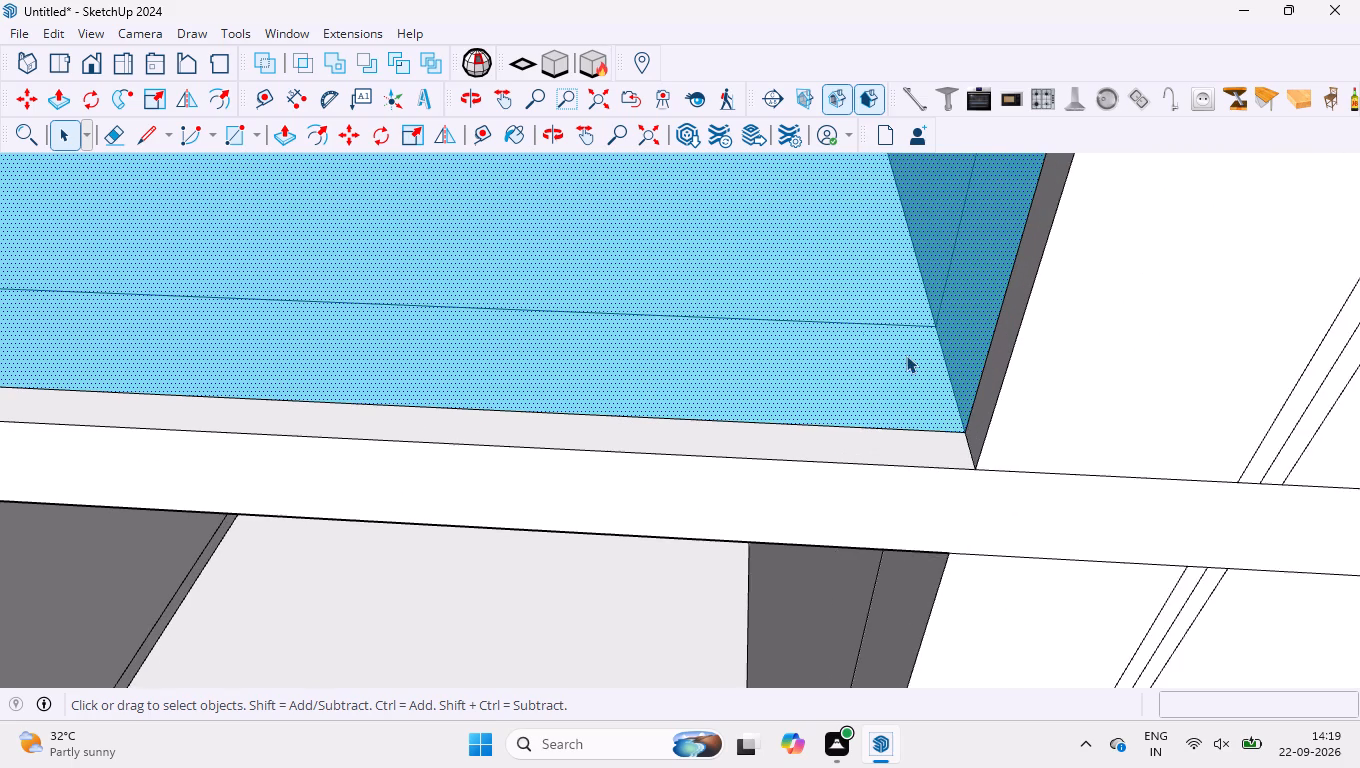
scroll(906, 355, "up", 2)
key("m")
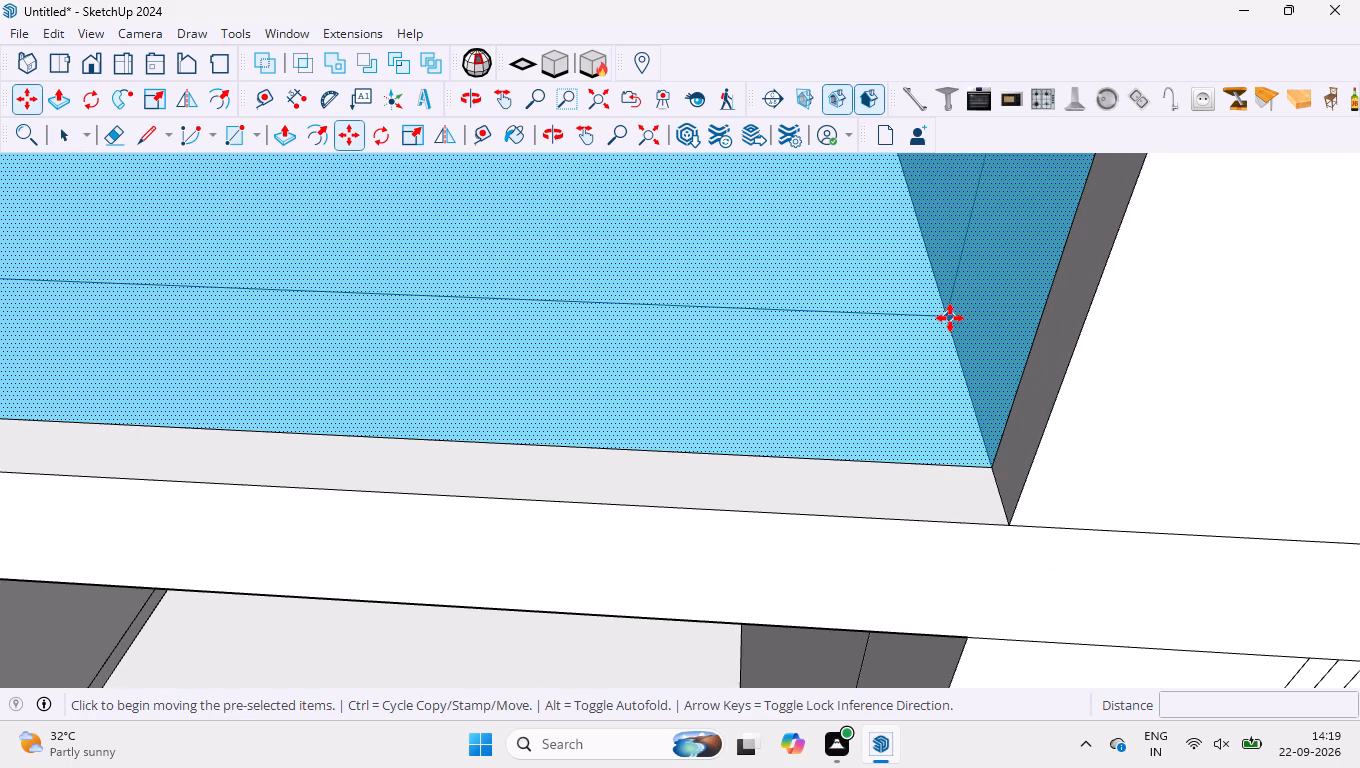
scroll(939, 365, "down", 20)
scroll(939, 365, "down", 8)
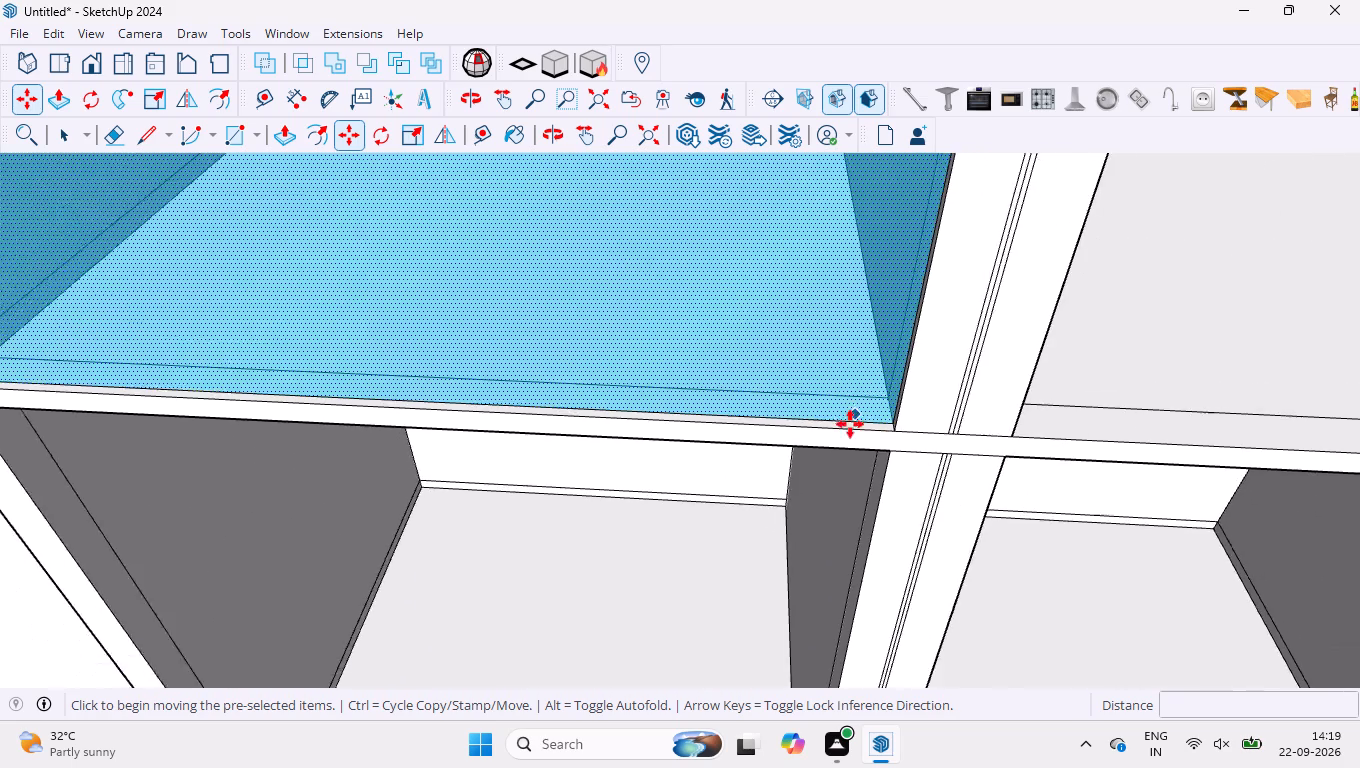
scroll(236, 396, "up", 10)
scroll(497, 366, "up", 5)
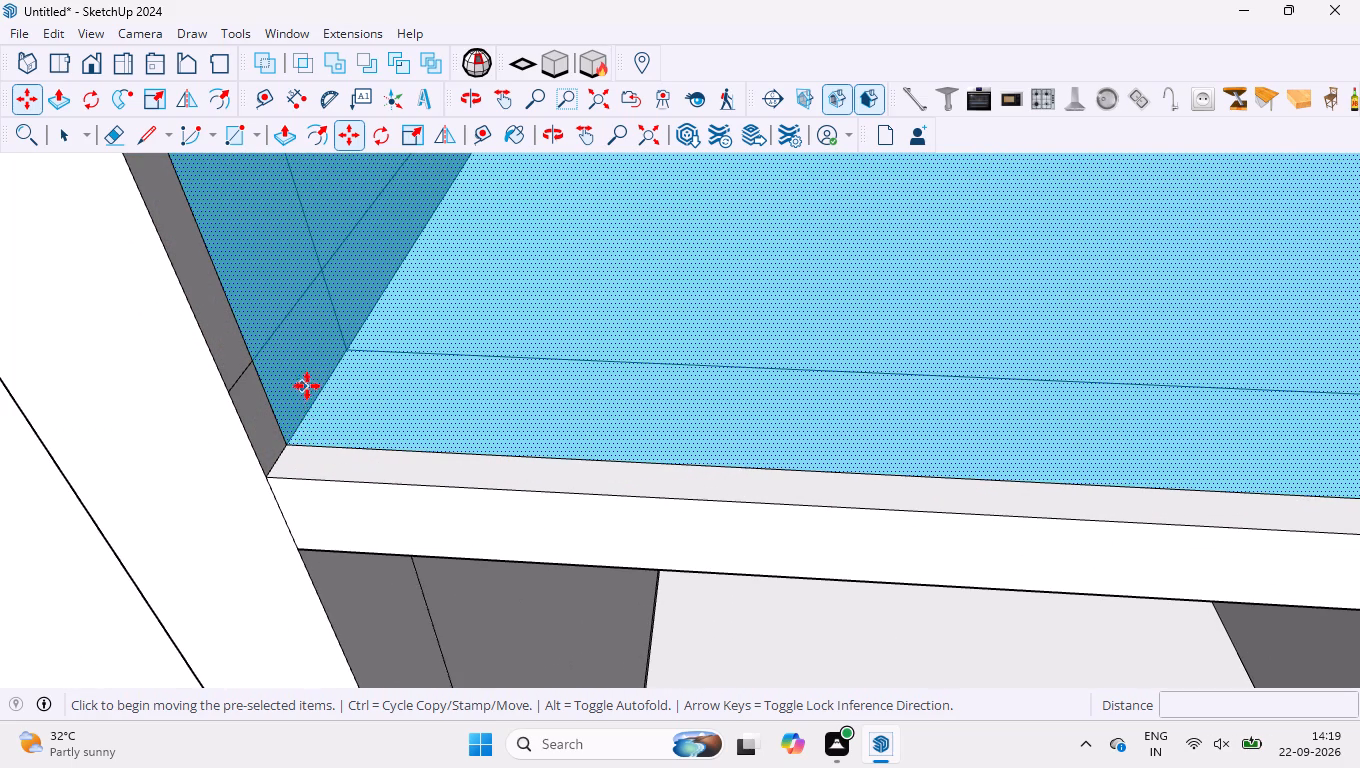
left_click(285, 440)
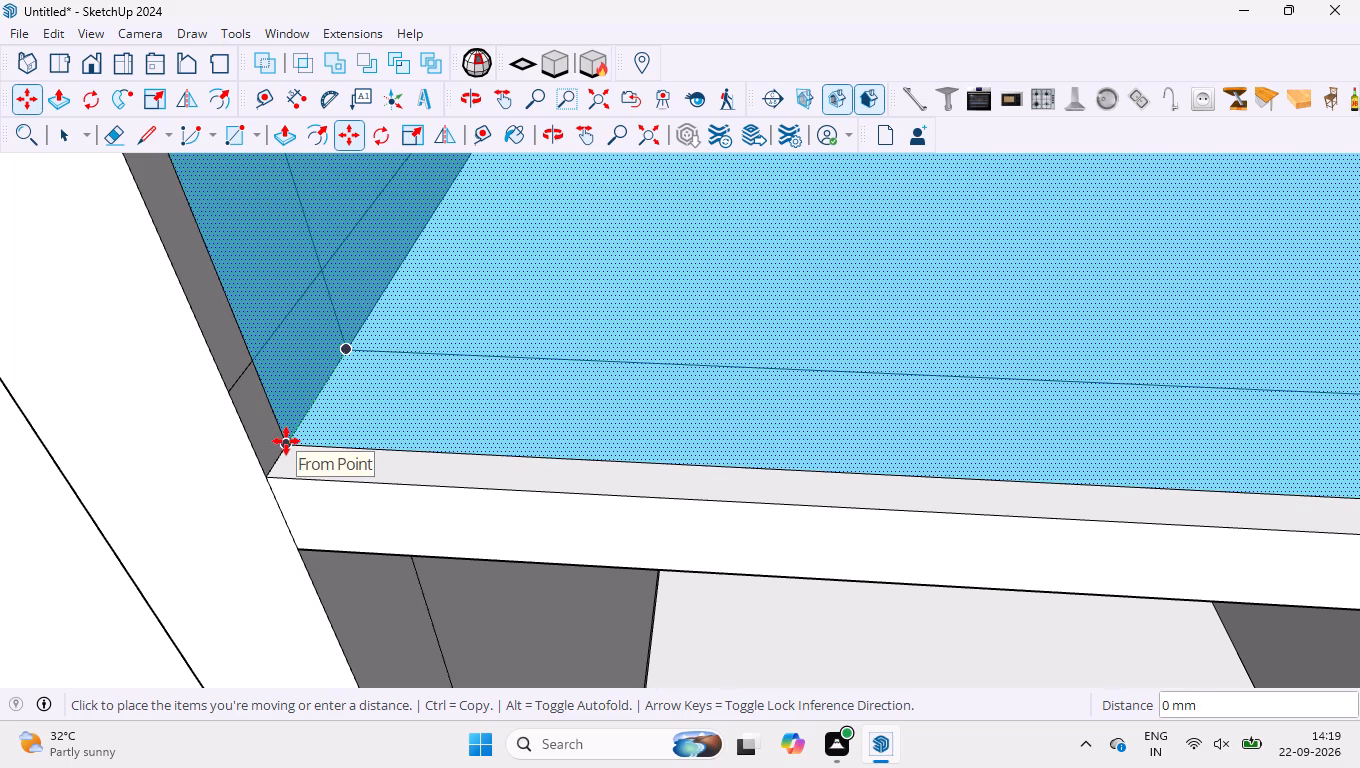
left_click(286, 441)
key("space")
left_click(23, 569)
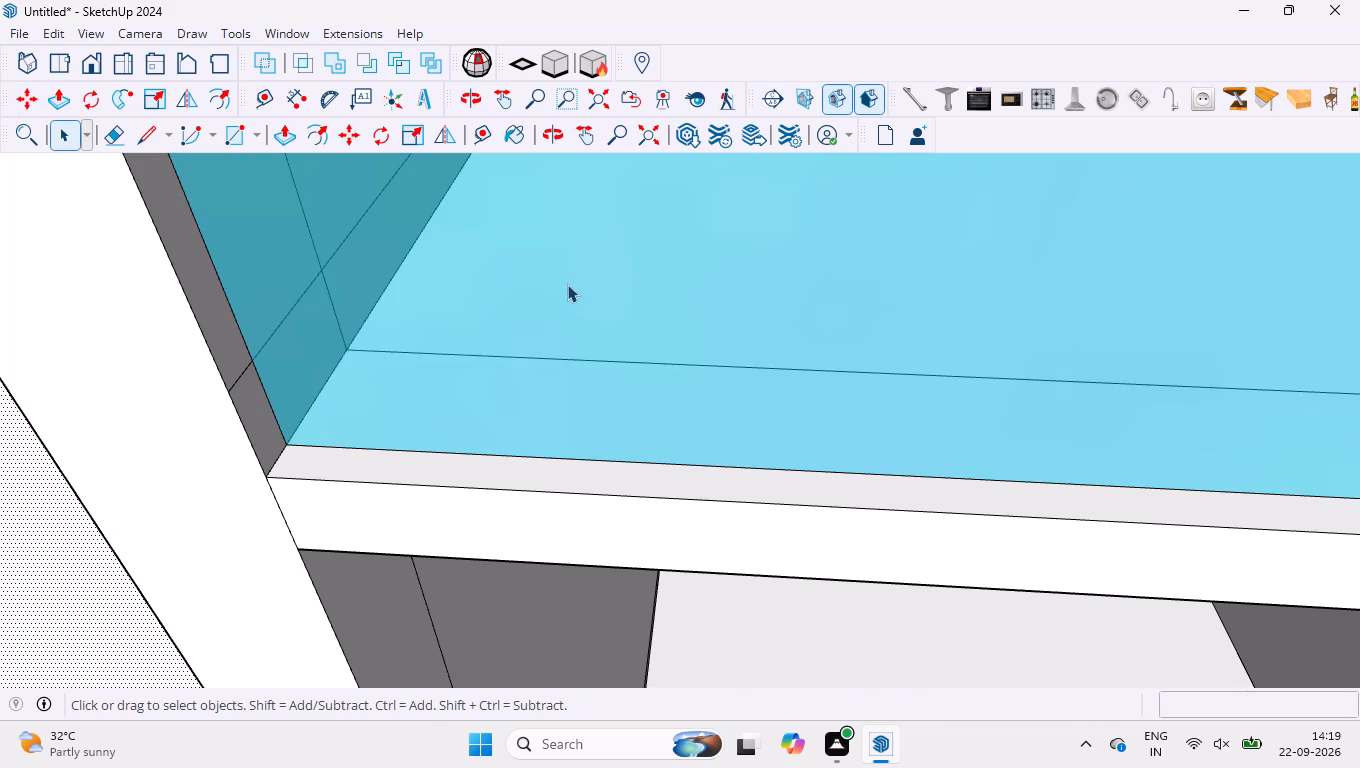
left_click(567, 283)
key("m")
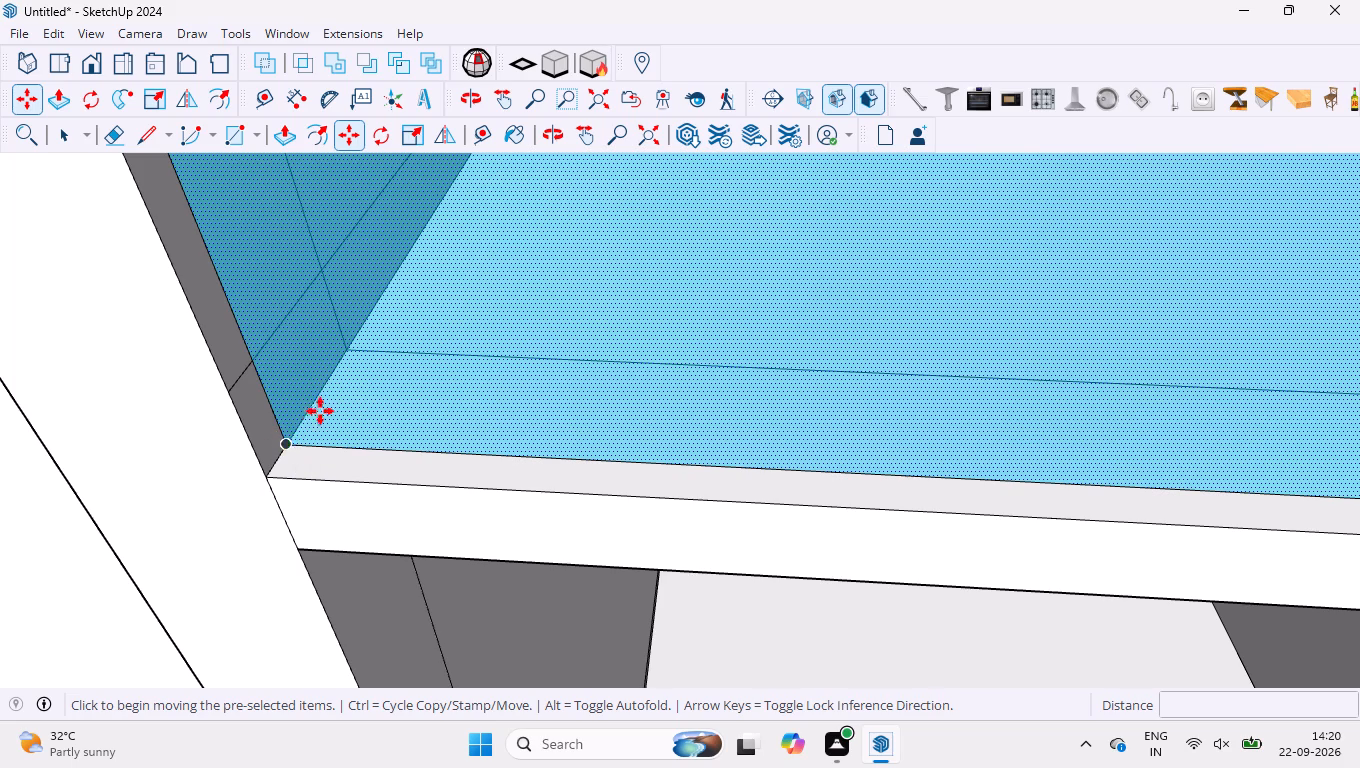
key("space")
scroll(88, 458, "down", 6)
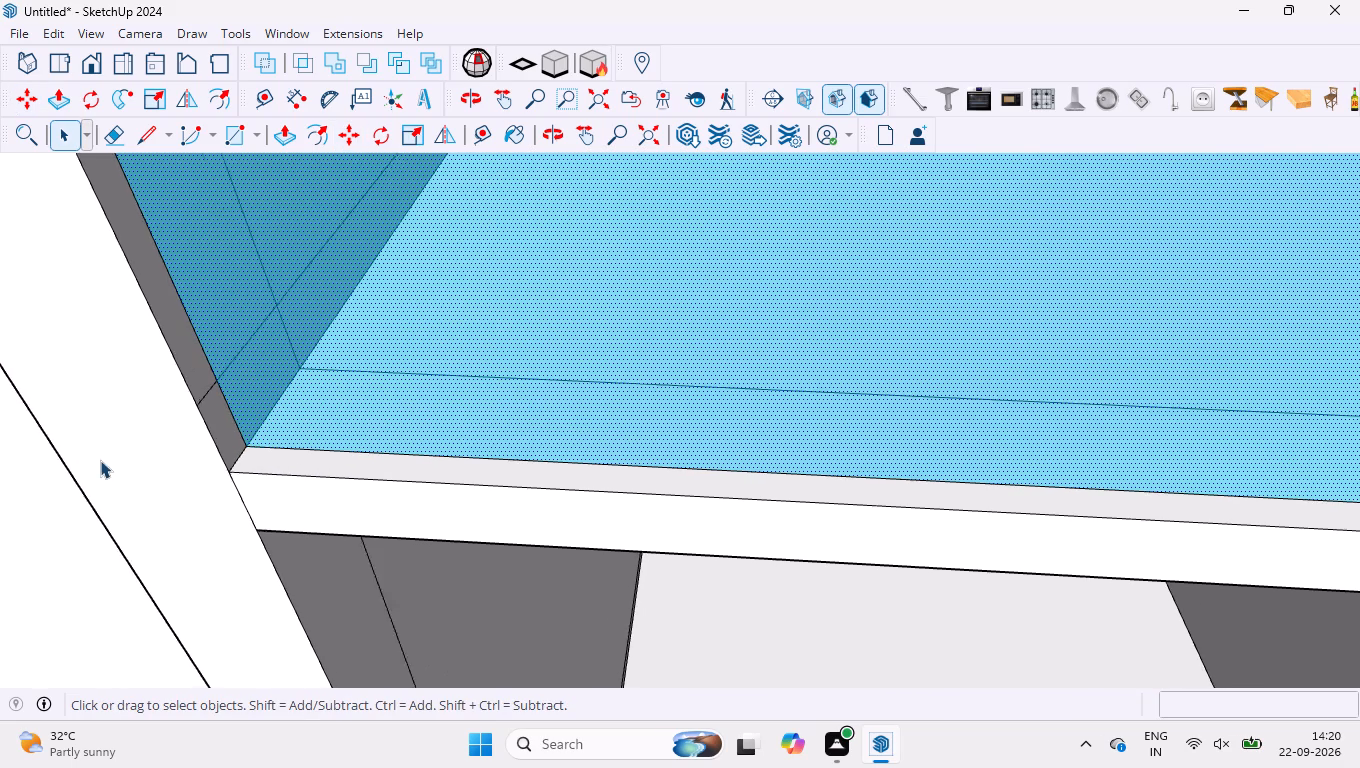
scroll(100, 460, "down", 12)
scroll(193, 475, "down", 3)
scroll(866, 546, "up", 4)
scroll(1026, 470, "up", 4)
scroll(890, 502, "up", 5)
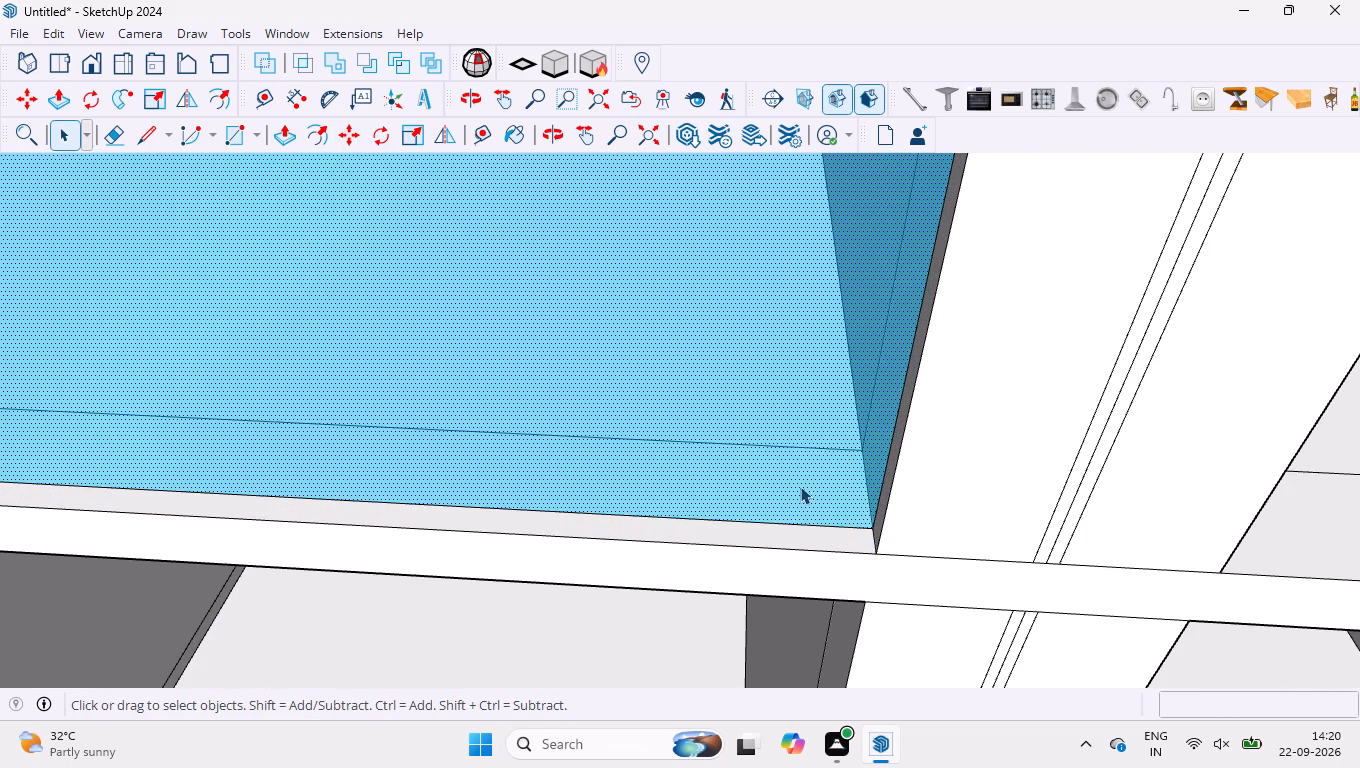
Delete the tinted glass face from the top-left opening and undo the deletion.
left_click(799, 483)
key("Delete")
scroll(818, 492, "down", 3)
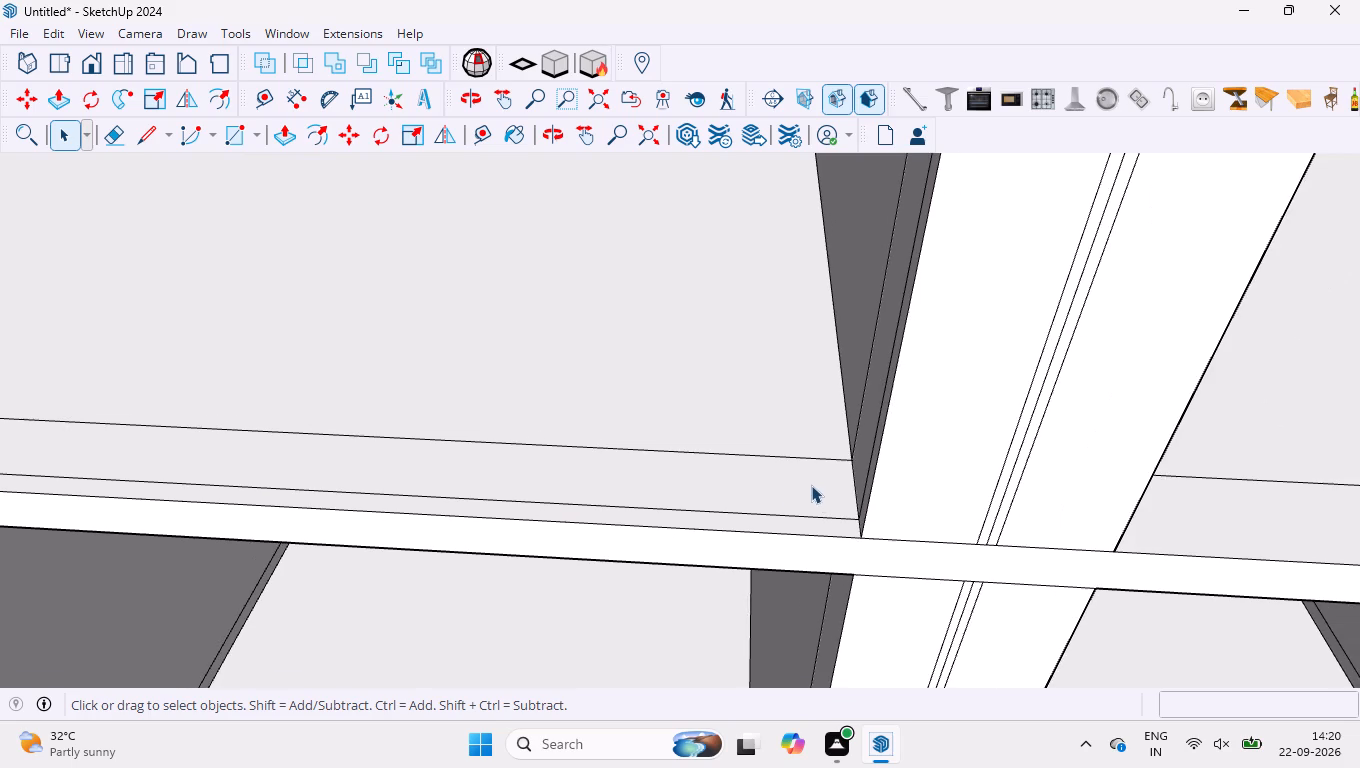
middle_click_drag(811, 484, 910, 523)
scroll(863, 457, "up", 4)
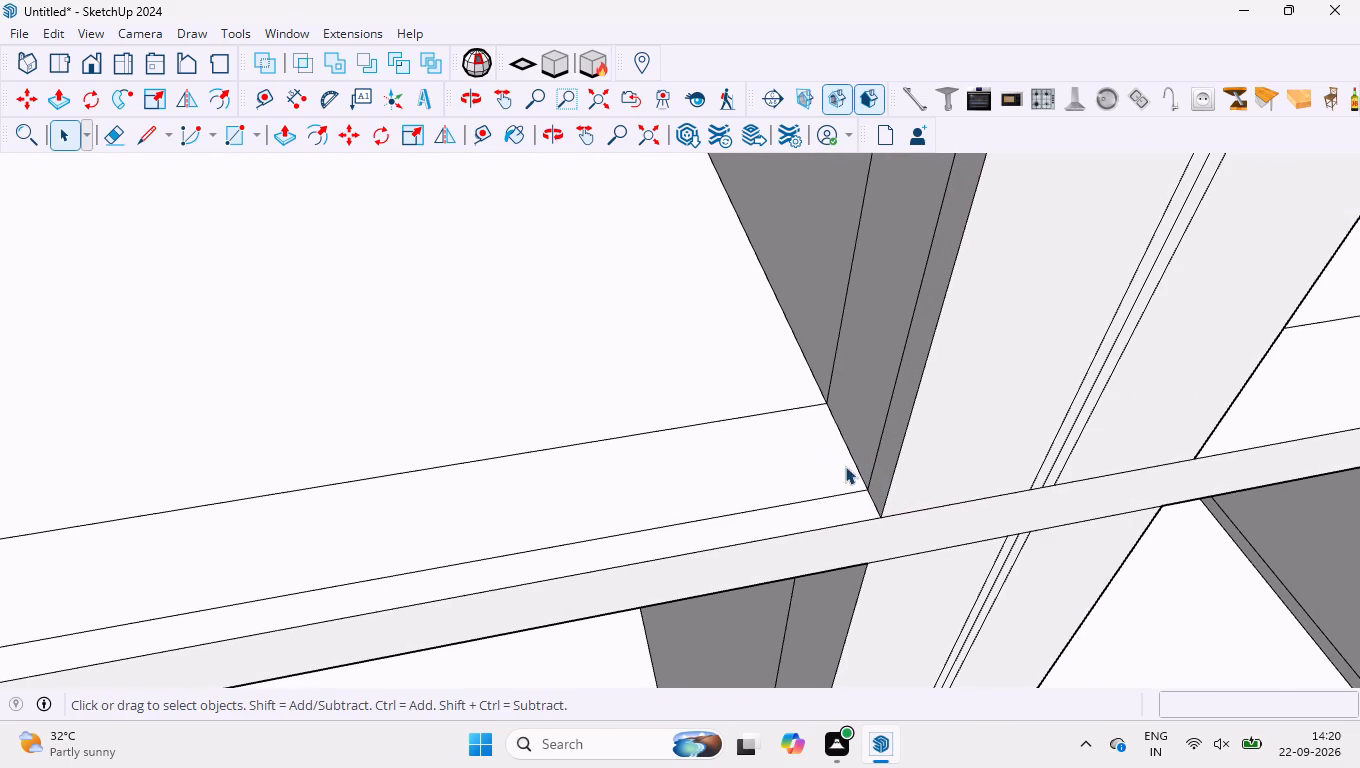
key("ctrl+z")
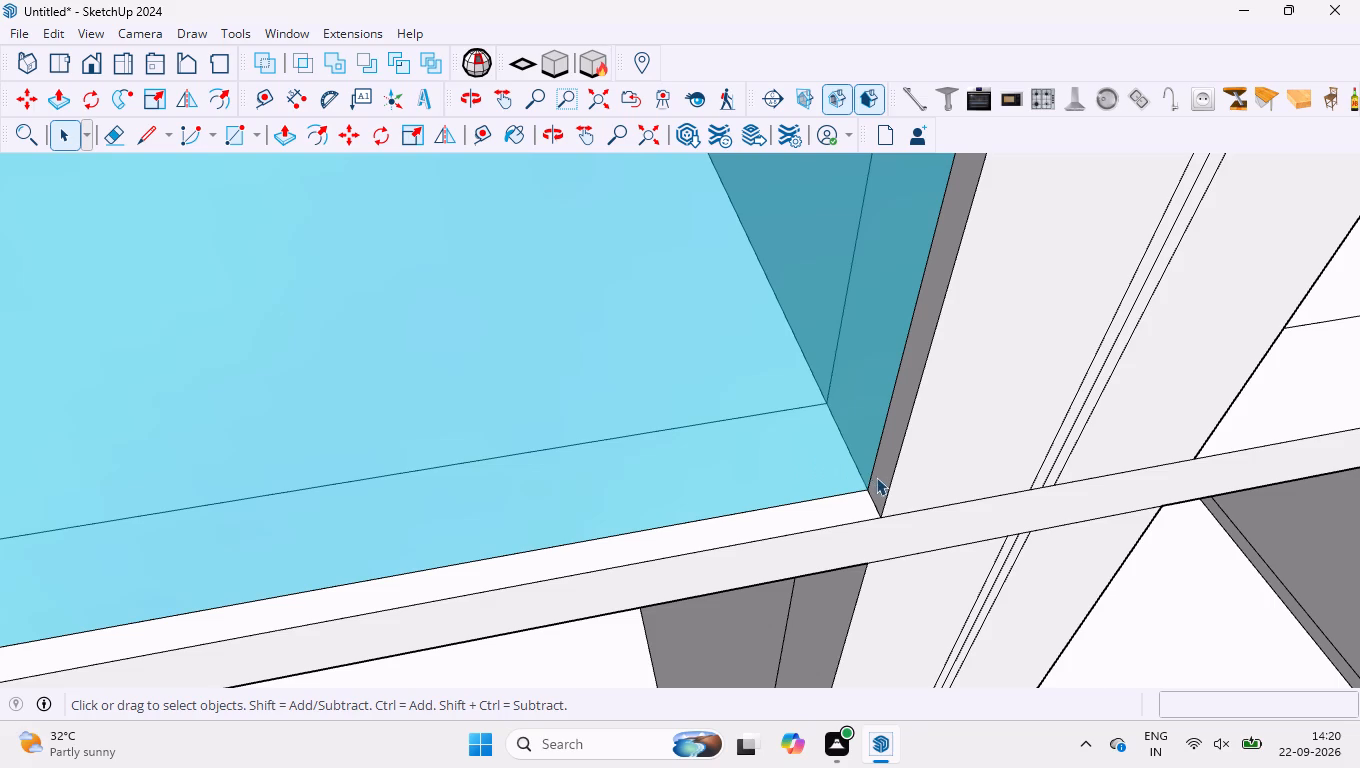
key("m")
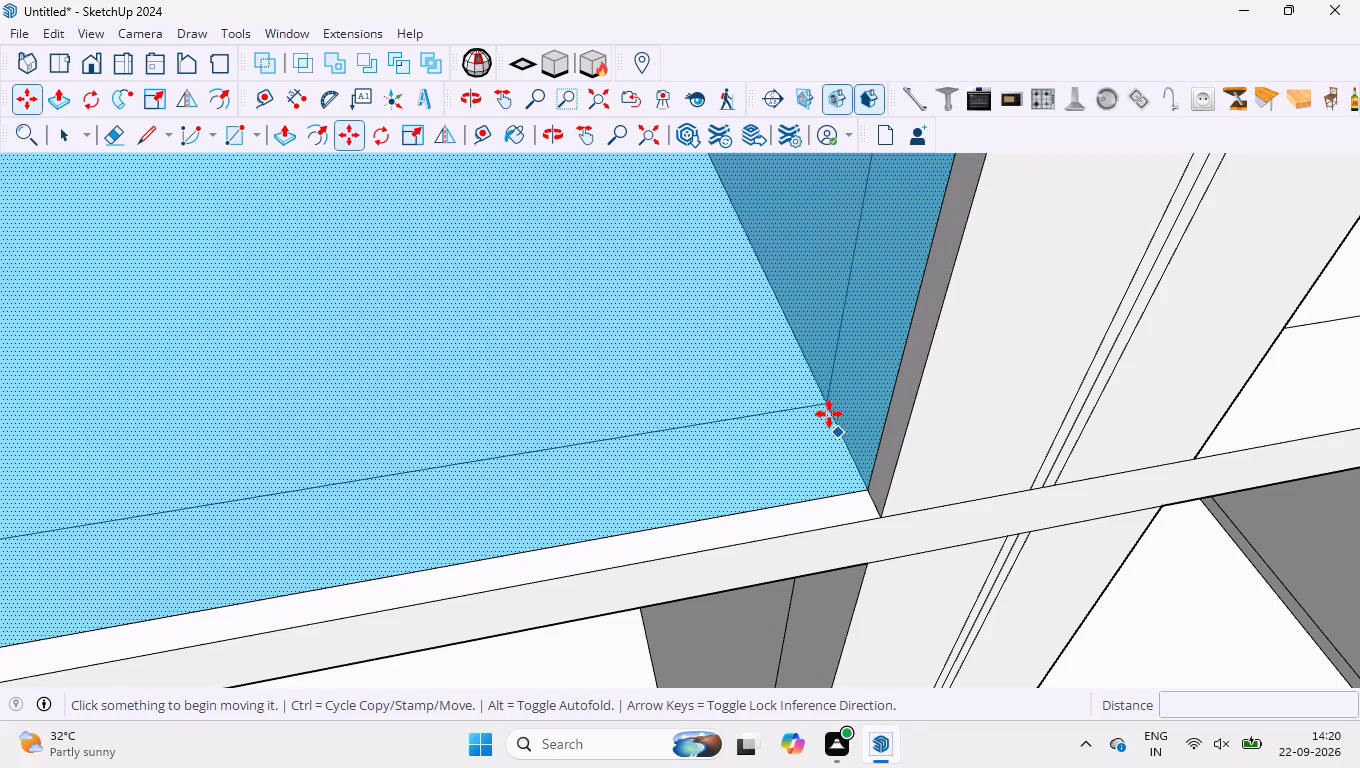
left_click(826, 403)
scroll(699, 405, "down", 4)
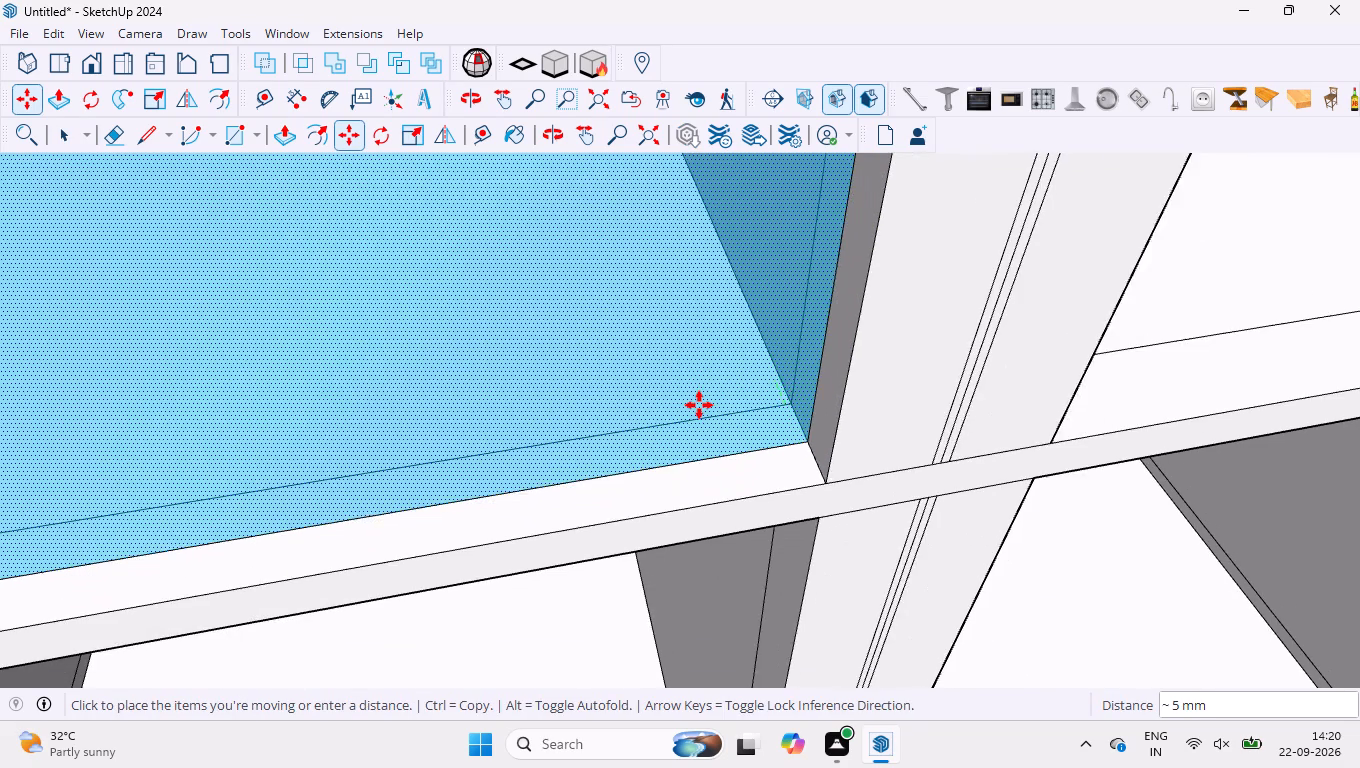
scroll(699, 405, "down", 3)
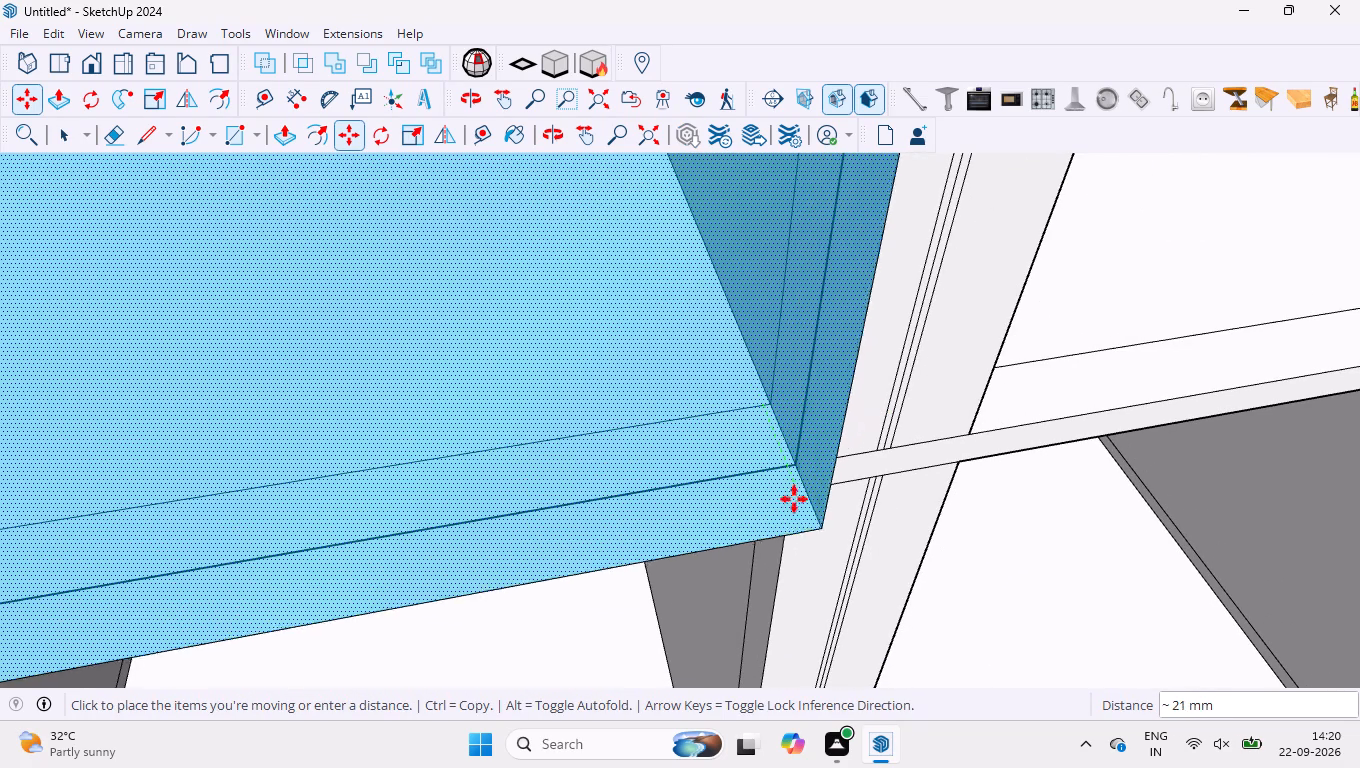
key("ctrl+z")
Copy the tinted glass panel from the top-left opening into the top-right opening, about 381 mm across.
scroll(754, 417, "up", 9)
left_click(772, 397)
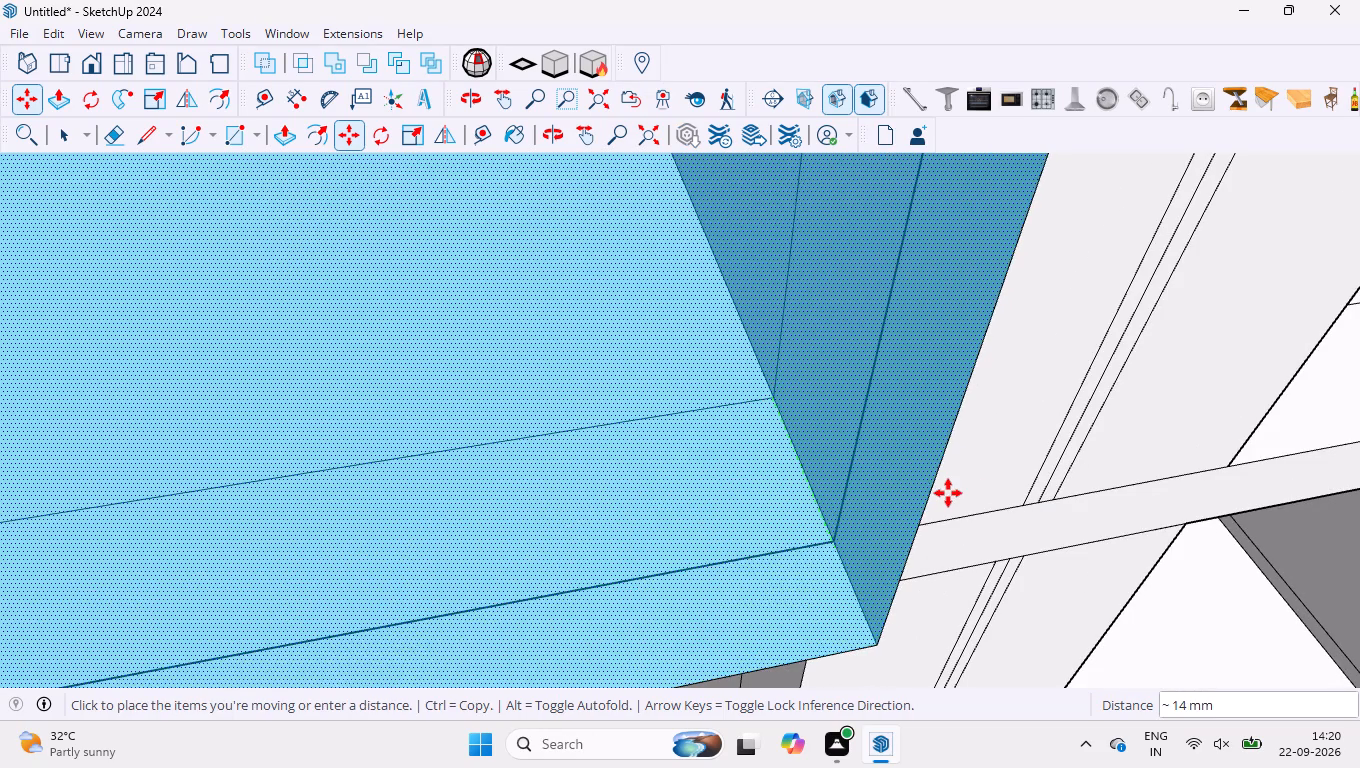
scroll(901, 479, "down", 20)
scroll(901, 479, "down", 4)
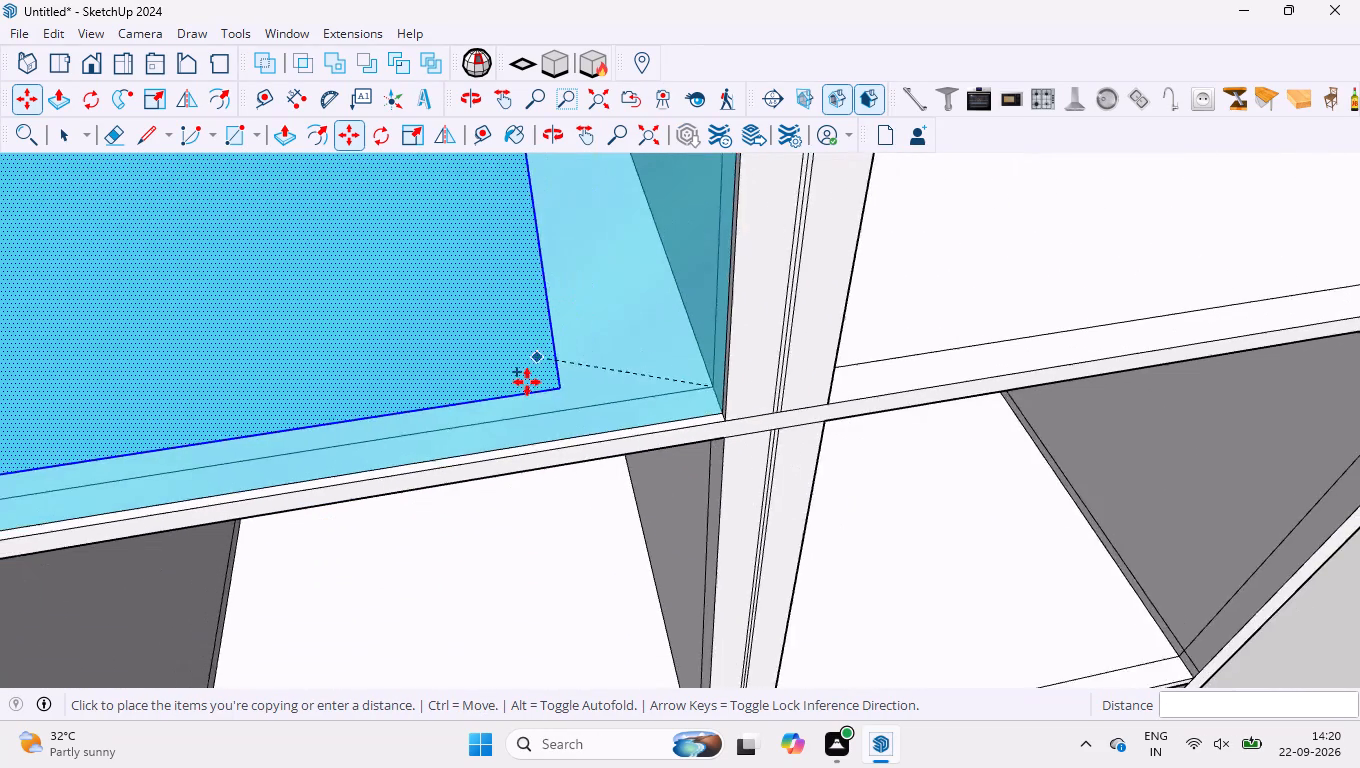
scroll(515, 368, "down", 9)
scroll(952, 307, "up", 8)
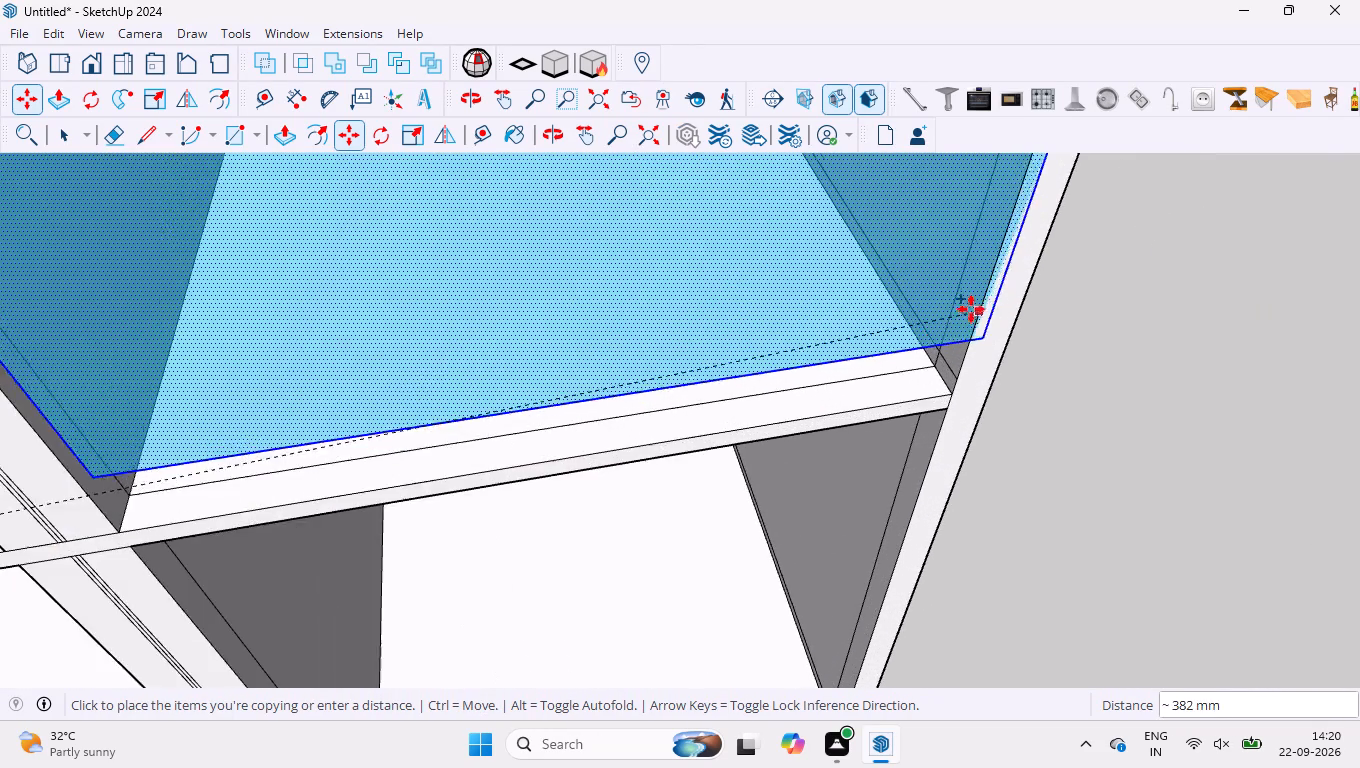
scroll(971, 309, "up", 17)
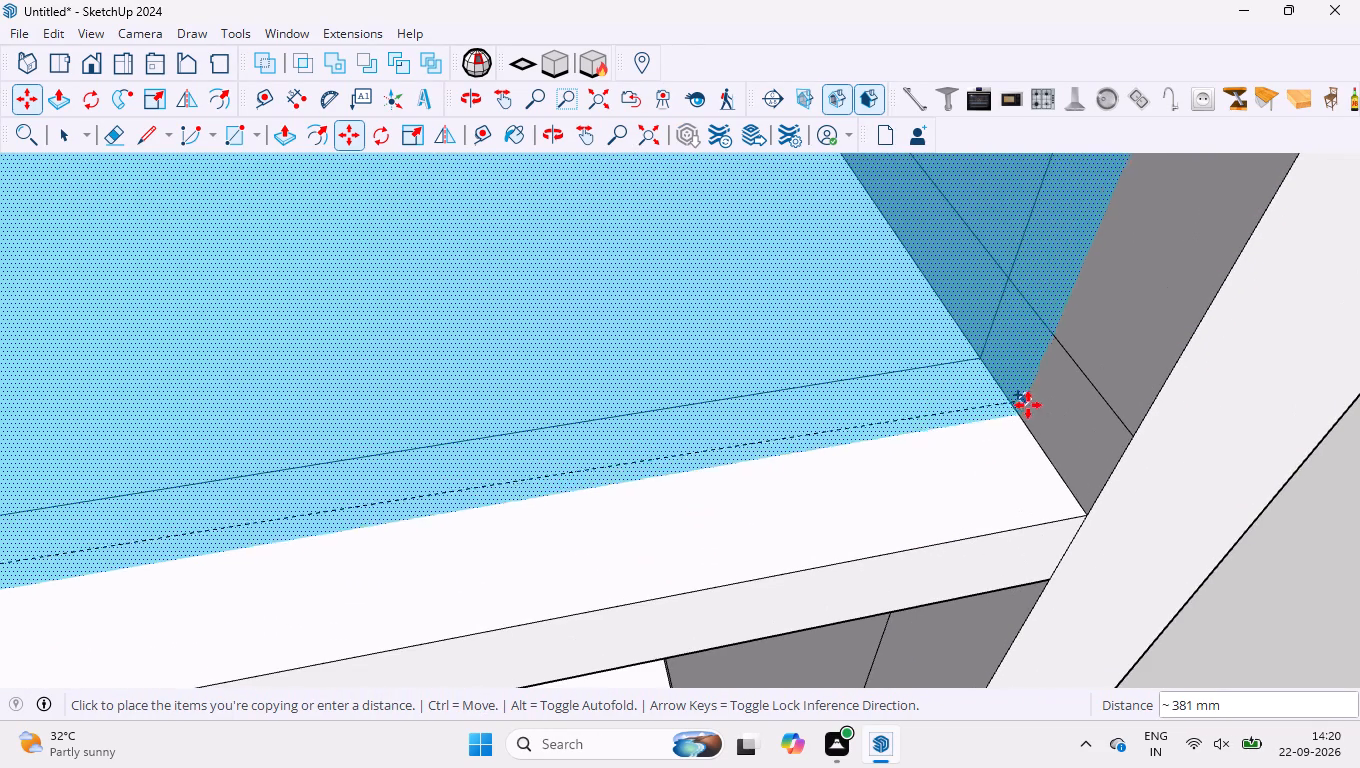
left_click(1032, 432)
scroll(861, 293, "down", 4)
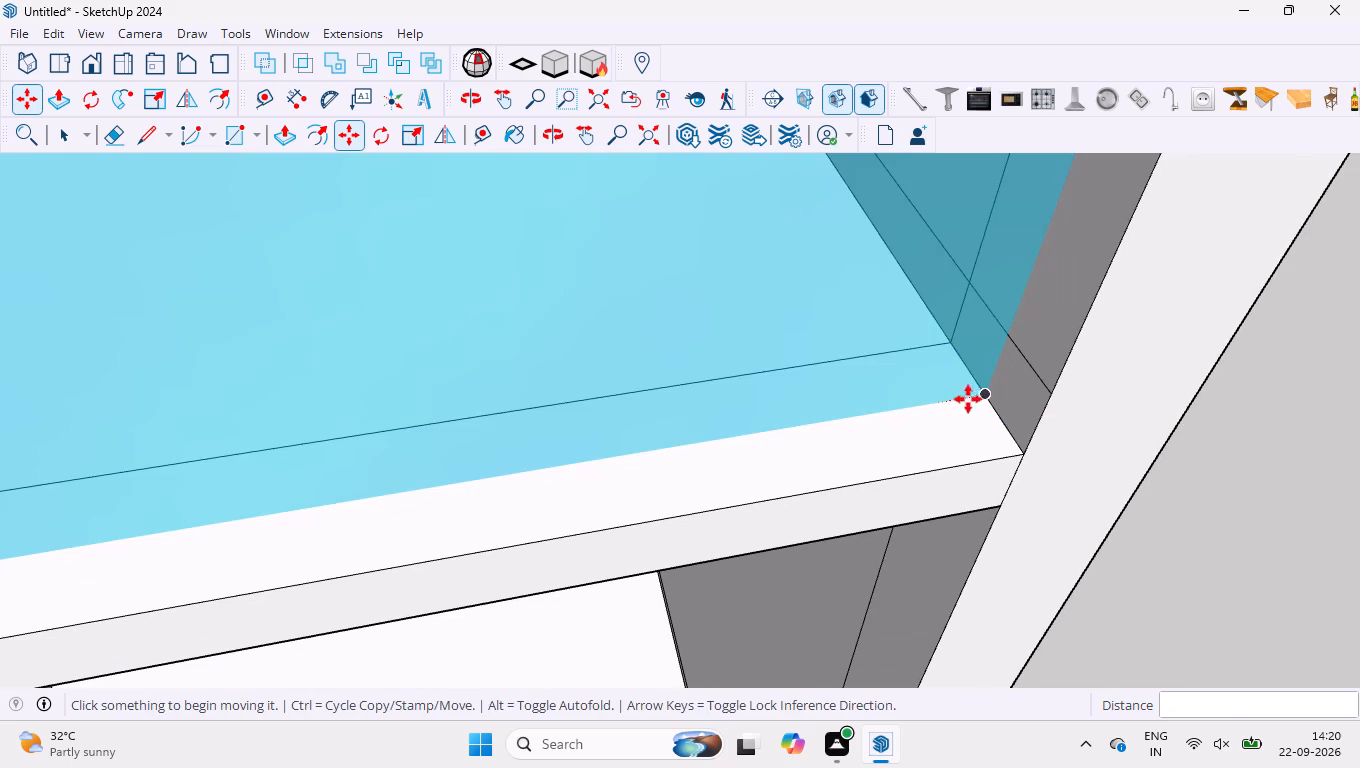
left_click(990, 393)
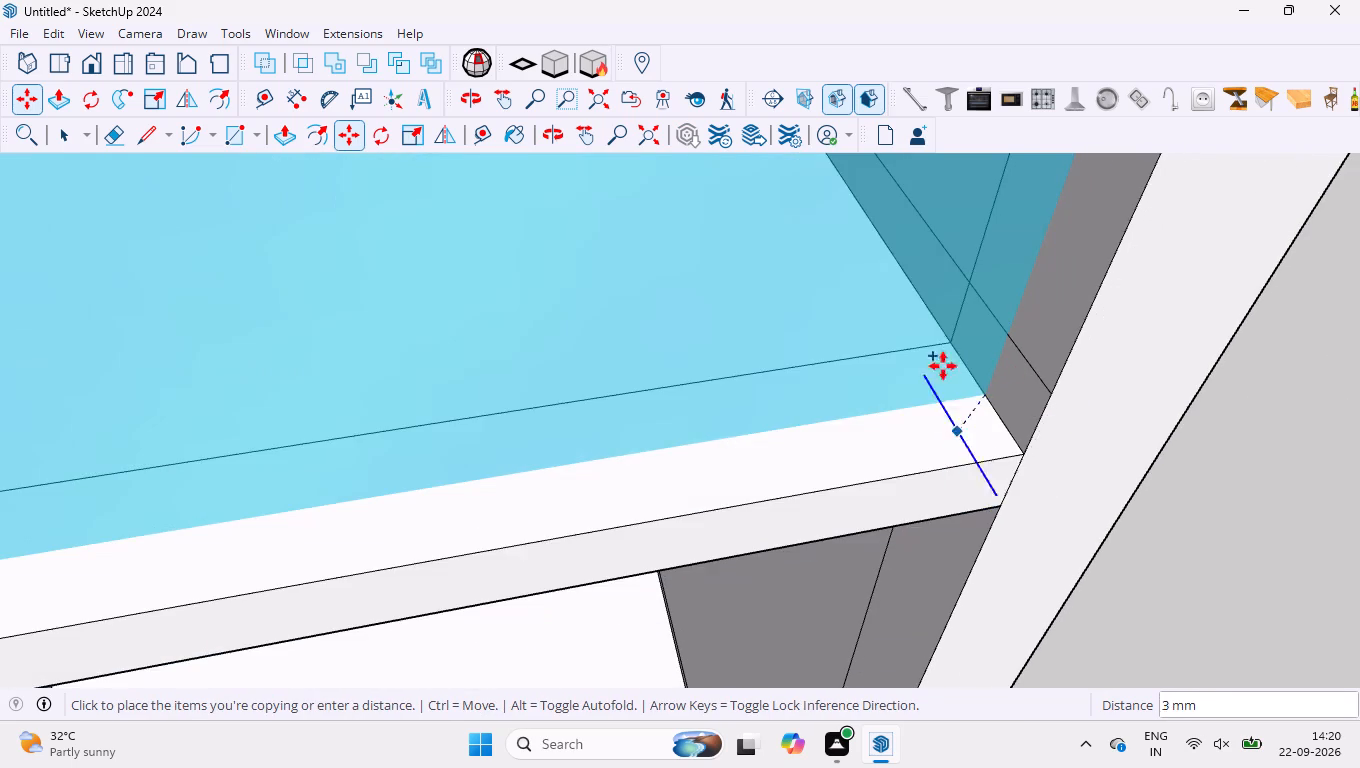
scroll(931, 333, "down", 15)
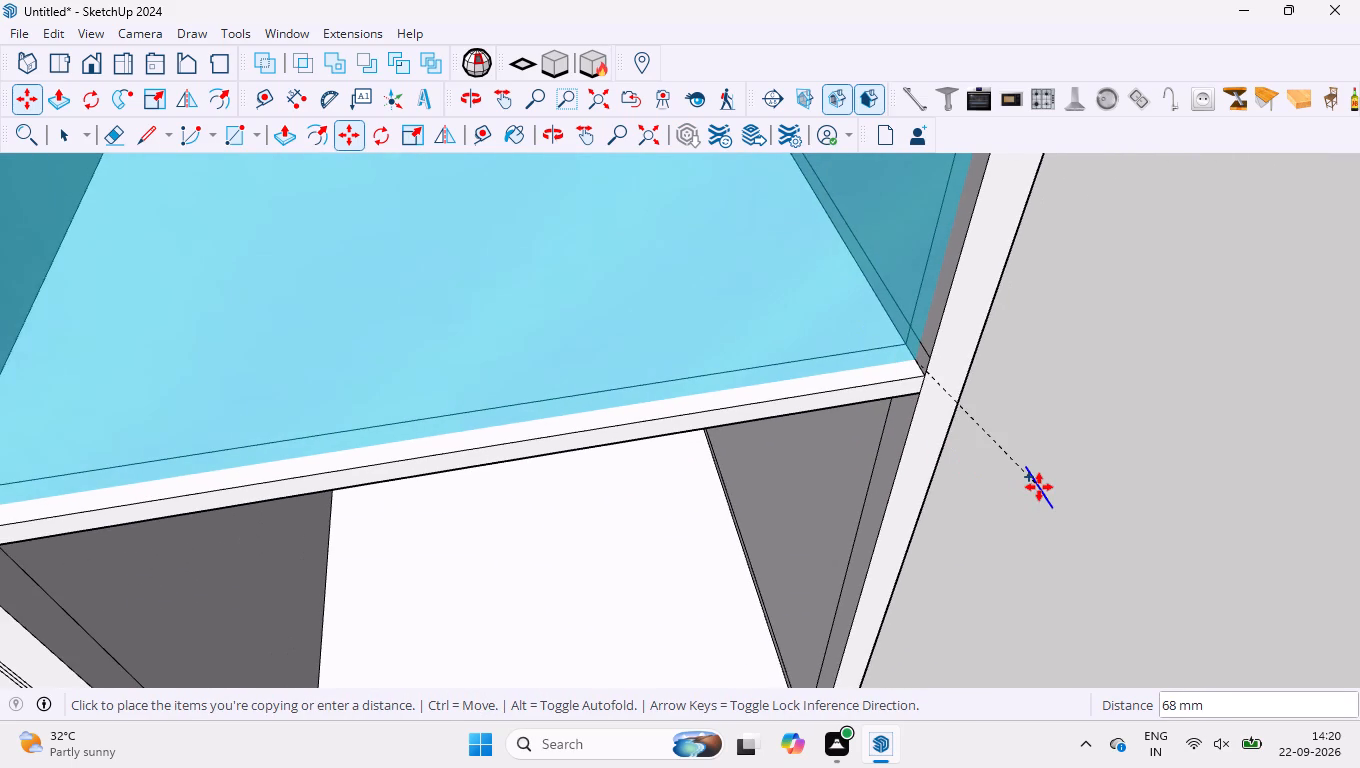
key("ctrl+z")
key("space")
Copy the top-right glass panel about 366 mm down into the second-row right opening.
left_click(822, 271)
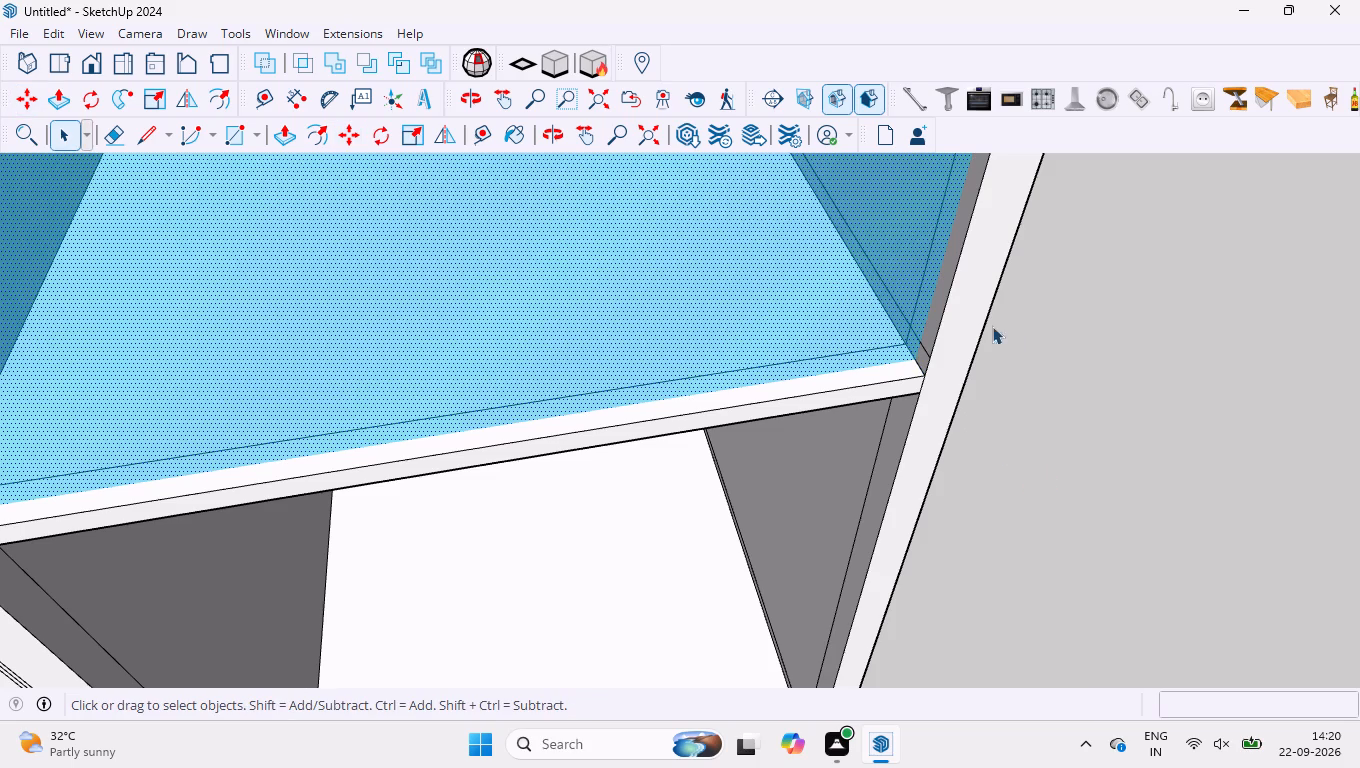
scroll(901, 374, "up", 14)
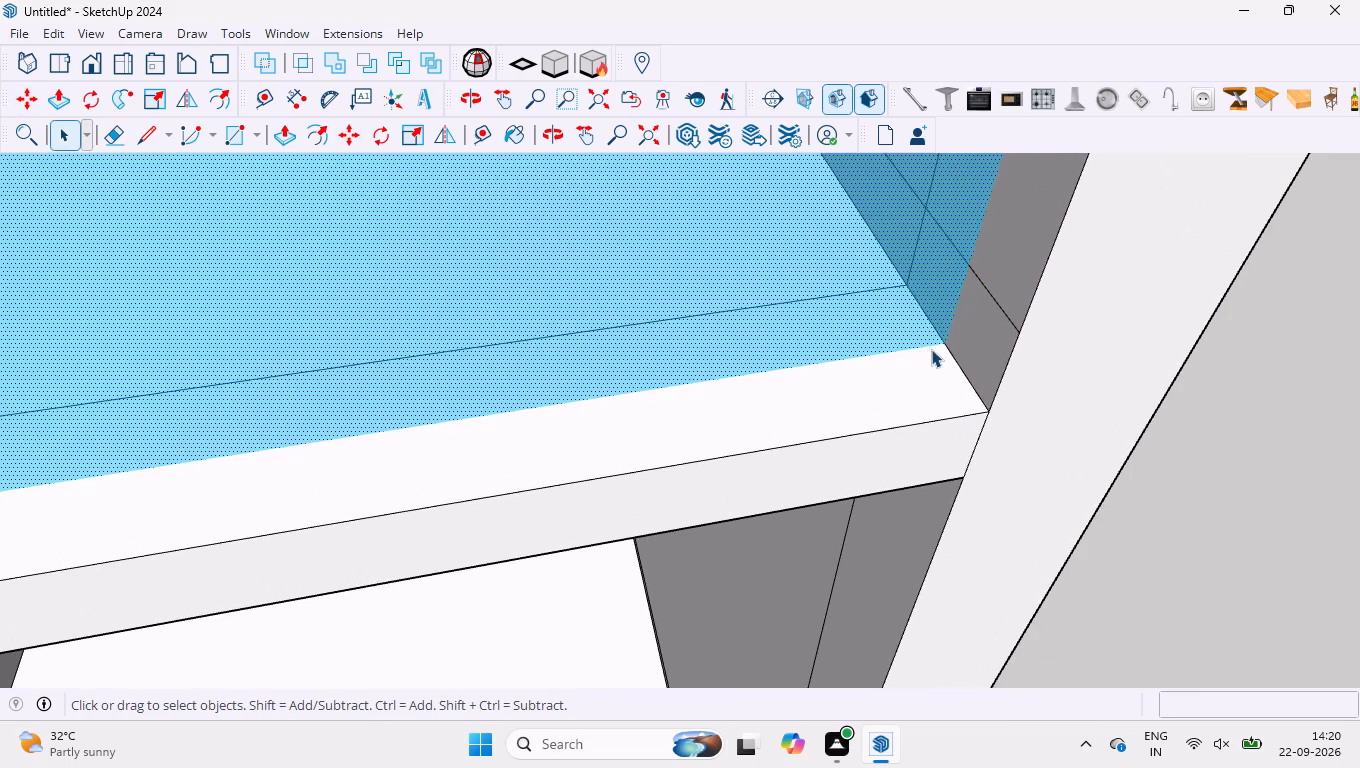
key("m")
left_click(947, 343)
scroll(892, 409, "down", 7)
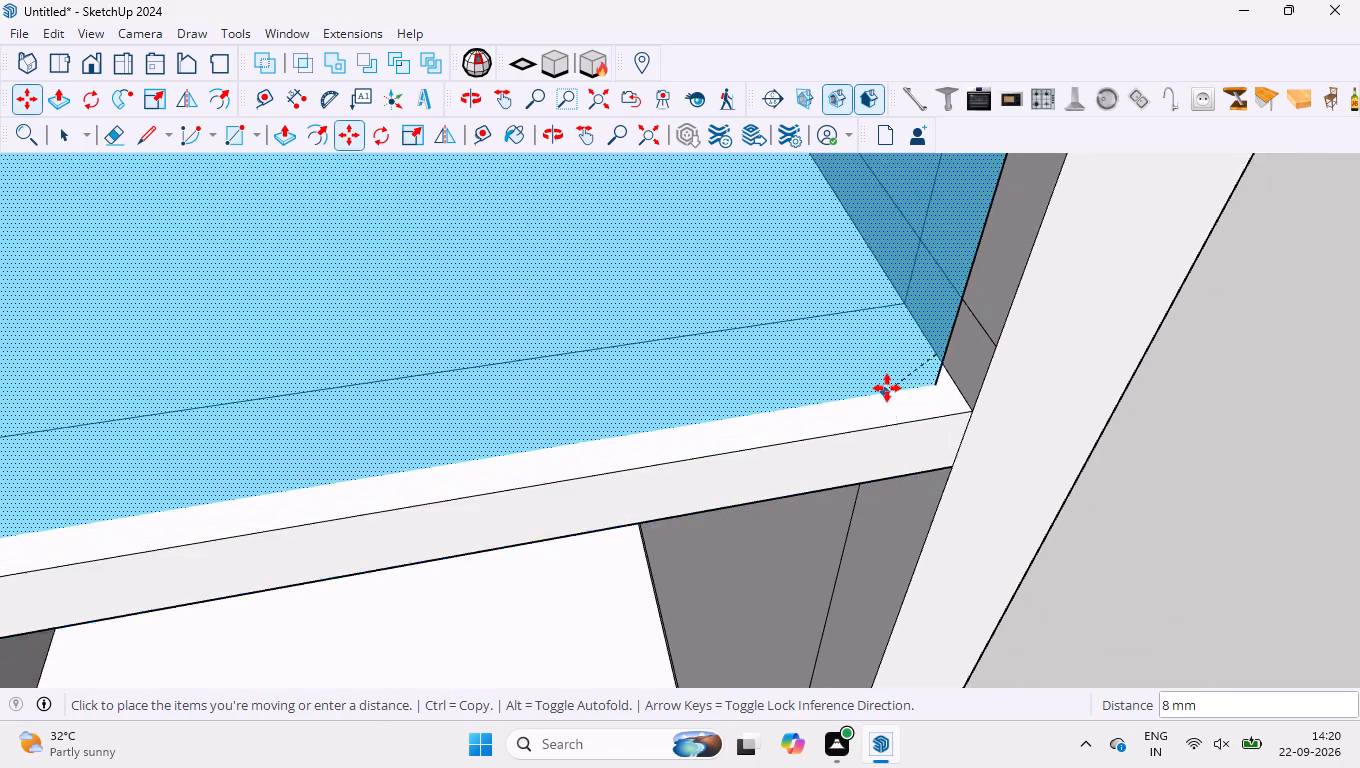
scroll(887, 388, "down", 20)
scroll(887, 388, "down", 8)
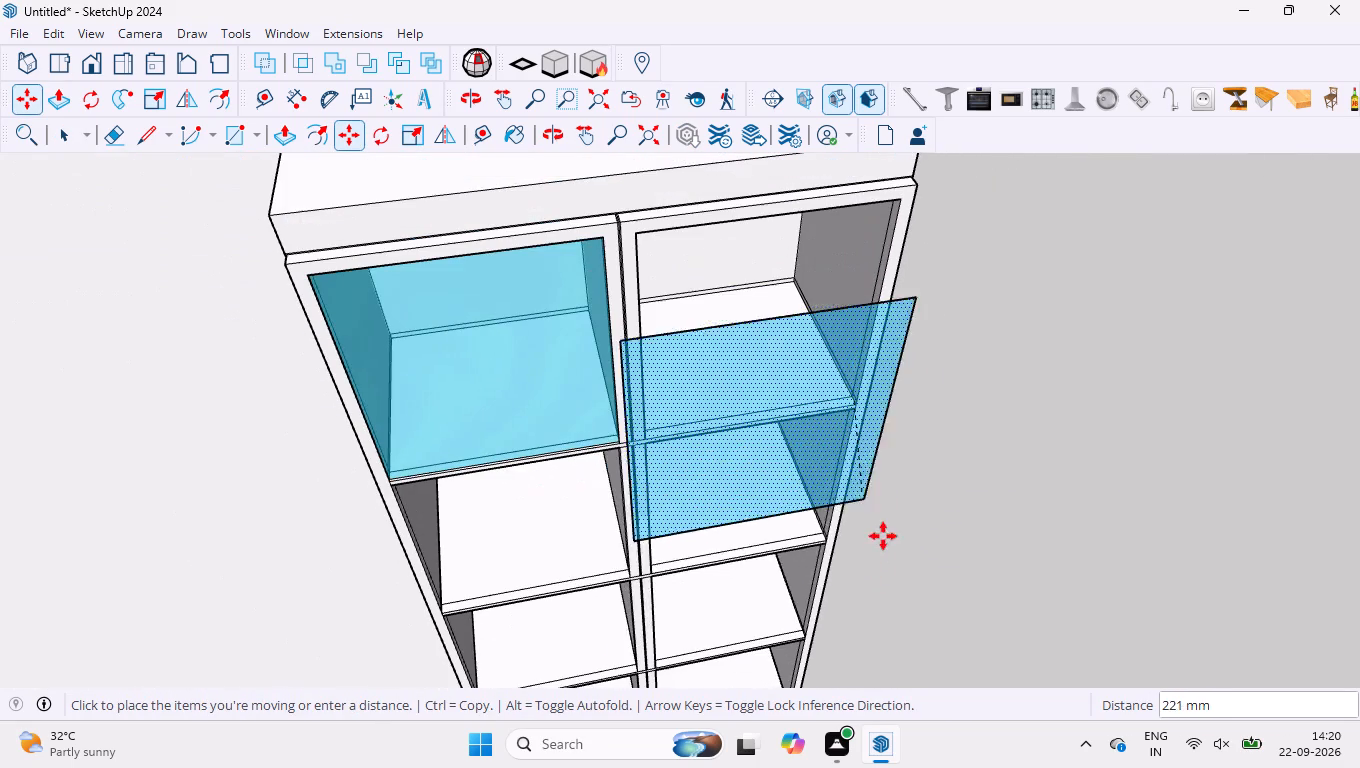
middle_click_drag(785, 557, 765, 380)
scroll(800, 471, "up", 5)
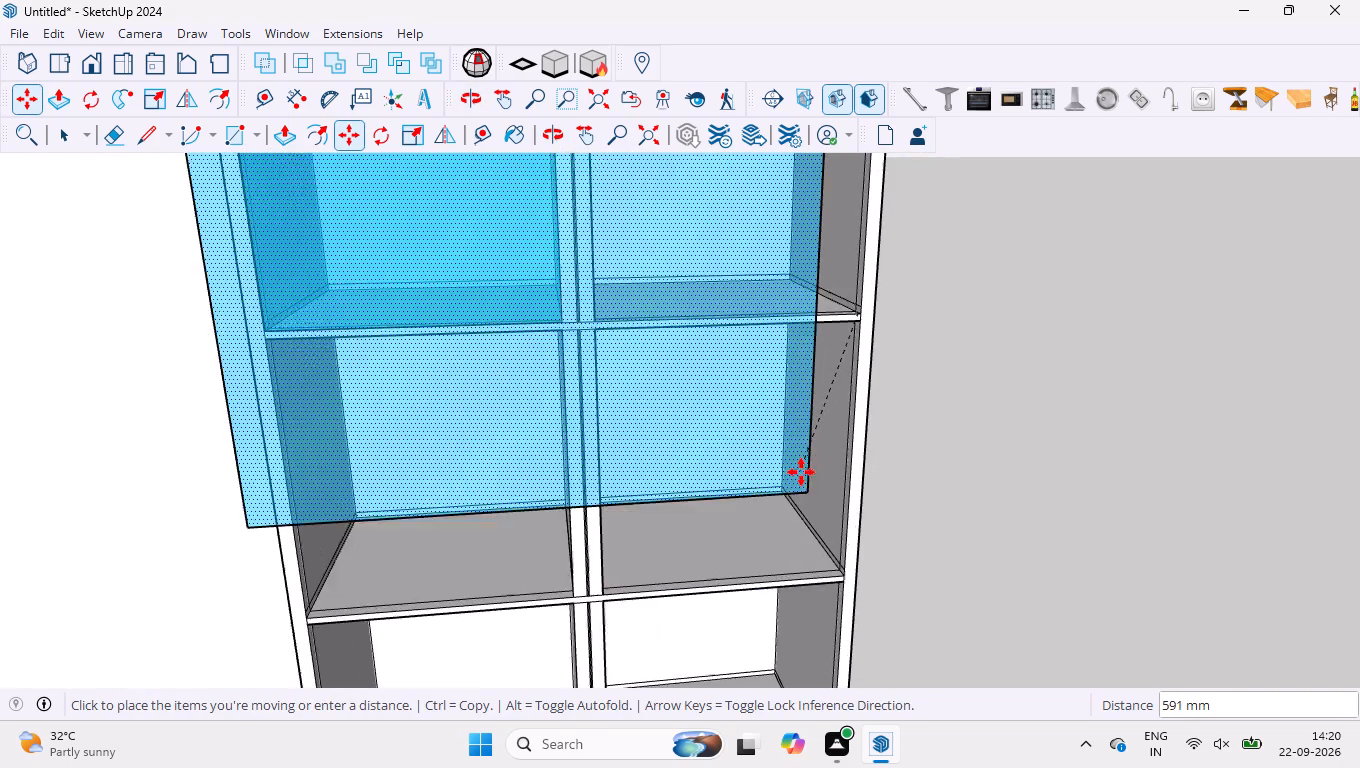
scroll(802, 551, "up", 15)
scroll(758, 477, "down", 5)
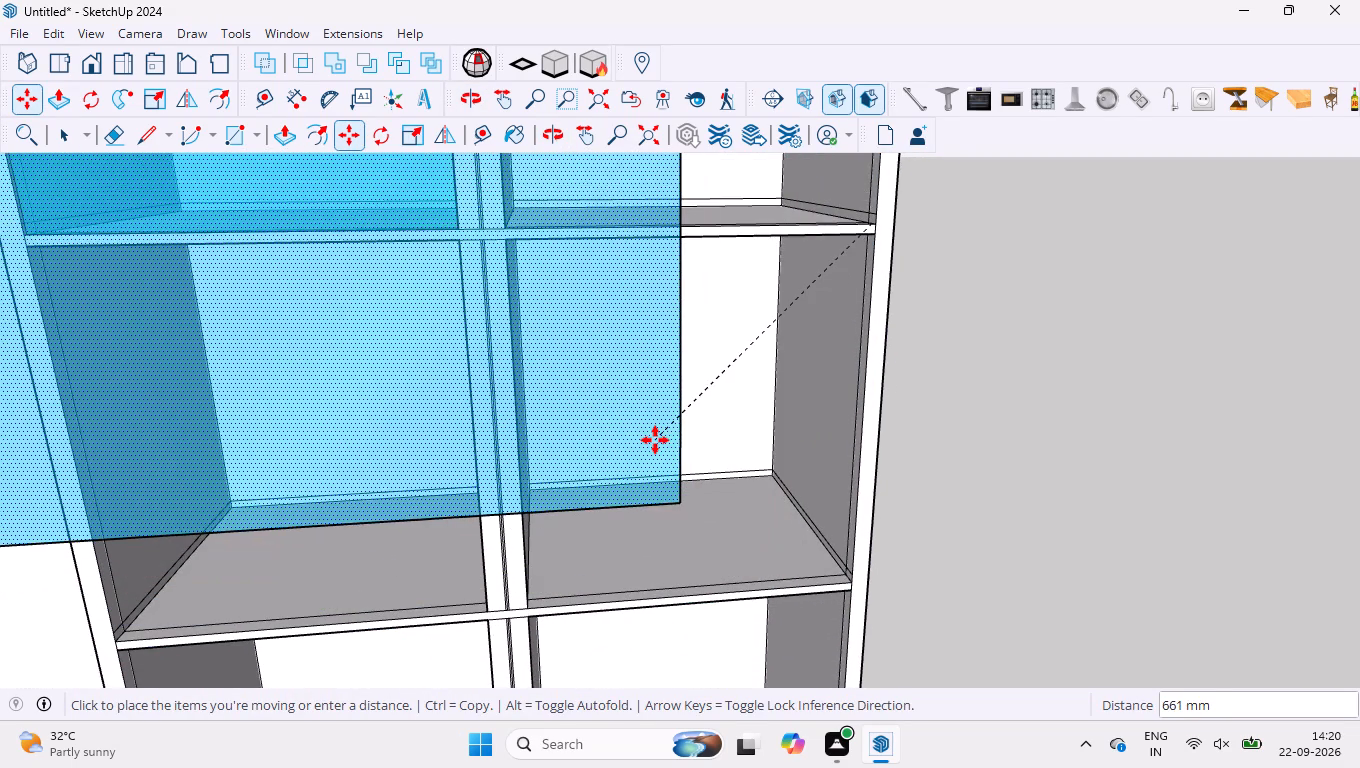
scroll(792, 573, "down", 5)
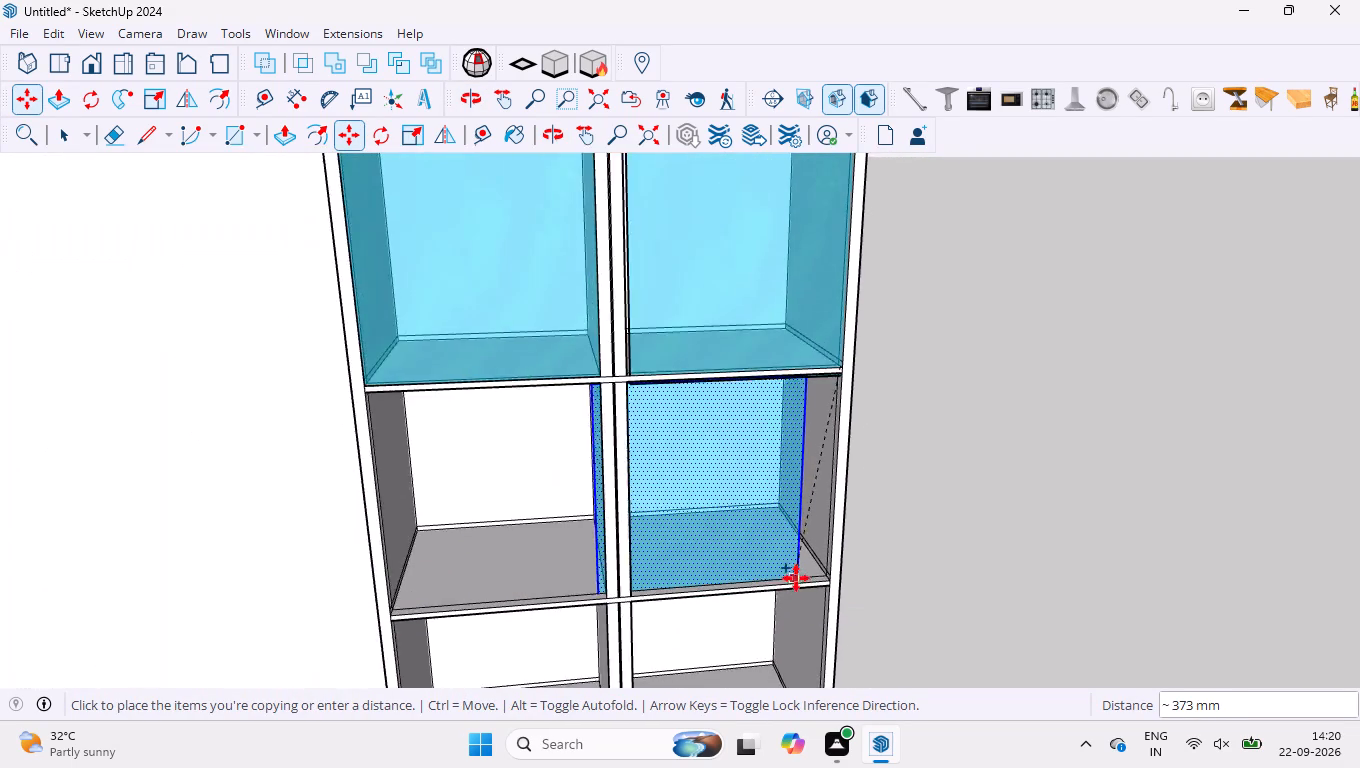
scroll(796, 583, "down", 5)
scroll(800, 591, "up", 16)
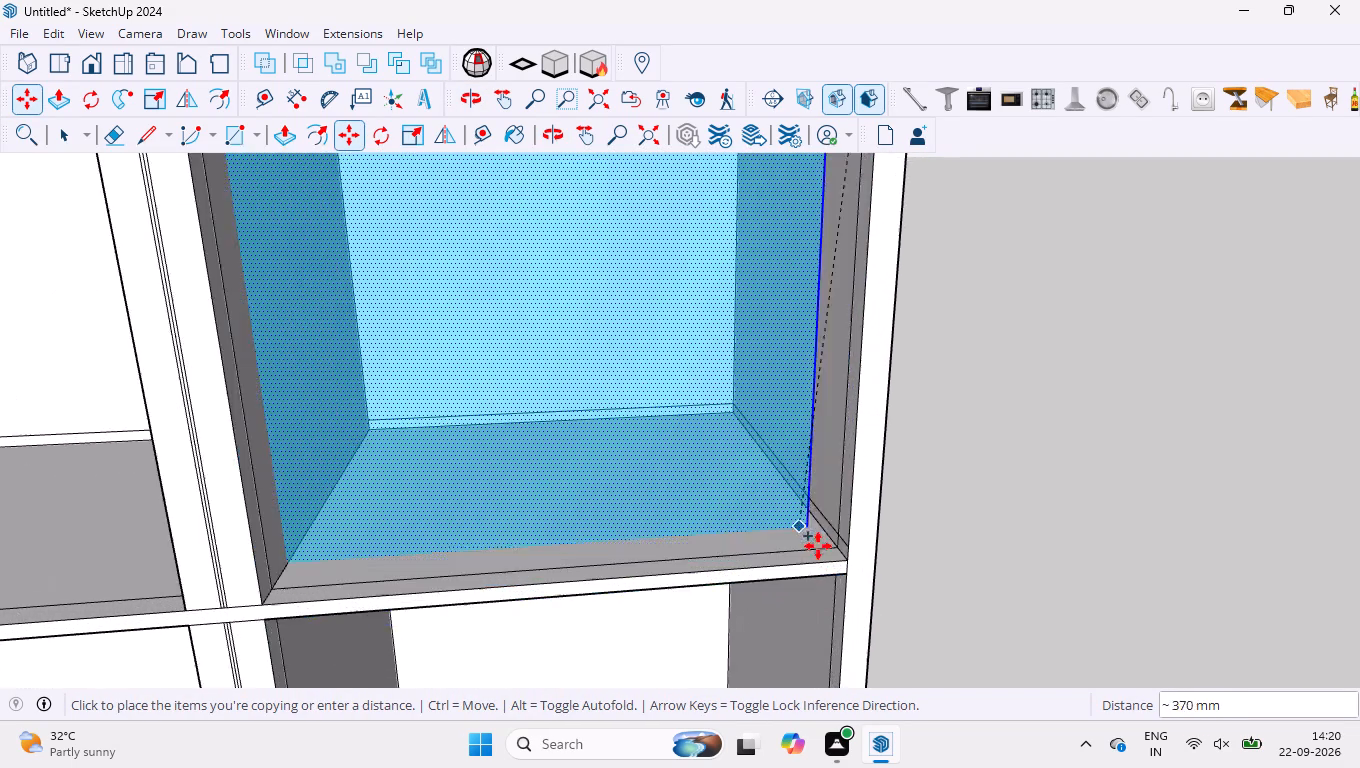
scroll(818, 546, "up", 10)
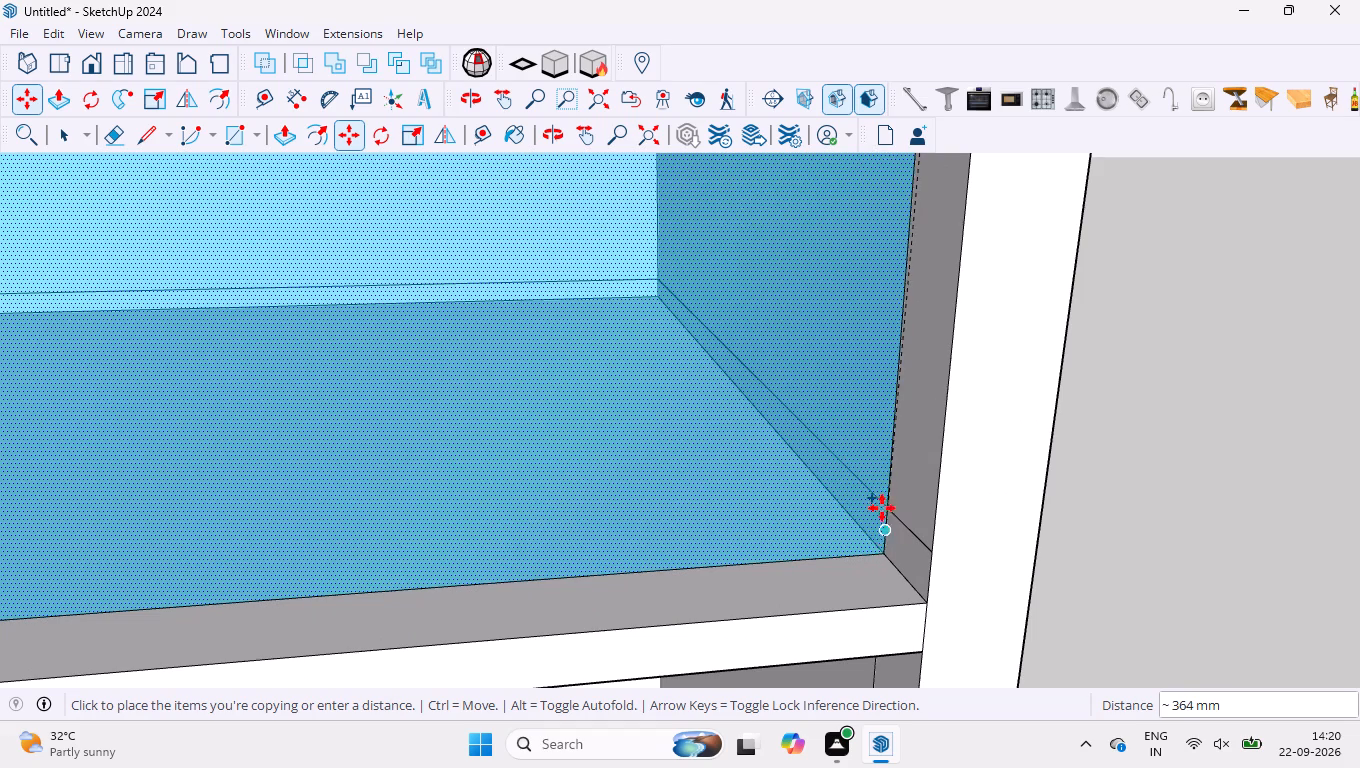
left_click(907, 578)
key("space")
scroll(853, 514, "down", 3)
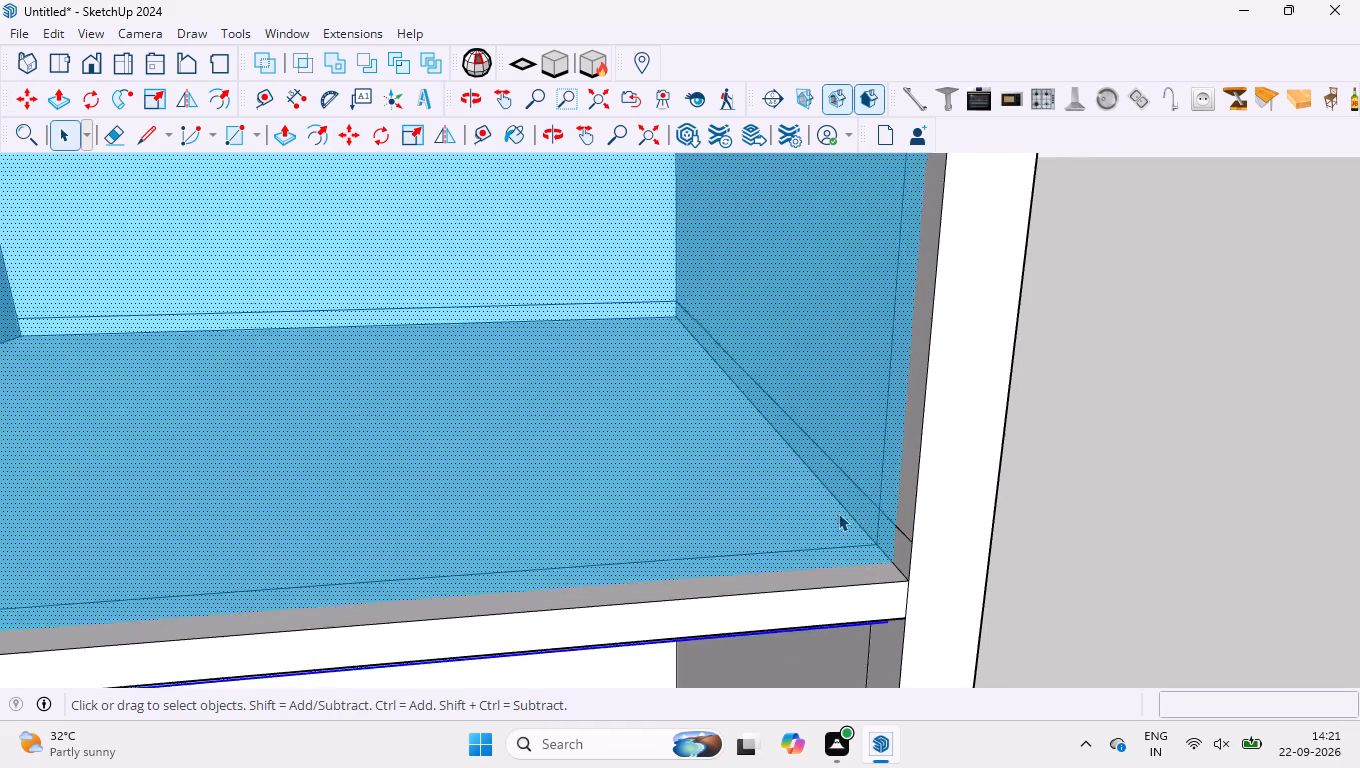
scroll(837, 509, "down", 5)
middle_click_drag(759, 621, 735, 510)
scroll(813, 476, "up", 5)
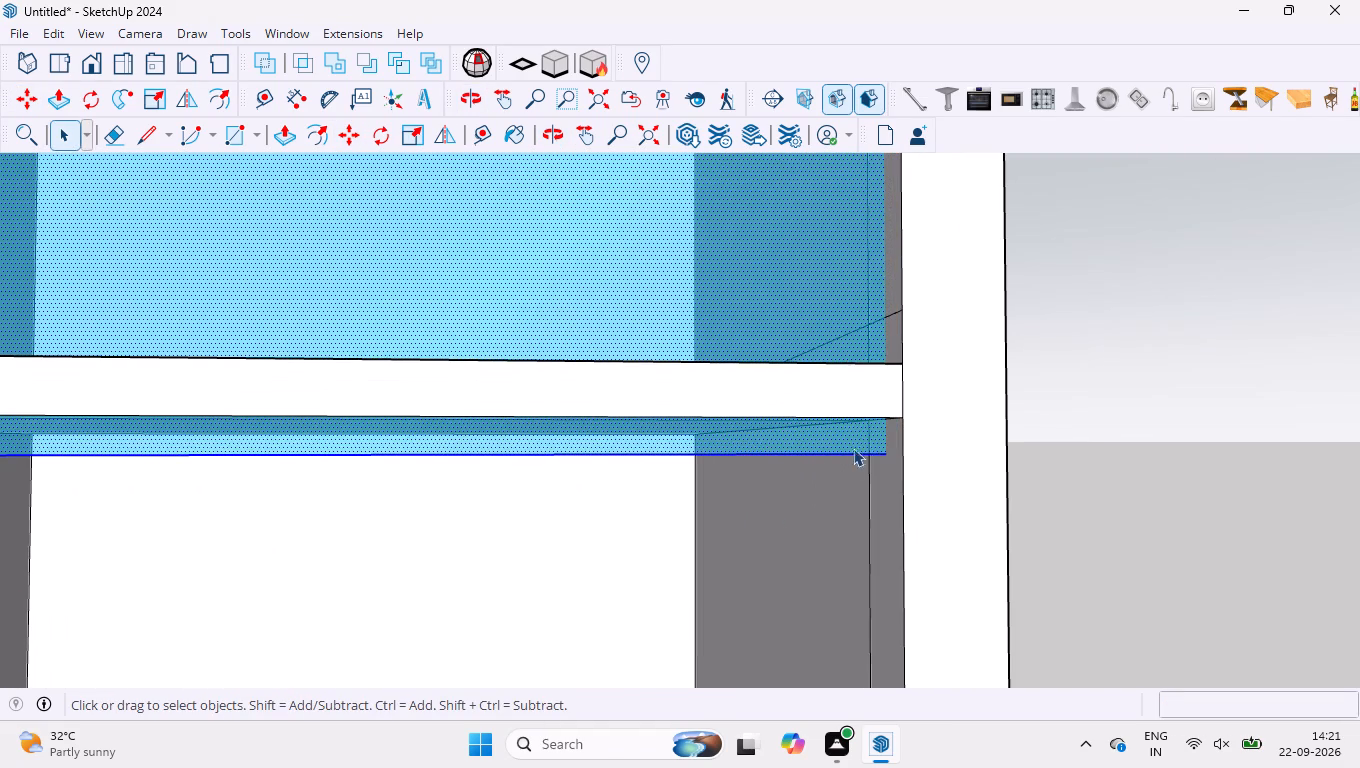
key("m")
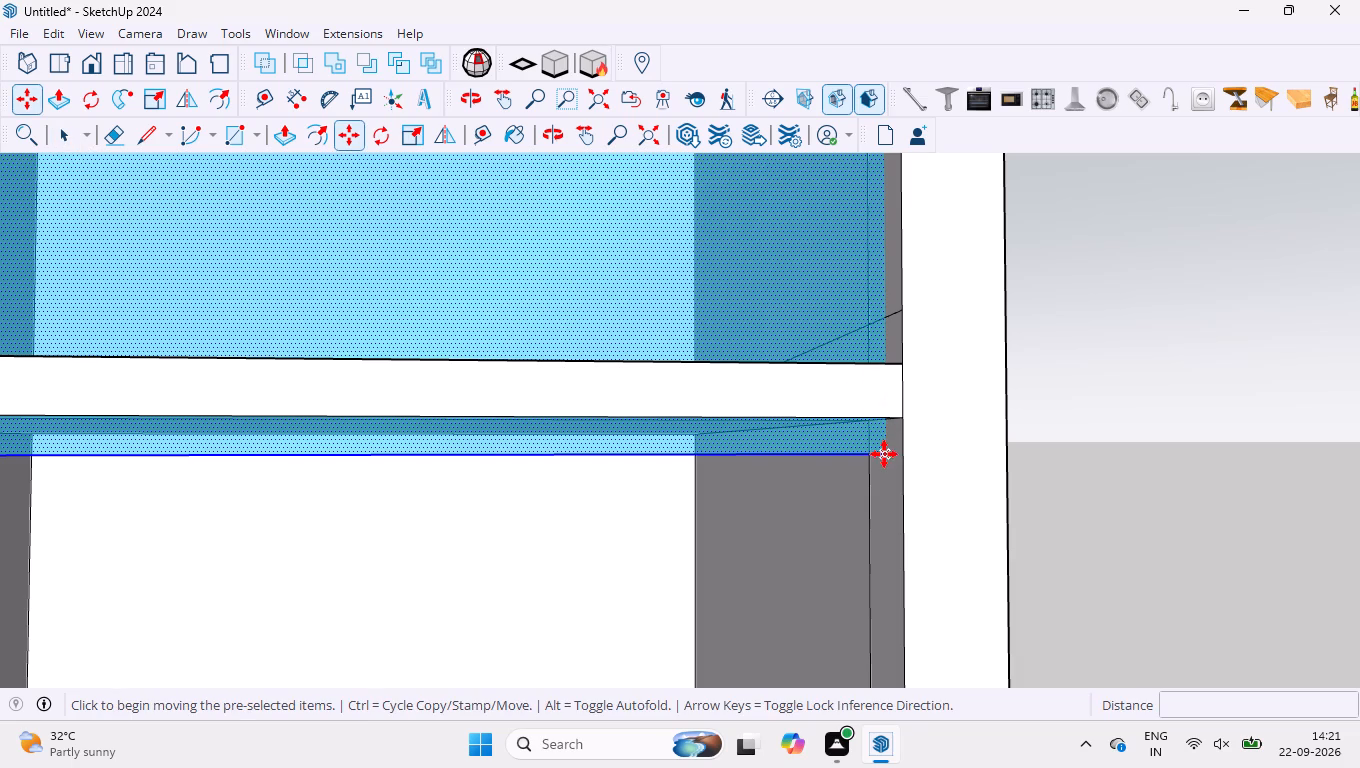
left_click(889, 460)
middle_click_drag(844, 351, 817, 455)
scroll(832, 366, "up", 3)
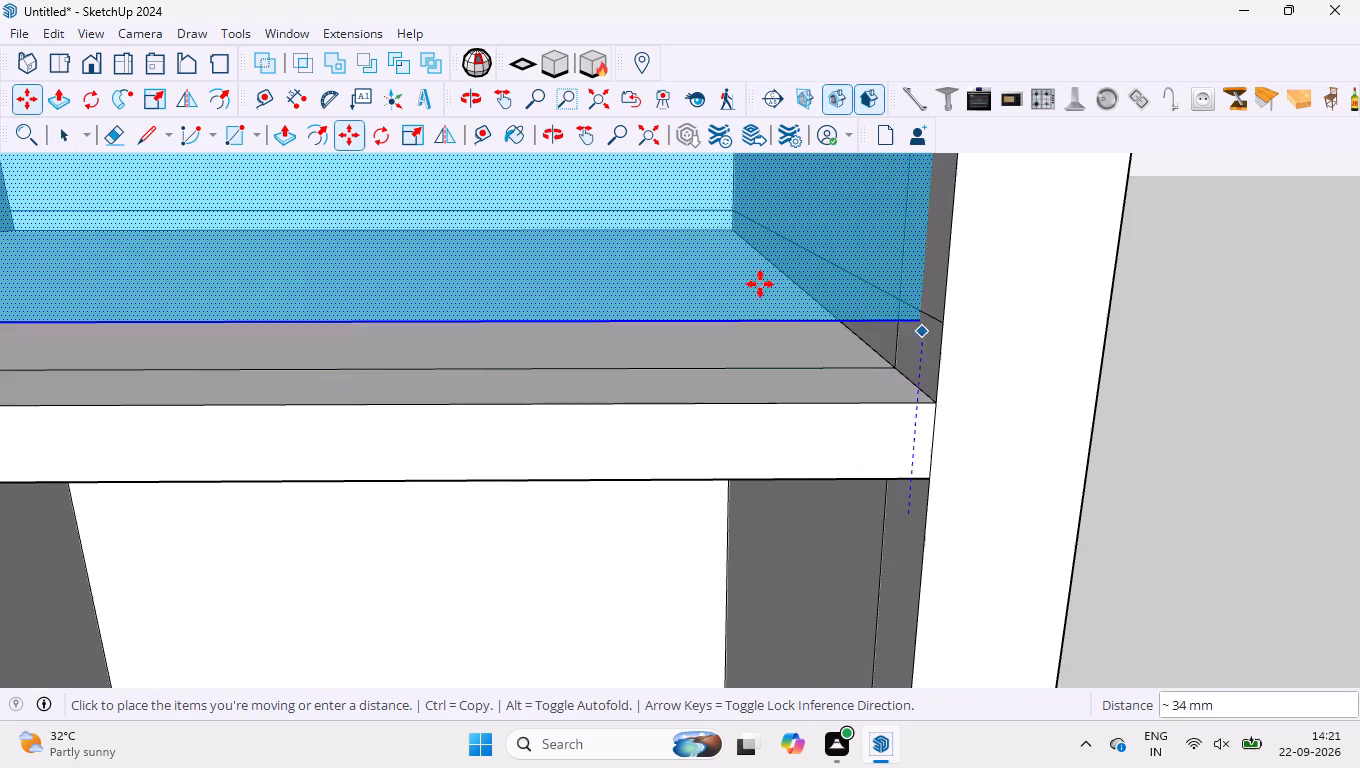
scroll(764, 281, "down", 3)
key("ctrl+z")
Undo the copy of the glass panel into the second-row right opening.
key("ctrl+z")
scroll(723, 460, "down", 2)
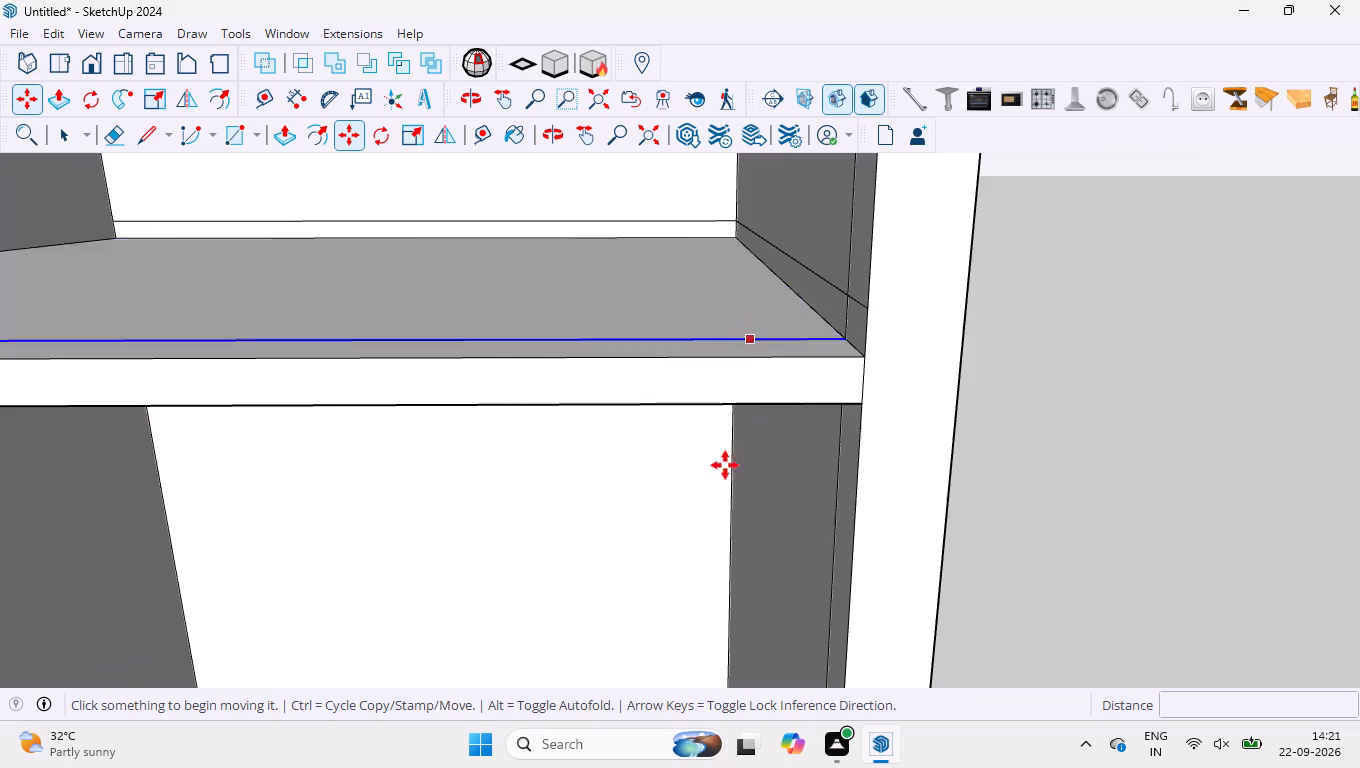
scroll(725, 465, "down", 13)
key("space")
scroll(817, 435, "down", 12)
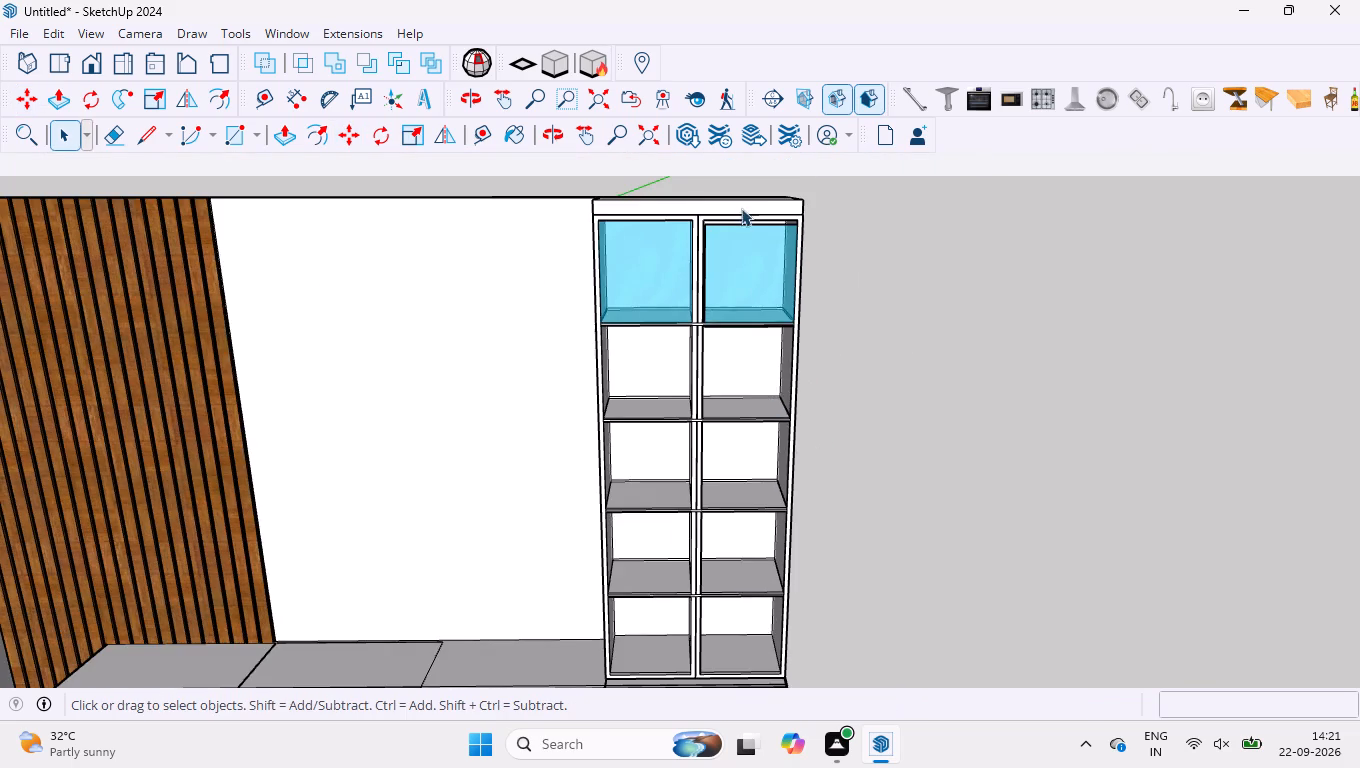
Delete the tinted glass face from the top-right opening of the shelving unit.
scroll(741, 207, "up", 1)
left_click(747, 263)
key("Delete")
Delete the leftover top and left edges of the removed glass panel in the top-right opening.
scroll(702, 271, "up", 9)
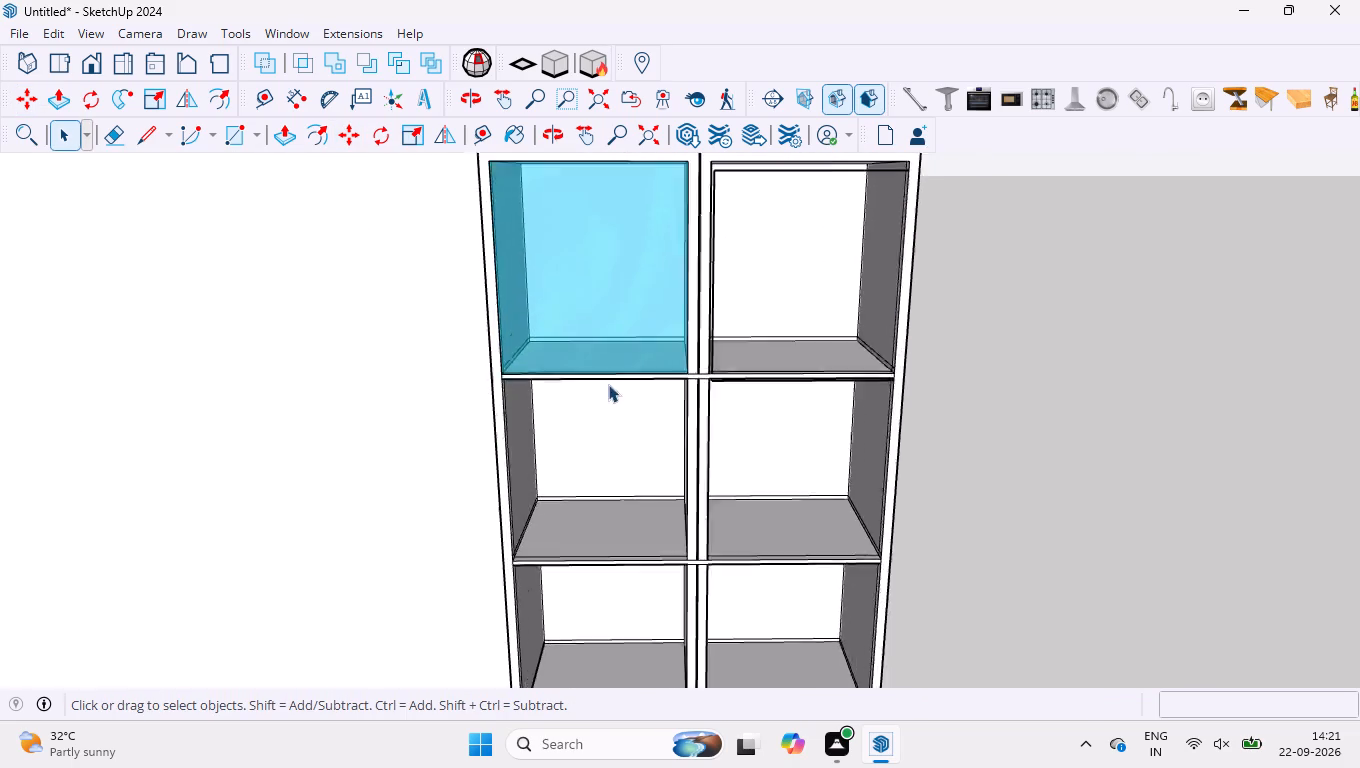
scroll(608, 384, "up", 2)
middle_click_drag(636, 390, 570, 512)
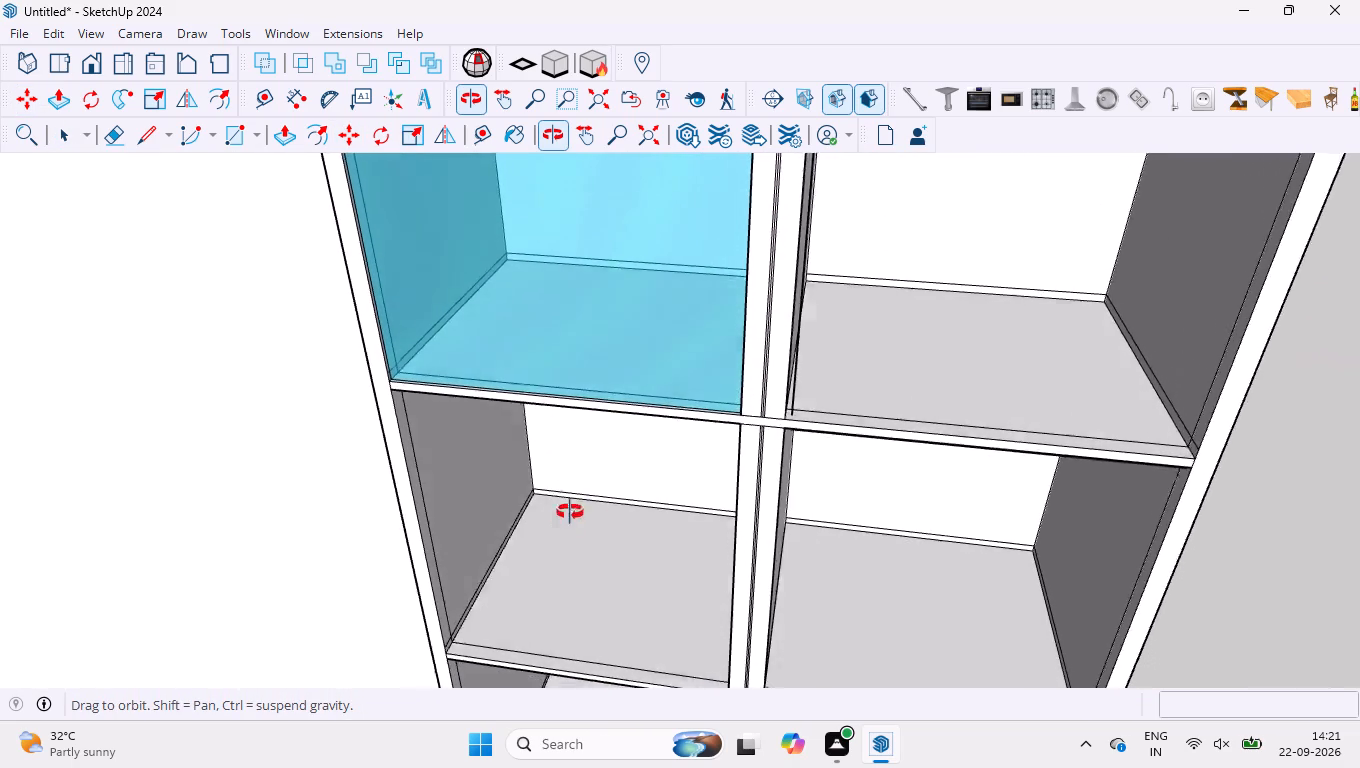
middle_click_drag(570, 512, 649, 497)
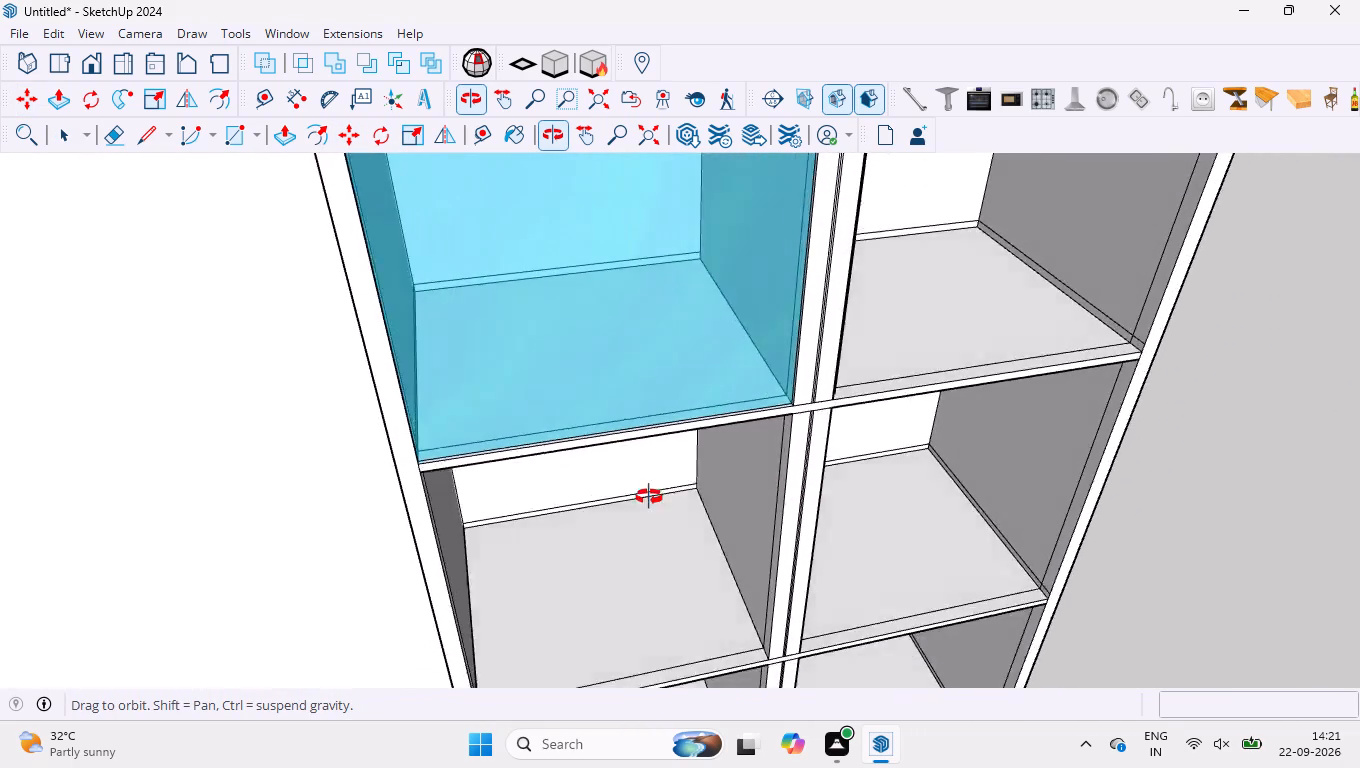
middle_click_drag(649, 497, 607, 486)
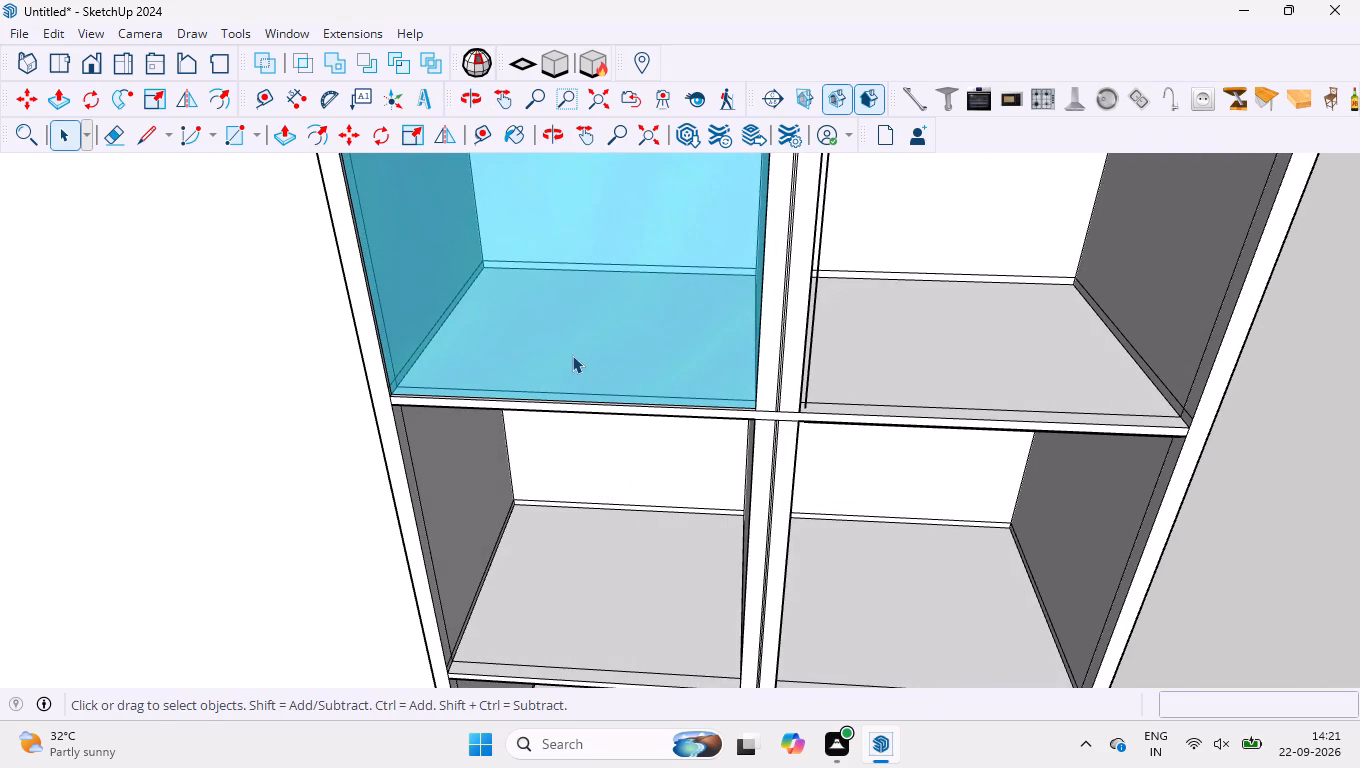
scroll(799, 310, "up", 2)
scroll(797, 318, "down", 8)
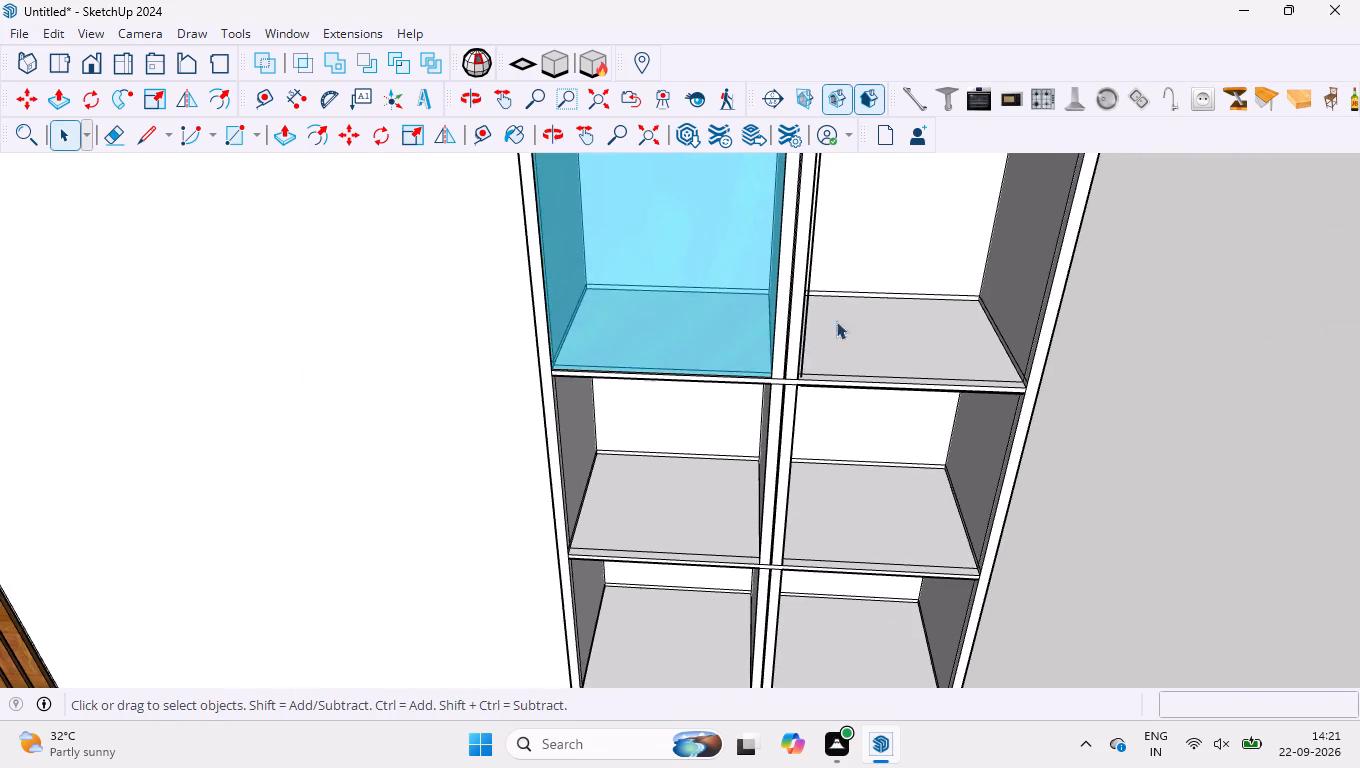
scroll(887, 319, "down", 3)
scroll(856, 176, "up", 7)
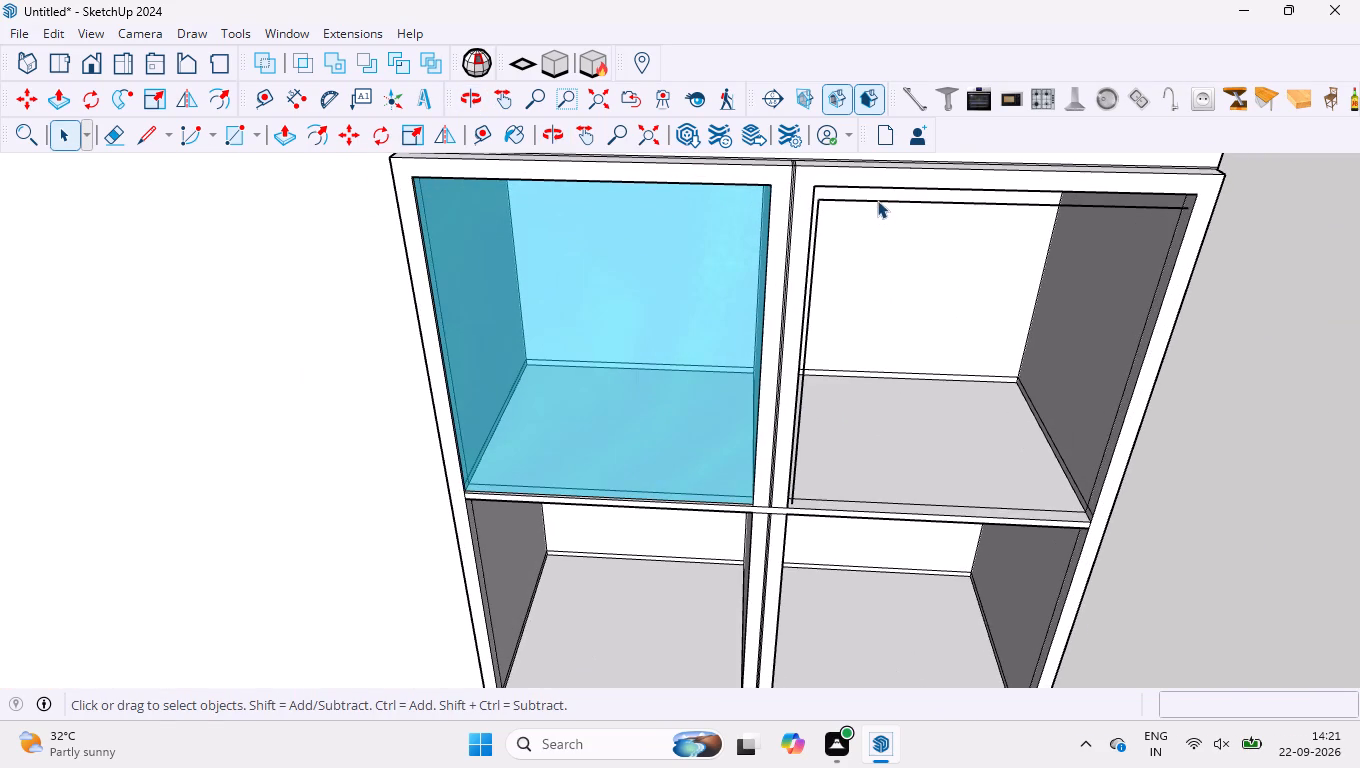
left_click(878, 200)
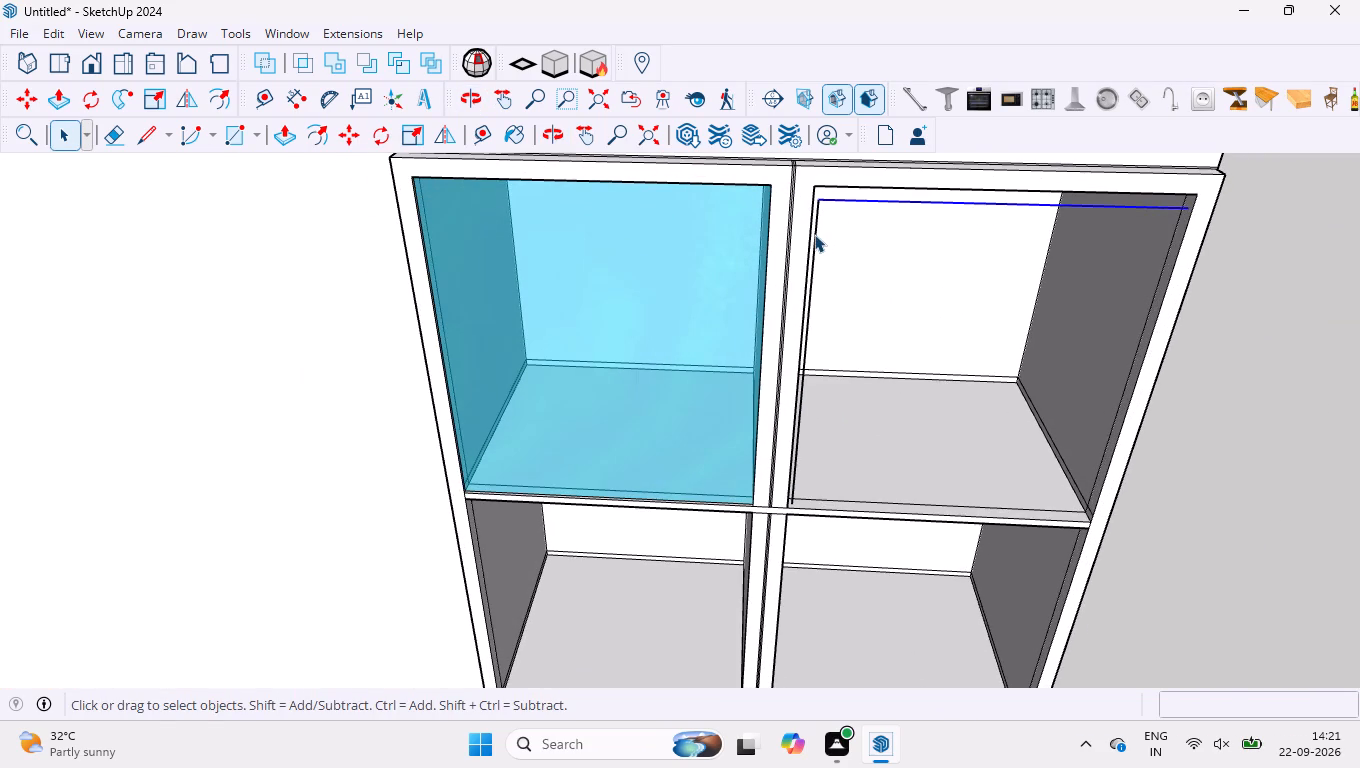
key("Delete")
left_click(814, 234)
key("Delete")
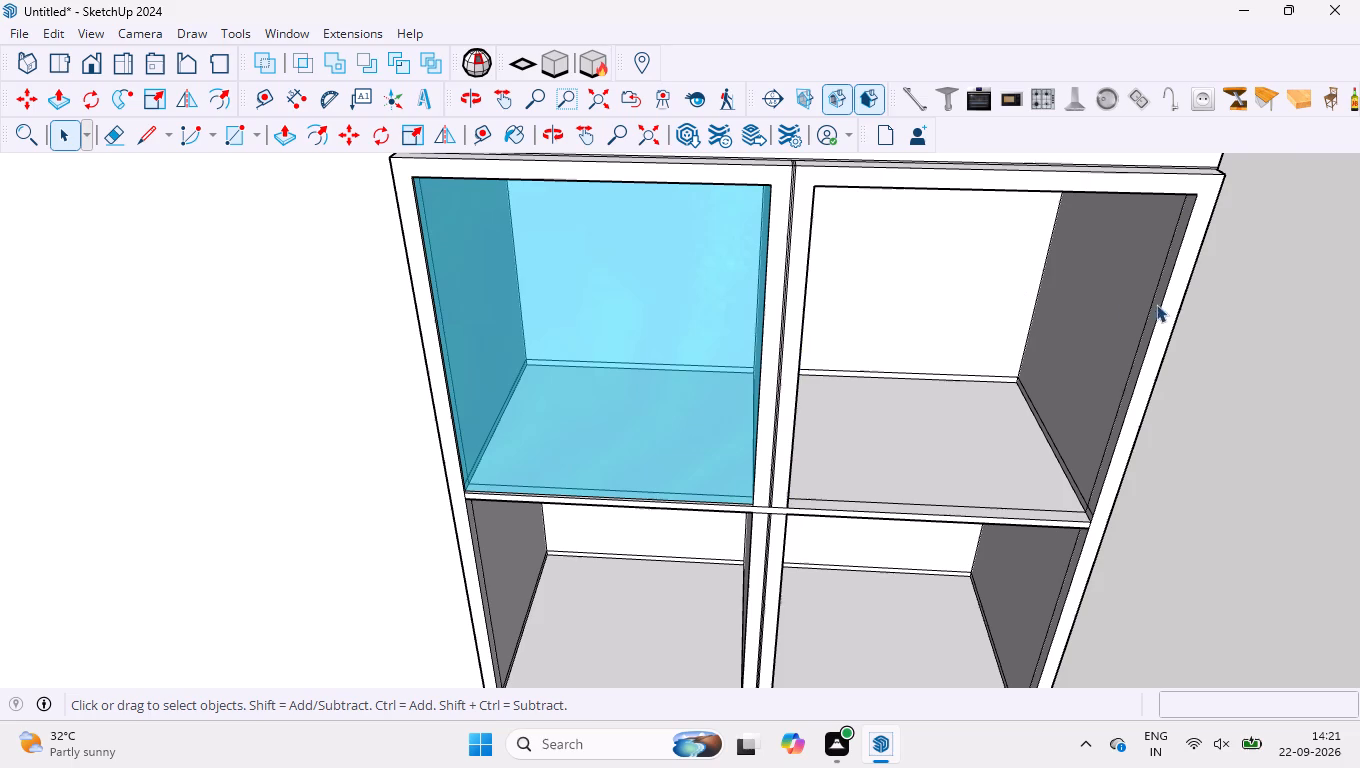
Draw a rectangle of about 336 by 368 mm across the top-right opening, between midpoints of its frame depth at opposite corners.
middle_click_drag(1109, 304, 1241, 330)
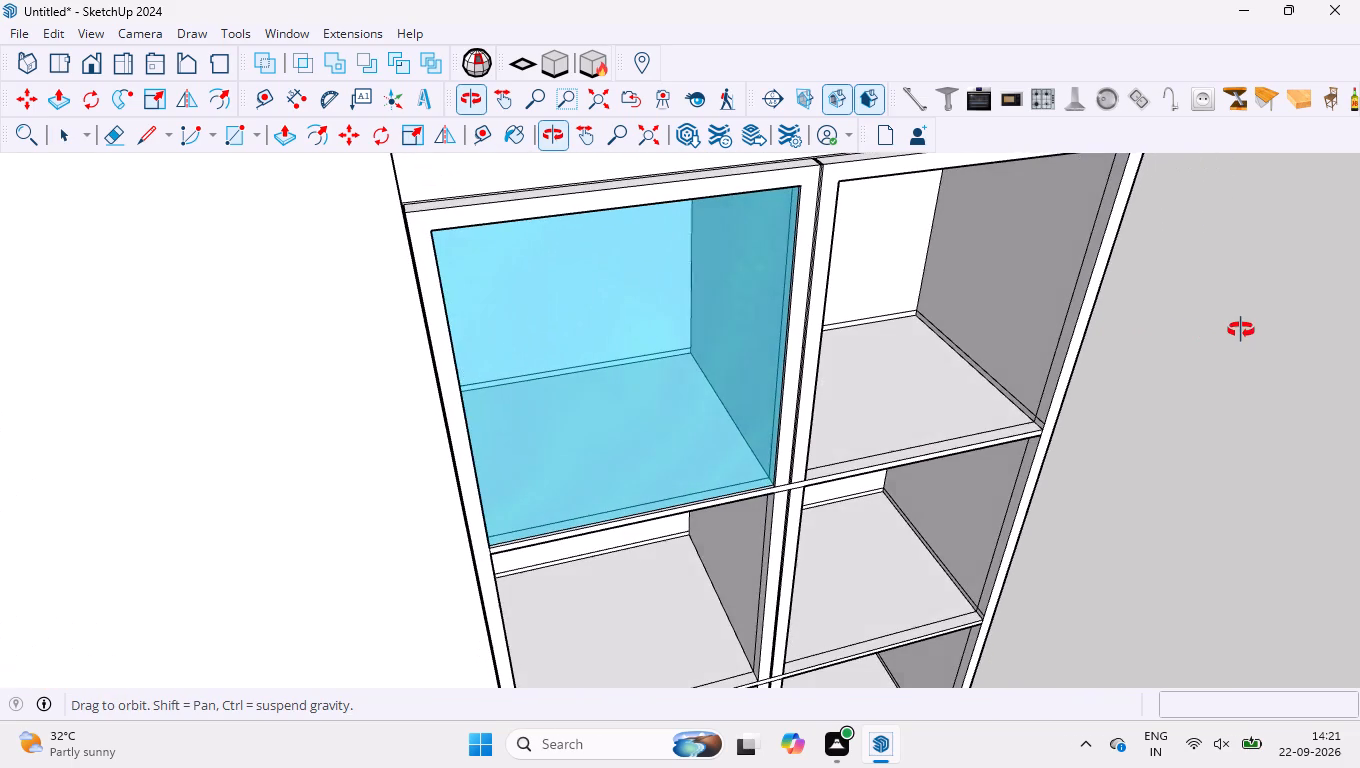
middle_click_drag(1241, 330, 1062, 266)
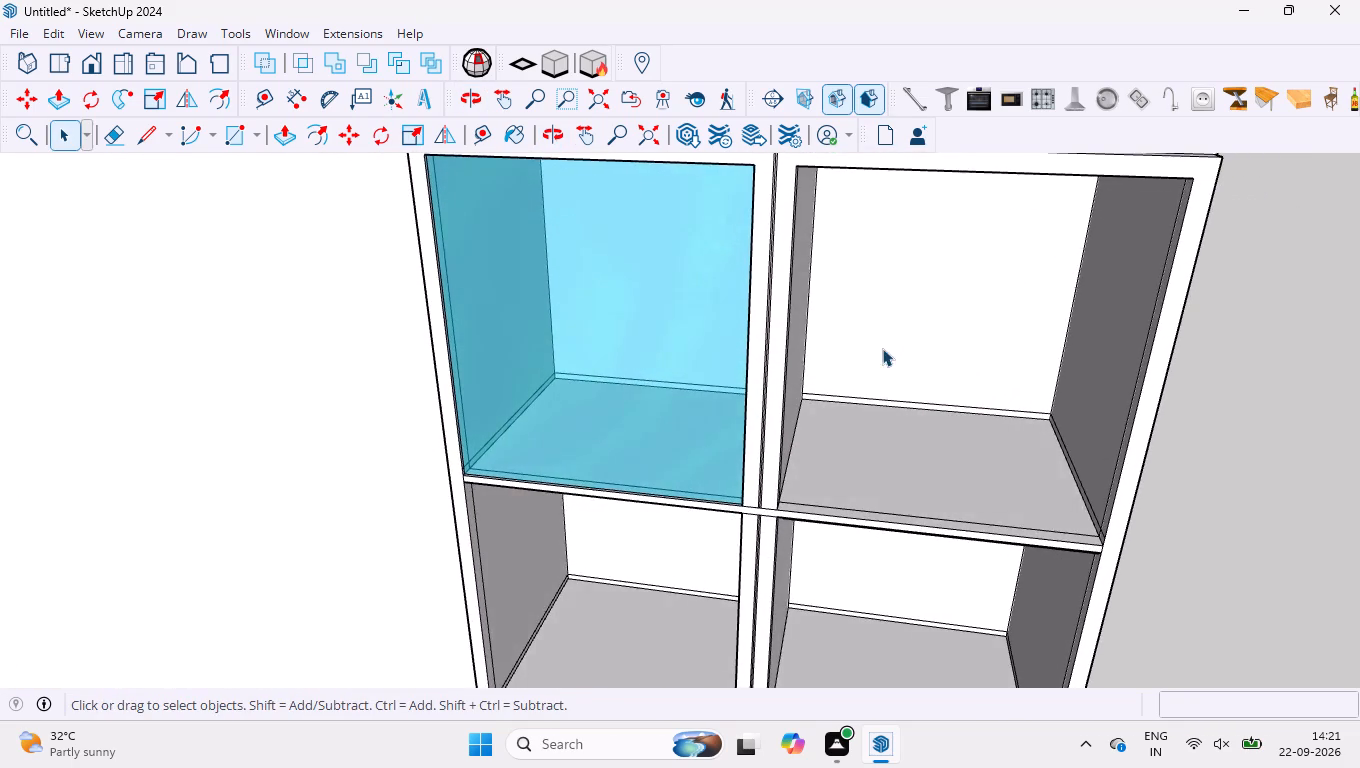
scroll(882, 348, "down", 4)
scroll(818, 466, "up", 3)
scroll(957, 453, "up", 4)
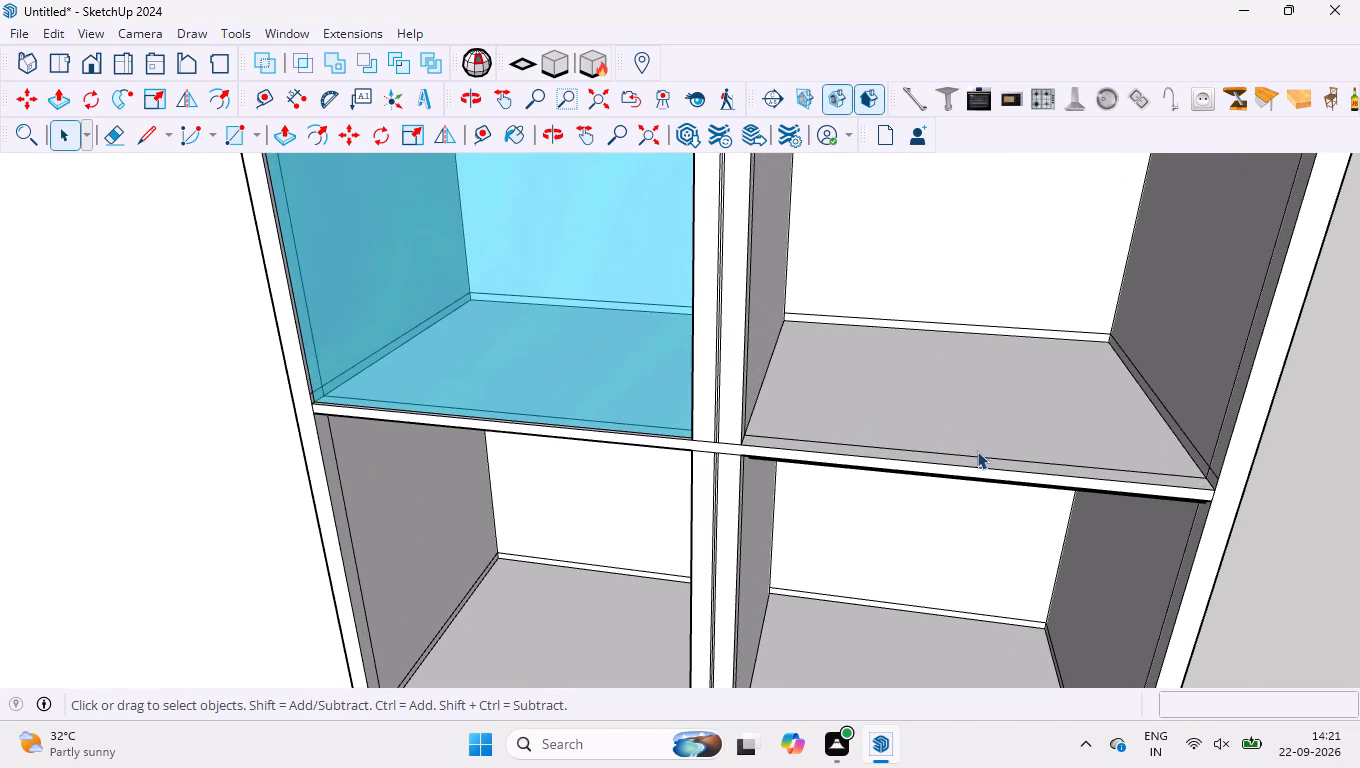
key("r")
scroll(1187, 470, "up", 15)
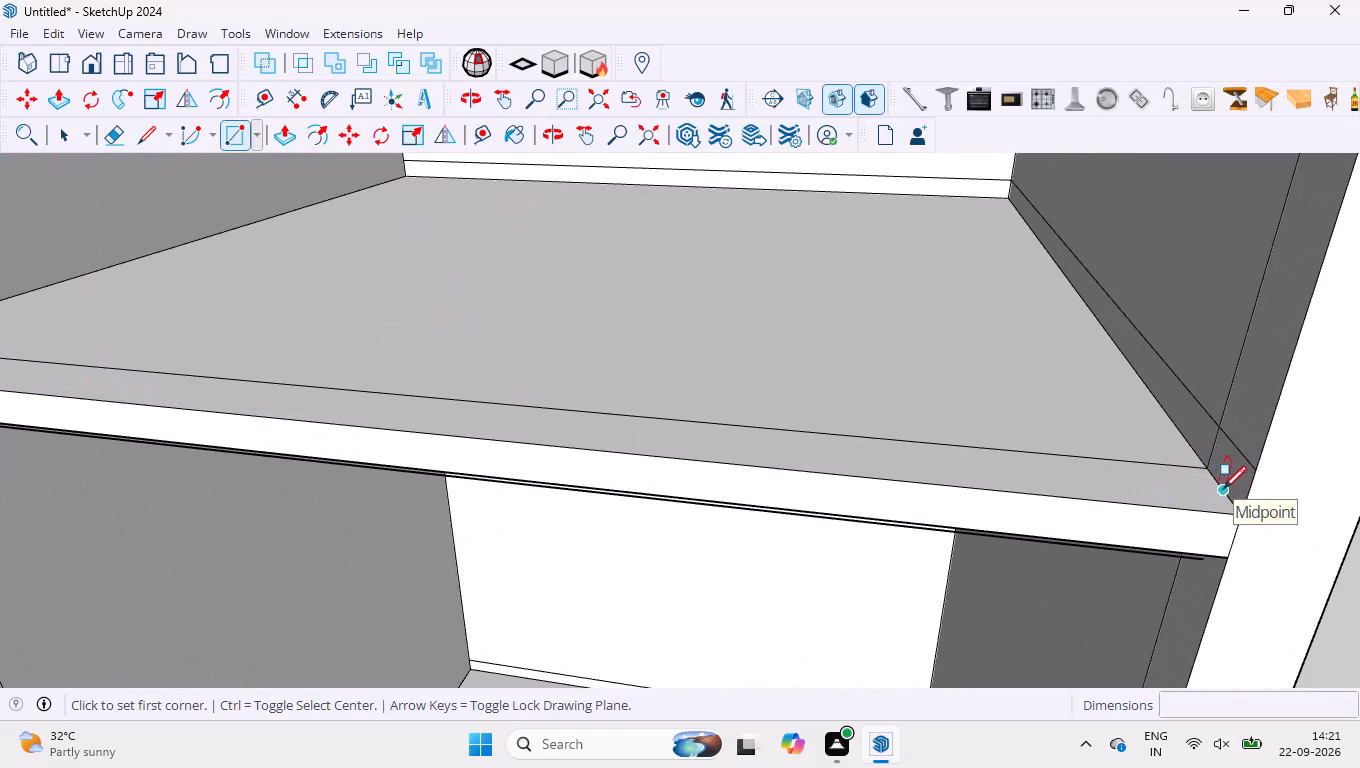
left_click(1222, 494)
scroll(935, 403, "down", 17)
scroll(923, 380, "down", 5)
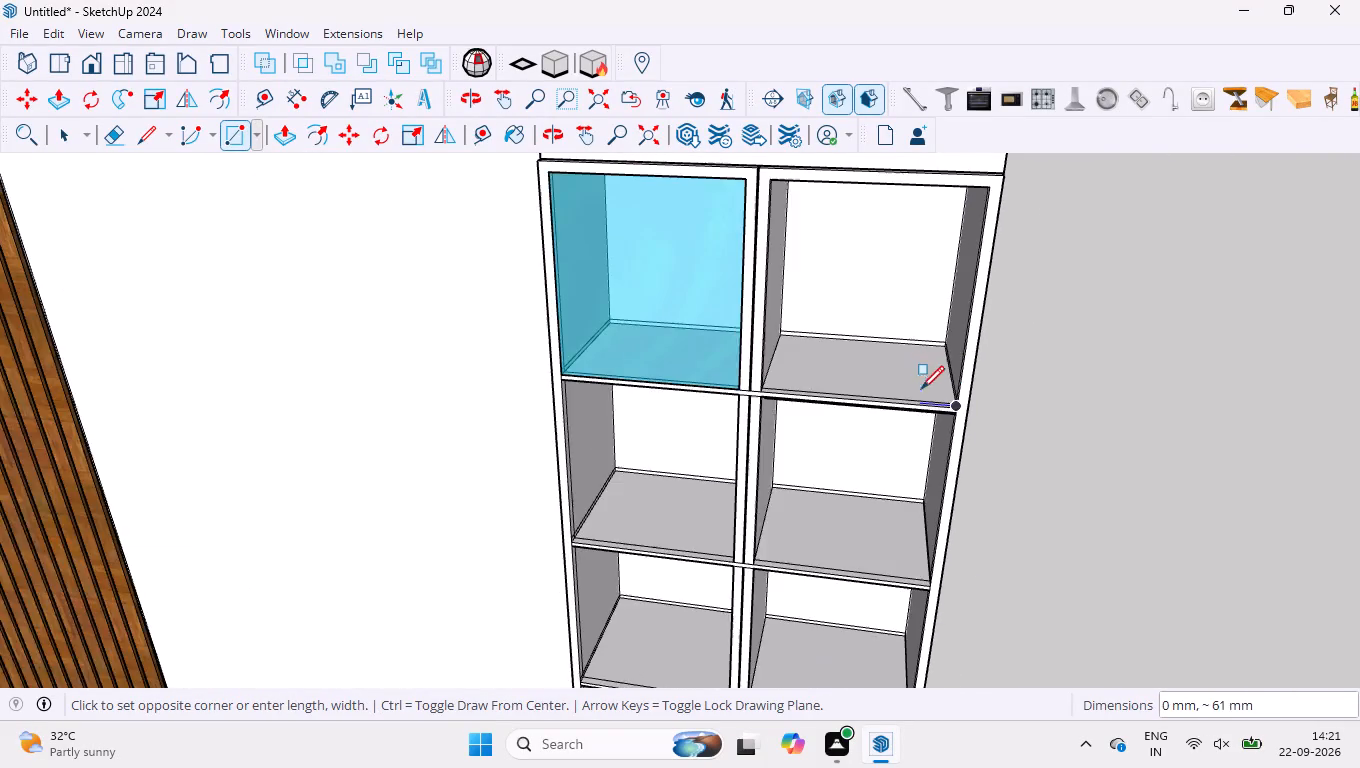
scroll(921, 389, "down", 7)
scroll(861, 241, "up", 4)
scroll(836, 332, "up", 9)
middle_click_drag(818, 264, 790, 240)
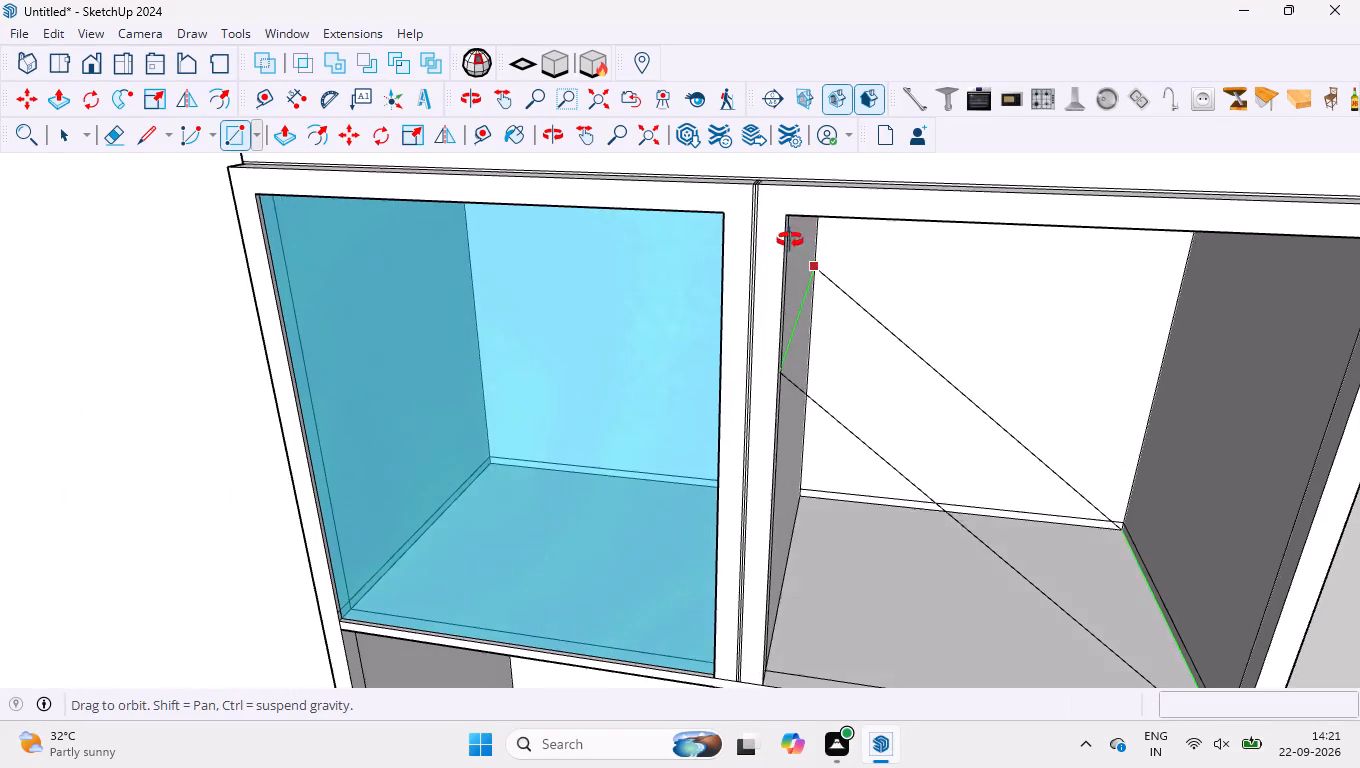
middle_click_drag(790, 240, 738, 213)
scroll(748, 179, "up", 15)
middle_click_drag(732, 215, 727, 191)
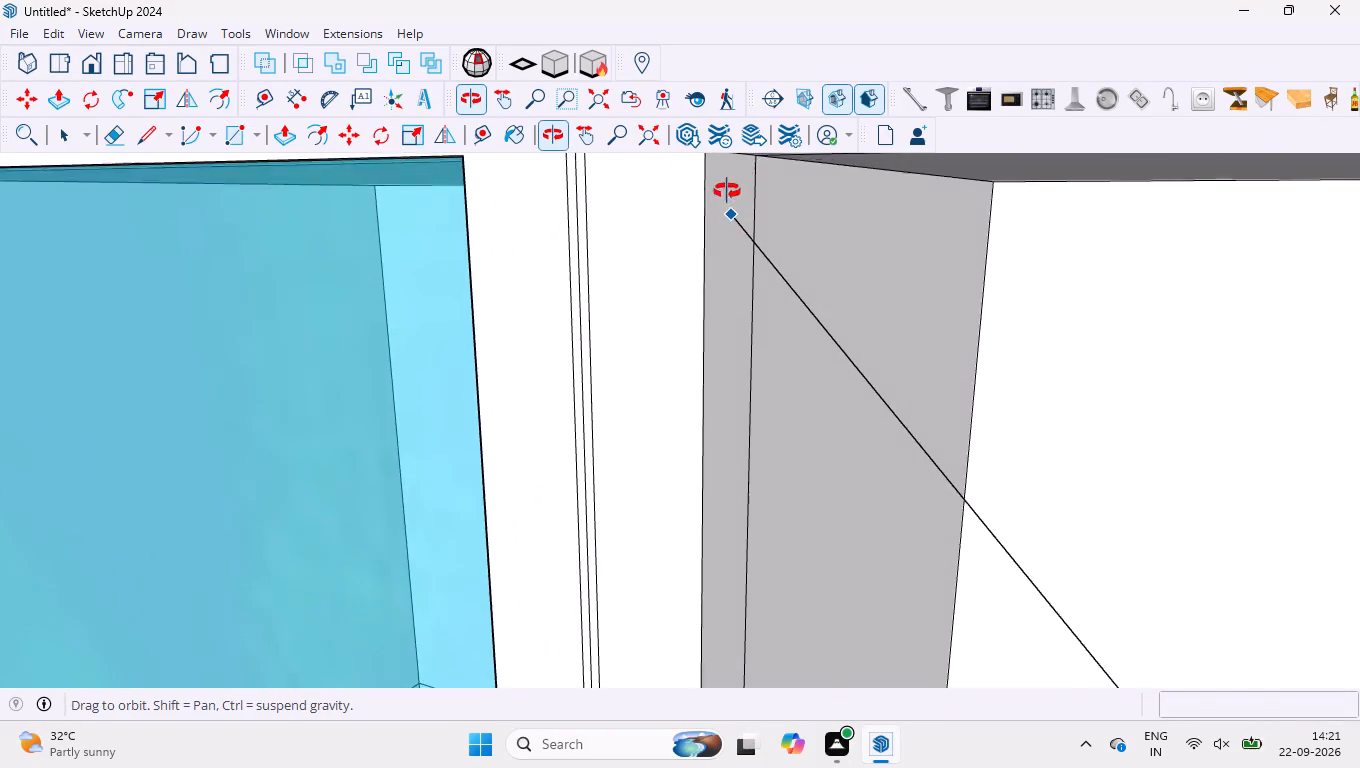
middle_click_drag(727, 191, 720, 160)
scroll(735, 243, "down", 8)
scroll(740, 208, "up", 8)
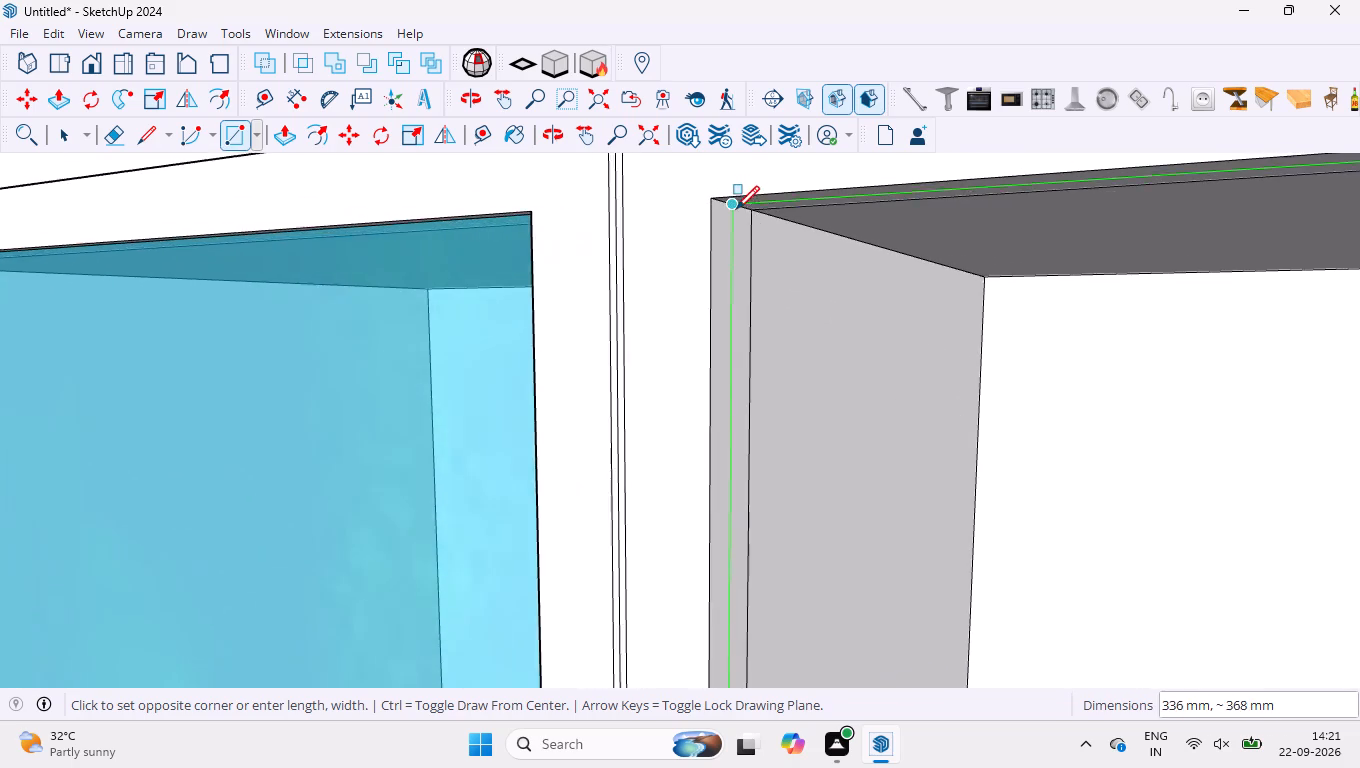
scroll(736, 209, "up", 6)
left_click(732, 198)
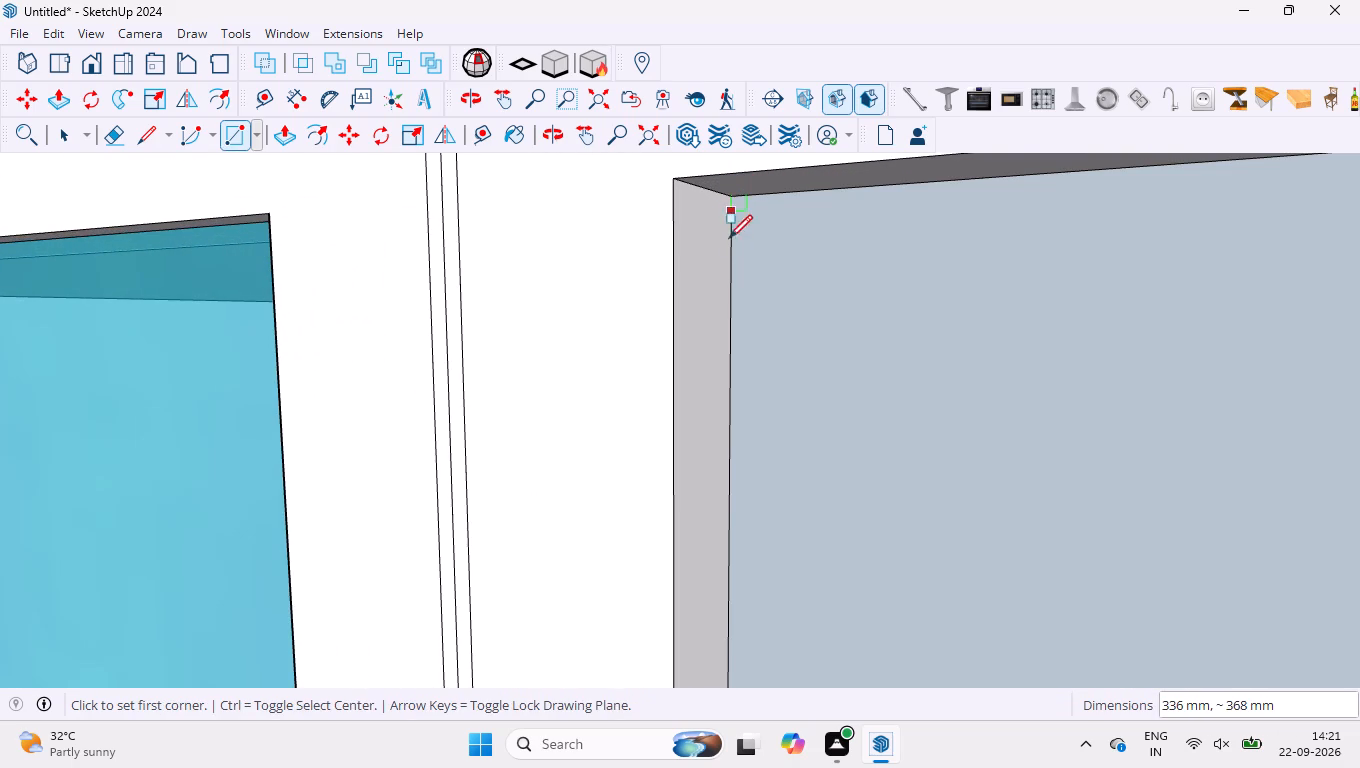
Reverse the new rectangle's face so its front side points outward.
key("space")
left_click(825, 311)
right_click(826, 309)
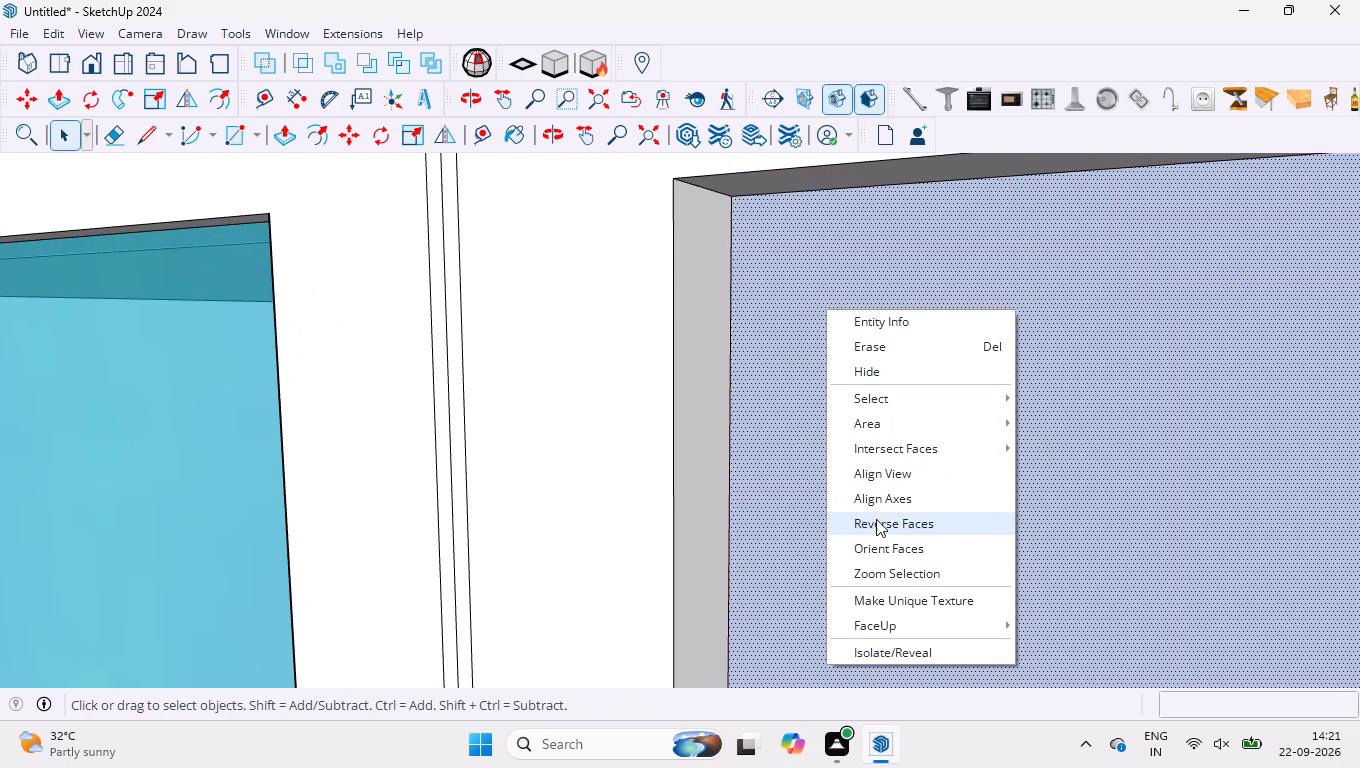
left_click(876, 520)
Push/Pull the top-right rectangle's face 5 mm outward to give the panel thickness.
scroll(764, 442, "down", 10)
middle_click_drag(771, 431, 782, 437)
scroll(795, 459, "up", 5)
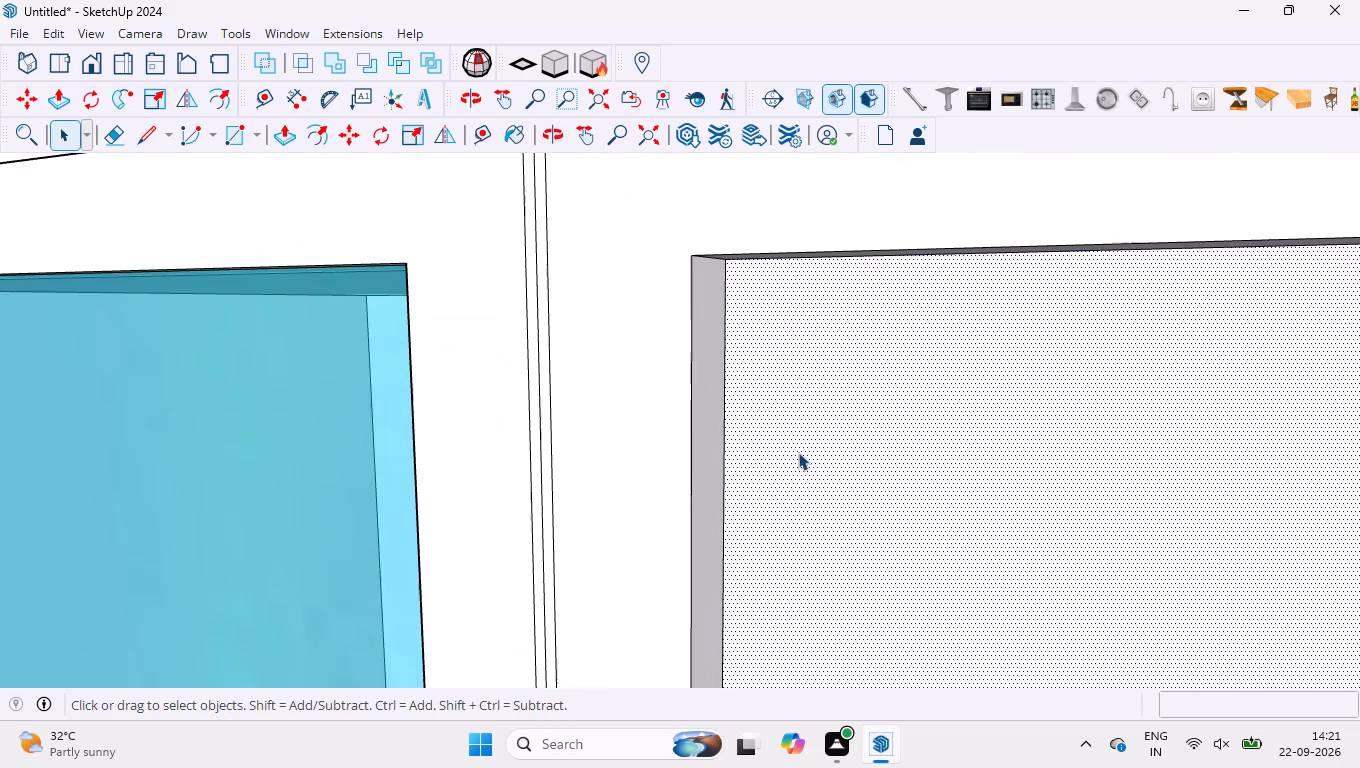
scroll(852, 471, "up", 2)
key("p")
left_click(844, 436)
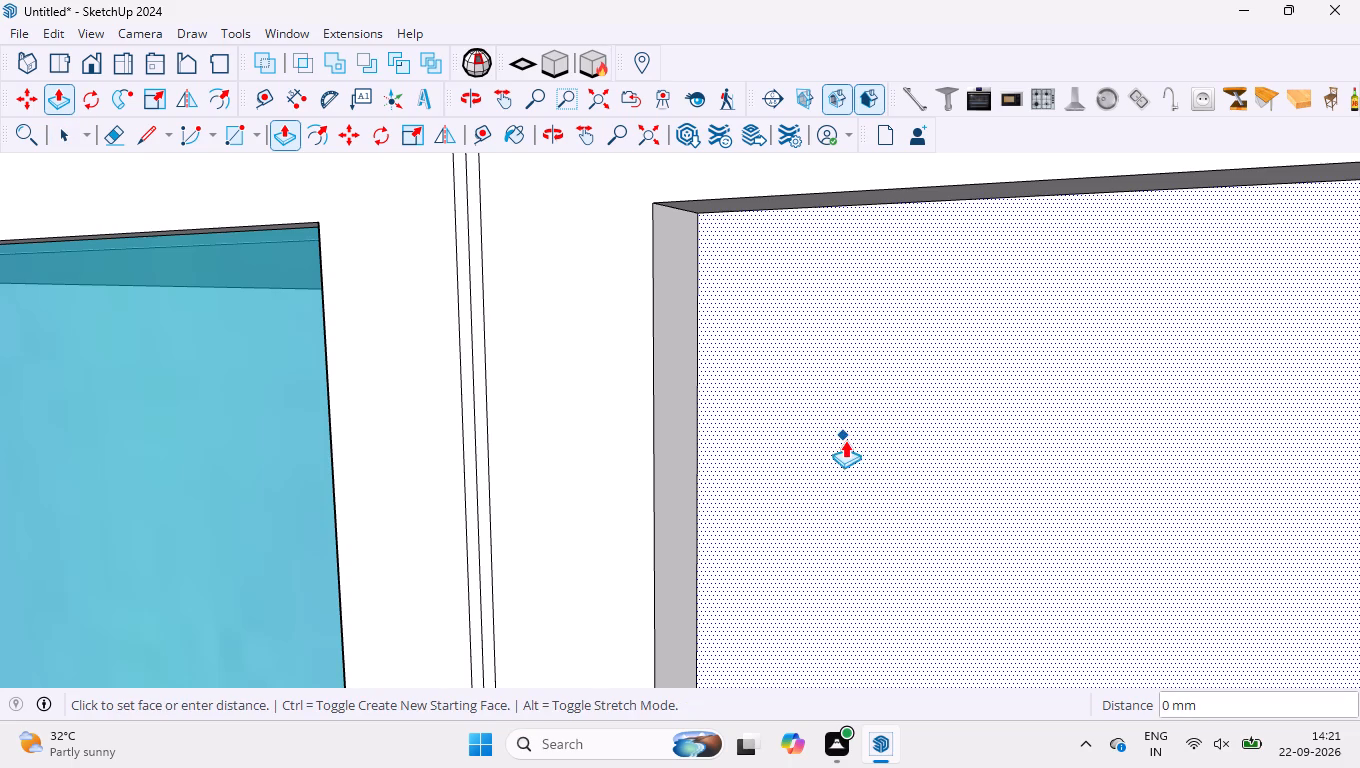
key("5")
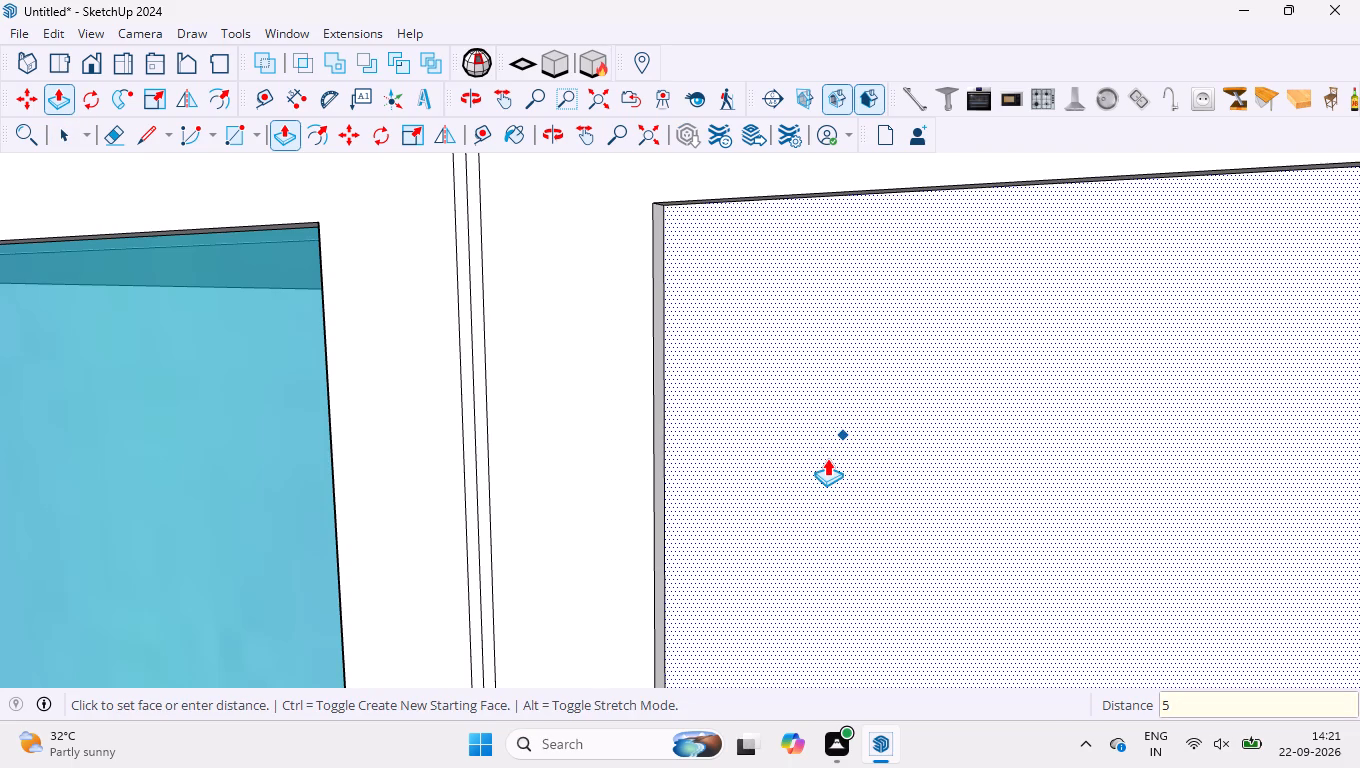
key("Return")
scroll(815, 443, "down", 2)
key("space")
Paint the top-right panel's front face with Translucent Glass Tinted.
scroll(795, 399, "down", 15)
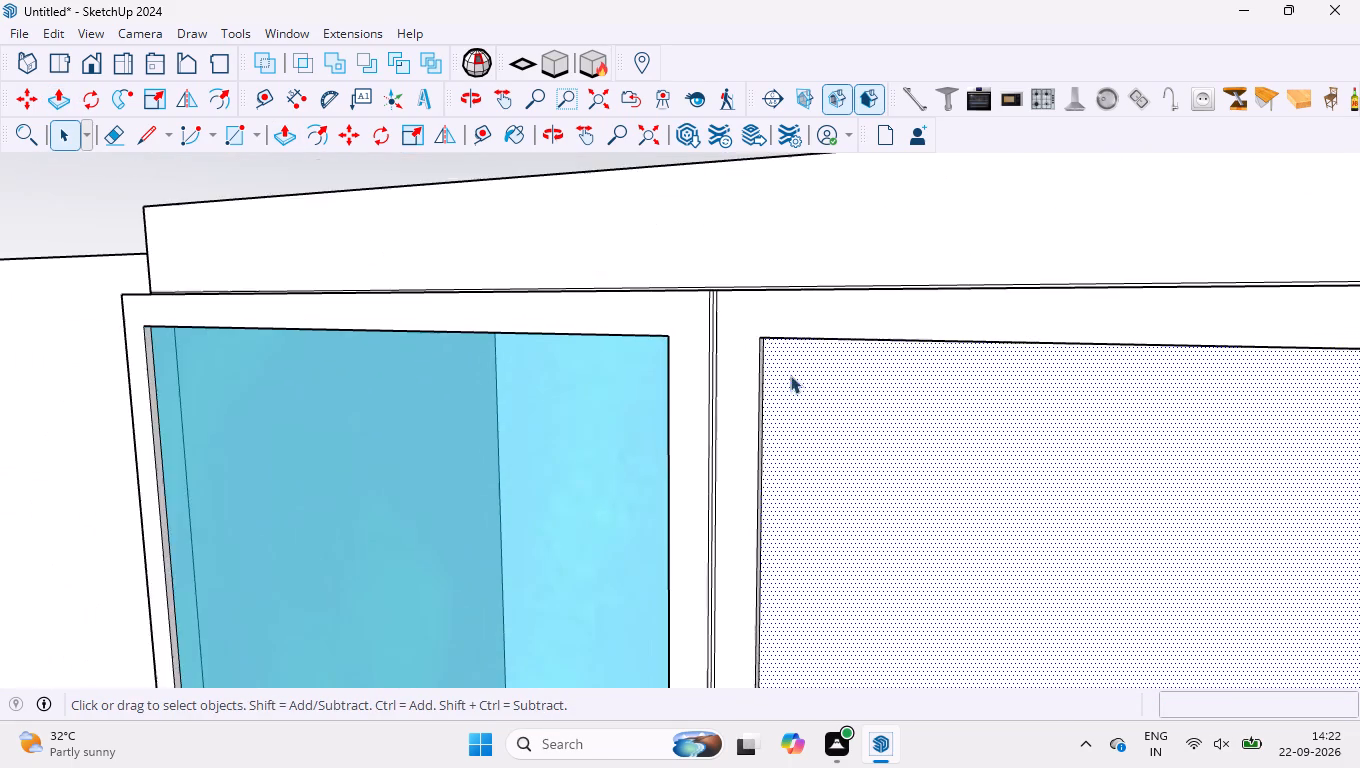
scroll(790, 375, "down", 6)
scroll(803, 286, "down", 5)
middle_click_drag(805, 326, 559, 767)
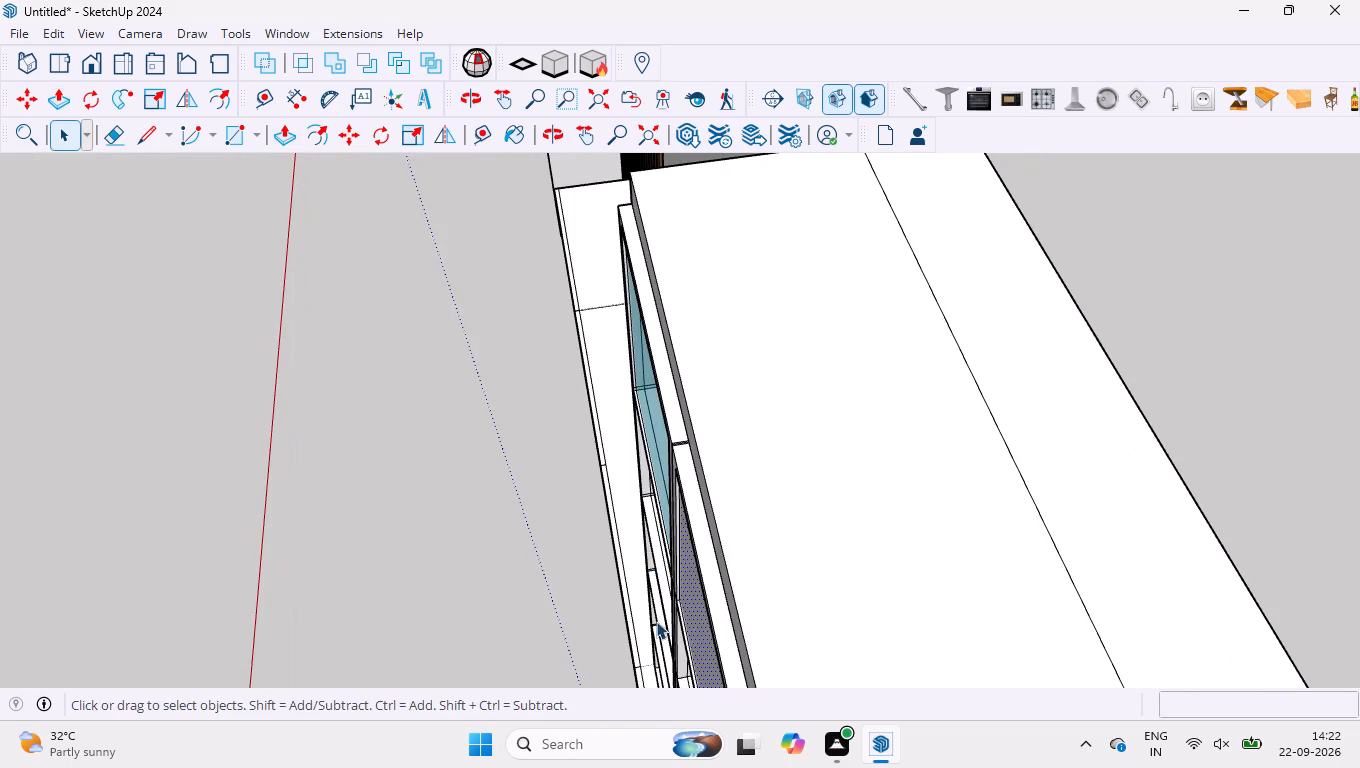
scroll(667, 422, "down", 4)
middle_click_drag(607, 479, 1009, 280)
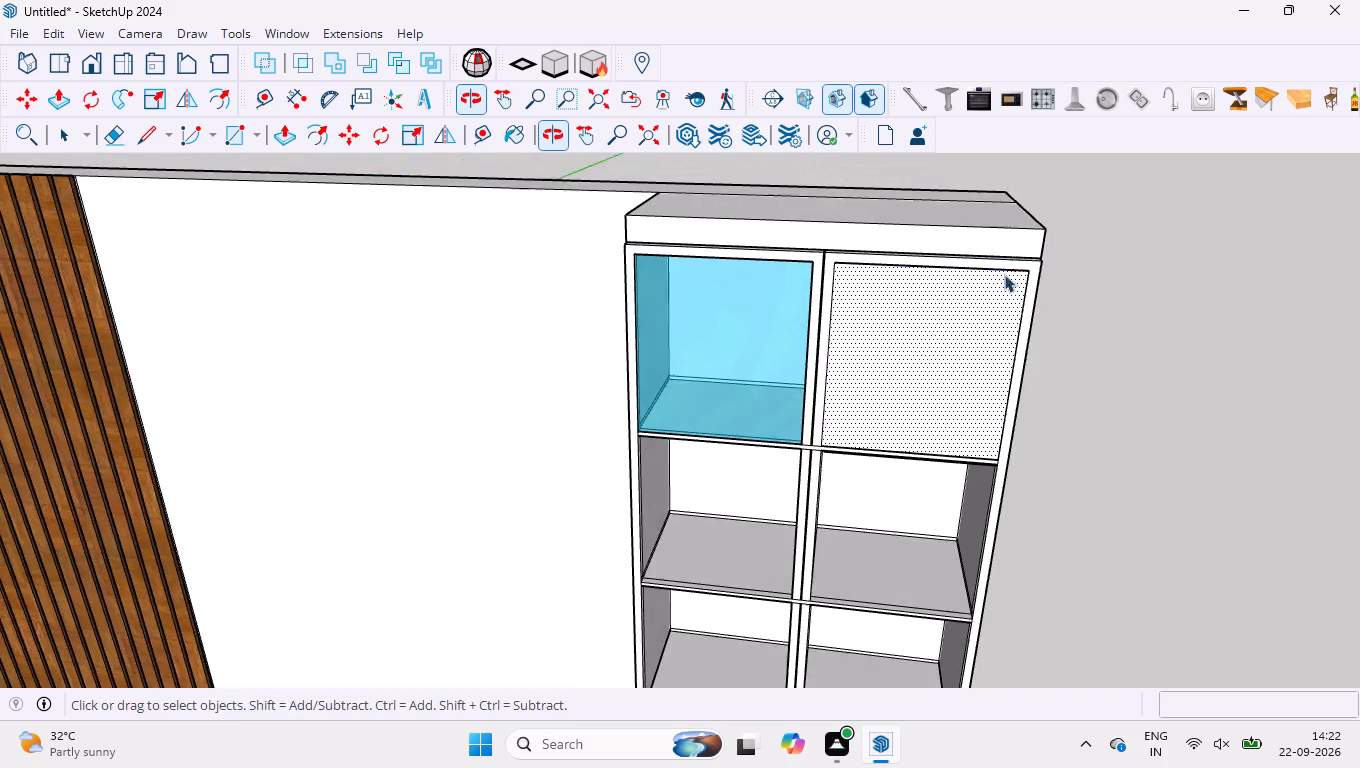
scroll(907, 363, "up", 2)
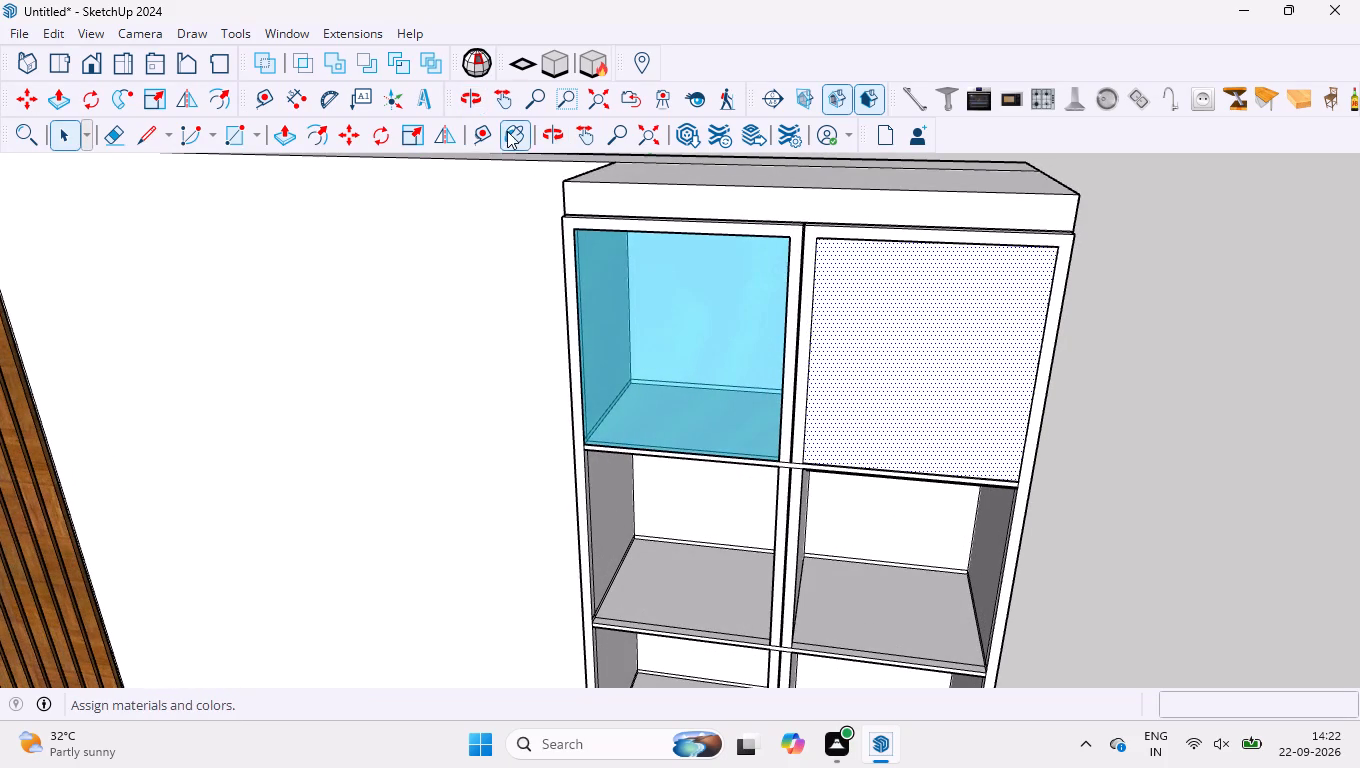
left_click(507, 131)
left_click(800, 360)
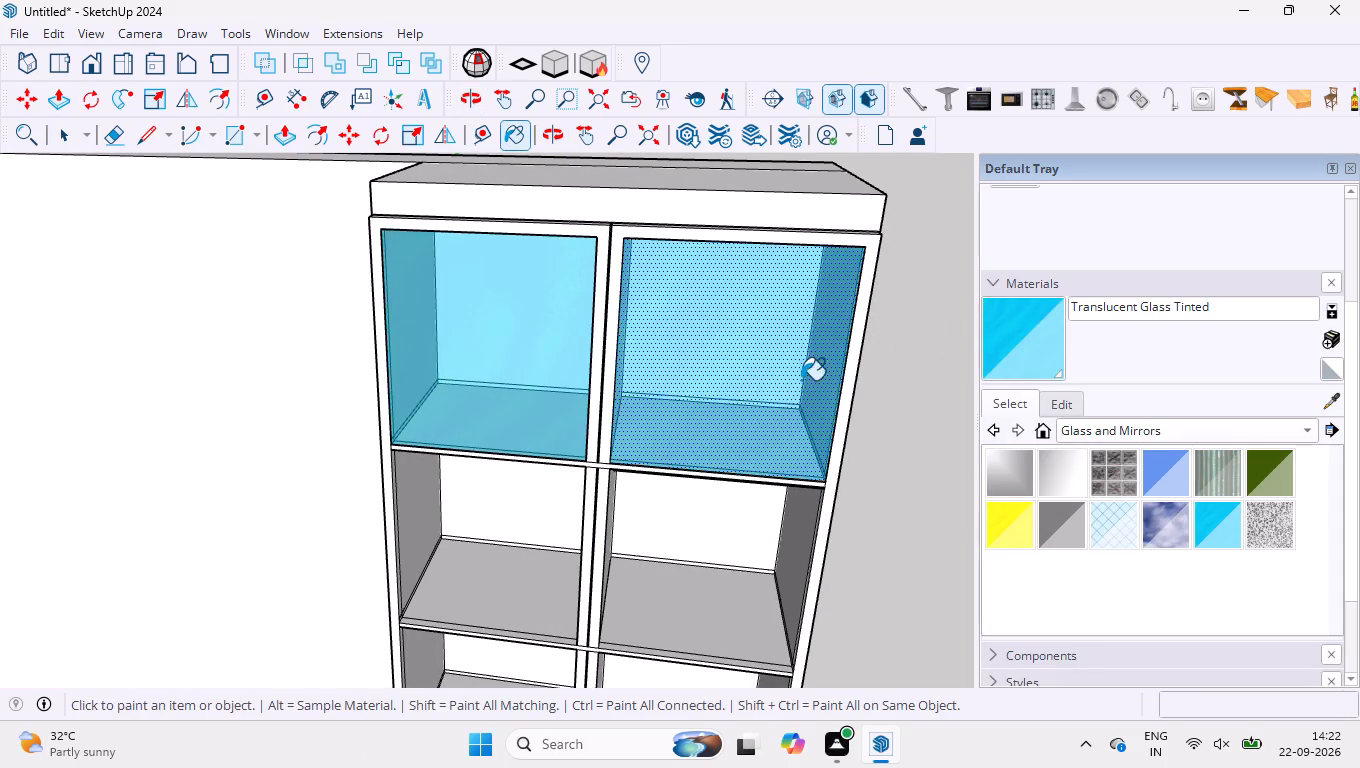
scroll(769, 480, "up", 12)
scroll(754, 455, "down", 5)
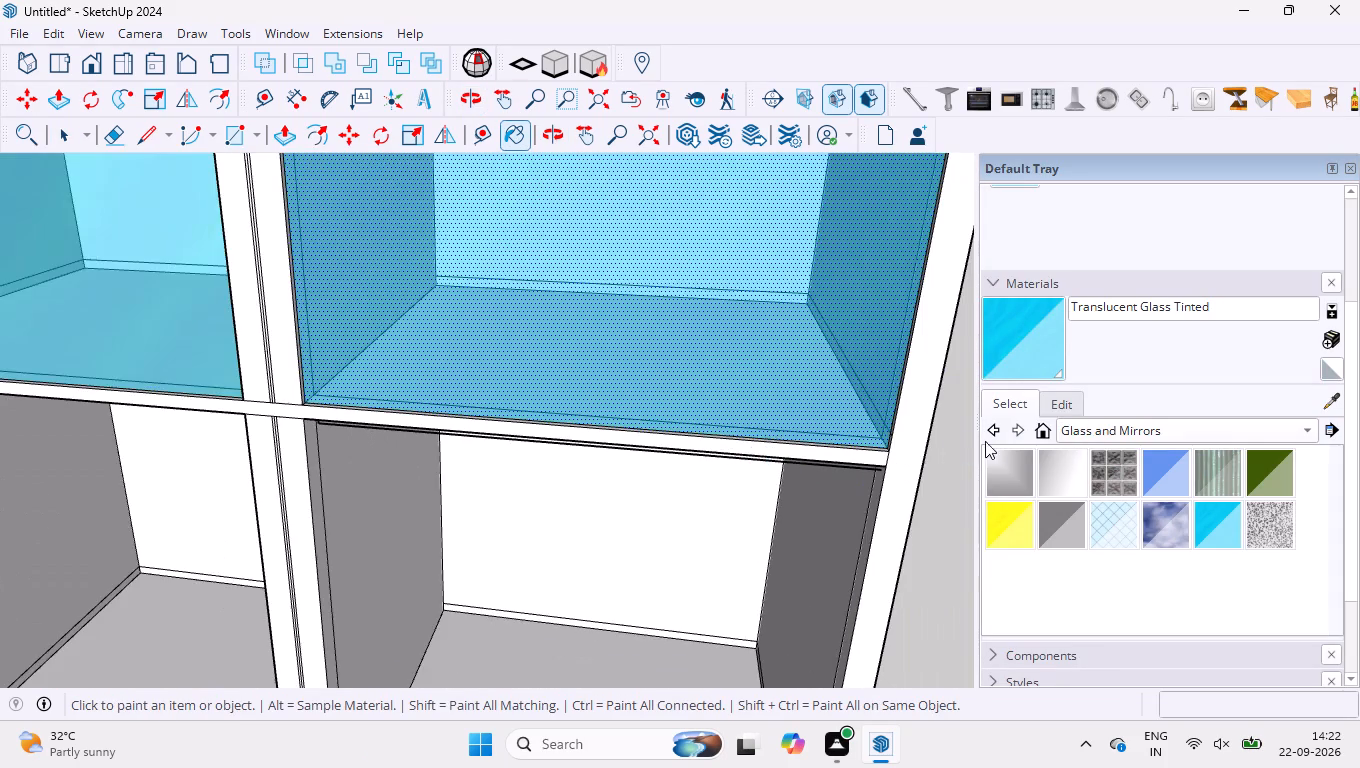
scroll(975, 432, "up", 8)
scroll(806, 441, "up", 13)
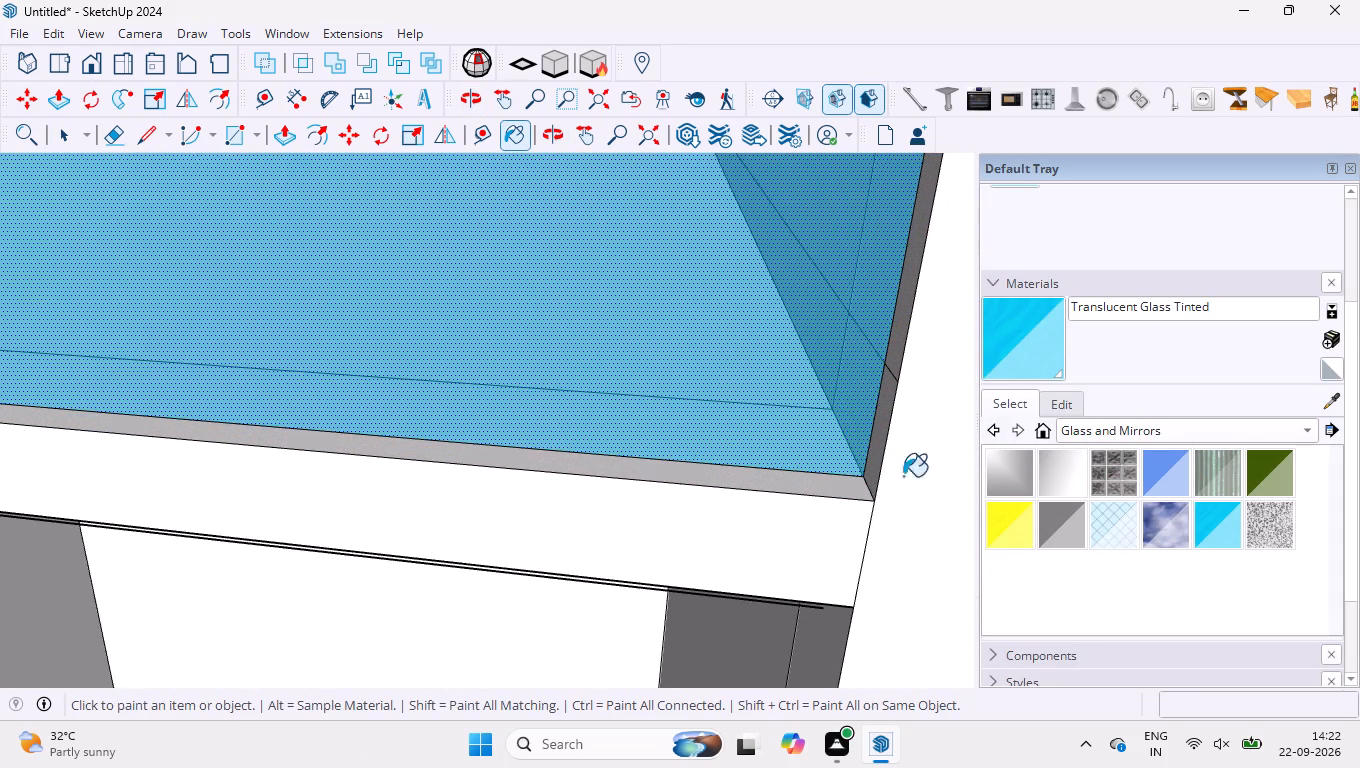
key("space")
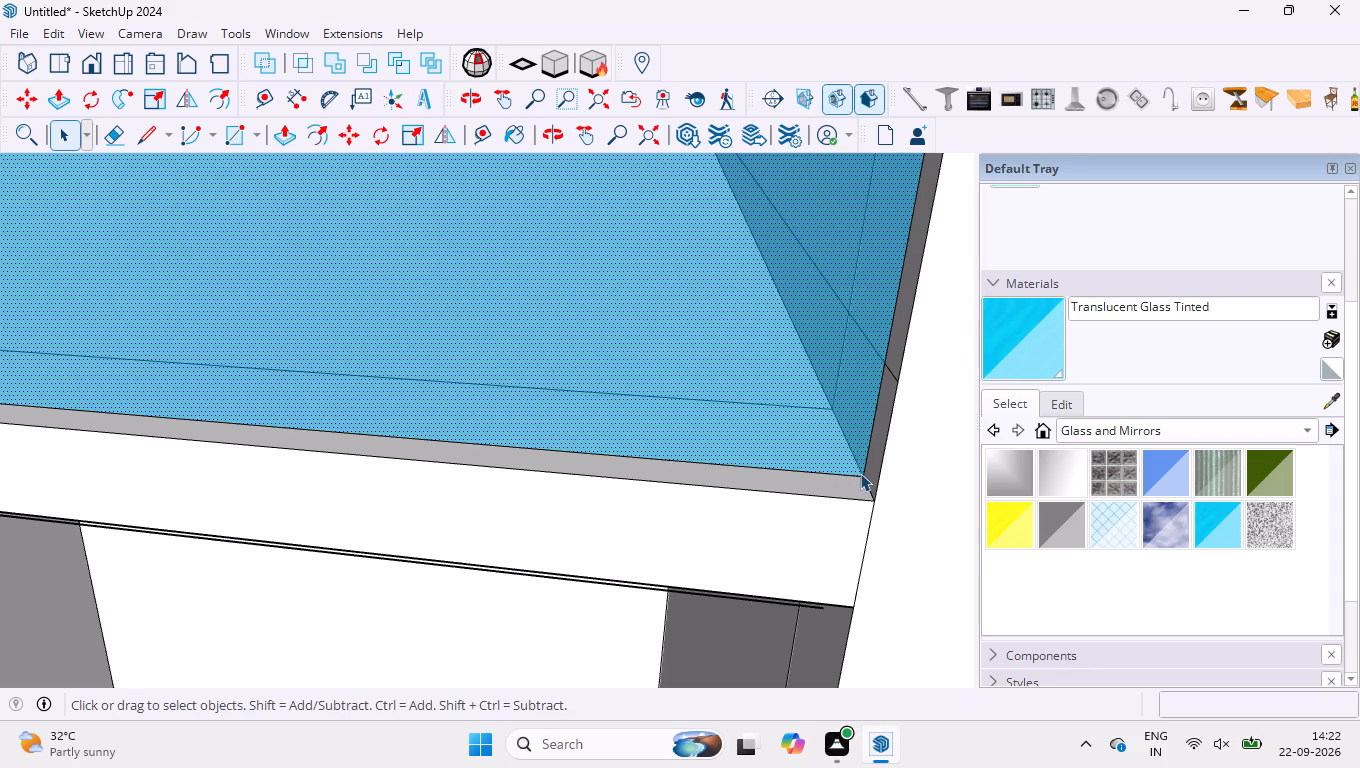
Move the top-right glass panel 2.5 mm deeper into its opening.
key("m")
scroll(857, 479, "up", 1)
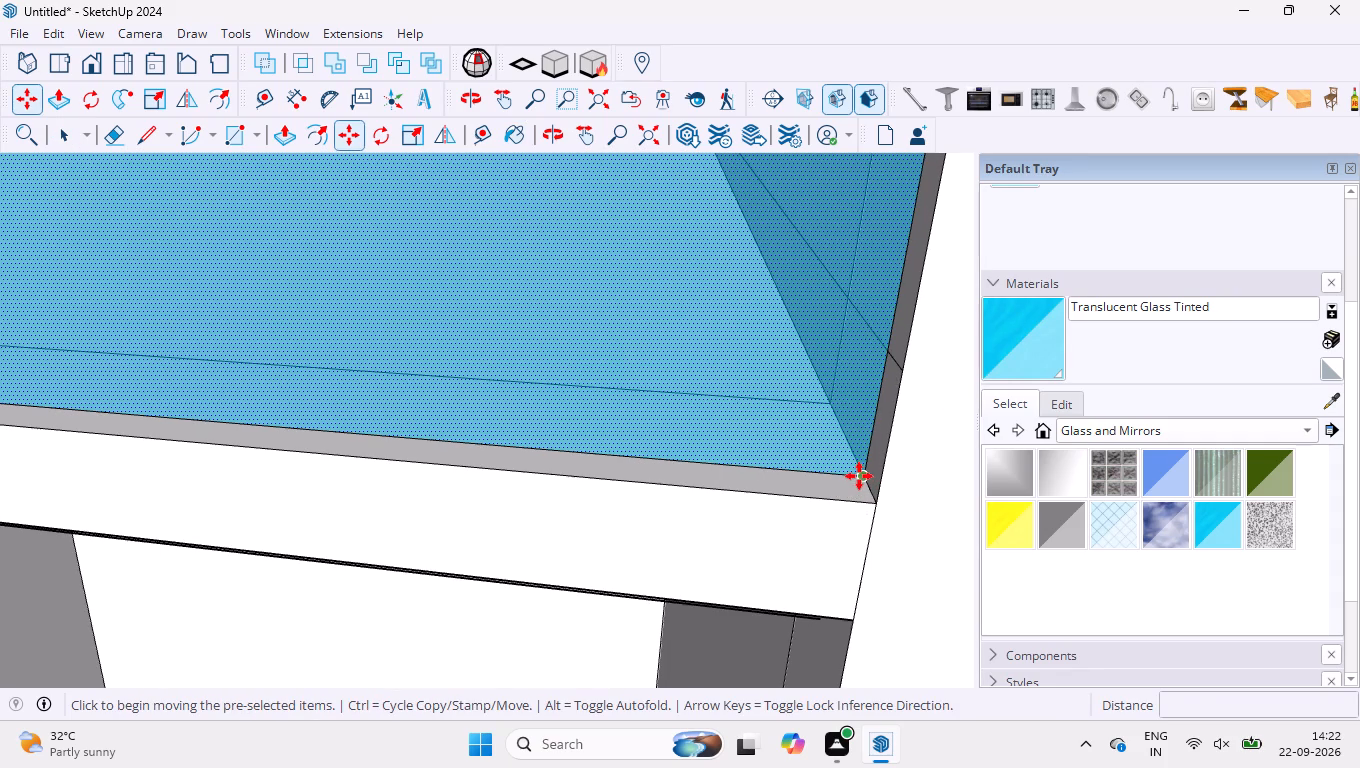
left_click(859, 476)
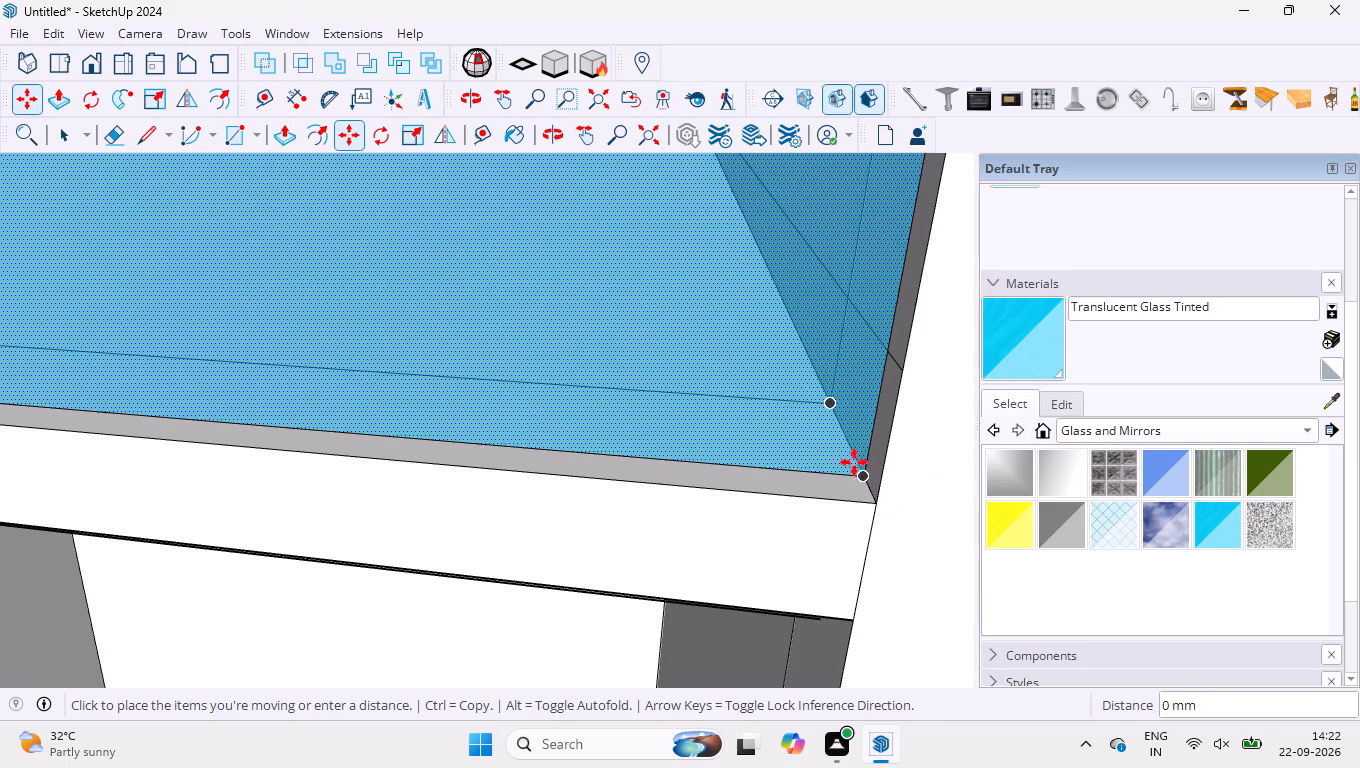
type("2.5")
key("Return")
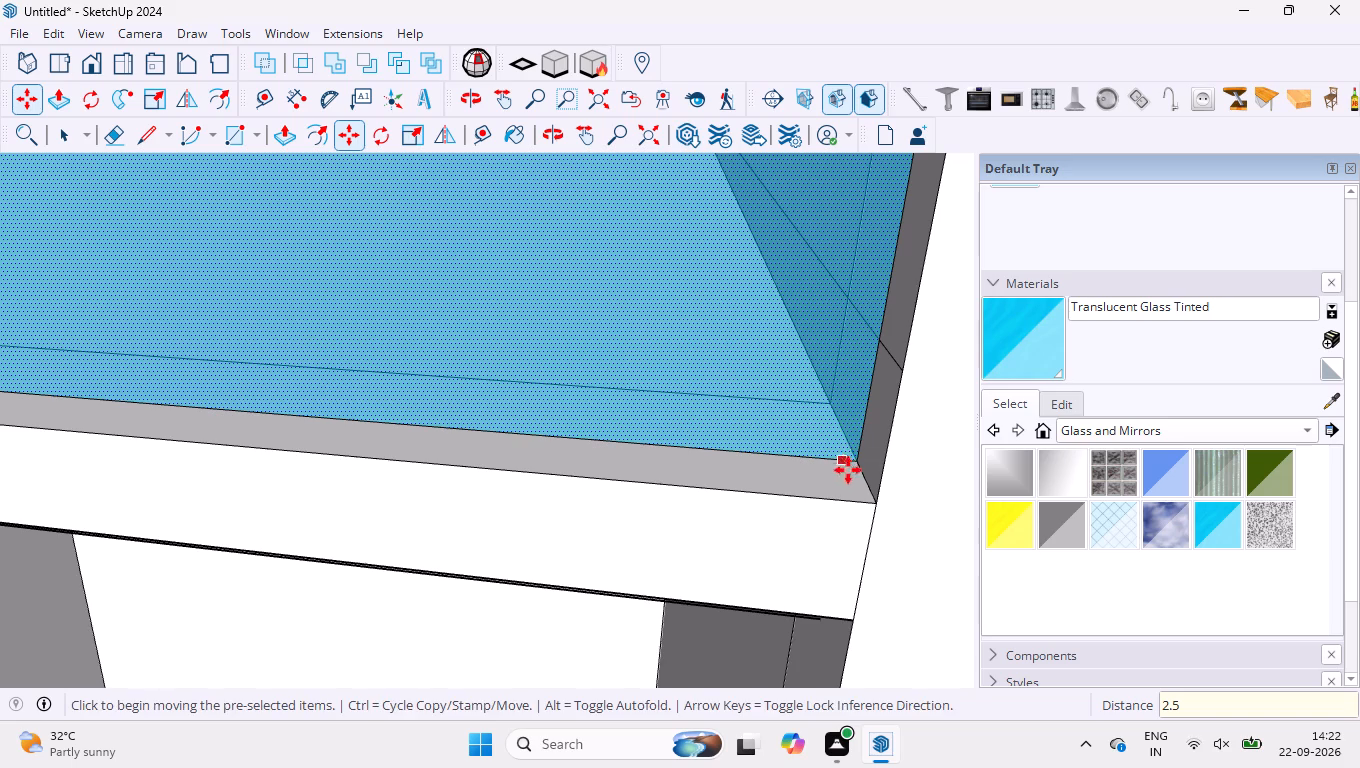
key("space")
Select the top-left glass panel and move it 2.5 mm deeper into its opening.
scroll(791, 416, "down", 19)
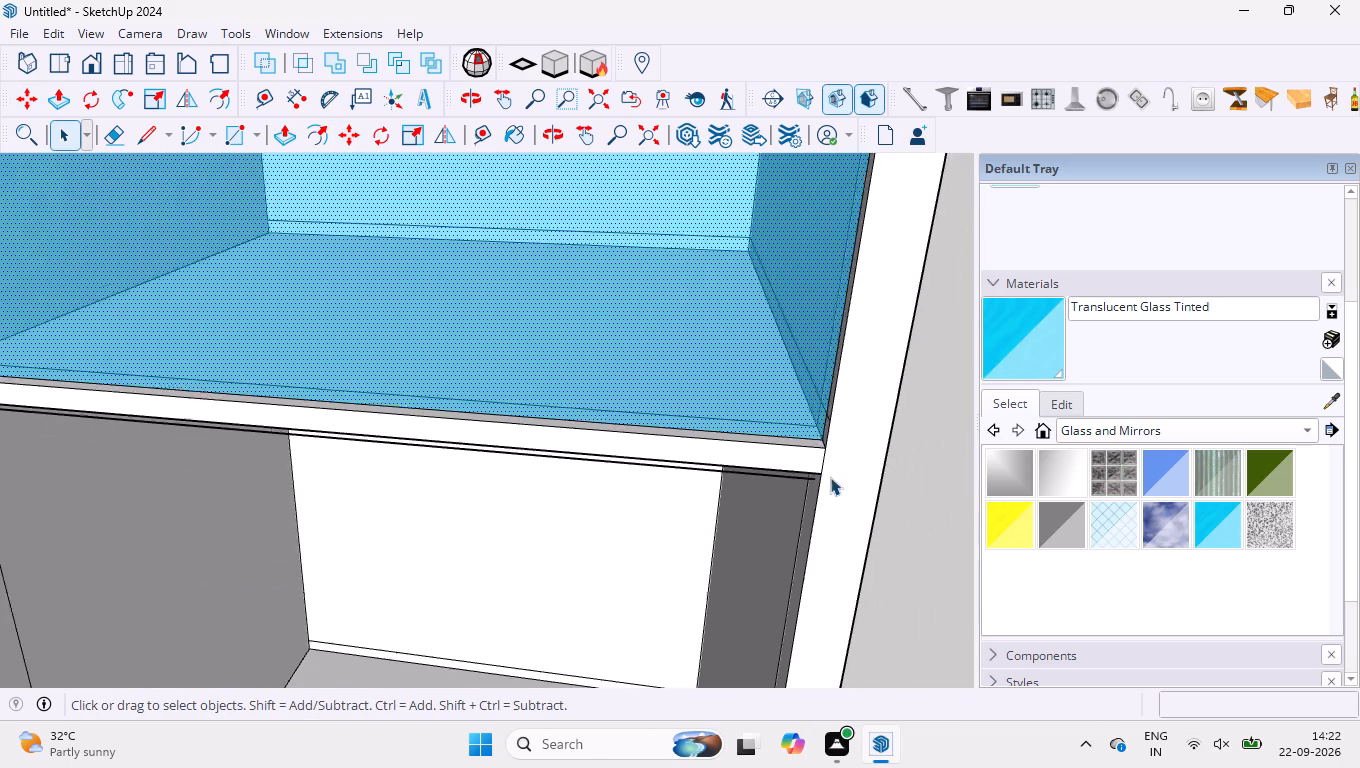
scroll(668, 415, "down", 4)
scroll(106, 374, "up", 13)
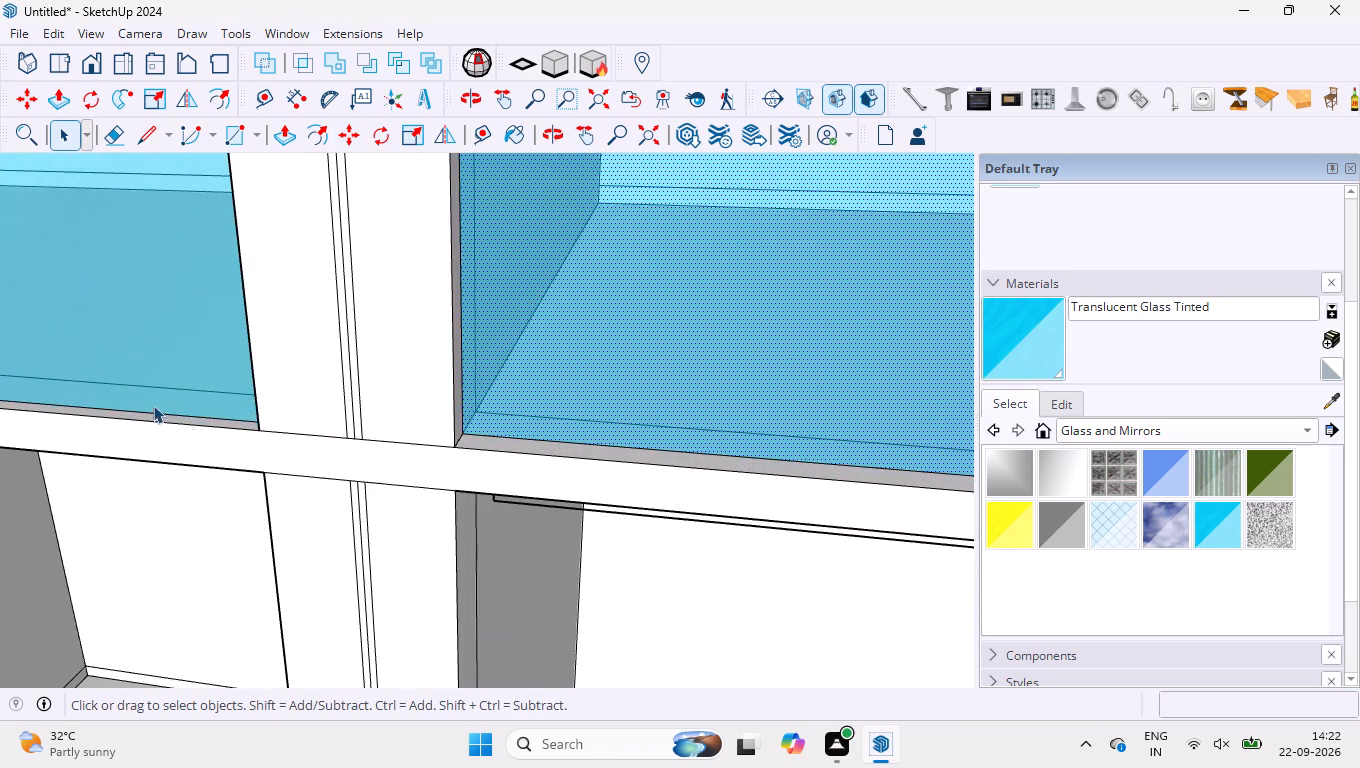
scroll(179, 381, "up", 4)
middle_click_drag(190, 381, 421, 469)
left_click(309, 449)
scroll(332, 503, "up", 9)
key("m")
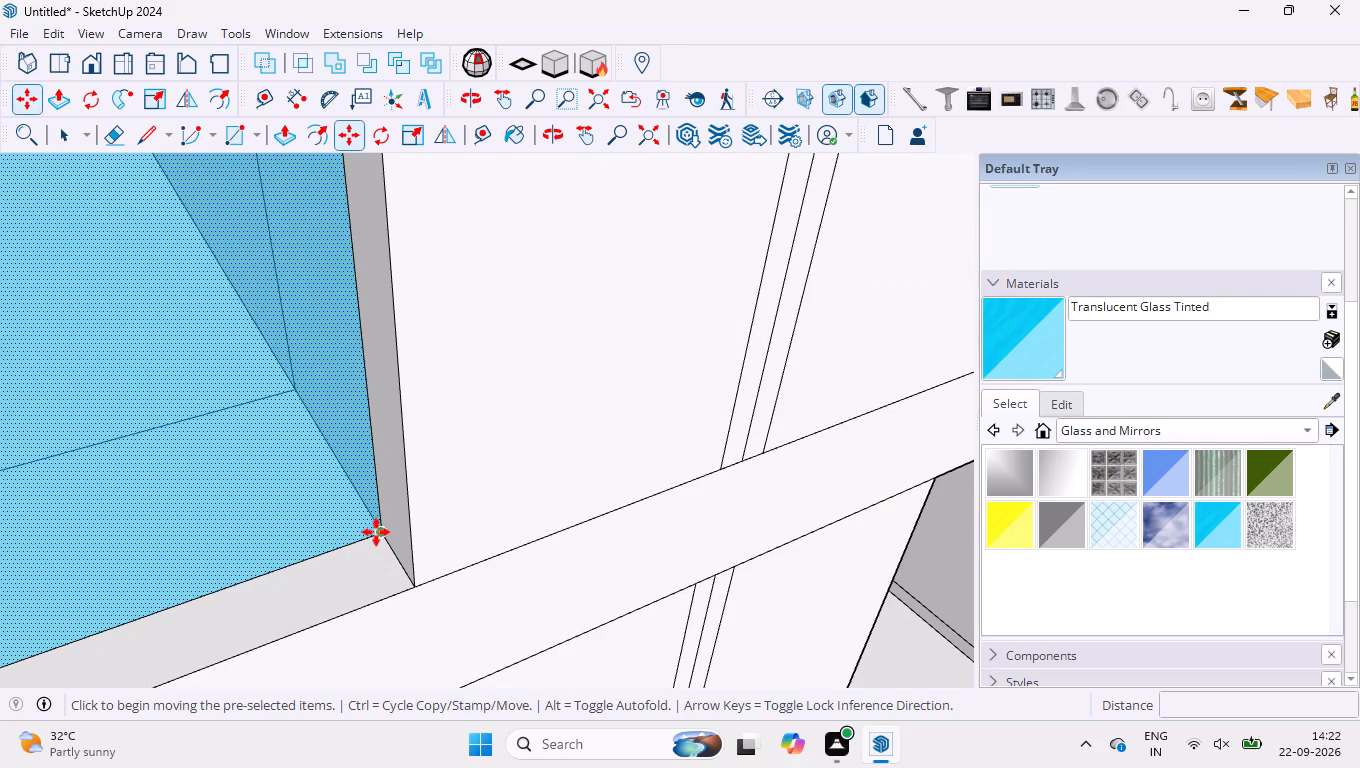
left_click(376, 530)
type("2.5")
key("Return")
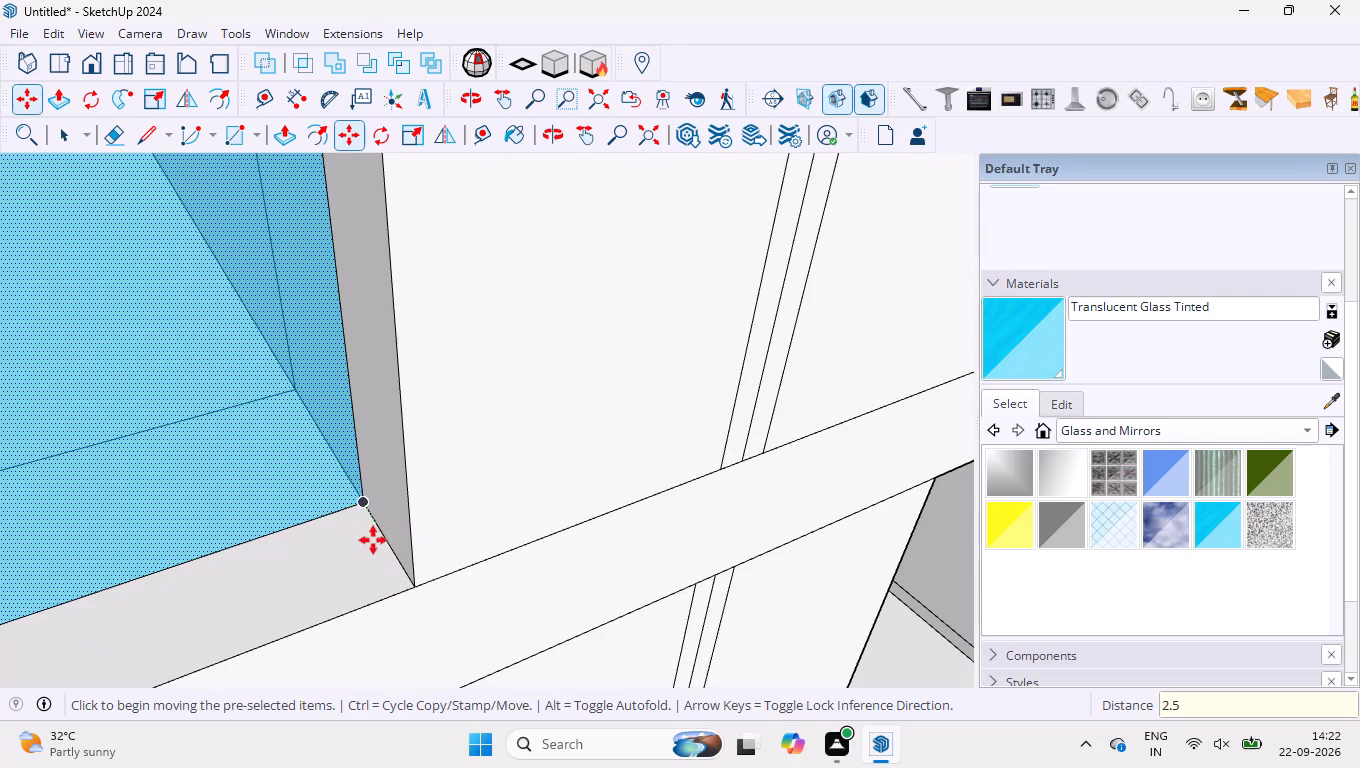
Copy the top-left glass panel about 368 mm straight down into the second-row left opening, matching the frame corners.
scroll(283, 482, "down", 9)
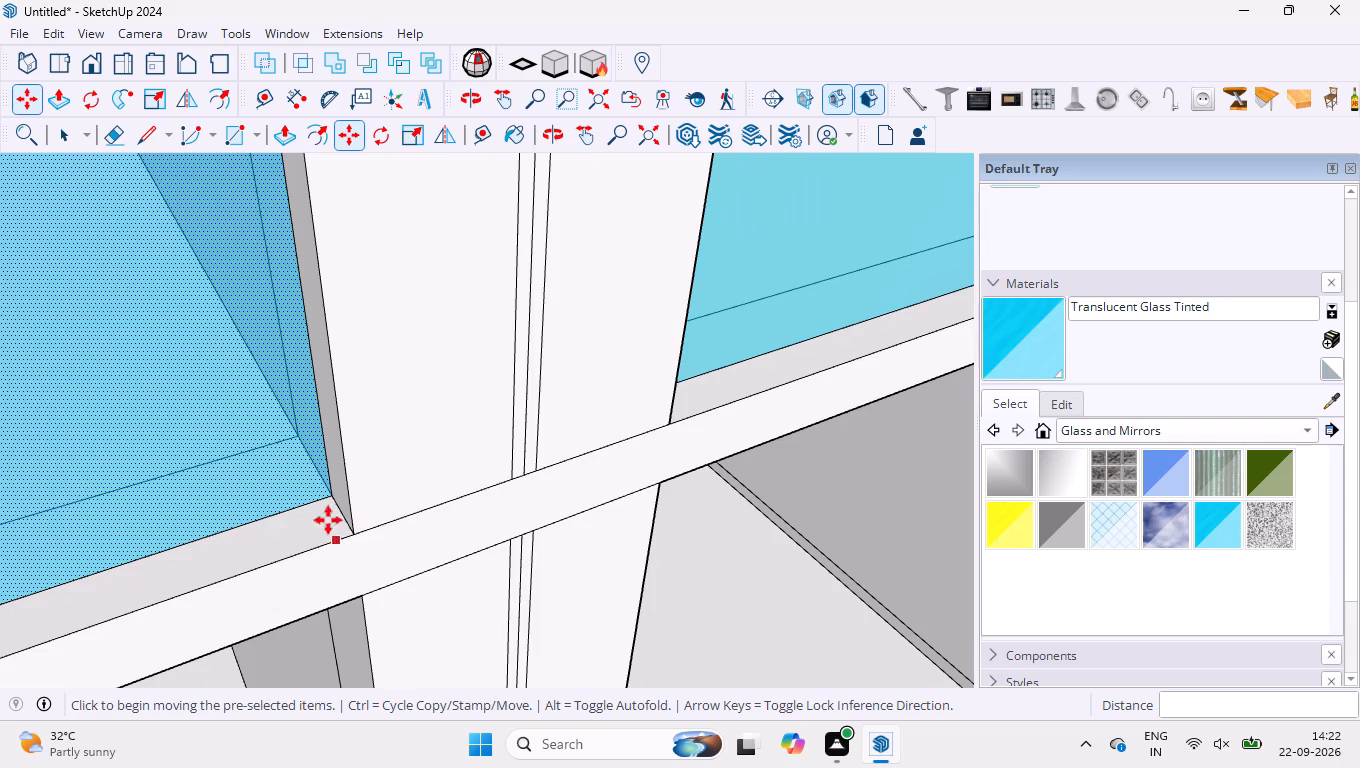
scroll(323, 510, "up", 3)
left_click(365, 544)
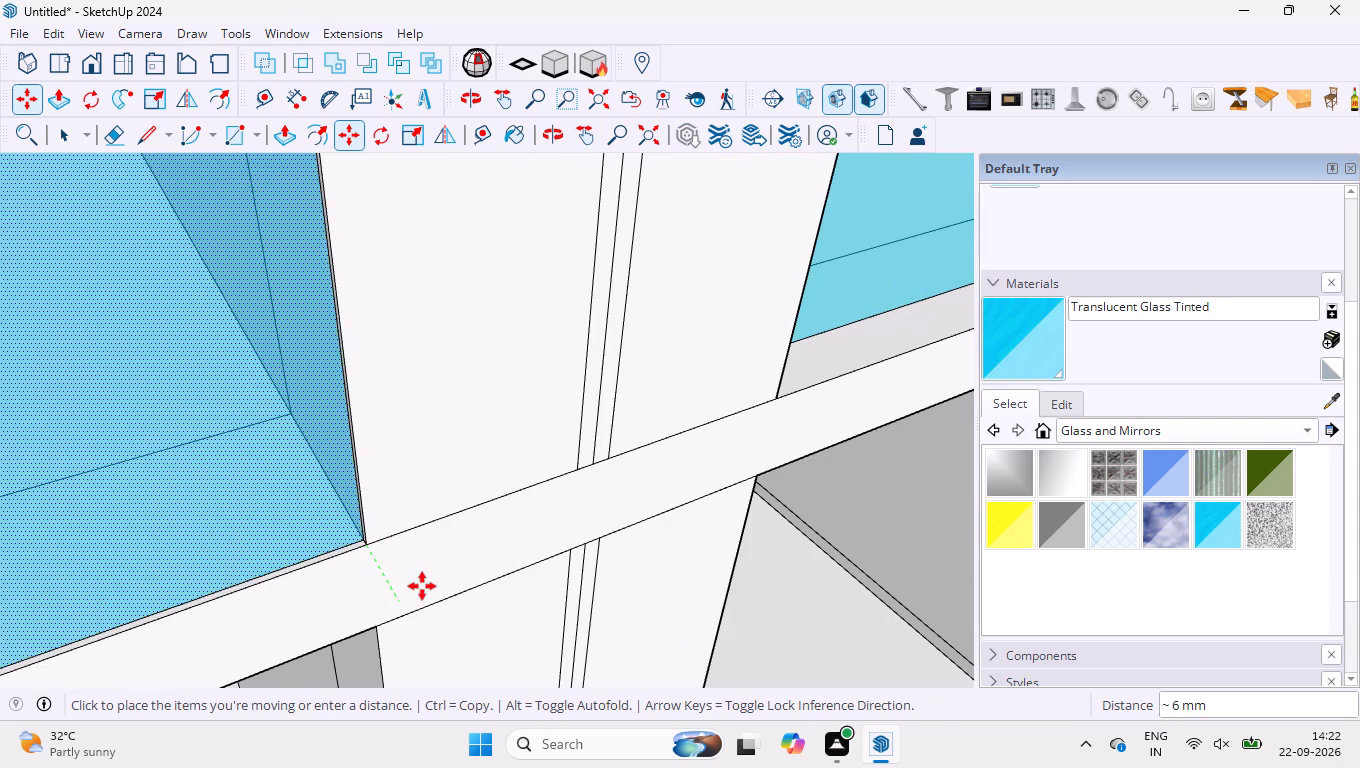
scroll(361, 461, "down", 14)
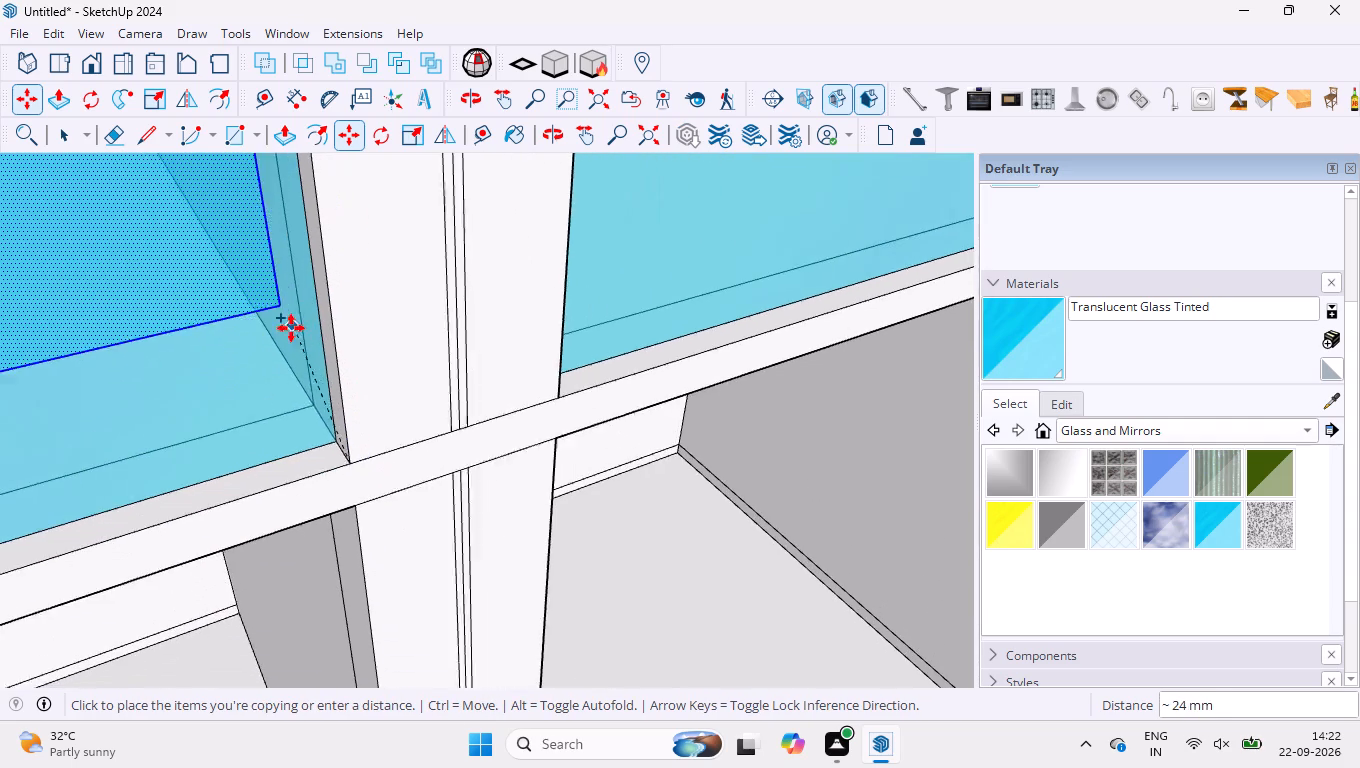
scroll(291, 328, "down", 20)
scroll(339, 642, "up", 5)
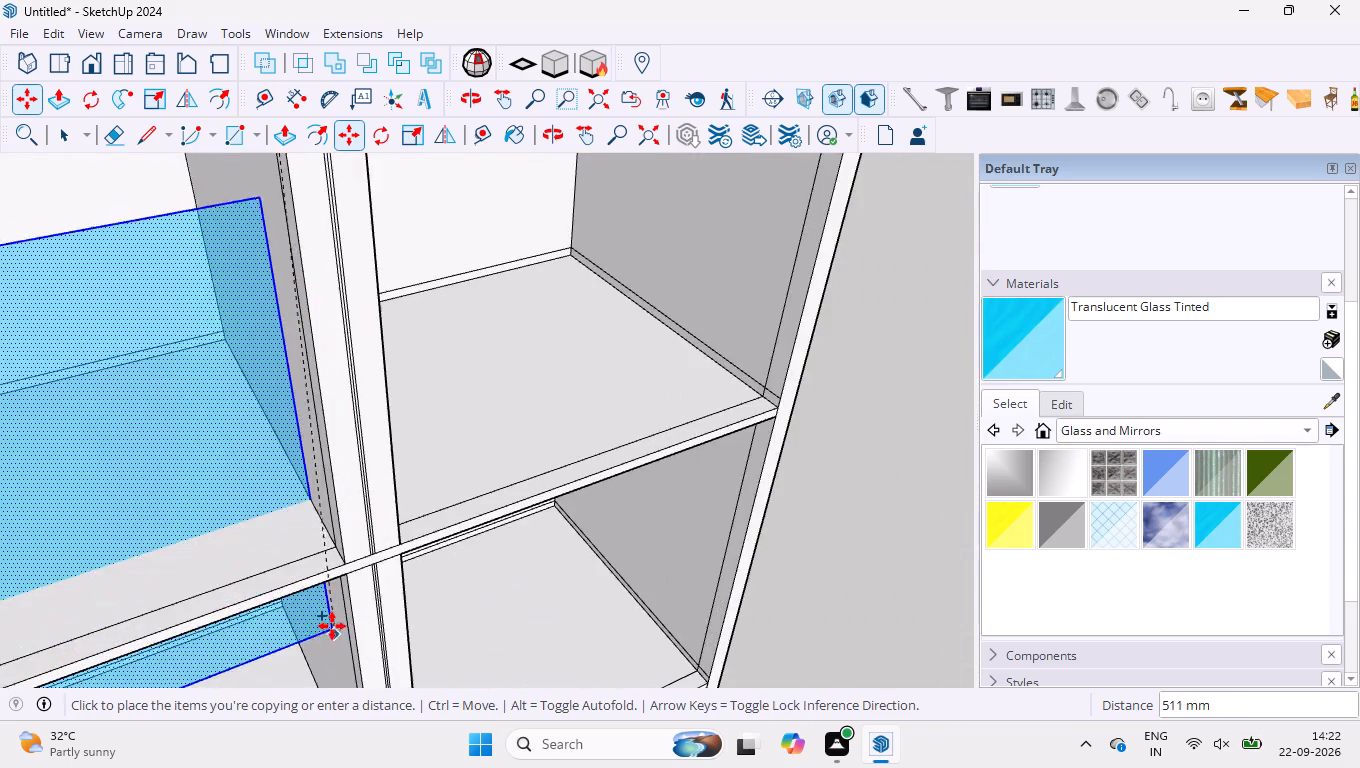
scroll(323, 608, "up", 12)
scroll(373, 503, "up", 5)
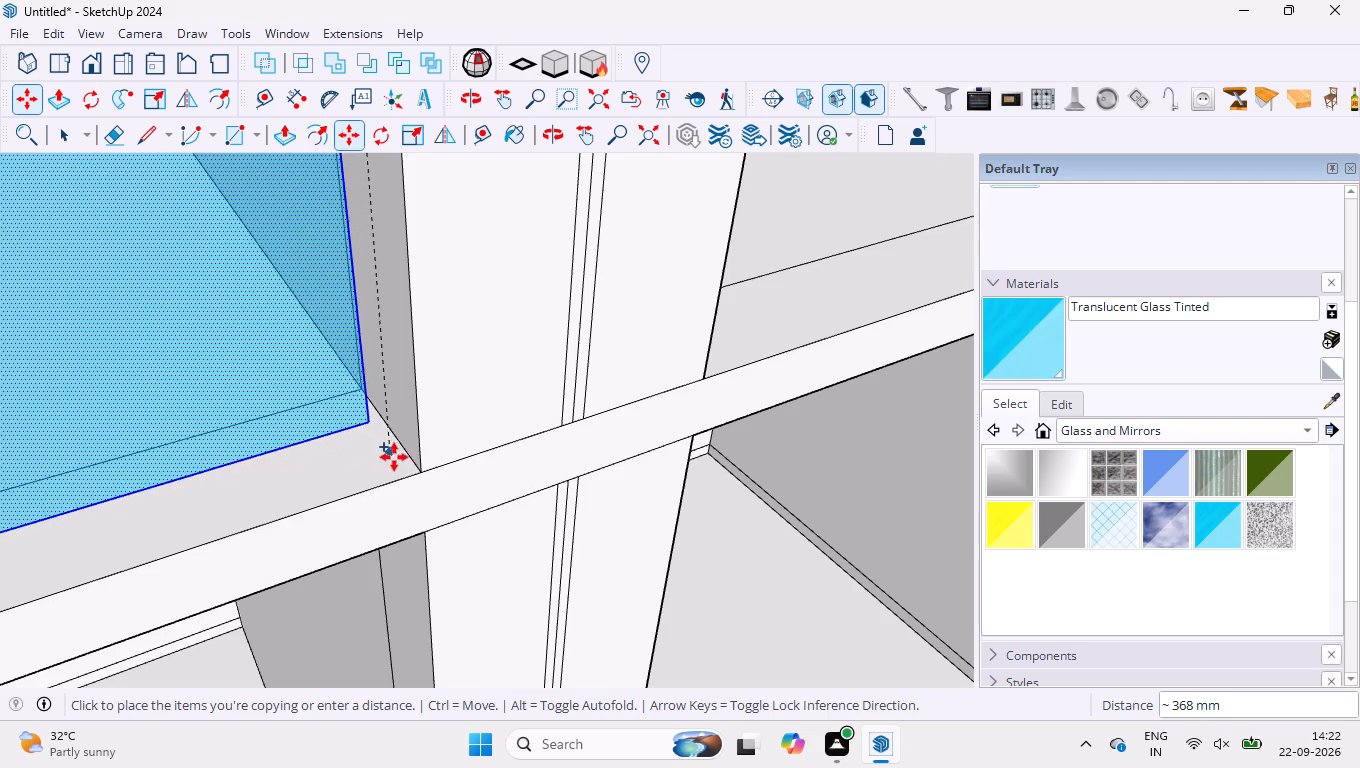
left_click(427, 471)
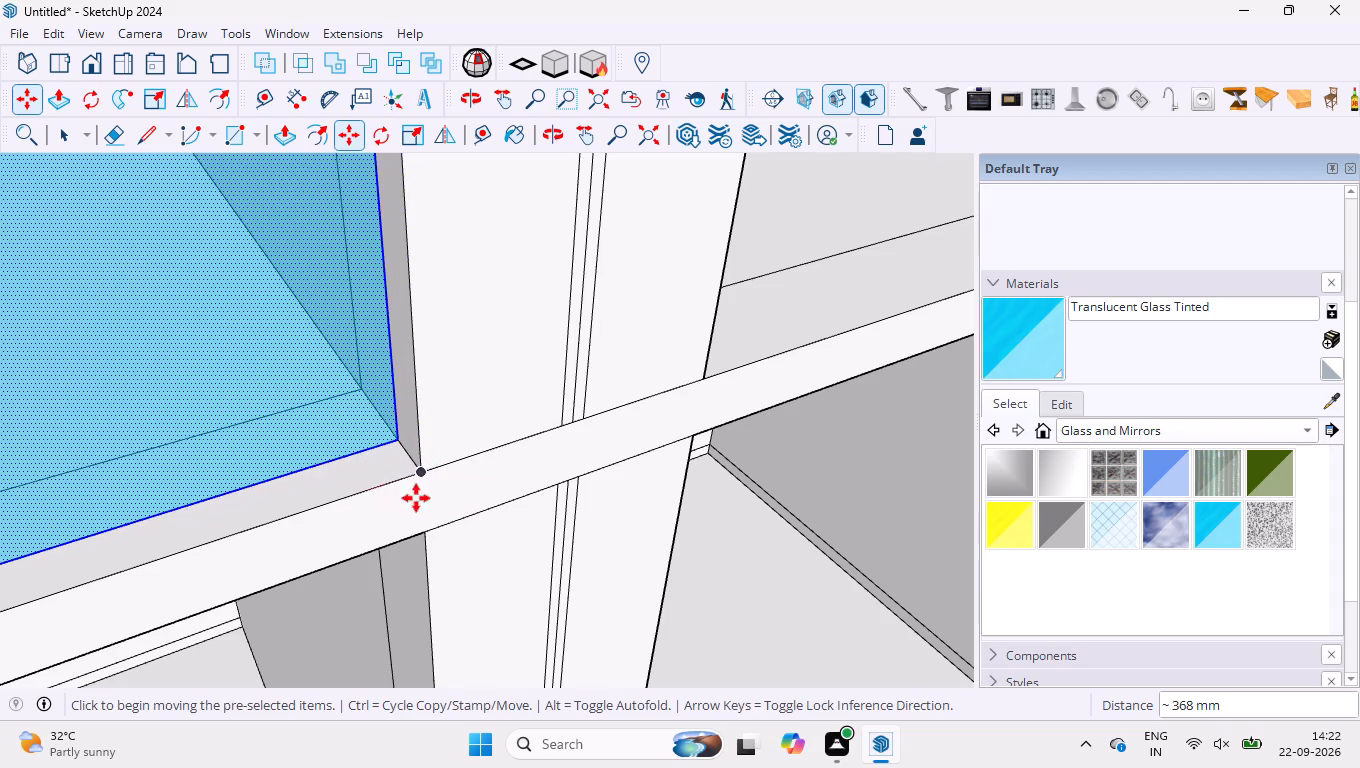
Copy the second-row left glass panel 375 mm across into the second-row right opening.
left_click(423, 473)
scroll(248, 434, "down", 17)
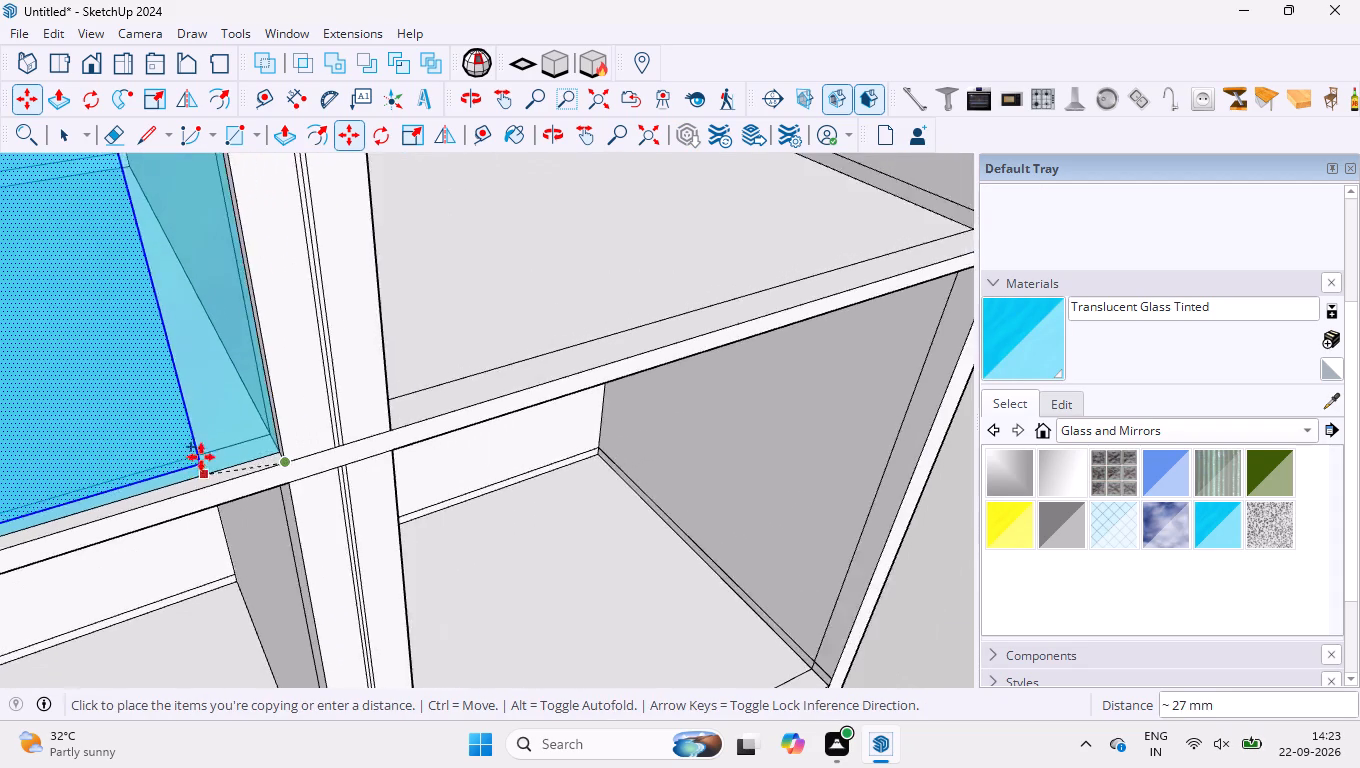
scroll(201, 457, "down", 8)
scroll(670, 334, "up", 15)
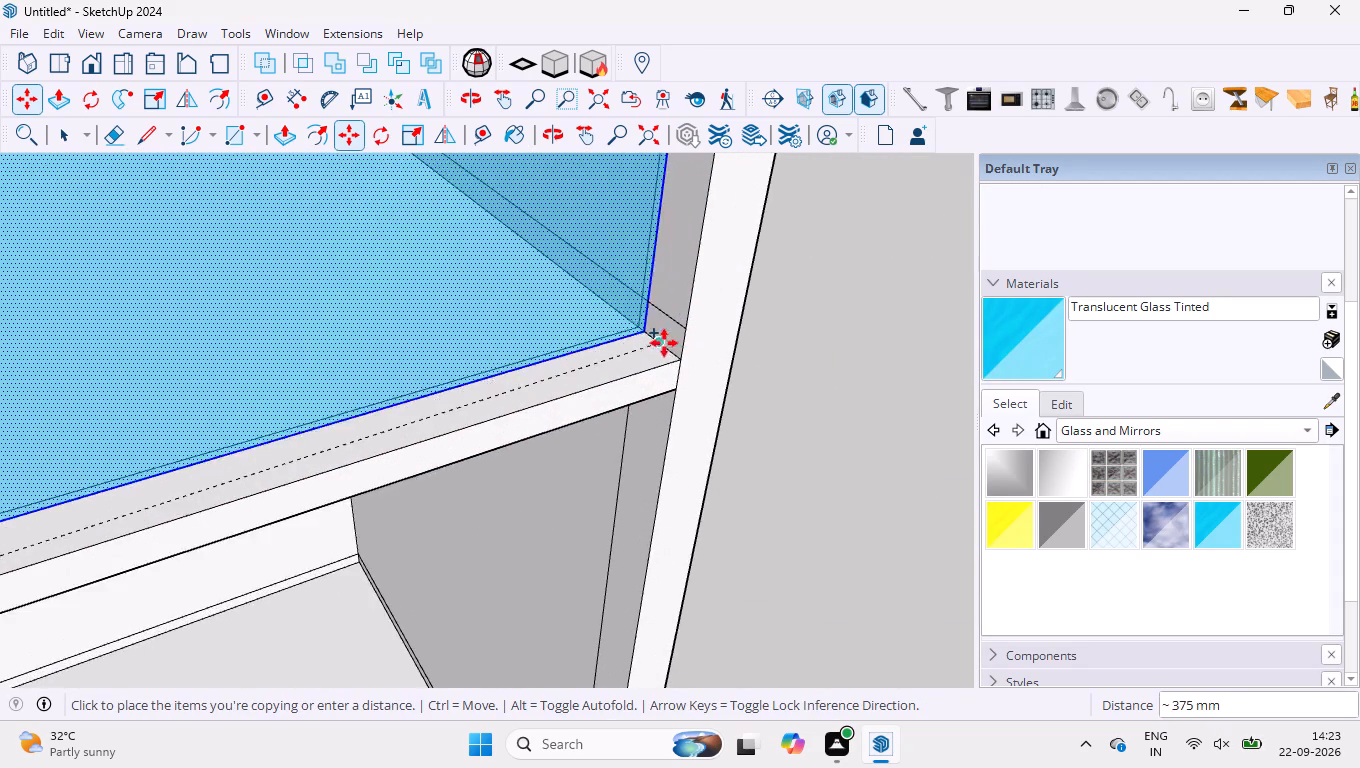
scroll(664, 343, "up", 2)
left_click(695, 372)
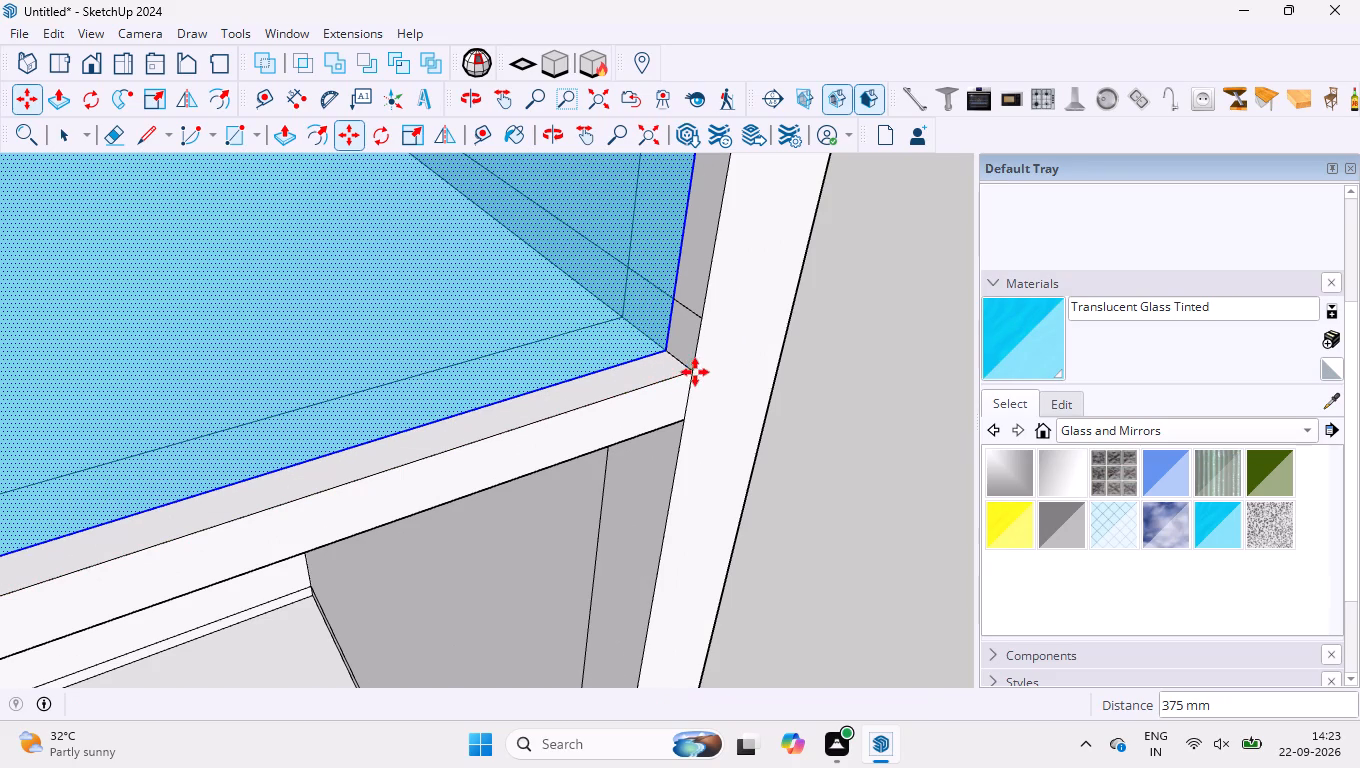
Copy the second-row right glass panel about 368 mm down into the third-row right opening, corner to corner.
scroll(645, 324, "down", 9)
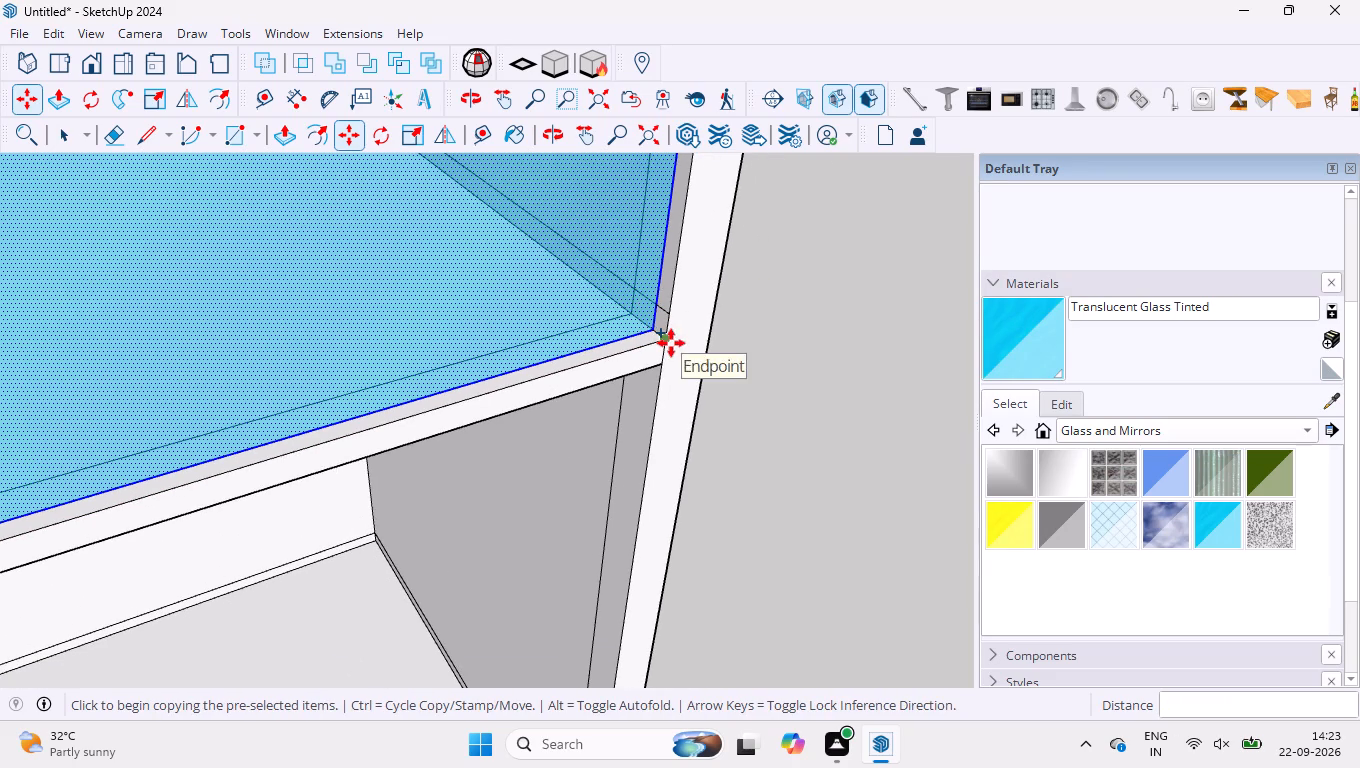
left_click(671, 343)
scroll(609, 349, "down", 20)
middle_click_drag(548, 450, 547, 450)
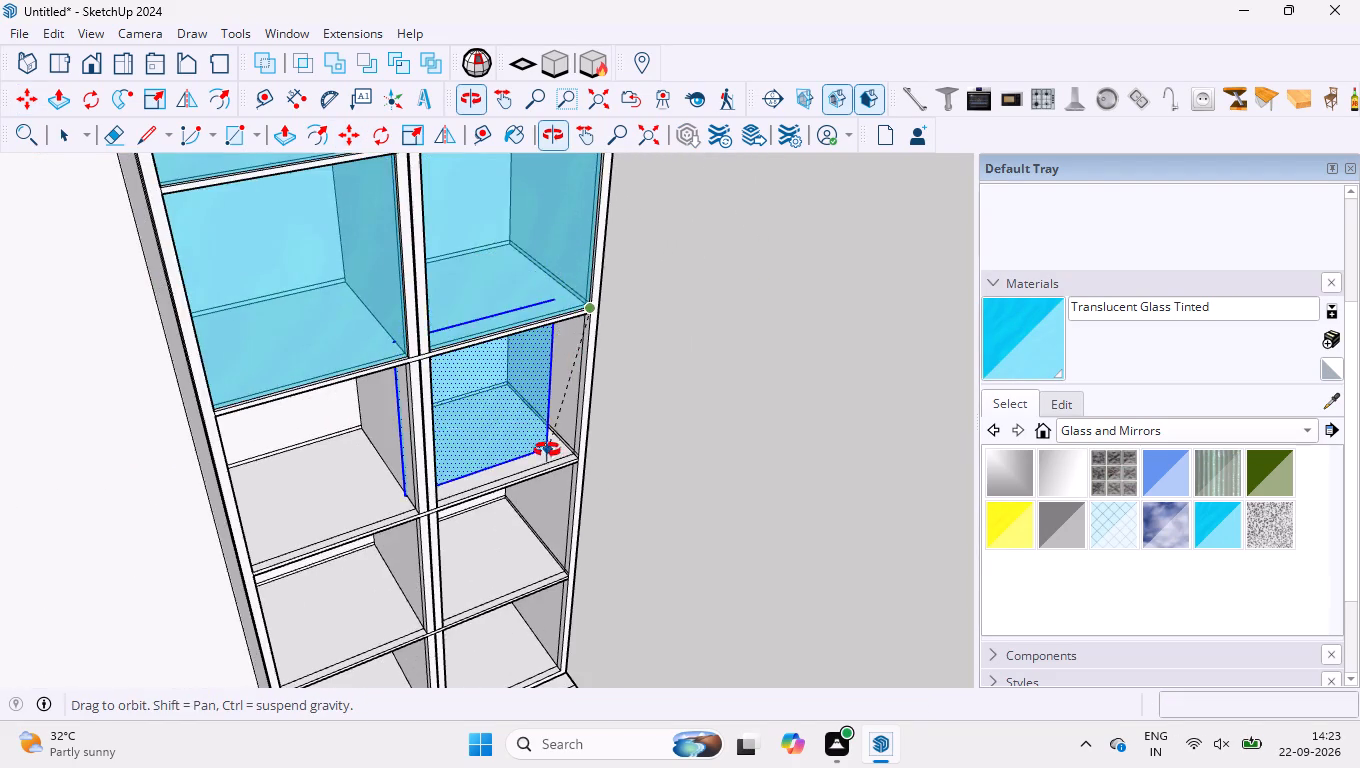
middle_click_drag(547, 450, 458, 336)
scroll(526, 437, "up", 9)
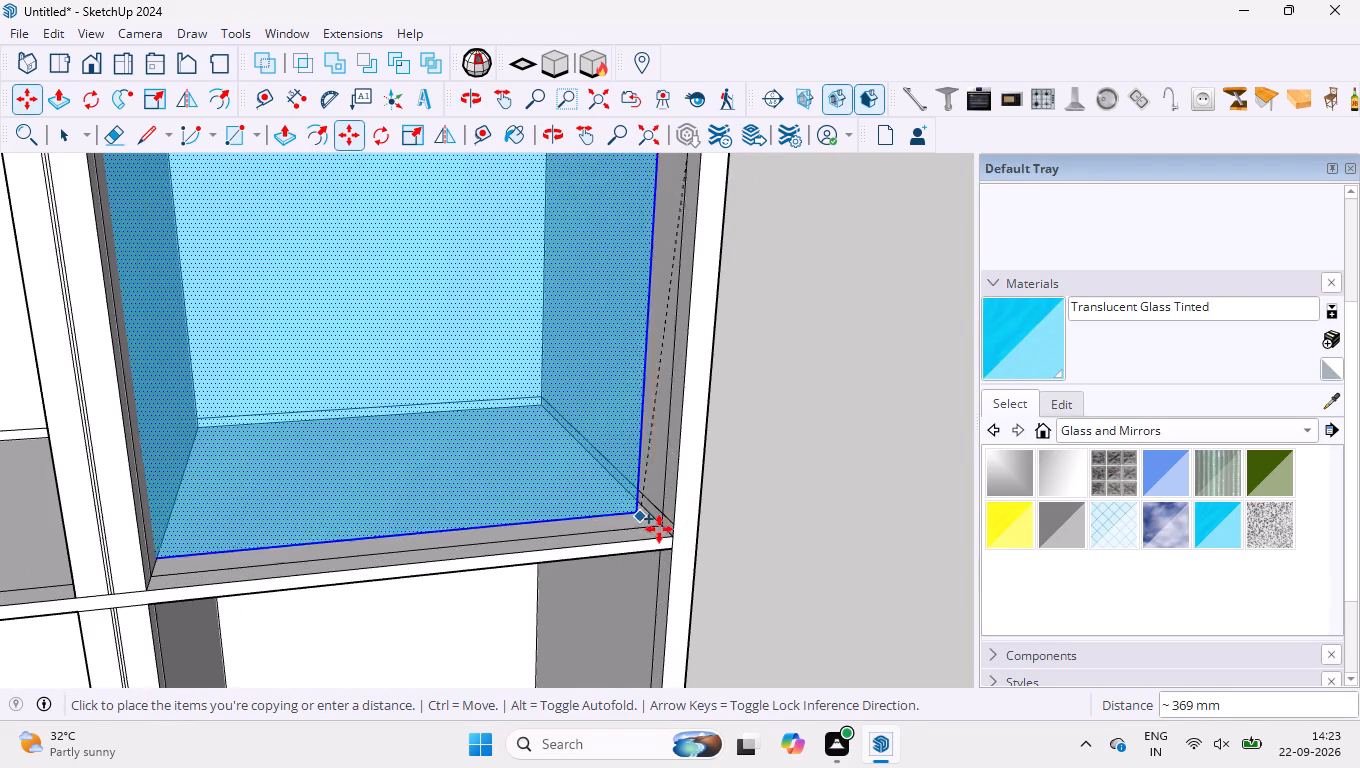
left_click(675, 538)
key("space")
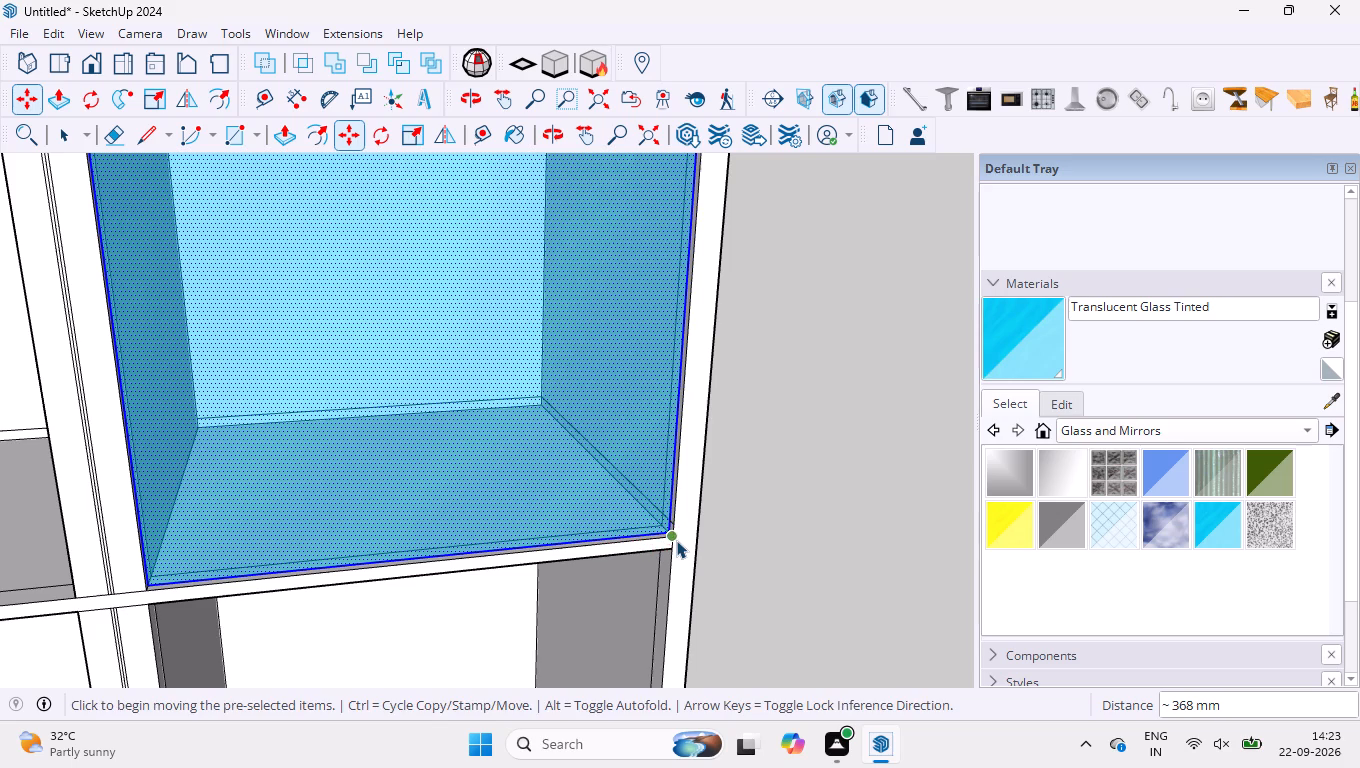
Copy the third-row right glass panel 375 mm across into the third-row left opening.
key("m")
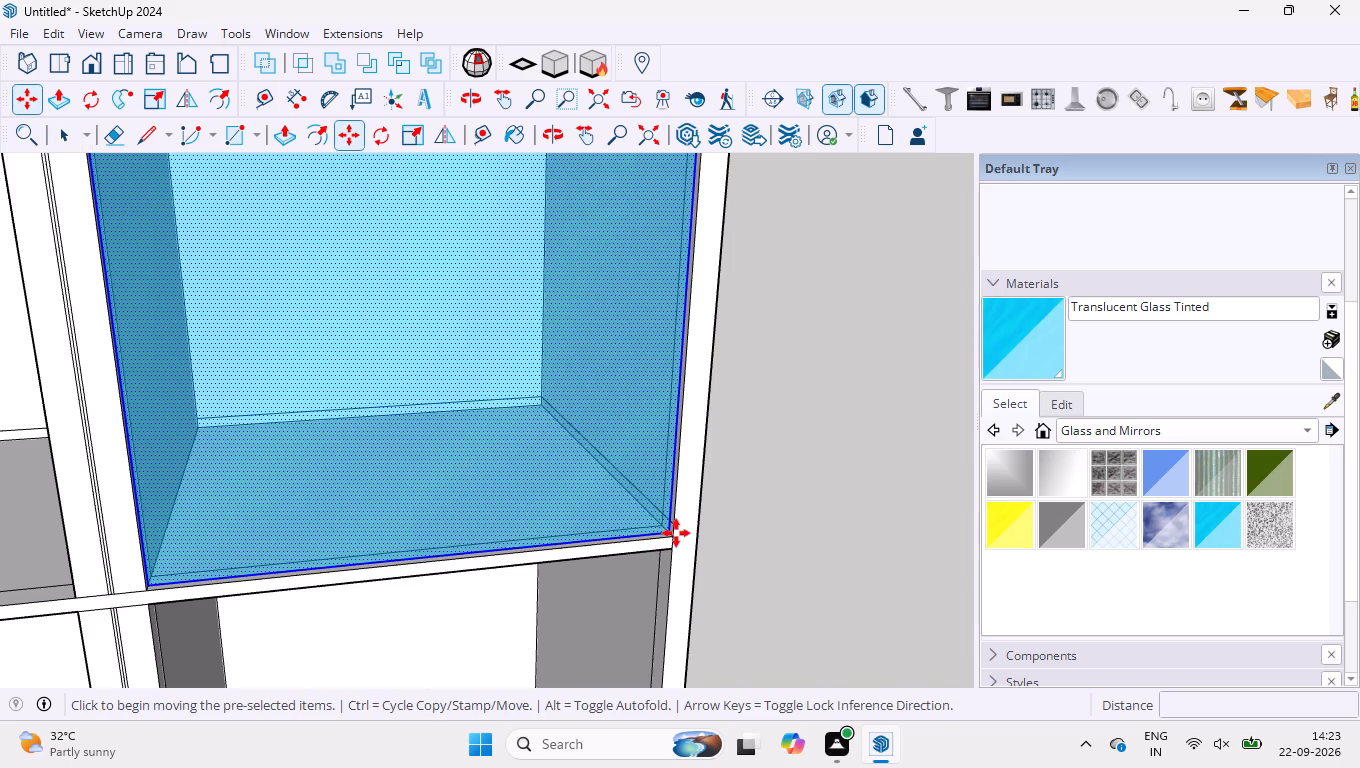
scroll(676, 532, "up", 3)
left_click(674, 538)
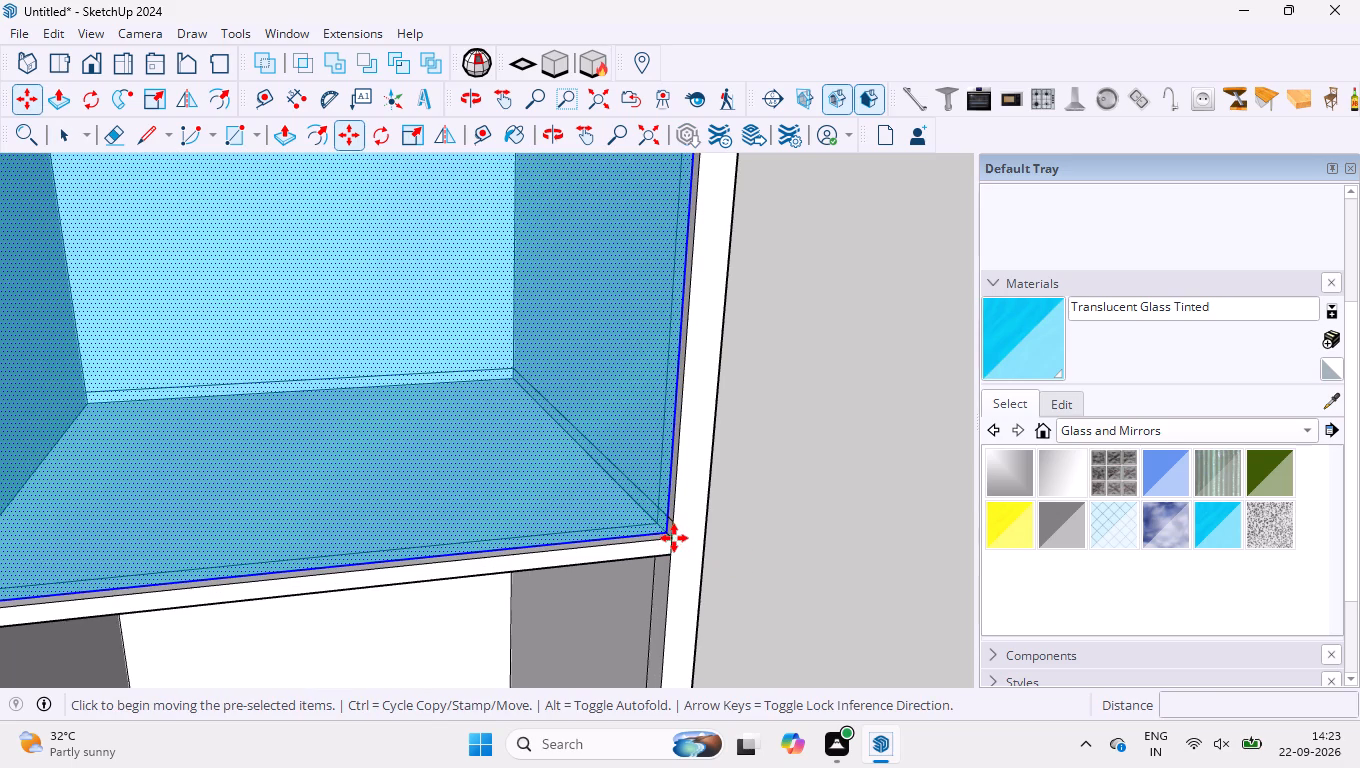
scroll(668, 532, "down", 6)
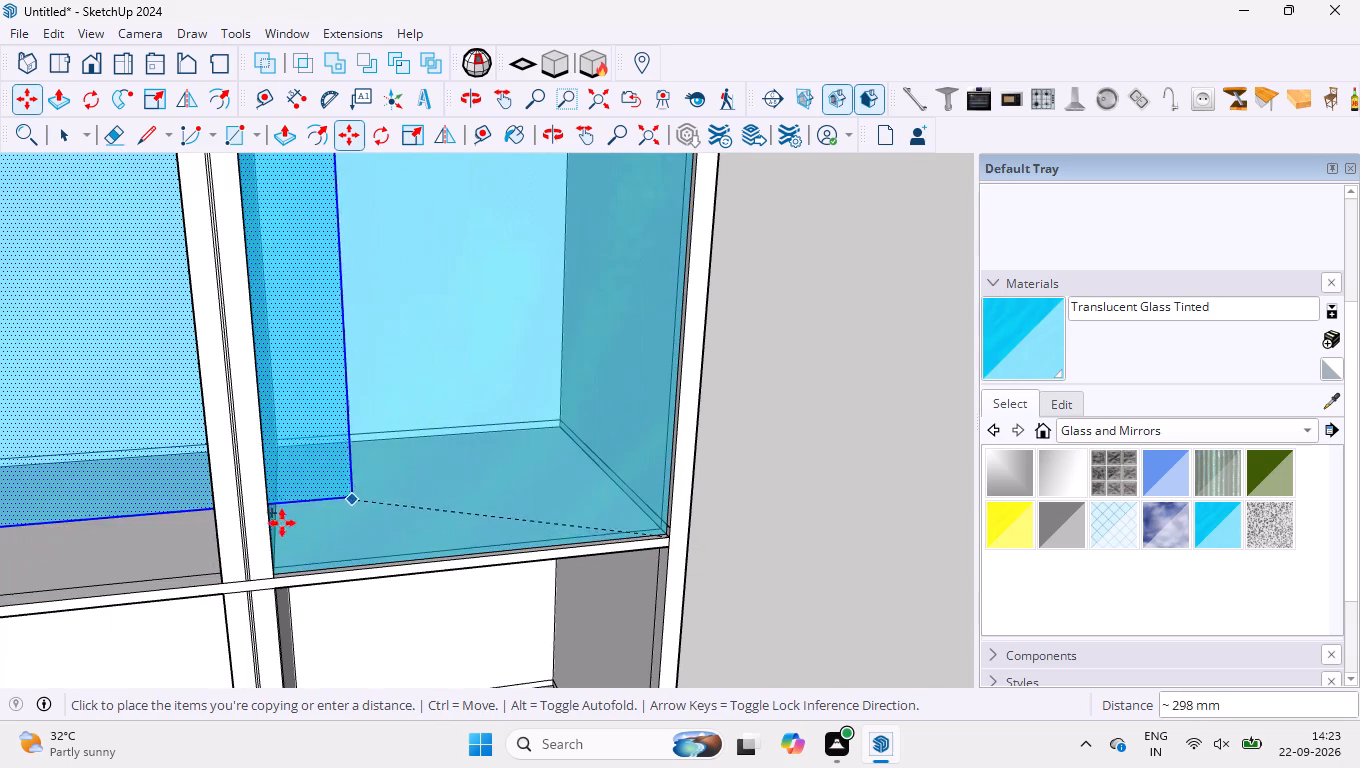
scroll(147, 657, "up", 8)
scroll(343, 366, "down", 3)
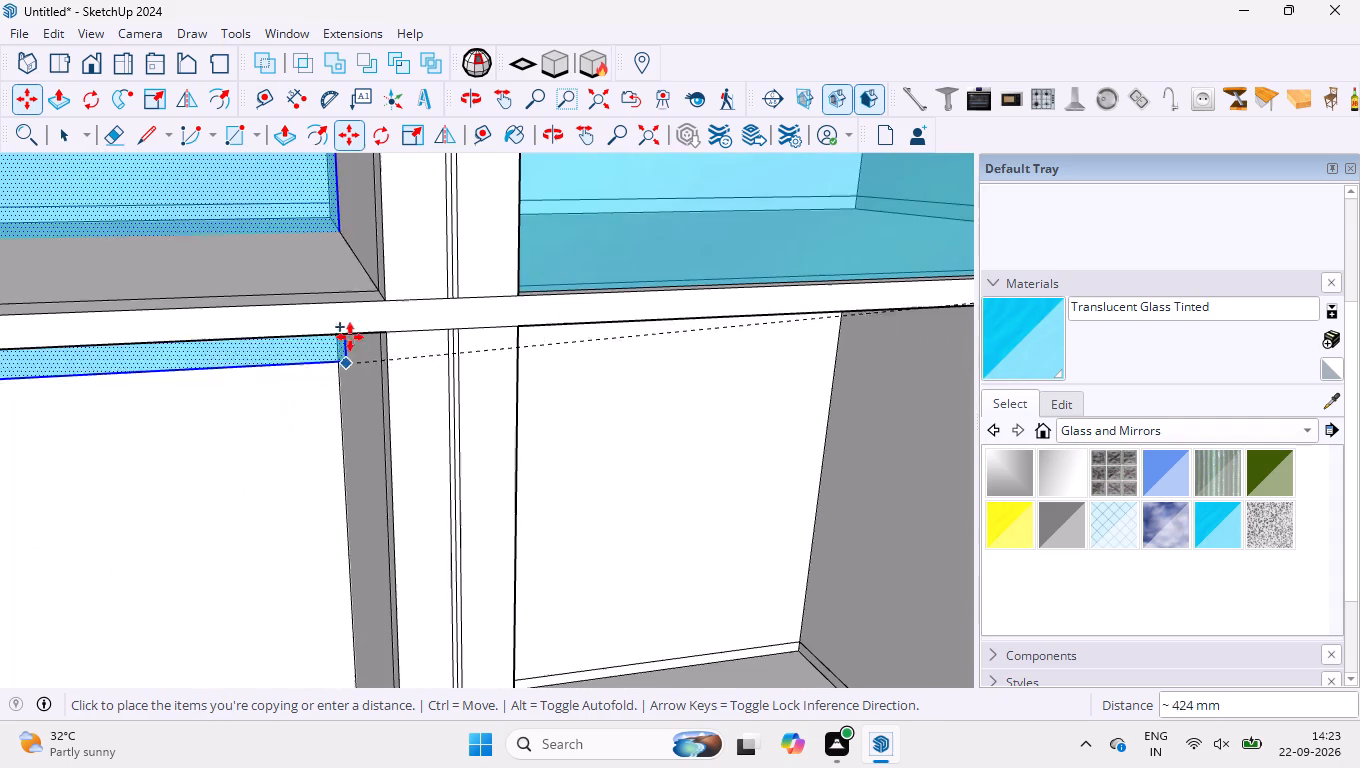
left_click(388, 302)
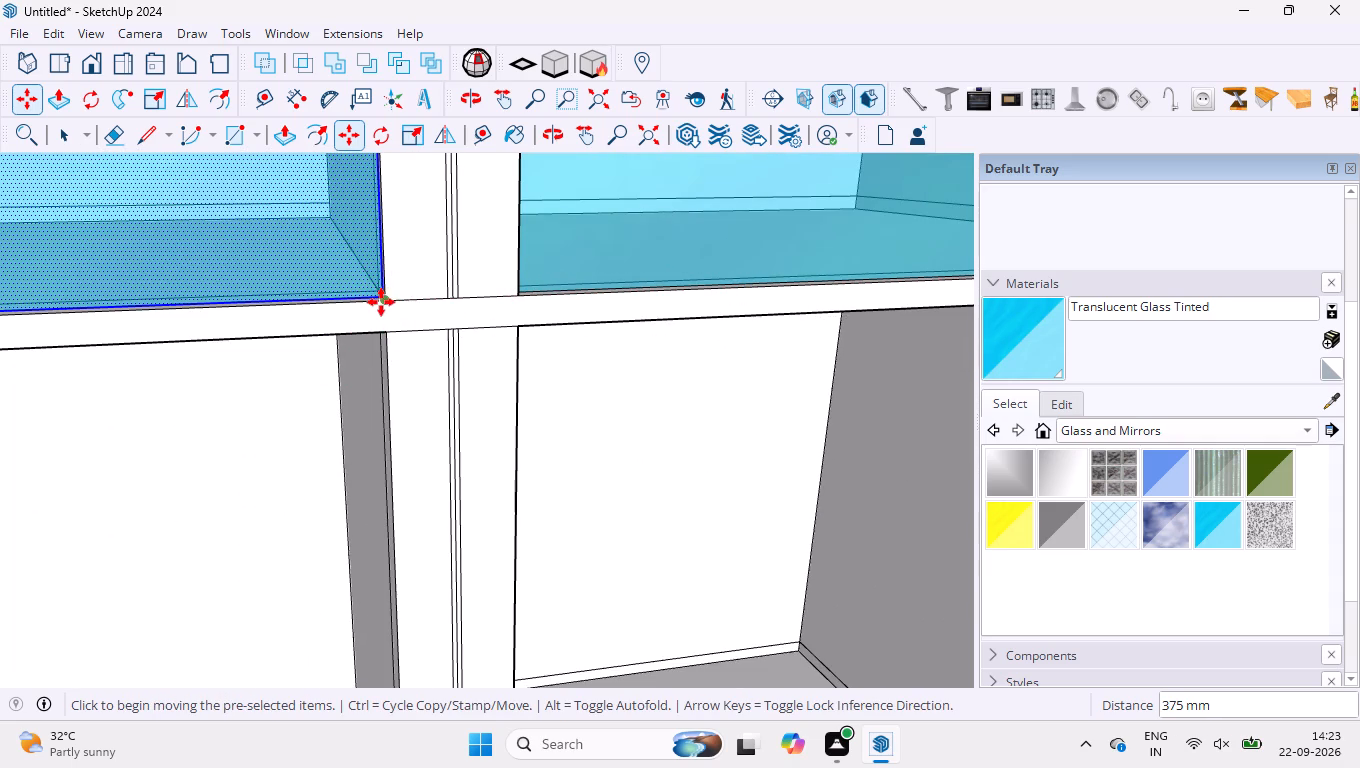
Copy the third-row left glass panel about 368 mm down into the fourth-row left opening, corner to corner.
left_click(387, 301)
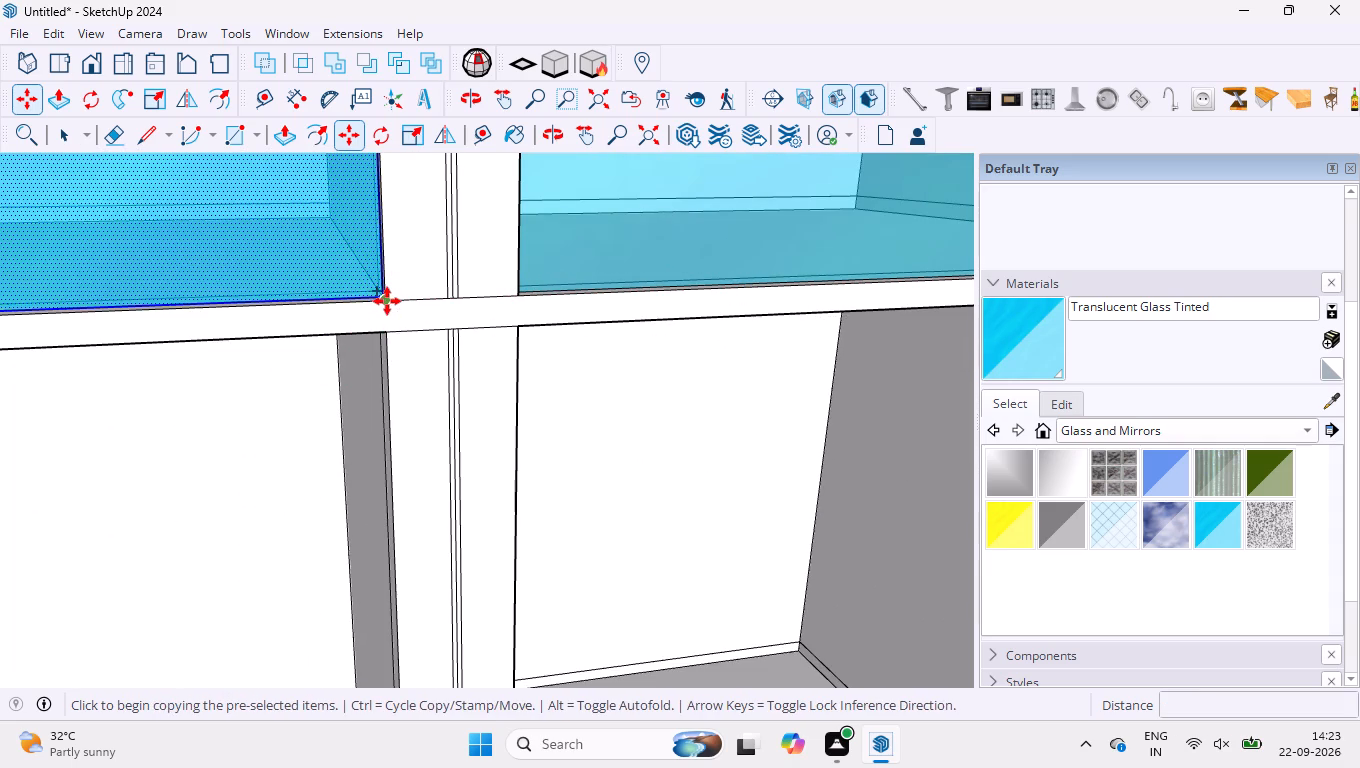
scroll(390, 365, "down", 18)
scroll(368, 428, "down", 3)
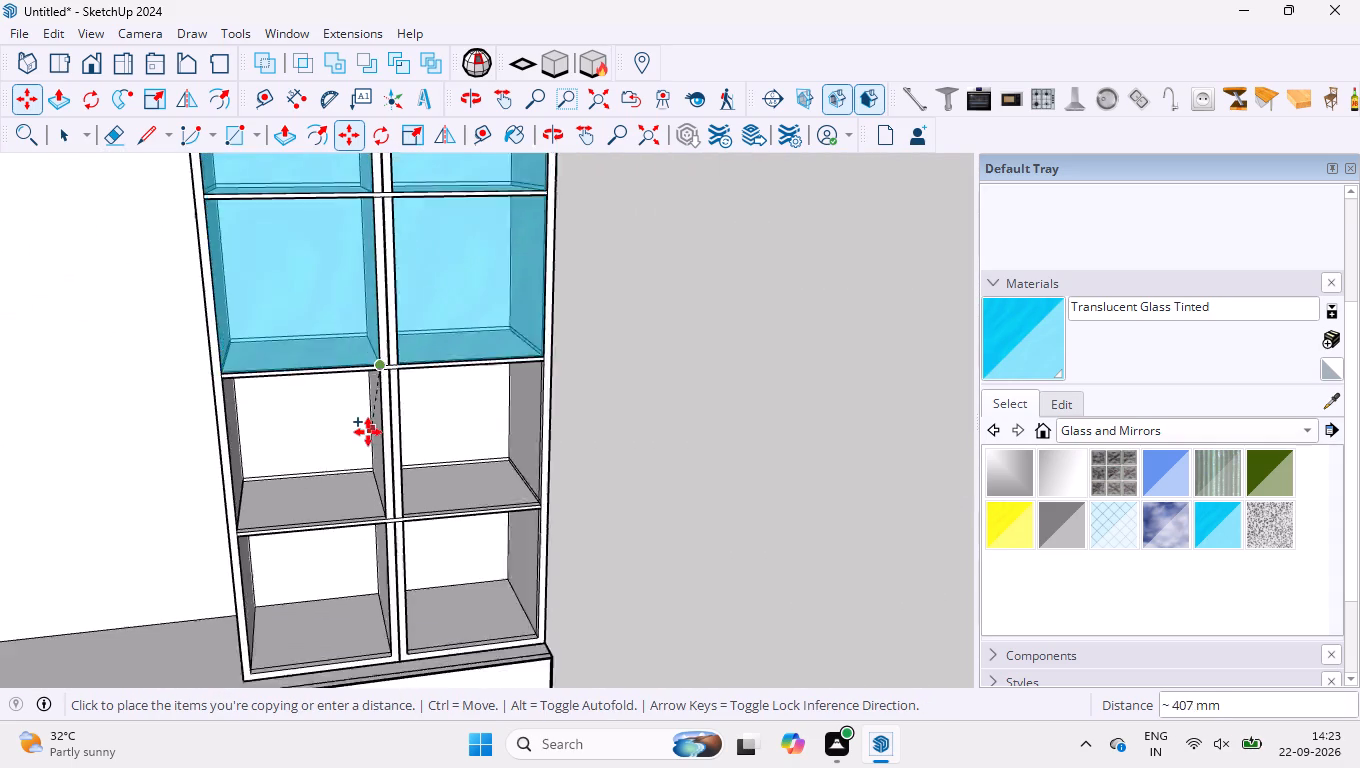
scroll(368, 432, "down", 6)
scroll(346, 592, "up", 1)
middle_click_drag(346, 589, 341, 509)
scroll(382, 435, "up", 4)
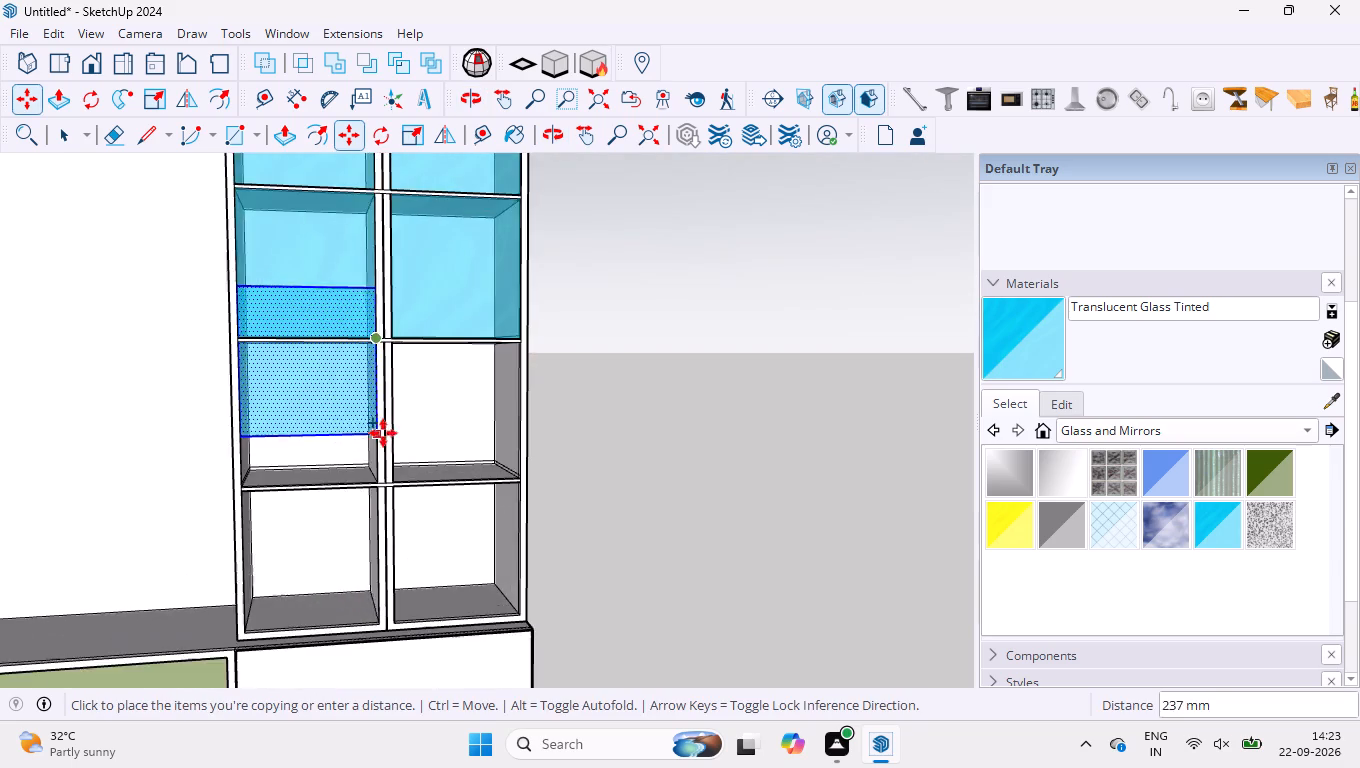
scroll(383, 433, "up", 15)
scroll(376, 482, "up", 6)
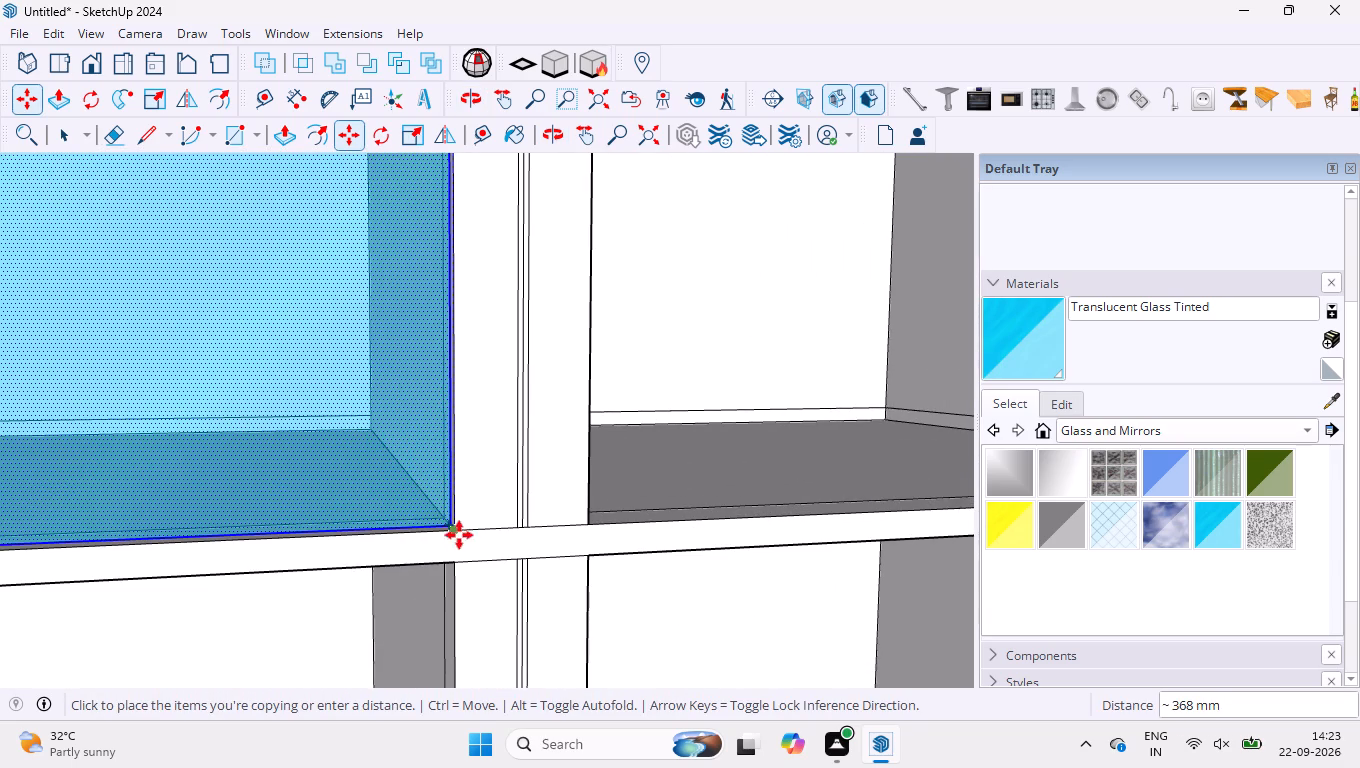
left_click(455, 531)
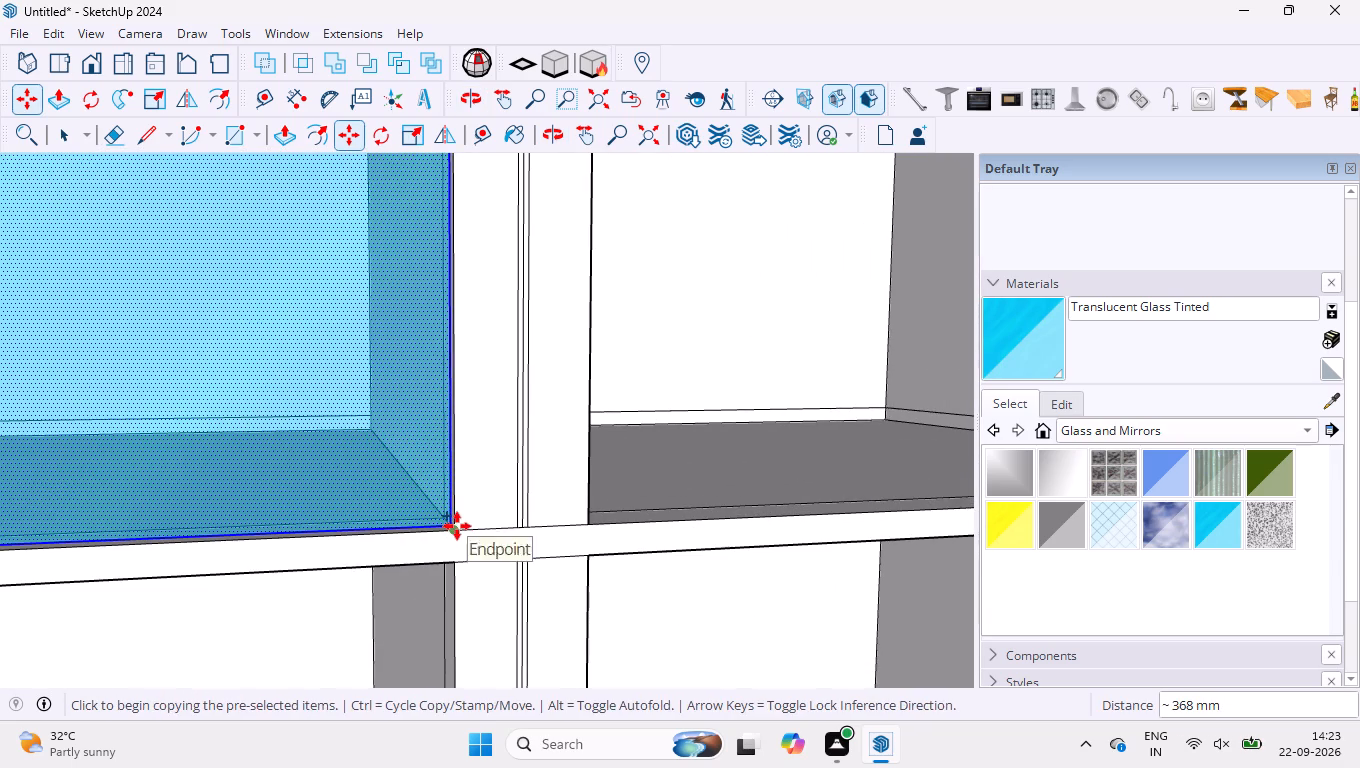
Copy the fourth-row left glass panel 375 mm across into the fourth-row right opening.
left_click(457, 526)
scroll(418, 514, "down", 14)
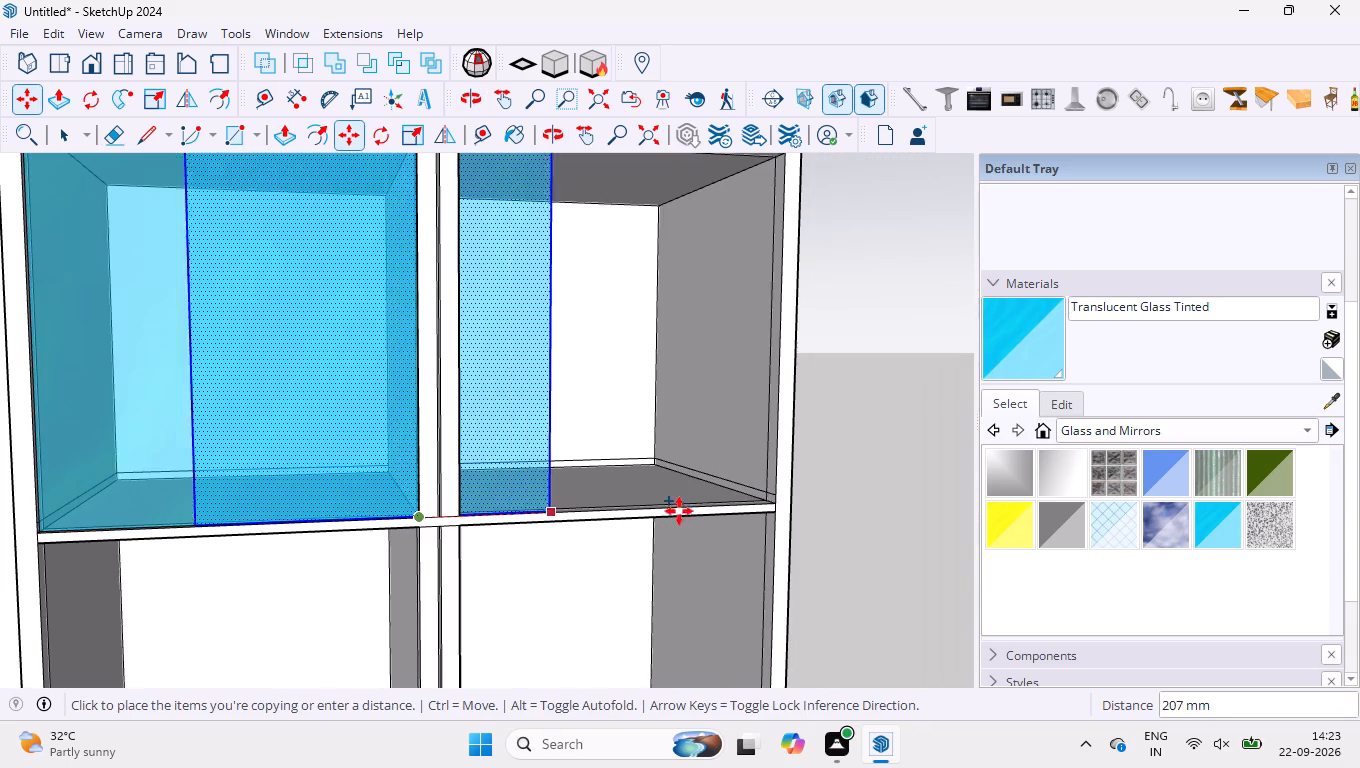
left_click(780, 506)
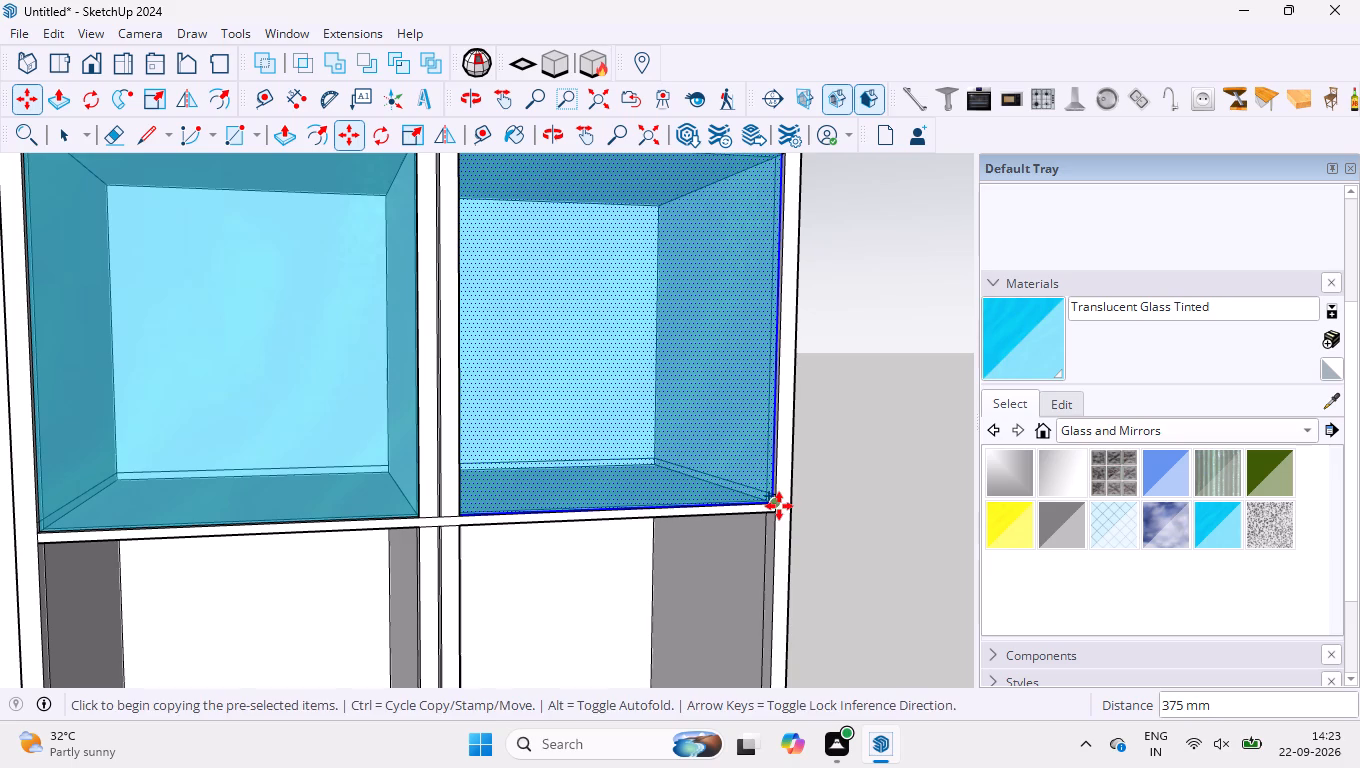
Copy the fourth-row right glass panel about 368 mm down into the bottom-right opening, corner to corner.
left_click(779, 506)
scroll(661, 475, "down", 13)
scroll(644, 583, "up", 4)
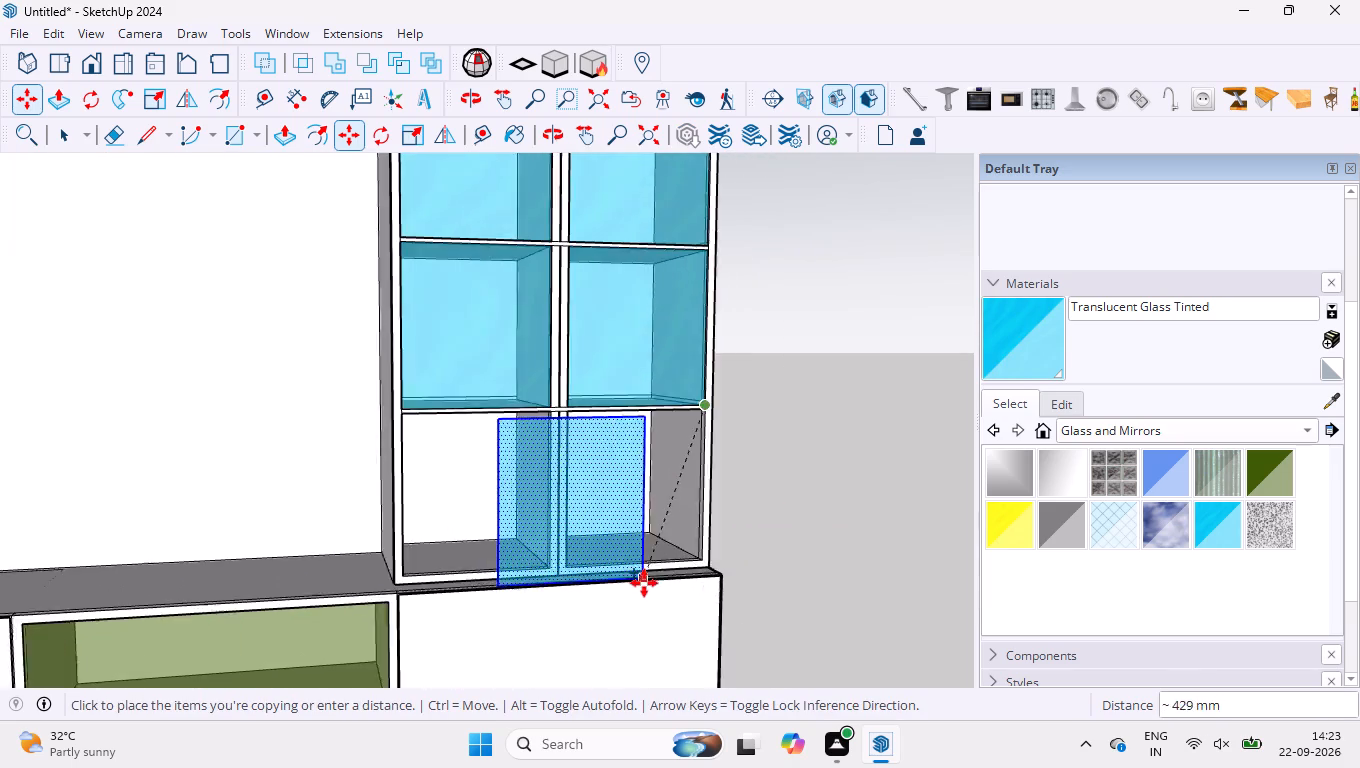
scroll(644, 583, "up", 14)
scroll(778, 414, "up", 9)
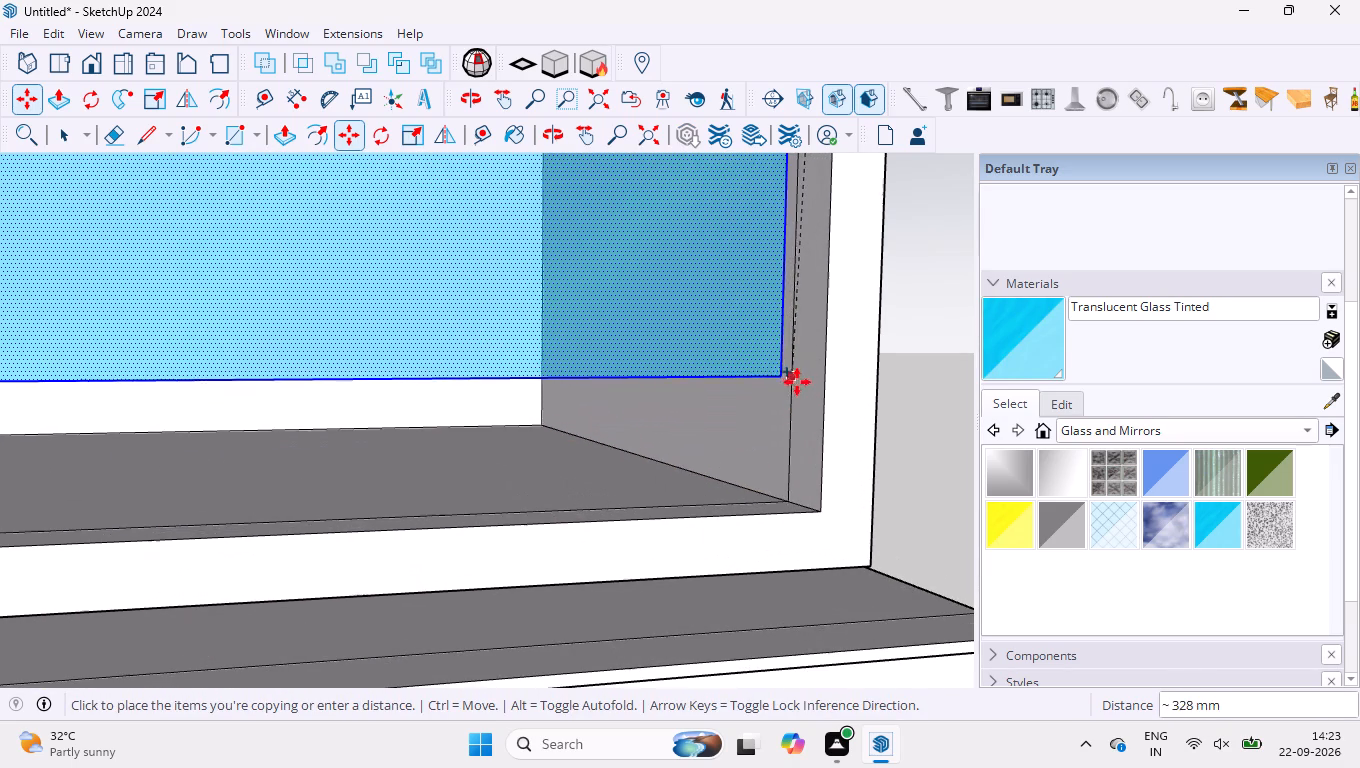
left_click(823, 509)
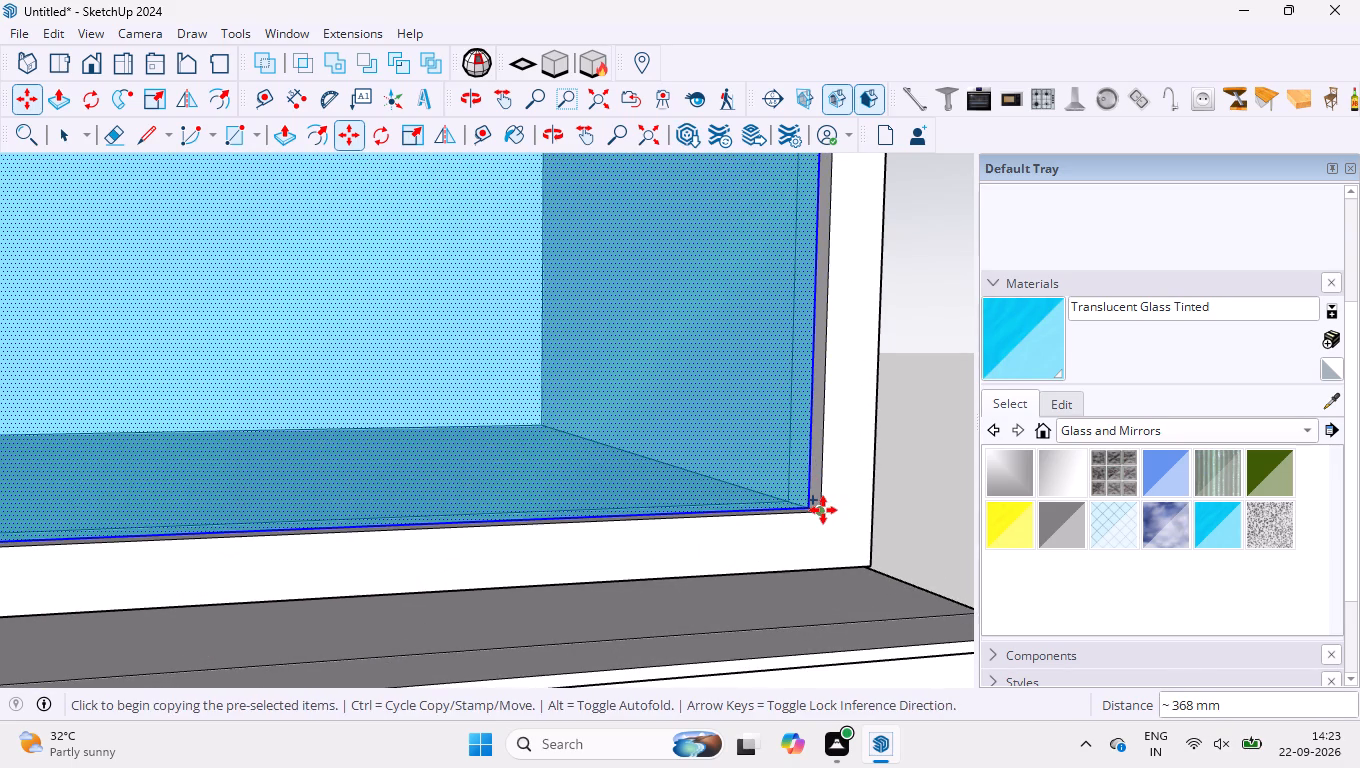
Copy the bottom-right glass panel 375 mm across into the bottom-left opening, corner to corner.
left_click(823, 510)
scroll(776, 504, "down", 13)
scroll(148, 474, "up", 5)
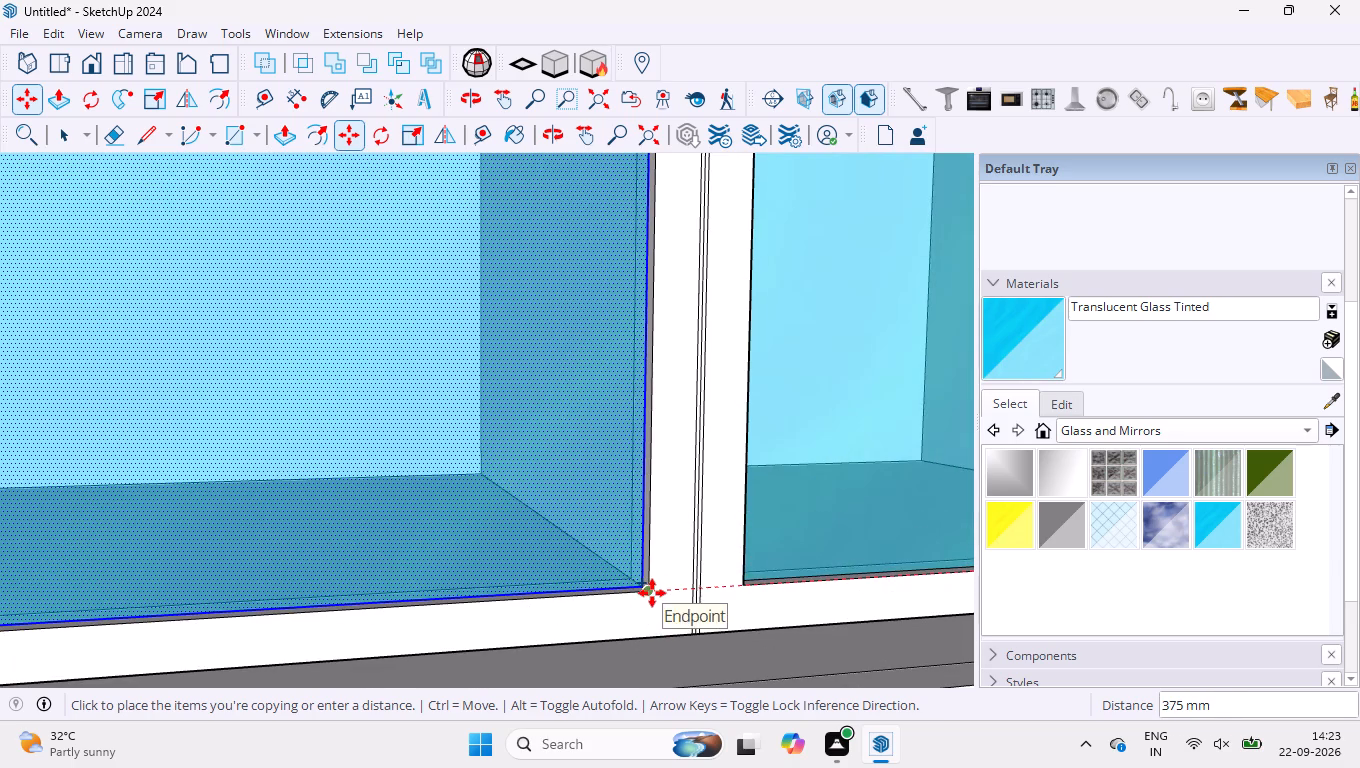
left_click(652, 592)
key("space")
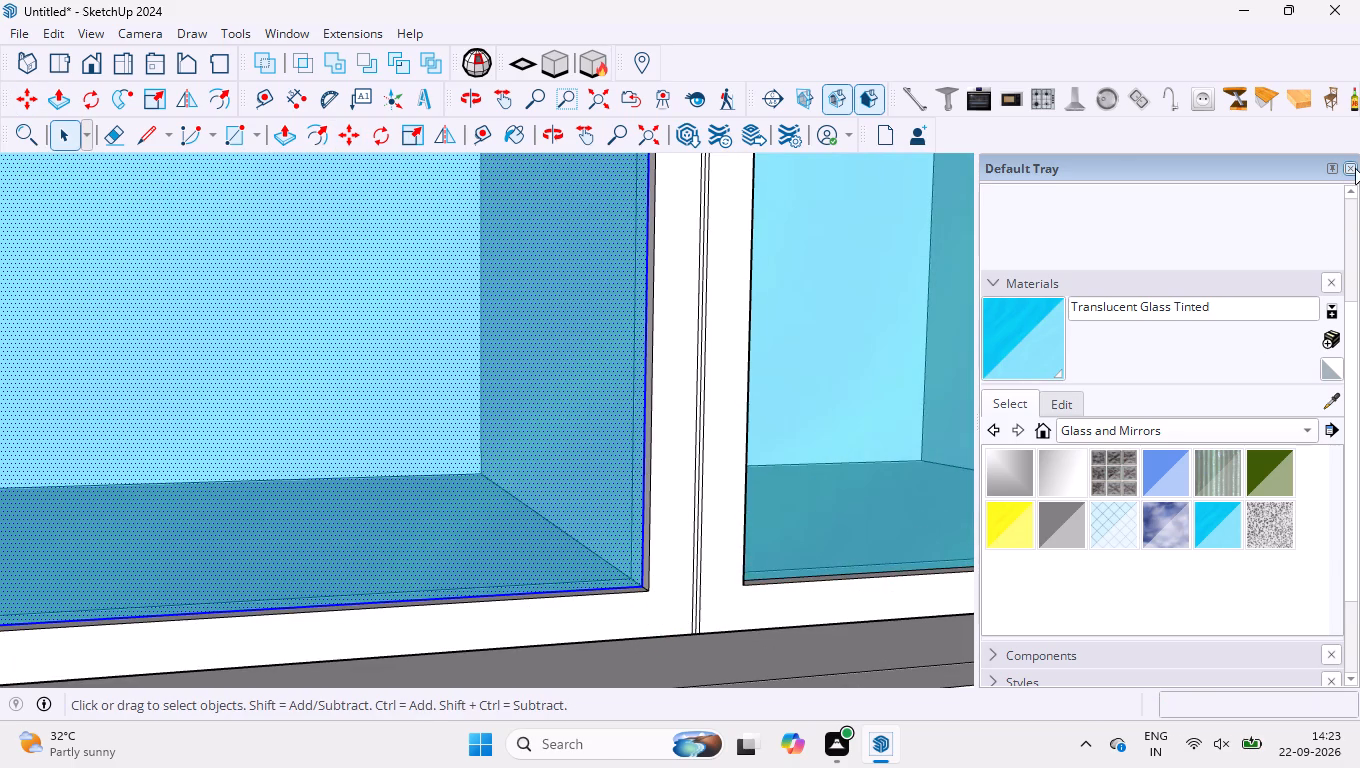
Close the Default Tray and deselect the copied glass panel.
left_click(1355, 167)
scroll(709, 428, "down", 20)
scroll(709, 428, "down", 8)
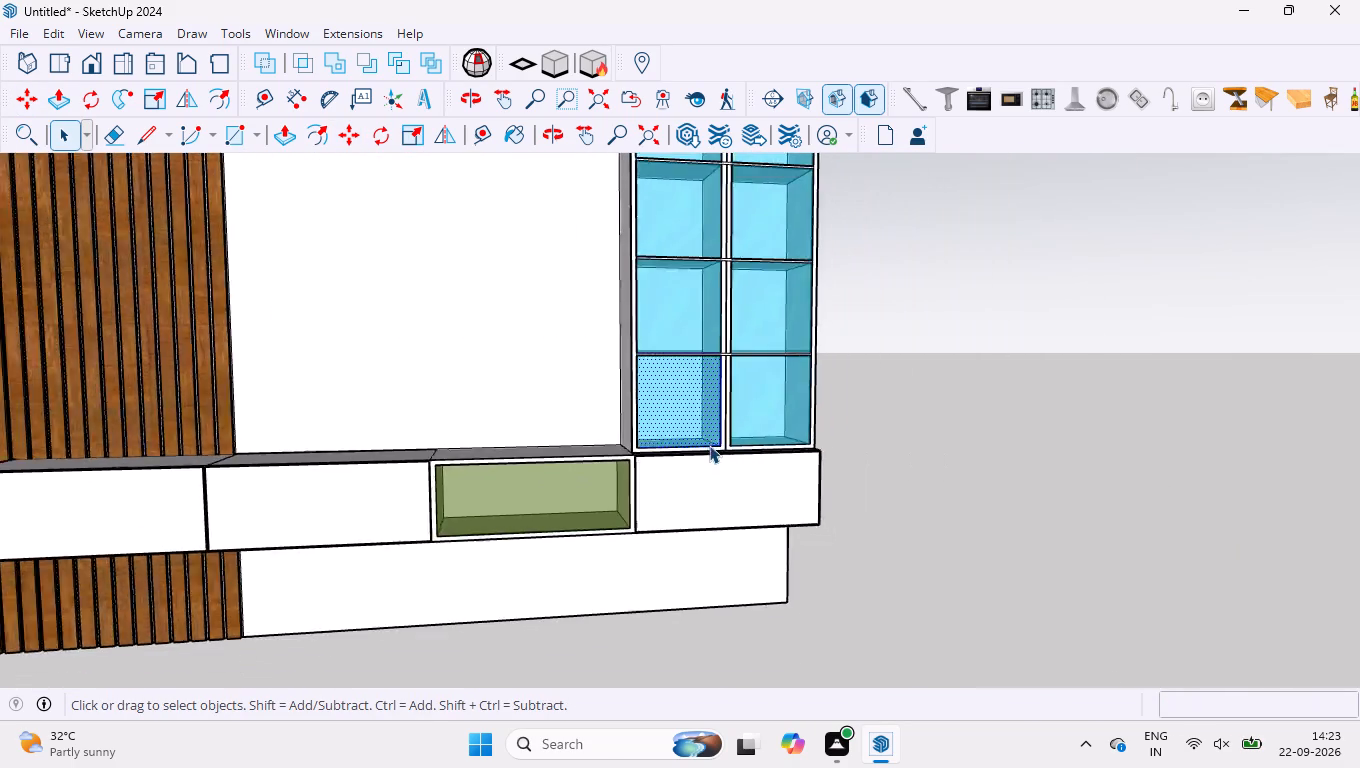
left_click(906, 497)
Examine the glass fronts up close where they meet the shelves and central divider of the shelving unit.
scroll(709, 263, "up", 10)
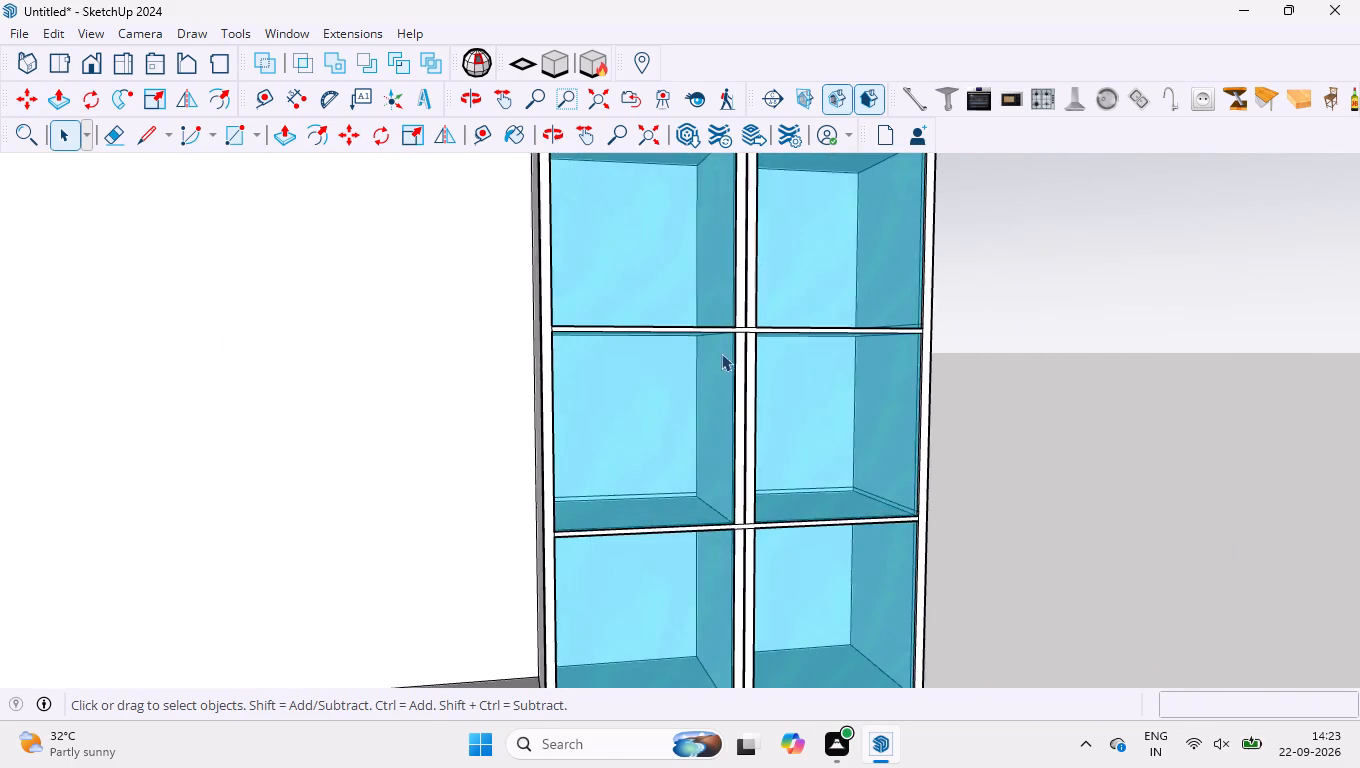
scroll(715, 340, "up", 12)
middle_click_drag(762, 338, 689, 357)
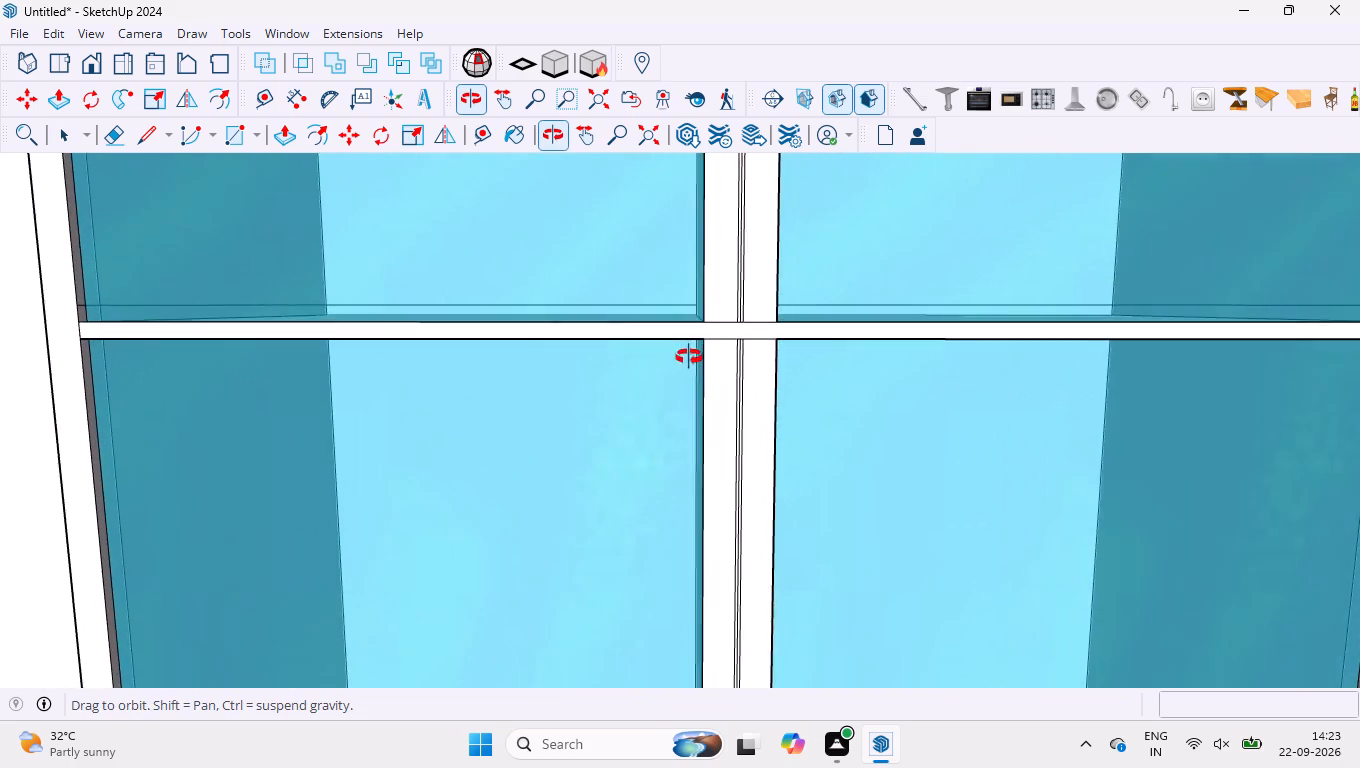
middle_click_drag(689, 357, 663, 397)
scroll(669, 365, "down", 13)
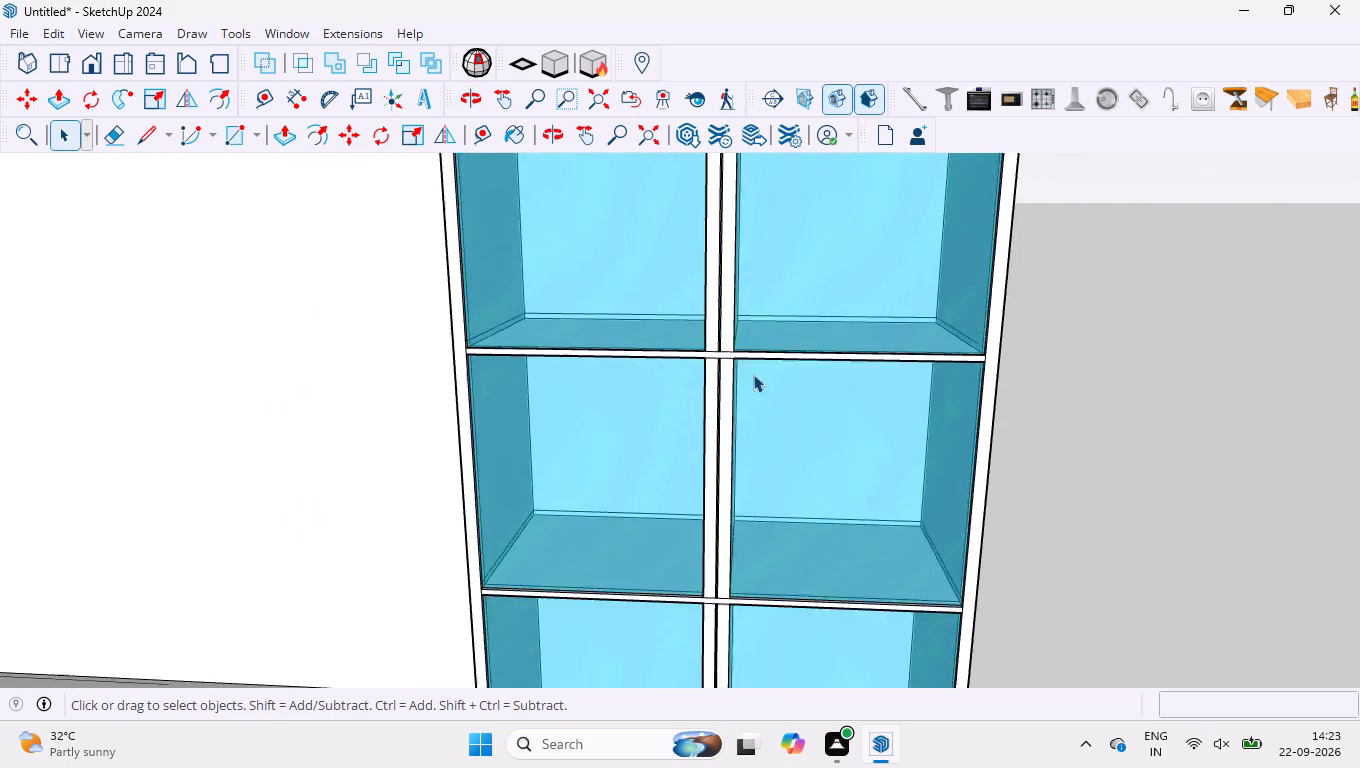
scroll(753, 374, "down", 13)
scroll(914, 392, "down", 5)
Review the whole TV wall from the front, including the slatted panel, low cabinets and glazed shelving unit.
middle_click_drag(623, 283, 642, 268)
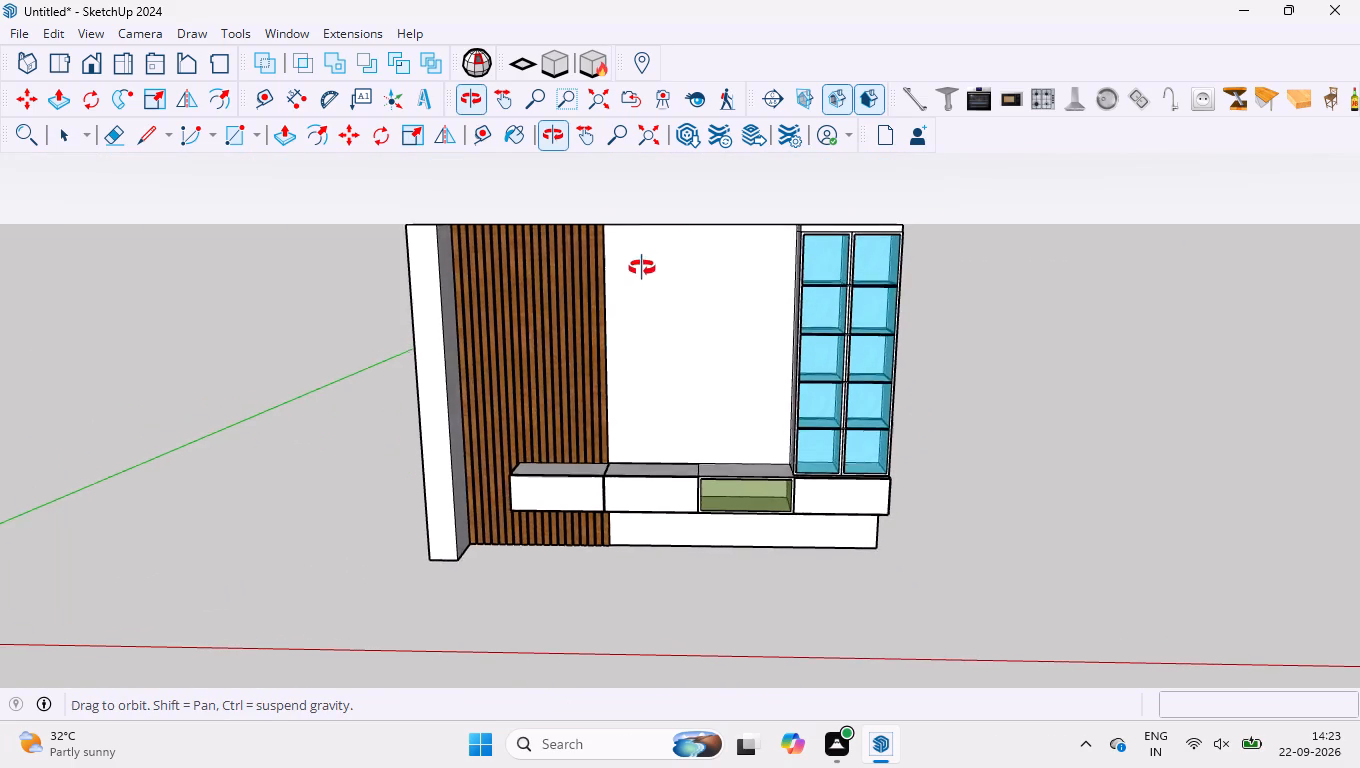
middle_click_drag(642, 268, 643, 252)
scroll(657, 264, "up", 3)
scroll(671, 302, "down", 2)
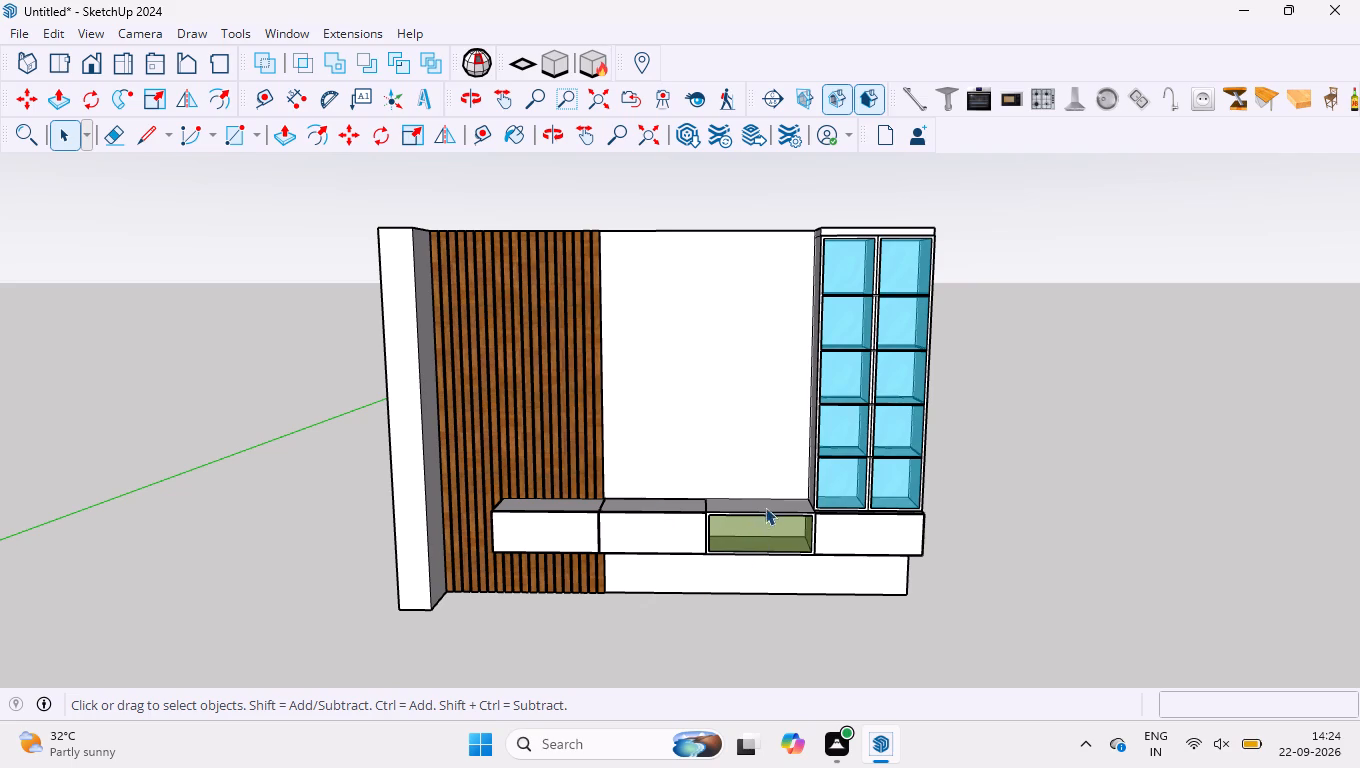
scroll(798, 500, "down", 2)
scroll(796, 396, "up", 5)
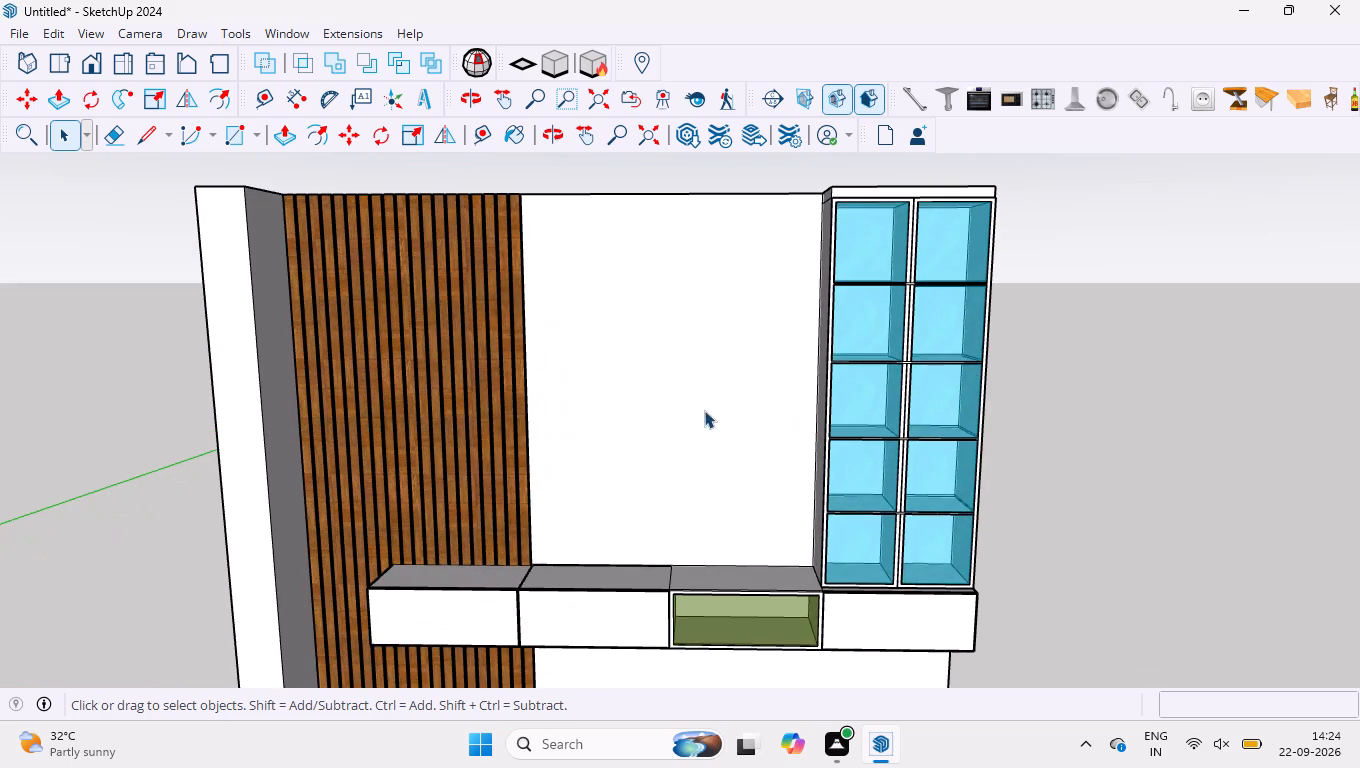
scroll(726, 439, "down", 4)
scroll(454, 305, "up", 1)
scroll(585, 430, "up", 1)
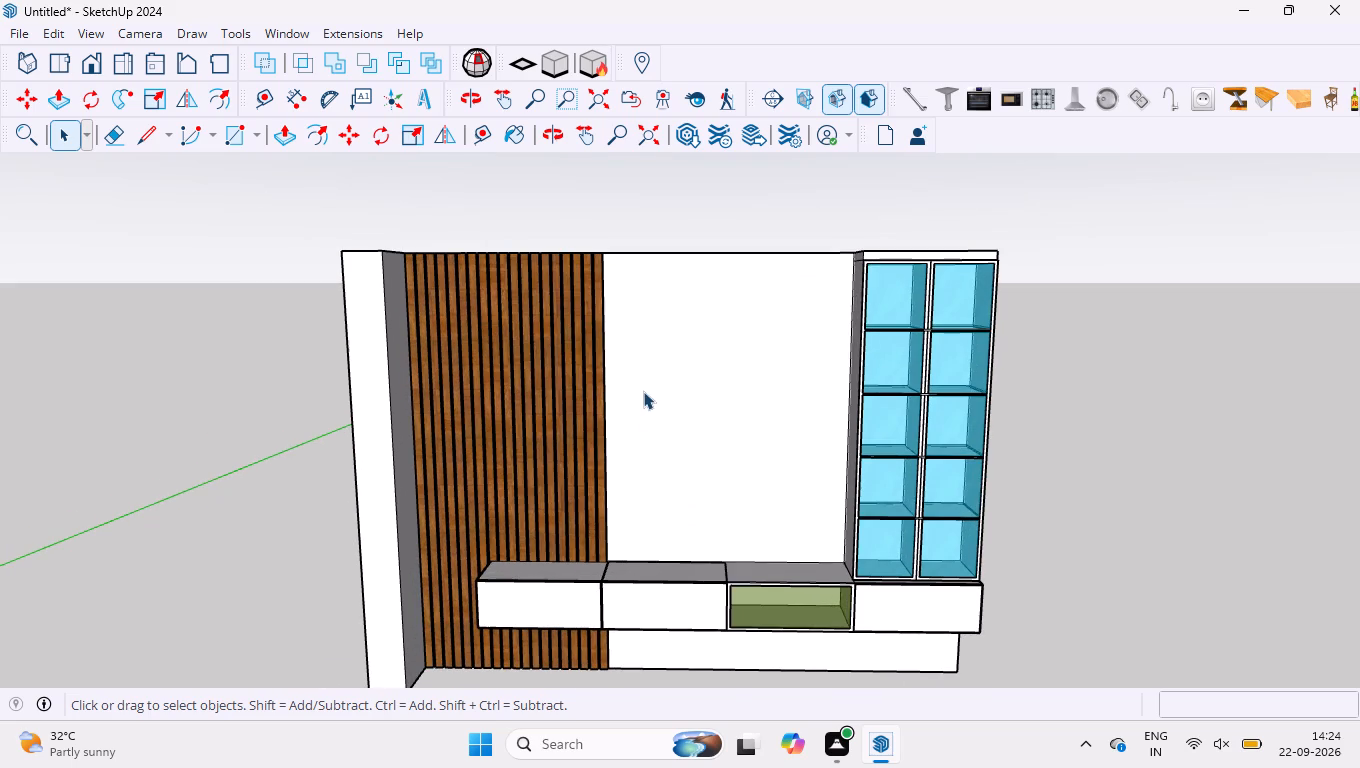
scroll(670, 284, "up", 2)
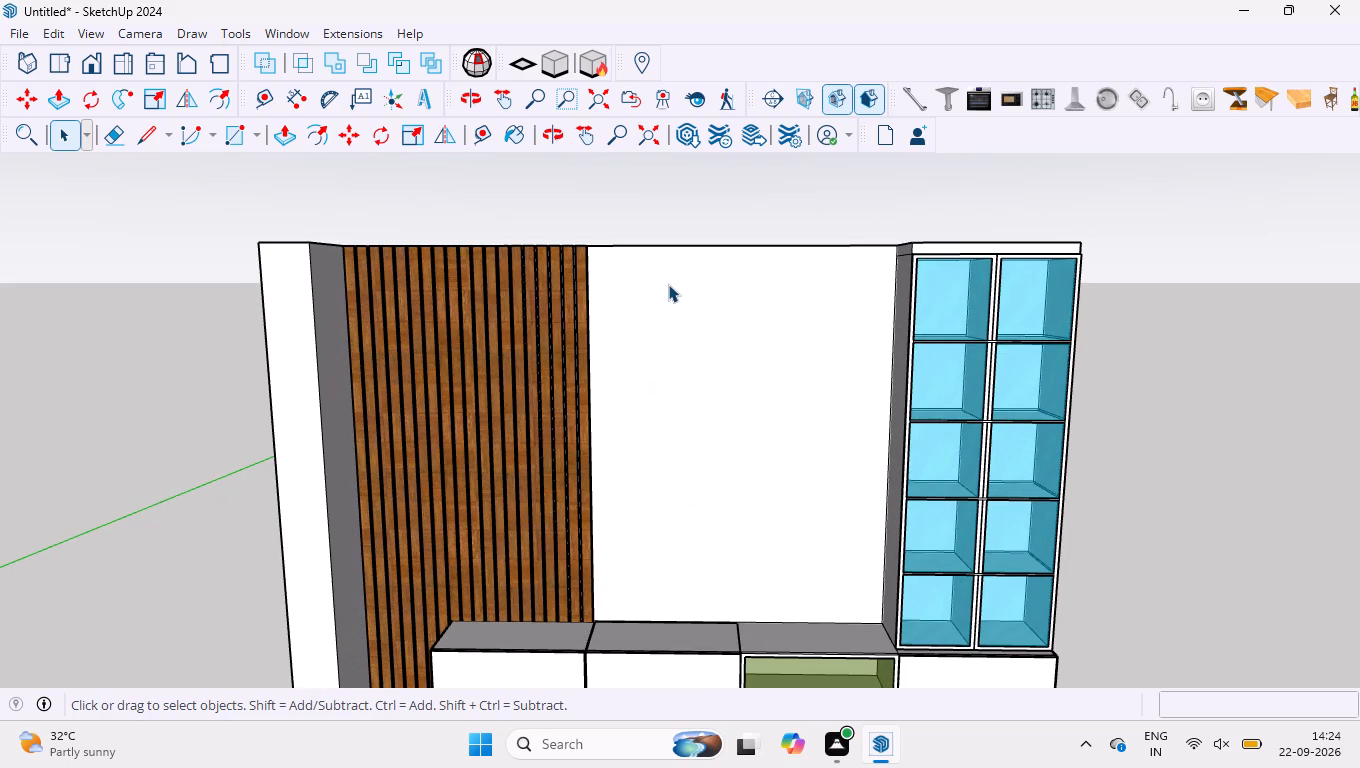
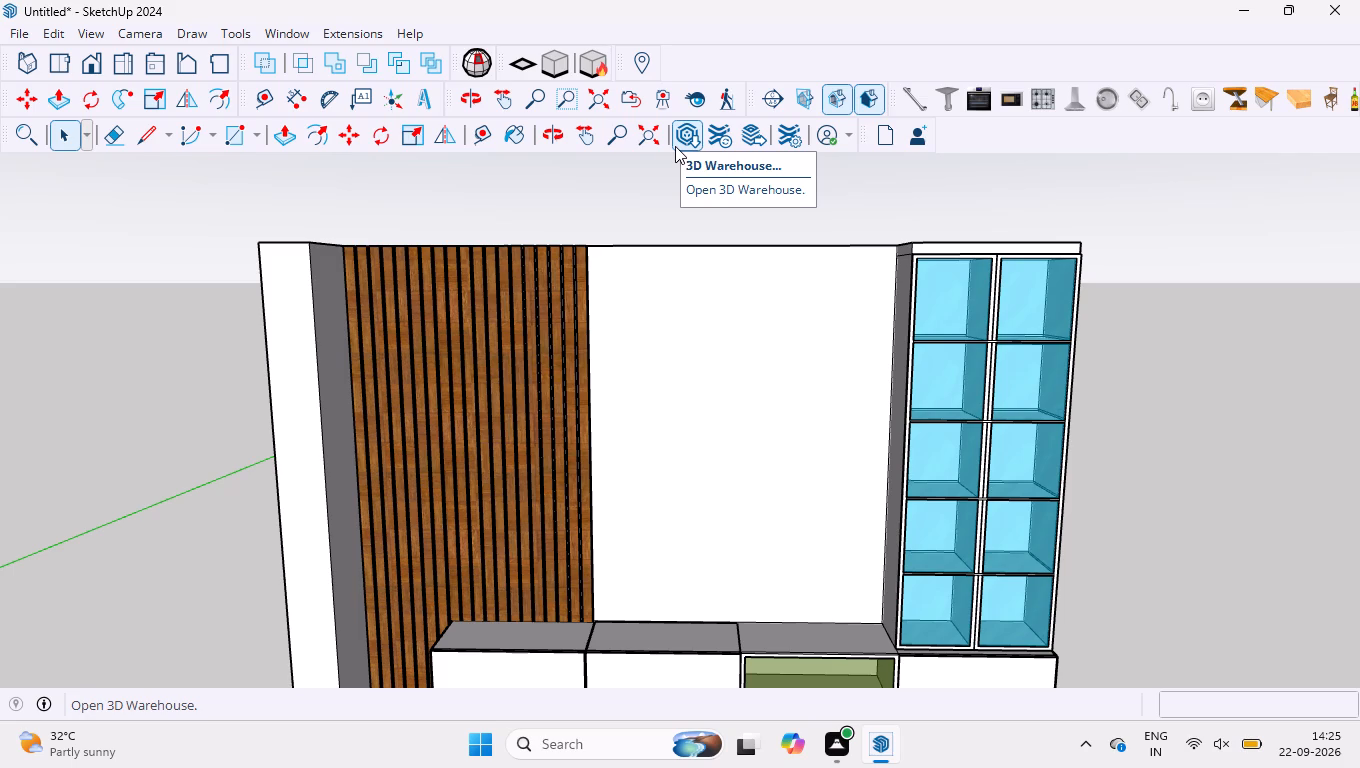
Examine the slatted wood panel and the whole TV wall unit from the front and the side.
scroll(683, 325, "down", 2)
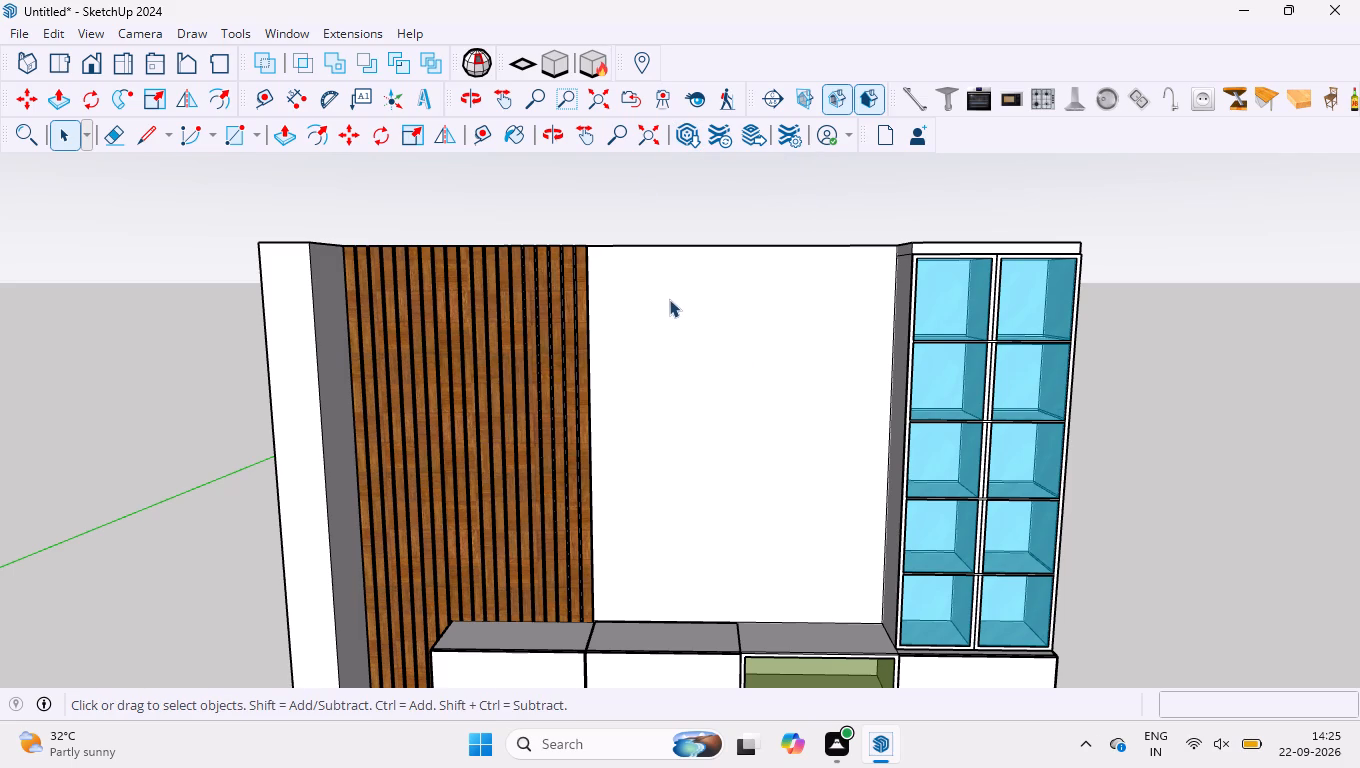
scroll(669, 299, "down", 6)
scroll(633, 323, "up", 10)
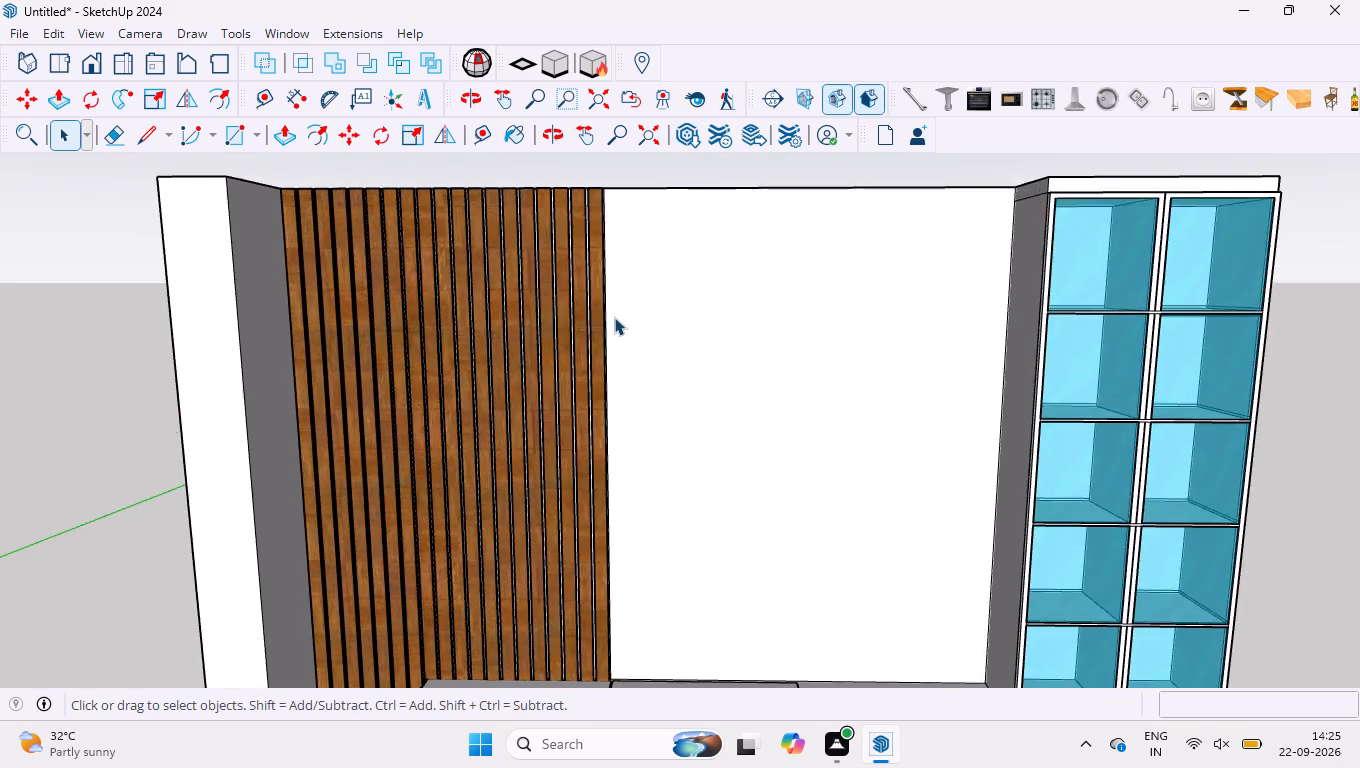
scroll(605, 323, "up", 19)
scroll(594, 354, "up", 3)
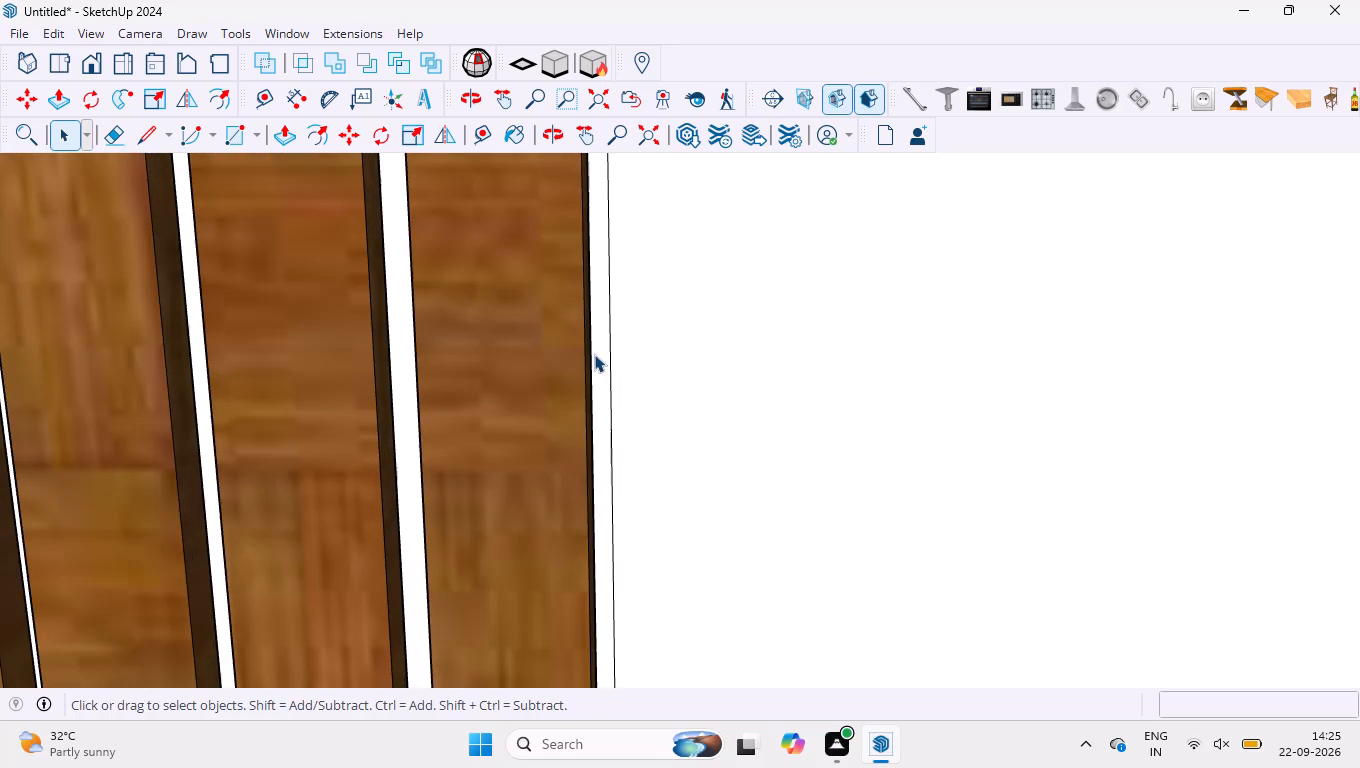
scroll(575, 342, "down", 7)
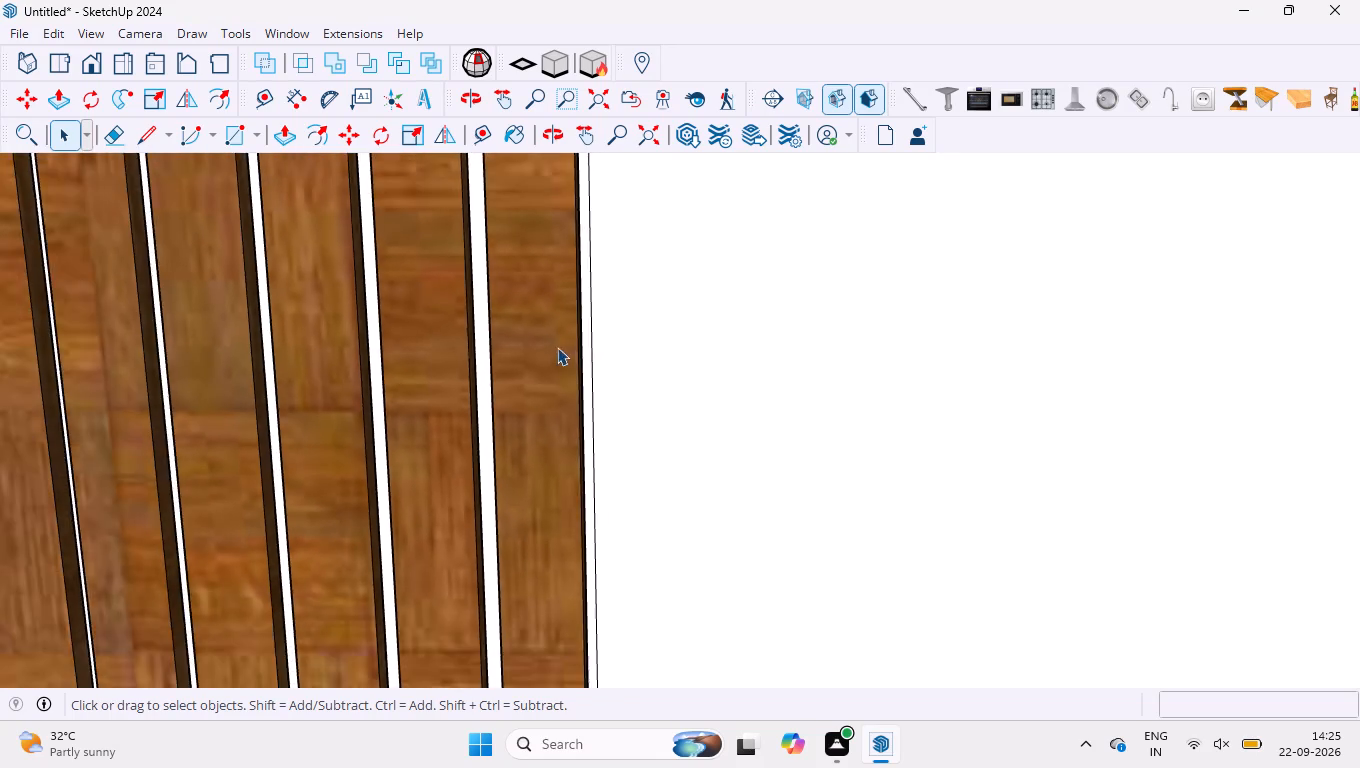
scroll(530, 391, "down", 9)
scroll(508, 399, "down", 18)
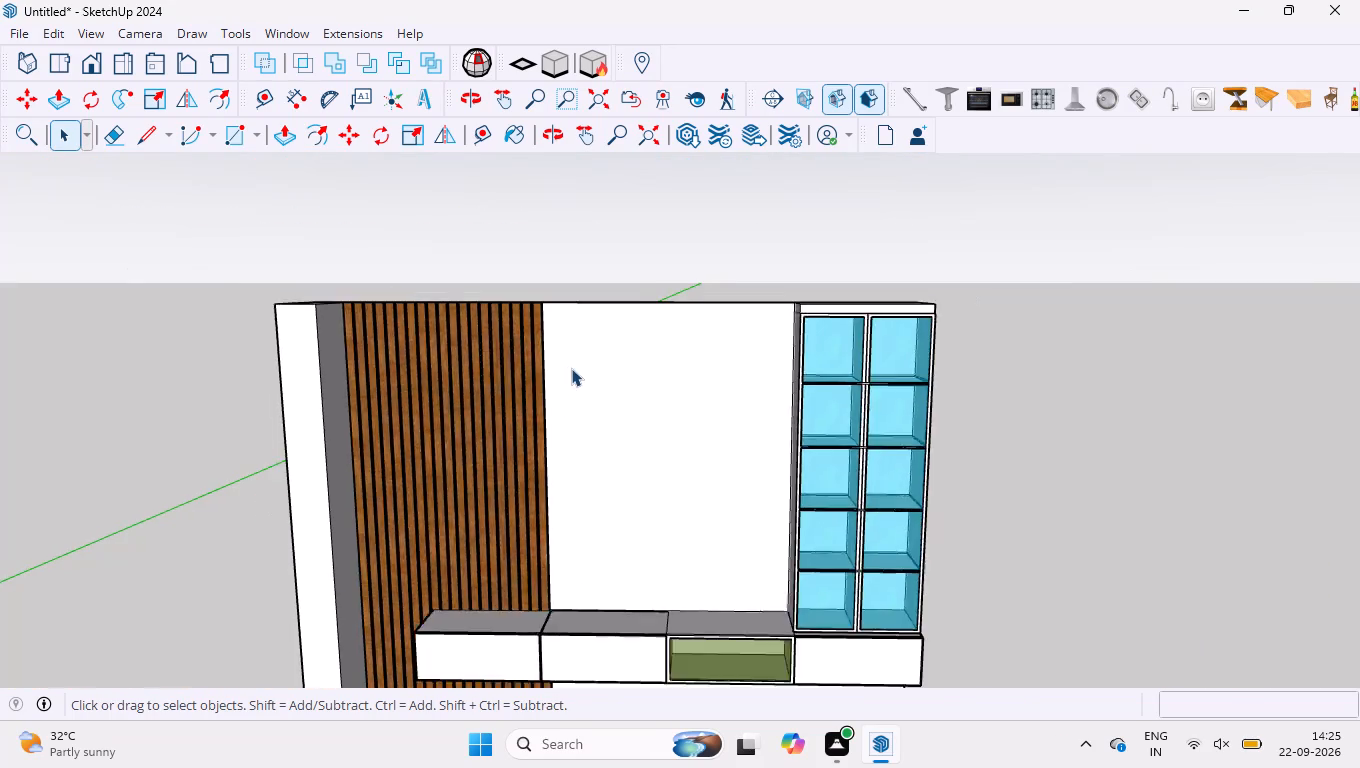
scroll(721, 574, "up", 3)
scroll(893, 578, "up", 1)
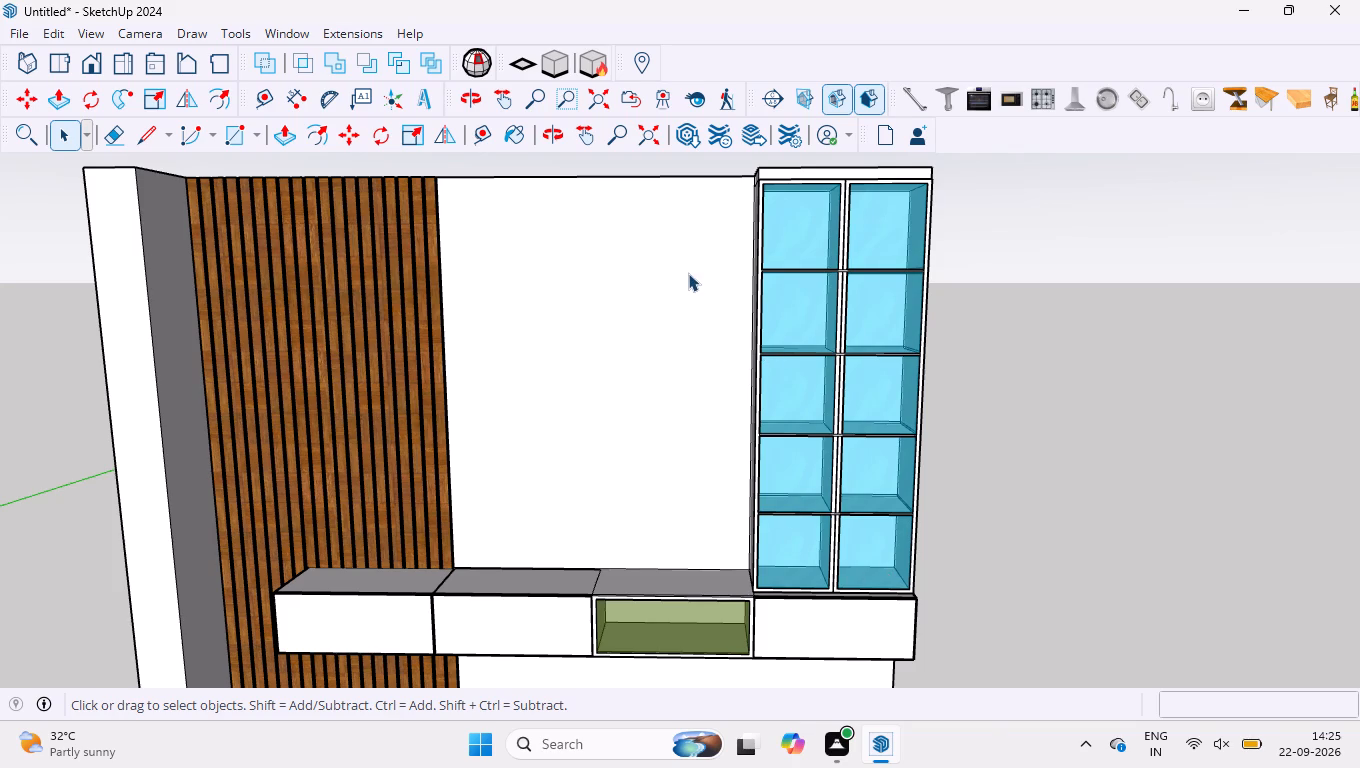
scroll(683, 260, "down", 4)
middle_click_drag(859, 280, 461, 339)
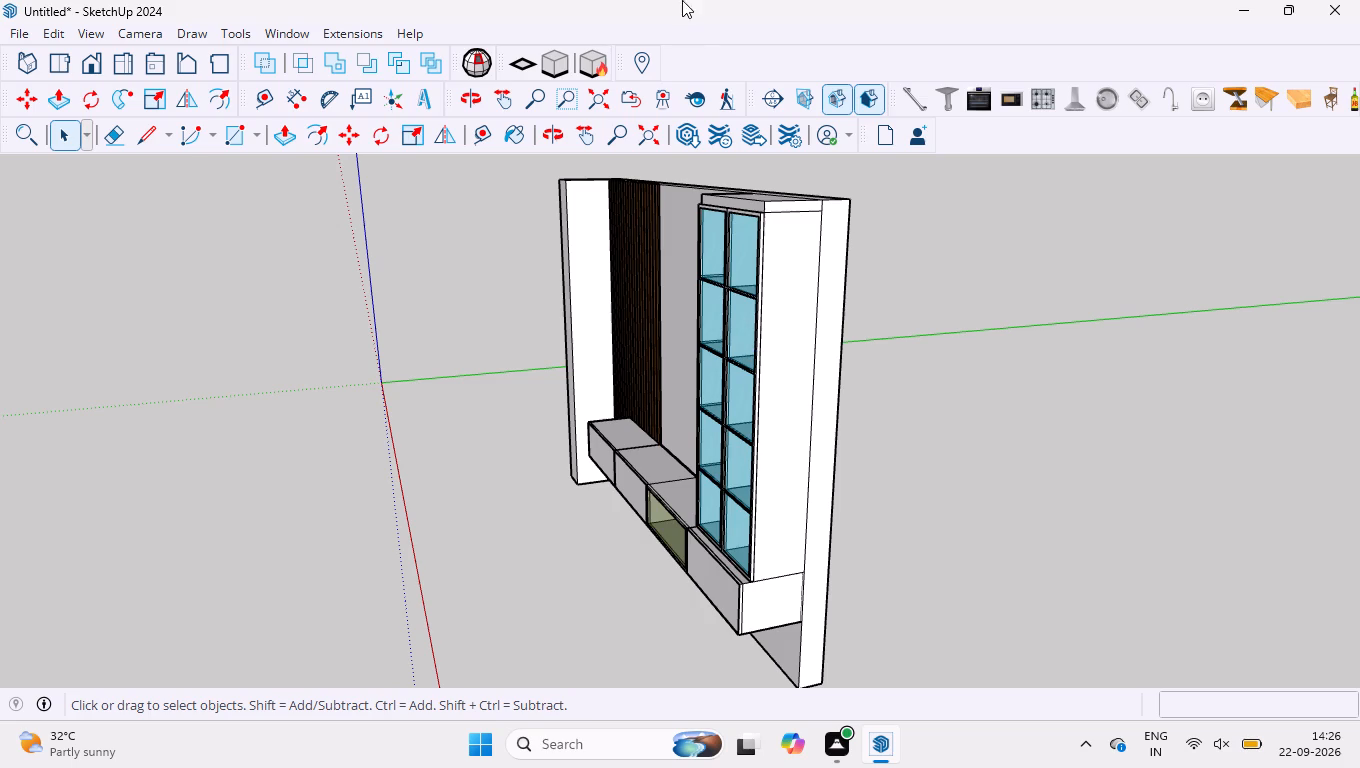
scroll(216, 146, "up", 2)
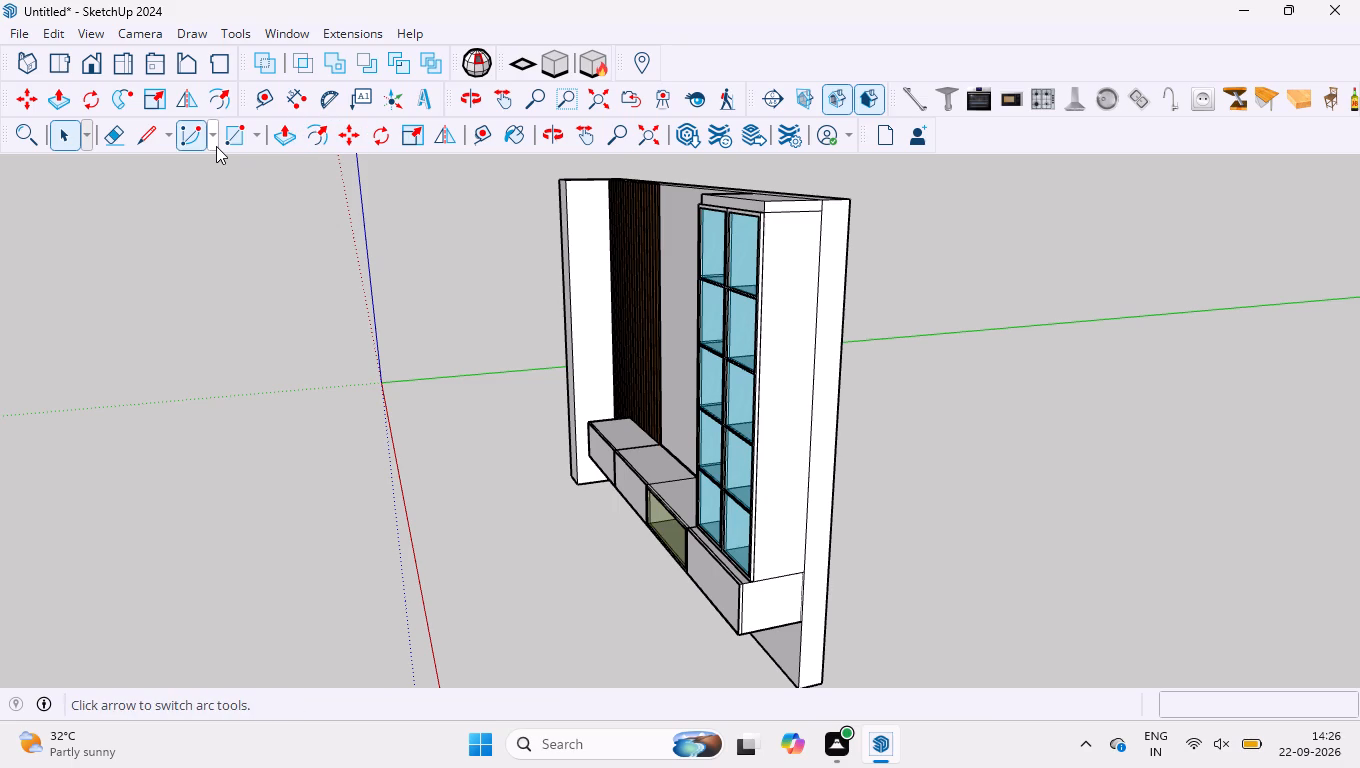
scroll(228, 144, "up", 3)
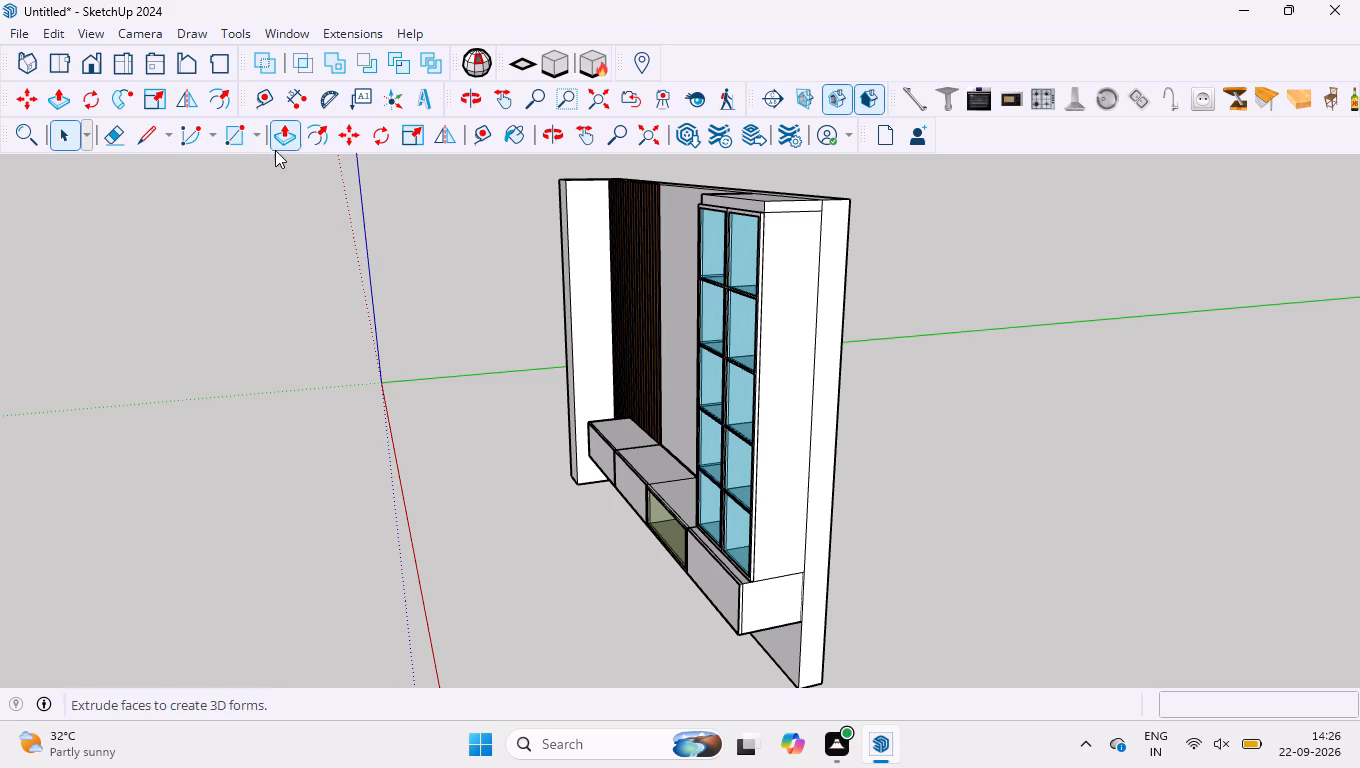
Hide the glass face of the top compartment in the display cabinet's column nearest the blank wall panel.
middle_click_drag(595, 314, 904, 283)
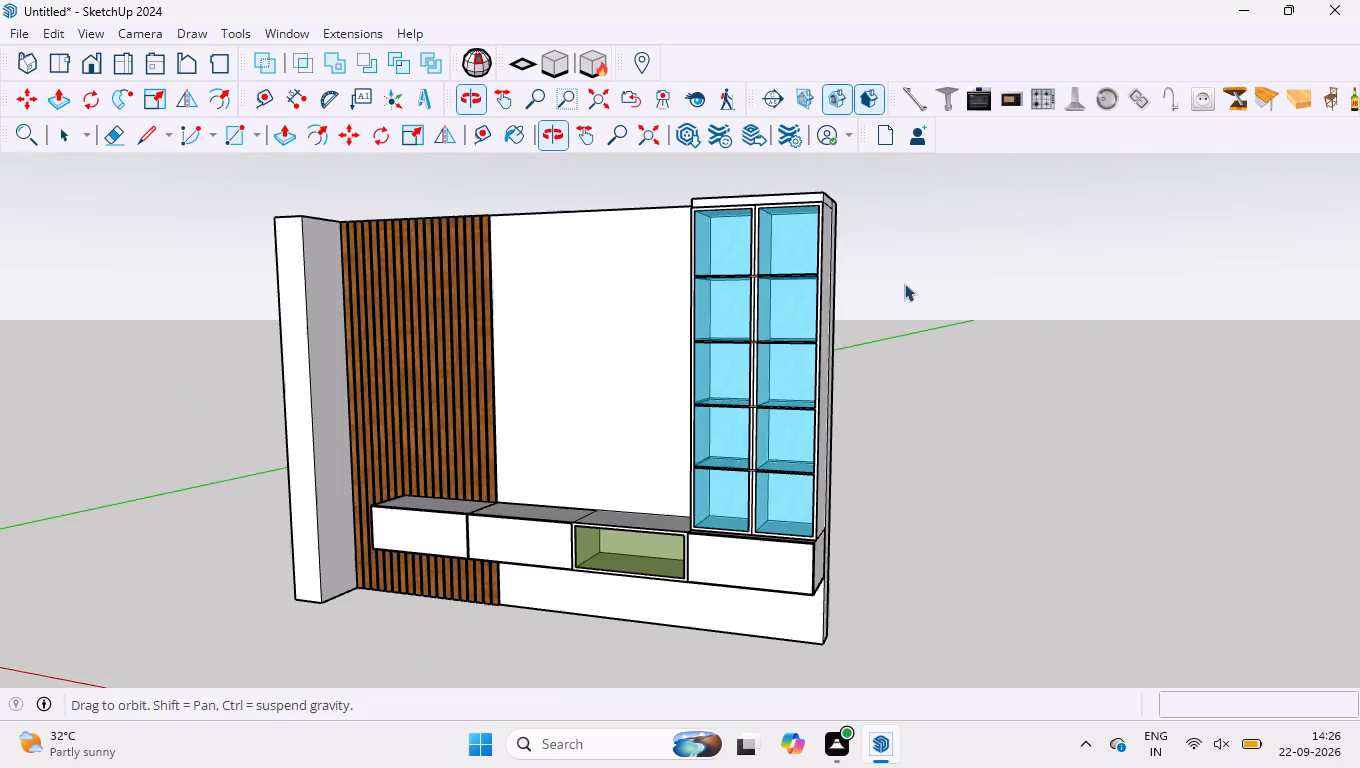
scroll(685, 204, "up", 6)
middle_click_drag(707, 246, 877, 309)
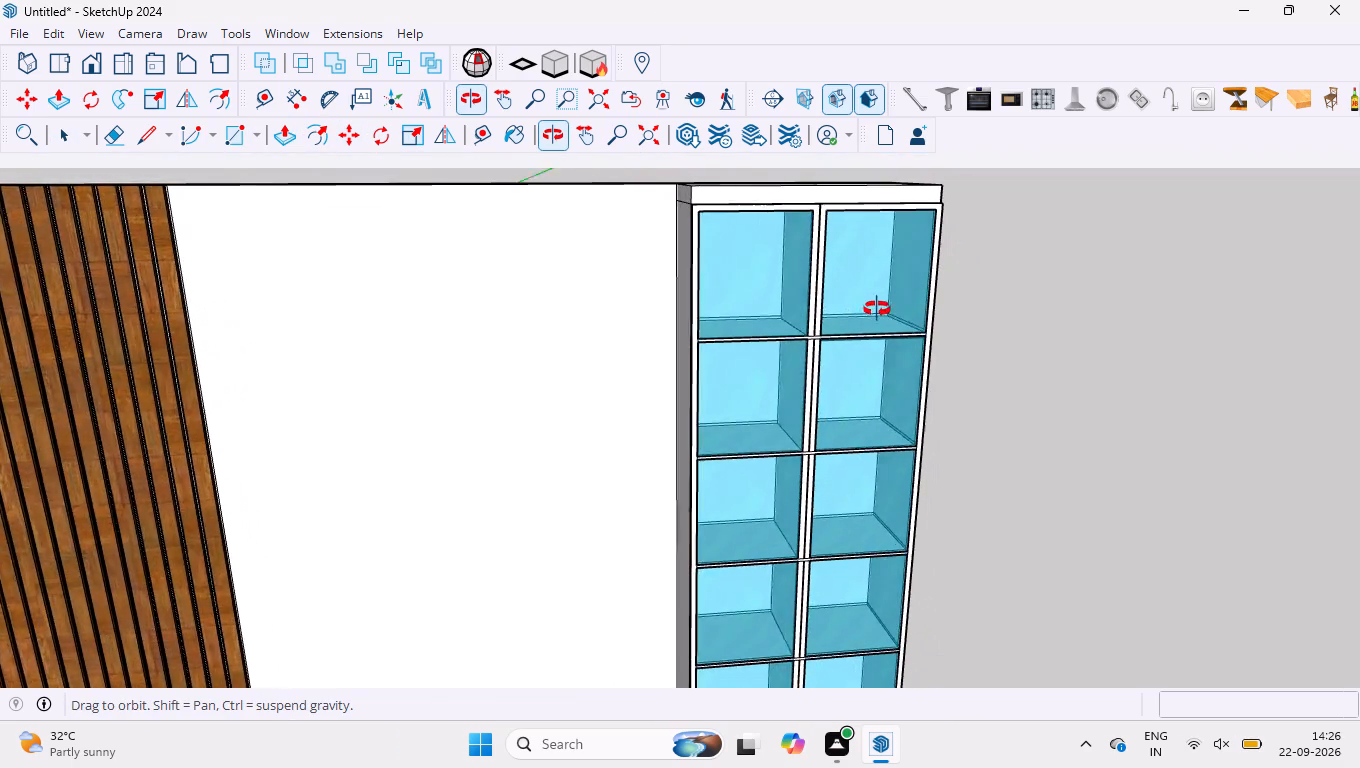
middle_click_drag(877, 309, 902, 389)
scroll(747, 246, "up", 7)
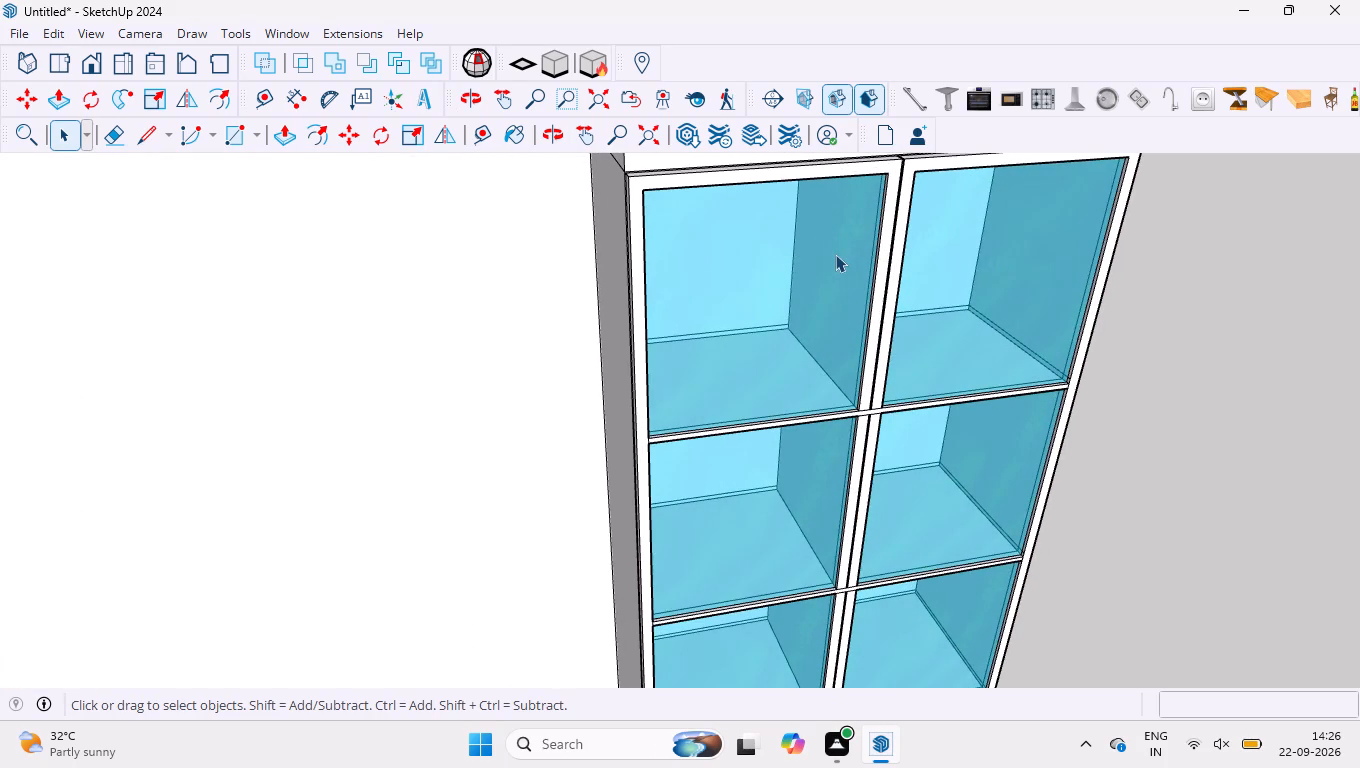
left_click(743, 274)
right_click(743, 274)
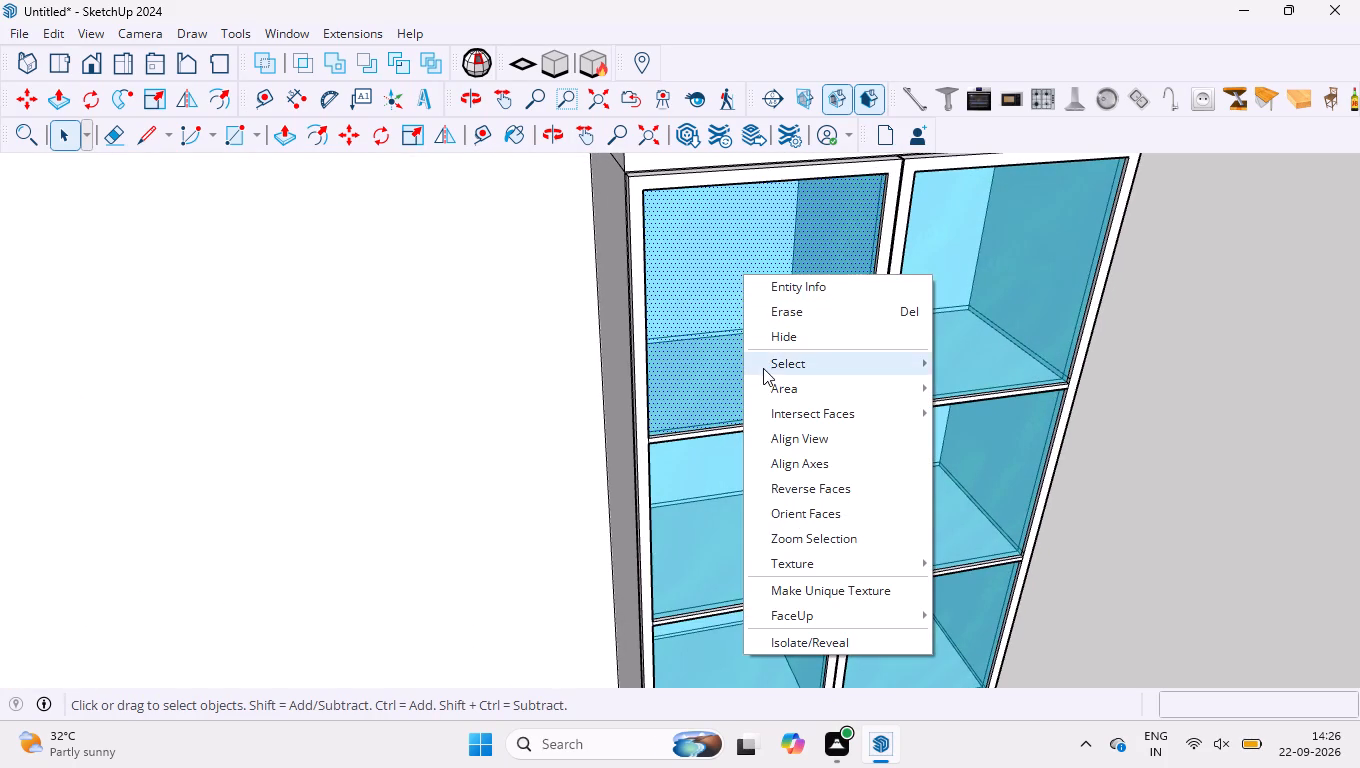
left_click(777, 338)
Inspect the inside of the uncovered top compartment and its frame edges.
scroll(805, 378, "up", 7)
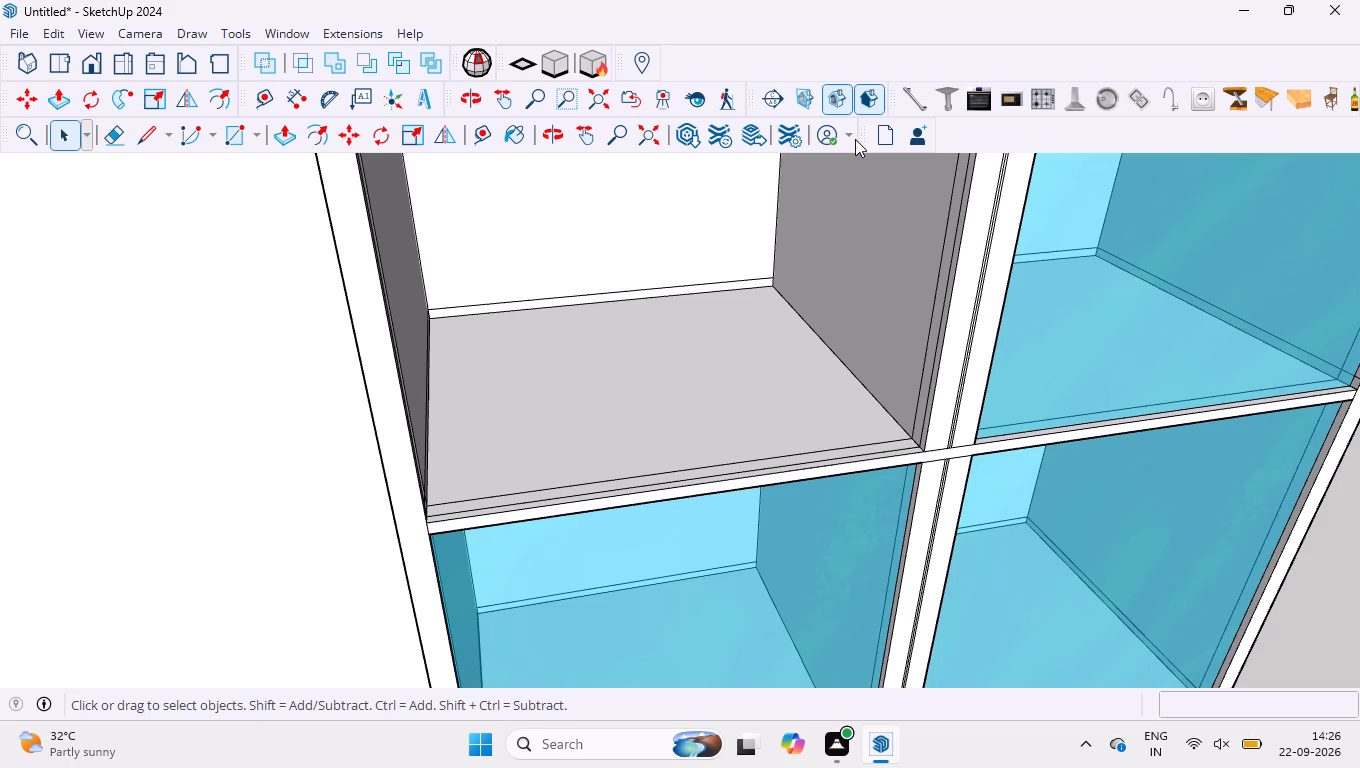
scroll(844, 33, "down", 2)
scroll(545, 289, "down", 3)
middle_click_drag(314, 363, 464, 377)
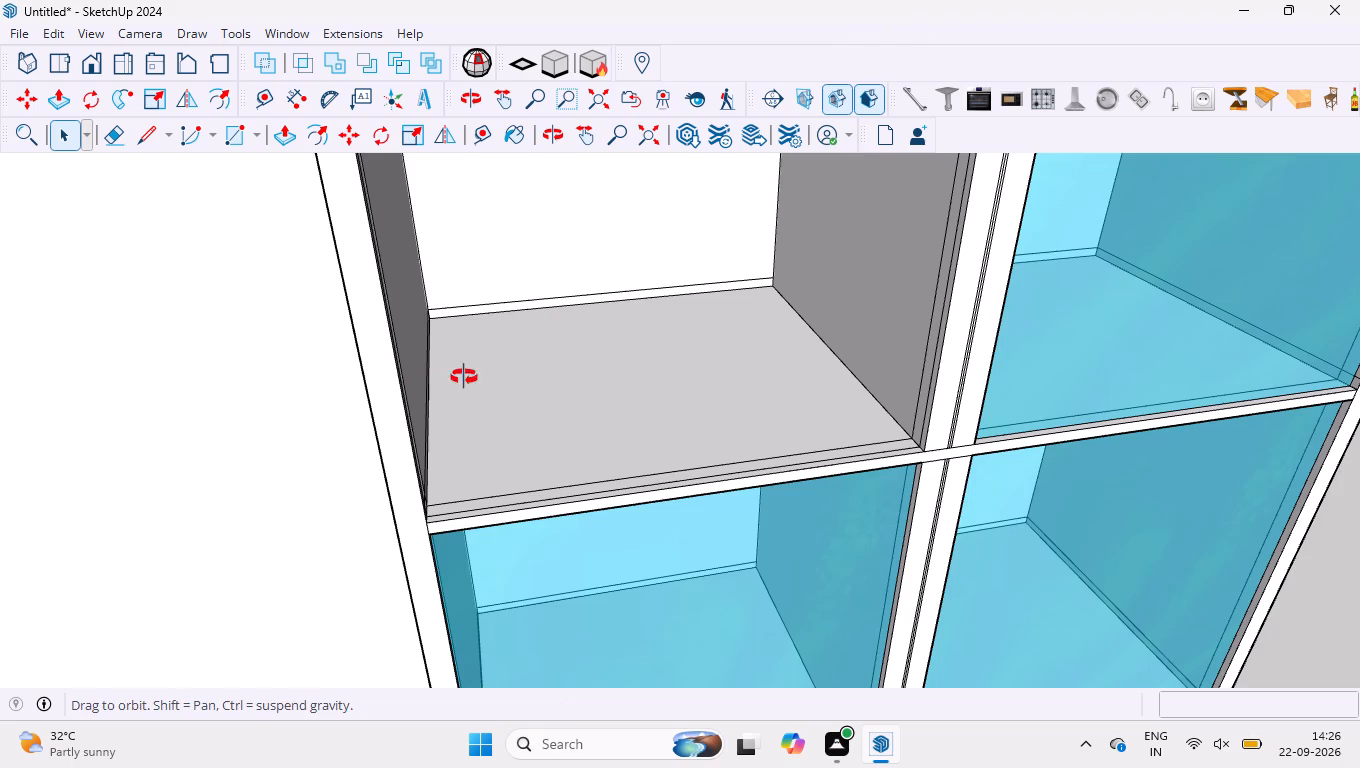
middle_click_drag(464, 377, 505, 377)
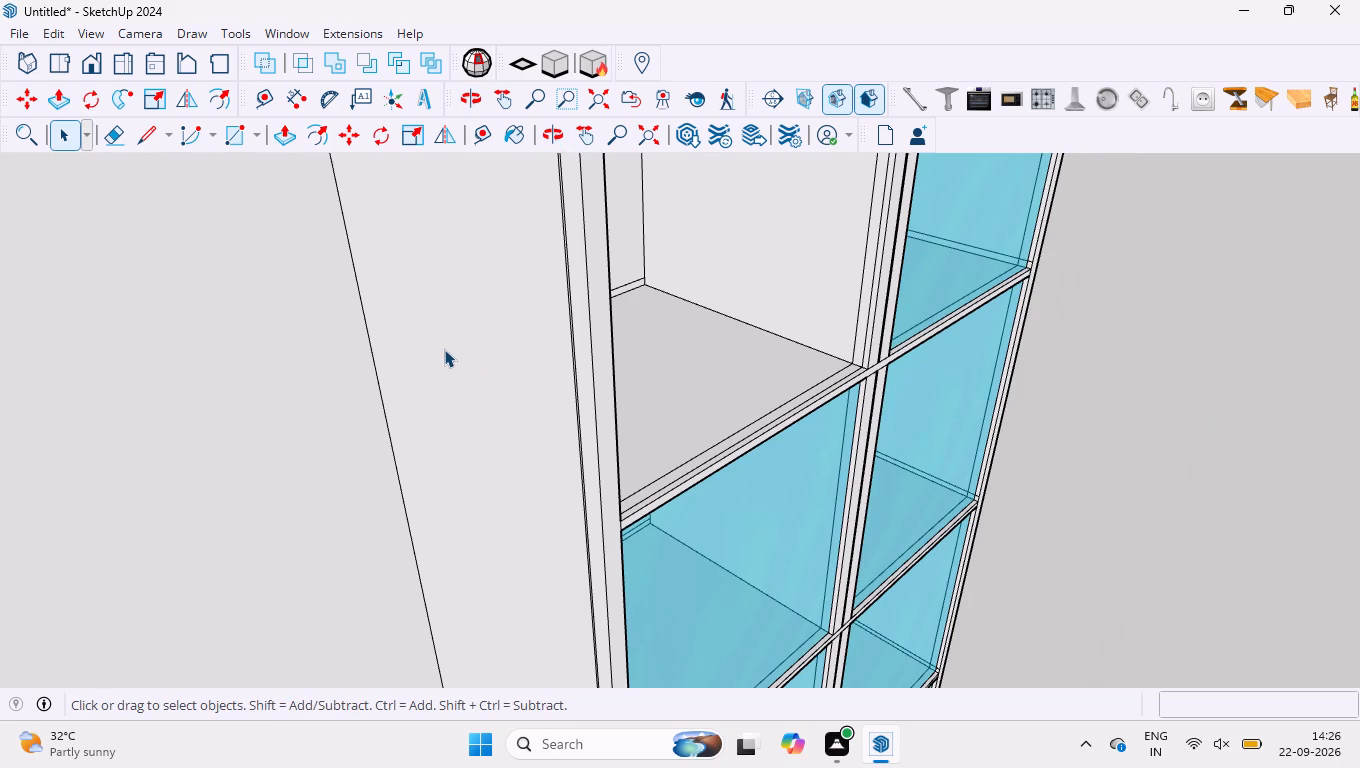
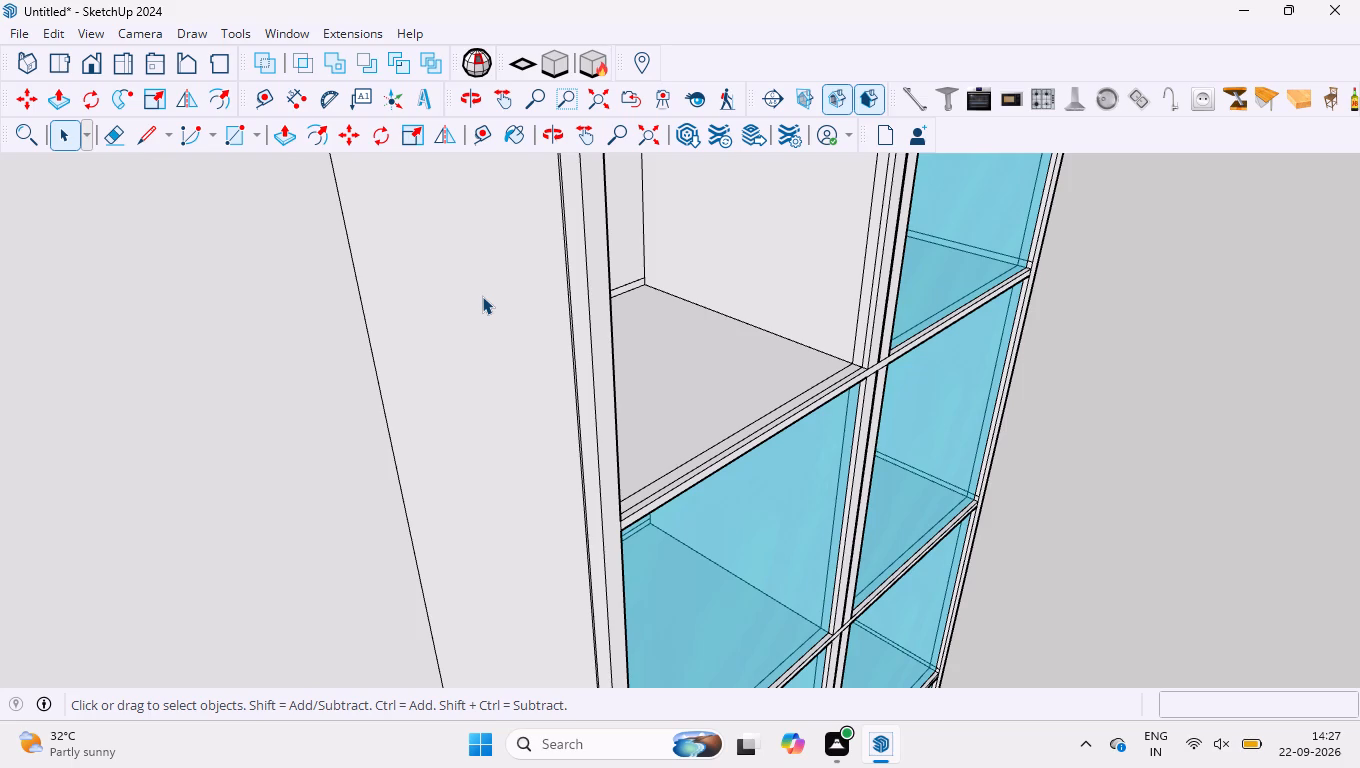
Examine the display cabinet and the whole TV wall unit, then the uncovered top compartment from the front.
scroll(390, 329, "down", 20)
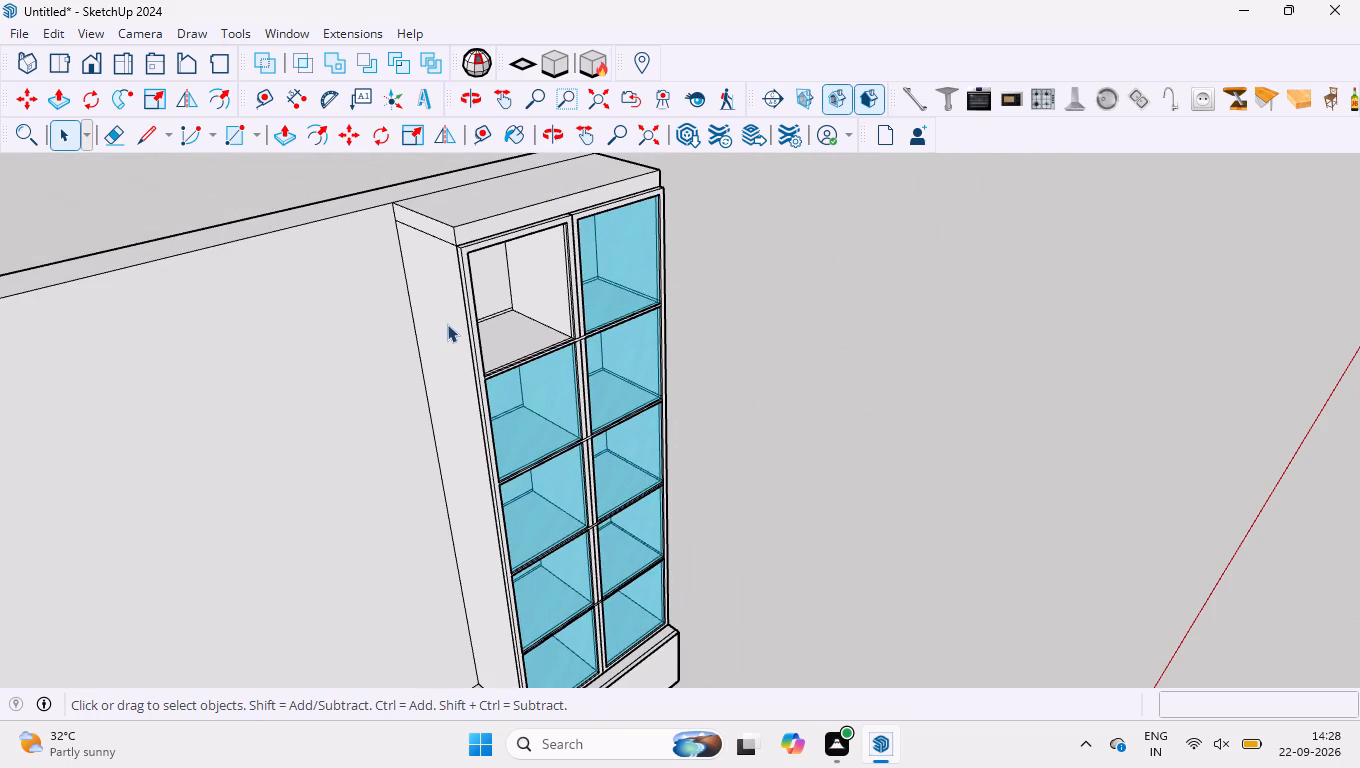
scroll(400, 271, "down", 2)
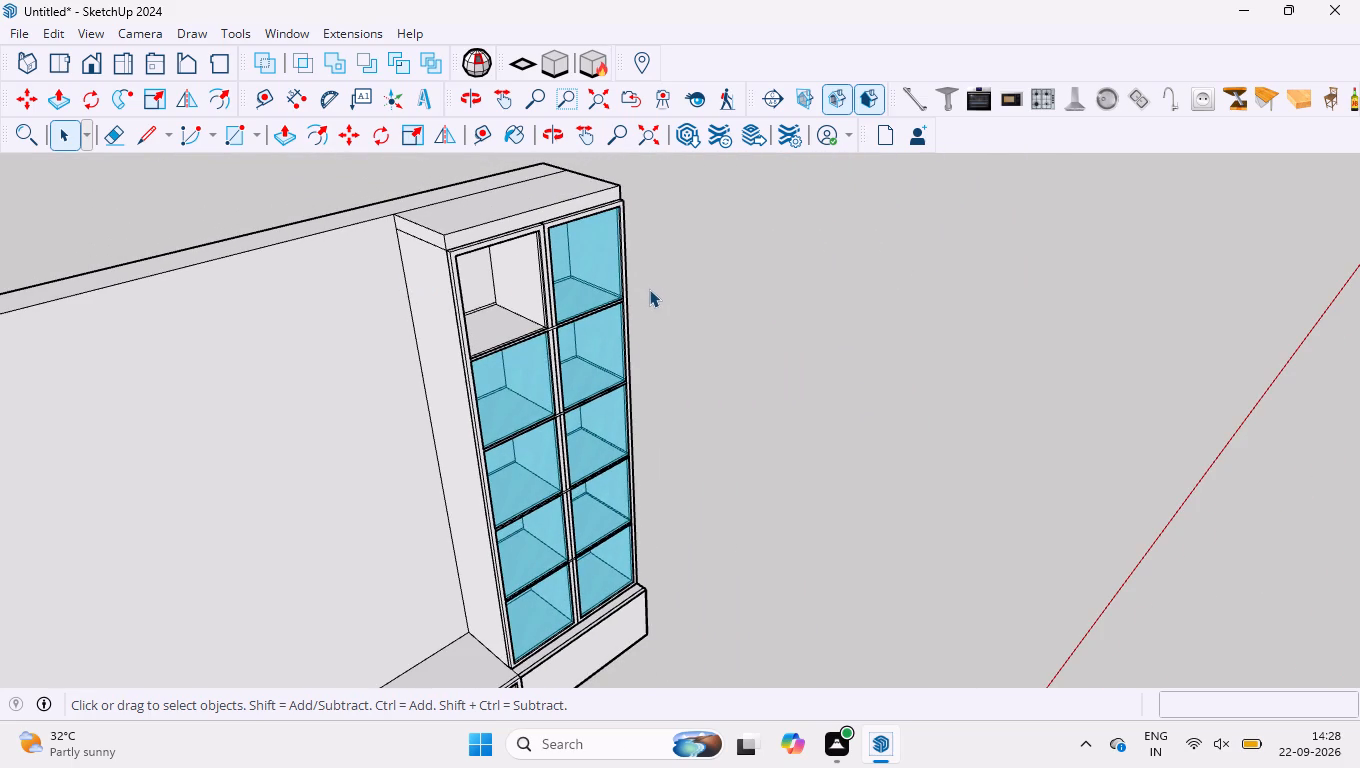
scroll(601, 284, "down", 1)
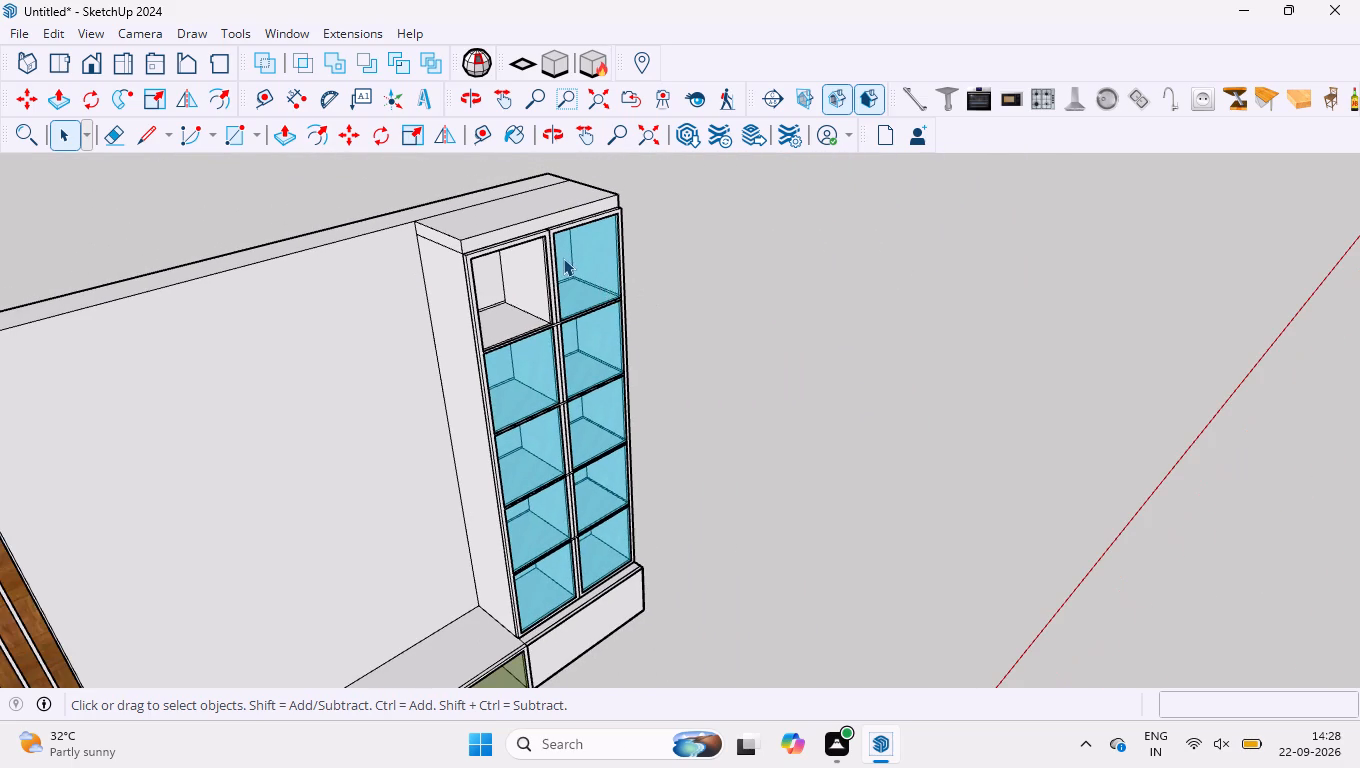
scroll(556, 256, "down", 6)
middle_click_drag(640, 362, 481, 323)
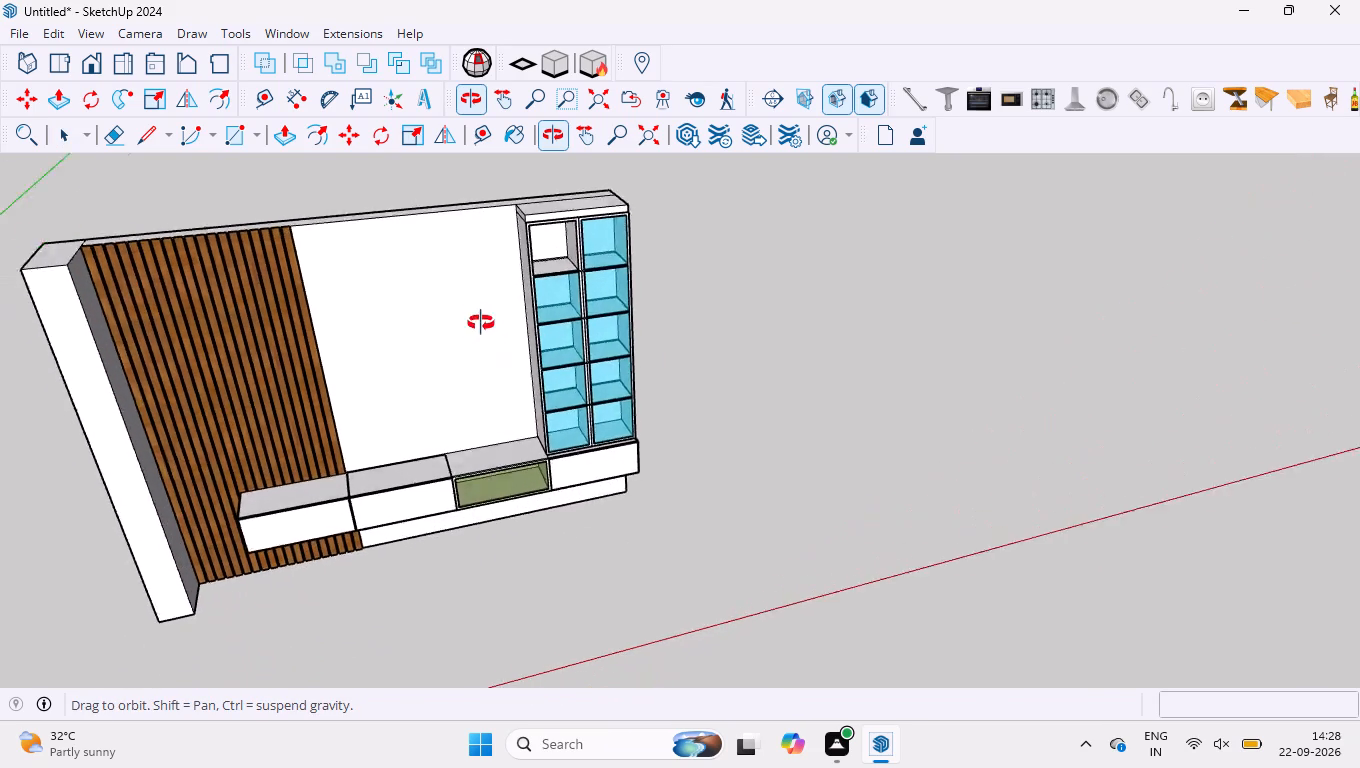
middle_click_drag(481, 323, 479, 316)
scroll(552, 222, "up", 13)
middle_click_drag(547, 290, 619, 330)
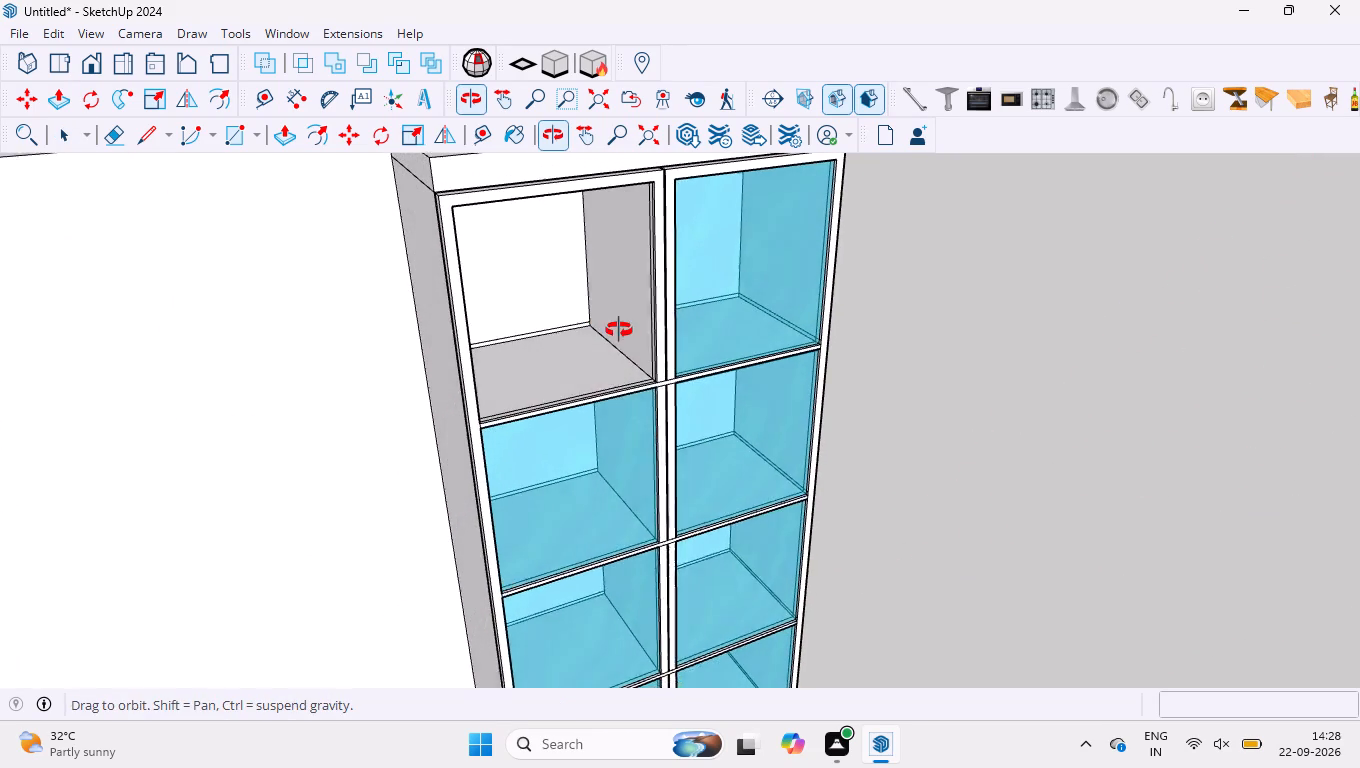
middle_click_drag(619, 330, 620, 331)
Undo the hiding of the glass face on the top compartment nearest the blank wall panel.
key("ctrl+z")
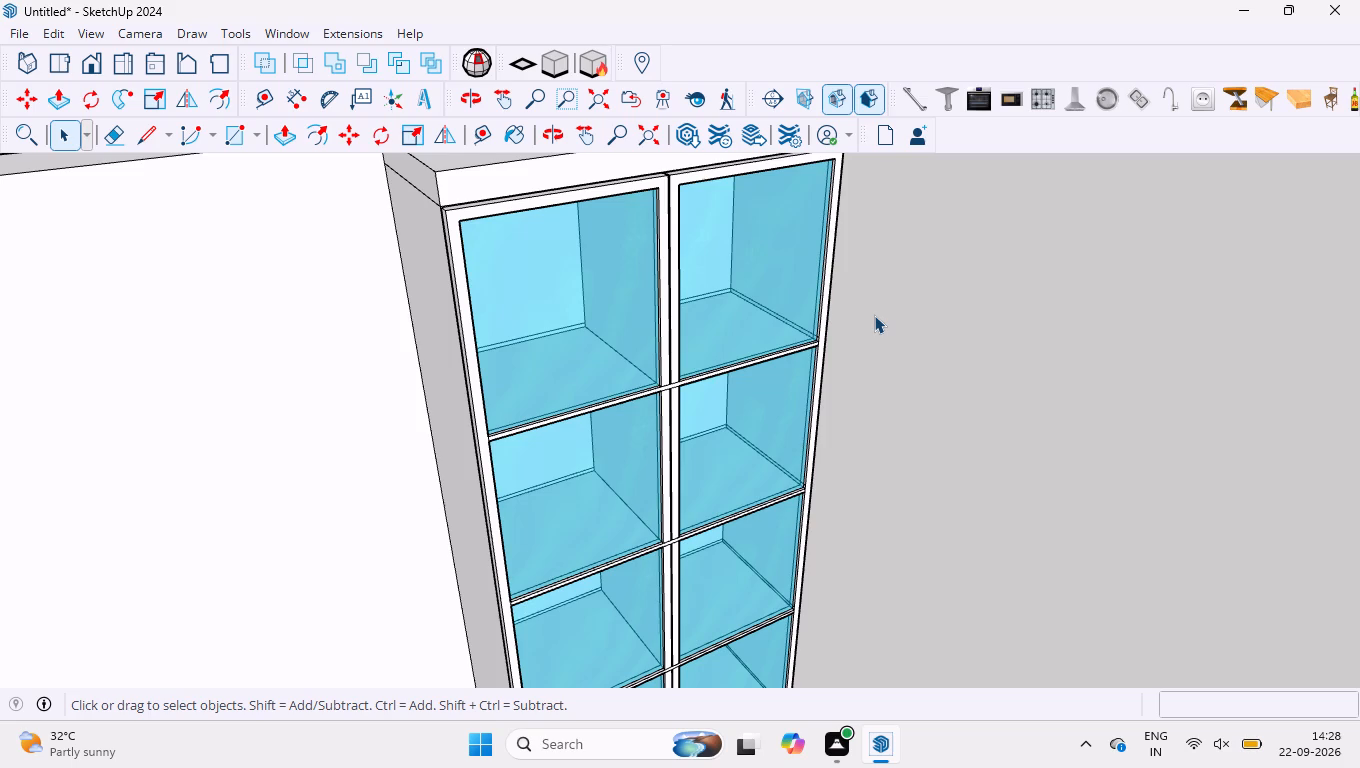
Delete the glass face of the top compartment in the cabinet column nearest the blank wall panel.
scroll(509, 337, "up", 3)
scroll(535, 285, "down", 7)
scroll(563, 258, "up", 3)
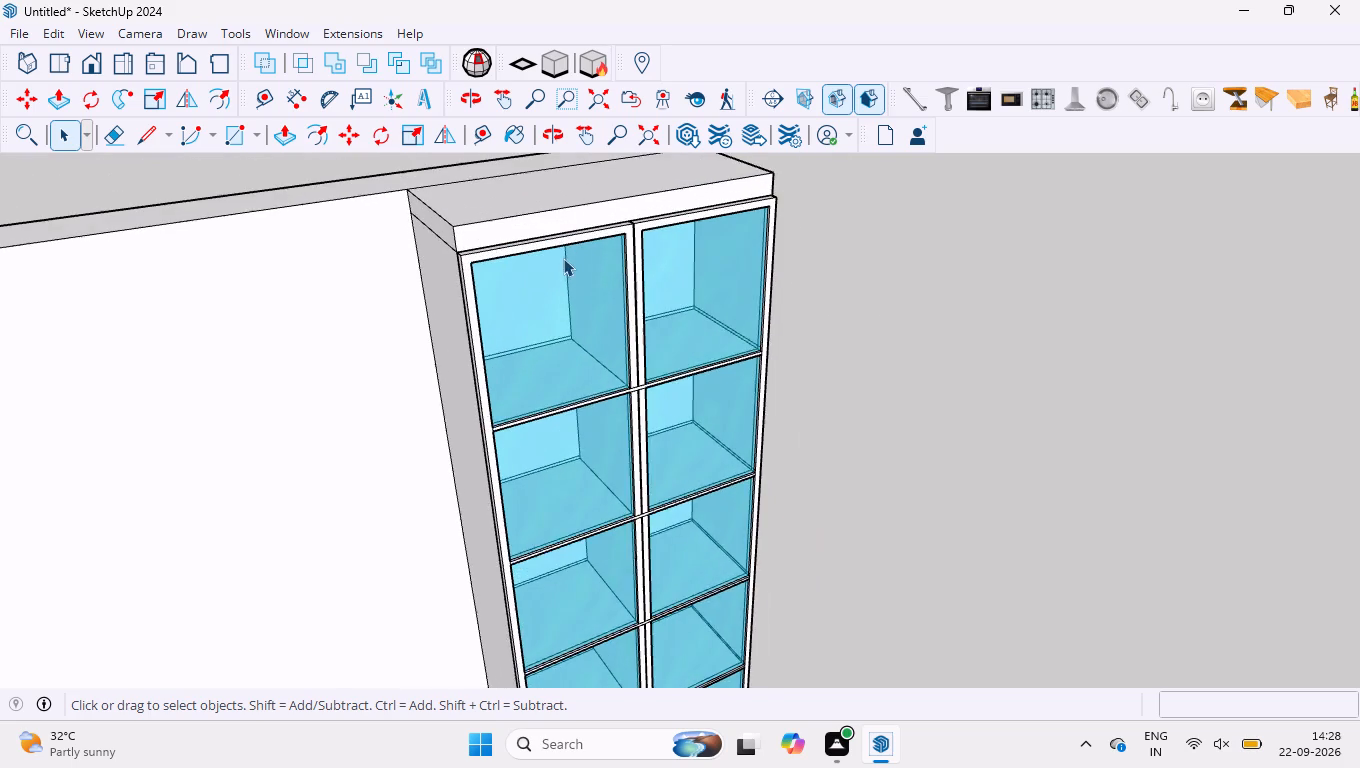
scroll(559, 283, "up", 3)
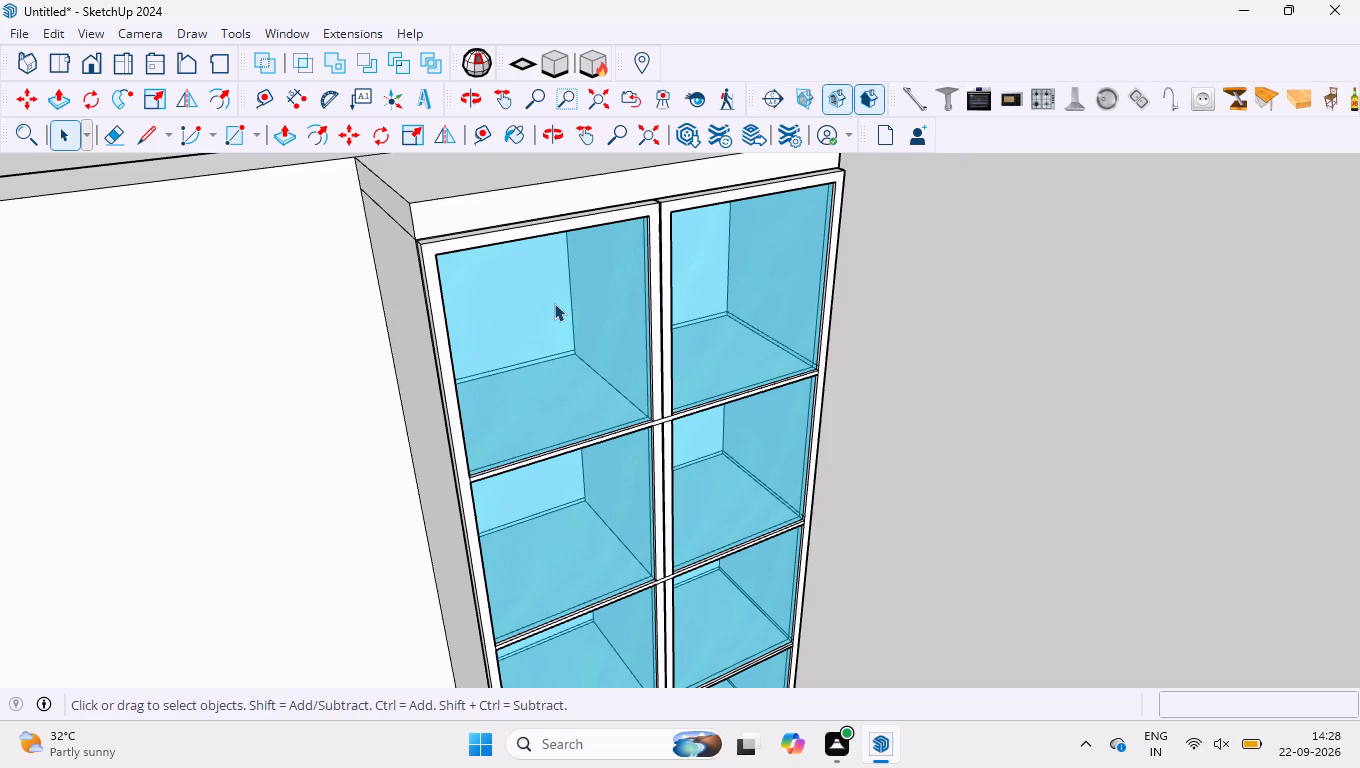
left_click(554, 303)
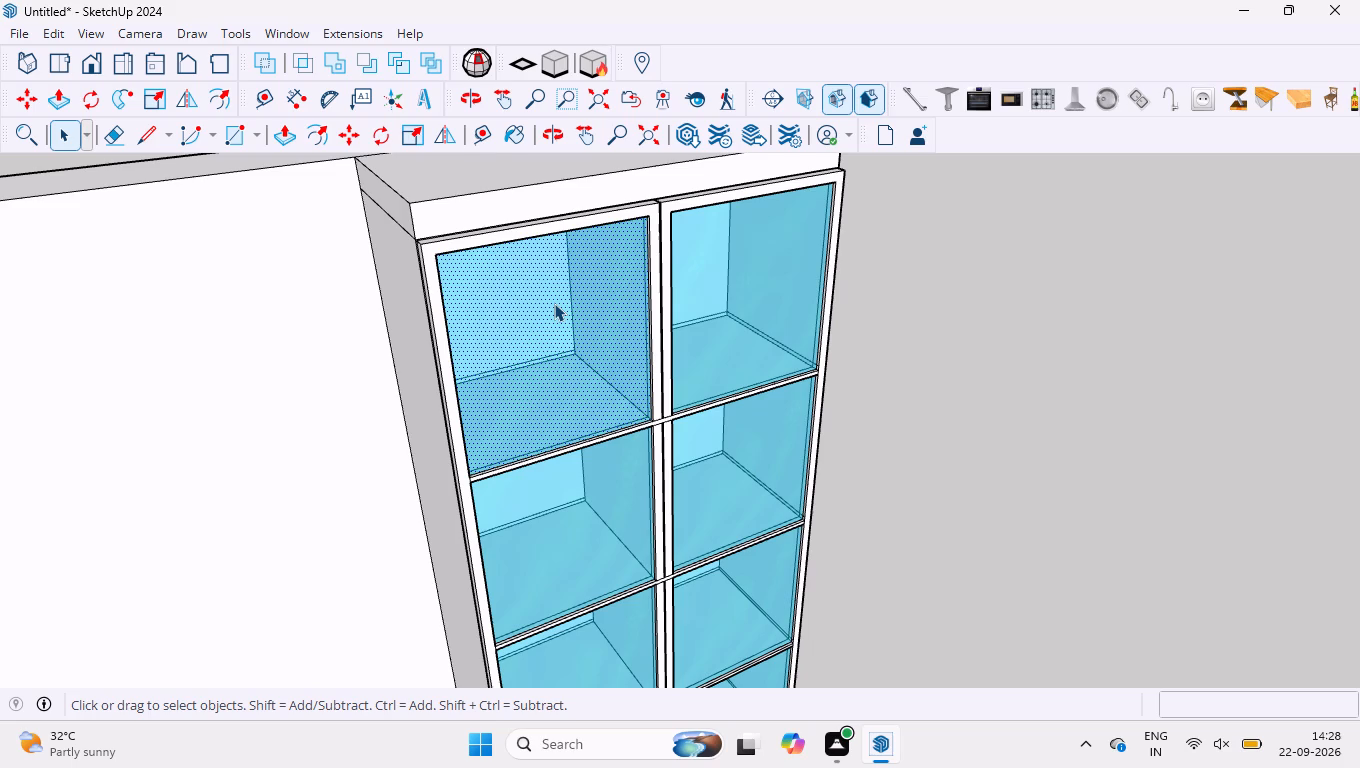
key("Delete")
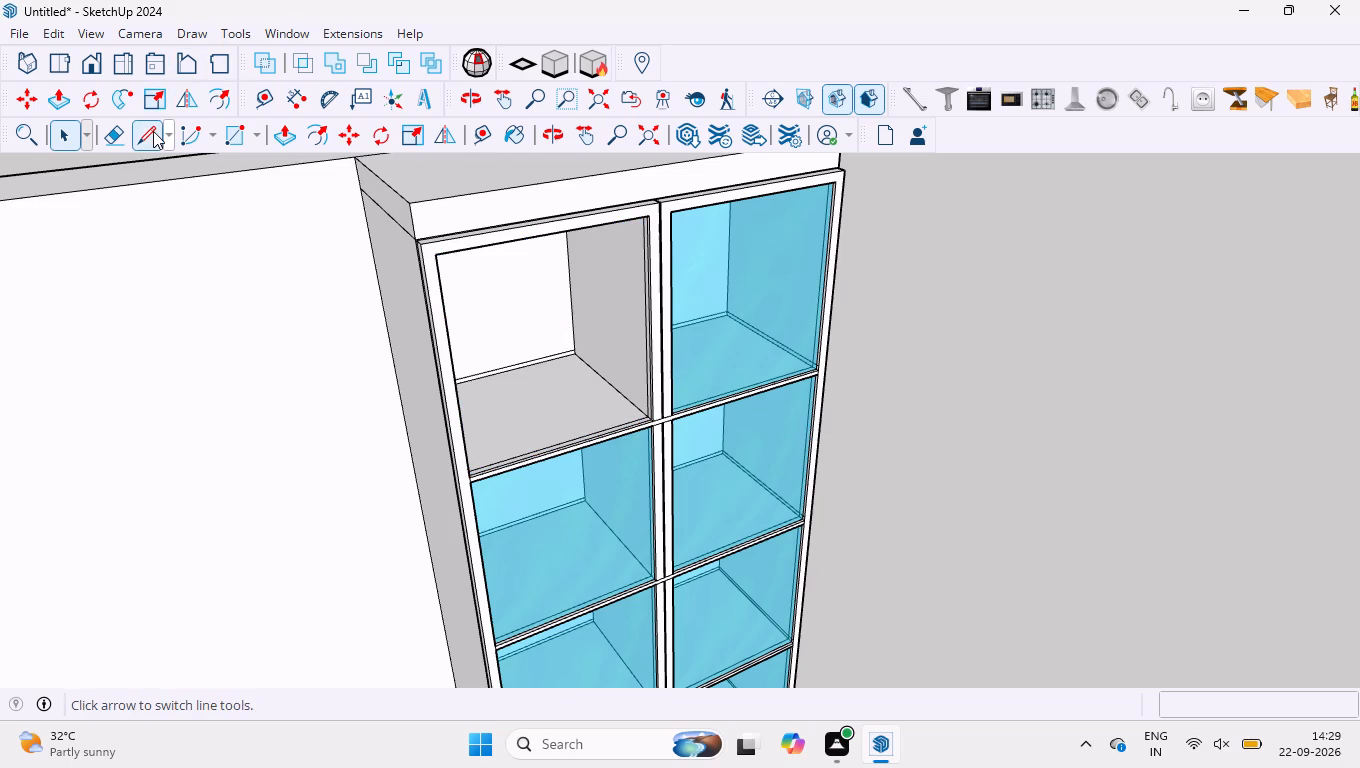
Measure the opened top compartment's depth along its floor edge beside the centre divider, using the Dimension tool without placing a dimension.
left_click(307, 102)
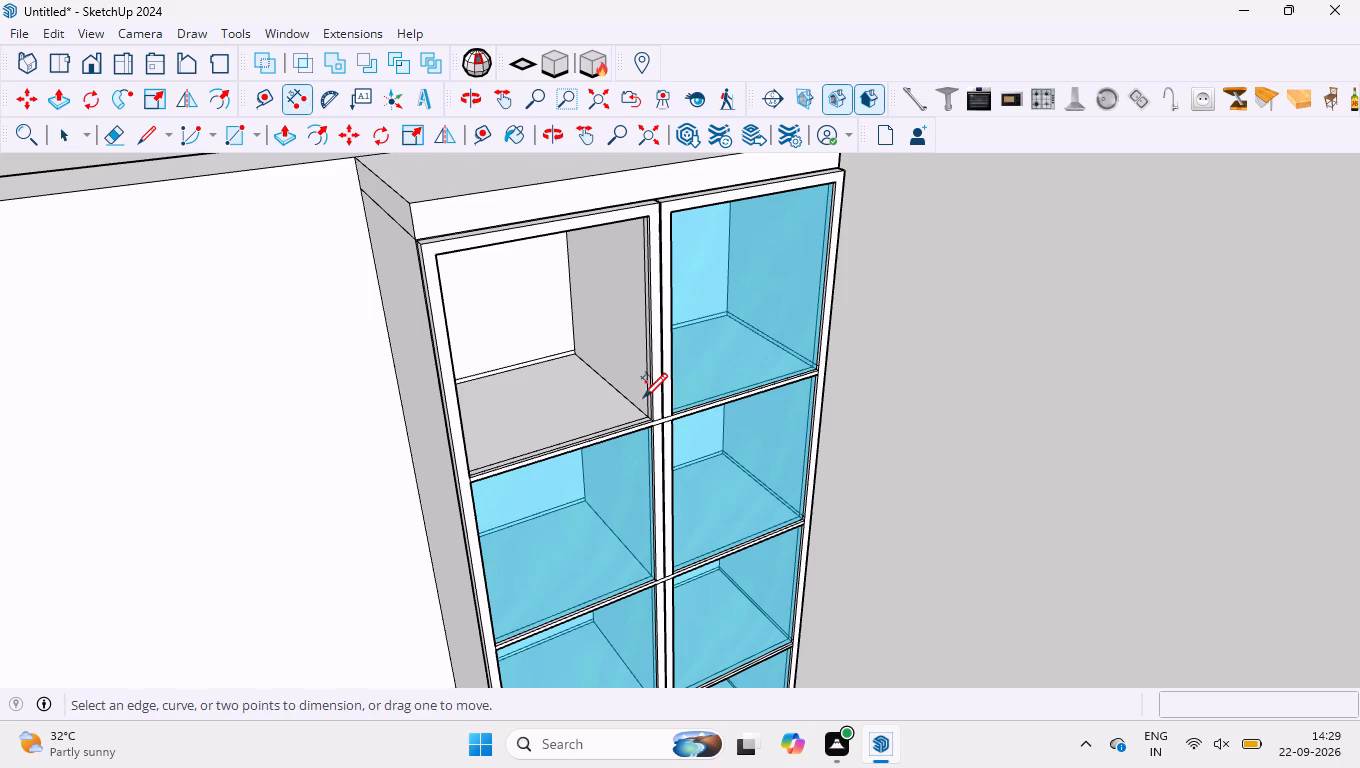
scroll(654, 413, "up", 19)
scroll(649, 427, "up", 4)
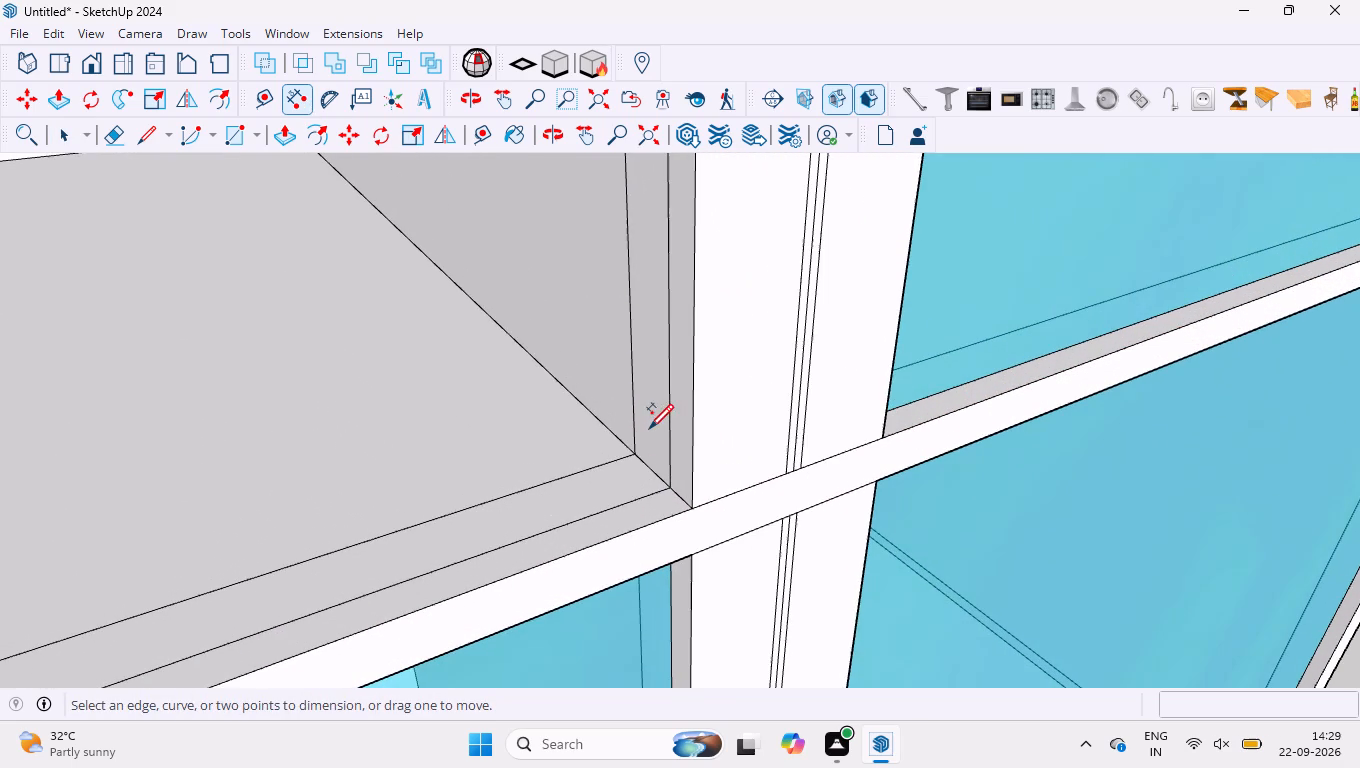
scroll(643, 411, "down", 1)
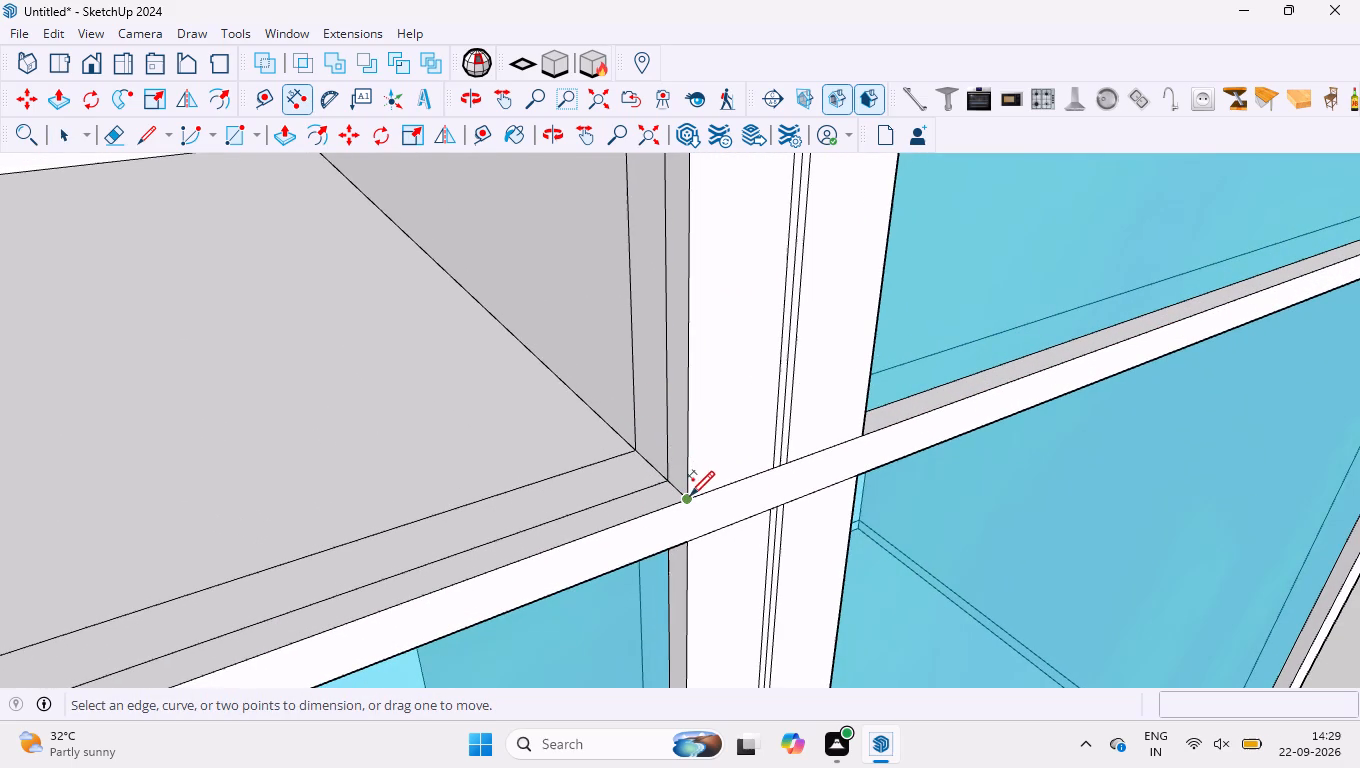
left_click(688, 494)
scroll(577, 379, "down", 8)
scroll(424, 218, "up", 4)
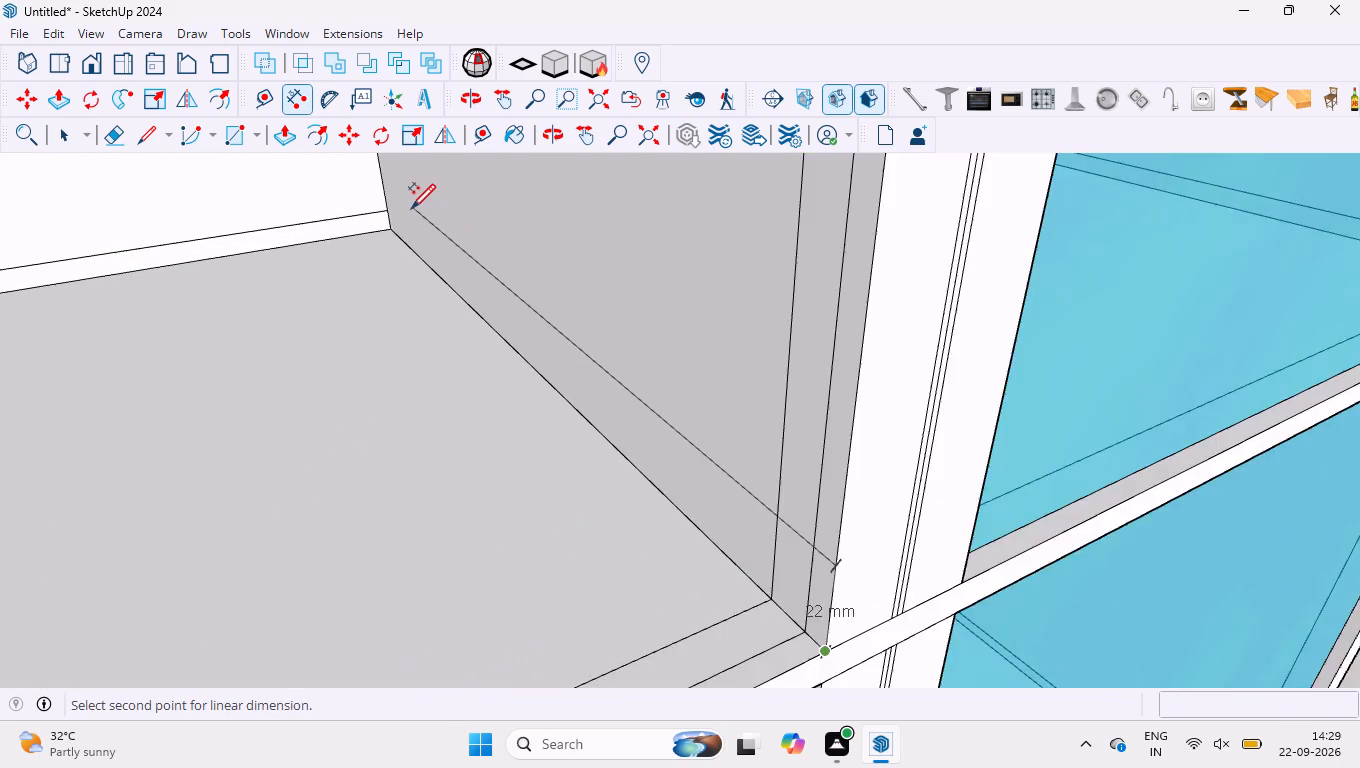
scroll(410, 211, "up", 4)
left_click(379, 236)
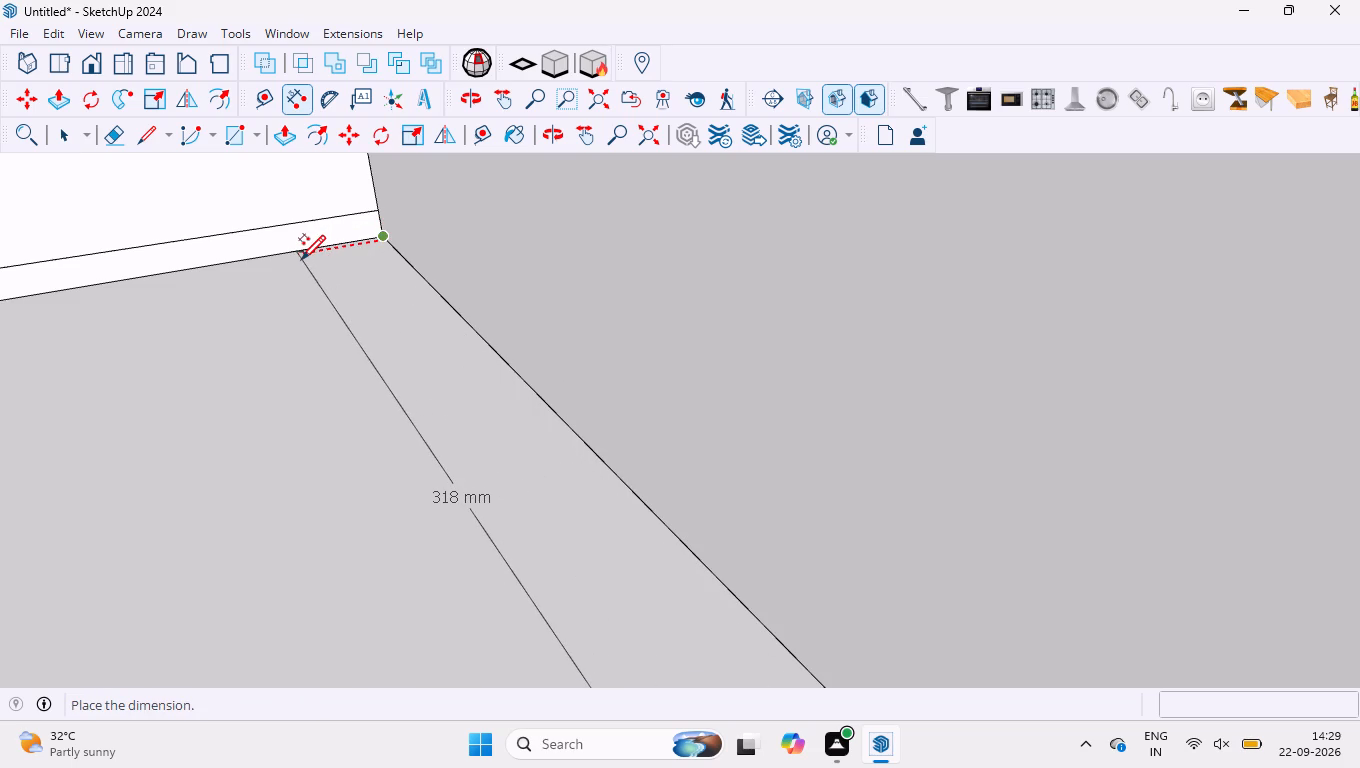
key("space")
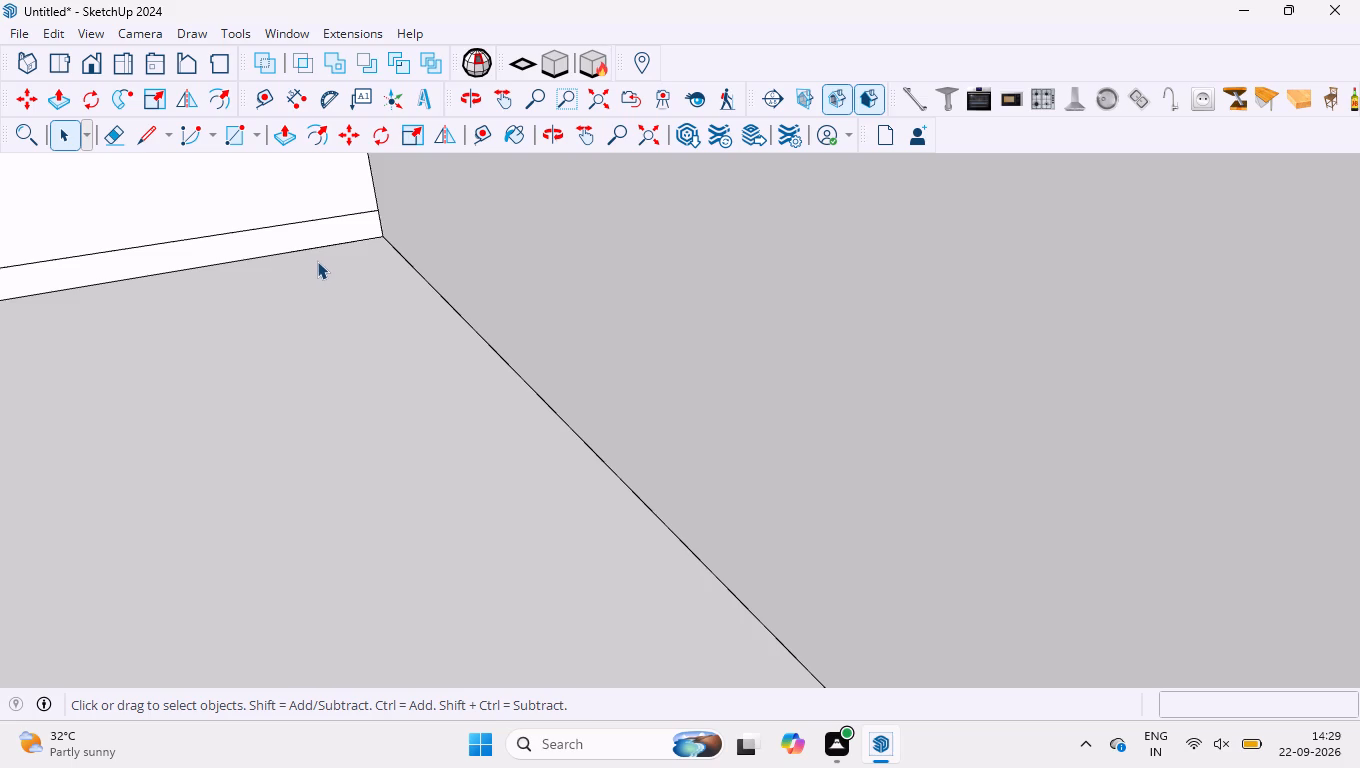
Erase the extra line segments running just above the floor on the opened compartment's side panel nearest the blank wall.
scroll(317, 261, "down", 8)
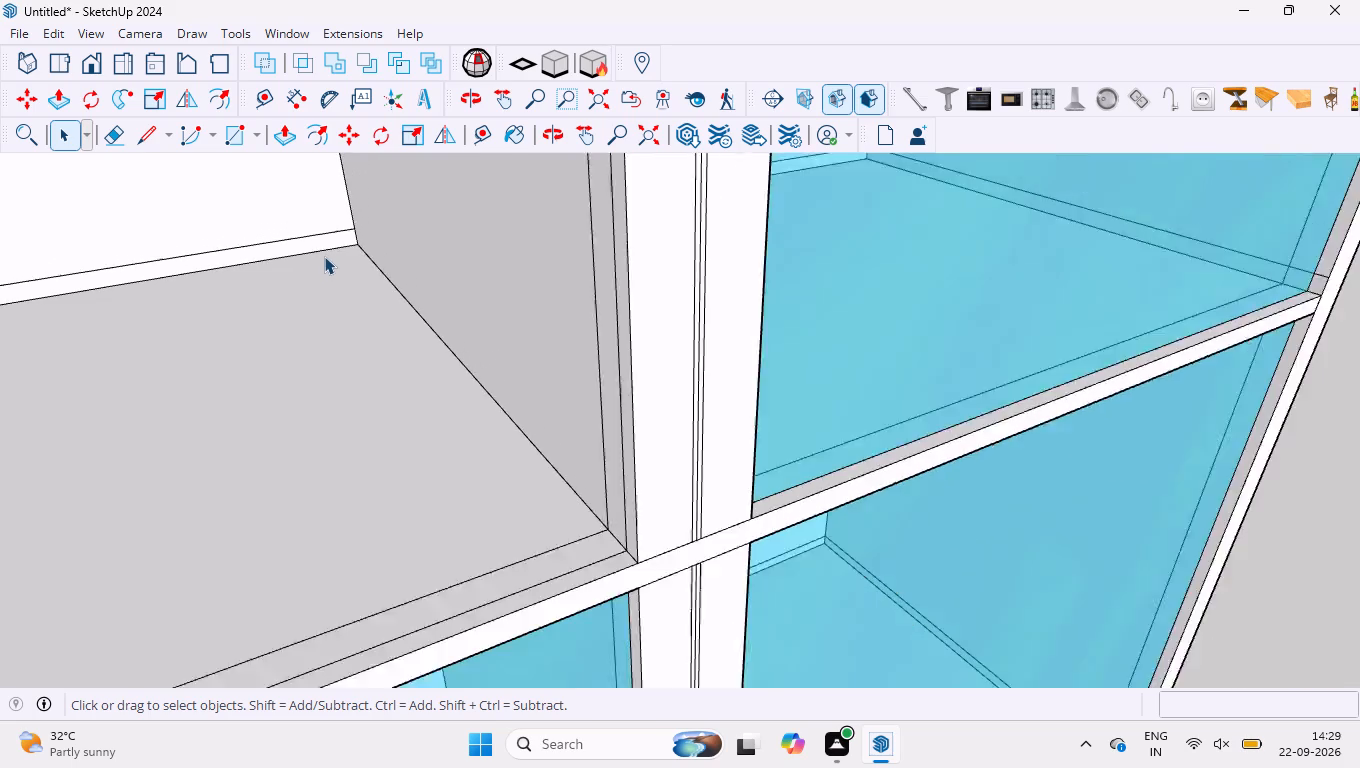
scroll(329, 251, "down", 4)
scroll(506, 303, "down", 9)
scroll(398, 339, "down", 4)
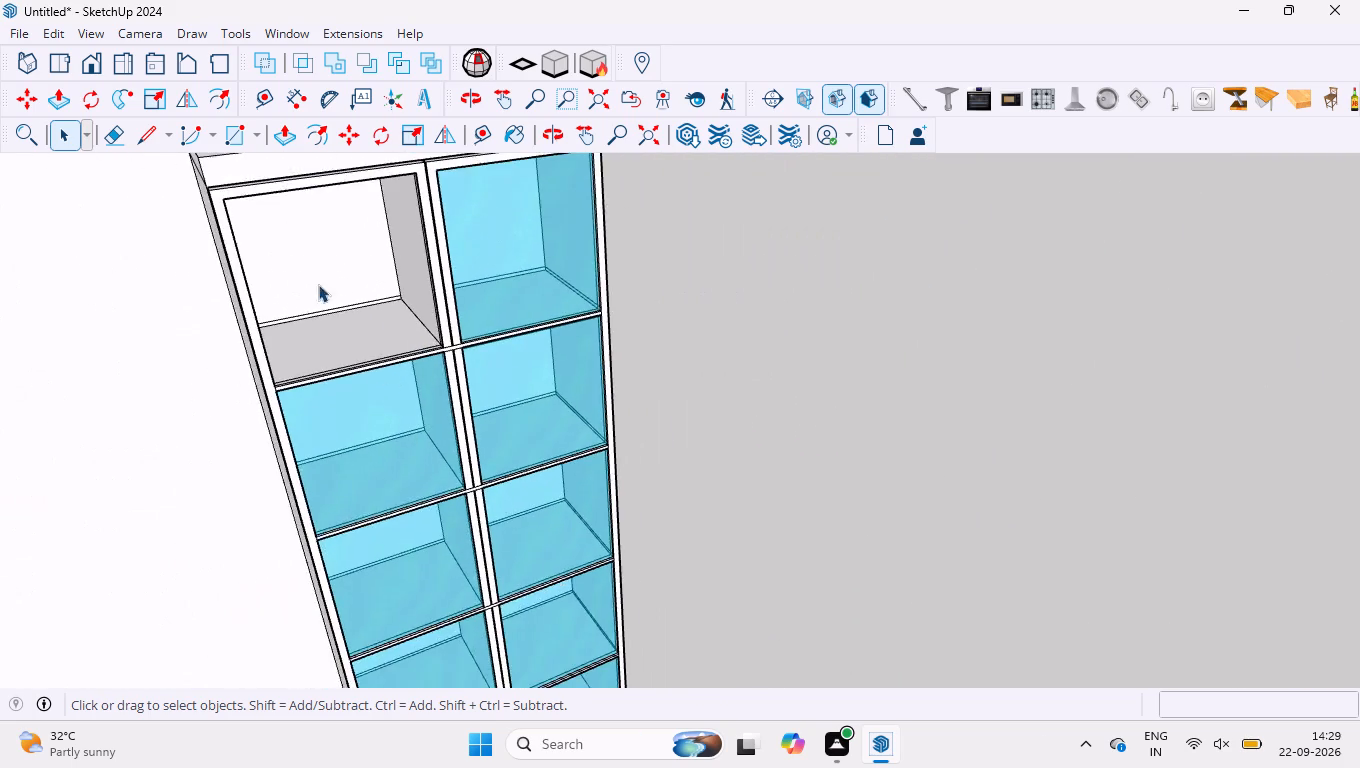
scroll(303, 268, "up", 5)
middle_click_drag(354, 326, 297, 291)
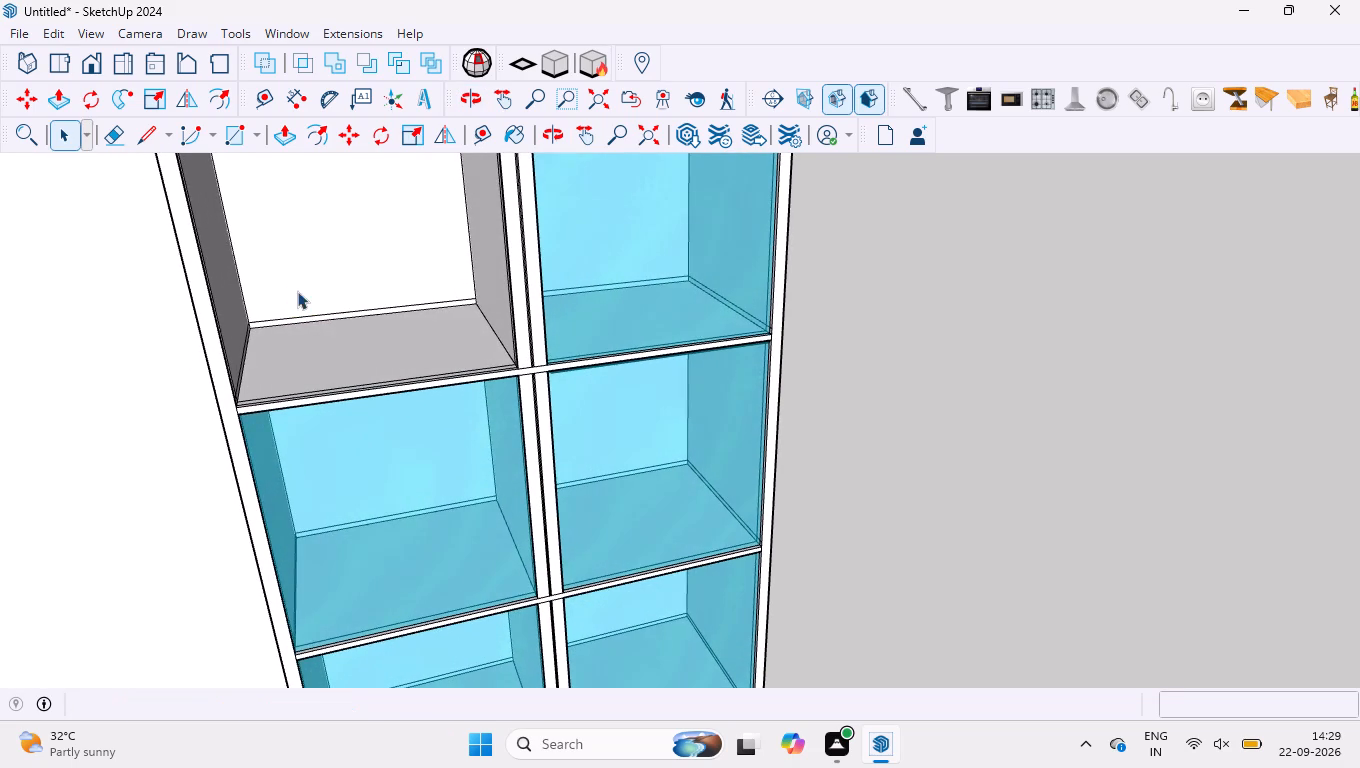
scroll(371, 353, "up", 2)
scroll(482, 335, "up", 6)
scroll(501, 334, "down", 2)
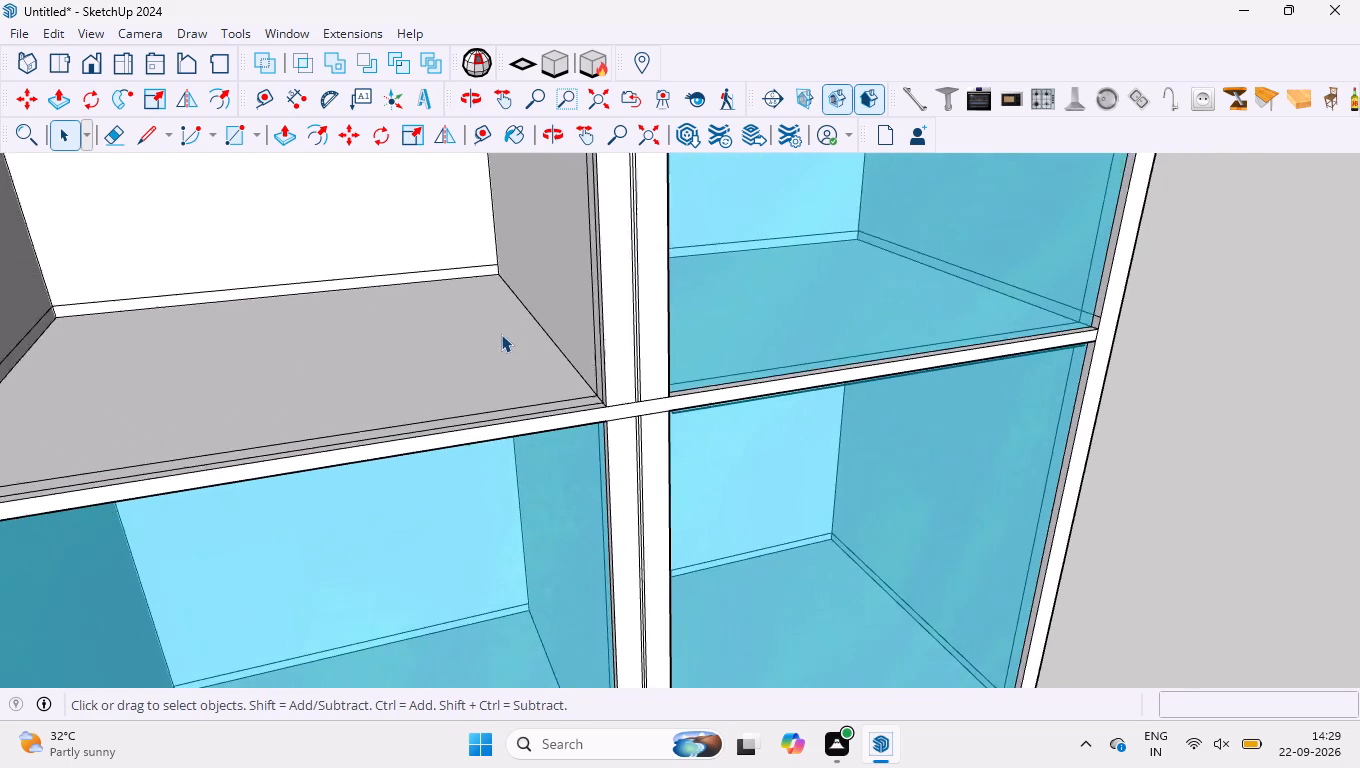
scroll(501, 334, "down", 4)
scroll(205, 338, "up", 8)
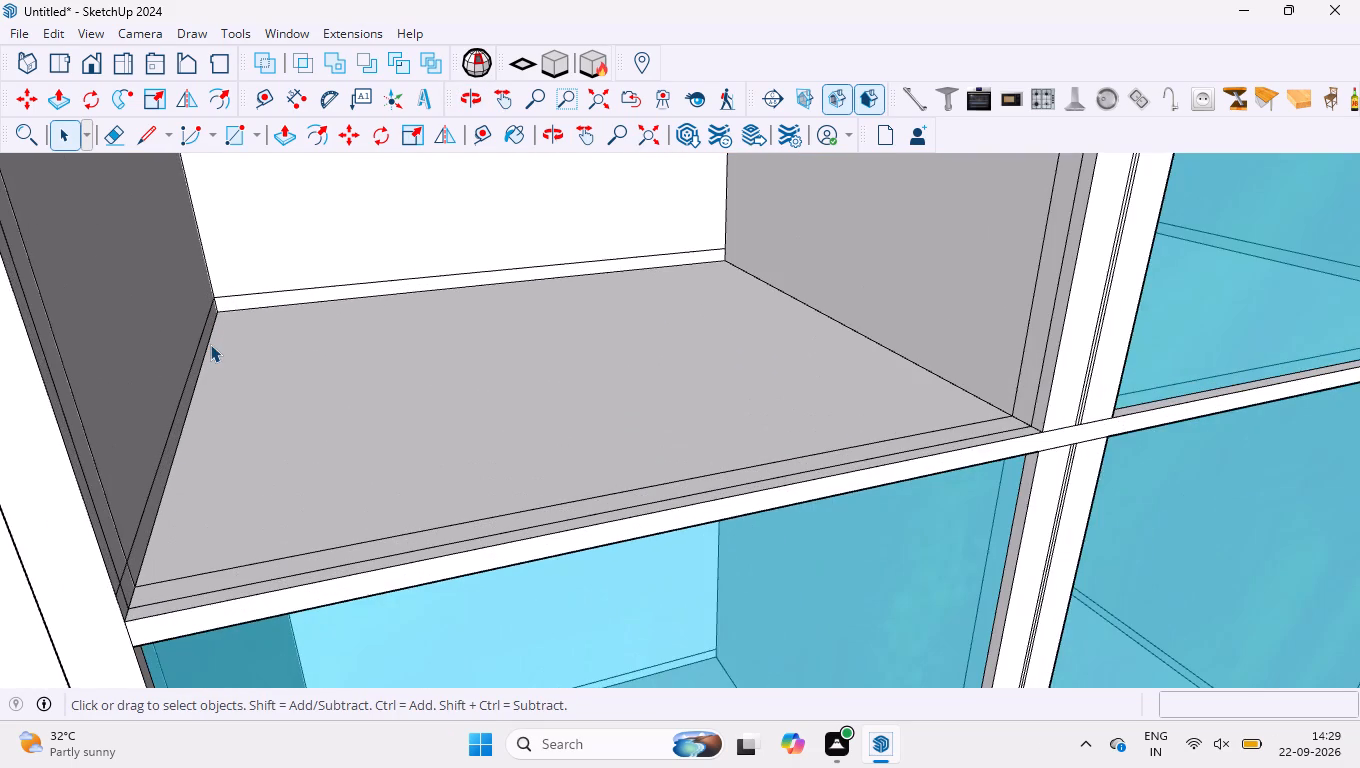
scroll(210, 344, "up", 2)
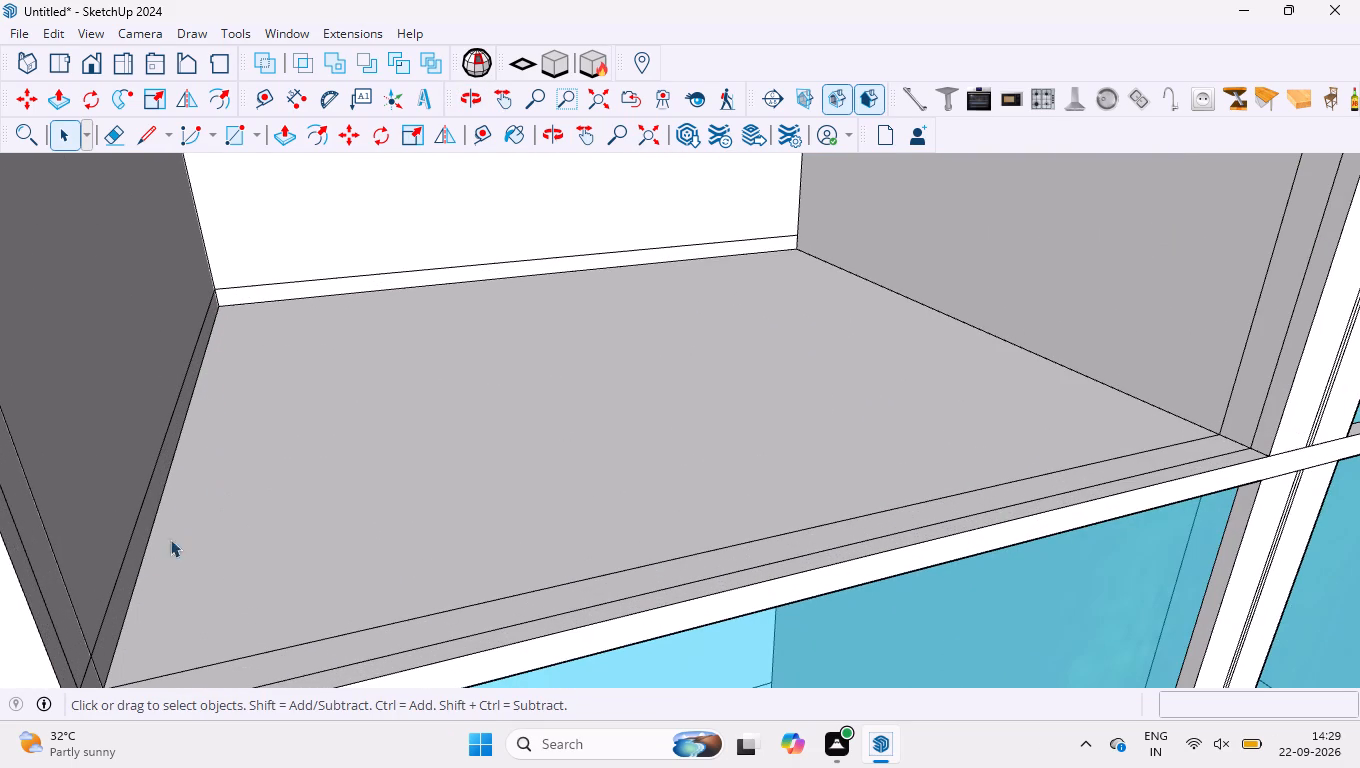
scroll(143, 460, "down", 3)
scroll(104, 628, "up", 8)
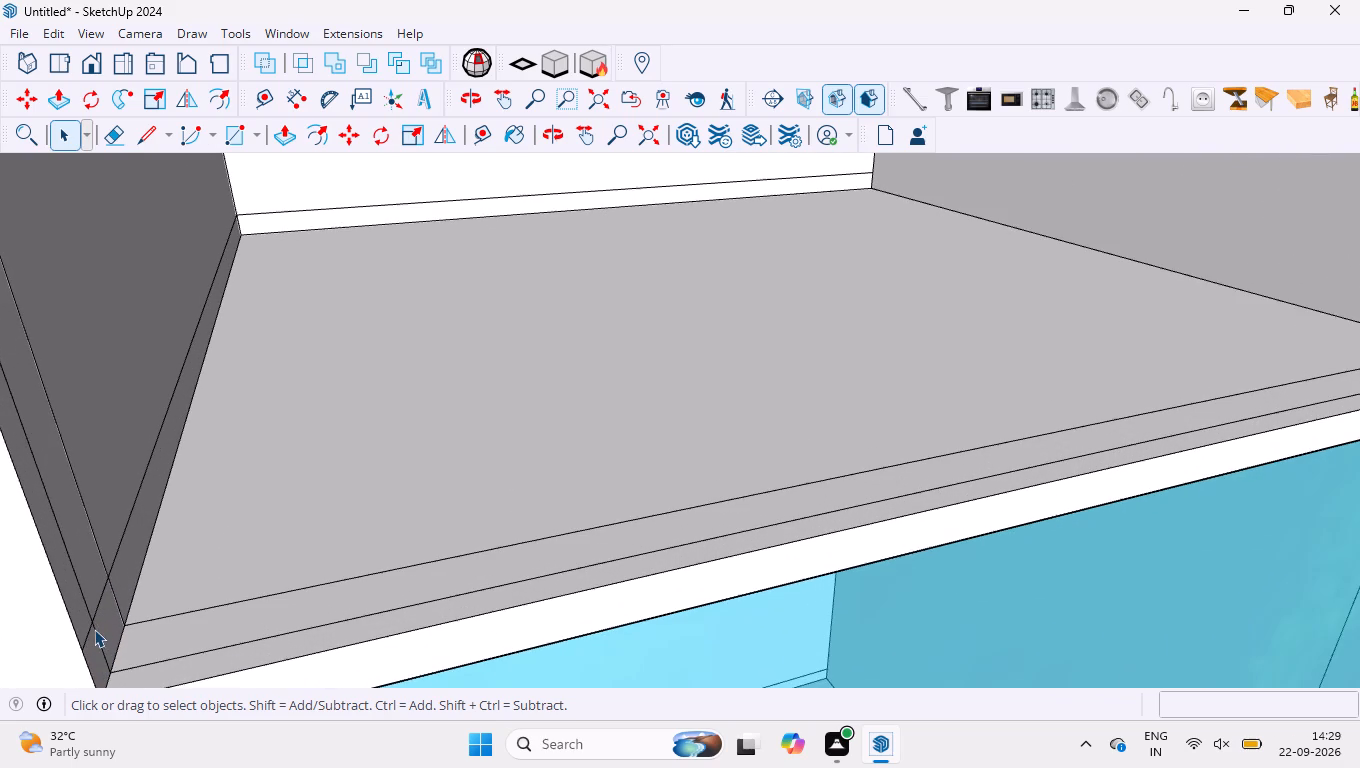
scroll(93, 628, "up", 4)
scroll(115, 582, "down", 3)
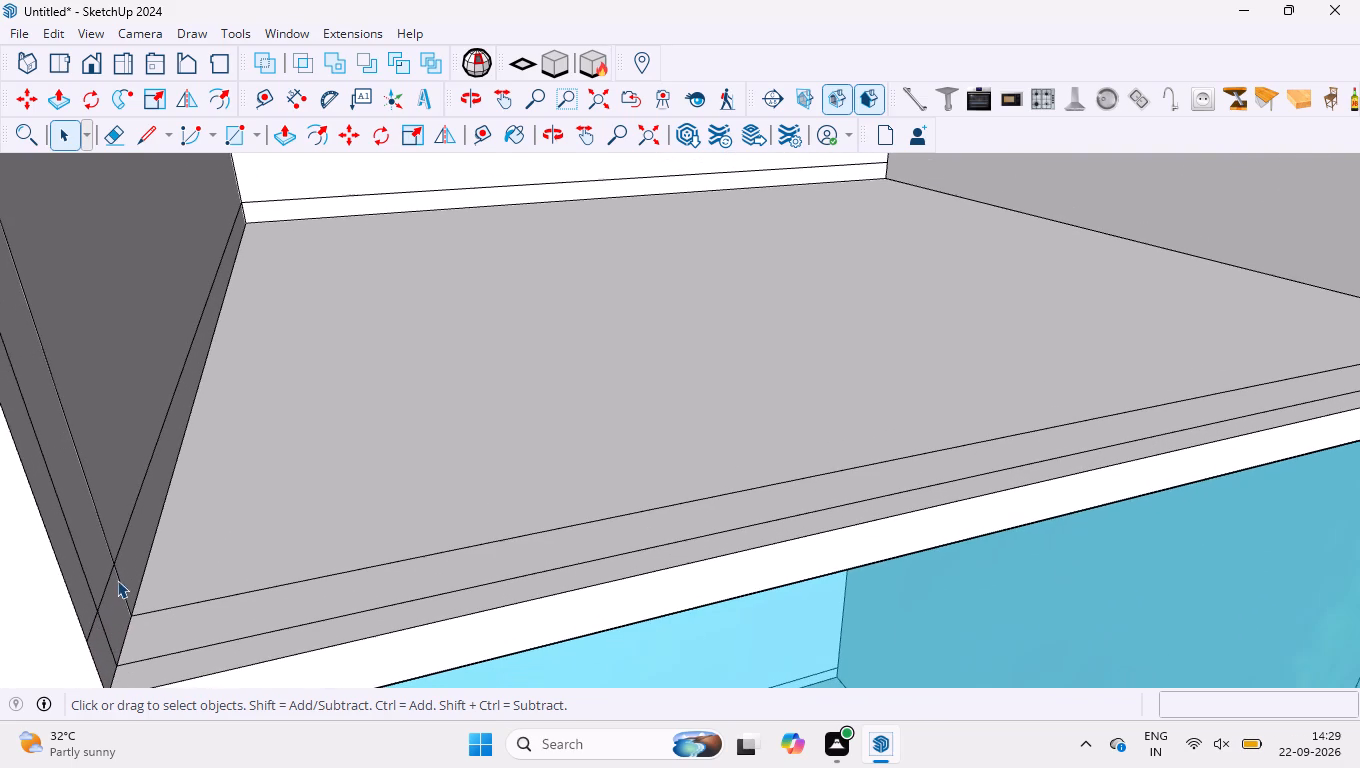
scroll(102, 628, "up", 6)
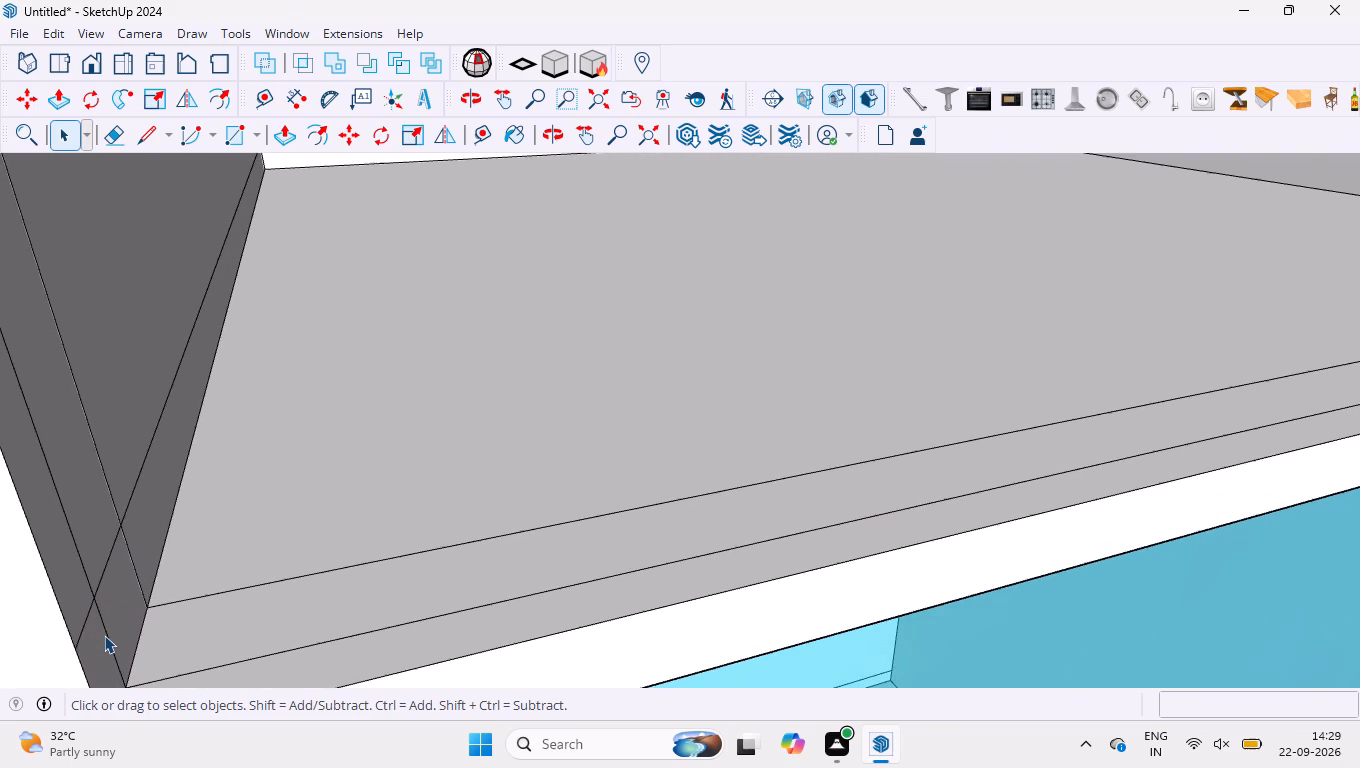
key("e")
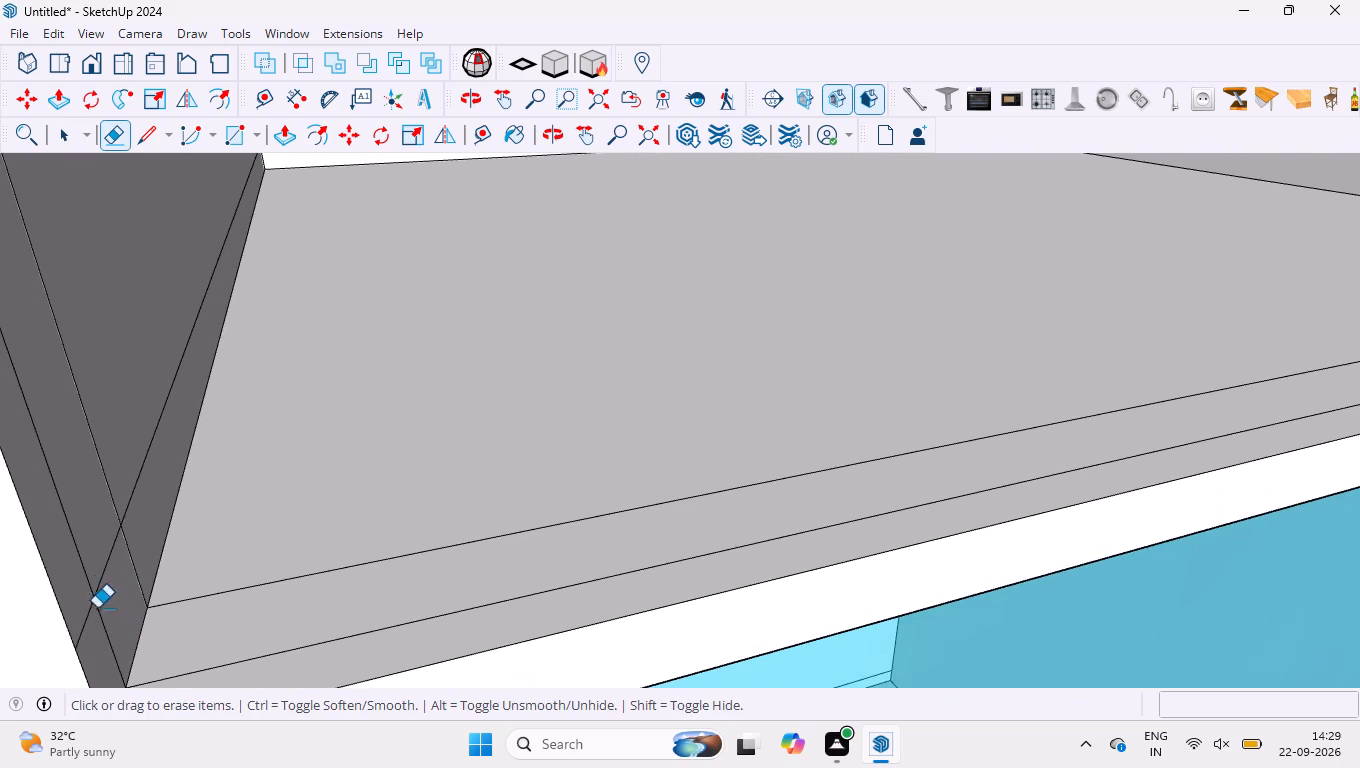
left_click_drag(82, 597, 102, 647)
left_click_drag(92, 550, 122, 597)
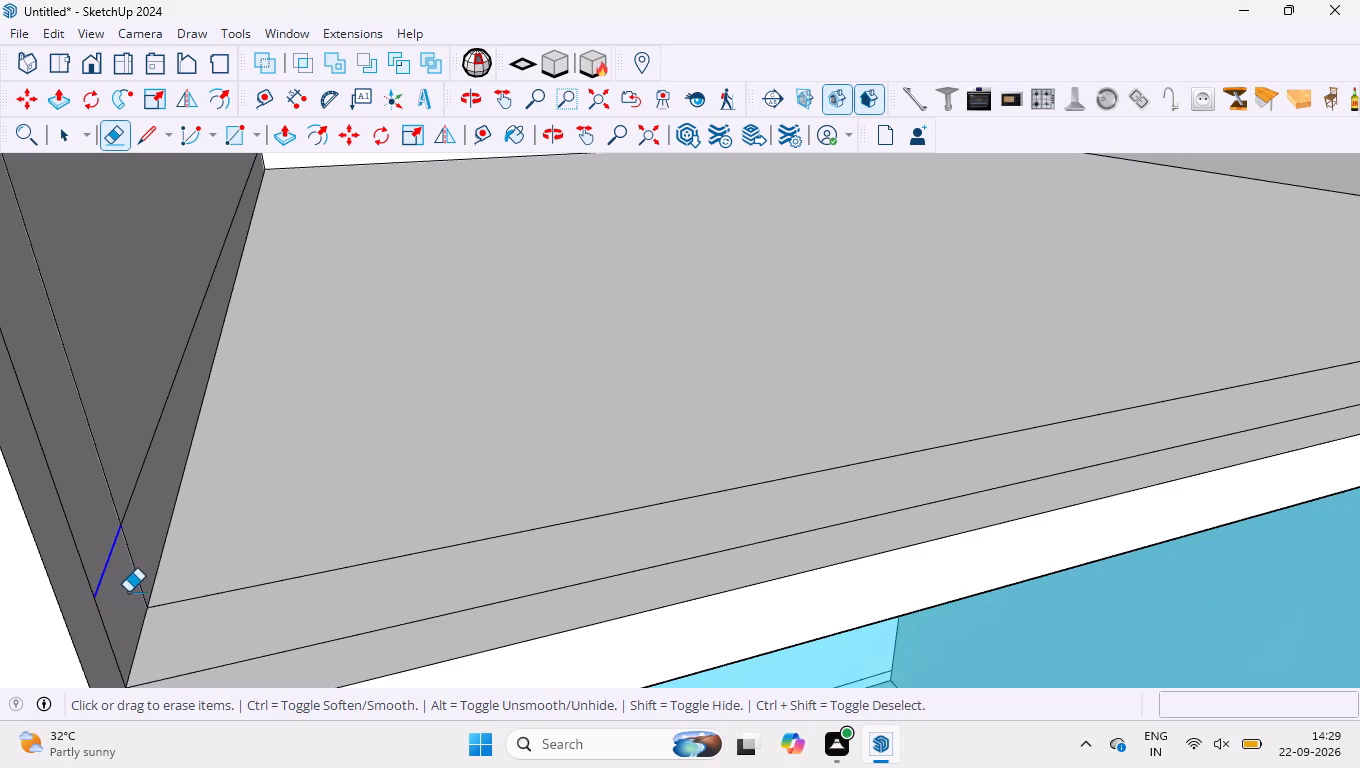
scroll(122, 590, "down", 13)
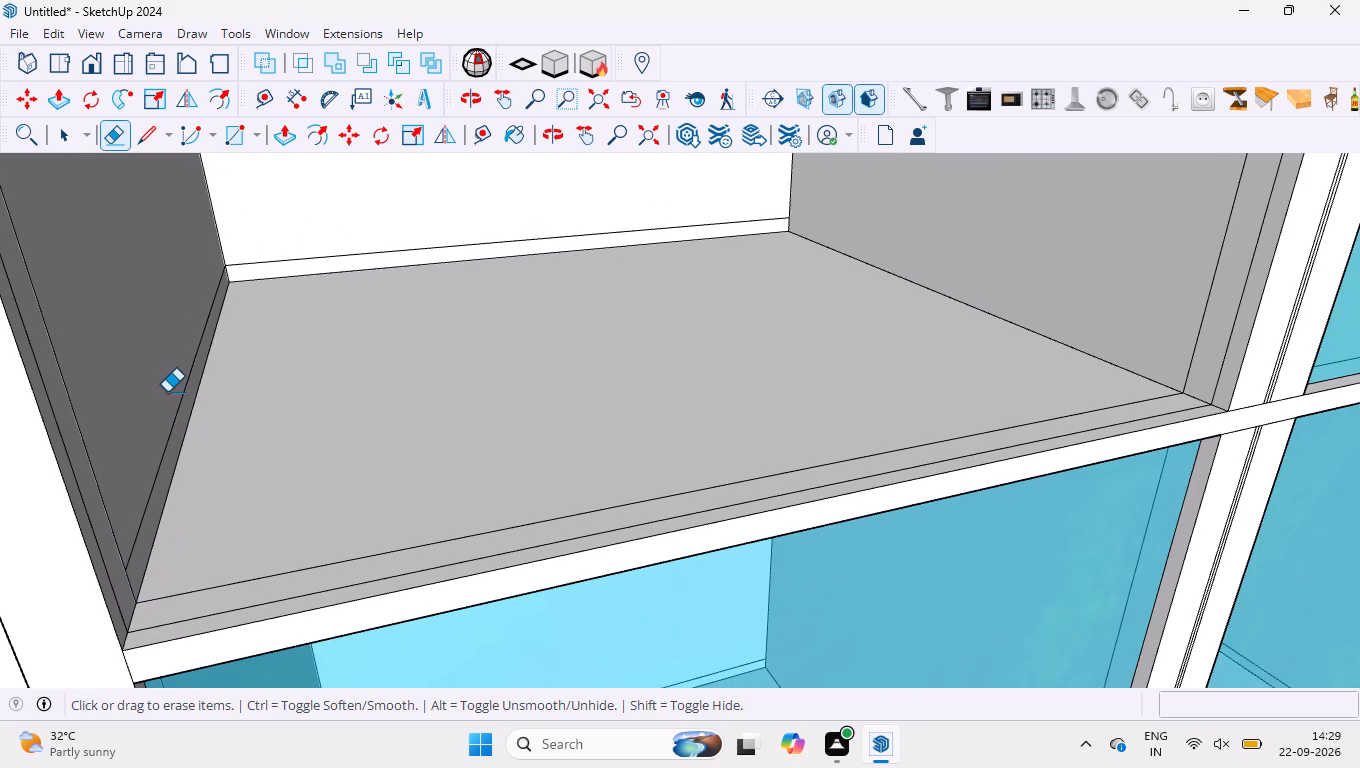
left_click_drag(182, 404, 164, 392)
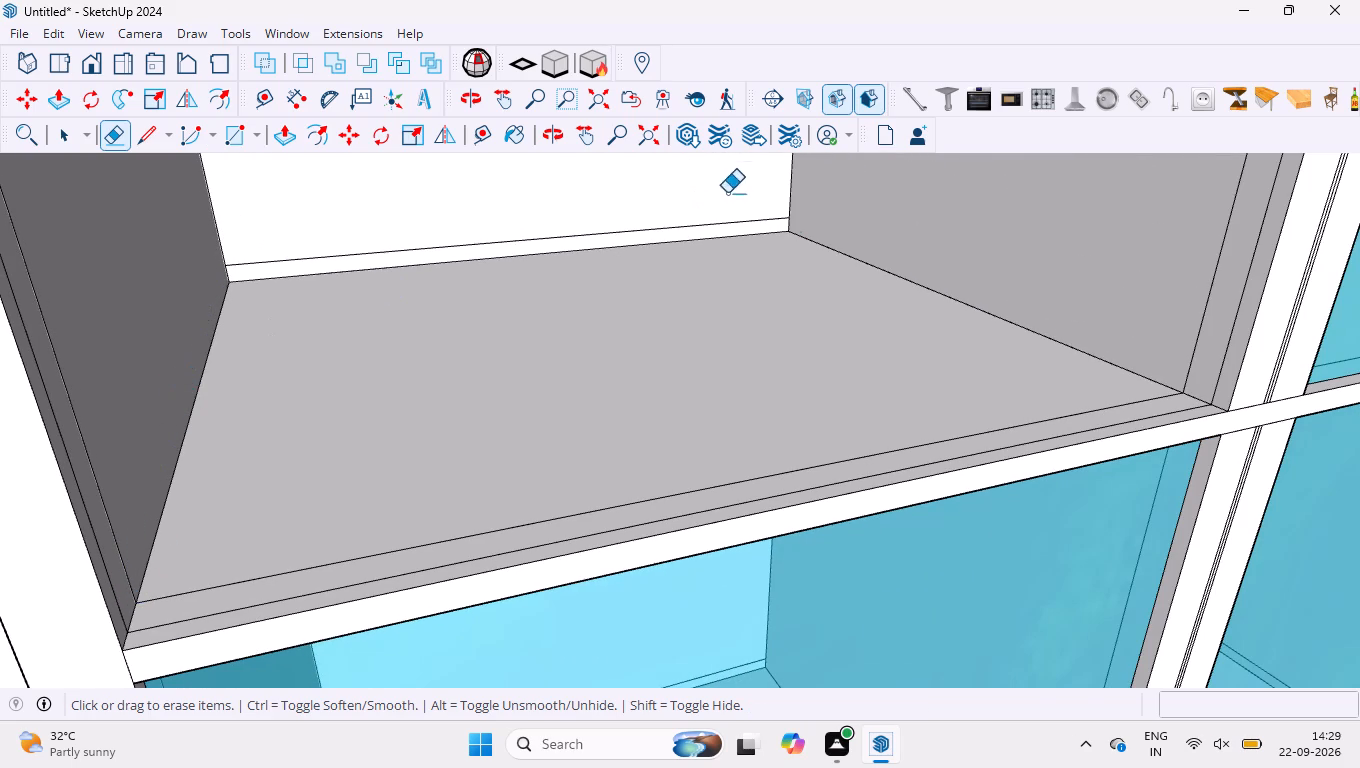
Examine the floor and side edges of the opened compartment and the glass-covered compartment beside it.
scroll(360, 364, "down", 2)
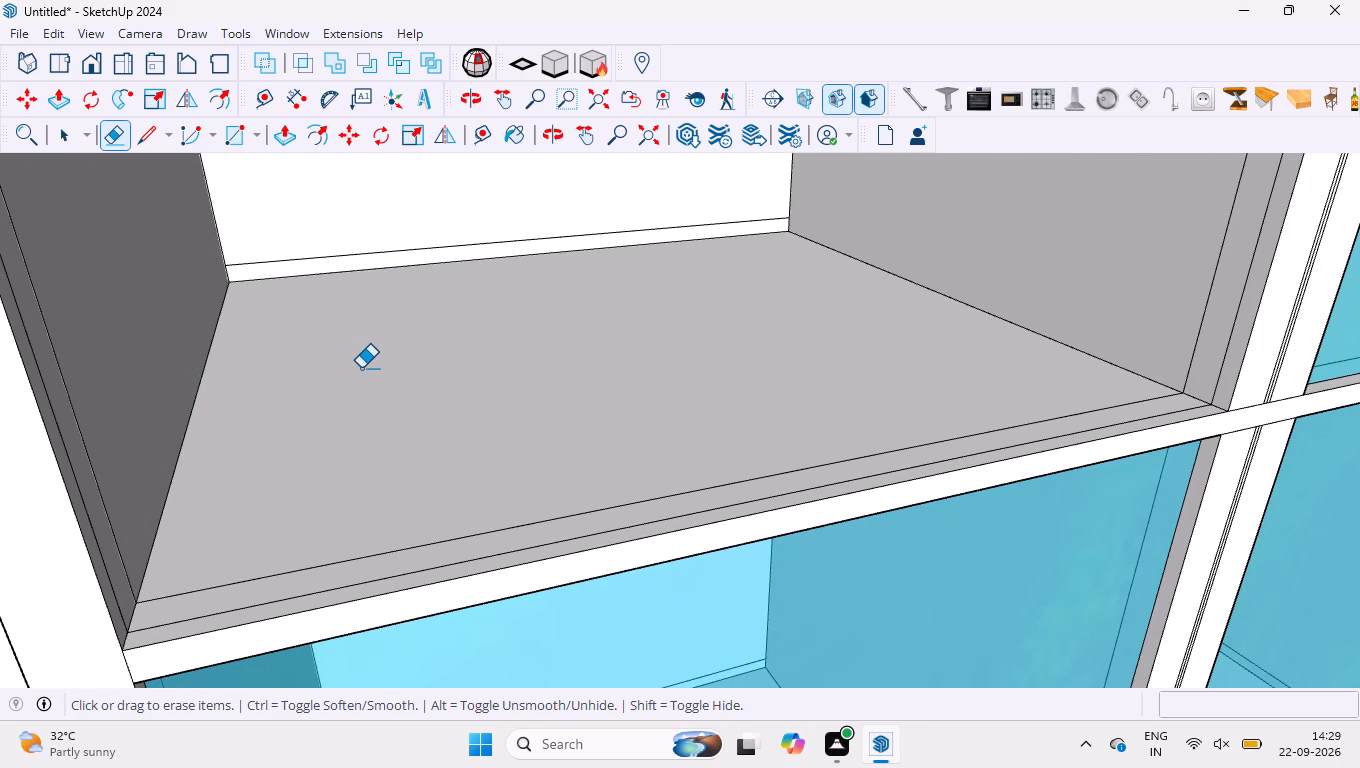
scroll(361, 368, "down", 1)
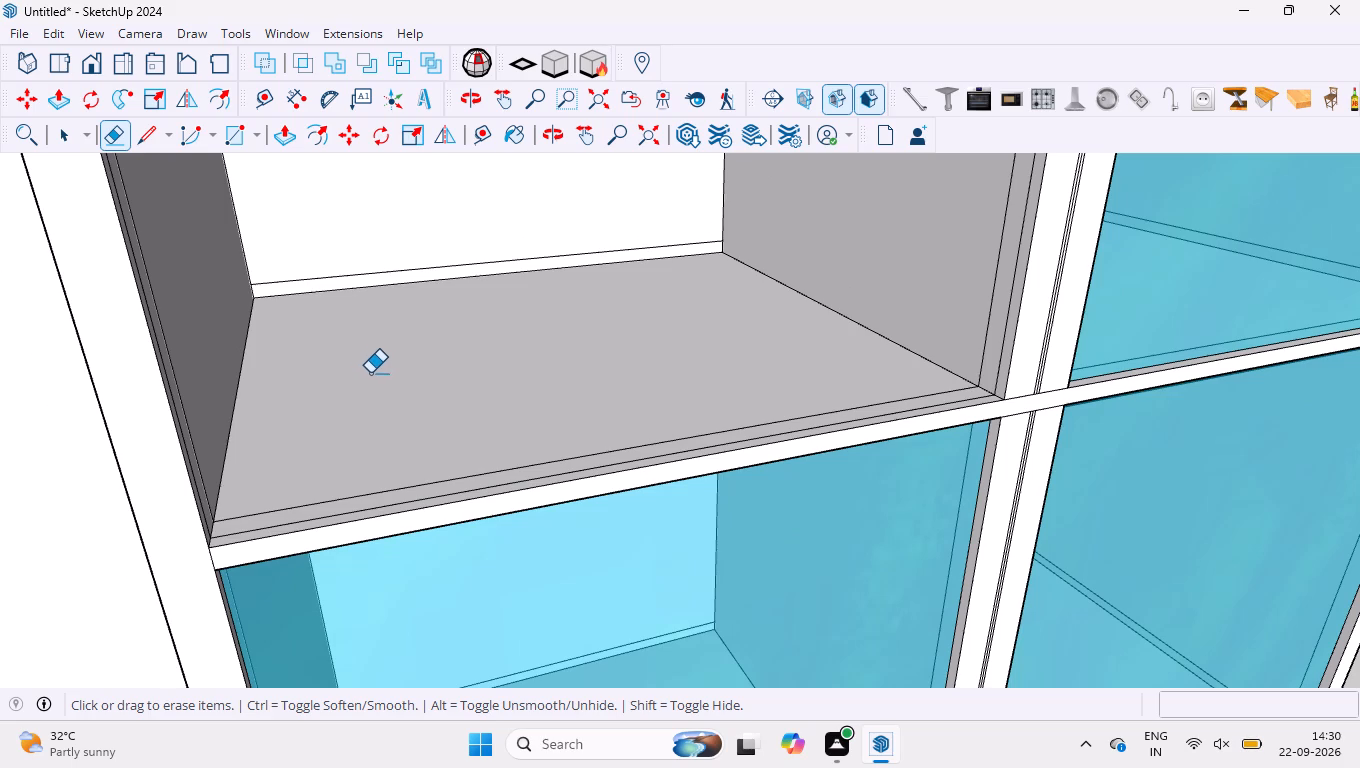
scroll(370, 391, "down", 7)
scroll(1103, 333, "up", 5)
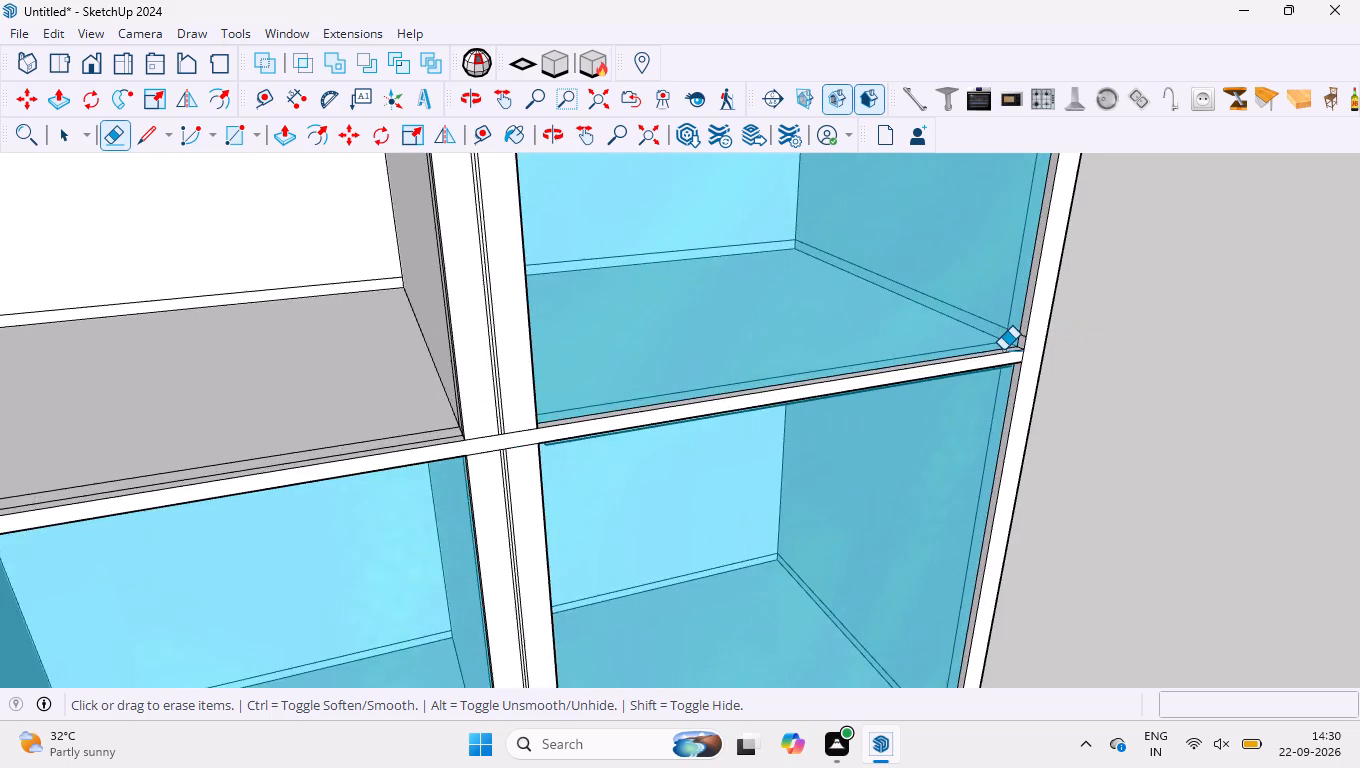
scroll(1003, 350, "up", 10)
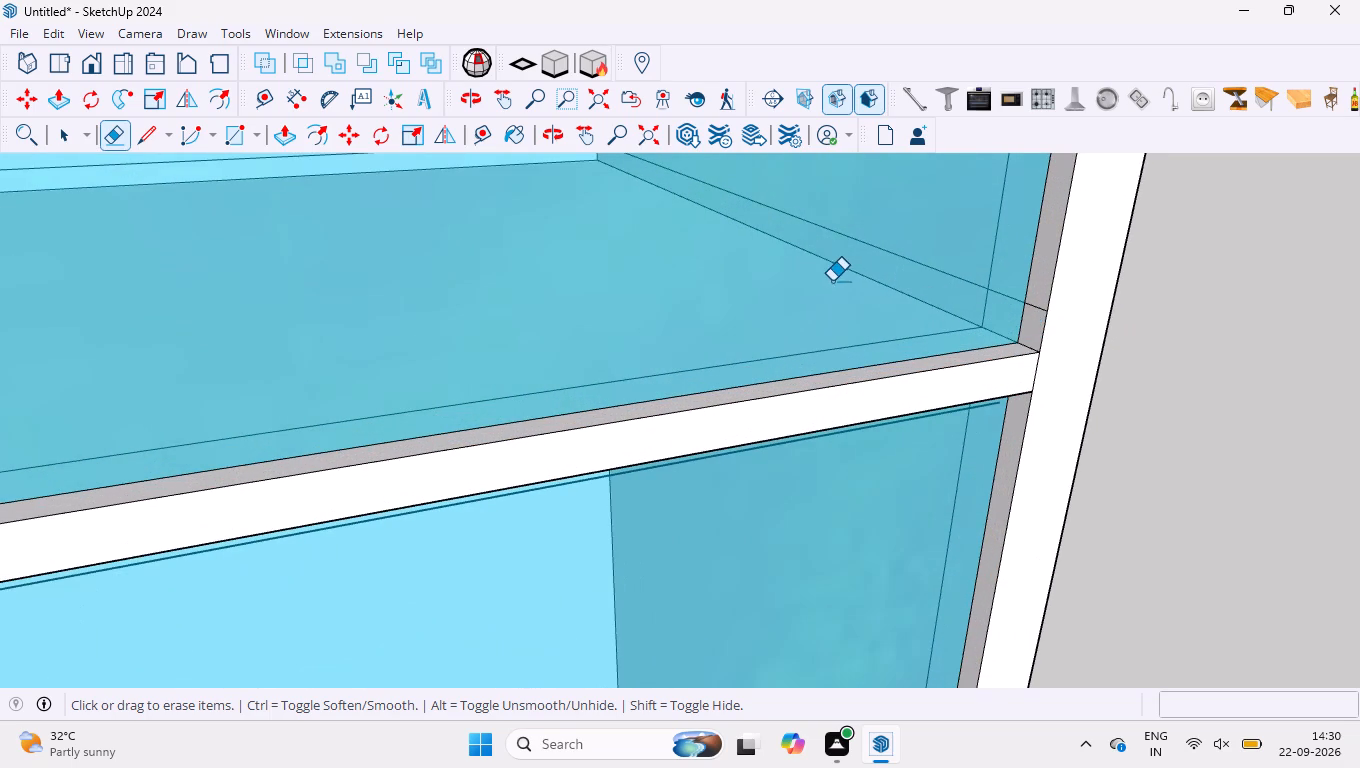
key("space")
scroll(1180, 385, "down", 12)
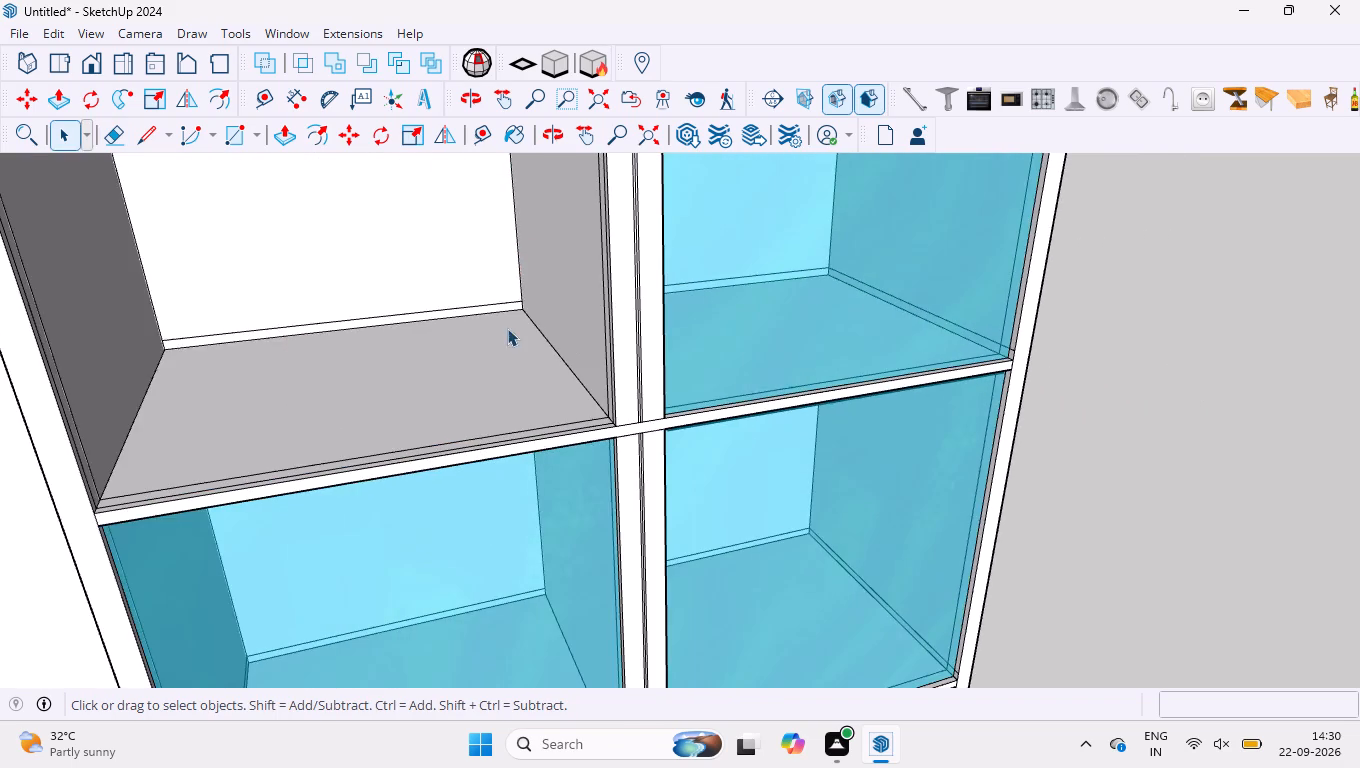
Undo the recent line erasures and the deletion of the glass face in the top compartment nearest the blank wall panel.
scroll(498, 359, "down", 4)
key("ctrl+z")
key("ctrl+z")
key("ctrl+z")
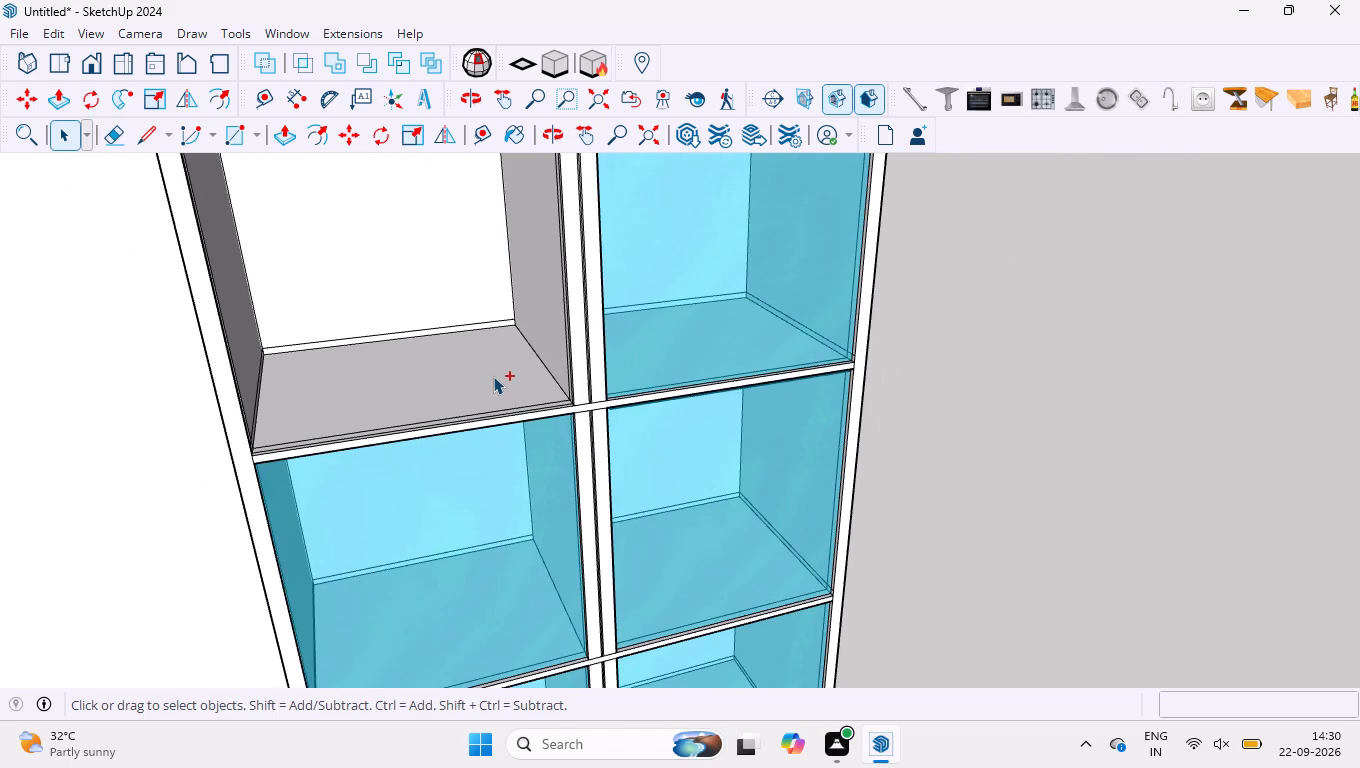
key("ctrl+z")
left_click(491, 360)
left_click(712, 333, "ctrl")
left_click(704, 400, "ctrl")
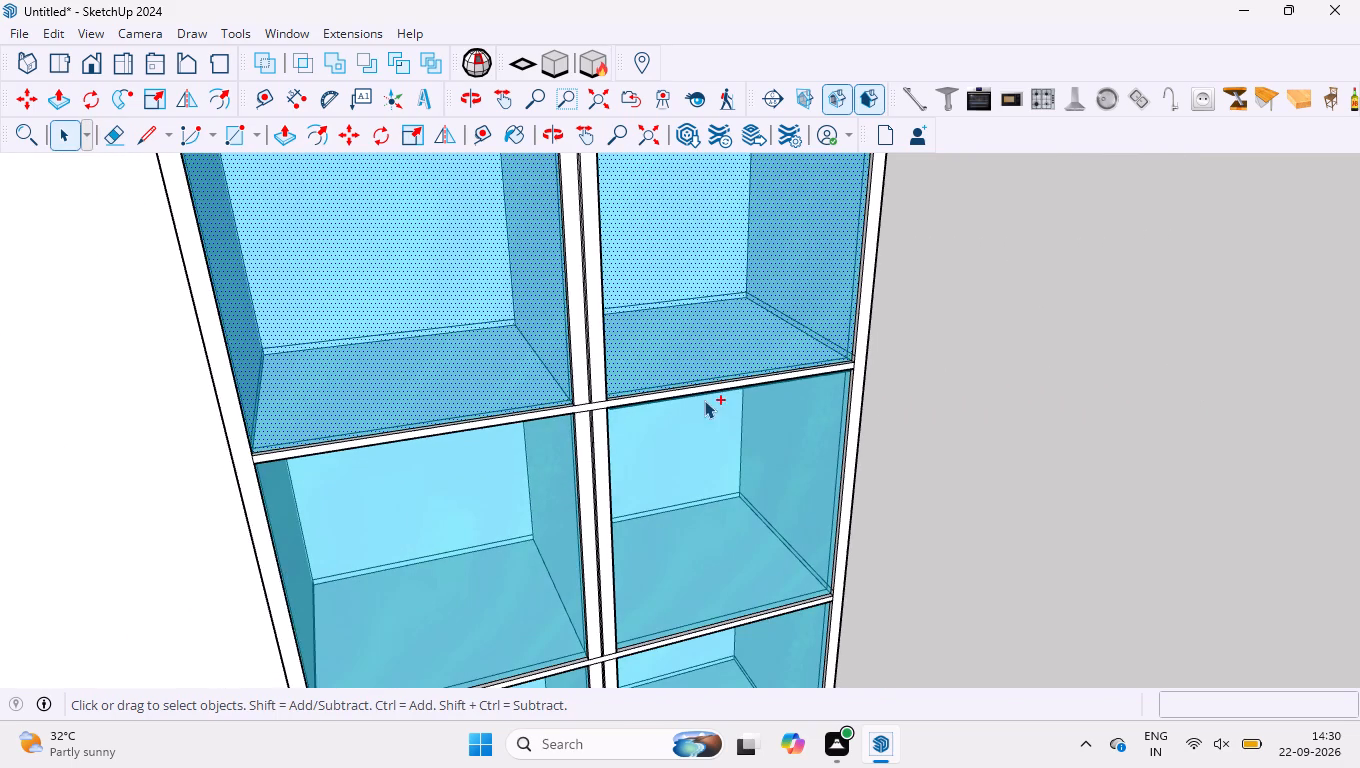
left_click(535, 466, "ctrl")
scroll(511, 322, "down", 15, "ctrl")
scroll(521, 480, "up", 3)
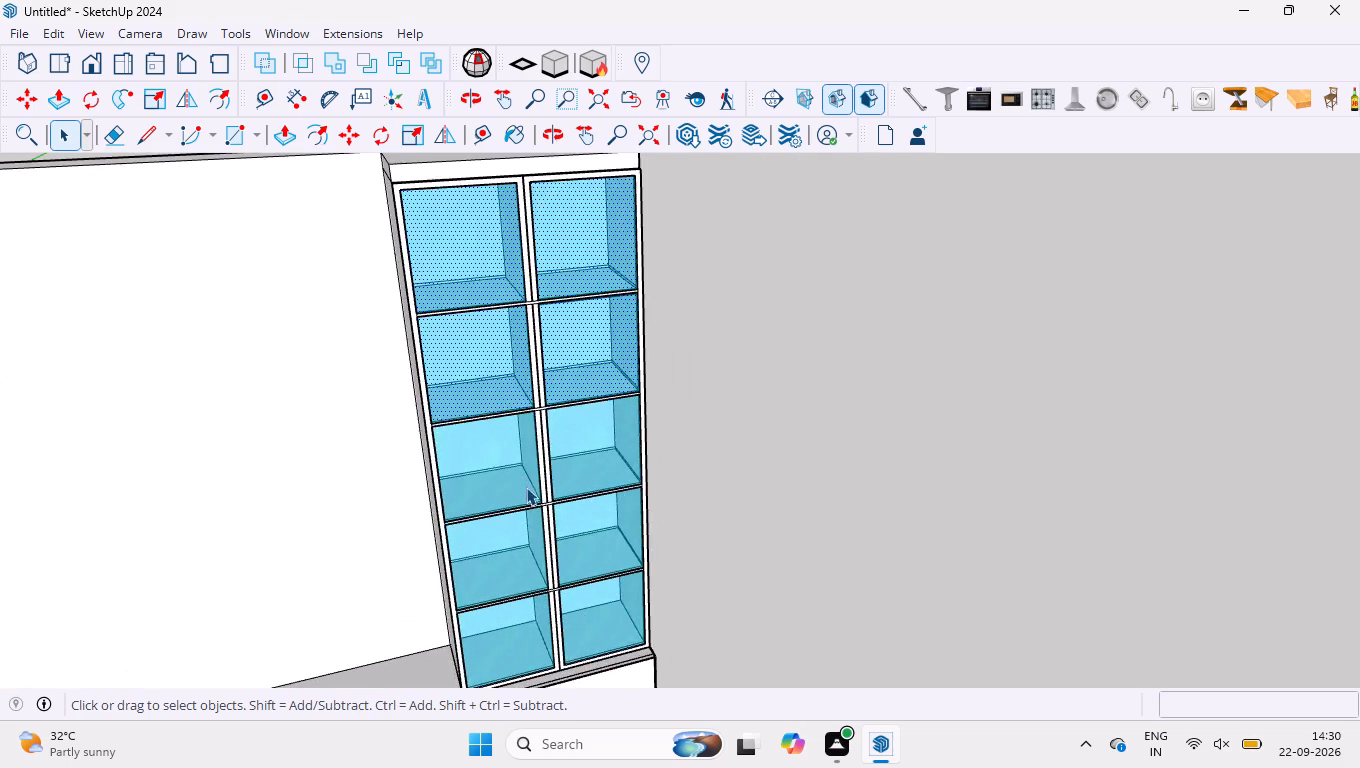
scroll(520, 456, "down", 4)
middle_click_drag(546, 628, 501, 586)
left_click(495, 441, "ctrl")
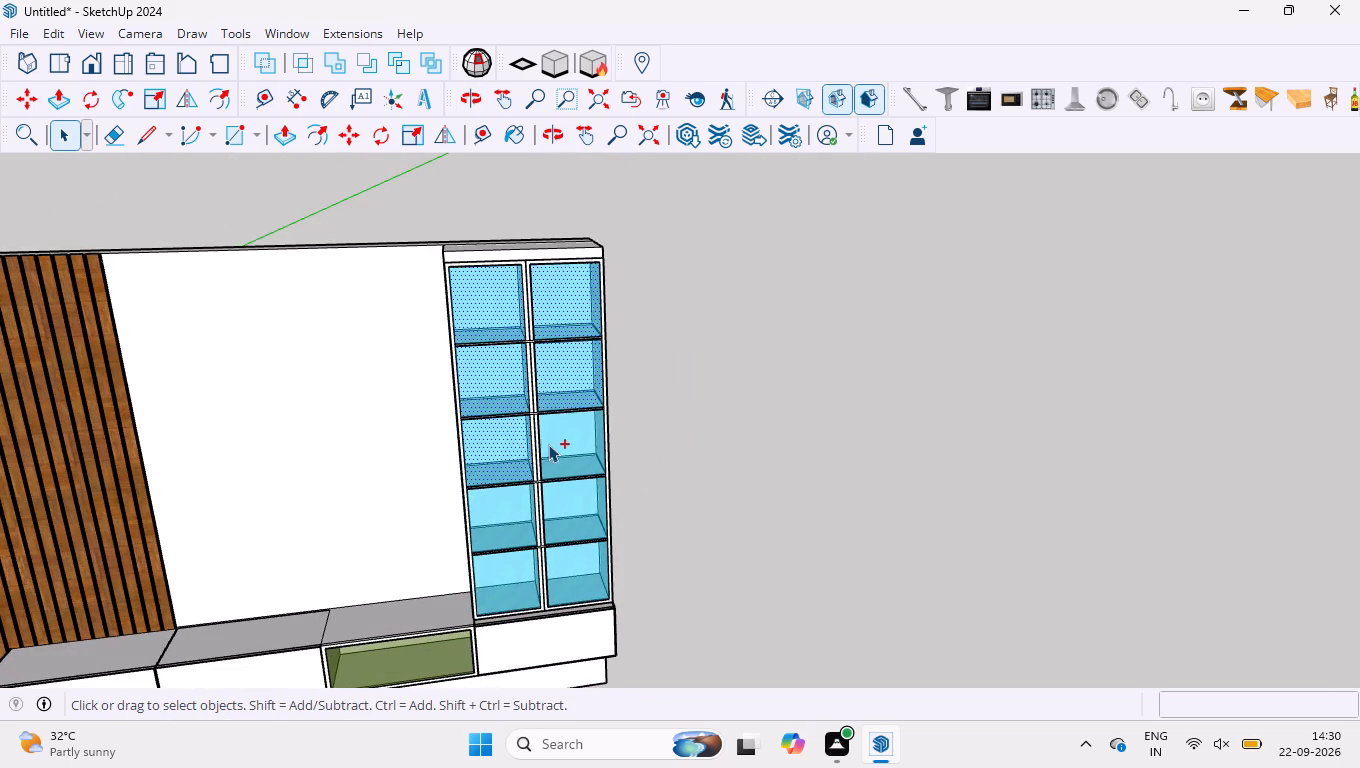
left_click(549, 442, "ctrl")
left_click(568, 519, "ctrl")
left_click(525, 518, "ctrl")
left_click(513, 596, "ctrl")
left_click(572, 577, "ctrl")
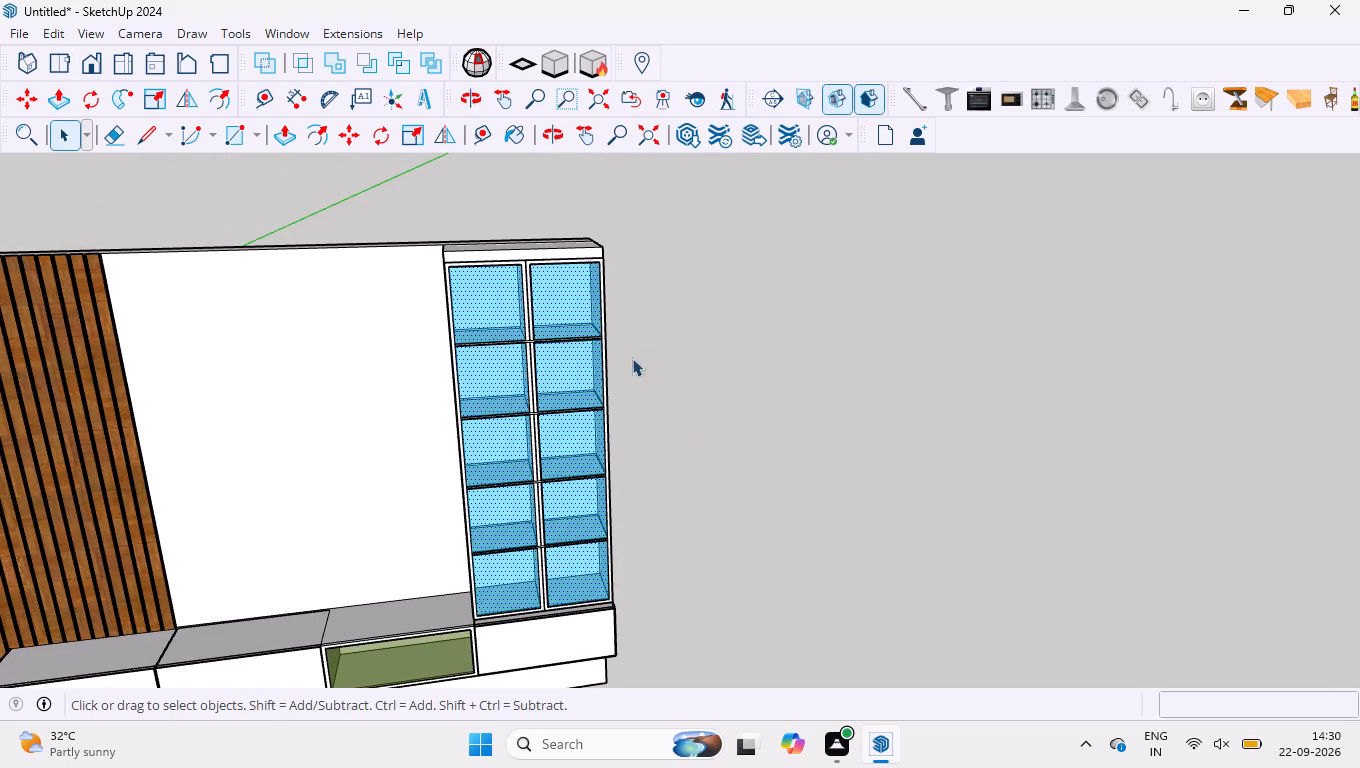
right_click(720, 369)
Select all ten glass faces across both columns of the display cabinet and hide them.
left_click(579, 287)
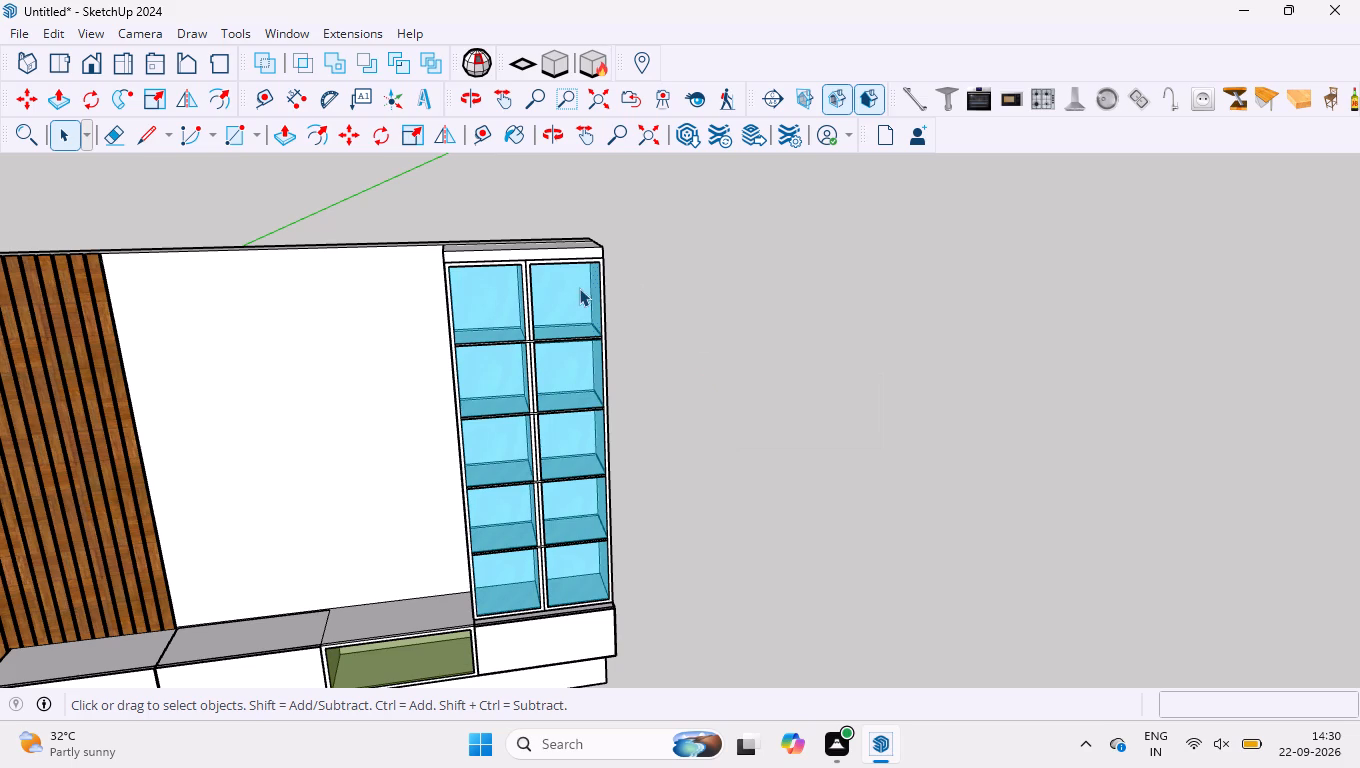
left_click(506, 300, "ctrl")
left_click(494, 359, "ctrl")
left_click(551, 375, "ctrl")
left_click(564, 439, "ctrl")
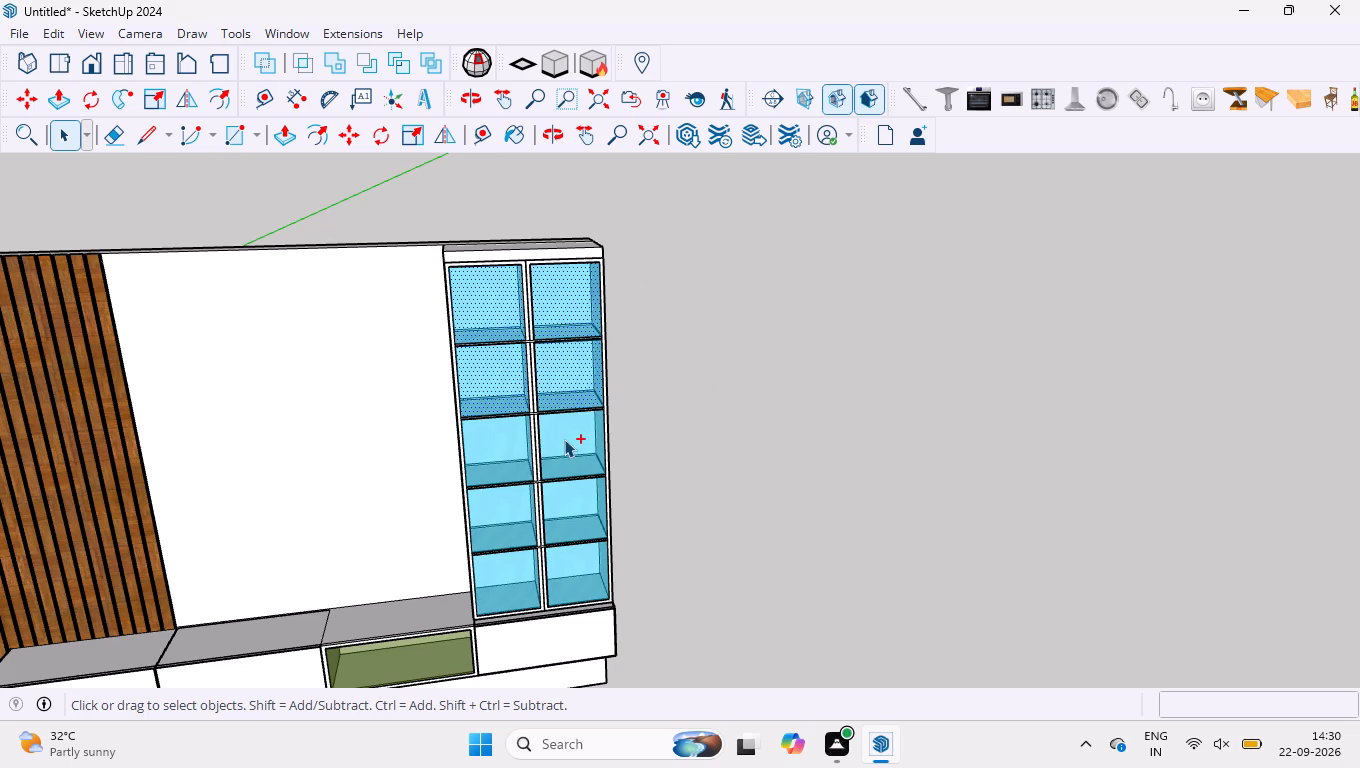
left_click(503, 449, "ctrl")
left_click(497, 507, "ctrl")
left_click(595, 522, "ctrl")
left_click(530, 567, "ctrl")
left_click(564, 571, "ctrl")
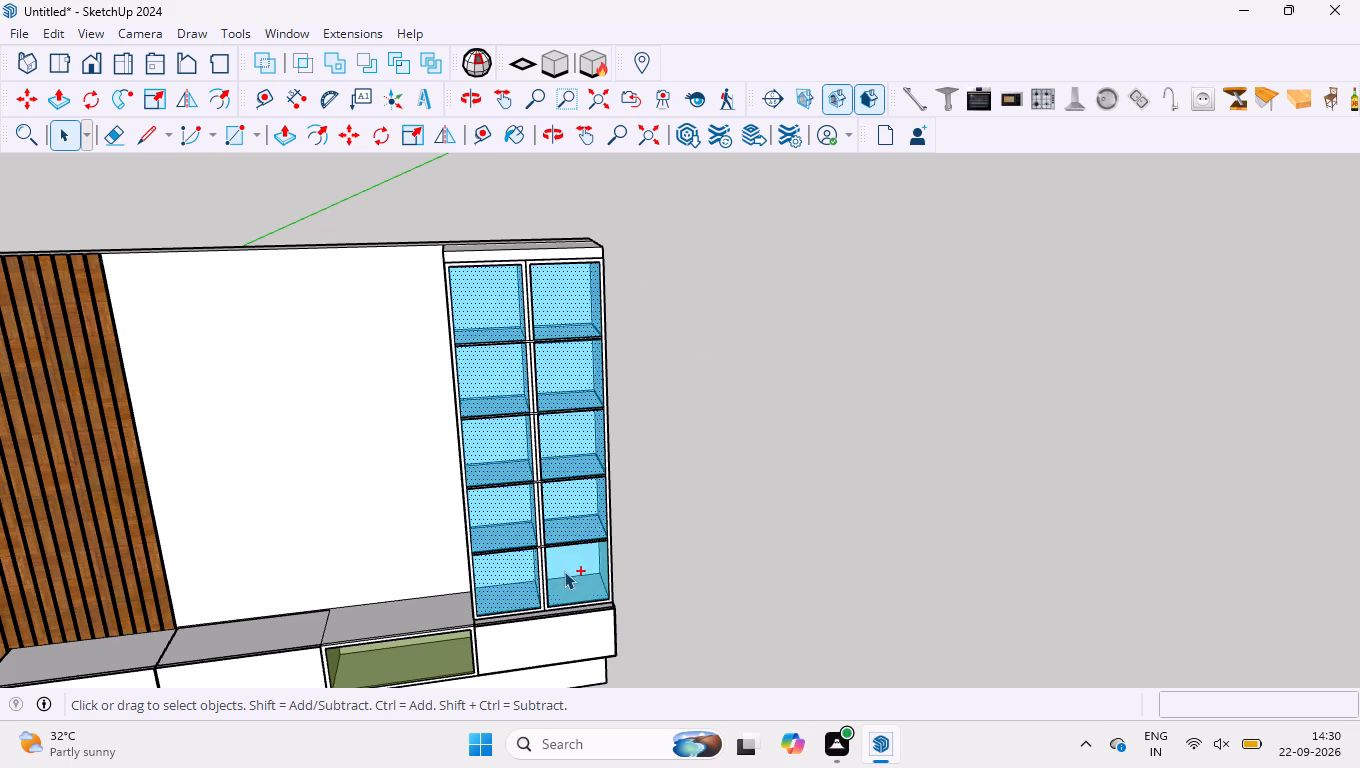
scroll(583, 563, "down", 3, "ctrl")
middle_click_drag(453, 451, 698, 468)
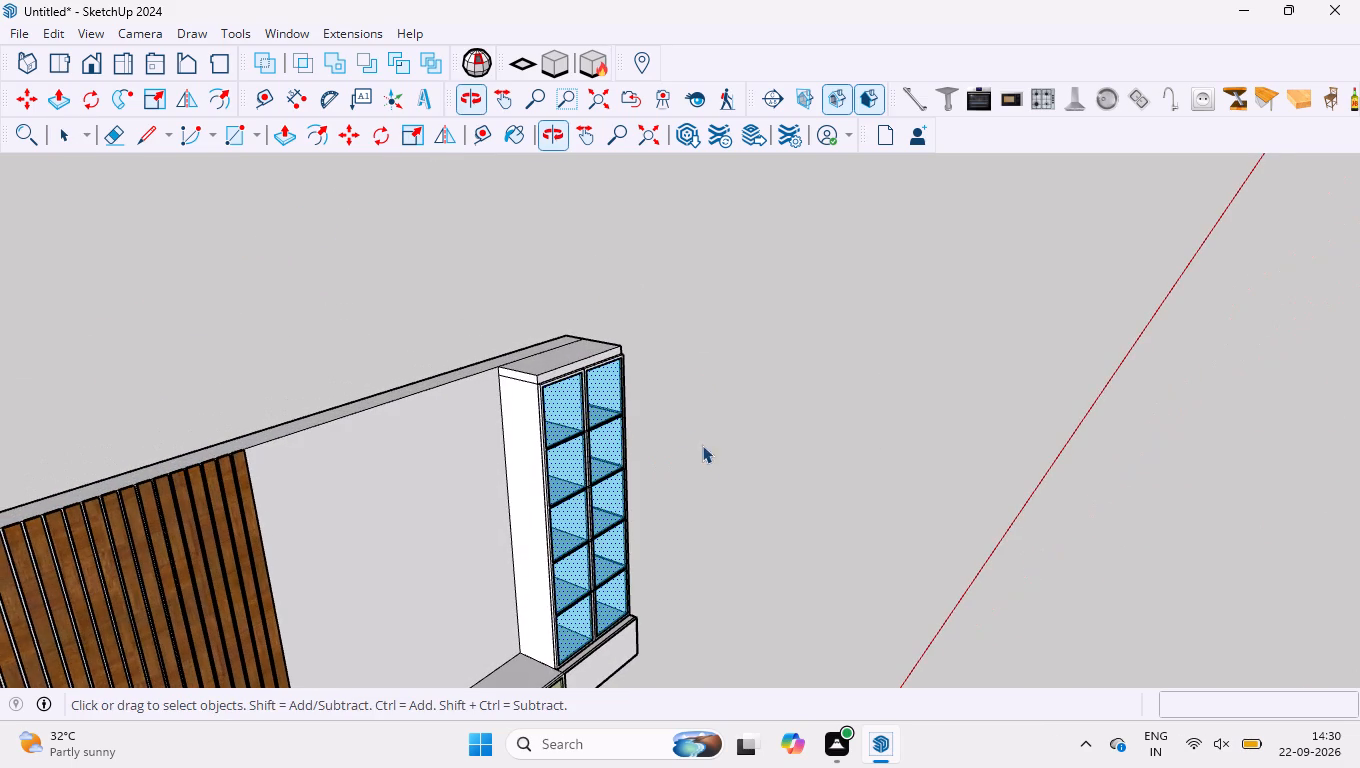
left_click(56, 35)
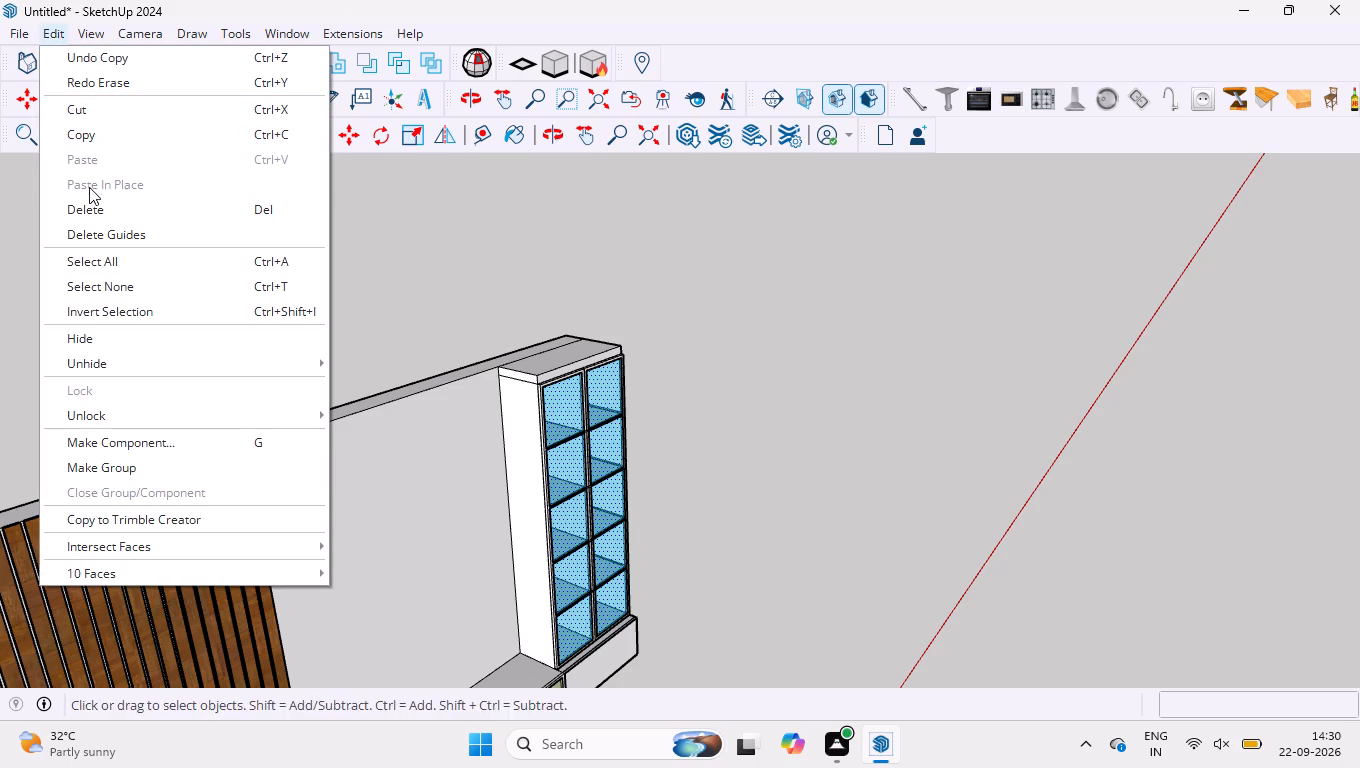
left_click(144, 333)
Erase the extra lines on the outer side panel and along the floor's front edge in the top compartment nearest the blank wall.
middle_click_drag(813, 513, 191, 424)
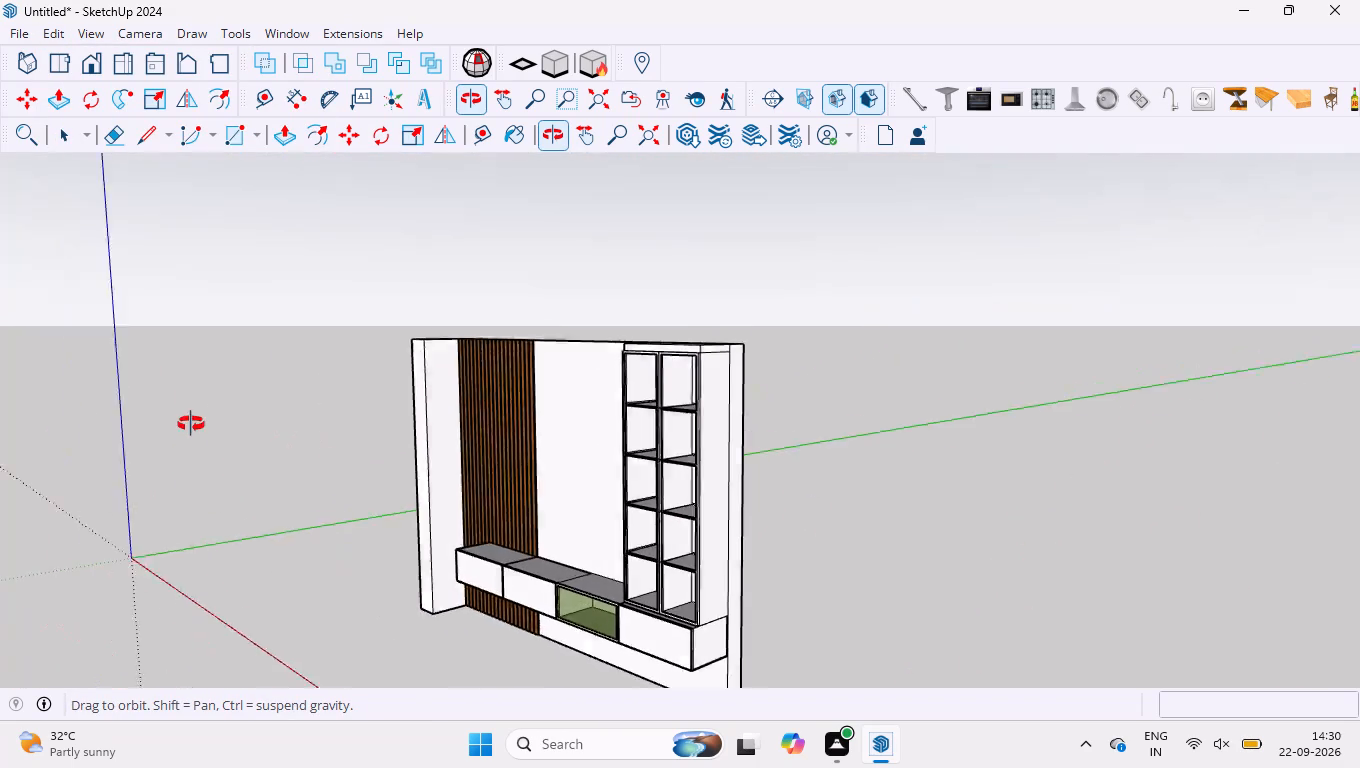
middle_click_drag(191, 424, 412, 463)
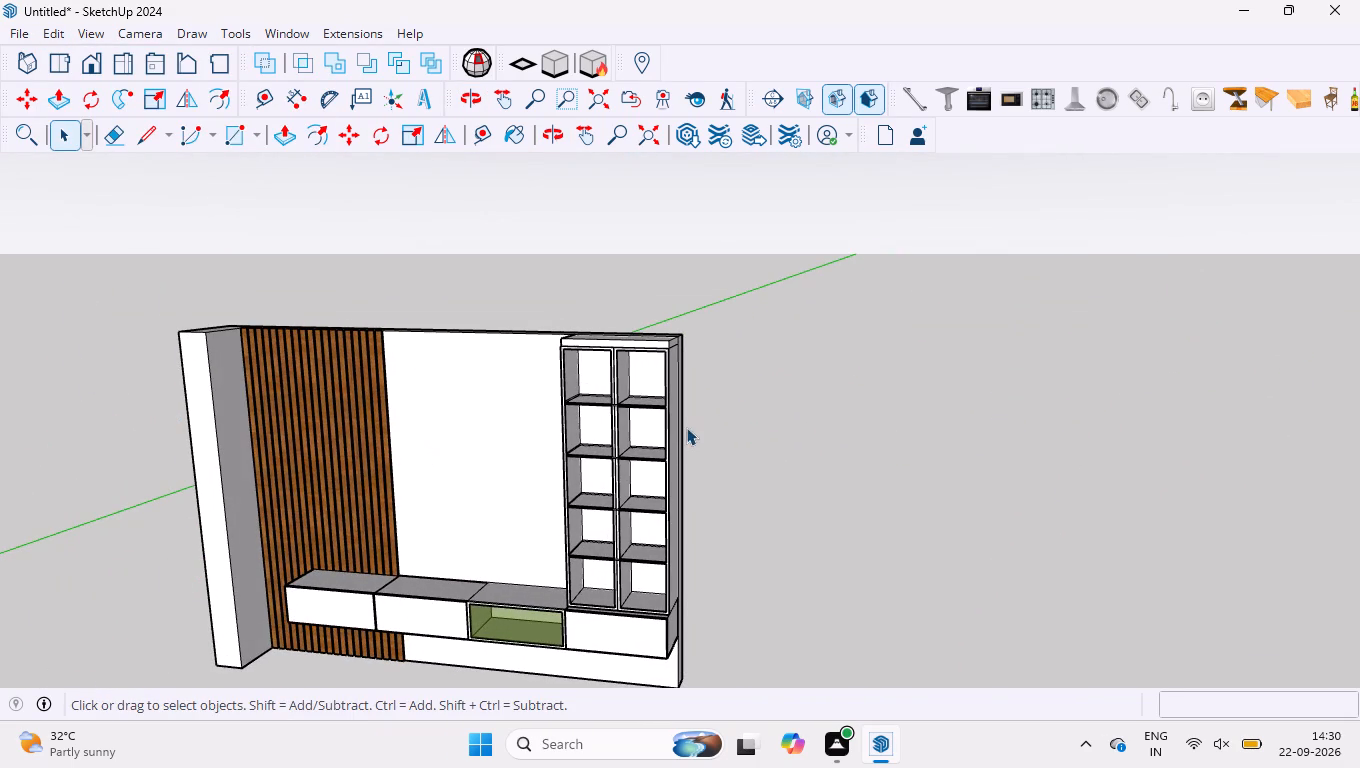
scroll(562, 356, "up", 8)
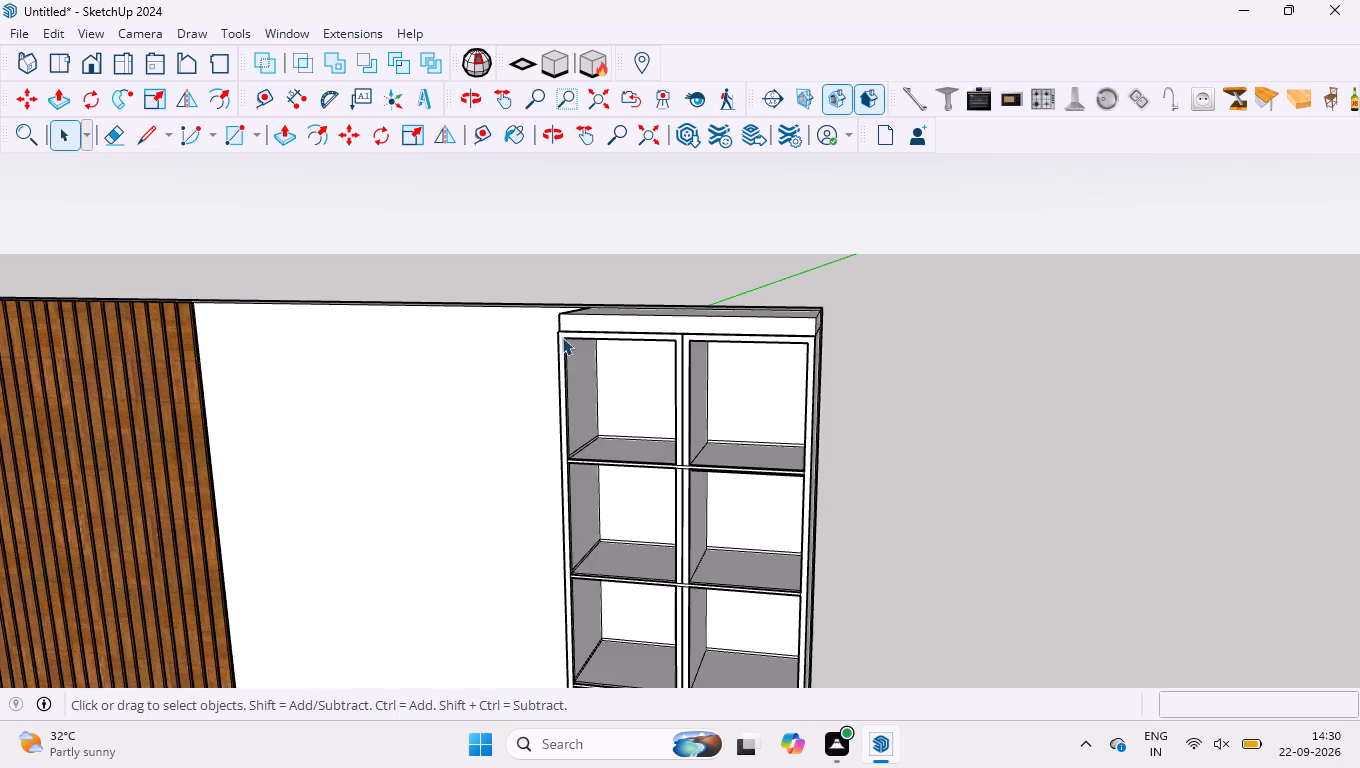
scroll(549, 348, "down", 3)
scroll(574, 370, "up", 8)
scroll(613, 470, "up", 8)
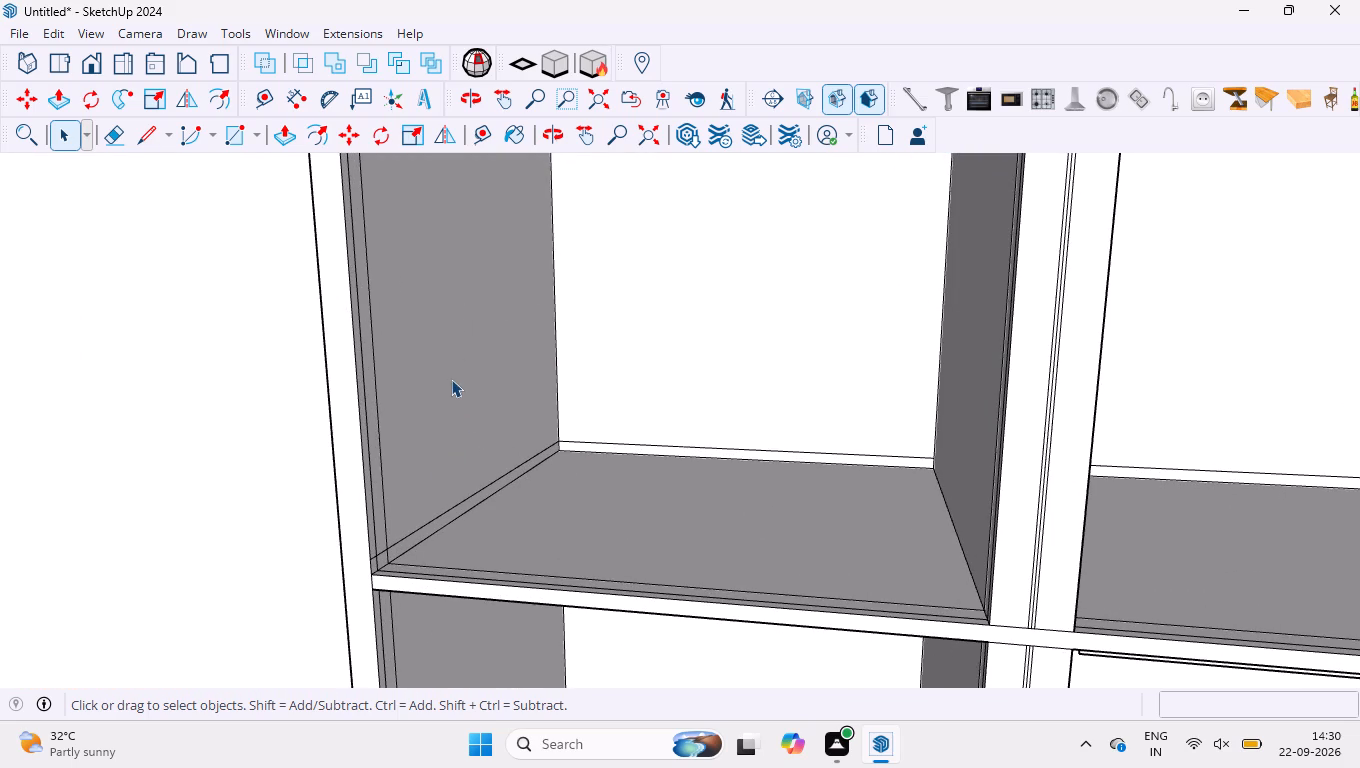
key("e")
scroll(428, 558, "up", 2)
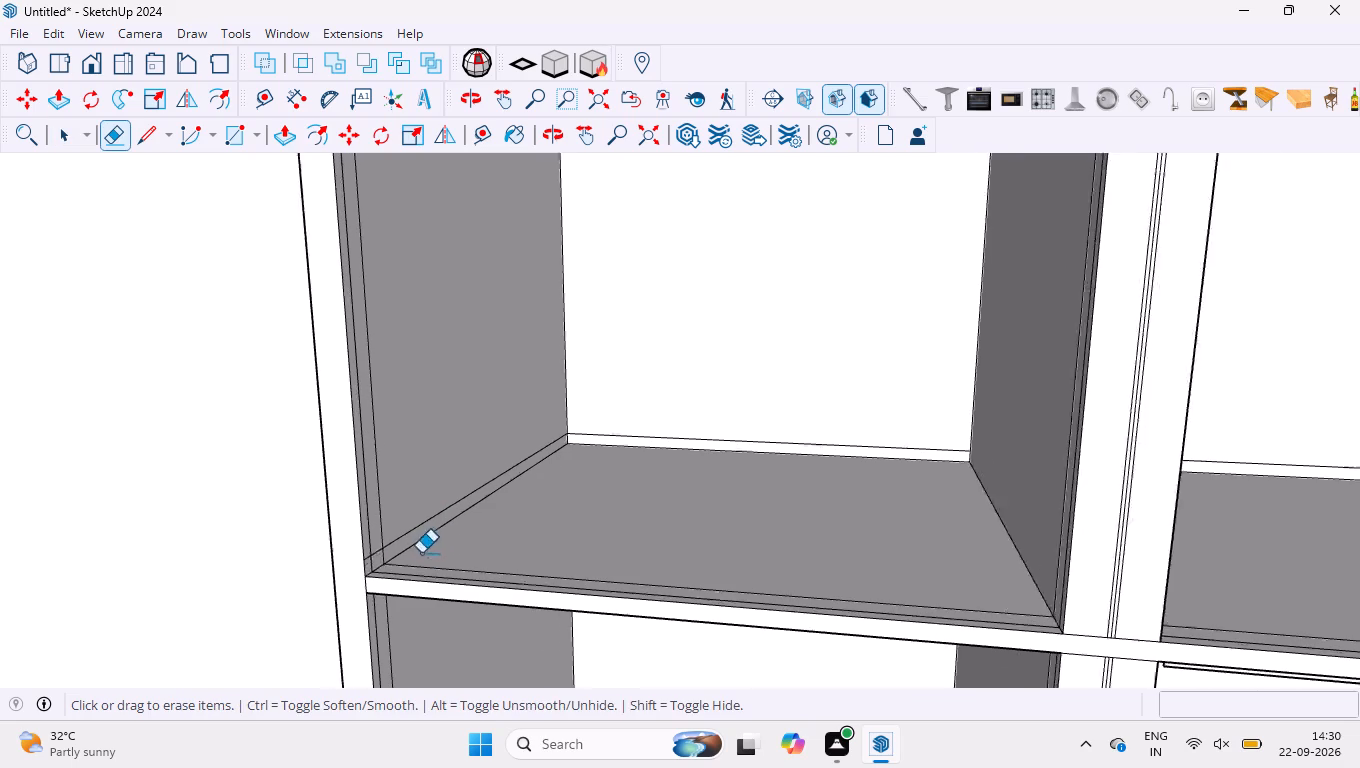
scroll(421, 553, "up", 8)
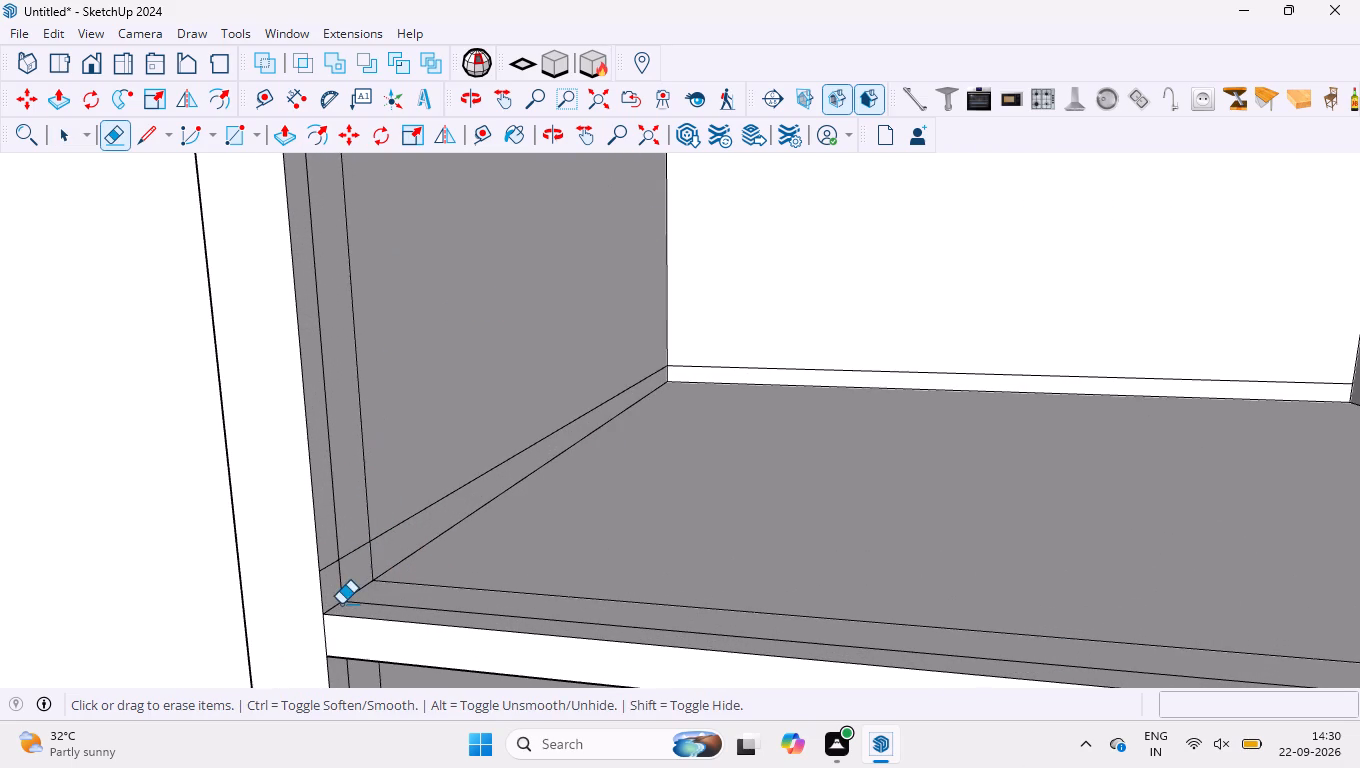
scroll(341, 604, "up", 8)
left_click_drag(339, 469, 412, 452)
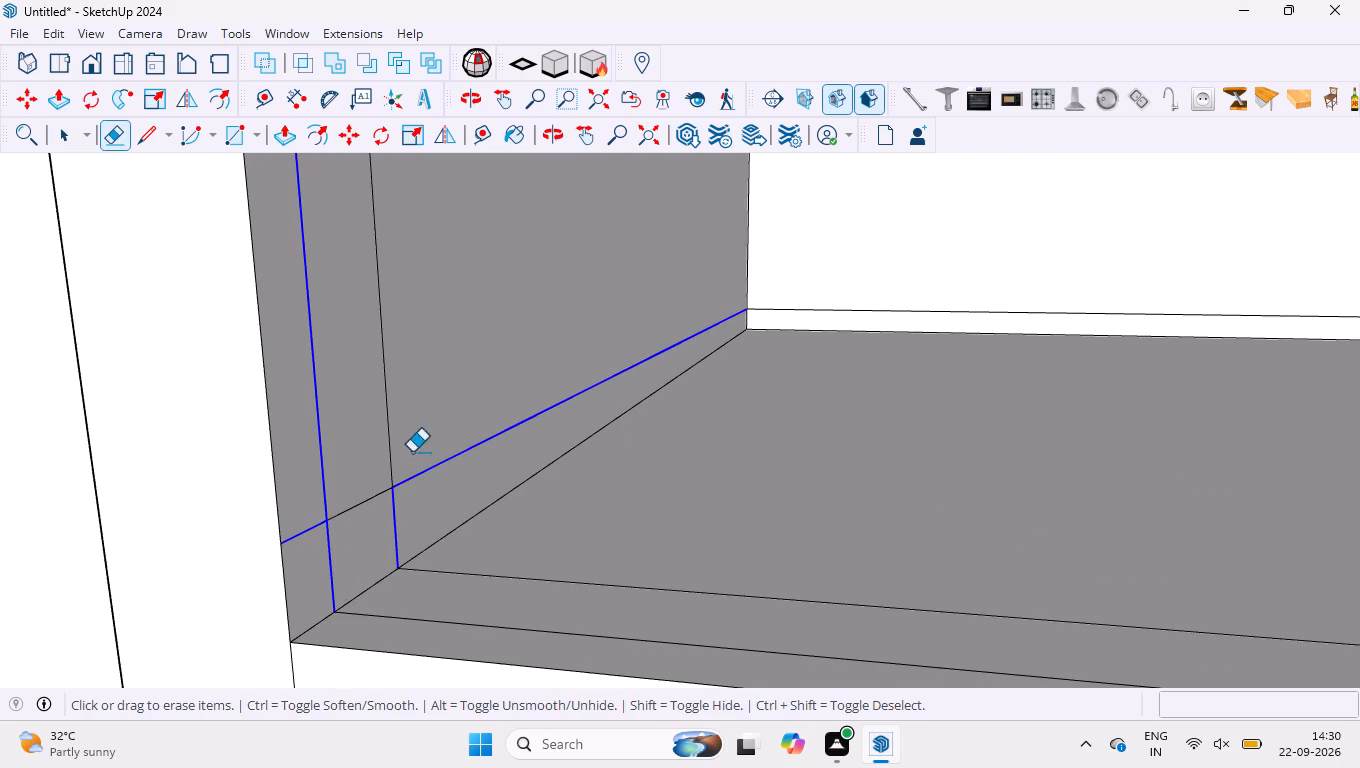
left_click_drag(412, 452, 368, 548)
scroll(400, 426, "down", 5)
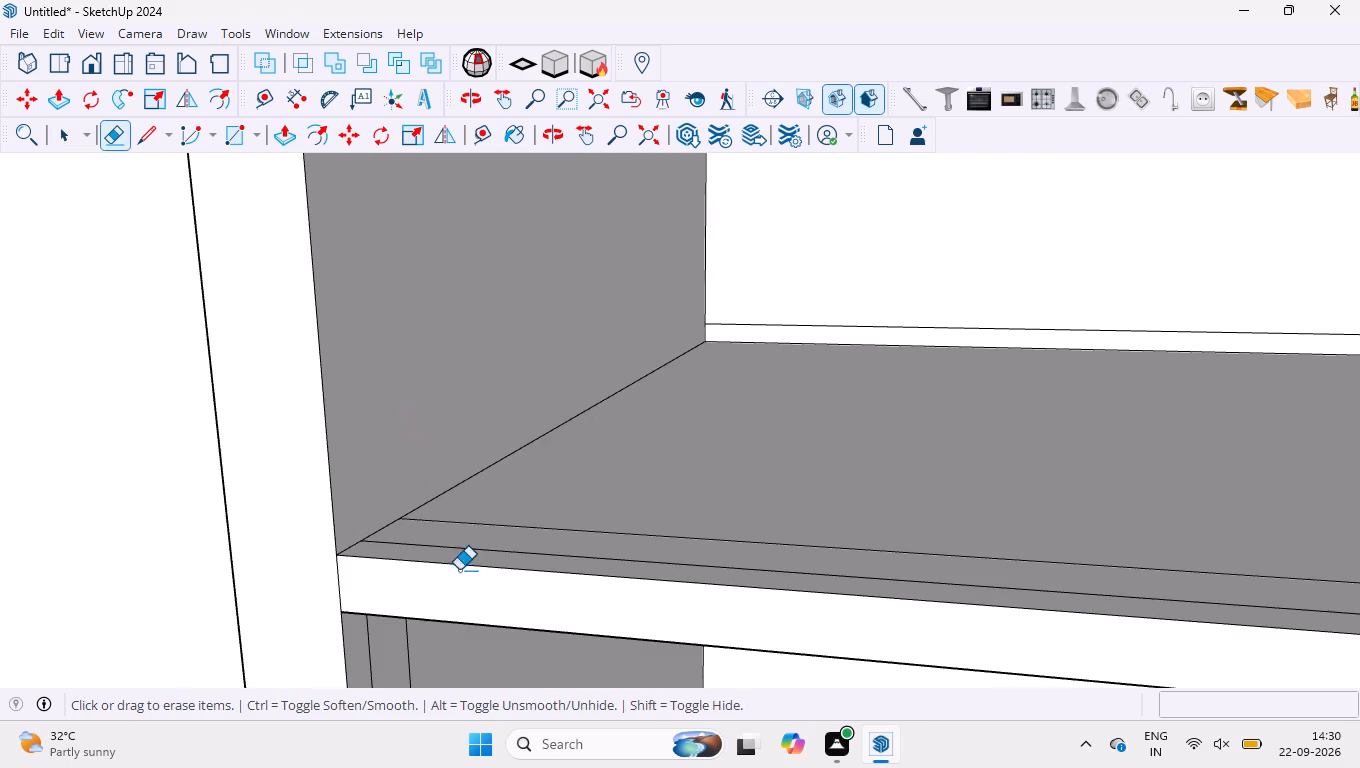
scroll(469, 536, "up", 10)
left_click_drag(480, 555, 623, 407)
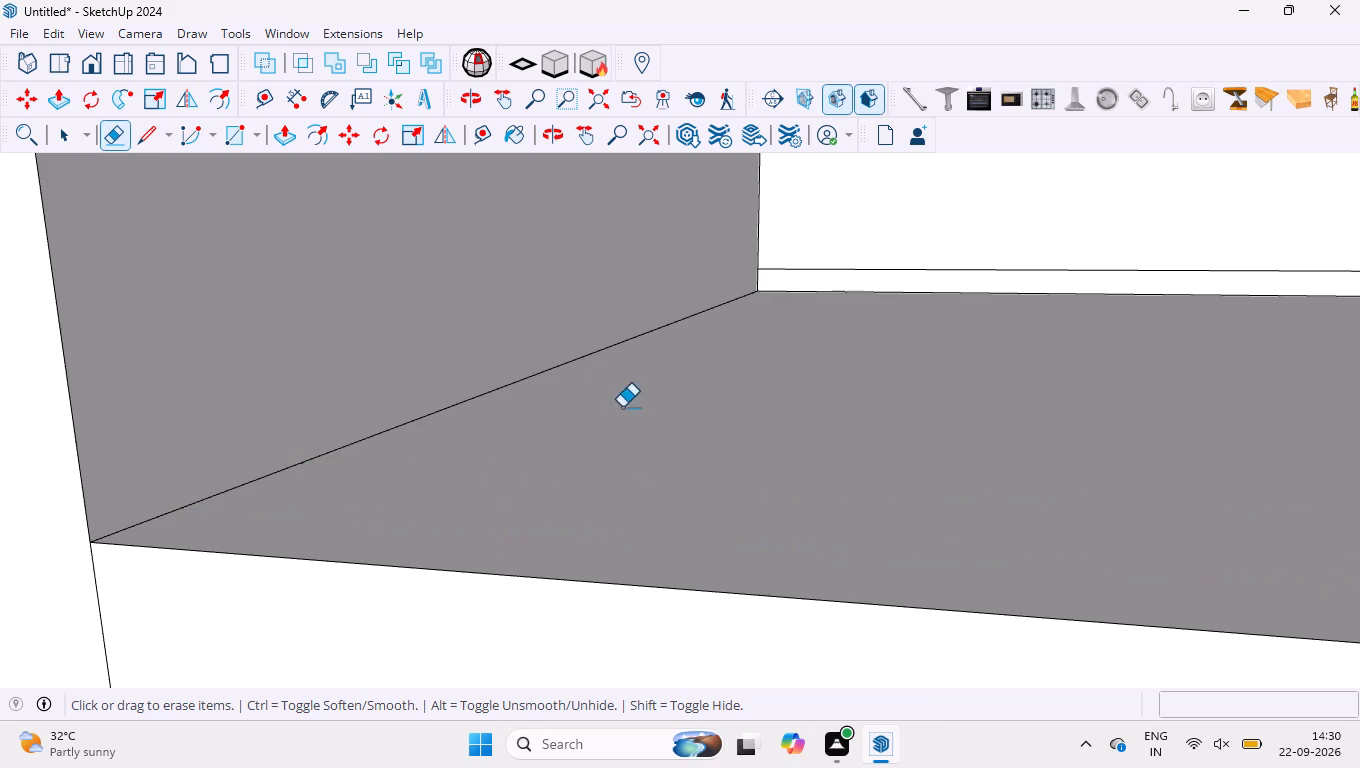
Erase the extra lines on the centre divider side and along the floor's front edge in the other column's top compartment.
scroll(477, 390, "down", 10)
middle_click_drag(463, 403, 716, 476)
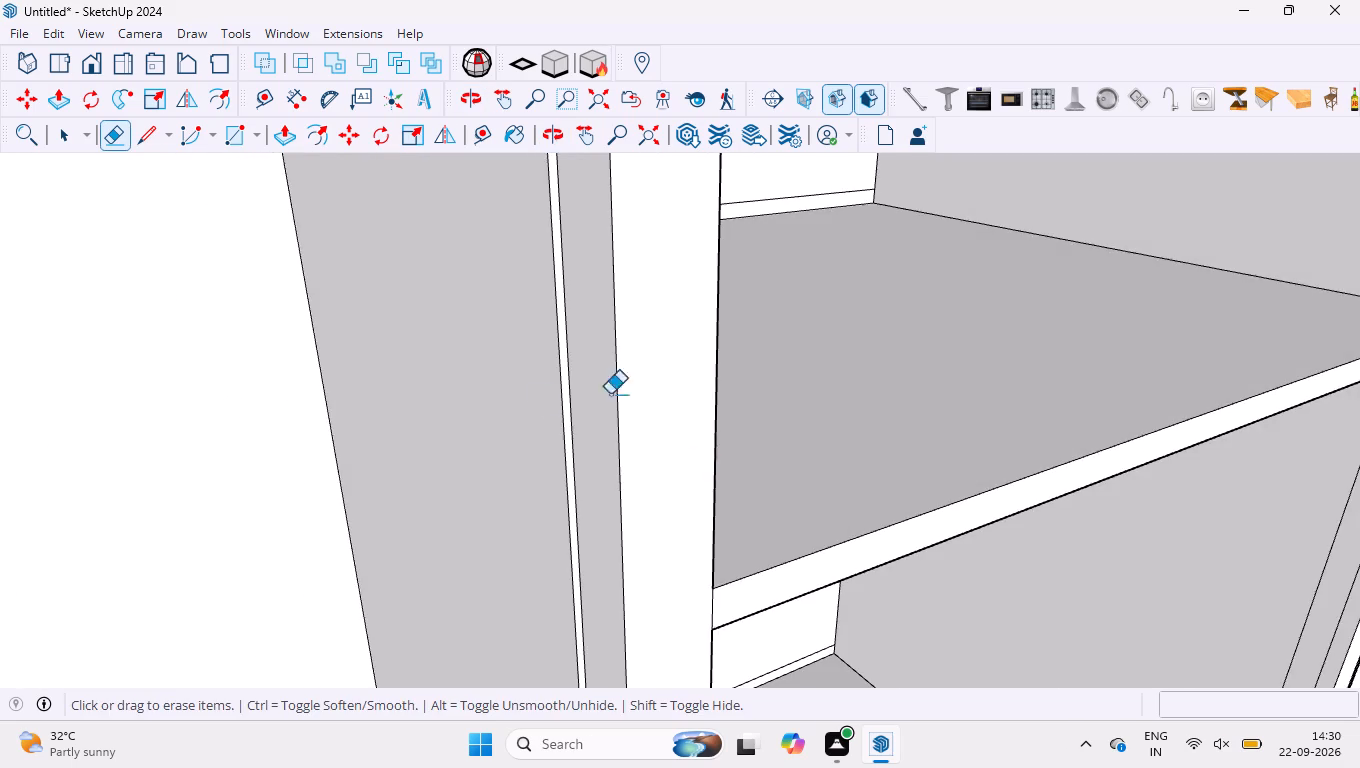
scroll(581, 397, "down", 9)
middle_click_drag(686, 353, 597, 371)
scroll(977, 316, "down", 4)
scroll(1076, 377, "down", 1)
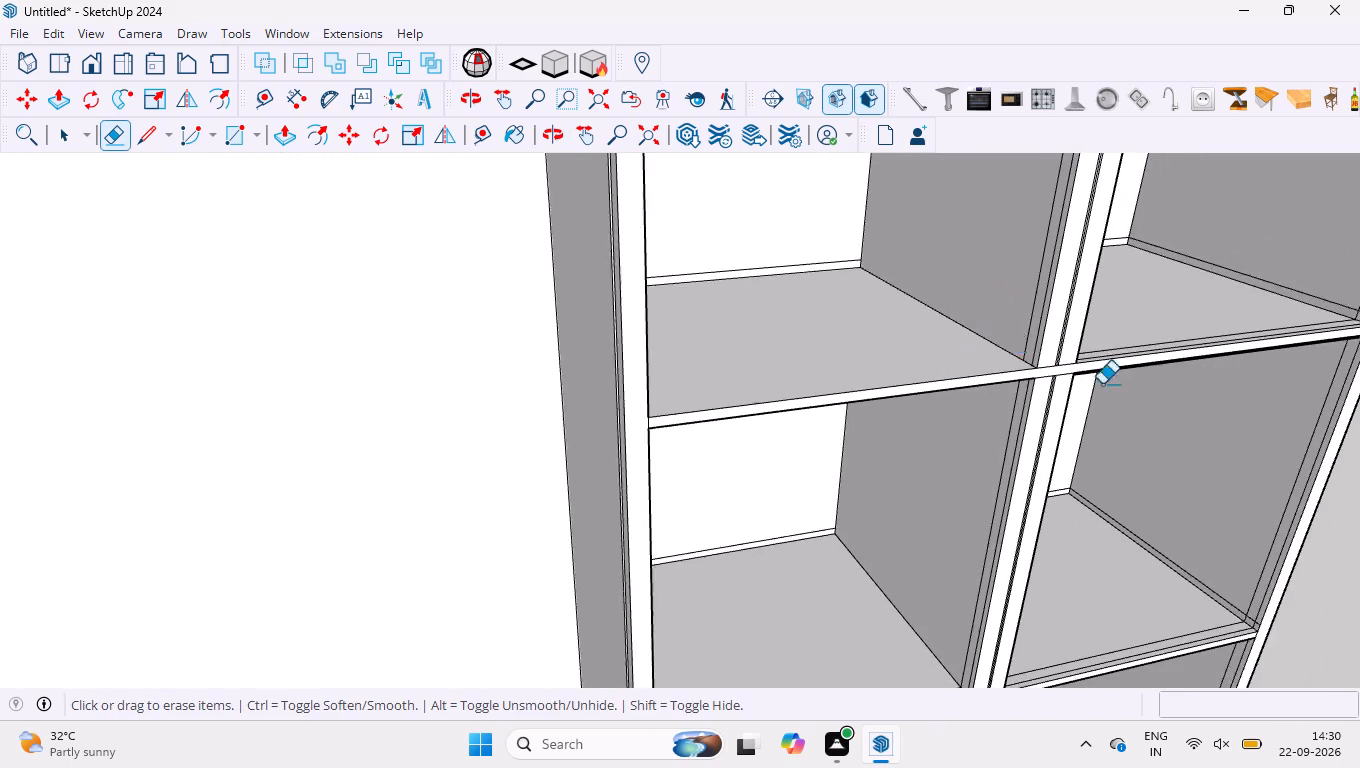
scroll(1224, 404, "up", 3)
scroll(1177, 200, "up", 9)
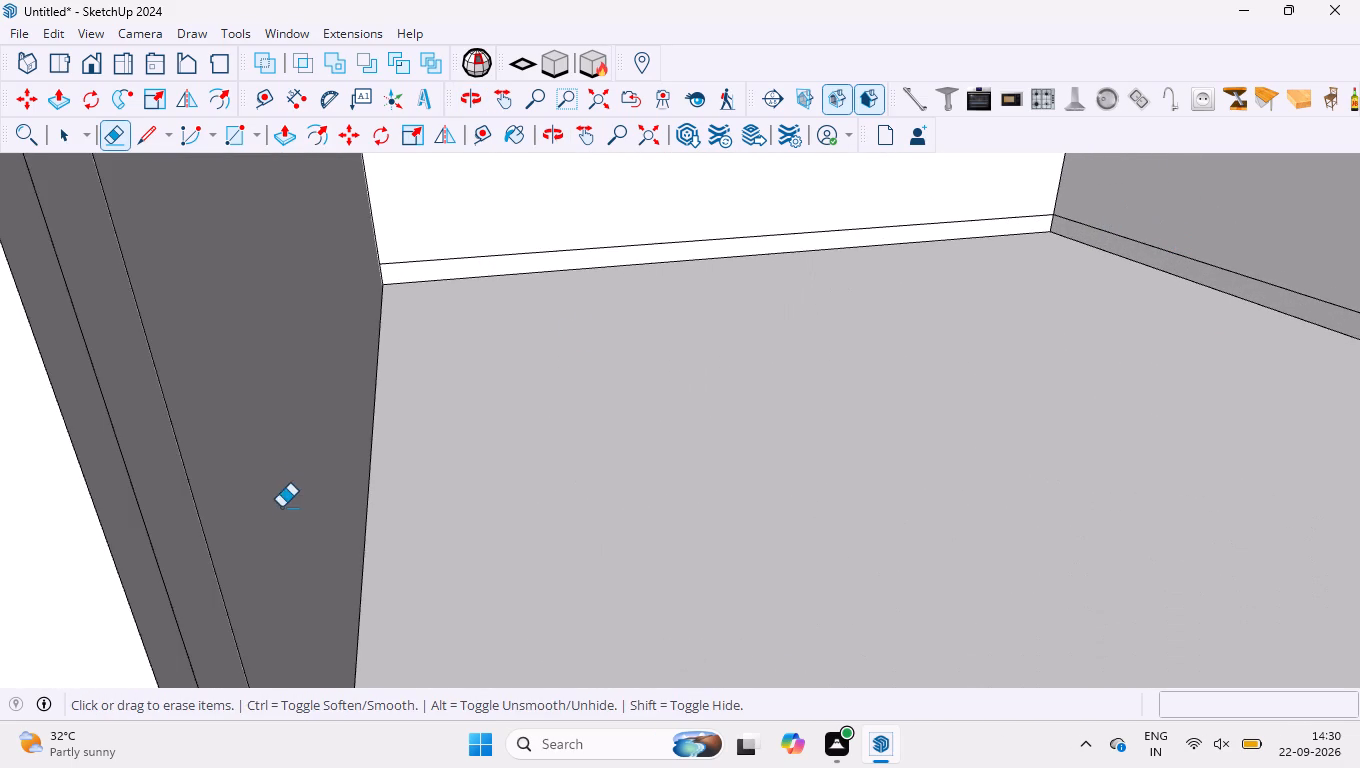
scroll(218, 256, "down", 13)
scroll(268, 446, "up", 8)
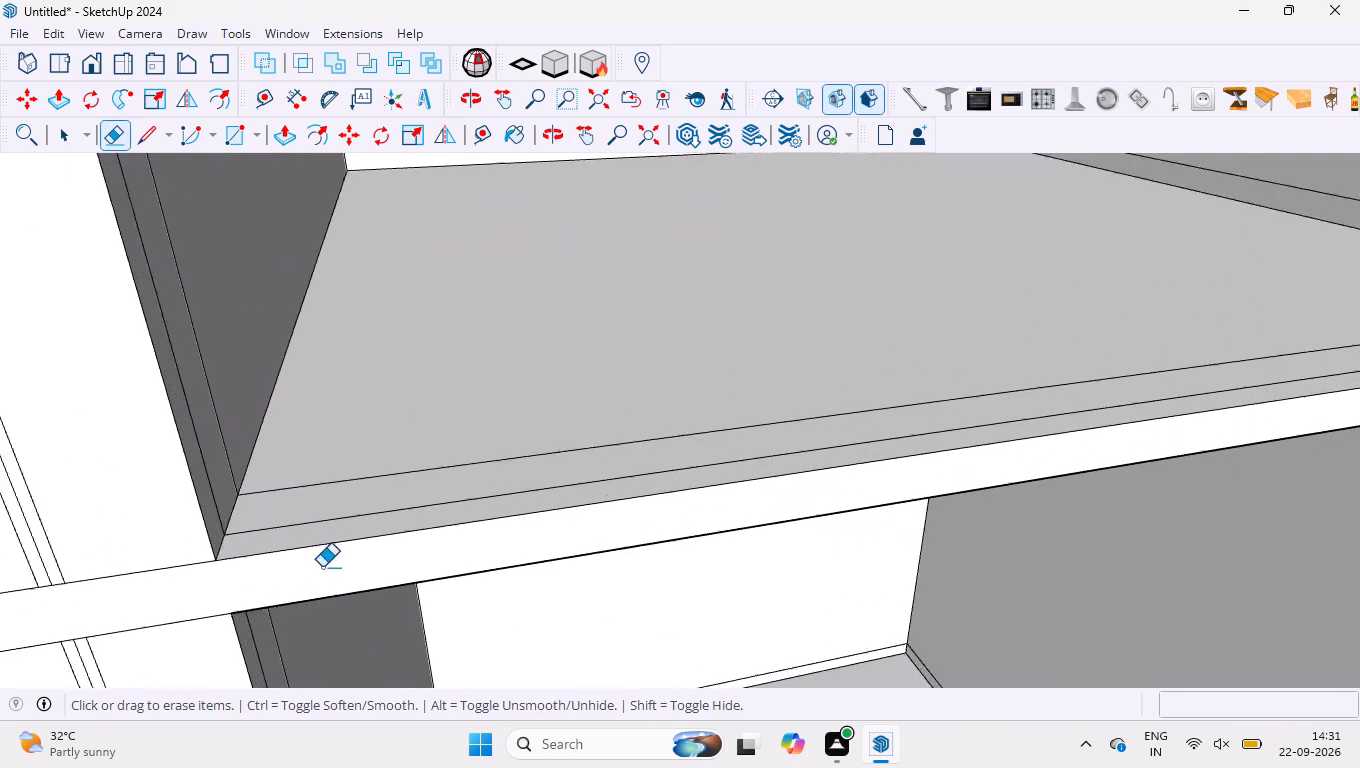
scroll(322, 567, "up", 6)
left_click_drag(191, 415, 231, 550)
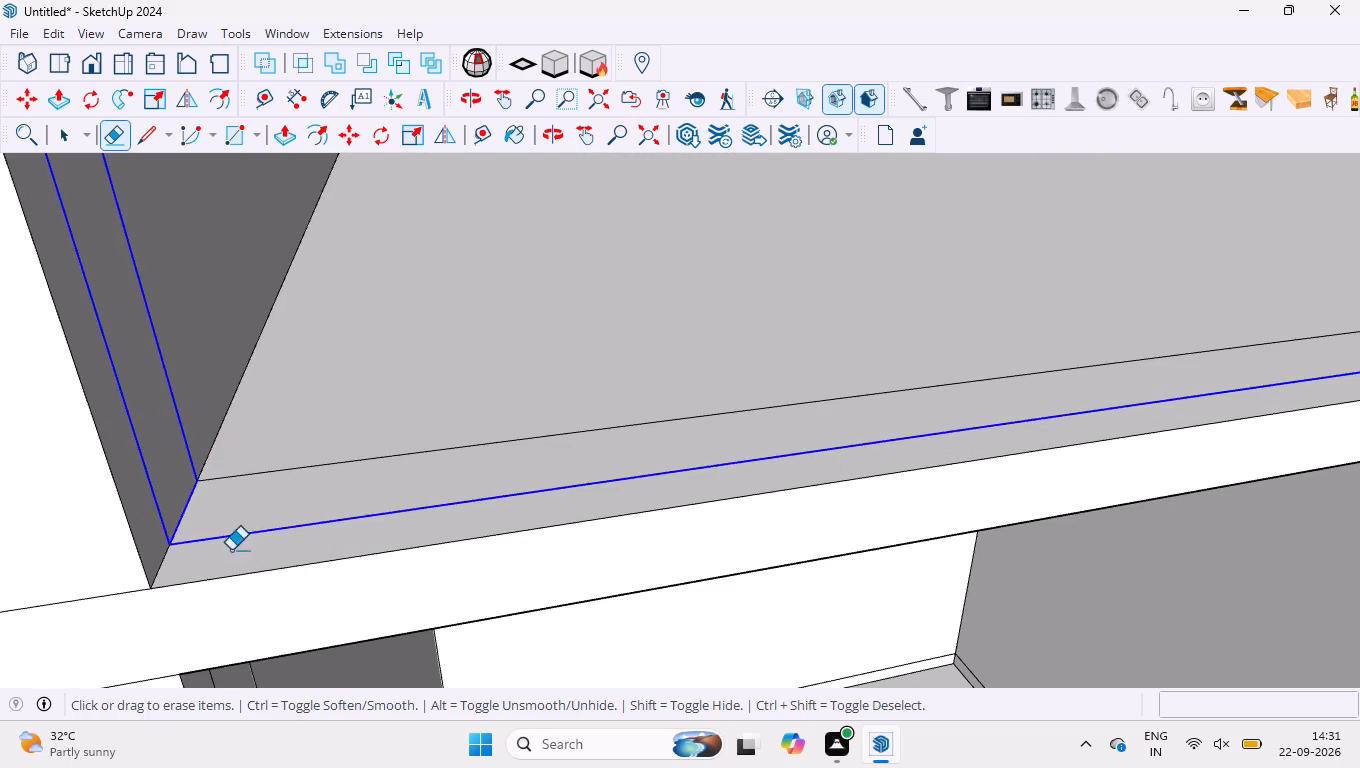
left_click_drag(231, 550, 321, 425)
scroll(309, 413, "down", 3)
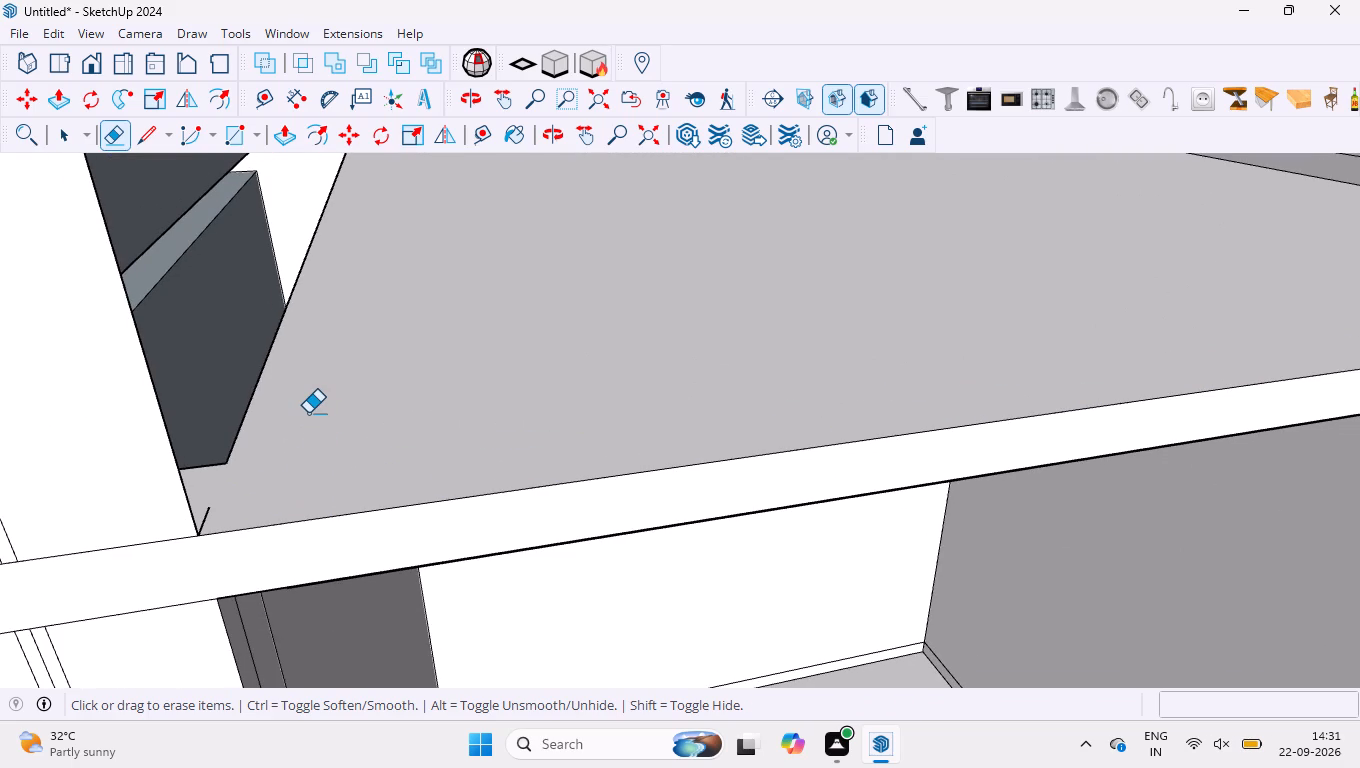
scroll(308, 413, "down", 9)
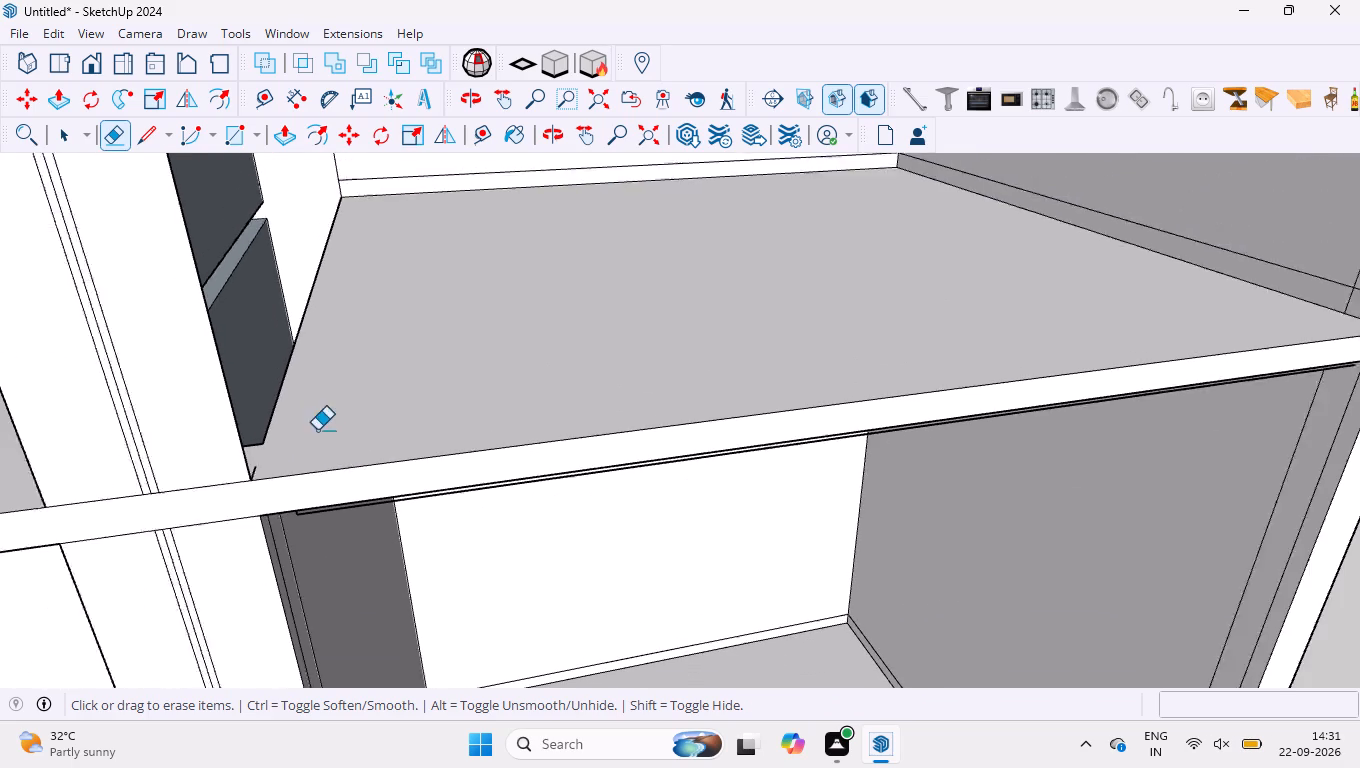
Erase the extra lines near the floor and front edge on the outer side panel of the same top compartment.
scroll(1215, 303, "up", 17)
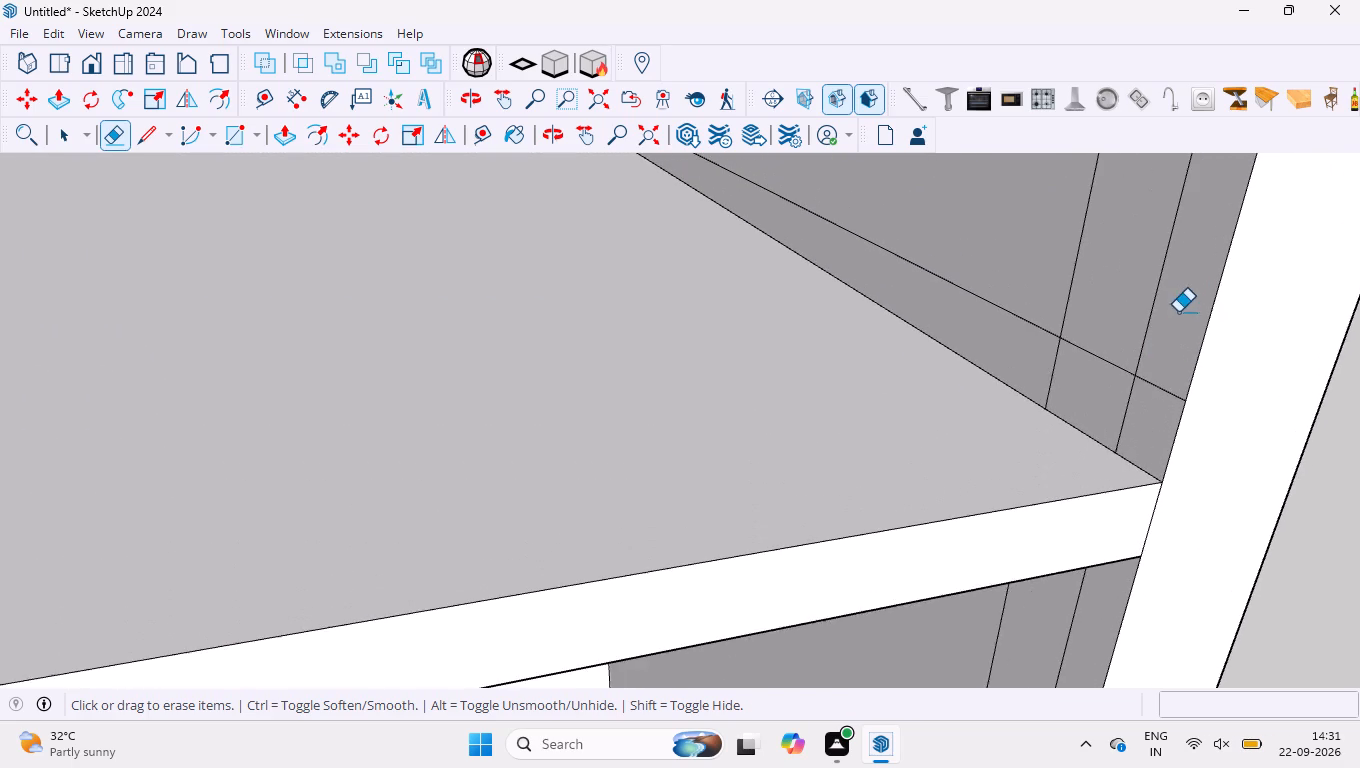
left_click_drag(1166, 324, 1068, 387)
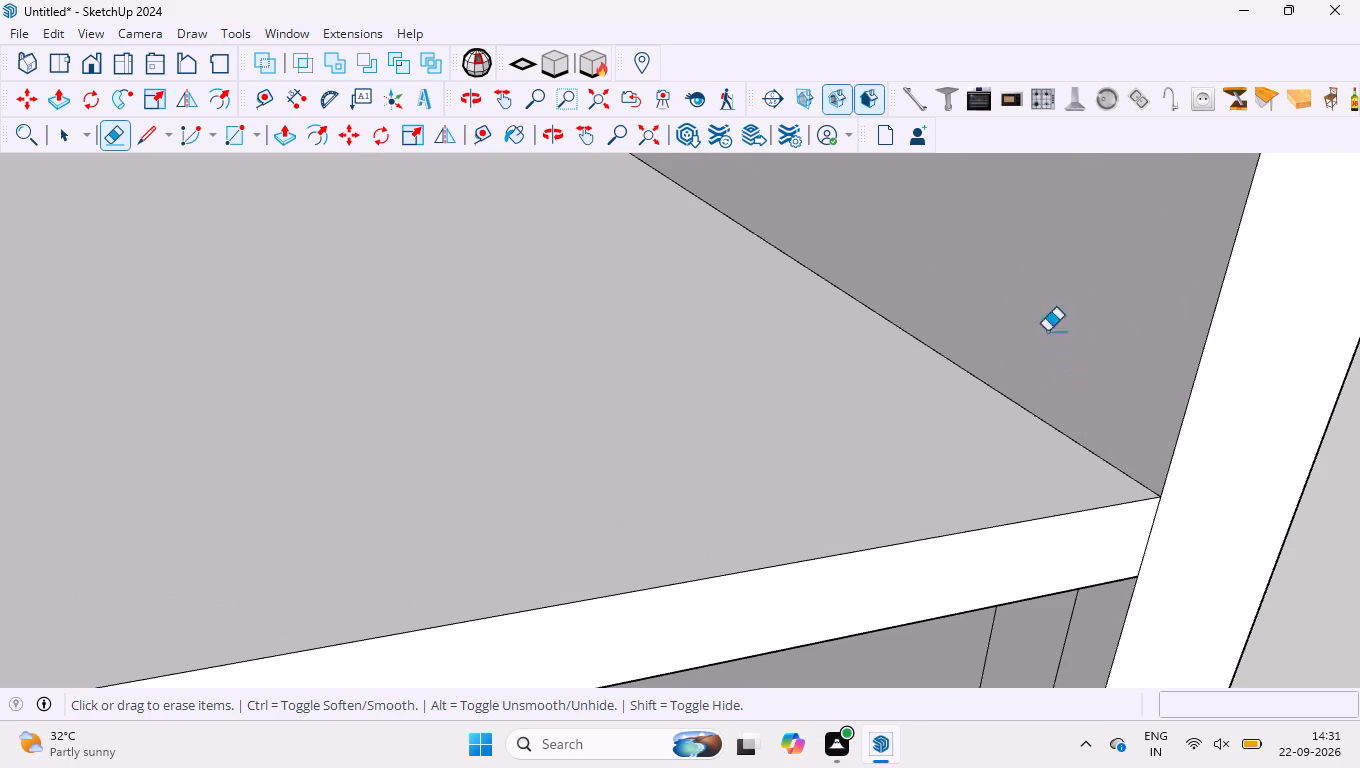
Examine the divider opening and the stray edges under the shelf between the outer column's top two compartments.
scroll(1026, 277, "down", 2)
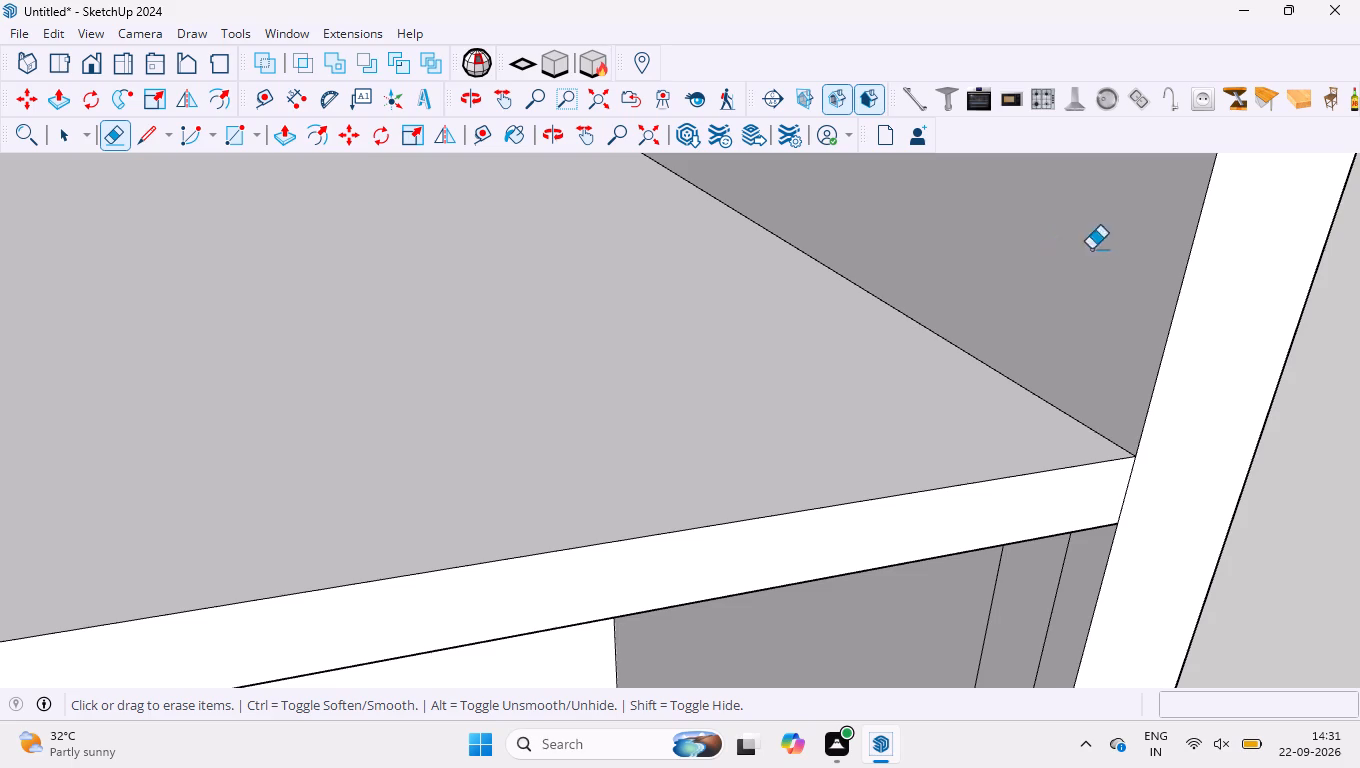
scroll(1045, 231, "down", 19)
middle_click_drag(882, 403, 876, 387)
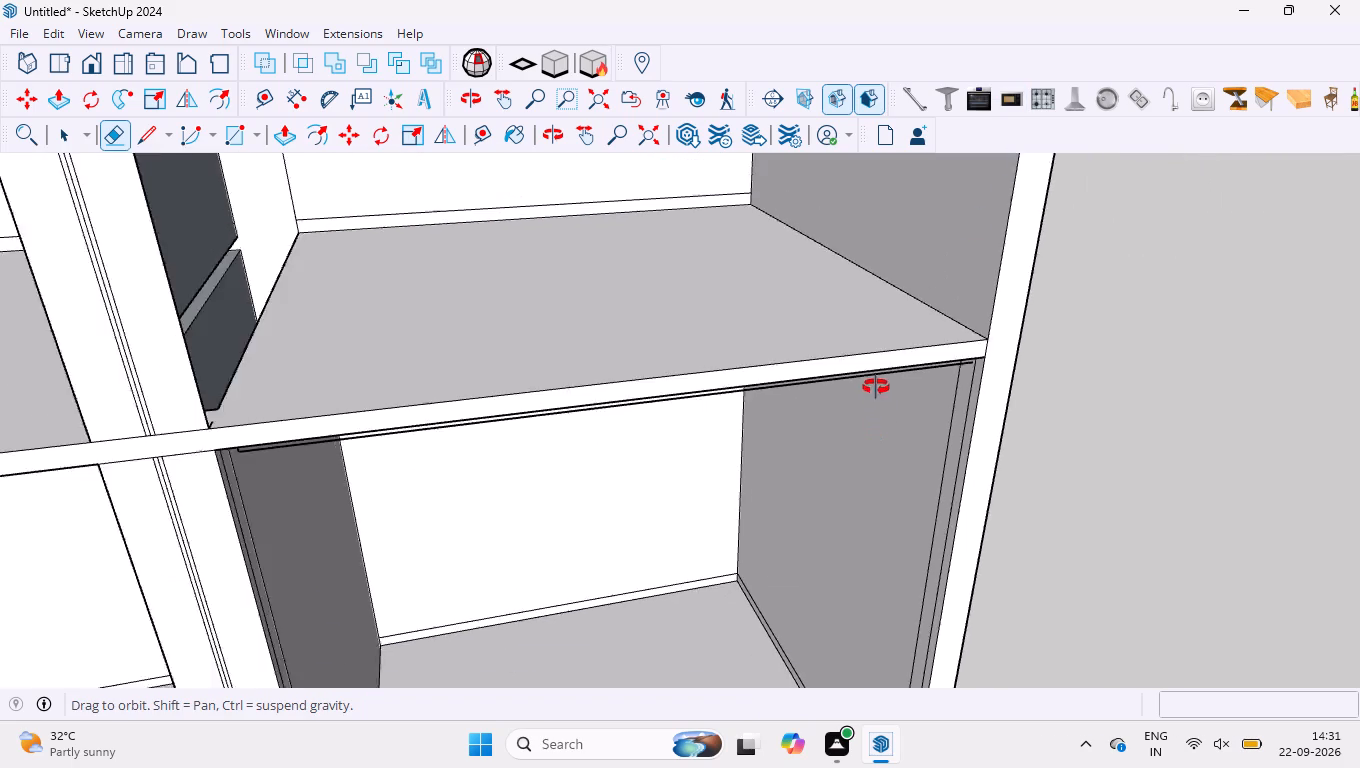
middle_click_drag(876, 387, 844, 254)
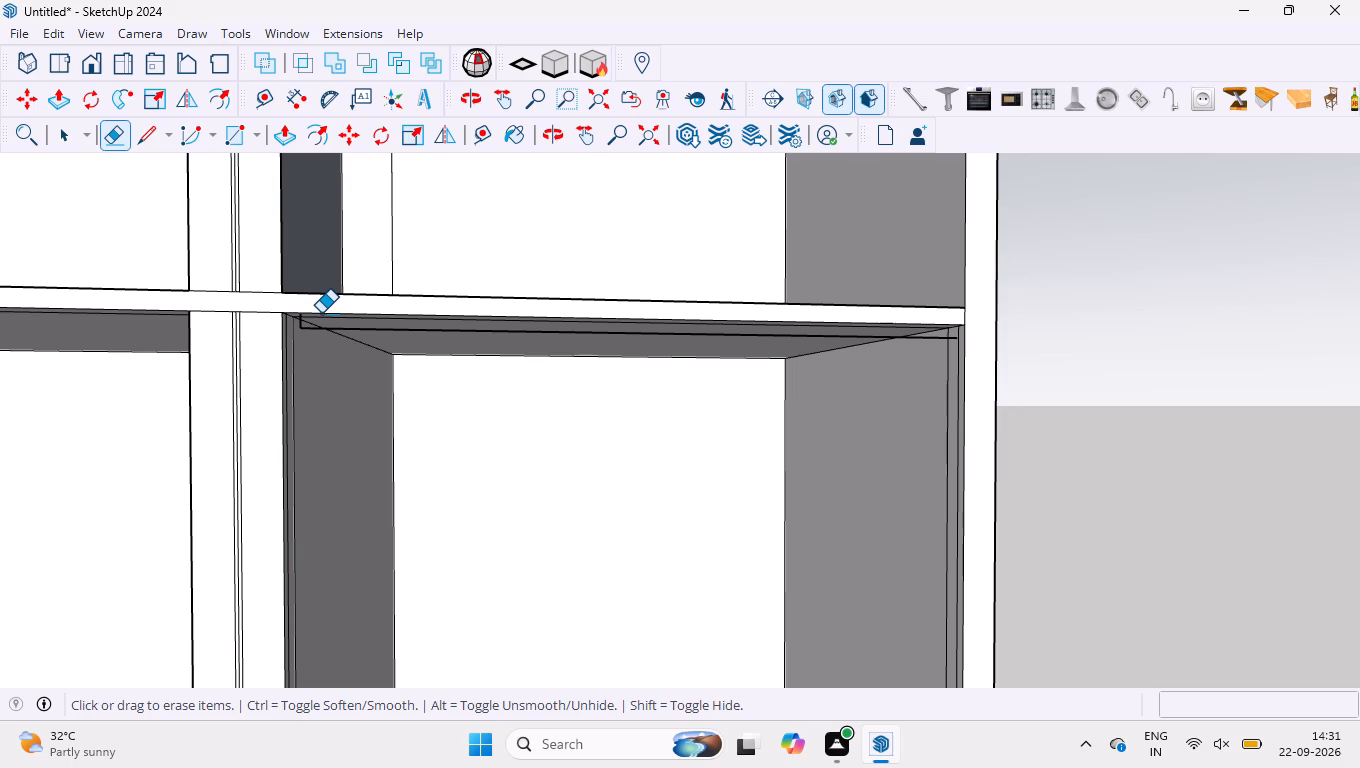
scroll(380, 141, "down", 4)
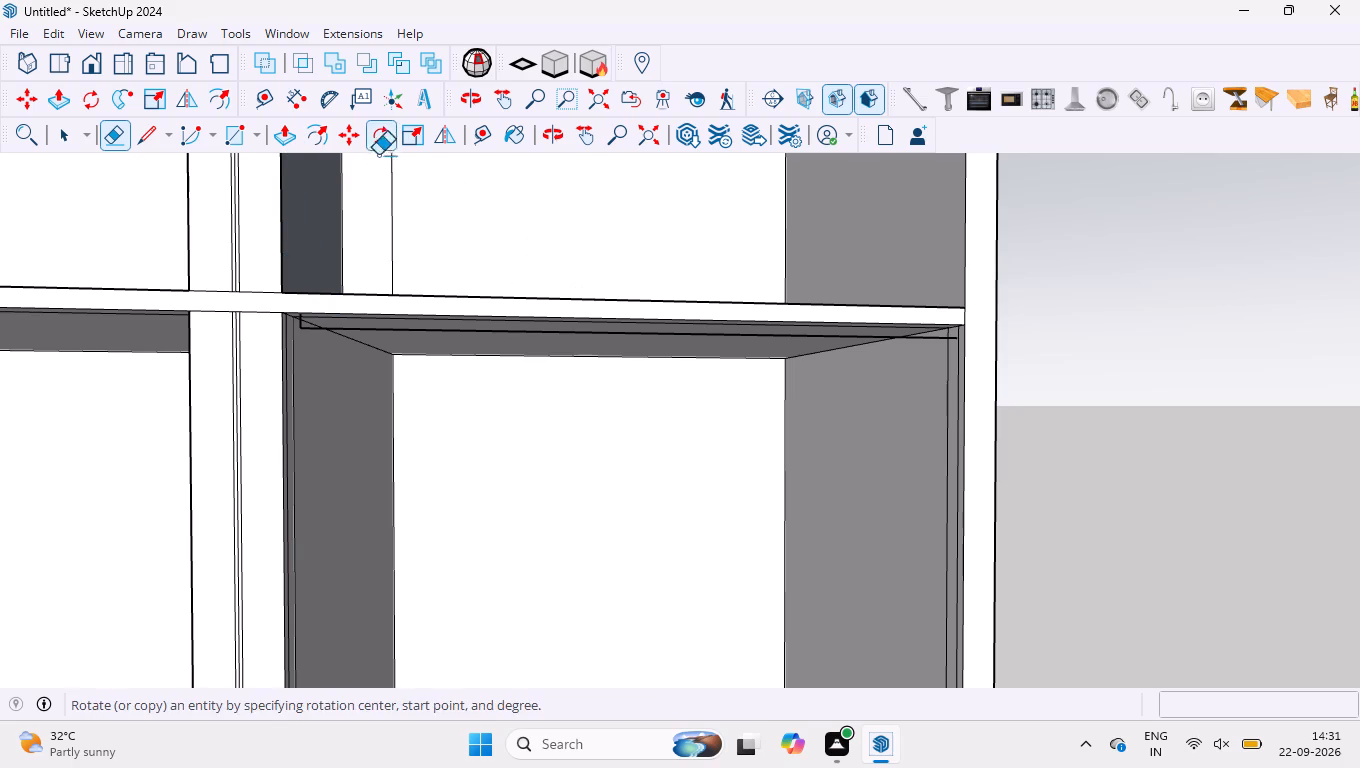
scroll(463, 283, "down", 8)
scroll(351, 330, "up", 14)
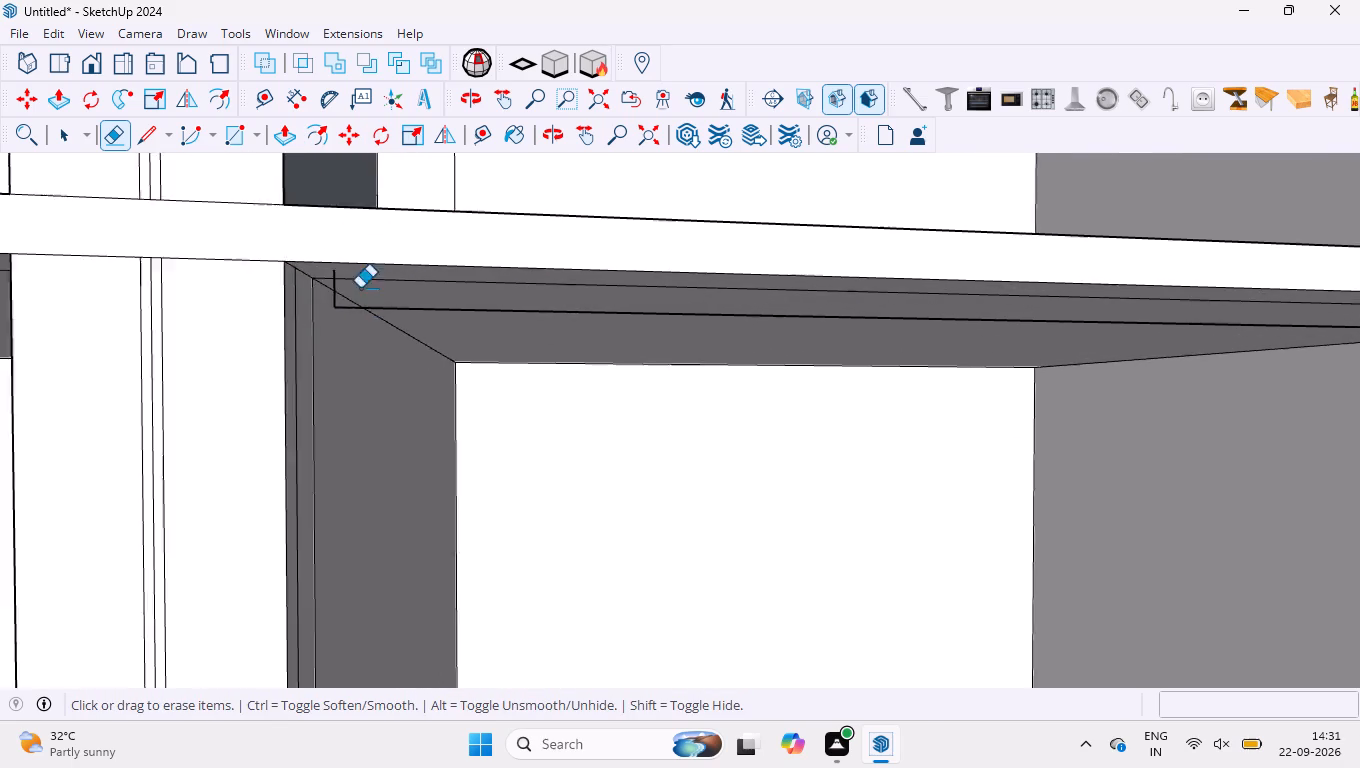
scroll(360, 288, "up", 10)
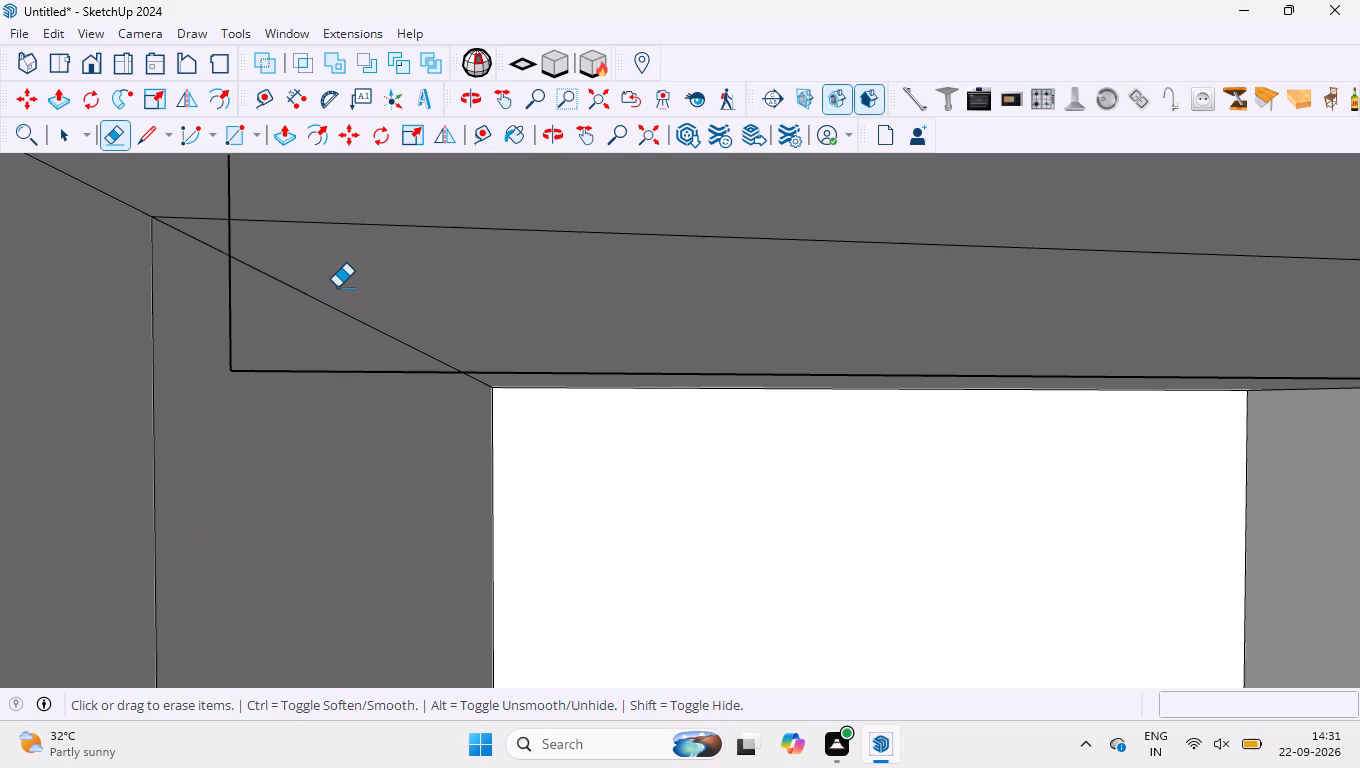
scroll(340, 297, "down", 1)
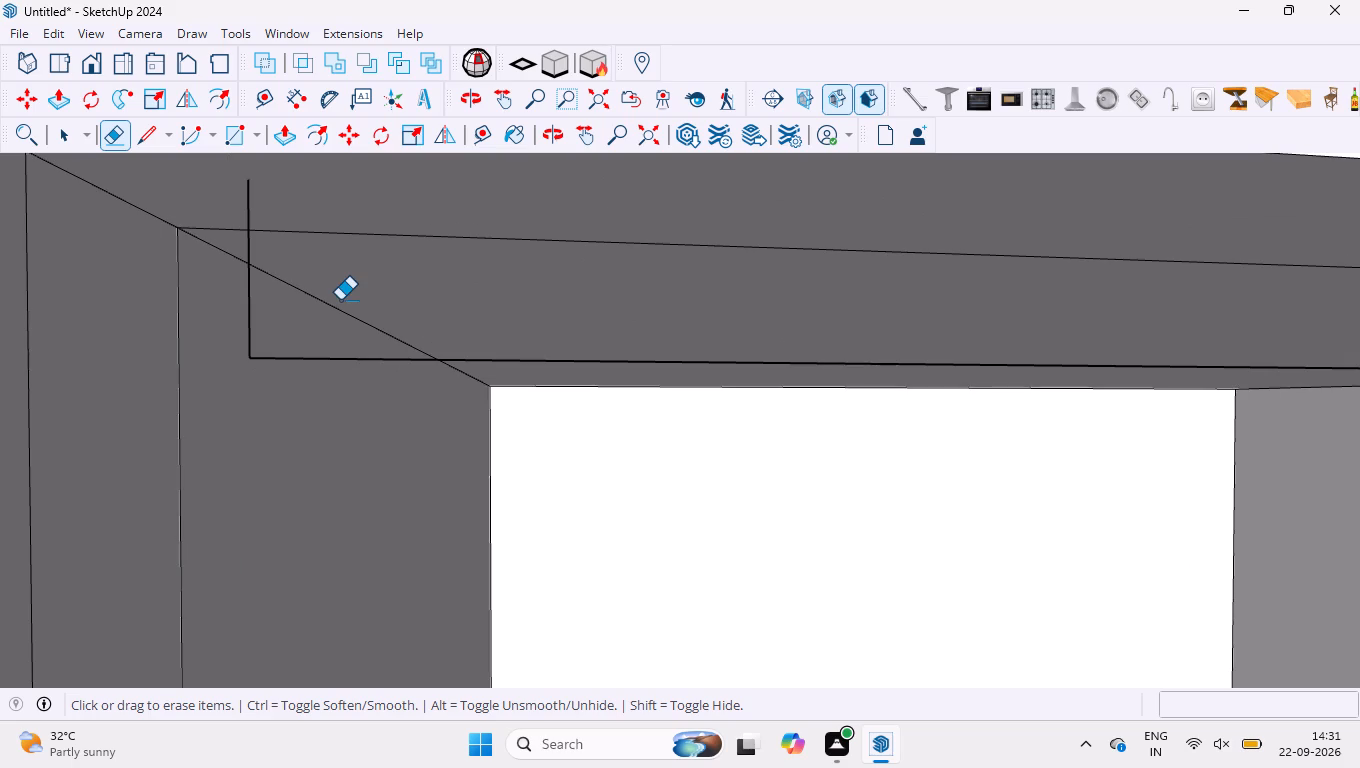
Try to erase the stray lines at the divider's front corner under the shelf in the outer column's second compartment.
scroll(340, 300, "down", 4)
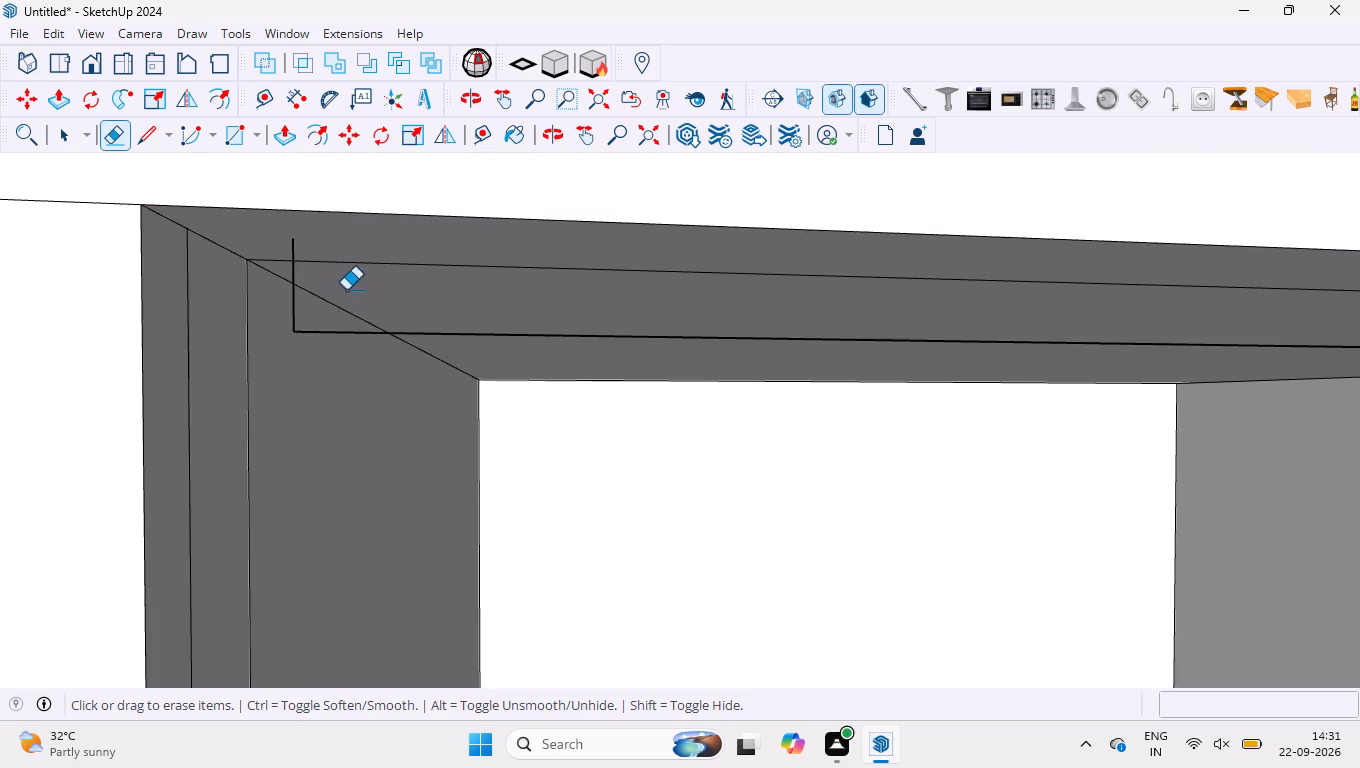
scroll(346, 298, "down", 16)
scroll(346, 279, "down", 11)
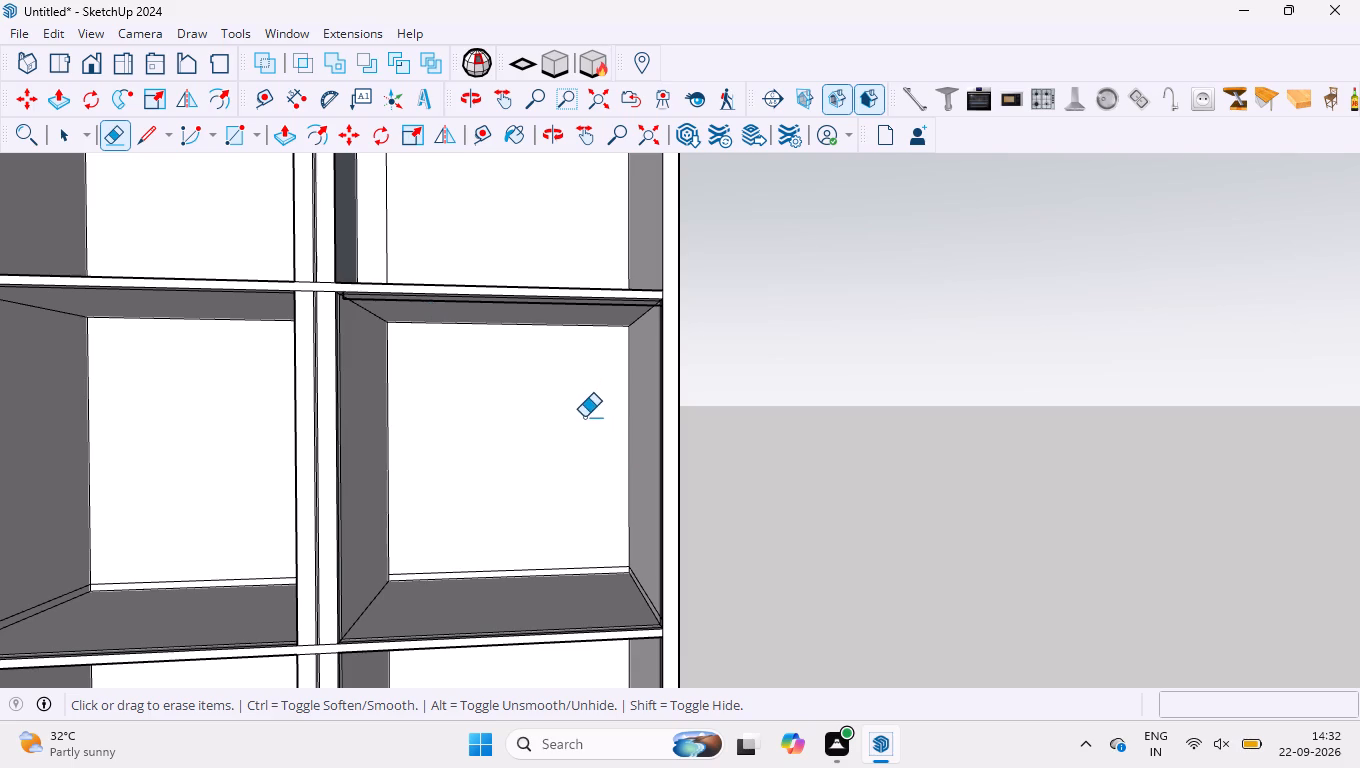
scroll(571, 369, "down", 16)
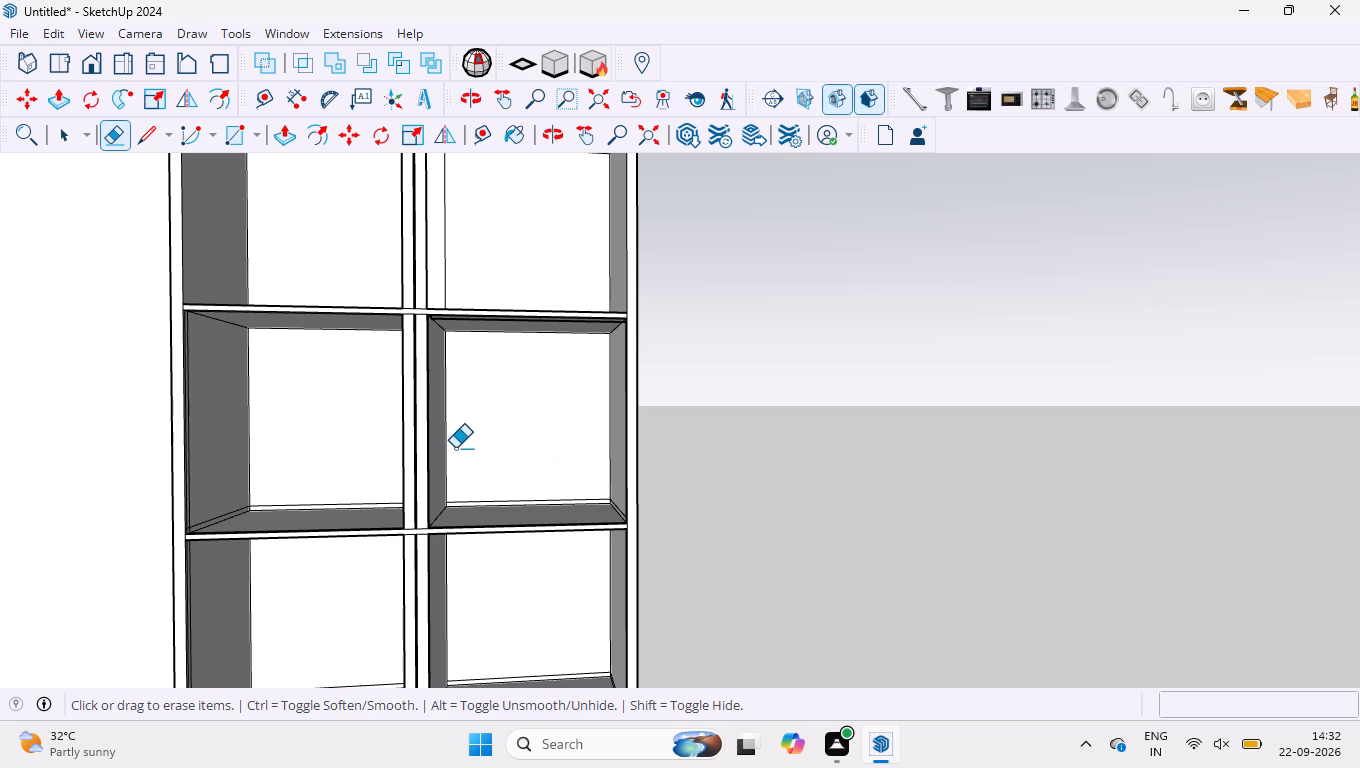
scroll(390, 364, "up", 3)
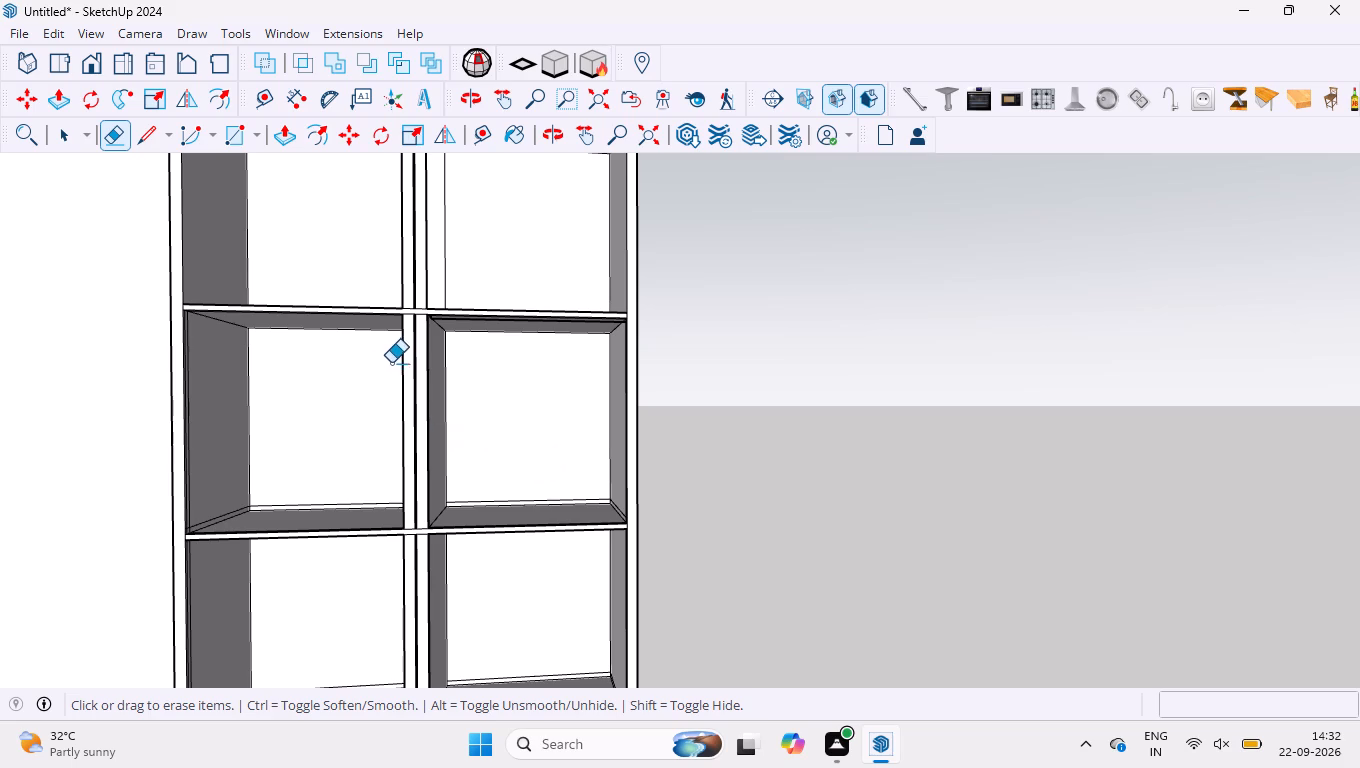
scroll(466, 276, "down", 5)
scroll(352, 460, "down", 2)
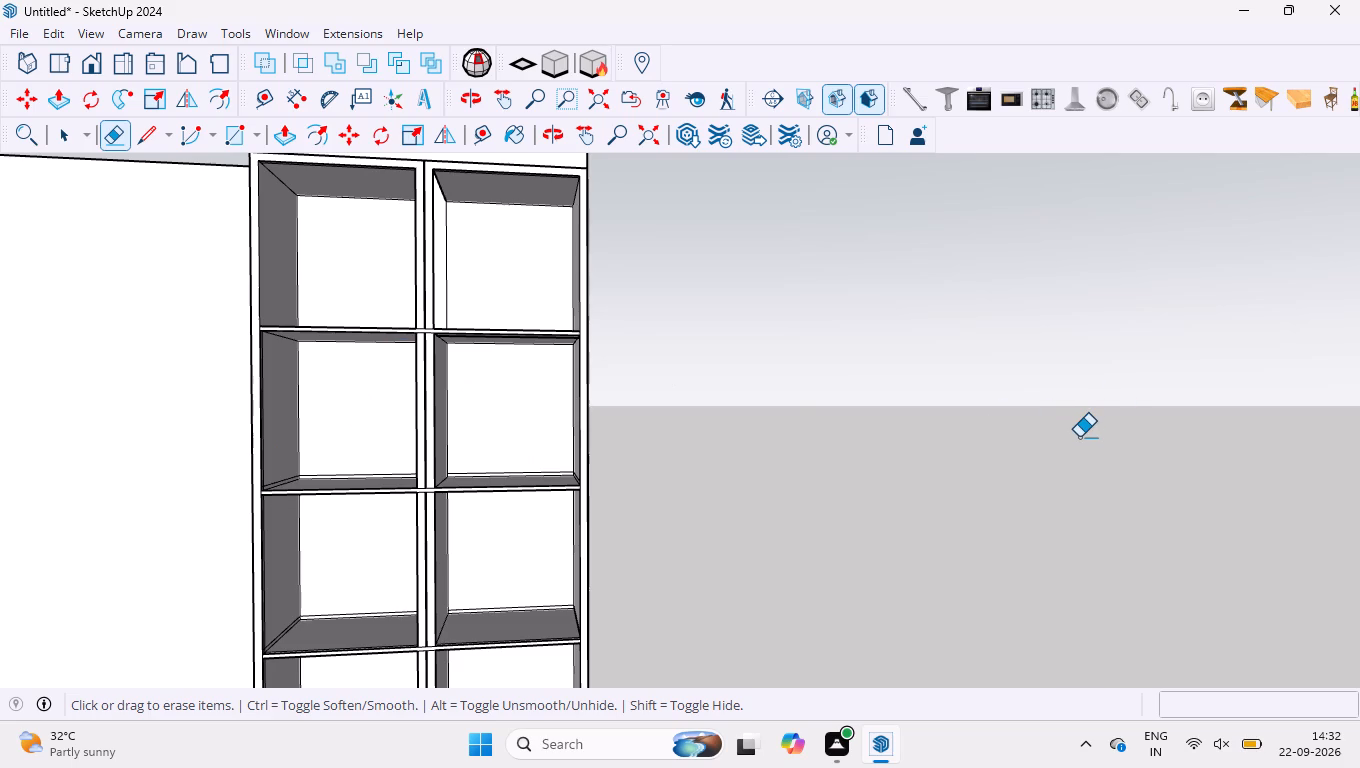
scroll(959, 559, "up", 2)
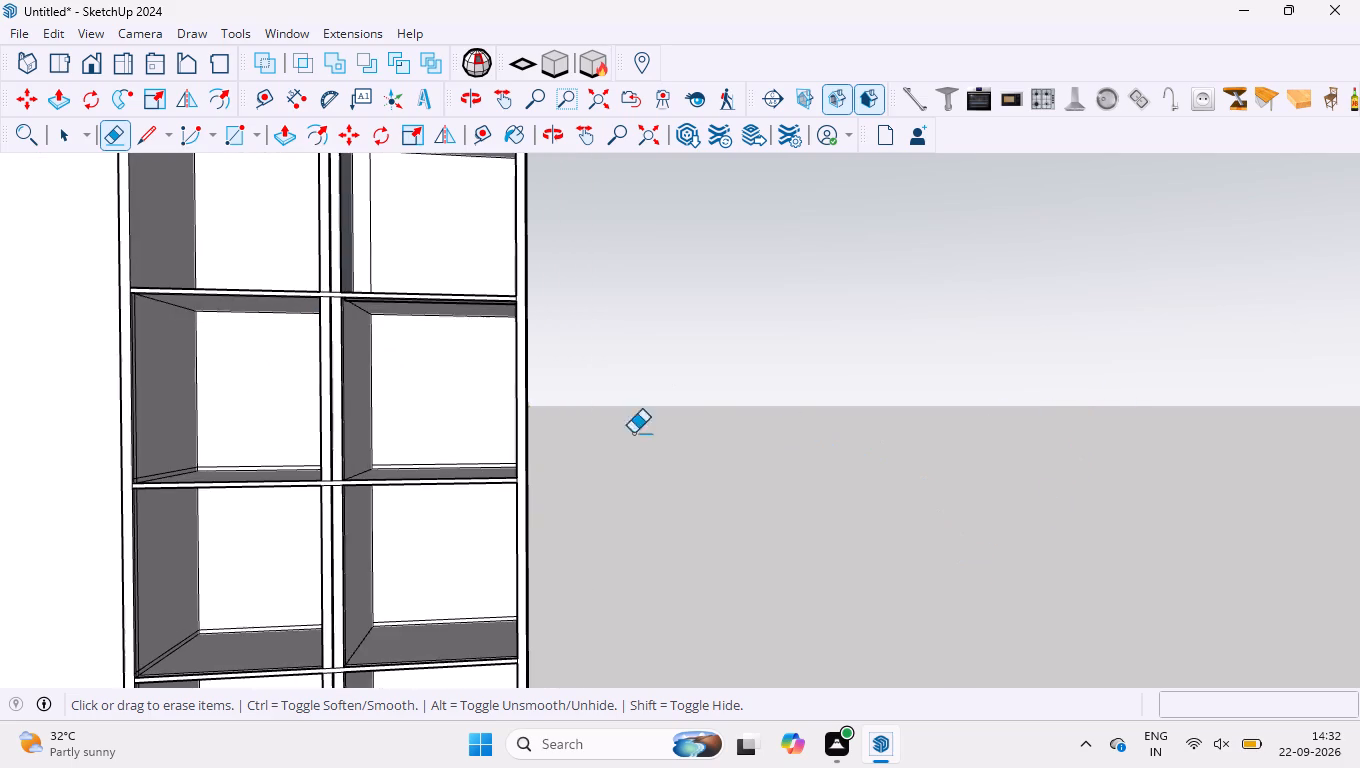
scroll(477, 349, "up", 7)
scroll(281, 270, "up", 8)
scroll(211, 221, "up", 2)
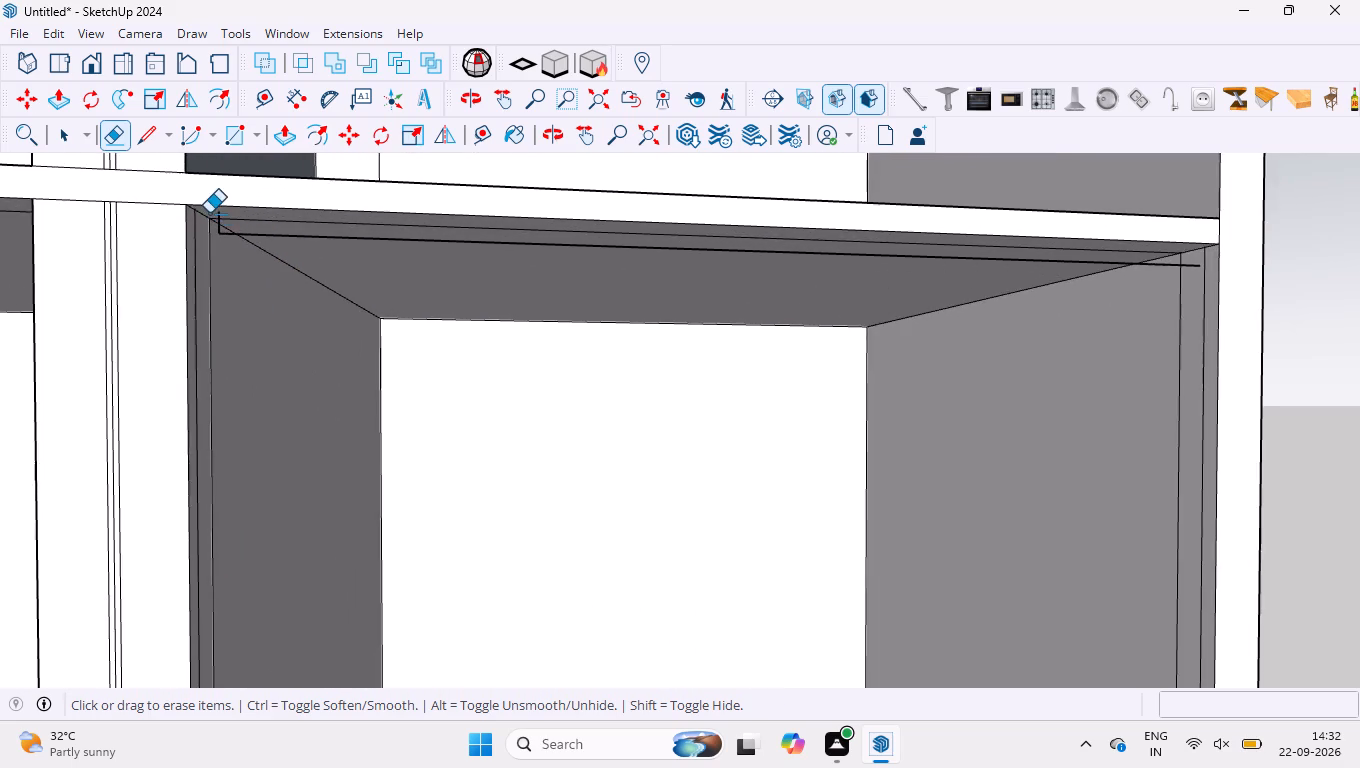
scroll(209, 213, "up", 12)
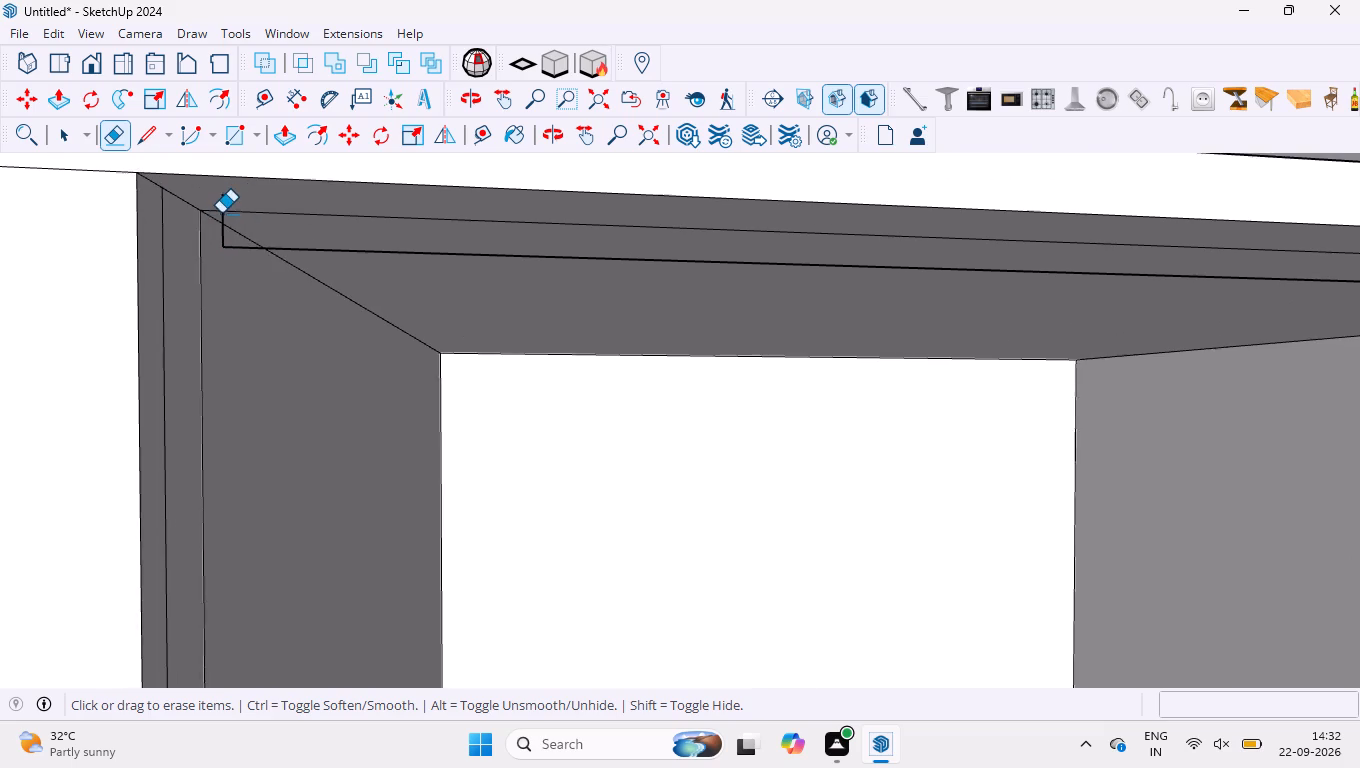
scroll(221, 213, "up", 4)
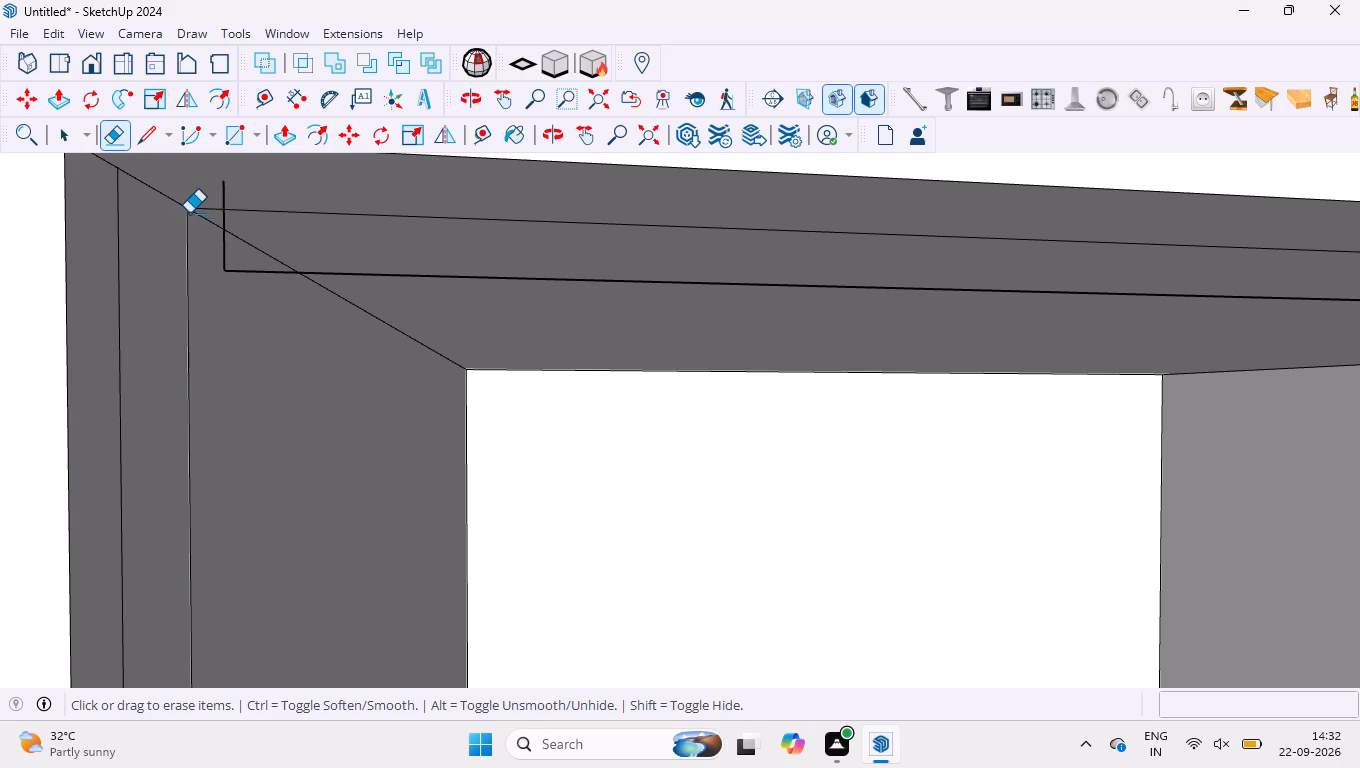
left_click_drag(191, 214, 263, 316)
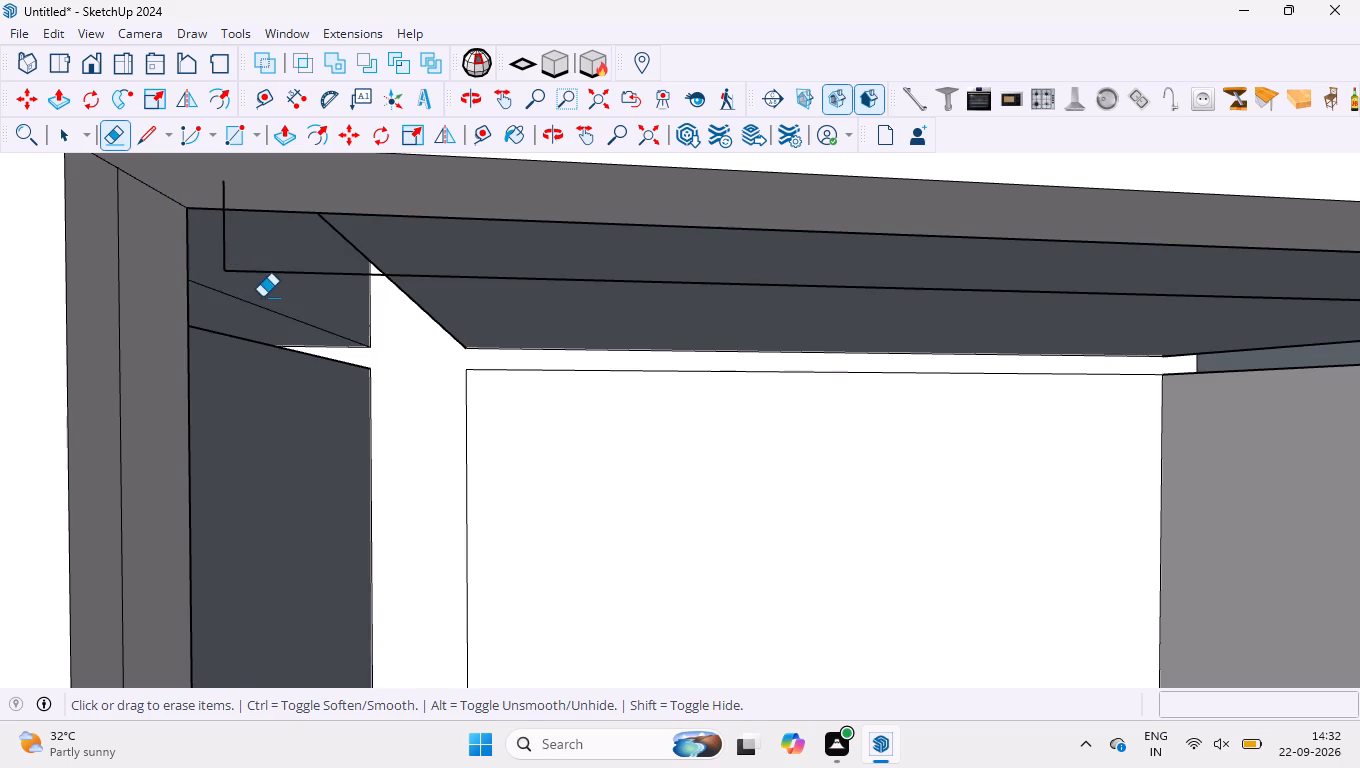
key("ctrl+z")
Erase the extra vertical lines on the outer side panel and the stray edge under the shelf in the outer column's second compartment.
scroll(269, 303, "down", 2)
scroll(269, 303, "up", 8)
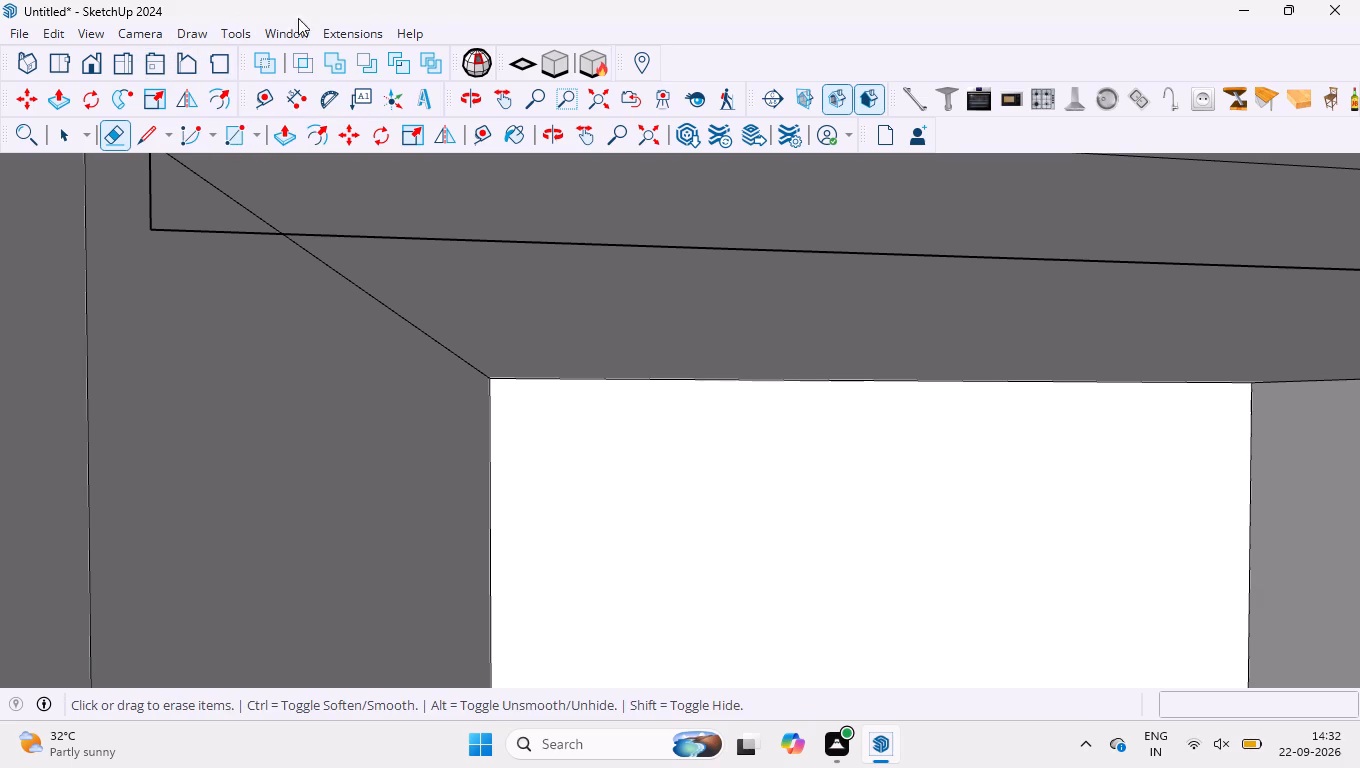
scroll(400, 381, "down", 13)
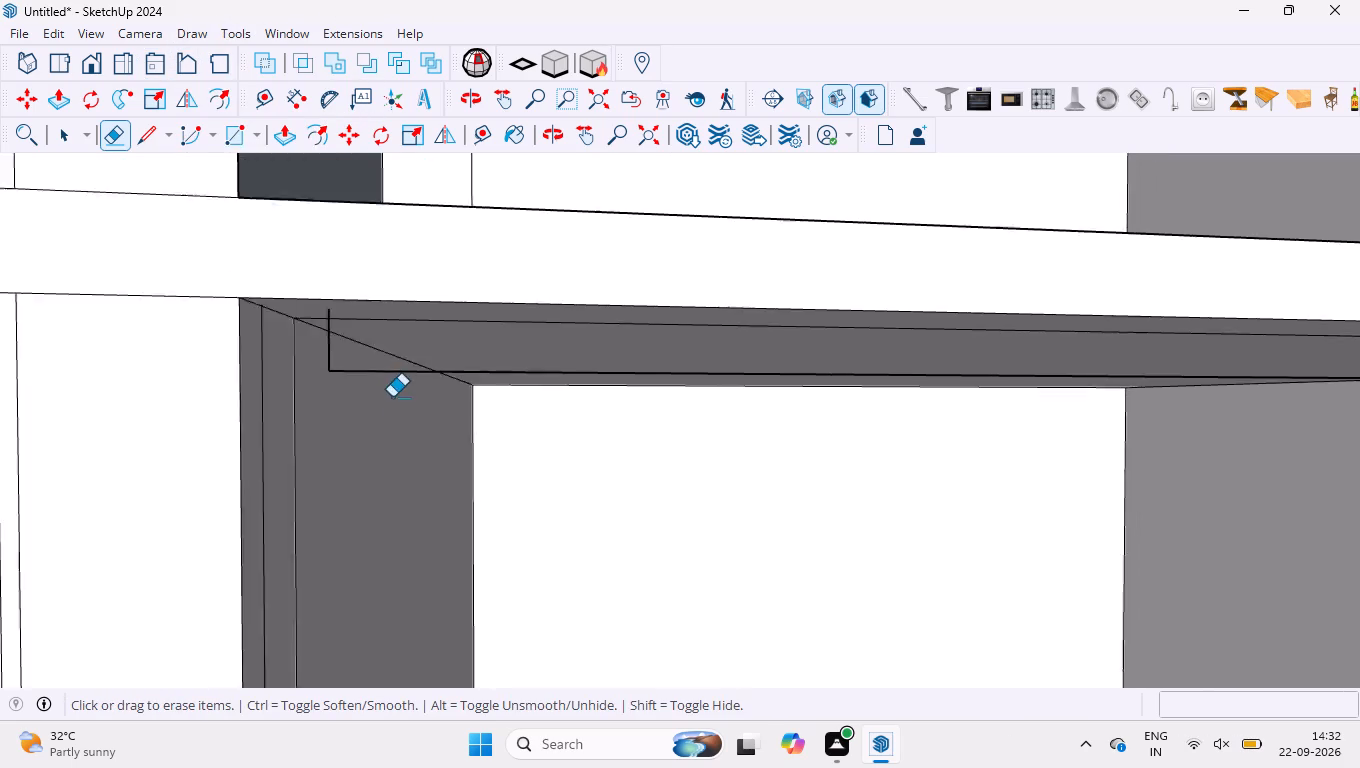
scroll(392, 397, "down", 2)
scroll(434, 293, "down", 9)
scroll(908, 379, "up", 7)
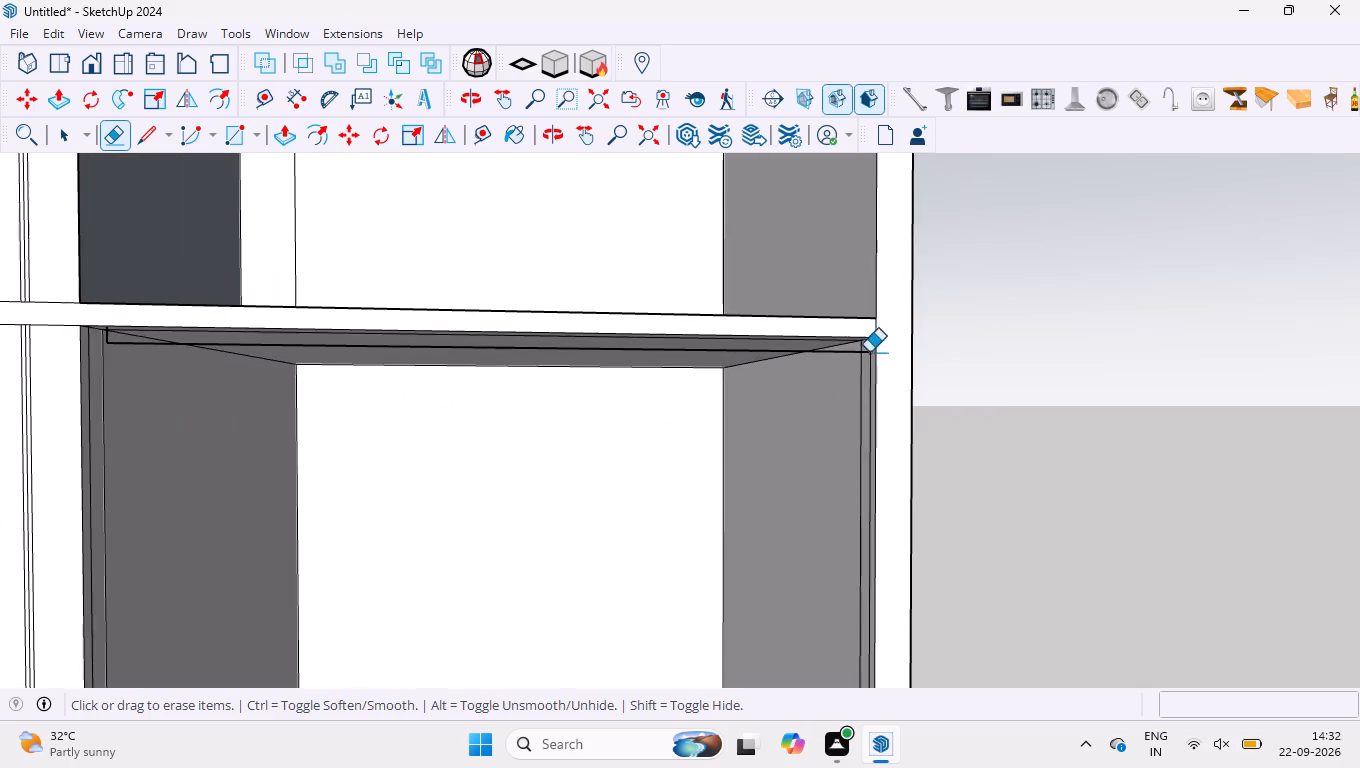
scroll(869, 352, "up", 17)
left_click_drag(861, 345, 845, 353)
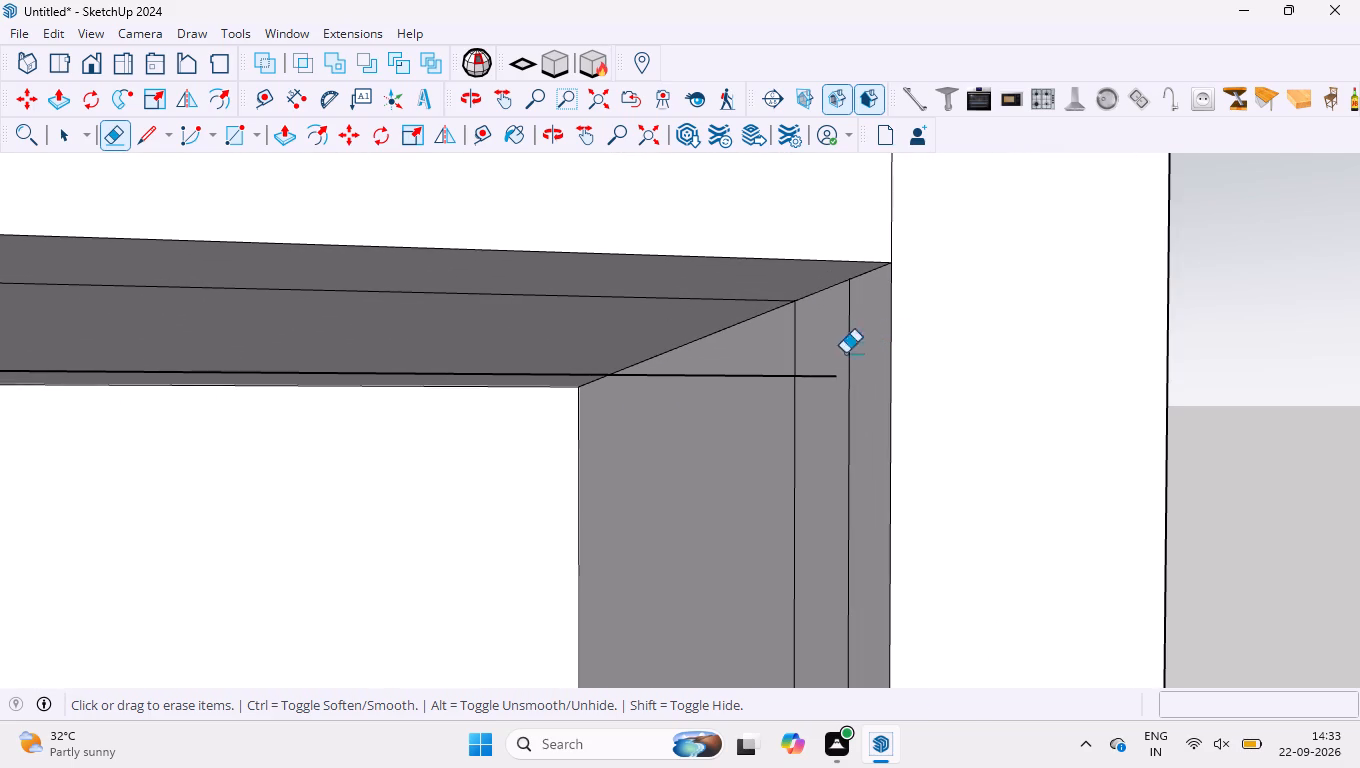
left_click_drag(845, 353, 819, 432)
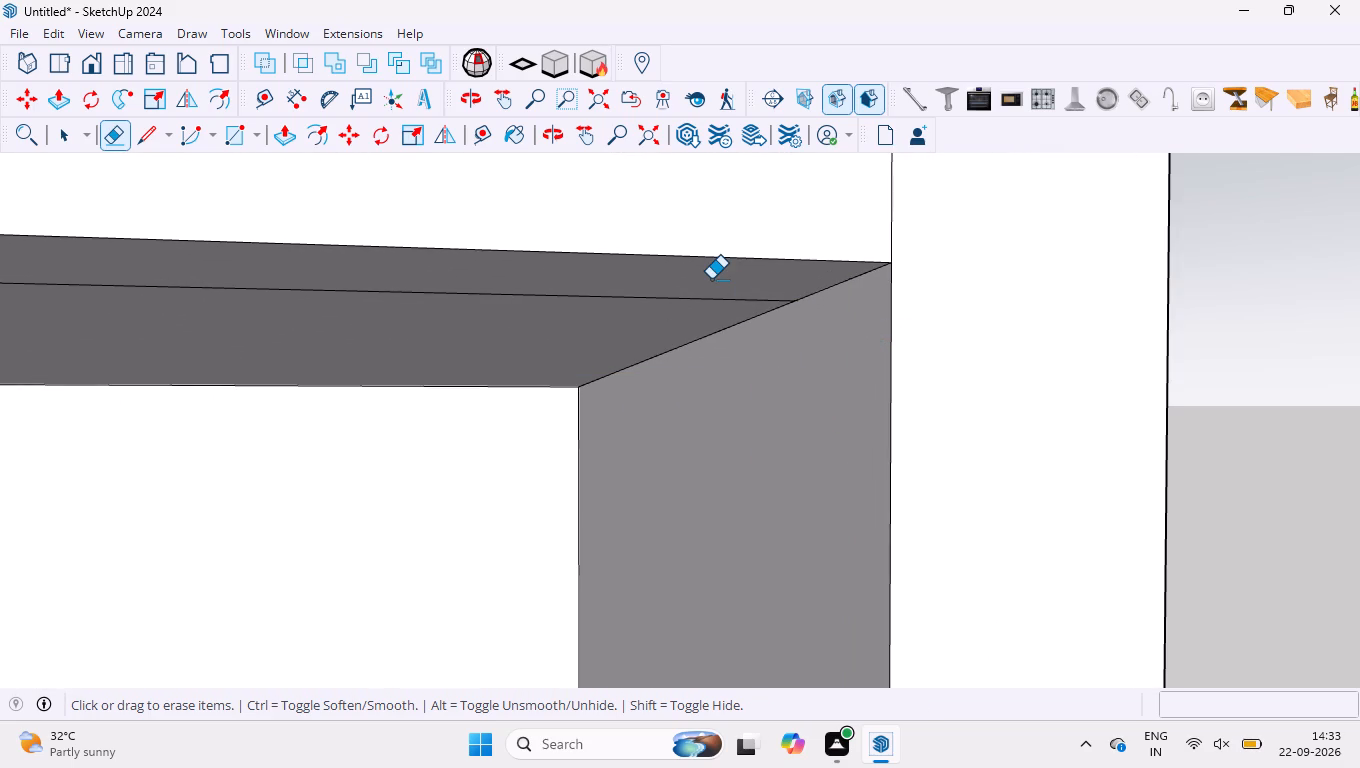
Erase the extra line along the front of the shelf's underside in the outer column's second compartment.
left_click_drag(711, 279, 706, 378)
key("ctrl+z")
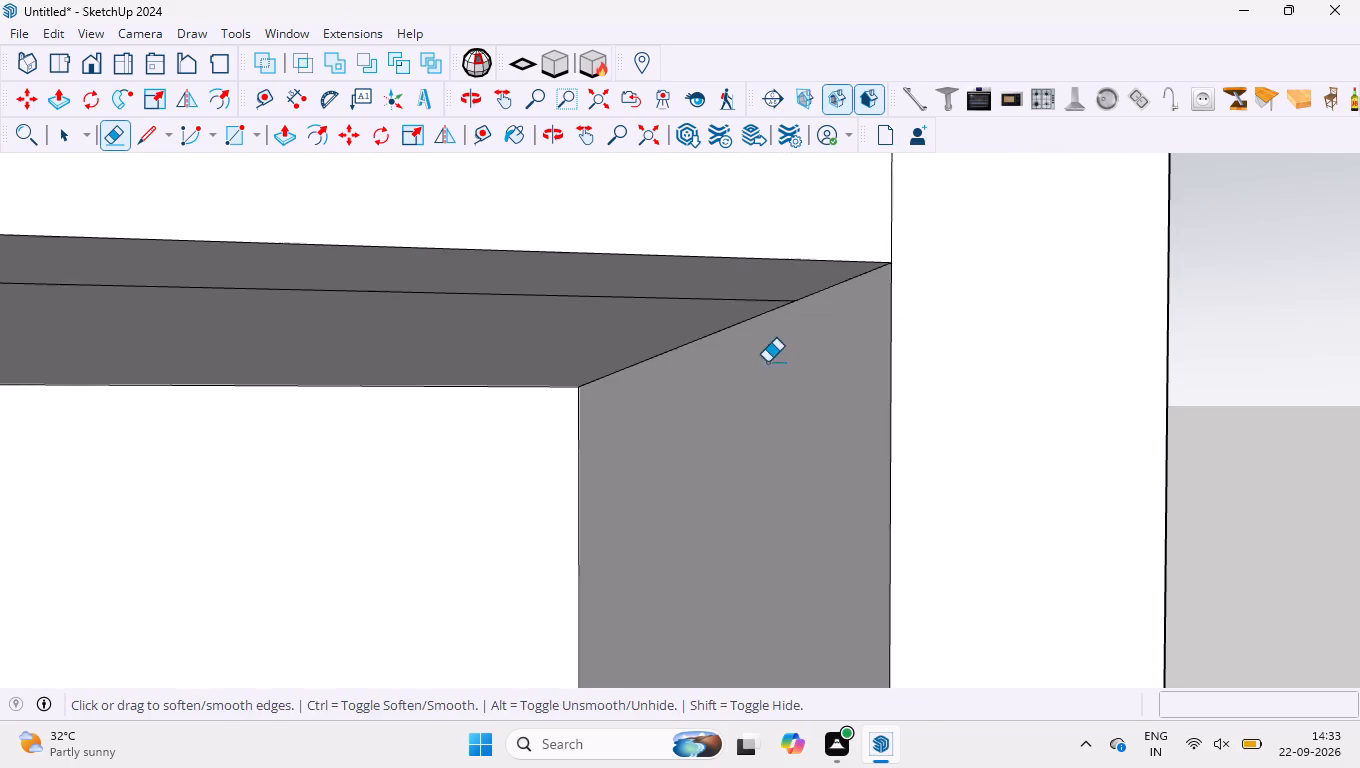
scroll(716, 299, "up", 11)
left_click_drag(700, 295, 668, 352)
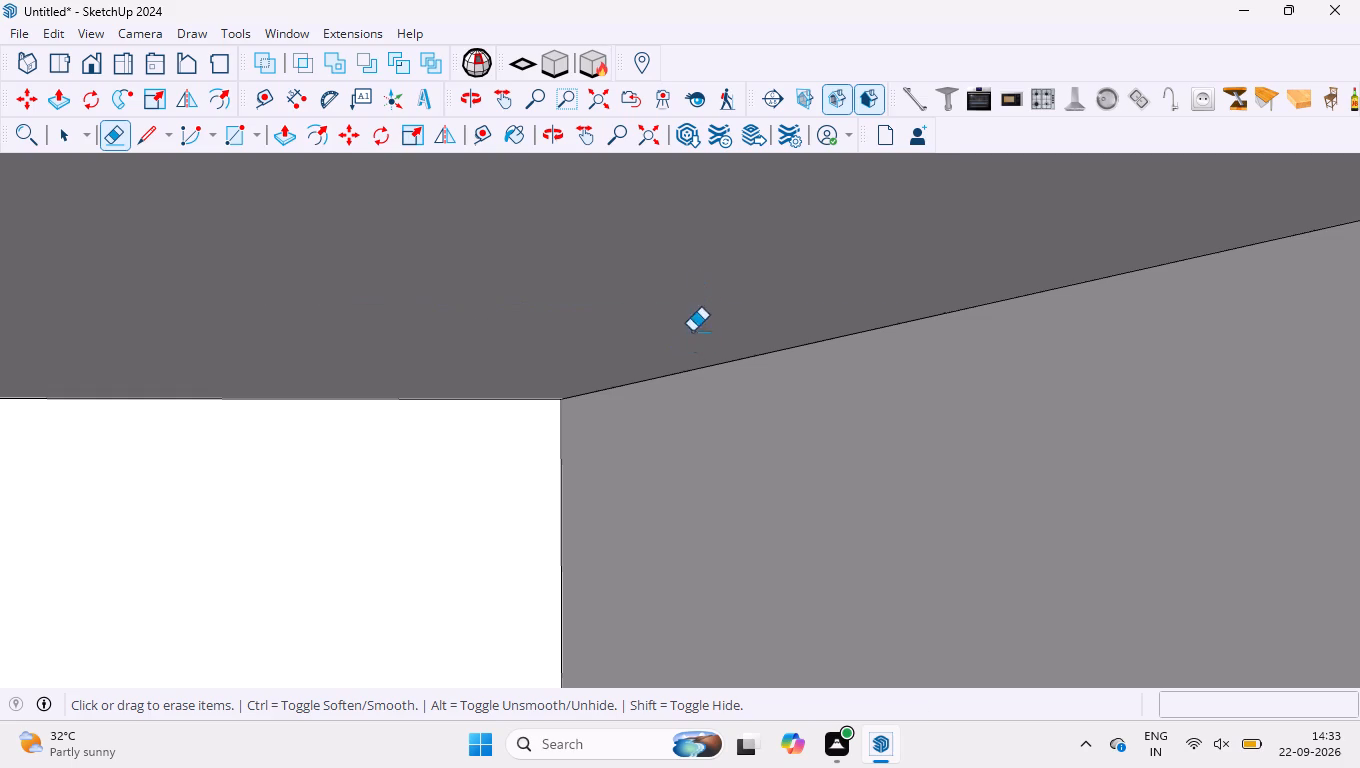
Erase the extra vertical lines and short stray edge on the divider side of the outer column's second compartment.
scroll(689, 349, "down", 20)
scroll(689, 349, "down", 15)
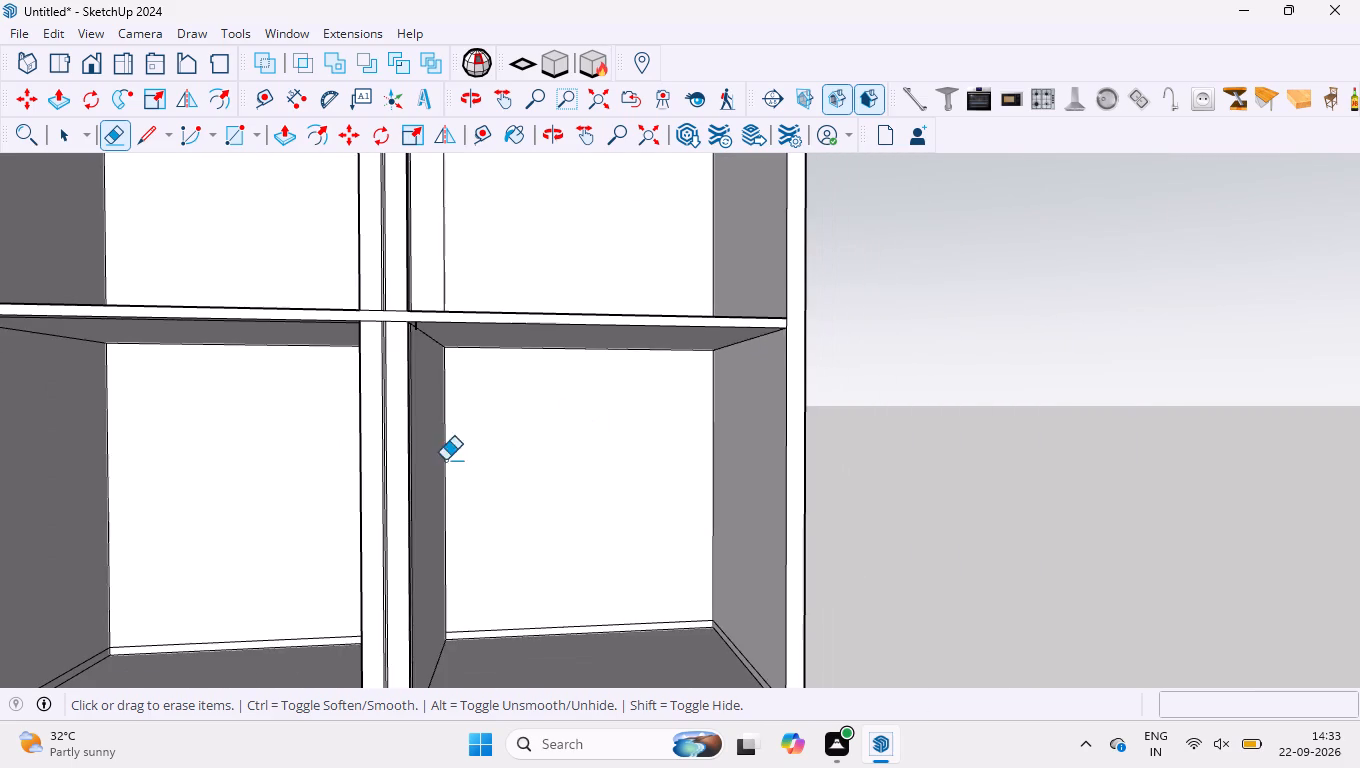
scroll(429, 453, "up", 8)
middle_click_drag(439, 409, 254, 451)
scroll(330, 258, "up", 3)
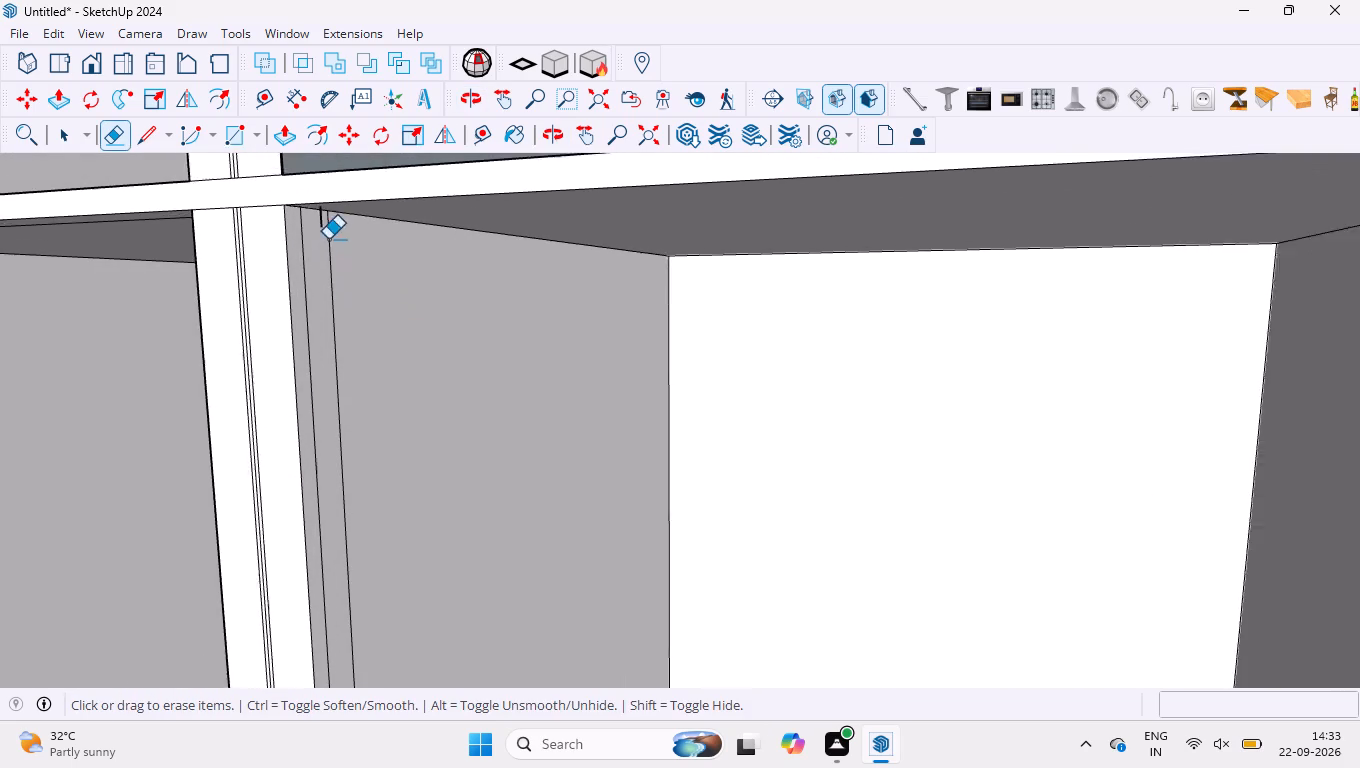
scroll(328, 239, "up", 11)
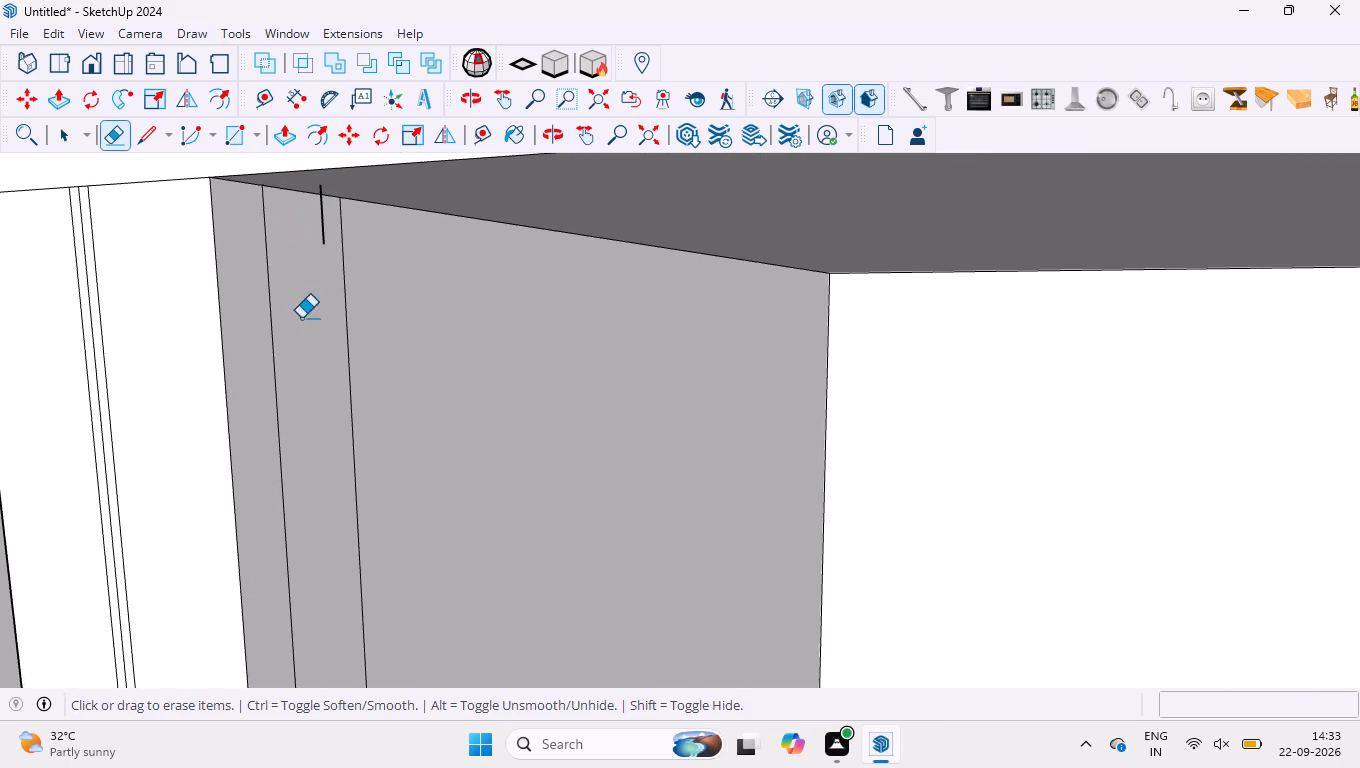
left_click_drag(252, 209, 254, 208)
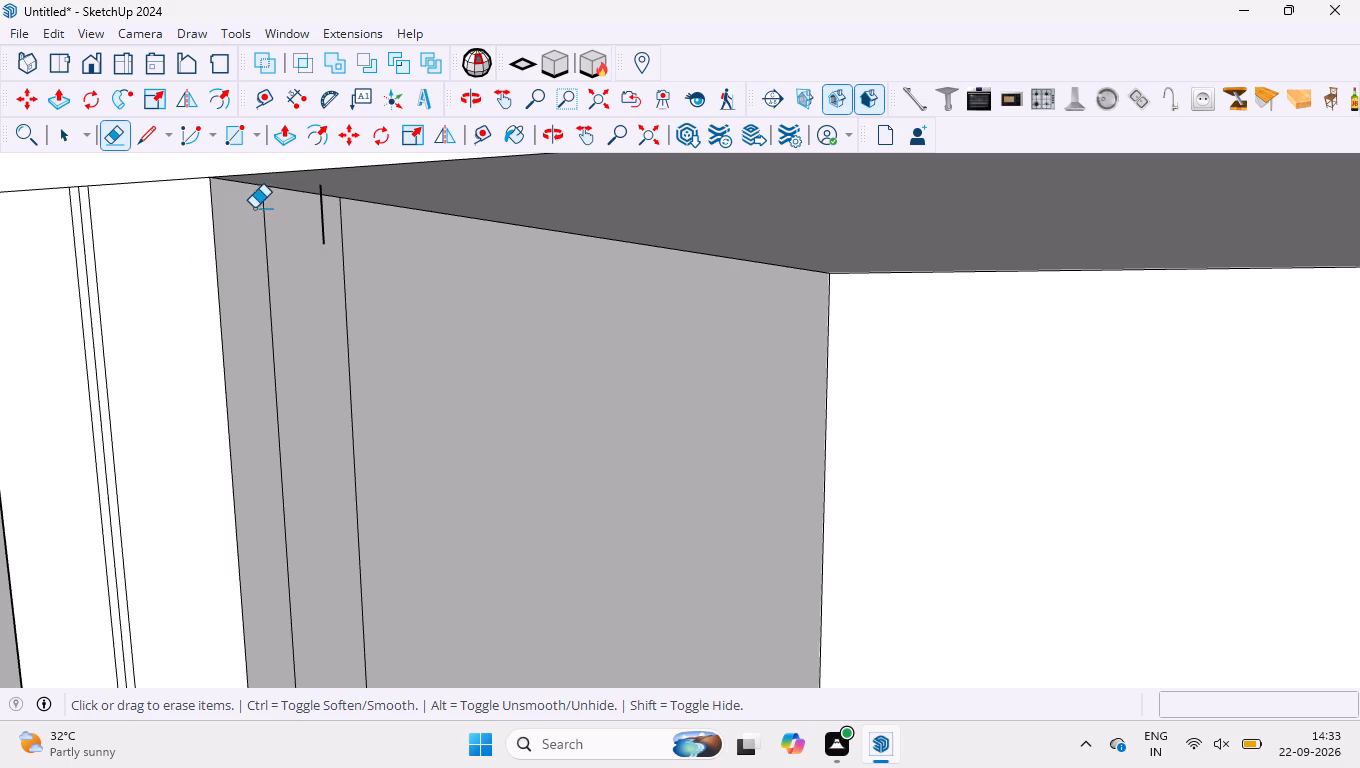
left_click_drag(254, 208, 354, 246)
Undo the last five erasures, back to before the divider's side face was removed in the outer column's top compartment.
scroll(326, 266, "down", 13)
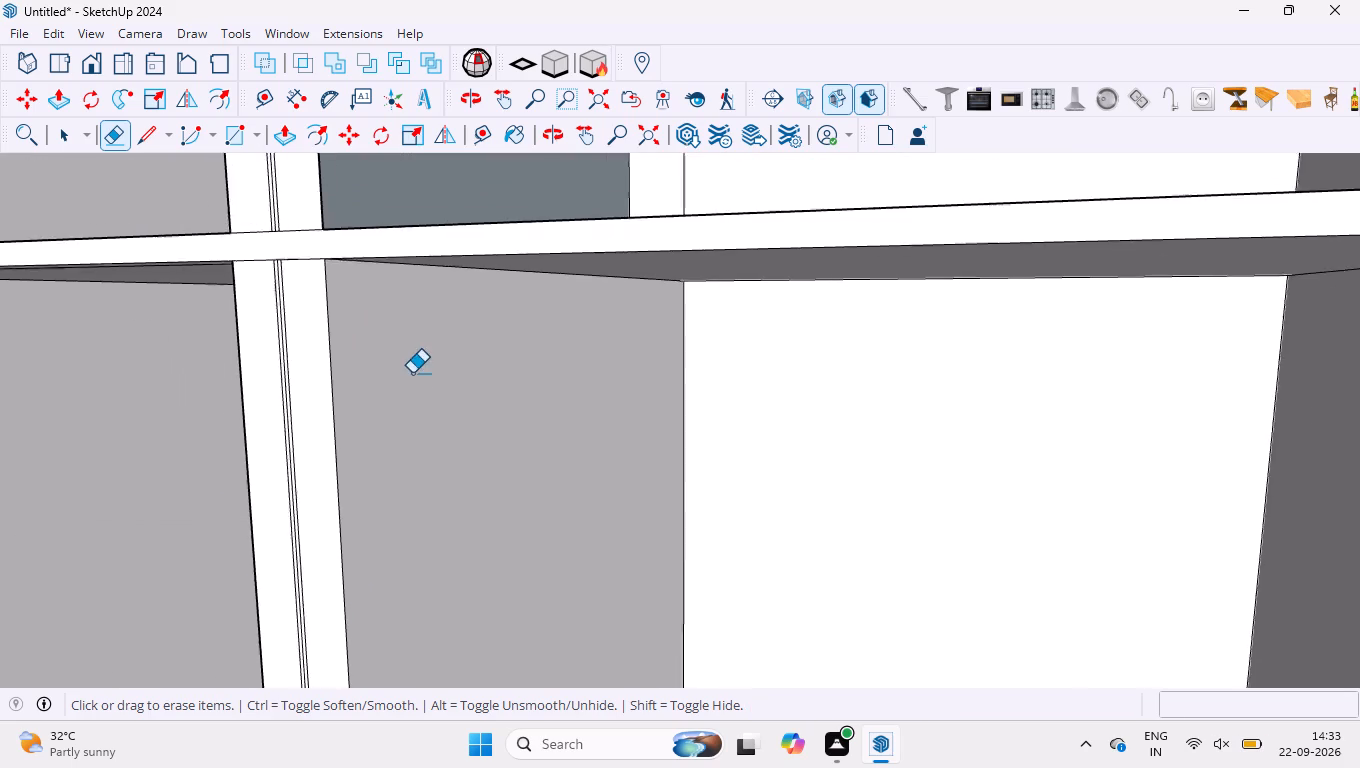
scroll(412, 373, "down", 11)
scroll(631, 341, "down", 4)
middle_click_drag(586, 346, 694, 364)
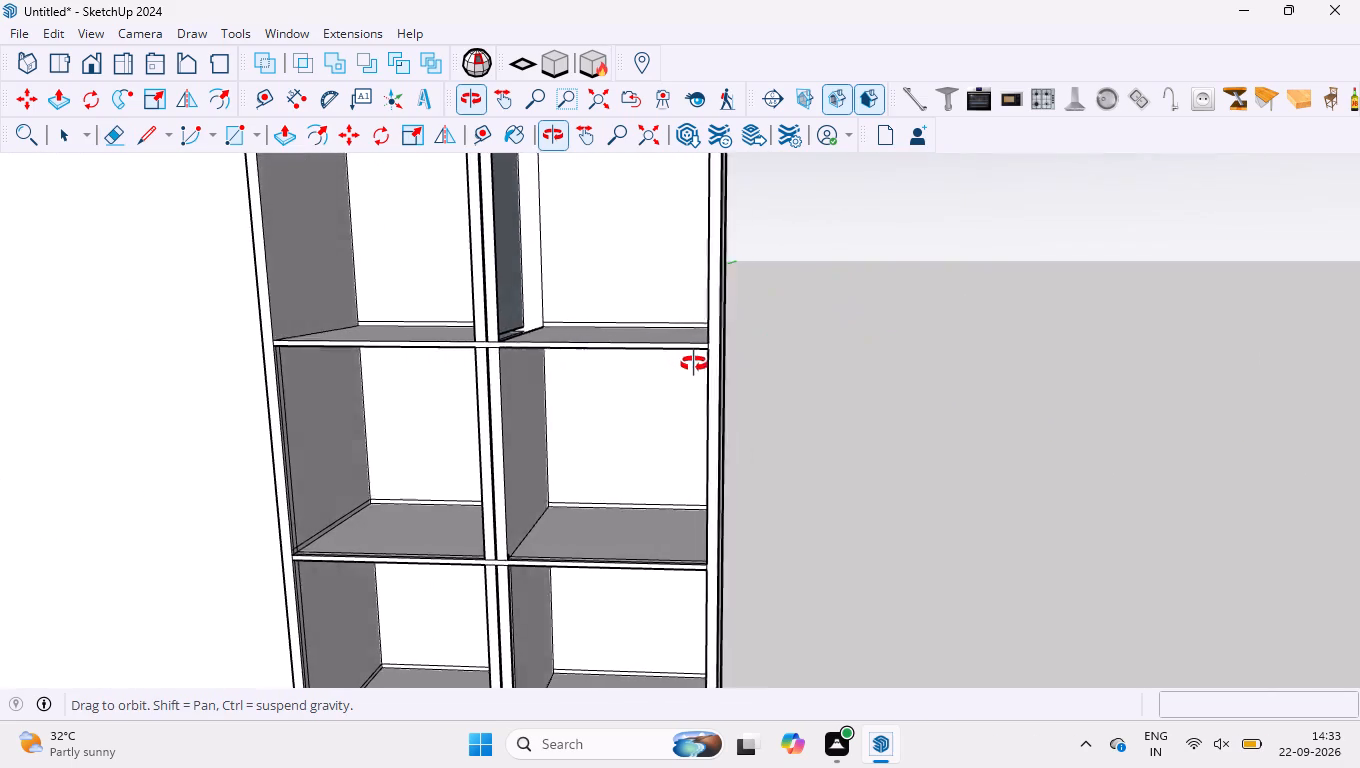
middle_click_drag(694, 364, 657, 380)
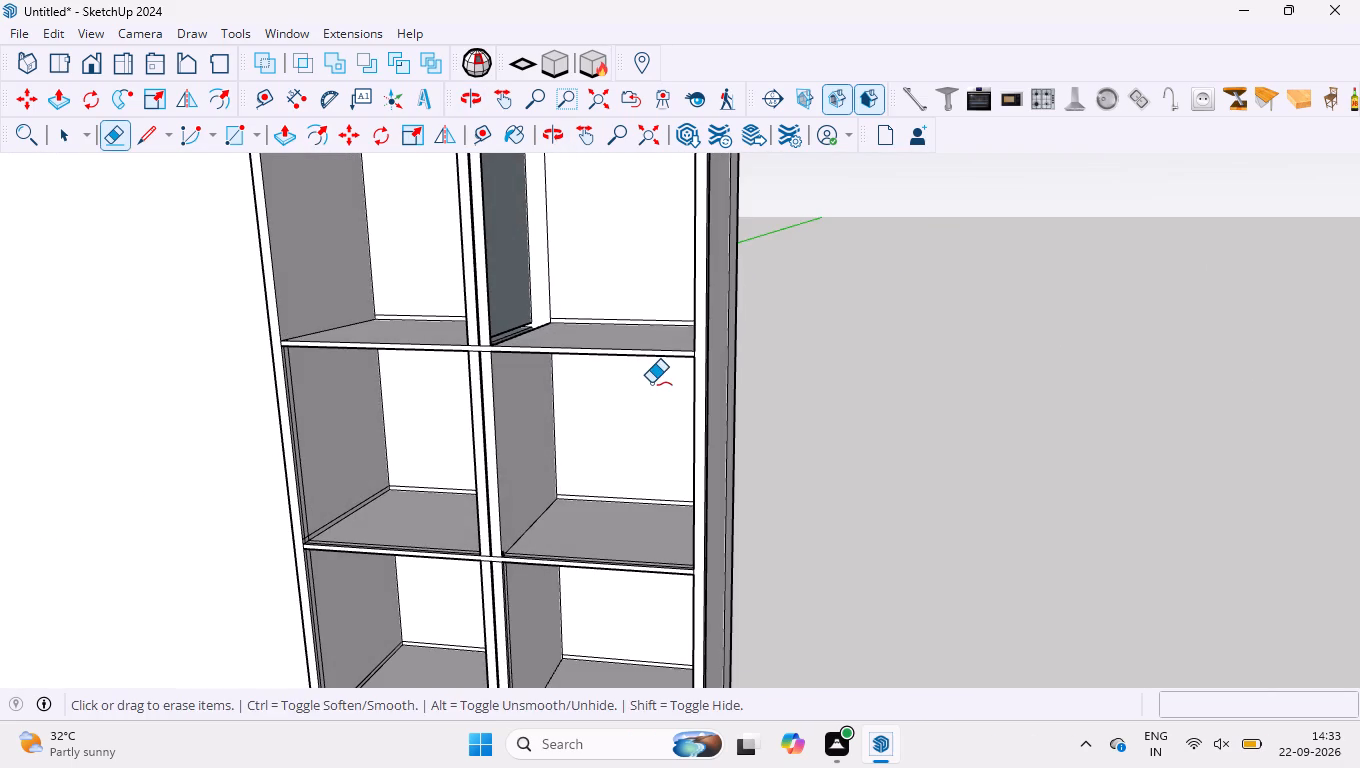
key("ctrl+z")
key("ctrl+z")
key("ctrl+z")
key("ctrl+z")
key("ctrl+z")
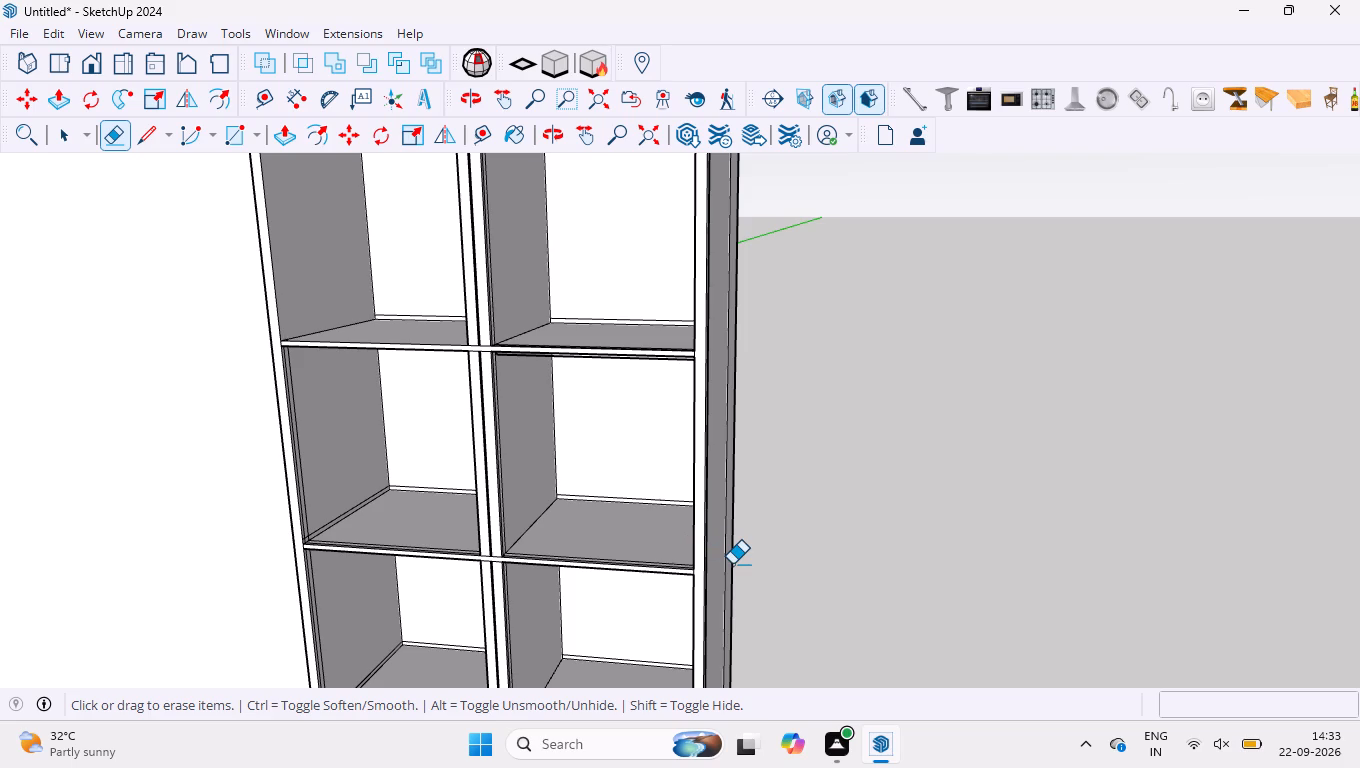
Erase the extra lines on the divider side and along the floor's front edge in the outer column's top compartment.
scroll(629, 491, "down", 4)
scroll(418, 268, "up", 3)
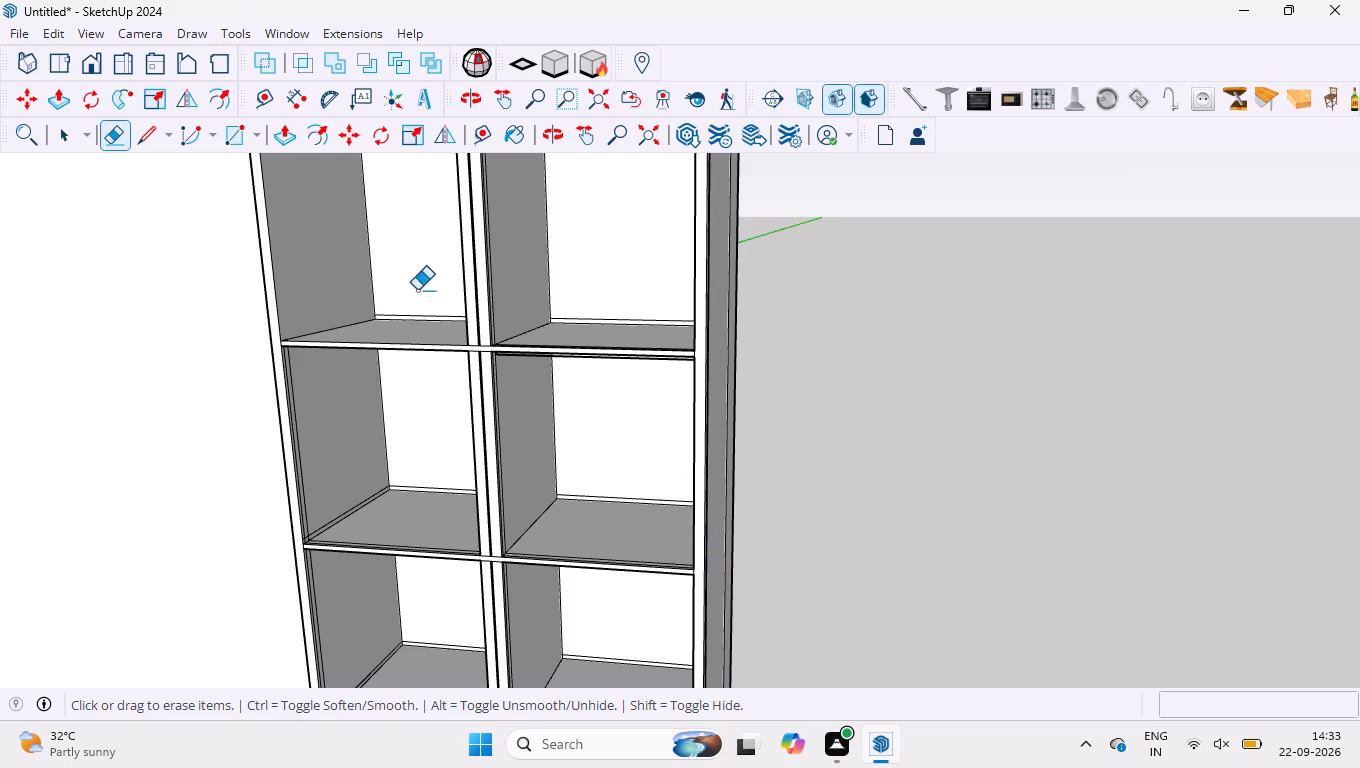
scroll(418, 342, "up", 3)
scroll(516, 326, "up", 14)
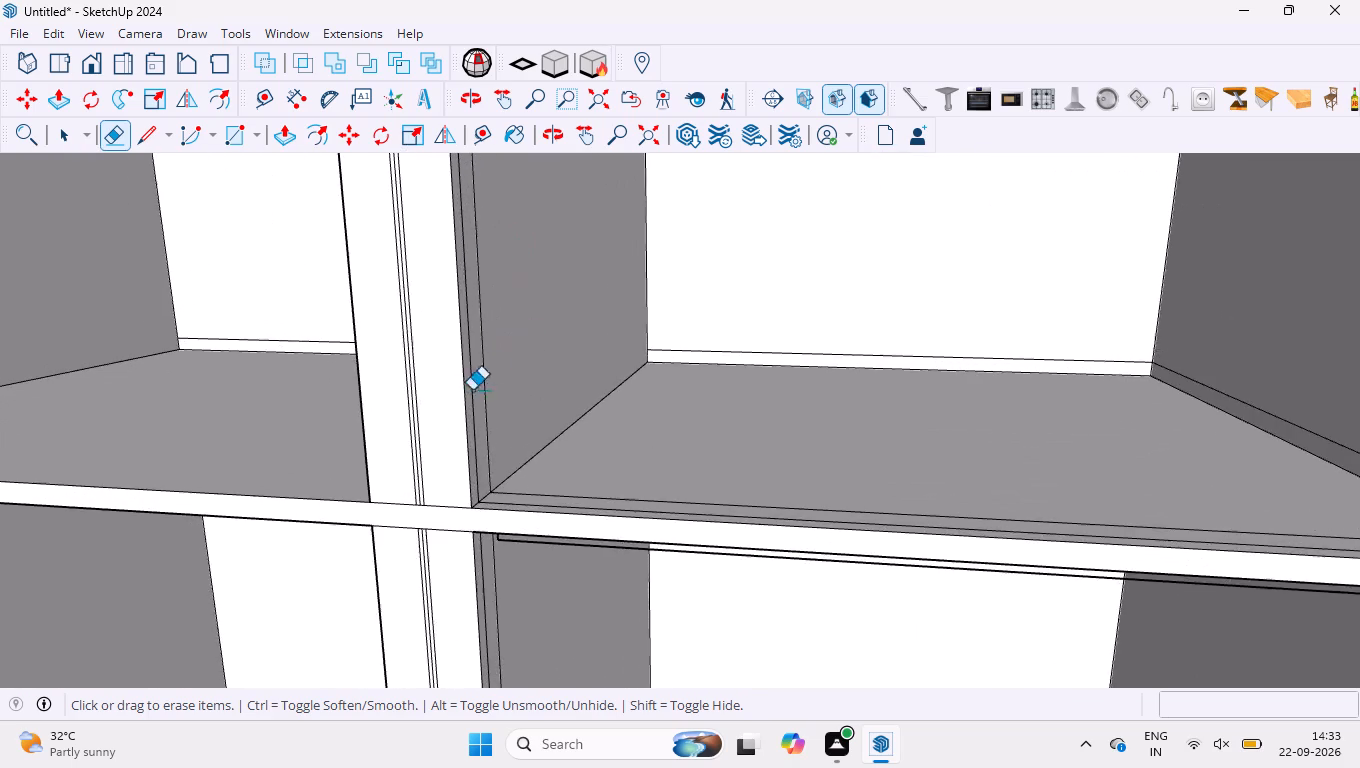
scroll(451, 373, "up", 12)
left_click_drag(516, 403, 457, 455)
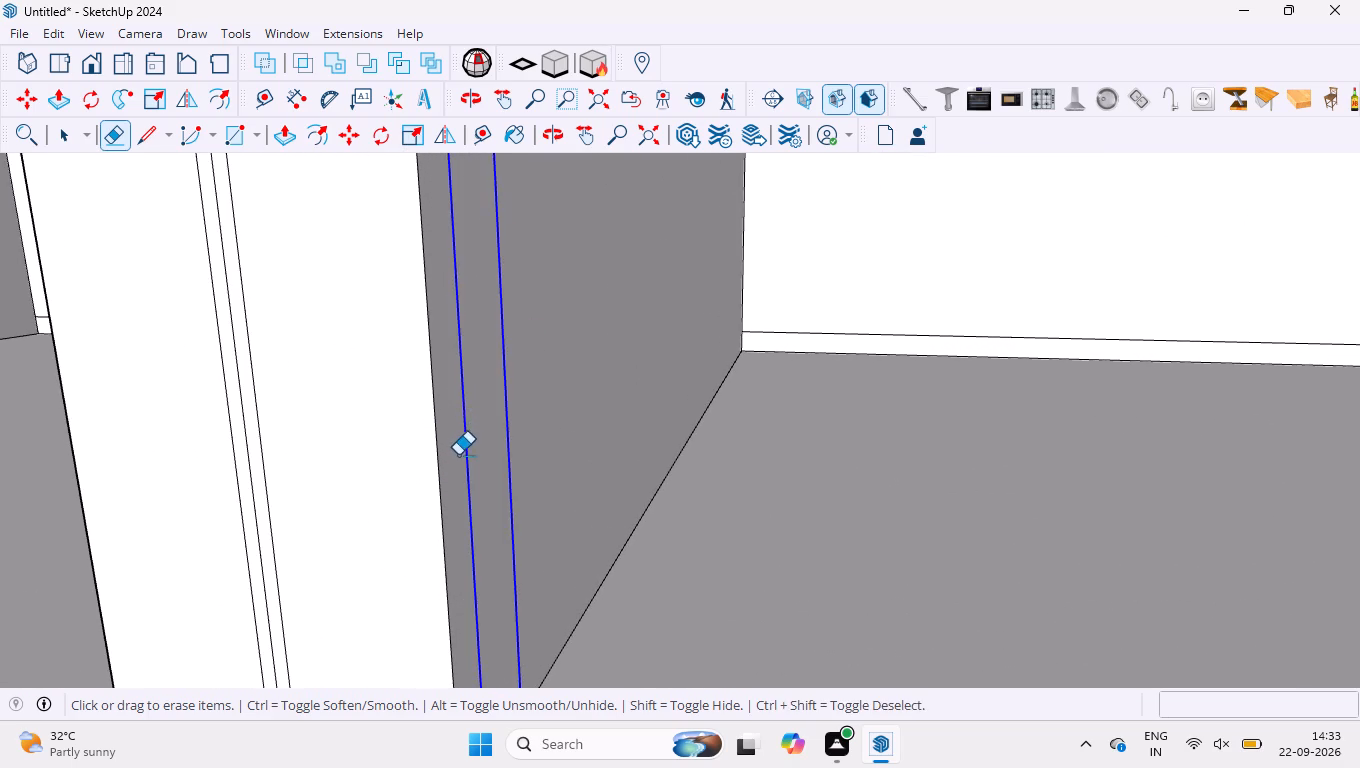
scroll(502, 375, "down", 10)
scroll(565, 543, "up", 9)
left_click_drag(576, 544, 666, 463)
Erase the extra vertical lines and the line just above the floor on the outer side panel of the same top compartment.
scroll(582, 410, "down", 10)
scroll(857, 447, "down", 3)
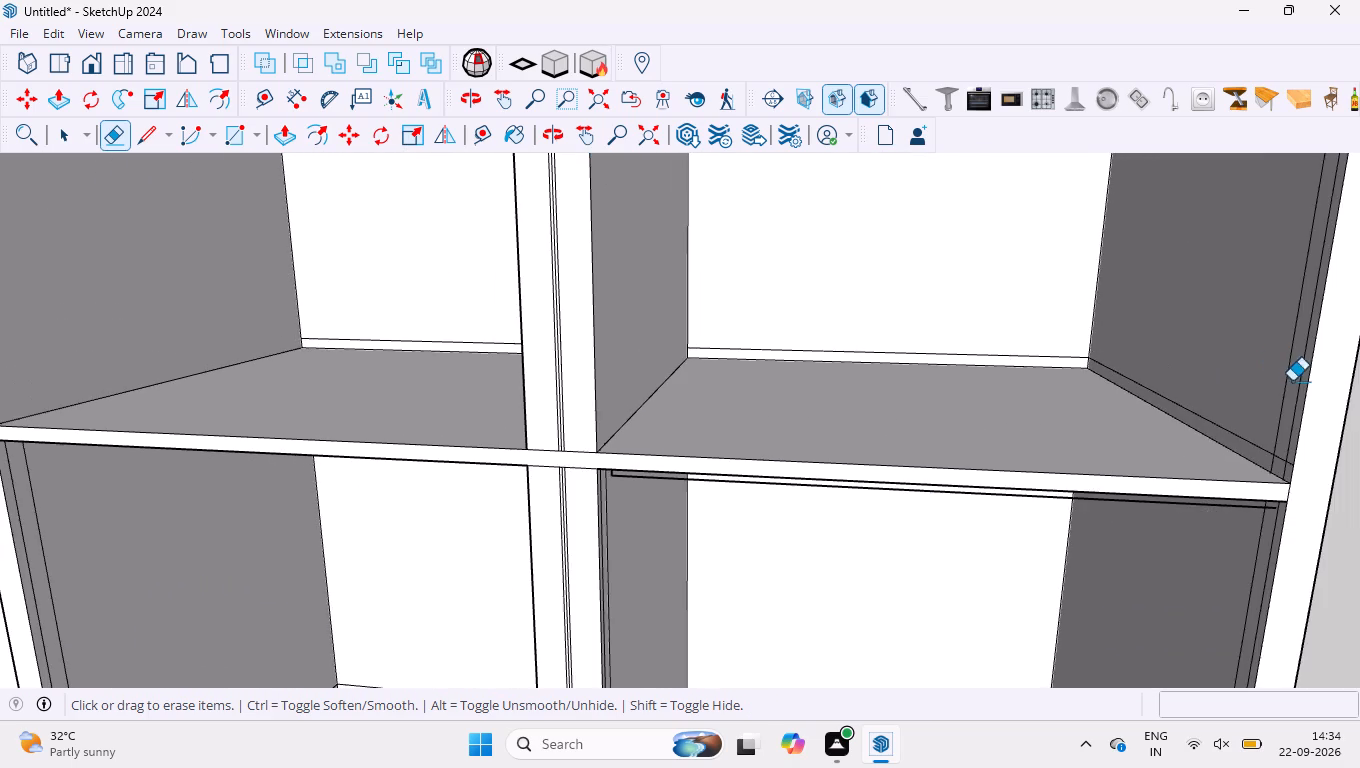
scroll(1327, 411, "up", 13)
left_click_drag(1287, 443, 1282, 431)
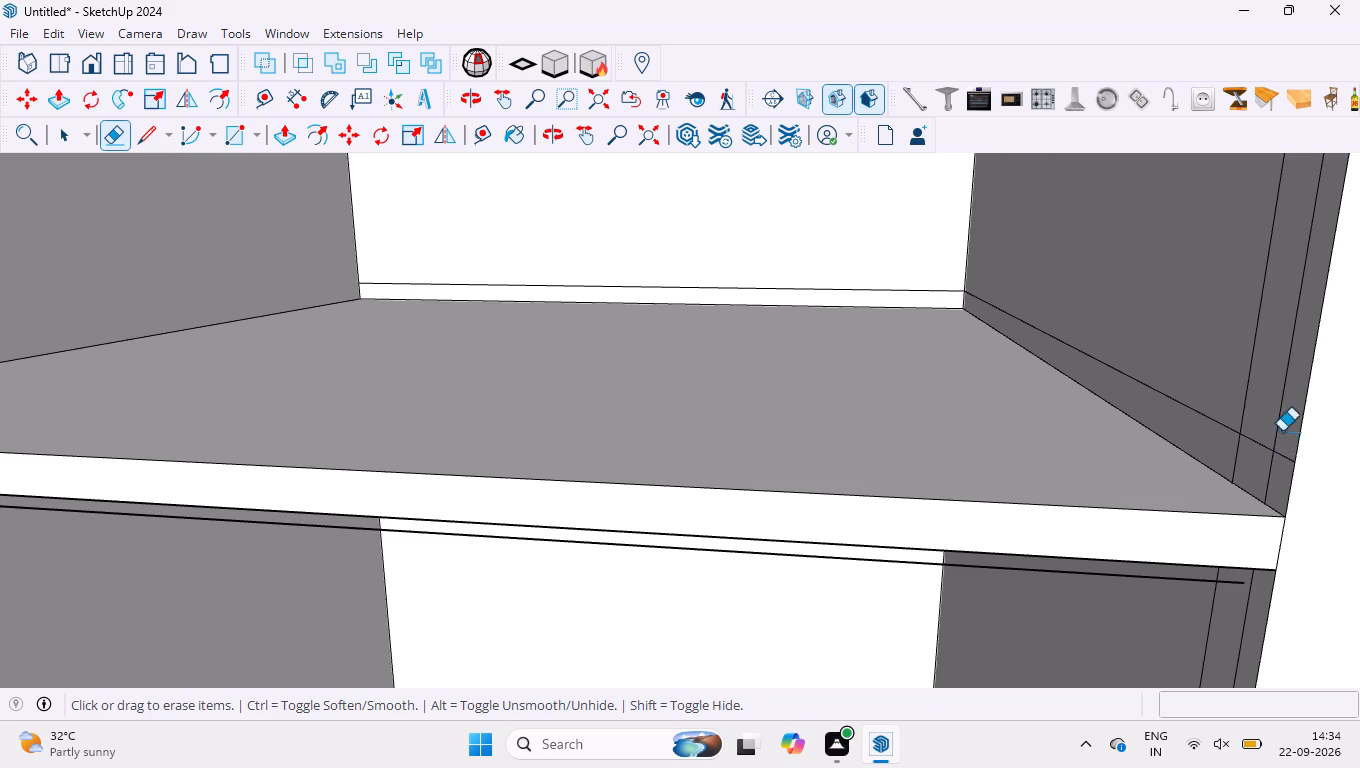
left_click_drag(1282, 431, 1259, 449)
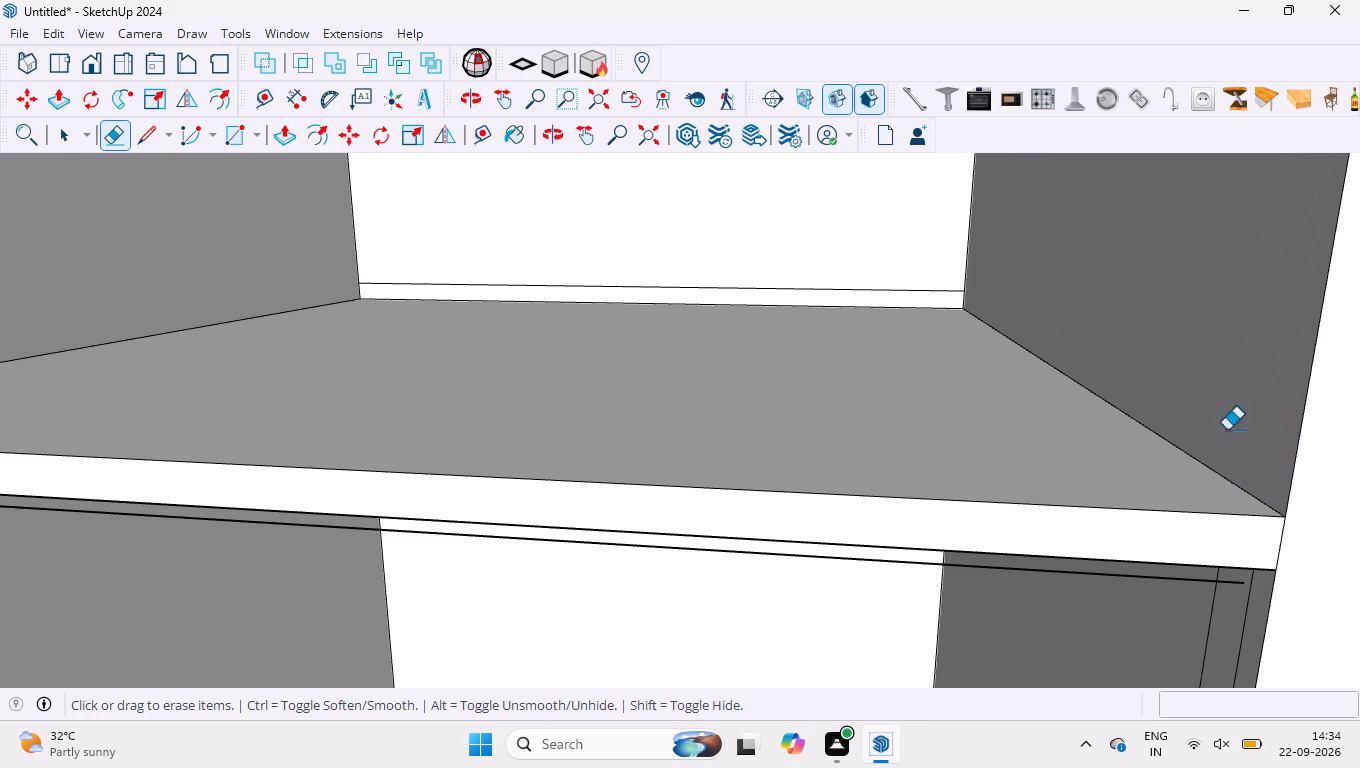
Erase the extra vertical lines and short stray edge on the divider side of the outer column's second compartment.
scroll(1207, 431, "down", 14)
scroll(915, 519, "down", 9)
middle_click_drag(880, 396, 889, 442)
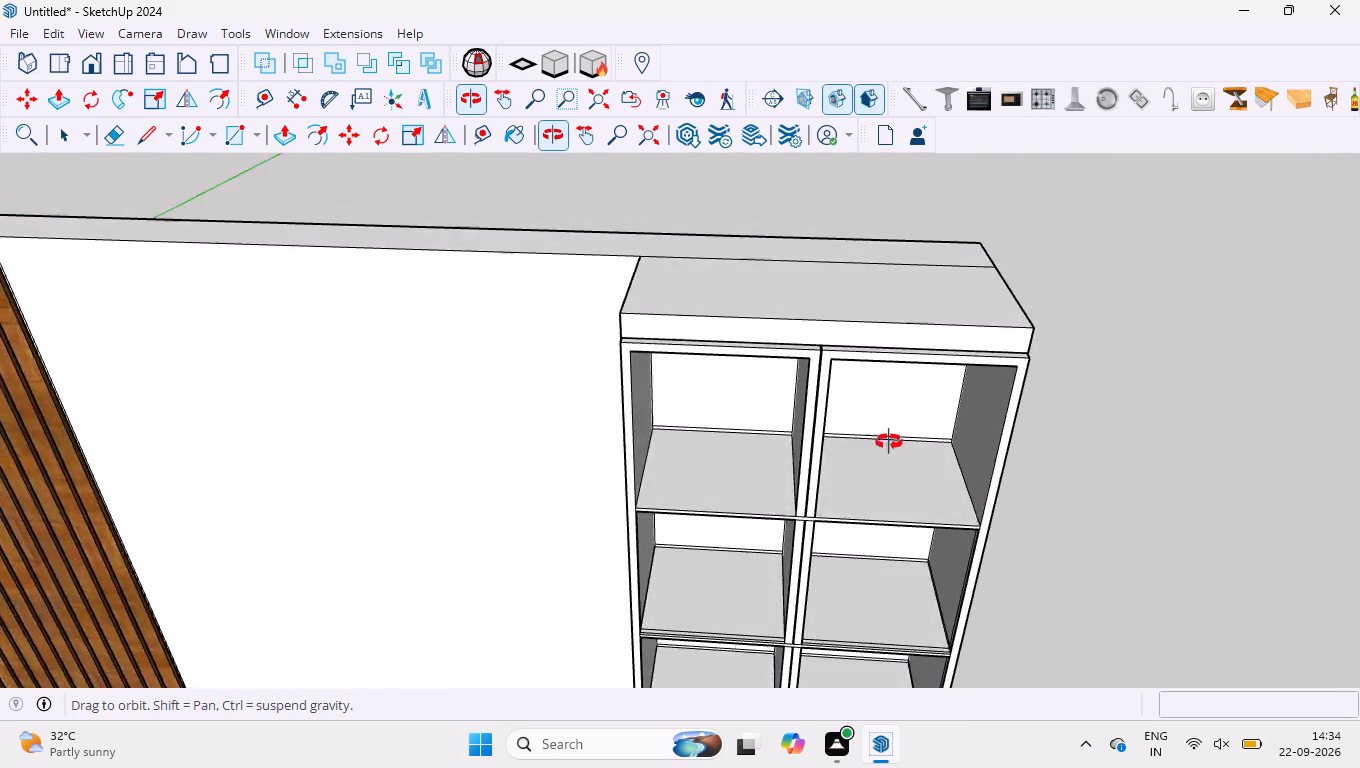
middle_click_drag(889, 442, 867, 313)
scroll(810, 492, "up", 13)
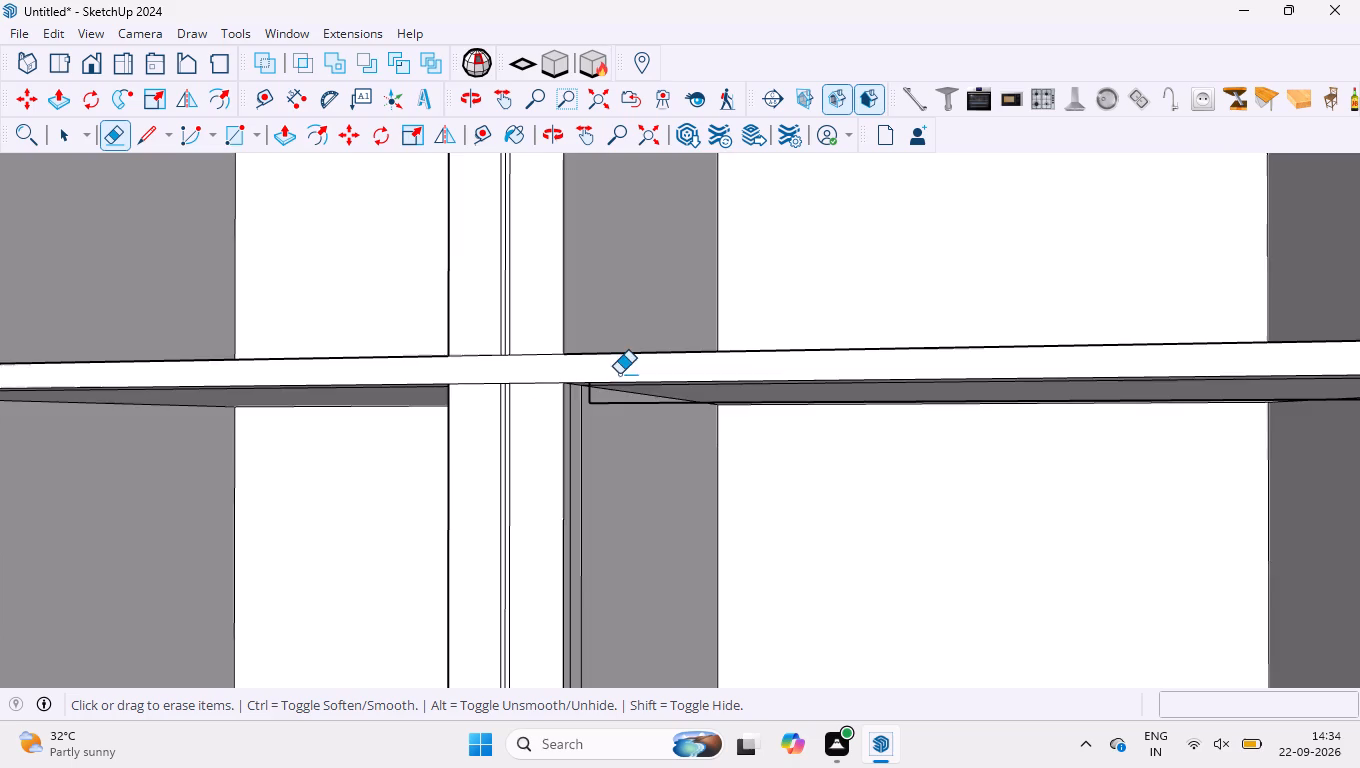
scroll(614, 370, "up", 5)
scroll(533, 422, "up", 3)
left_click(621, 419)
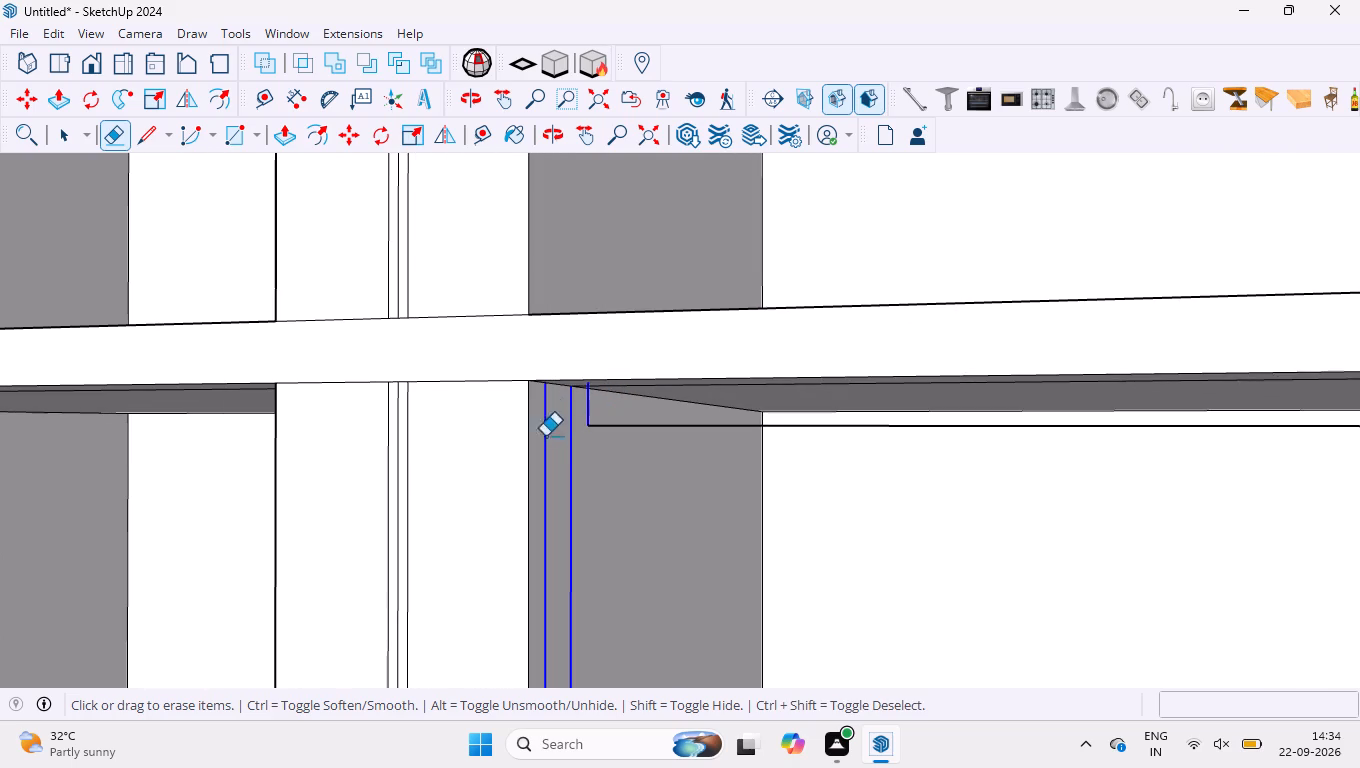
Erase the extra lines along the front of the shelf's underside above the second compartments of both columns.
scroll(642, 472, "down", 3)
middle_click_drag(651, 441, 678, 256)
left_click_drag(690, 309, 702, 401)
left_click_drag(275, 319, 240, 430)
scroll(284, 384, "down", 5)
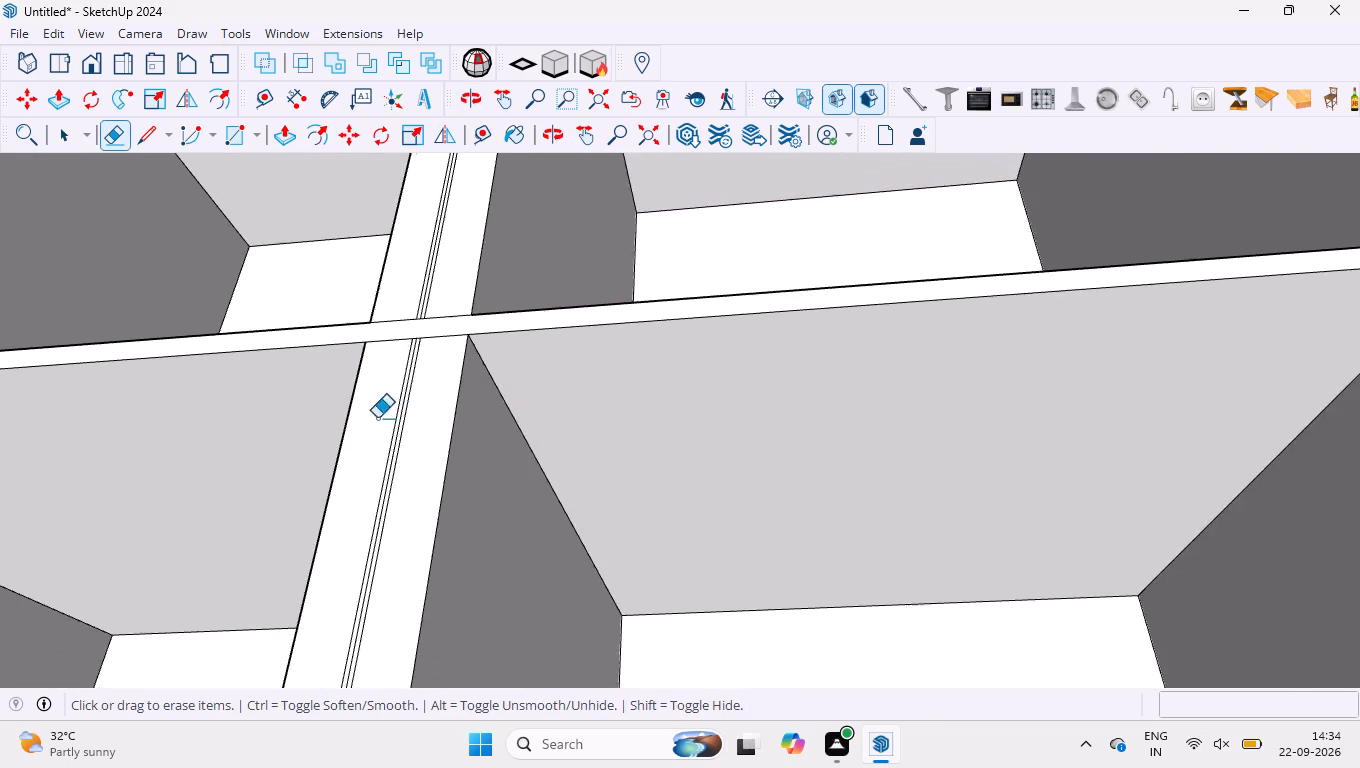
Erase the two extra vertical lines on the outer side panel of the outer column's second compartment.
scroll(377, 418, "down", 5)
middle_click_drag(550, 446, 629, 565)
scroll(1143, 593, "up", 4)
scroll(1038, 547, "up", 5)
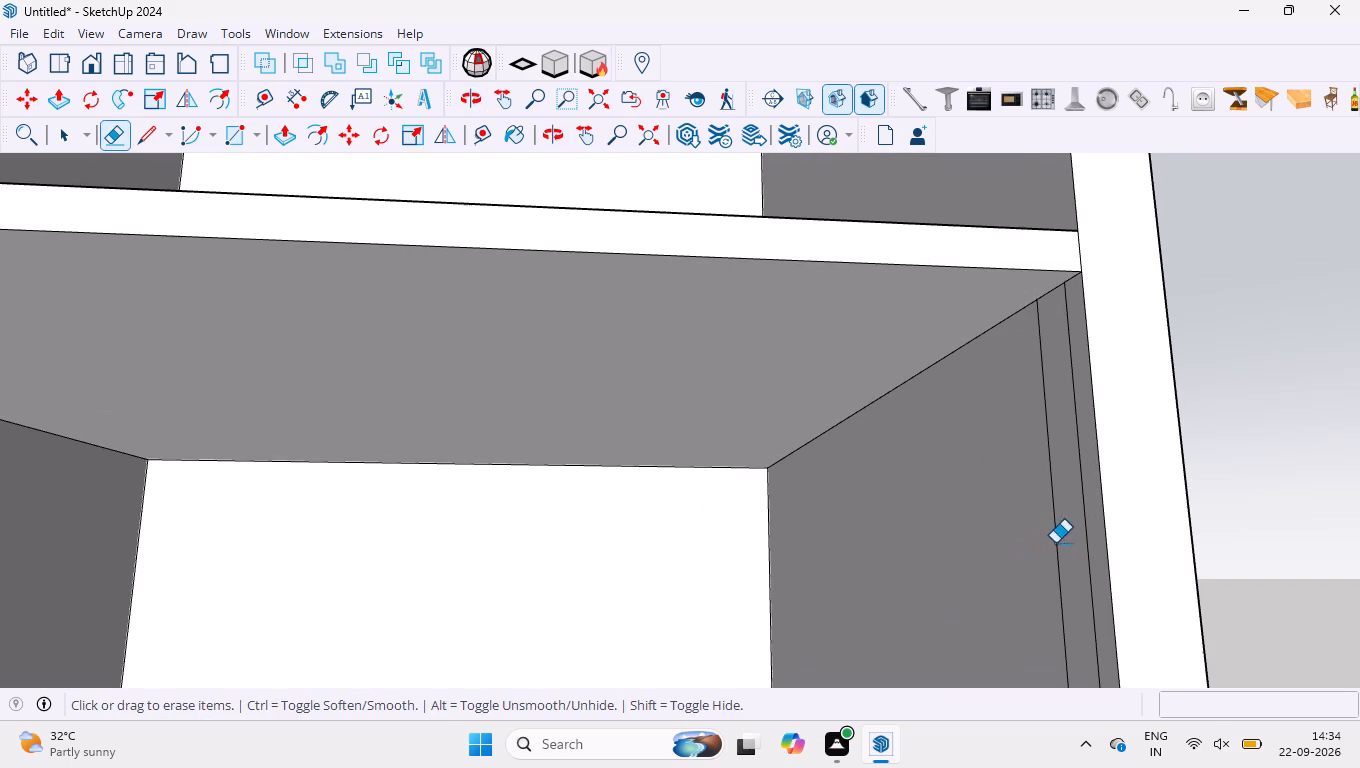
left_click_drag(1099, 549, 877, 574)
scroll(926, 508, "down", 17)
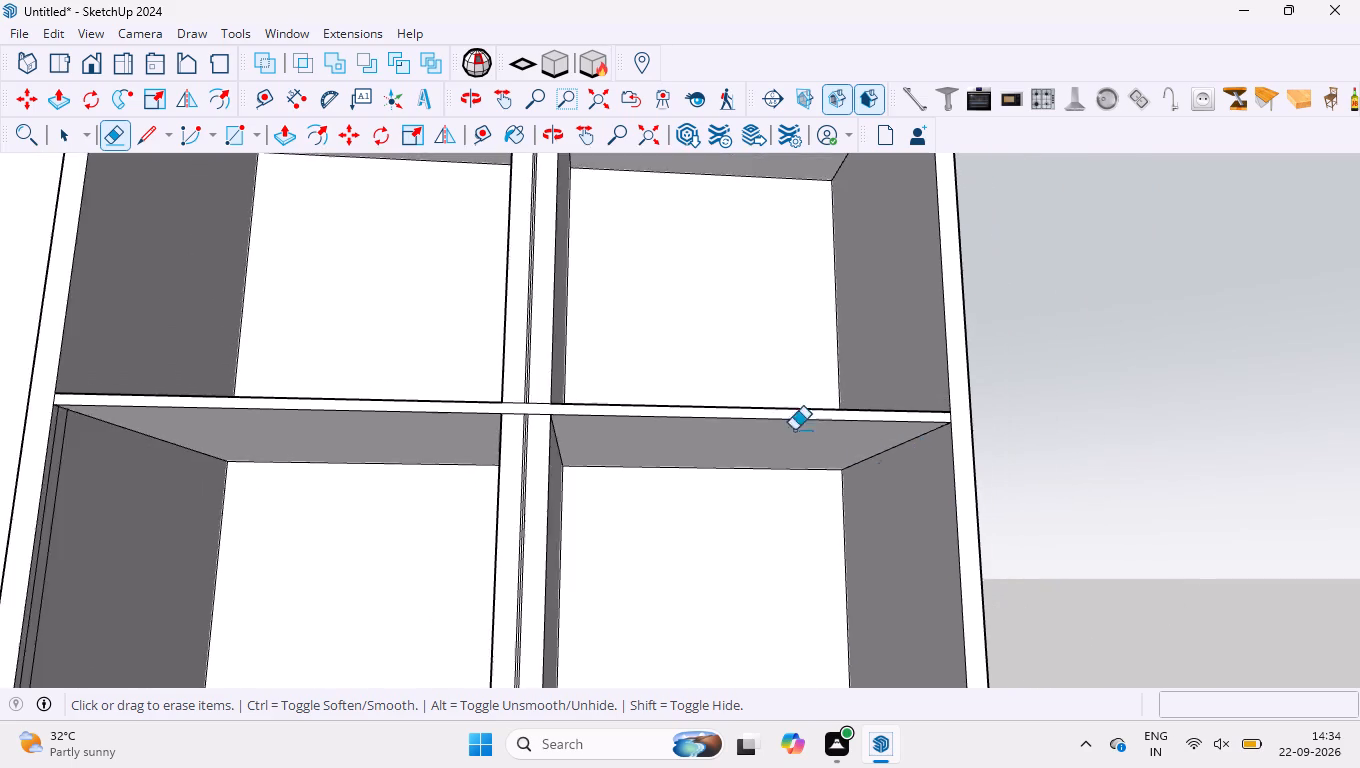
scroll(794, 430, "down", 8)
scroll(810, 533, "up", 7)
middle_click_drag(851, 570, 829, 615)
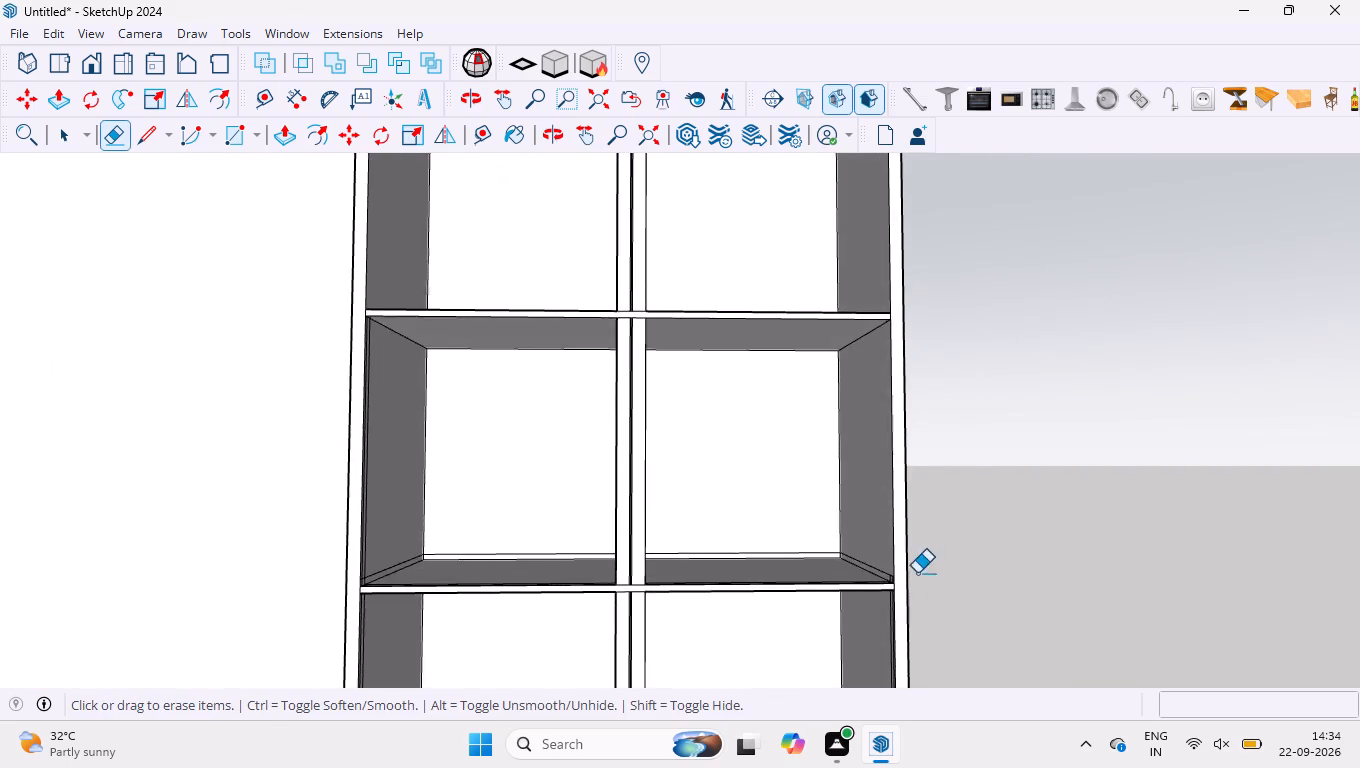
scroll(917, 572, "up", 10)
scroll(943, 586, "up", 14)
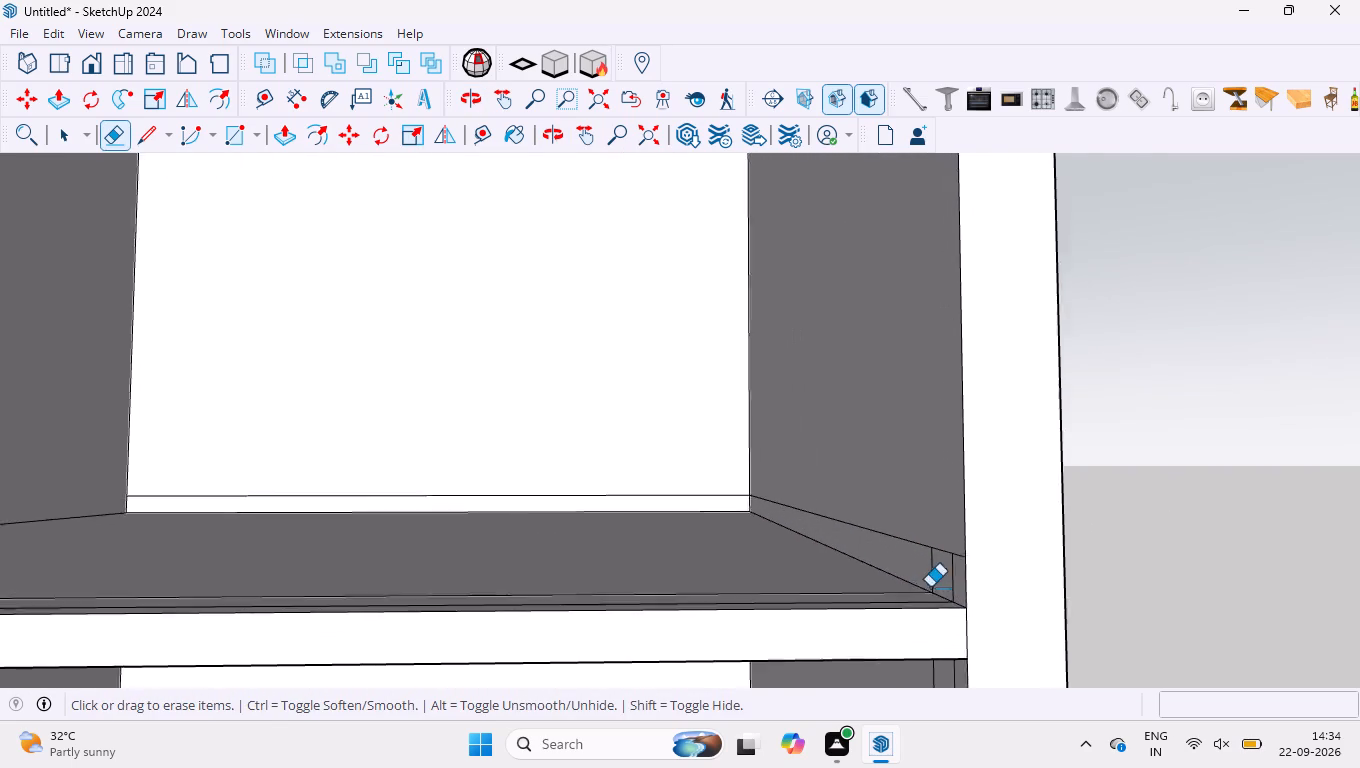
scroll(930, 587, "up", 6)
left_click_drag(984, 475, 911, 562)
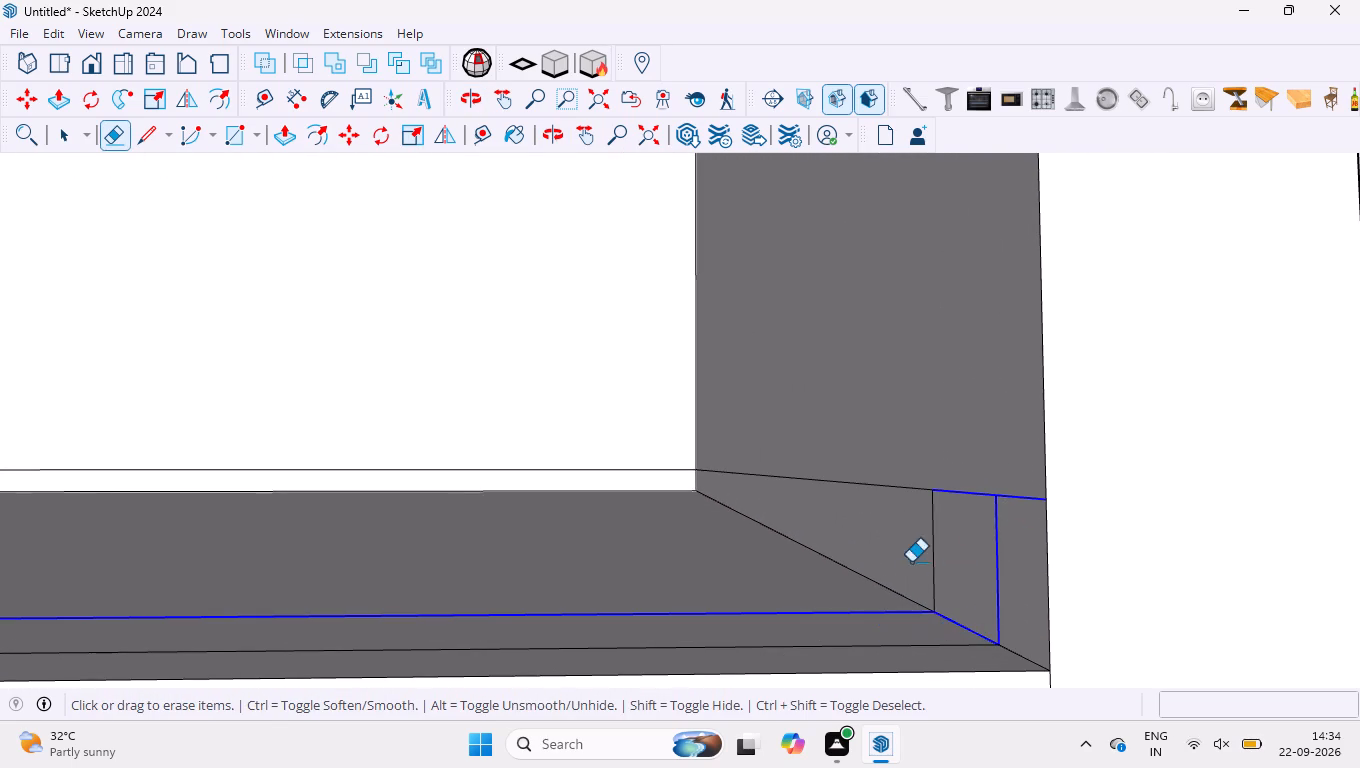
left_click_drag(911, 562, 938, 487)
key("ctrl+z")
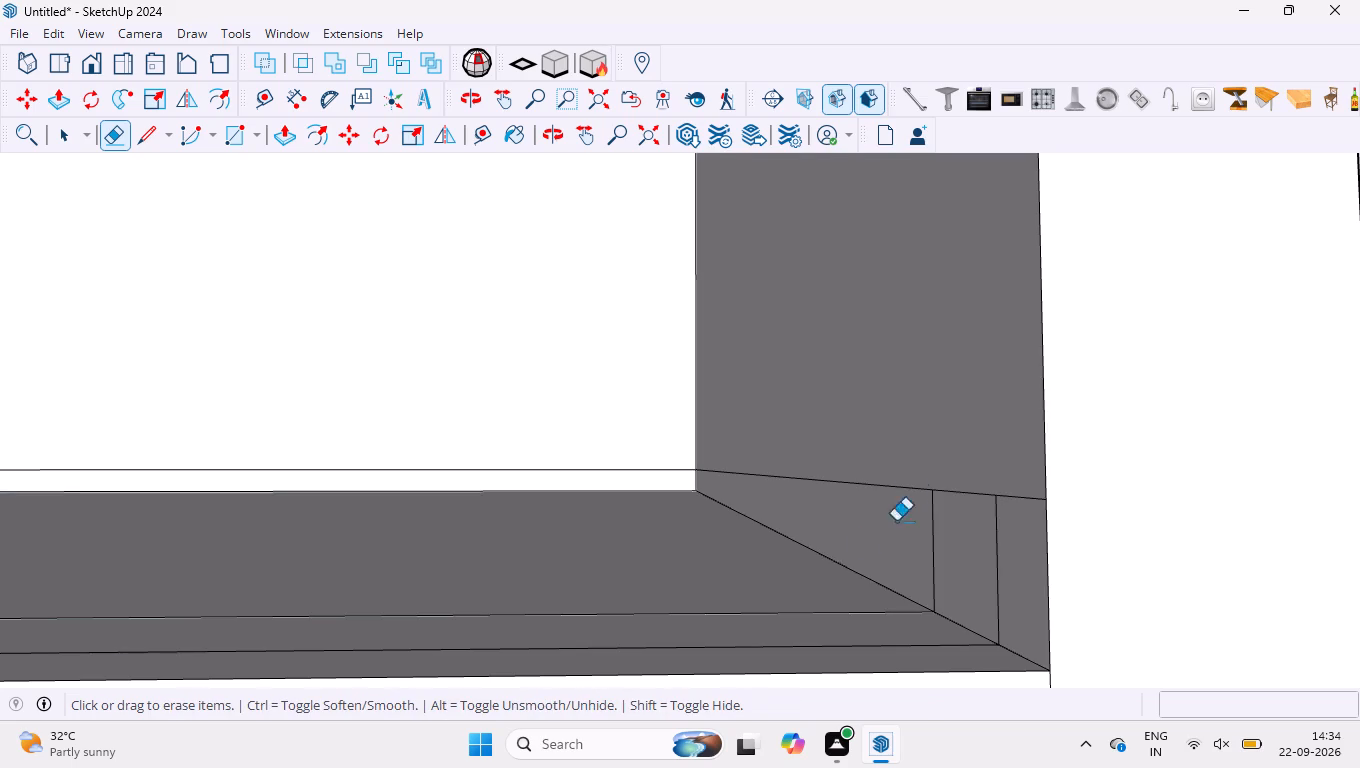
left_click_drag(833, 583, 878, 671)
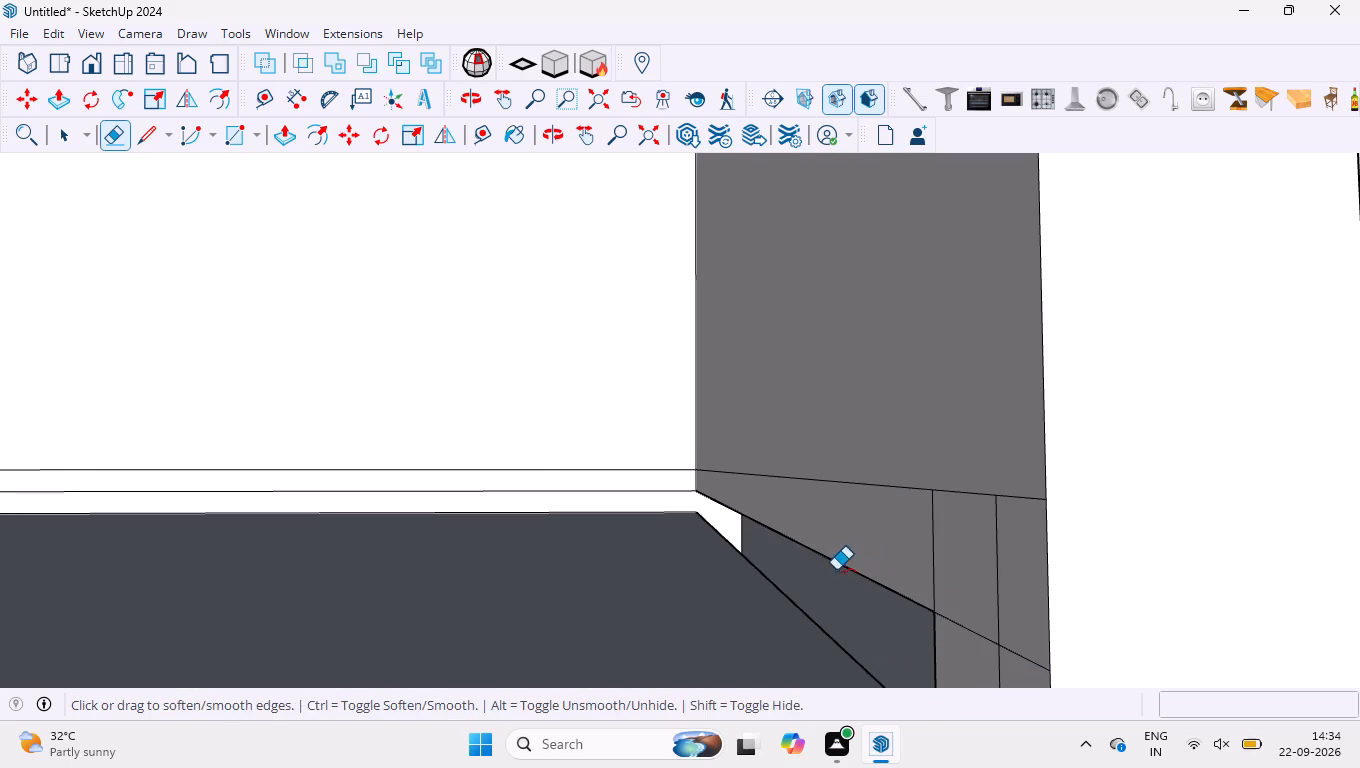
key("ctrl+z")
Erase the floor's extra front lines and the side panel's short vertical lines and line above the floor in the outer column's second compartment.
left_click_drag(858, 653, 804, 581)
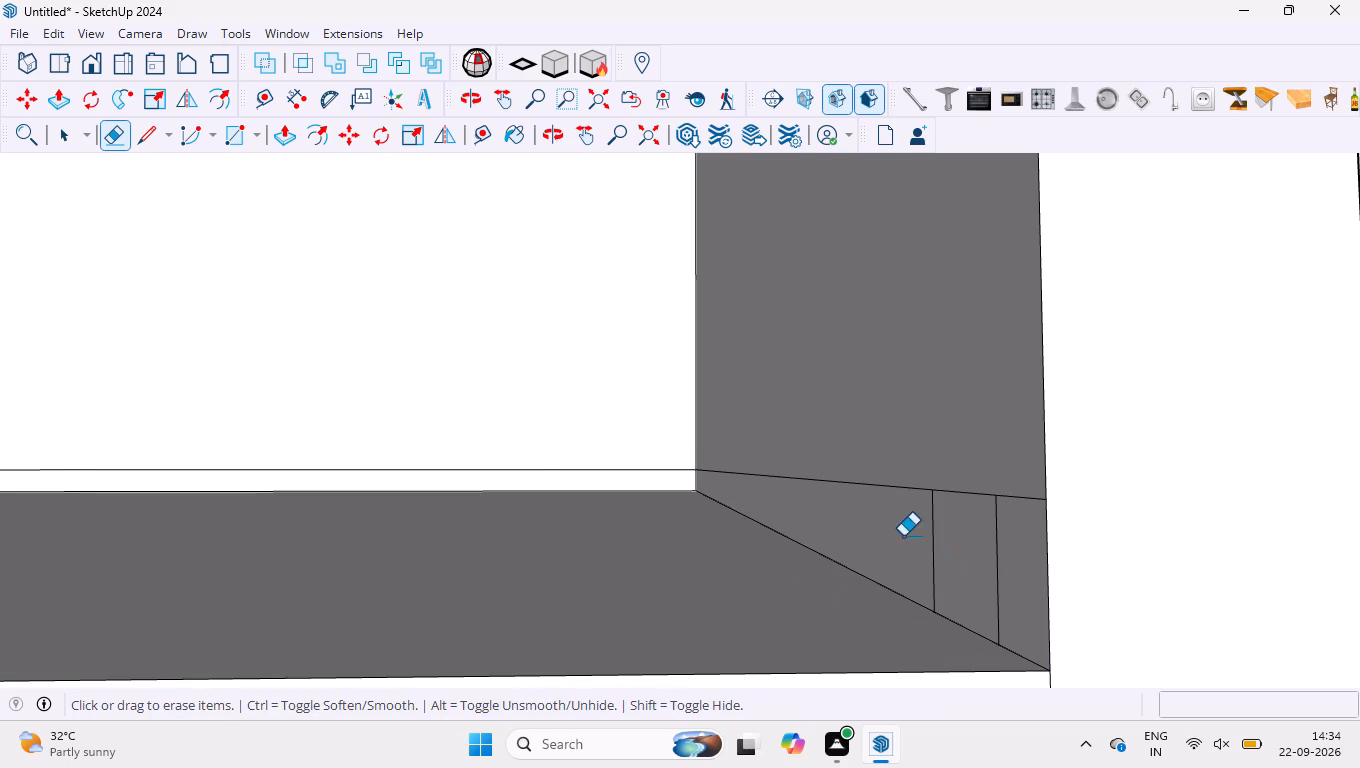
left_click_drag(895, 527, 1000, 586)
left_click_drag(977, 563, 991, 418)
scroll(935, 448, "down", 2)
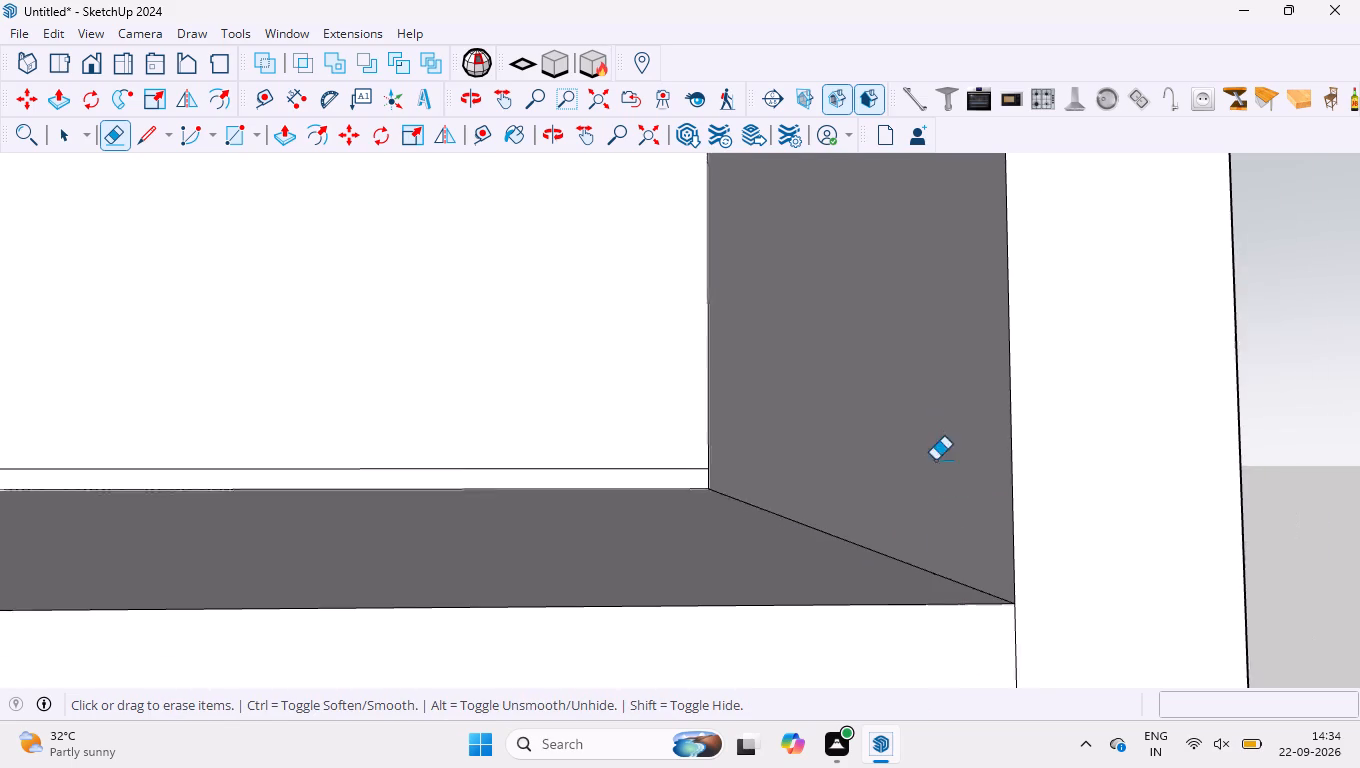
Erase the two extra vertical lines on the divider side of the inner column's second compartment.
scroll(935, 460, "down", 7)
middle_click_drag(740, 501, 560, 524)
middle_click_drag(543, 504, 613, 523)
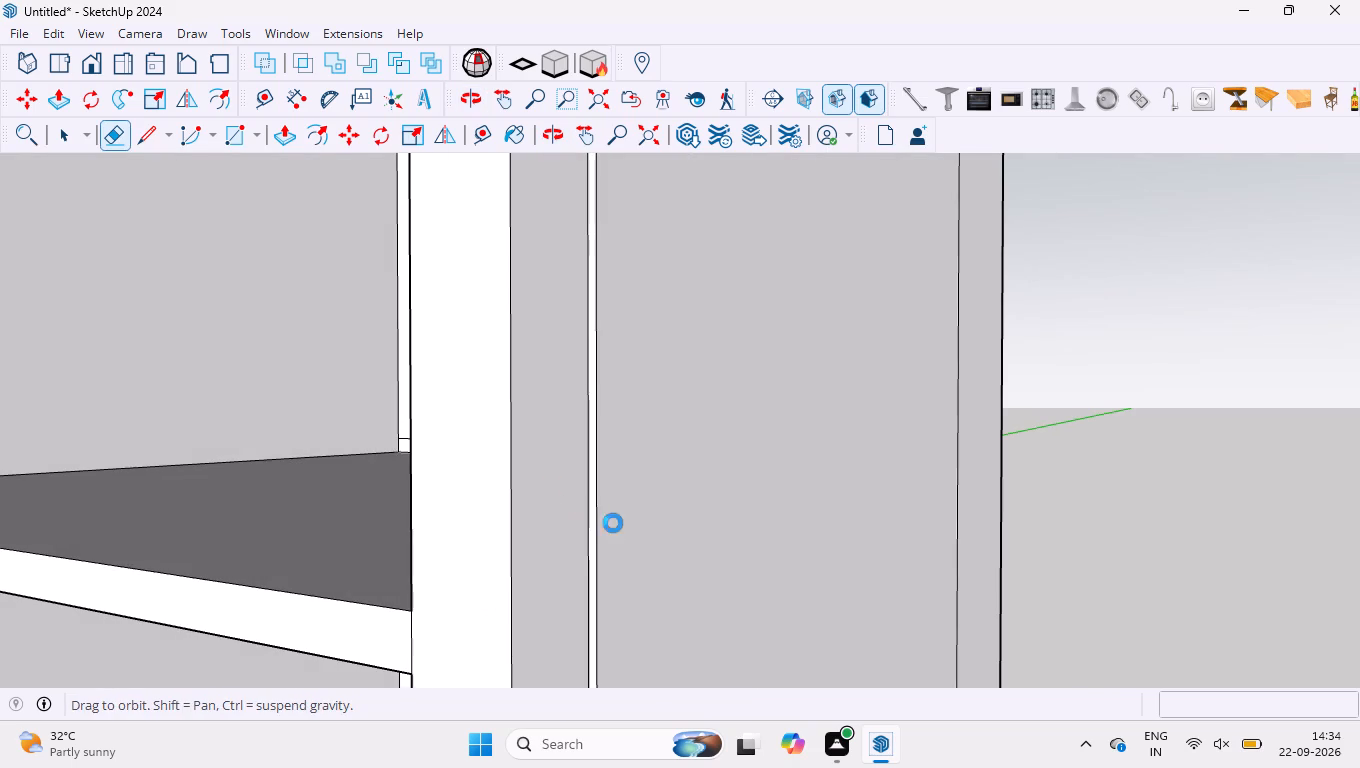
middle_click_drag(613, 523, 709, 547)
scroll(452, 474, "down", 4)
middle_click_drag(402, 464, 554, 513)
scroll(550, 479, "down", 6)
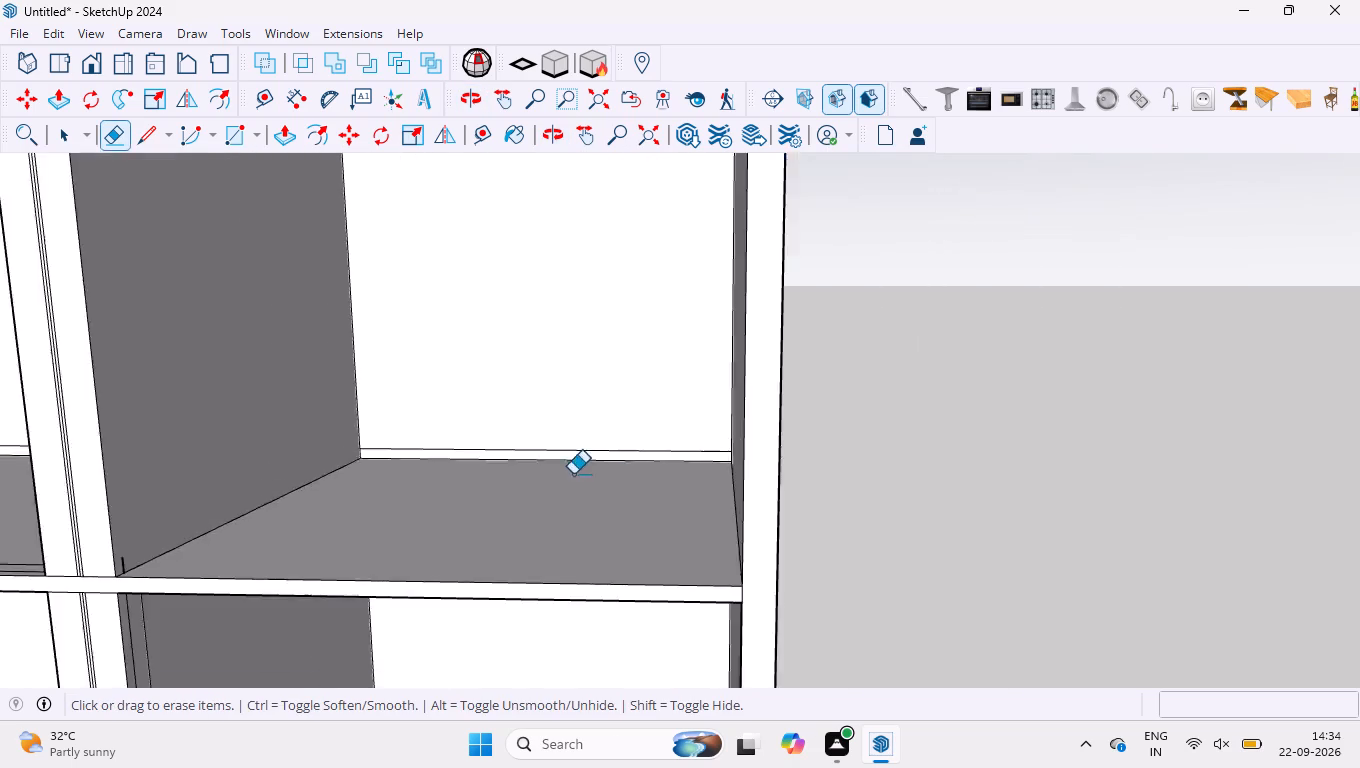
scroll(573, 474, "down", 5)
middle_click_drag(213, 483, 334, 501)
scroll(310, 488, "up", 10)
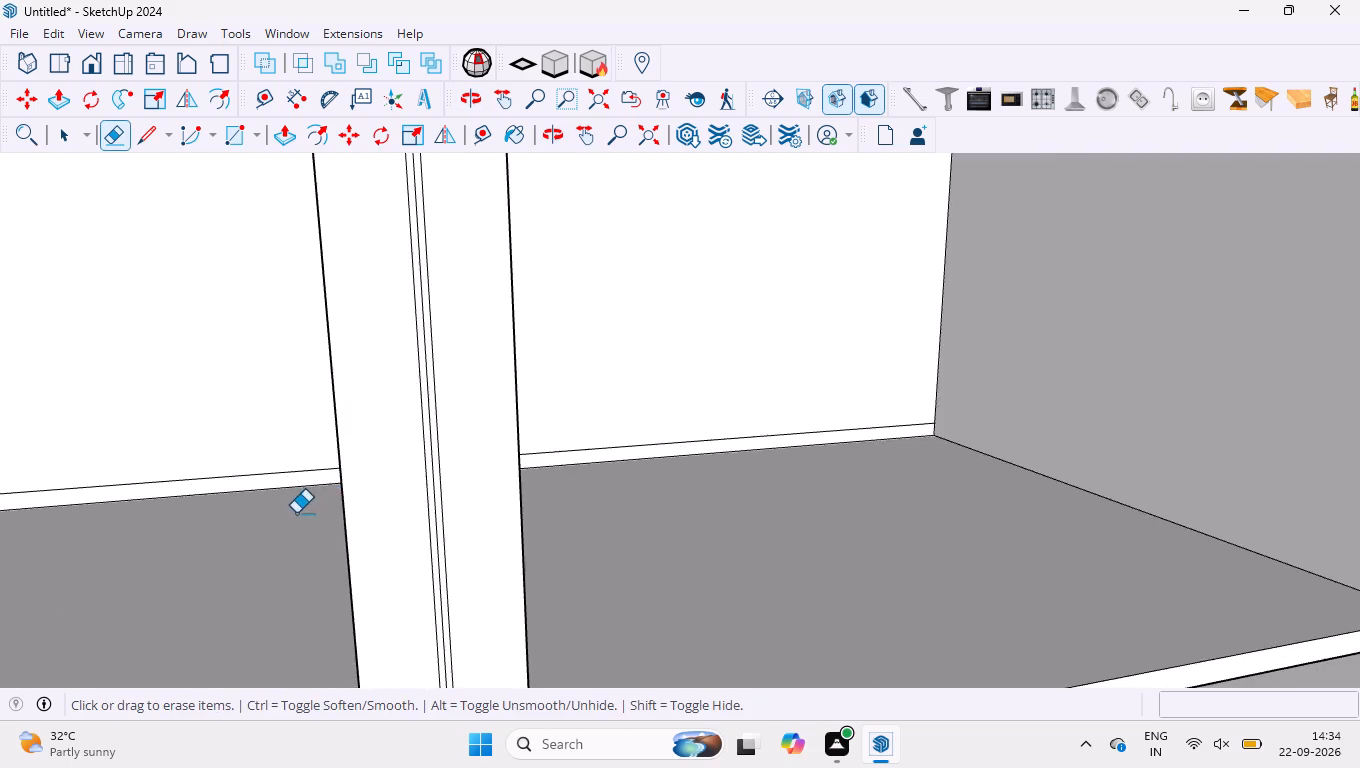
scroll(296, 513, "up", 1)
middle_click_drag(296, 513, 426, 520)
scroll(412, 476, "down", 6)
scroll(672, 624, "up", 4)
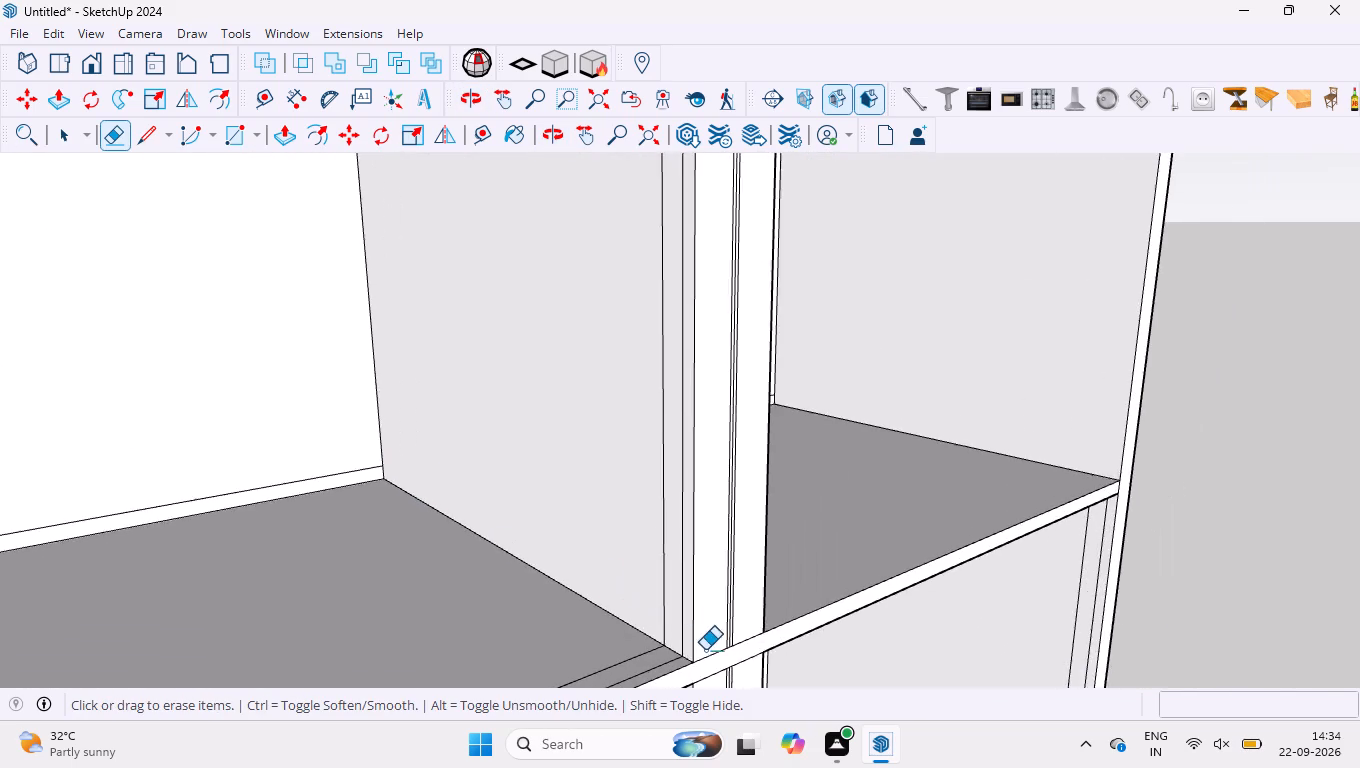
scroll(703, 651, "up", 14)
left_click_drag(717, 633, 588, 519)
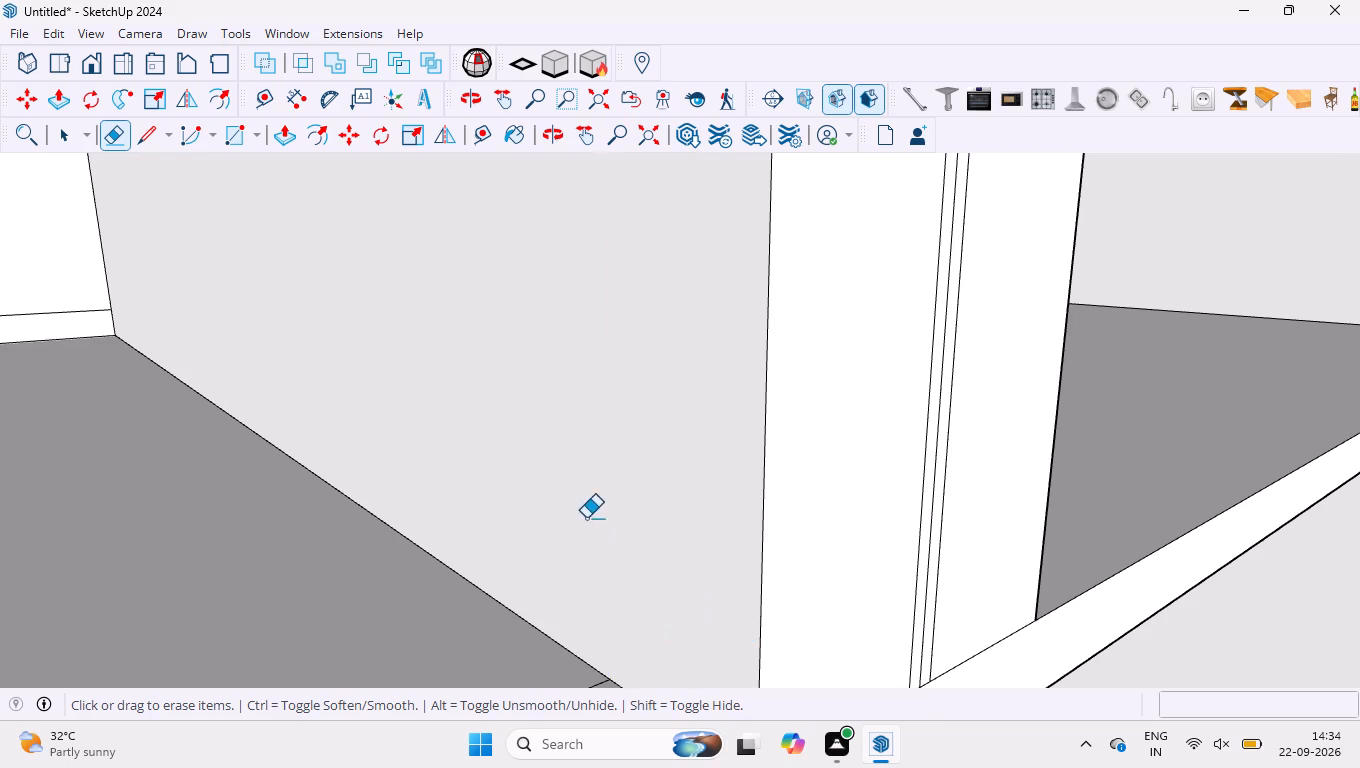
Erase the two extra lines along the floor's front edge in the inner column's second compartment.
scroll(590, 508, "down", 10)
scroll(541, 652, "up", 11)
left_click_drag(541, 637, 423, 493)
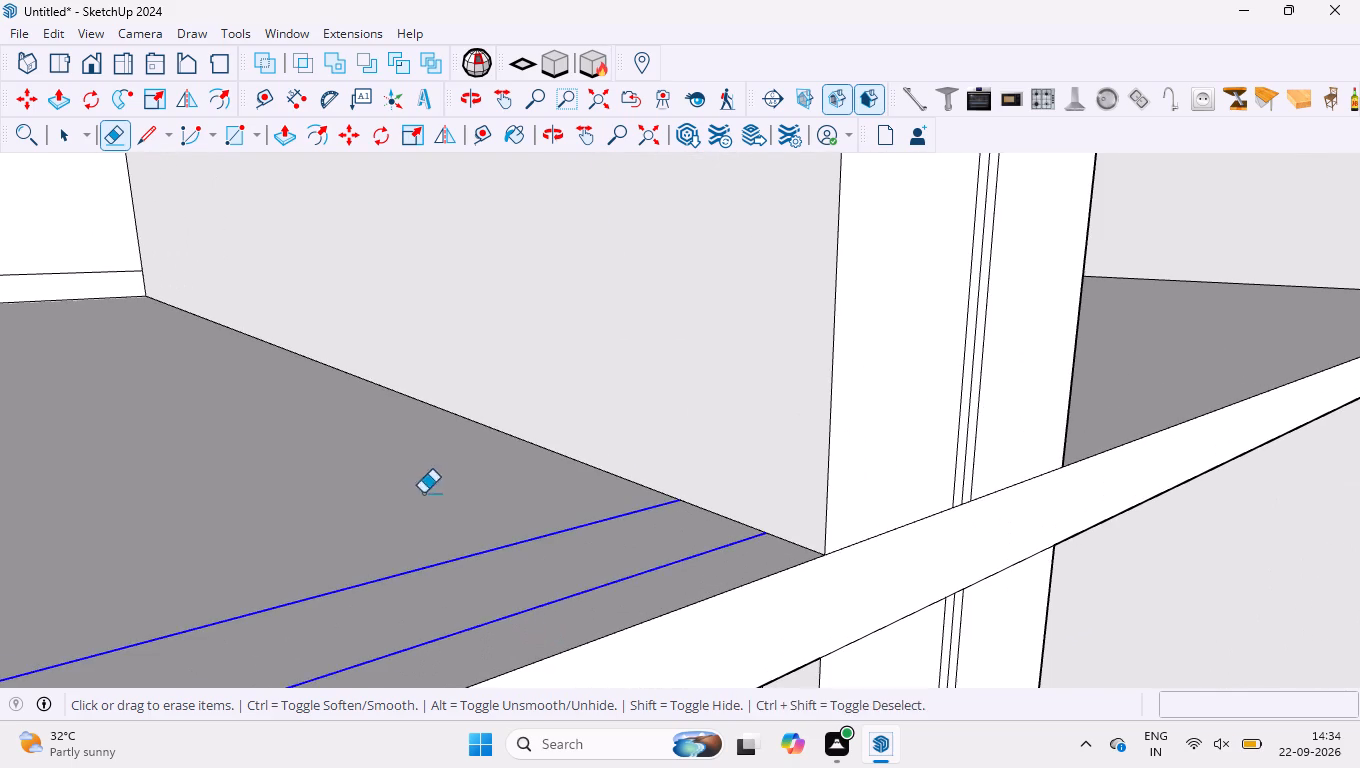
left_click_drag(423, 493, 420, 493)
Erase the extra vertical lines and the line just above the floor on the side panel opposite the divider in the inner column's second compartment.
scroll(547, 580, "down", 16)
scroll(823, 425, "down", 1)
middle_click_drag(798, 447, 684, 517)
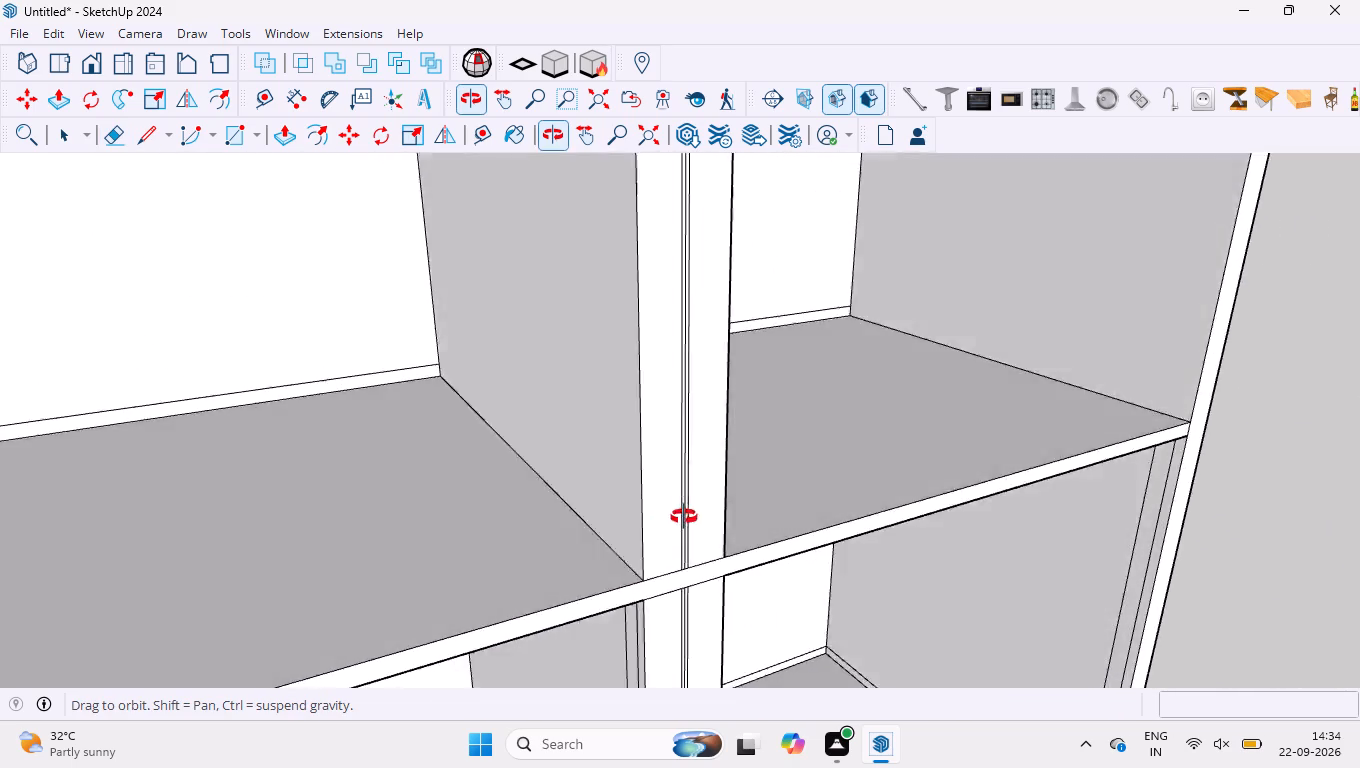
middle_click_drag(684, 517, 517, 543)
scroll(129, 338, "down", 3)
scroll(144, 262, "up", 1)
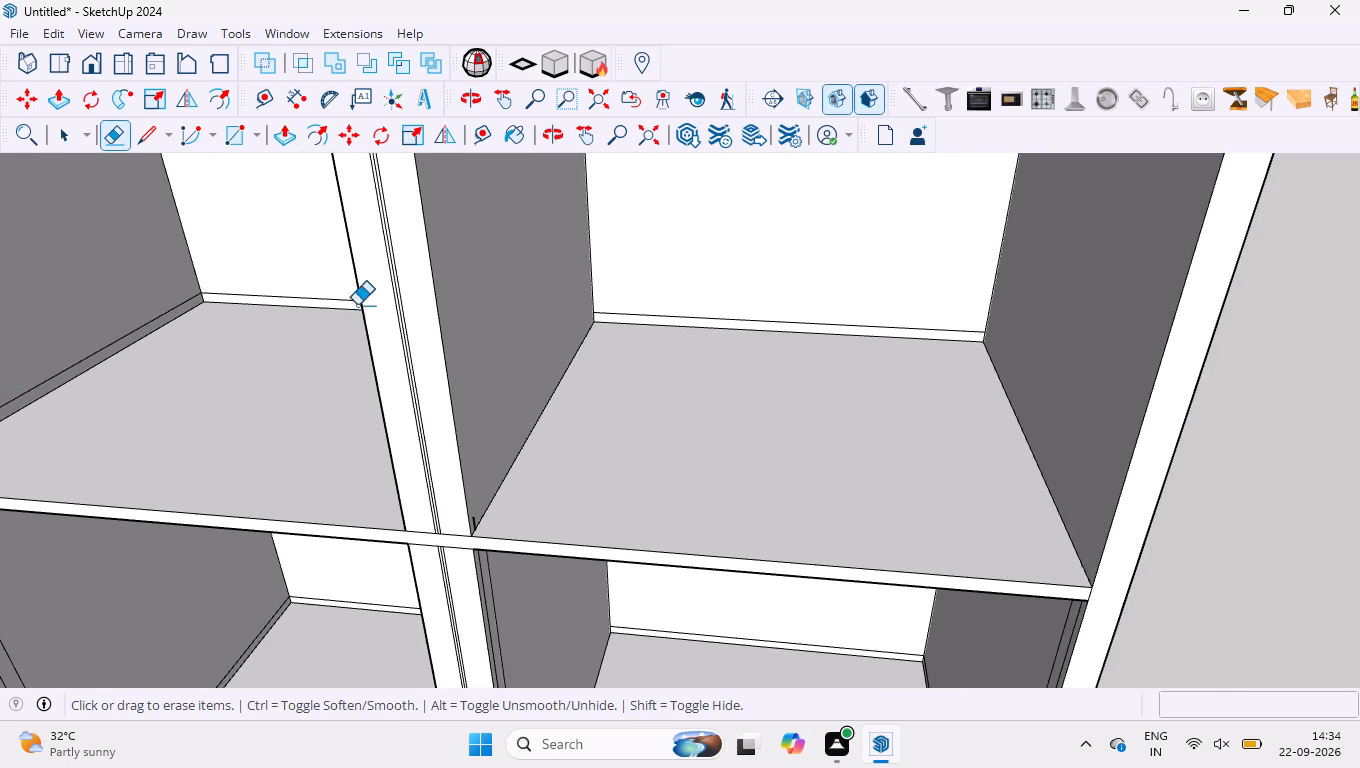
scroll(353, 295, "down", 5)
scroll(394, 423, "down", 3)
scroll(39, 323, "up", 4)
scroll(248, 474, "up", 16)
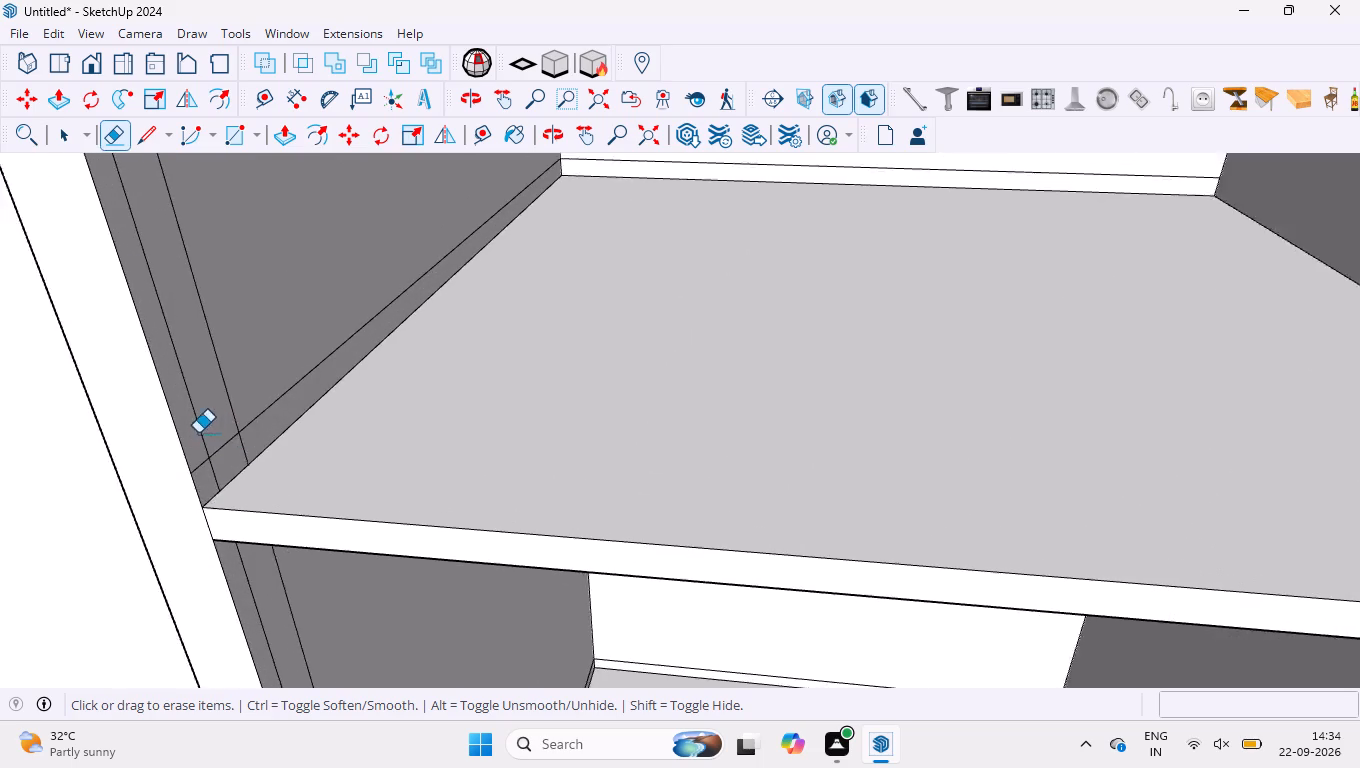
scroll(198, 433, "up", 11)
left_click(326, 355)
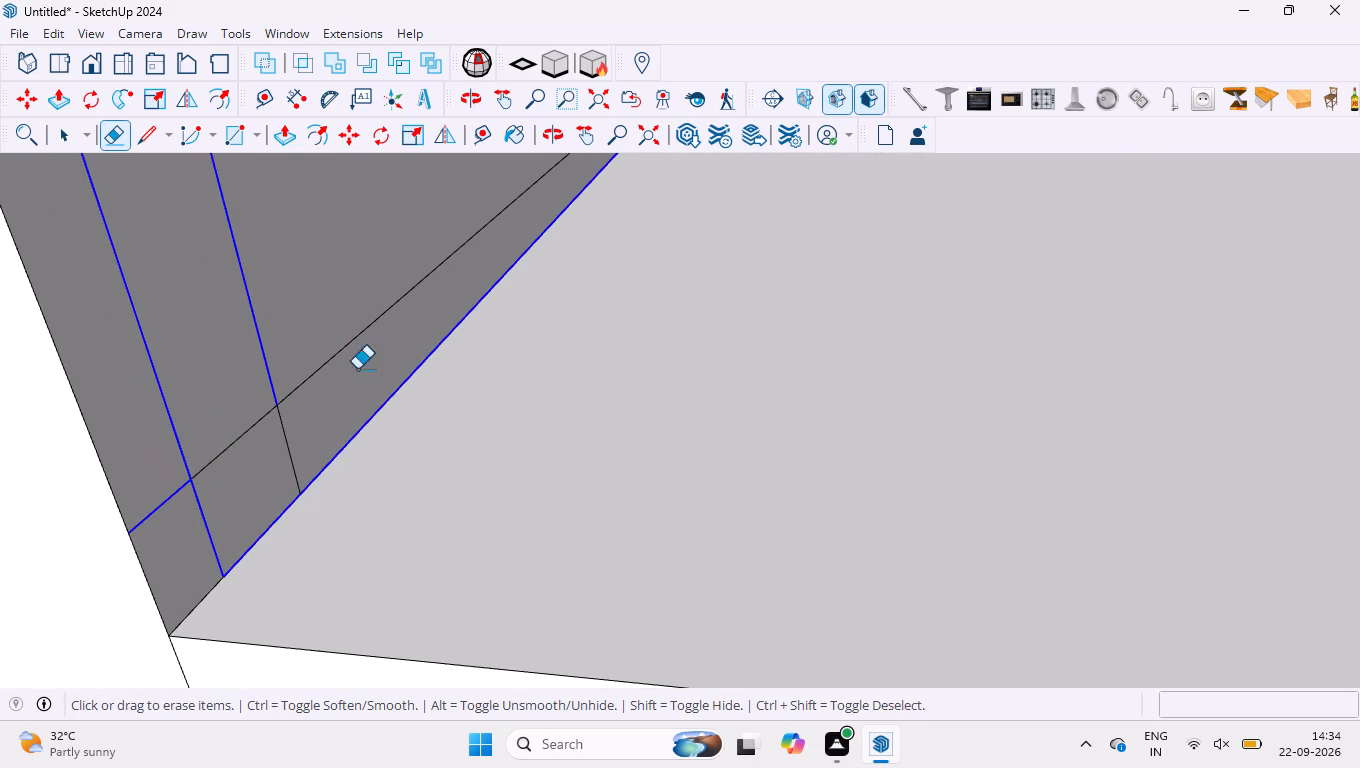
key("ctrl+z")
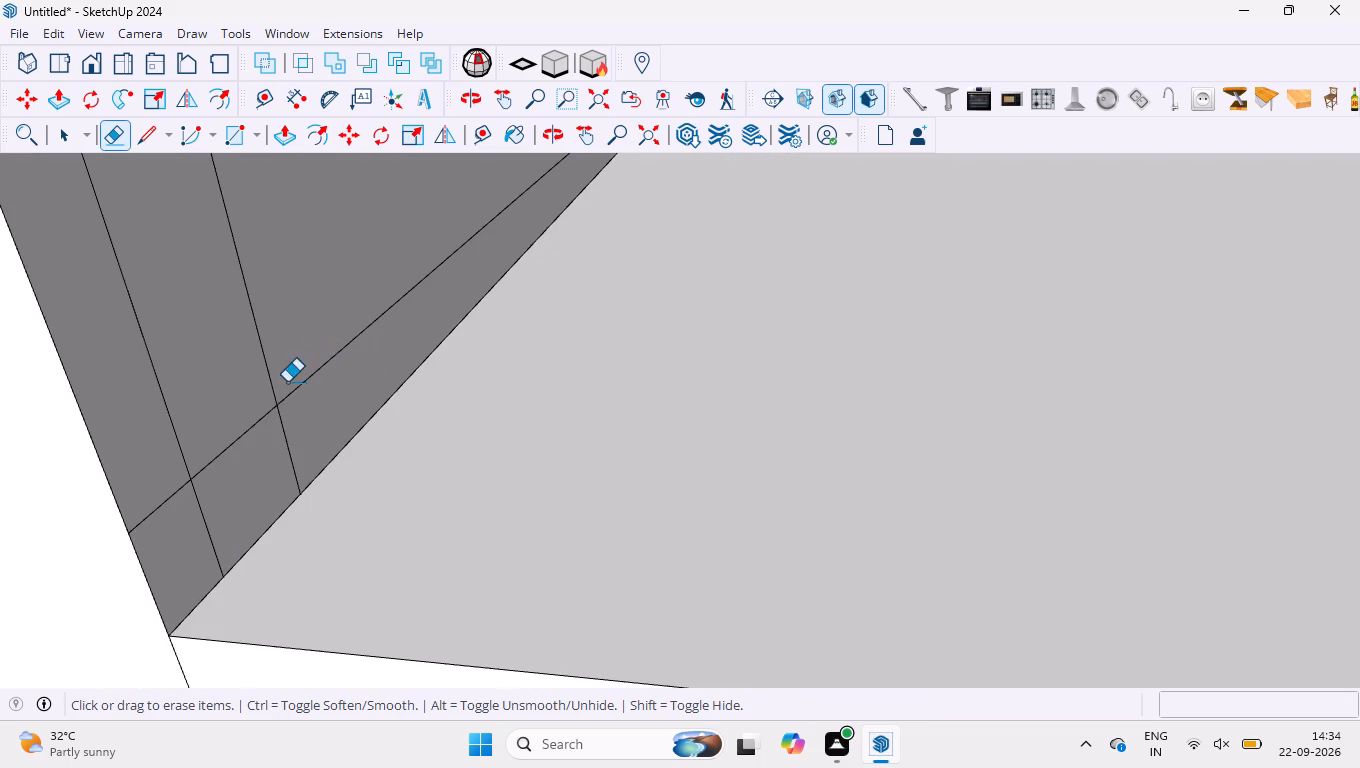
left_click_drag(294, 372, 243, 453)
scroll(273, 331, "down", 20)
scroll(273, 331, "down", 11)
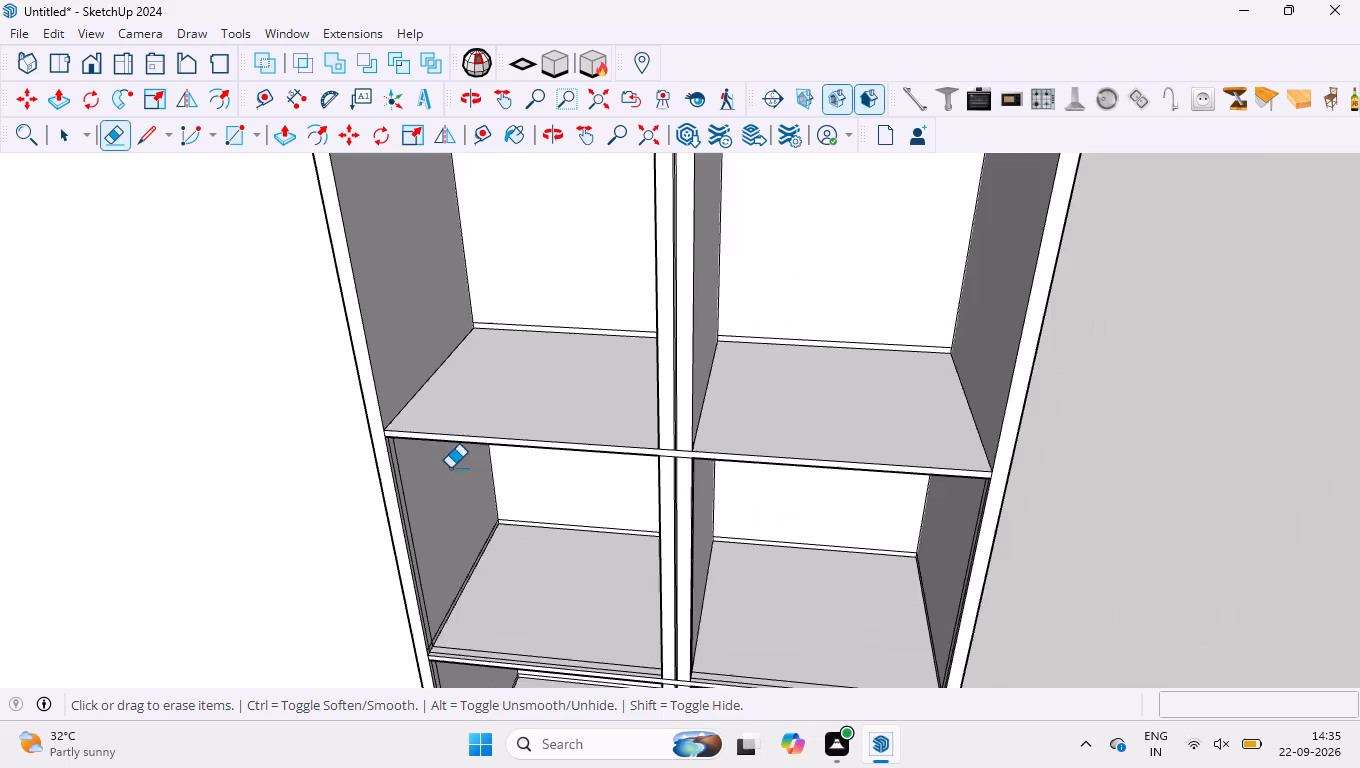
Erase the extra vertical lines on the side panel and the line along the shelf underside's front in the inner column's third compartment.
middle_click_drag(452, 492, 561, 191)
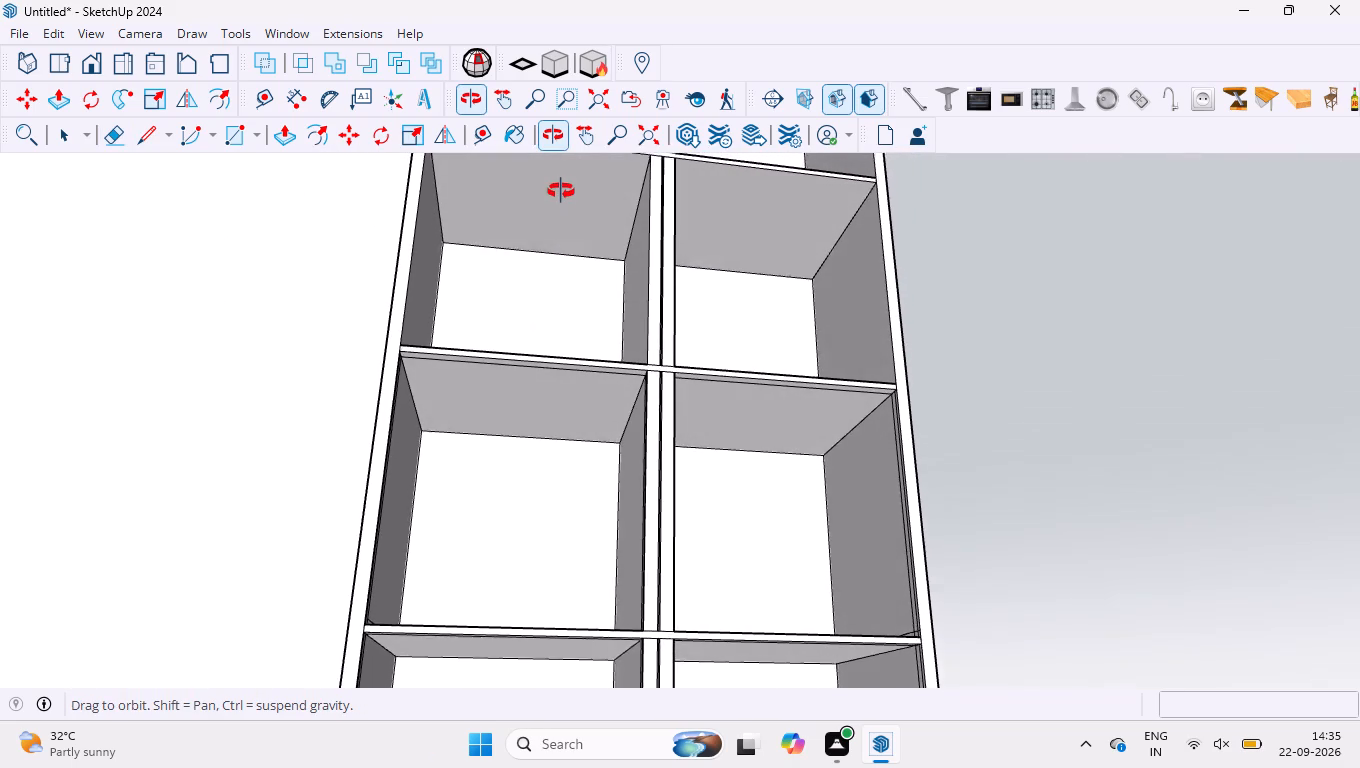
middle_click_drag(561, 191, 562, 172)
scroll(397, 637, "up", 4)
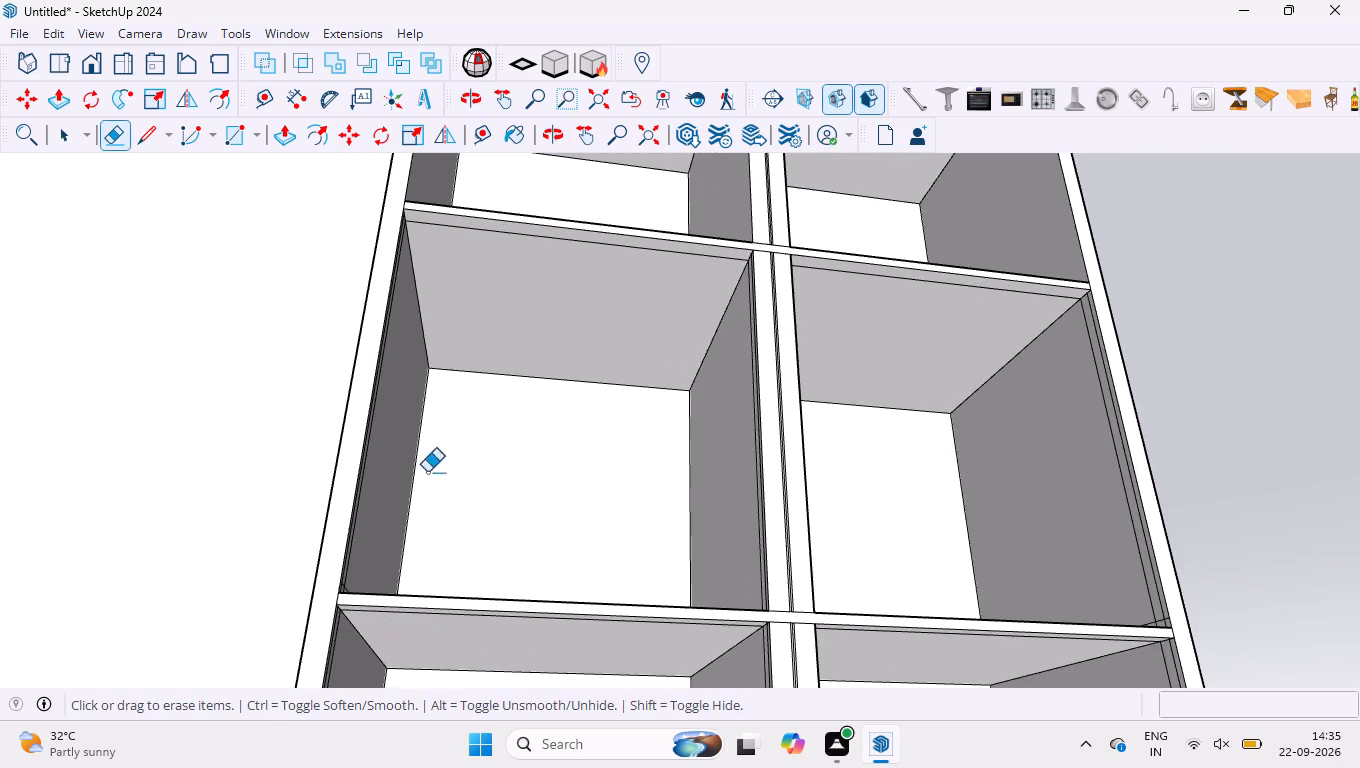
scroll(422, 410, "up", 2)
scroll(410, 357, "down", 4)
scroll(374, 192, "up", 4)
scroll(463, 296, "up", 7)
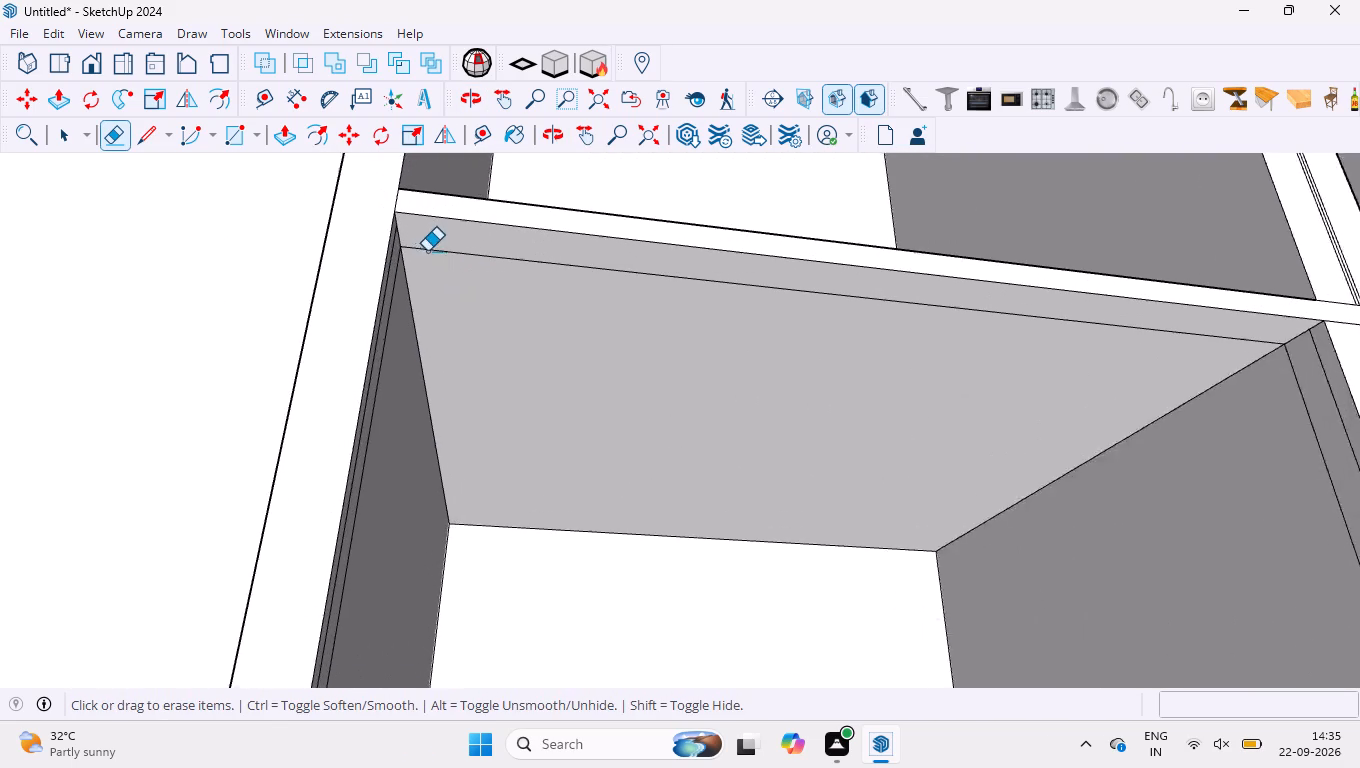
scroll(427, 251, "up", 5)
scroll(355, 288, "up", 4)
scroll(416, 194, "up", 3)
scroll(475, 344, "down", 3)
scroll(422, 259, "up", 4)
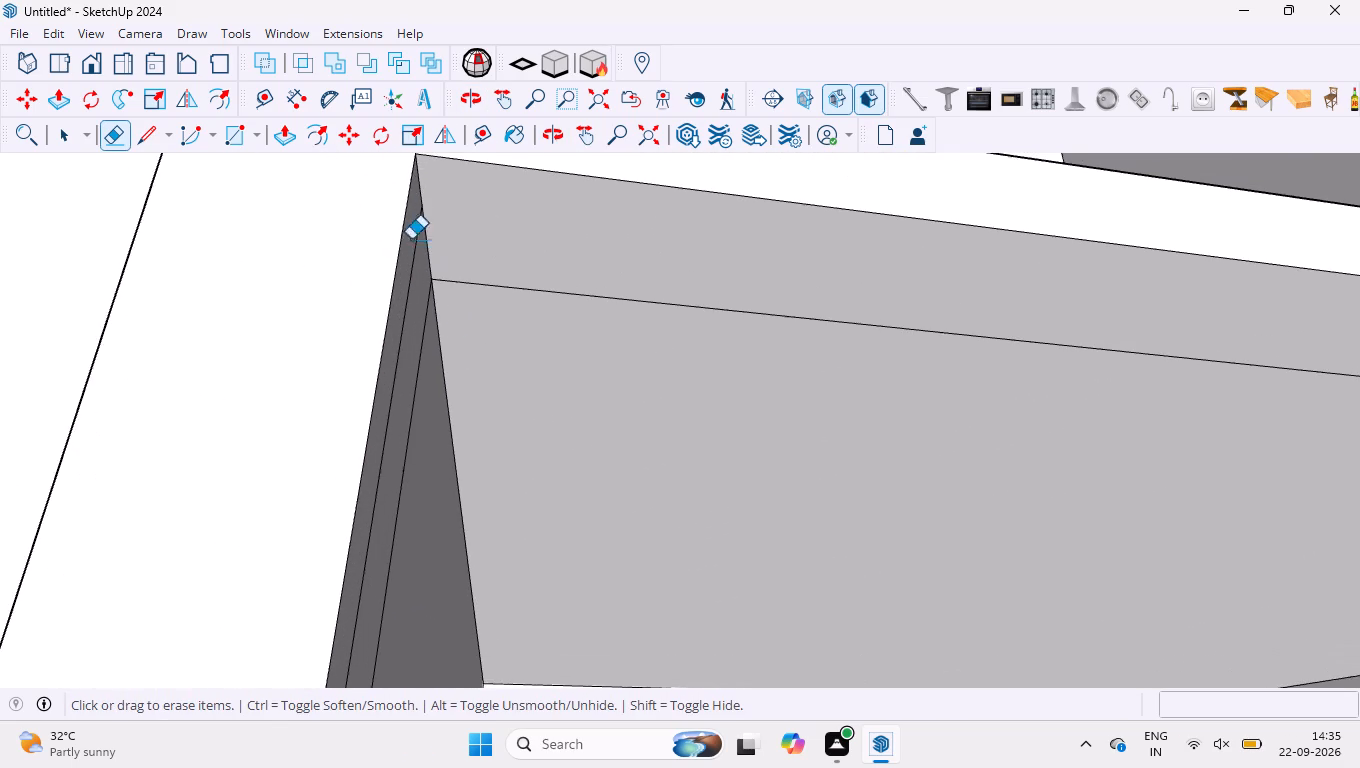
scroll(377, 223, "up", 9)
left_click_drag(414, 259, 415, 262)
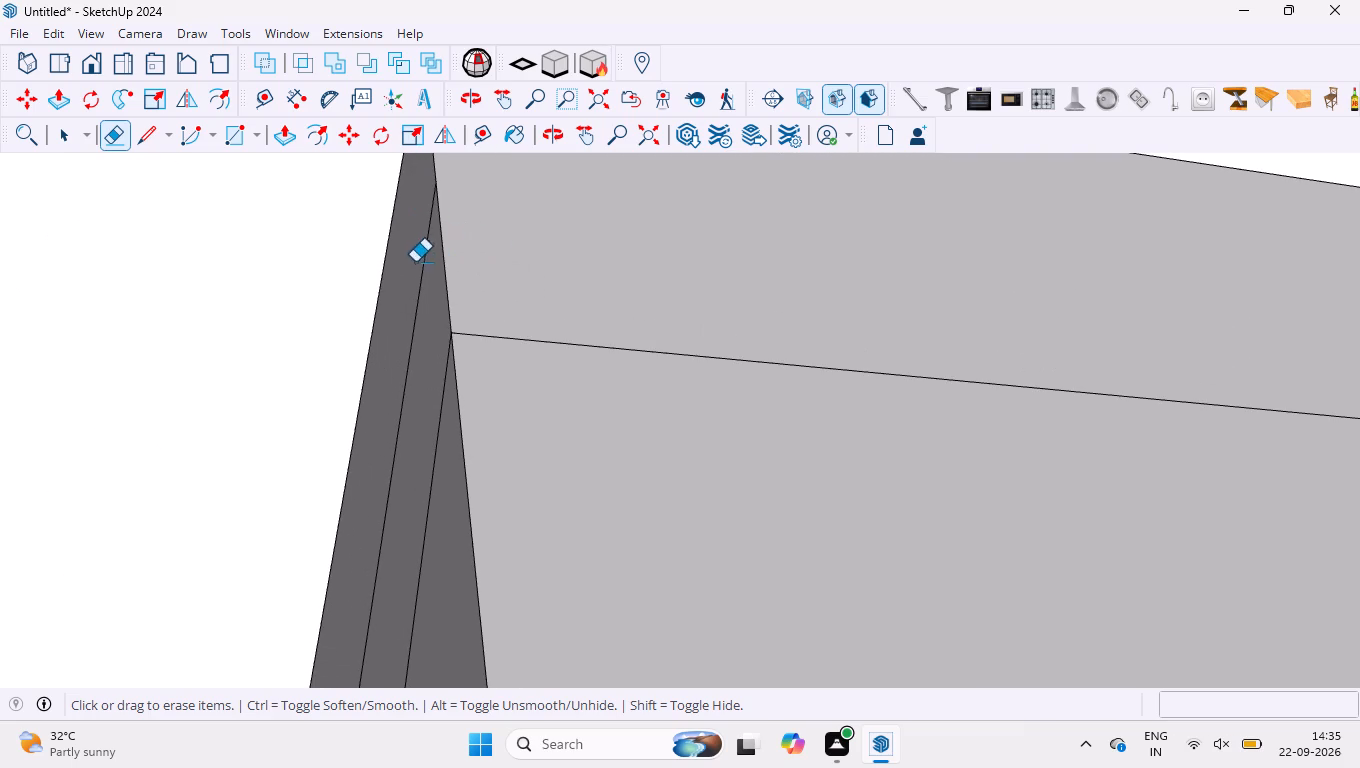
left_click_drag(415, 262, 447, 359)
left_click_drag(518, 307, 515, 405)
scroll(505, 320, "down", 2)
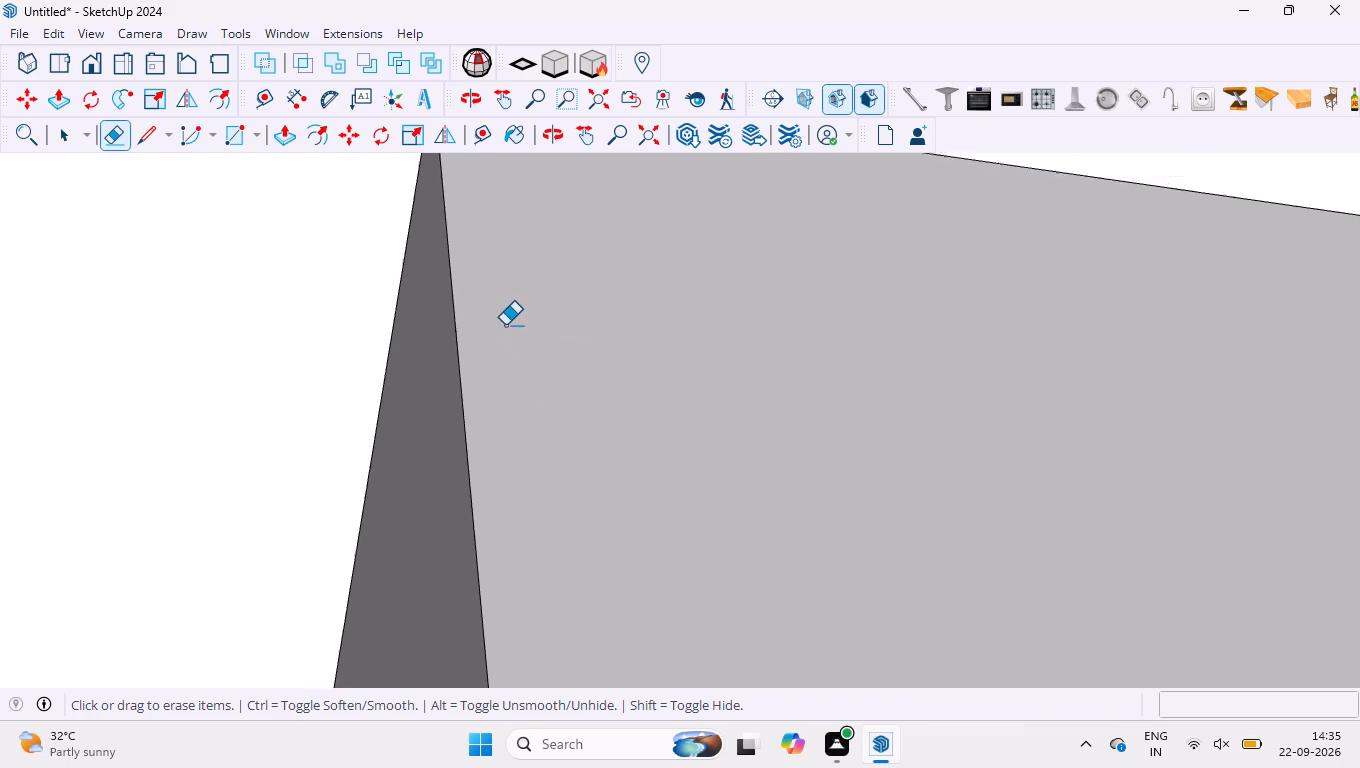
Erase the extra vertical lines on the divider side of the inner column's third compartment.
scroll(505, 325, "down", 16)
scroll(774, 379, "down", 8)
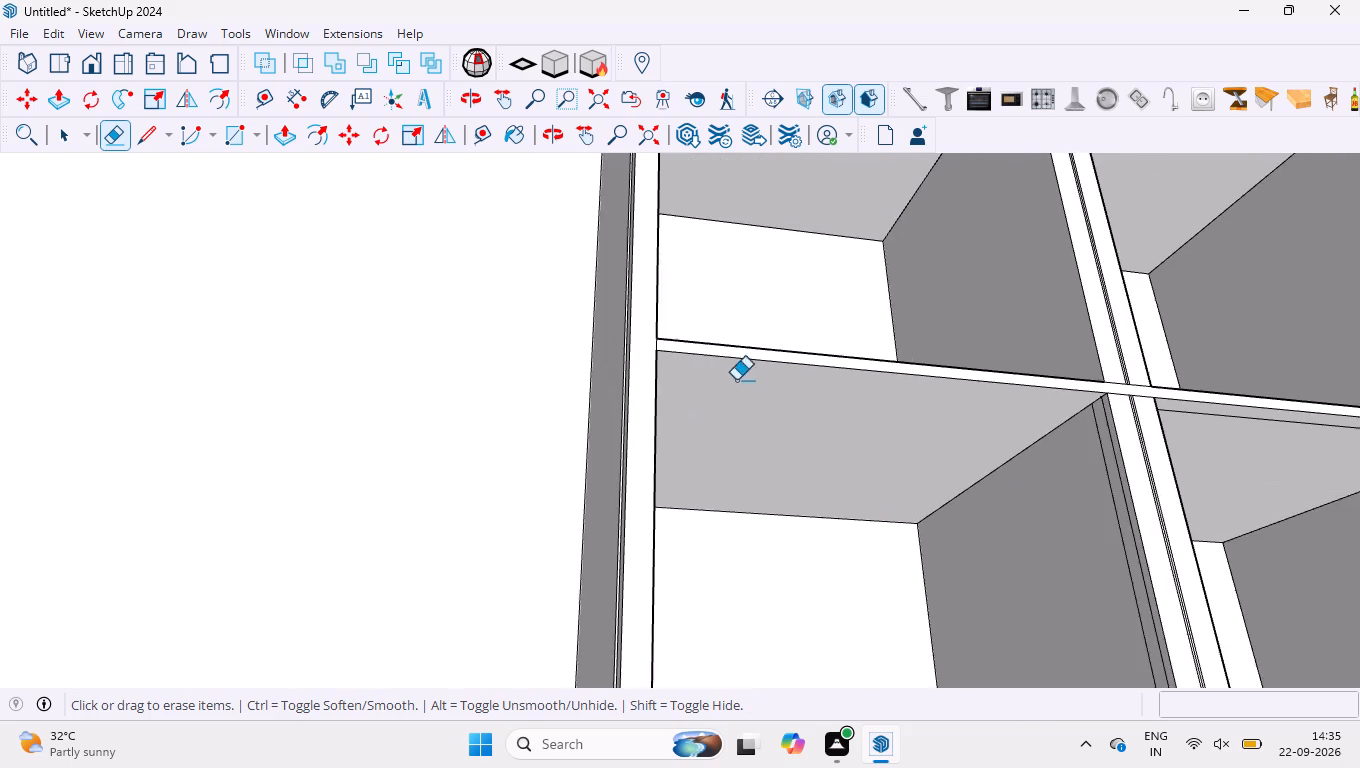
scroll(762, 386, "down", 4)
scroll(1030, 562, "up", 4)
scroll(887, 441, "down", 9)
scroll(923, 614, "up", 2)
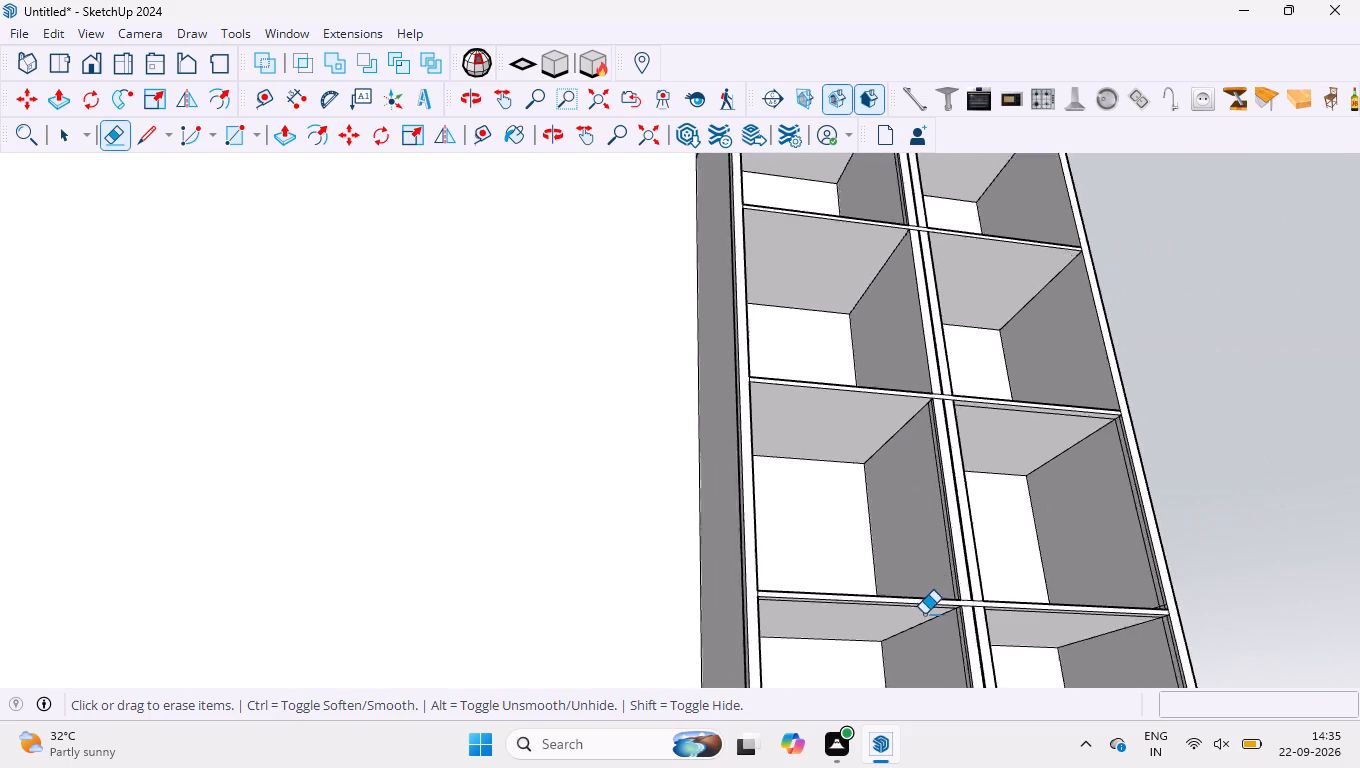
scroll(924, 614, "up", 3)
middle_click_drag(902, 572, 900, 606)
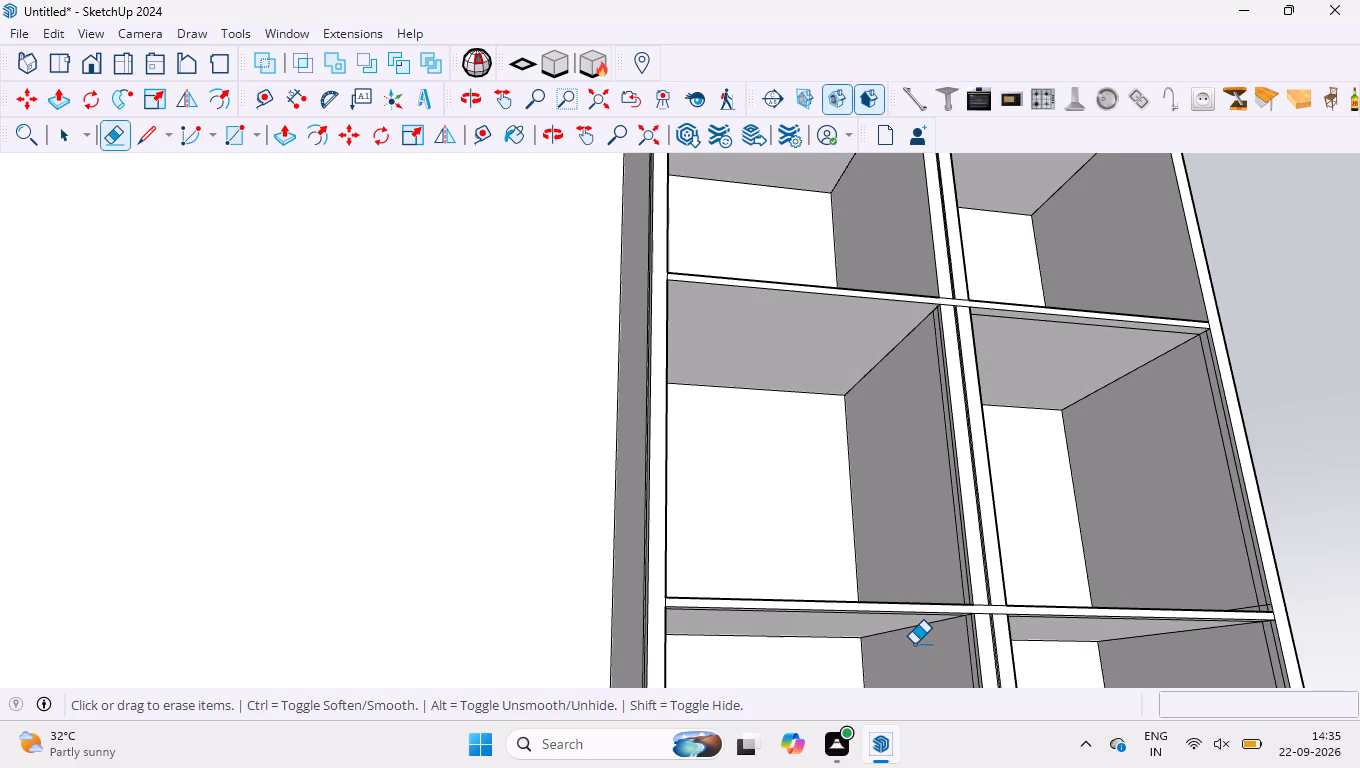
scroll(993, 629, "up", 4)
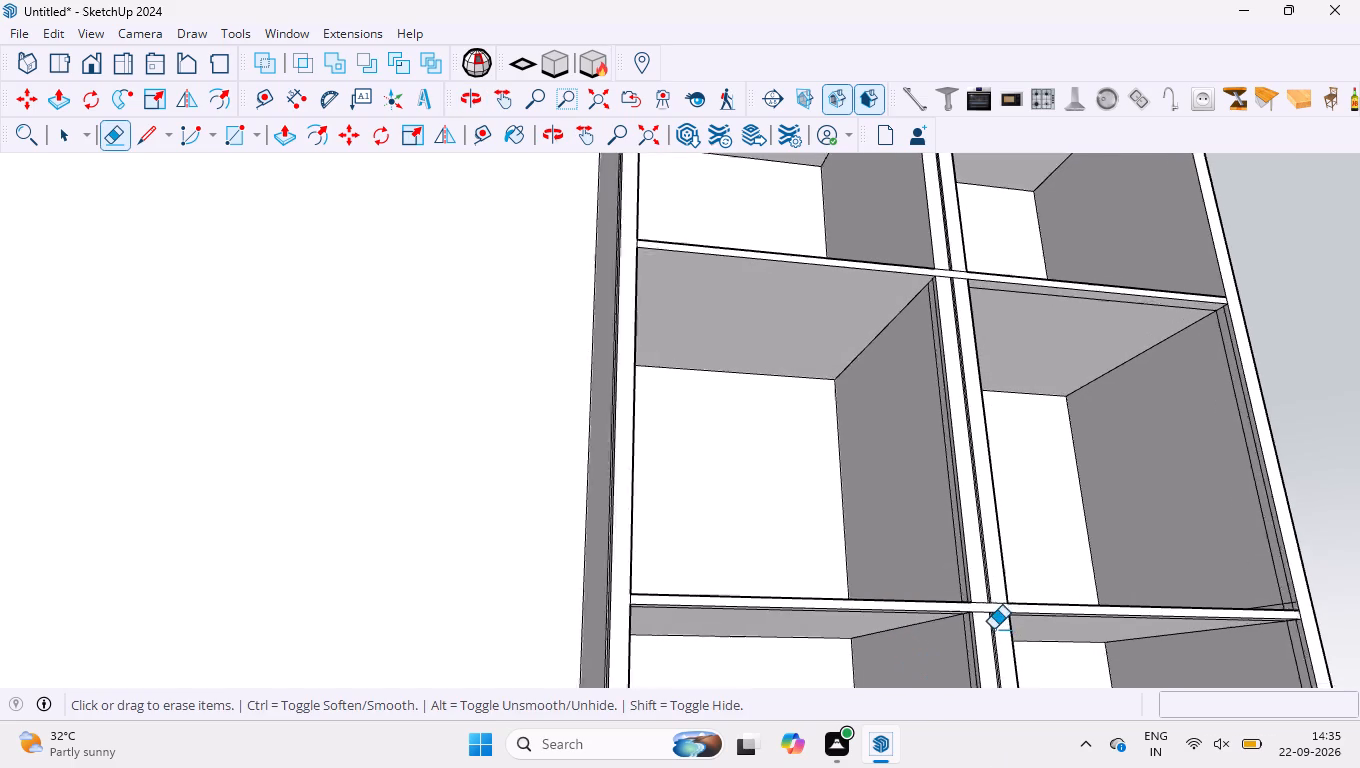
scroll(914, 581, "up", 1)
middle_click_drag(914, 581, 1099, 701)
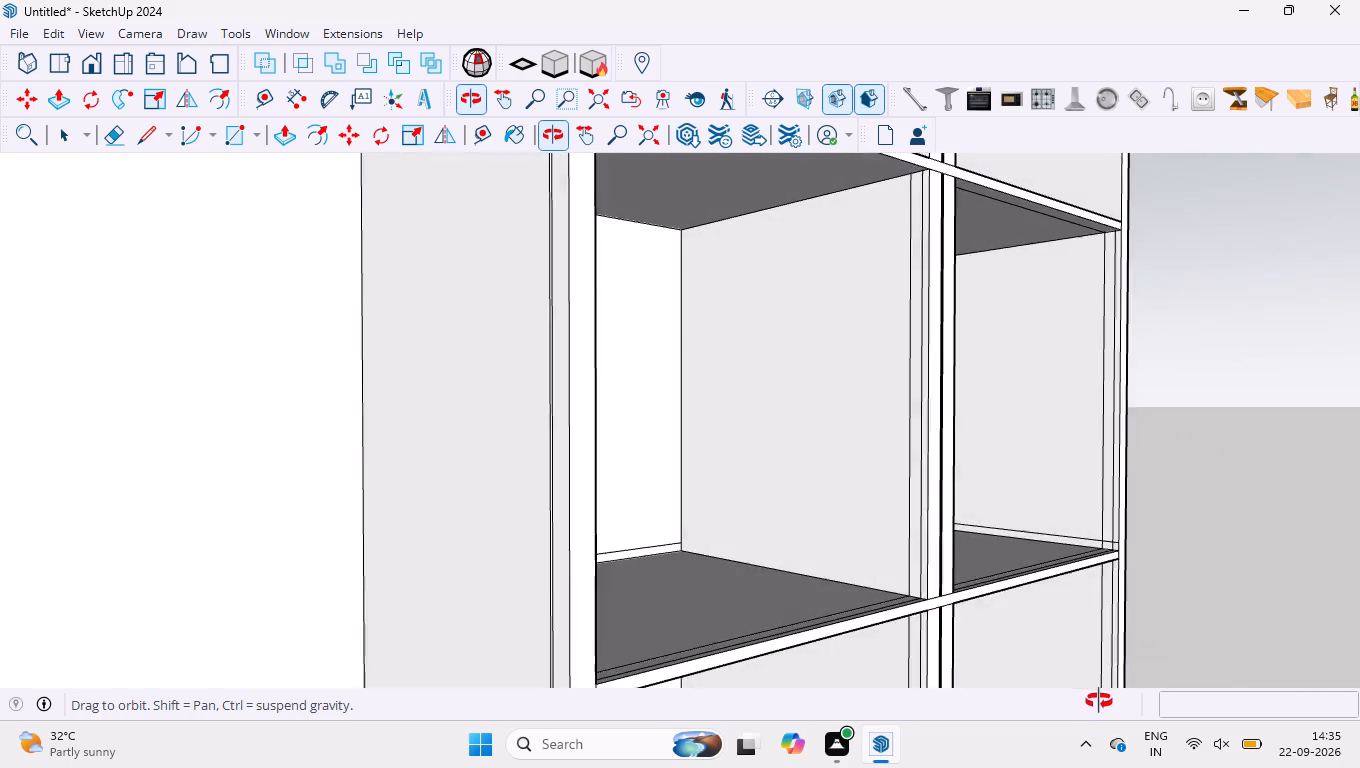
middle_click_drag(1099, 701, 1114, 705)
scroll(915, 610, "up", 19)
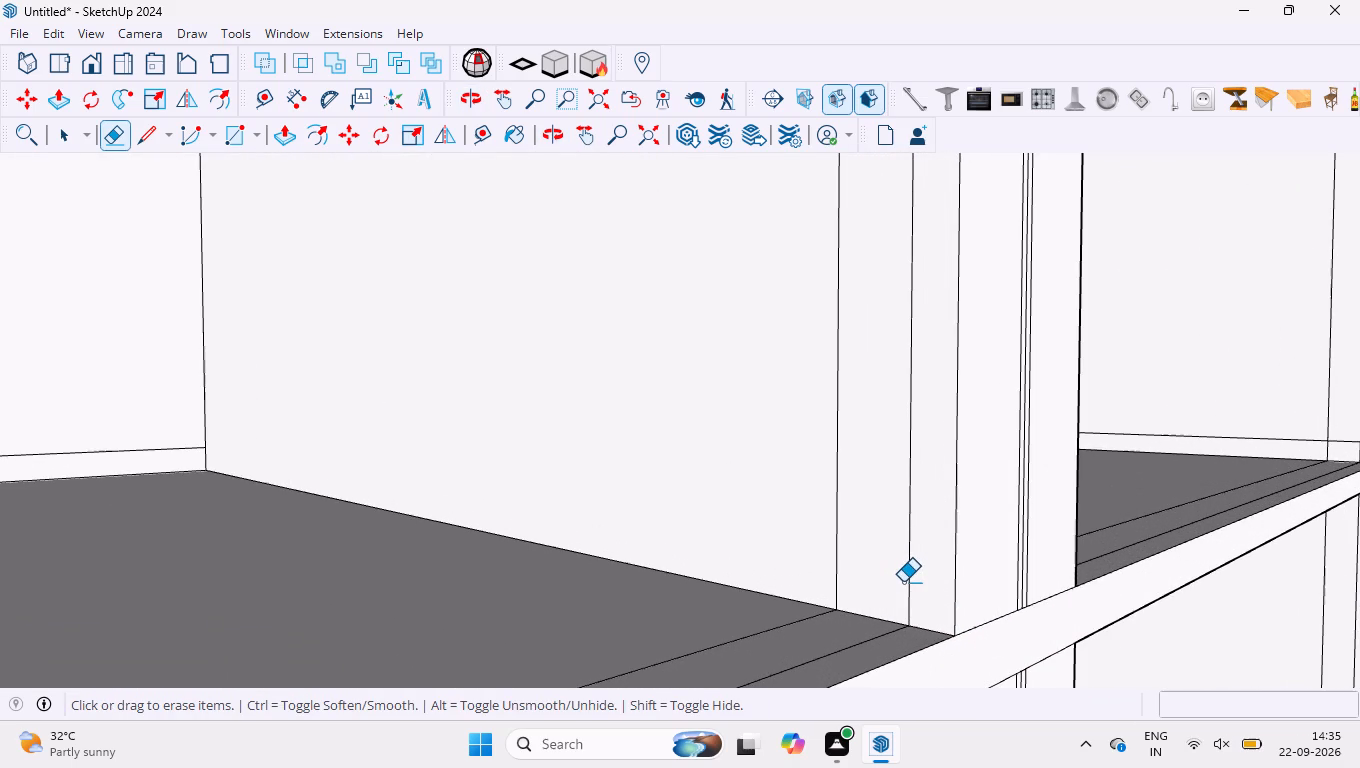
left_click_drag(921, 575, 785, 526)
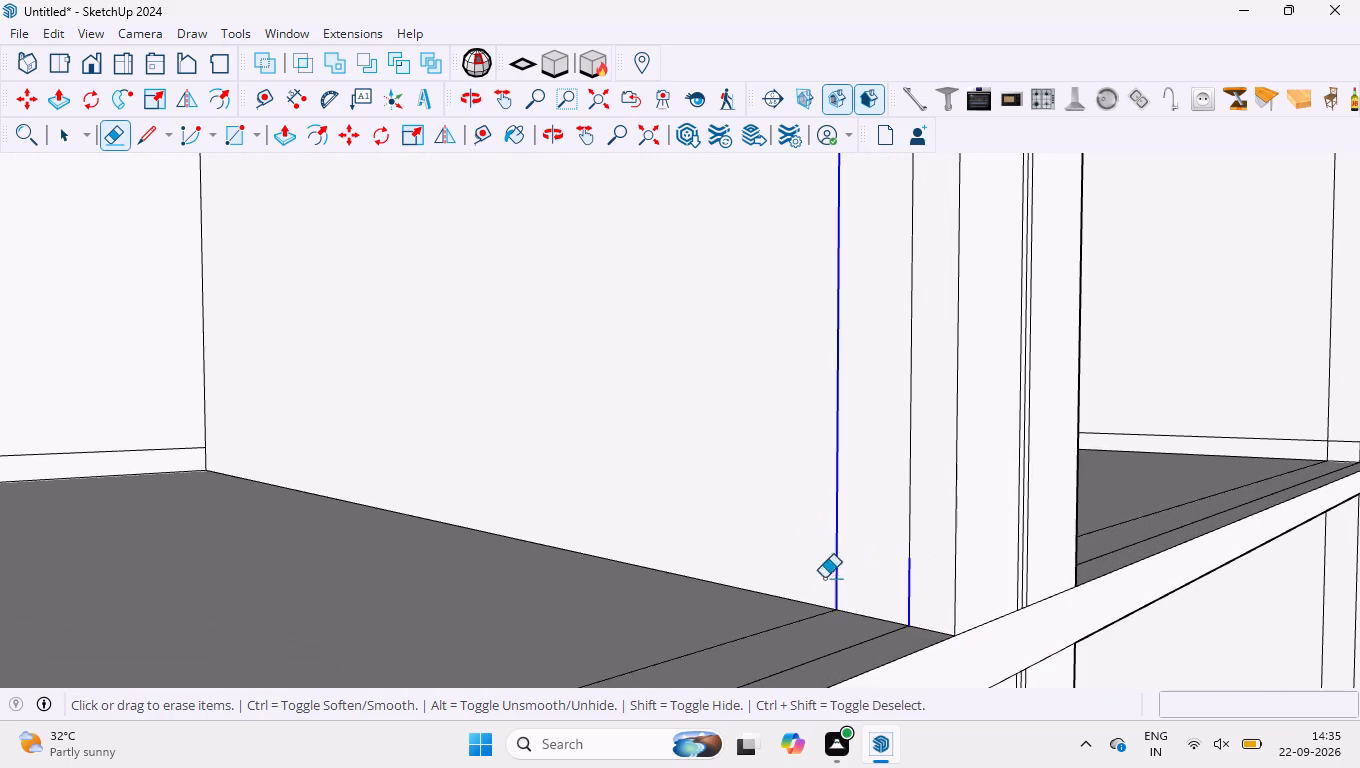
left_click_drag(937, 527, 790, 517)
Erase the two extra lines along the floor's front edge in the inner column's third compartment.
left_click_drag(836, 672, 638, 543)
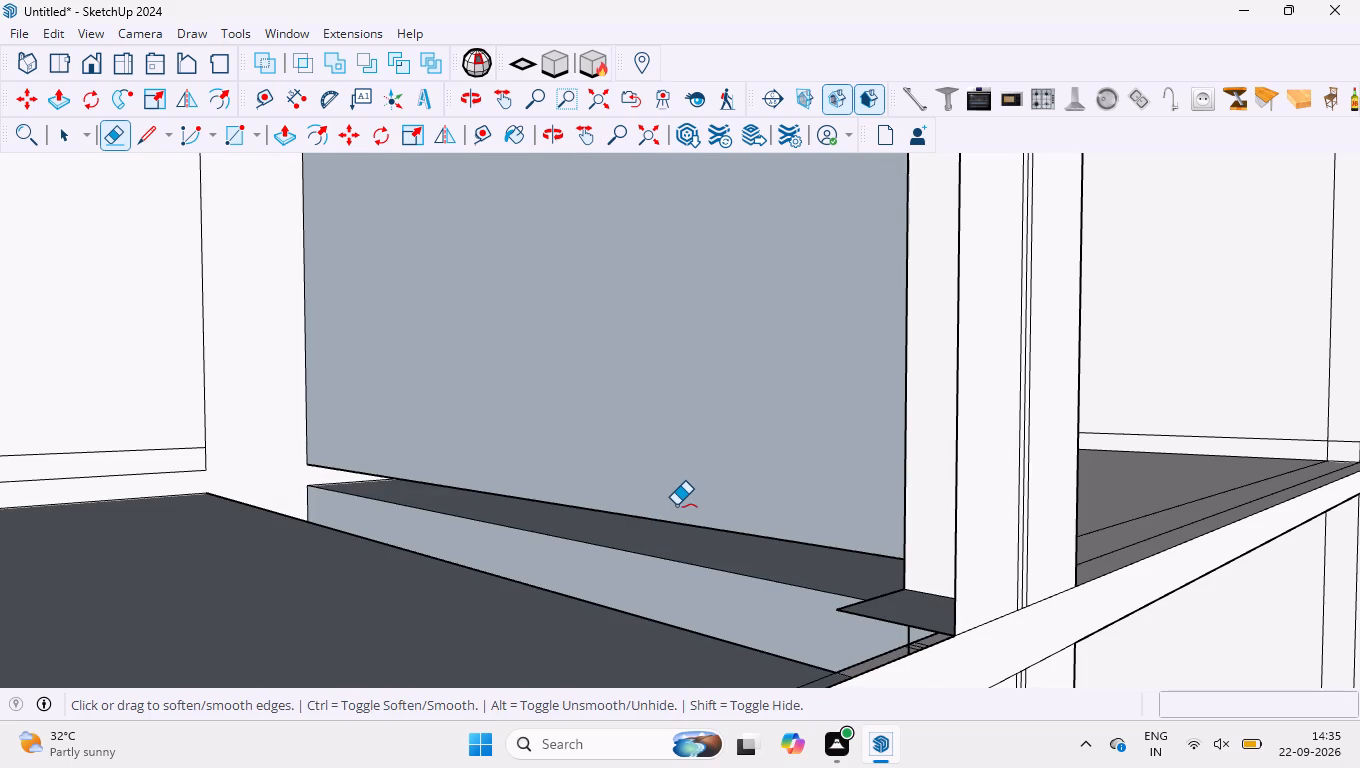
key("ctrl+z")
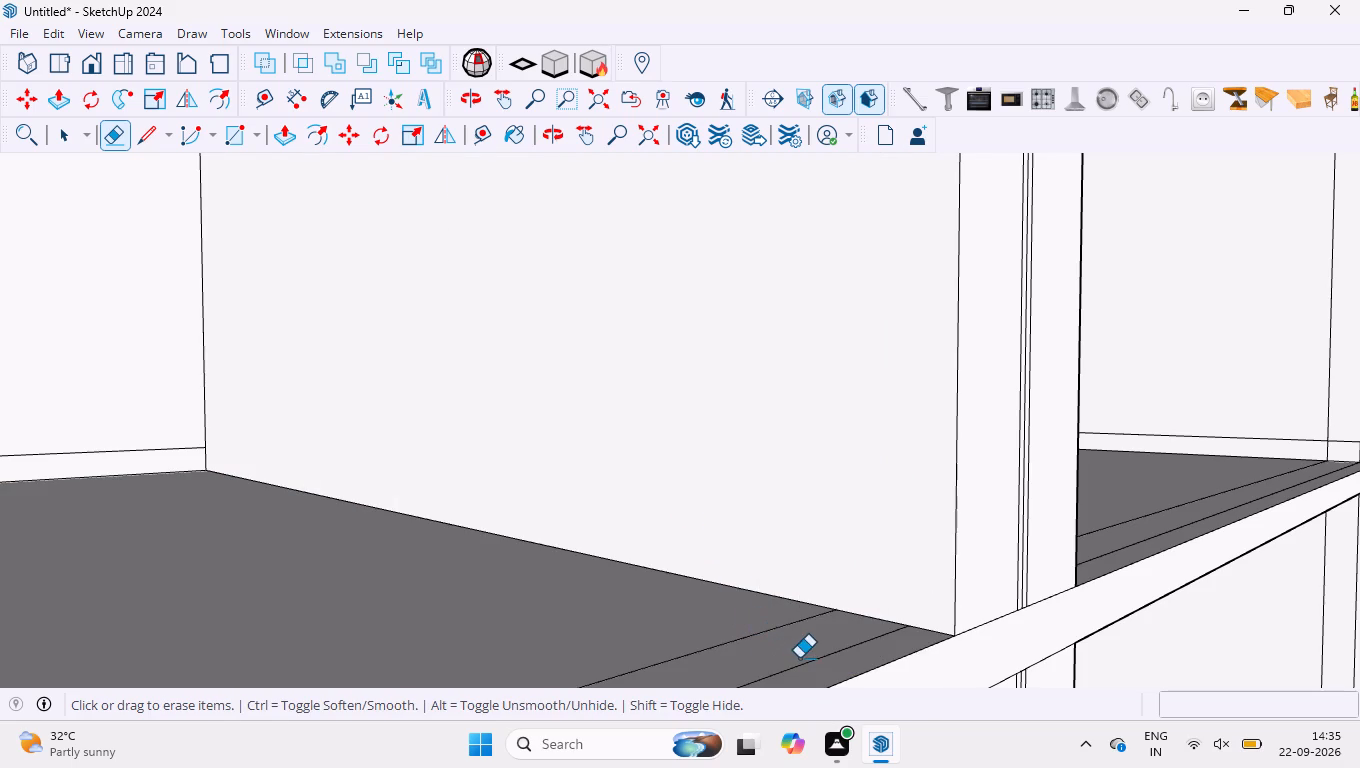
left_click_drag(811, 672, 675, 612)
Erase the short vertical lines and the line just above the floor on the side panel opposite the divider in the inner column's third compartment.
scroll(711, 524, "down", 9)
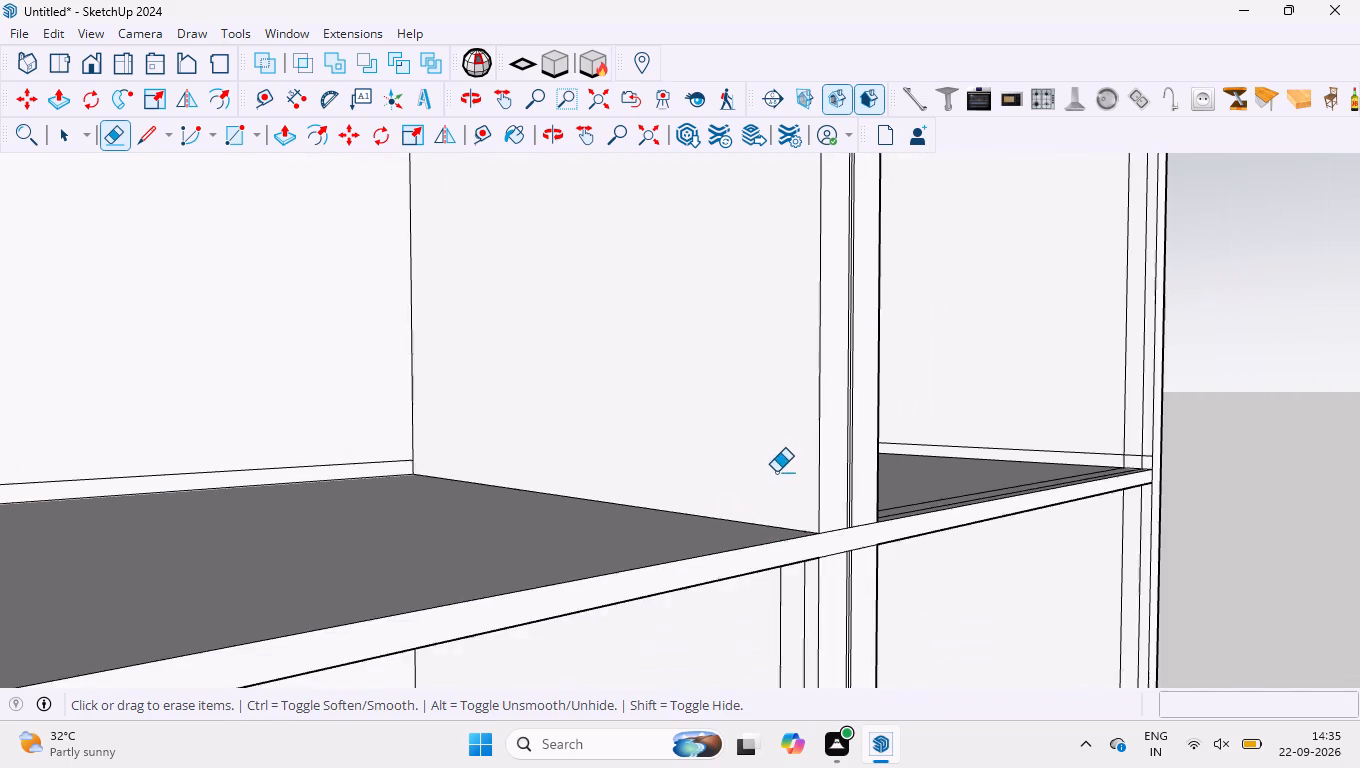
scroll(776, 472, "down", 5)
scroll(655, 527, "down", 4)
middle_click_drag(736, 494, 336, 472)
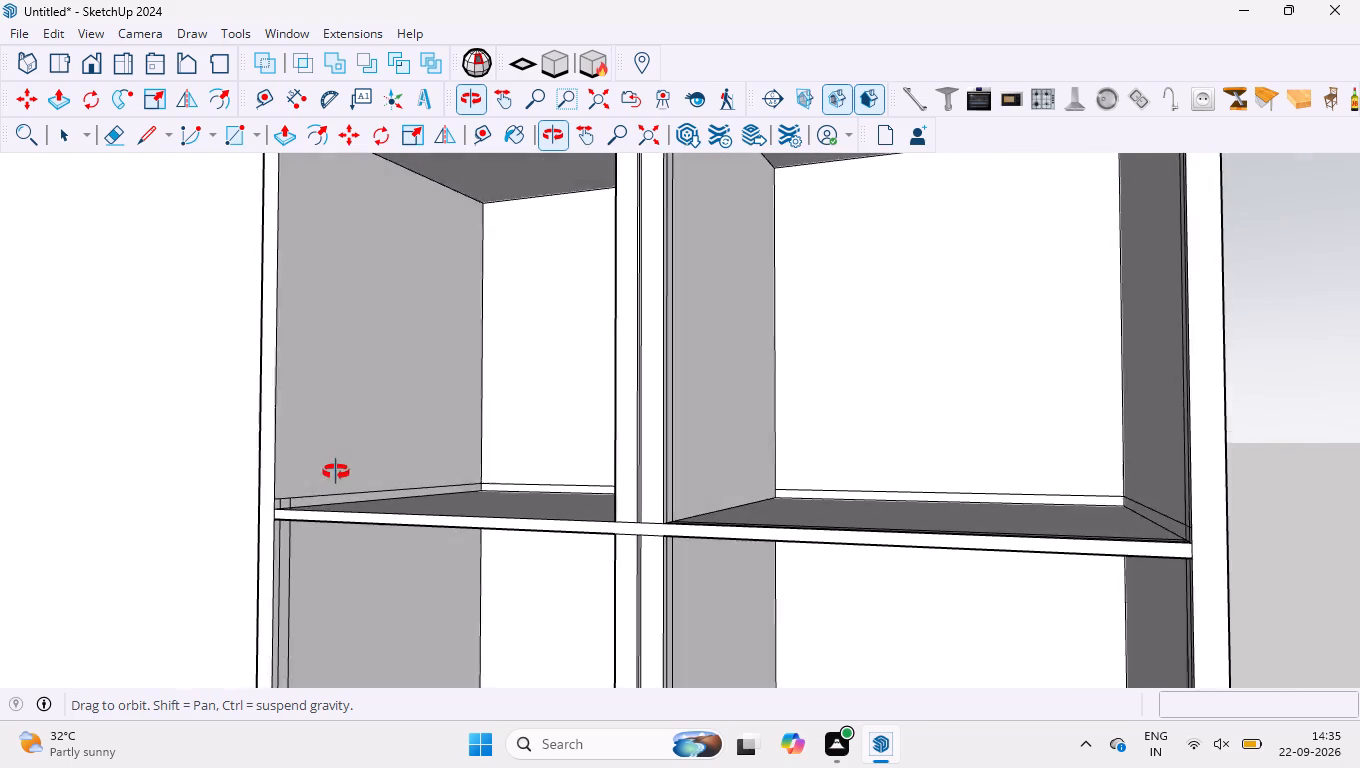
middle_click_drag(336, 472, 326, 480)
scroll(236, 518, "up", 3)
scroll(373, 459, "up", 13)
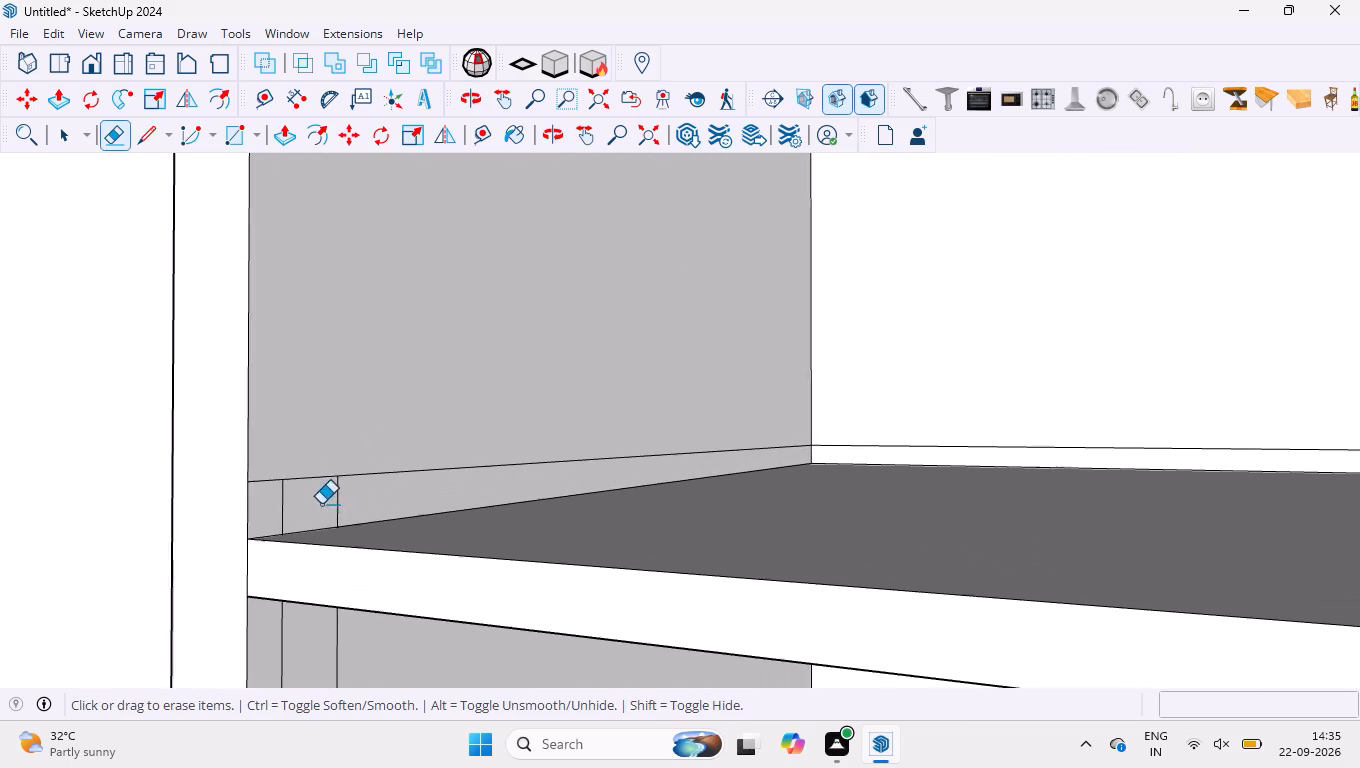
scroll(294, 509, "up", 9)
left_click_drag(259, 403, 395, 430)
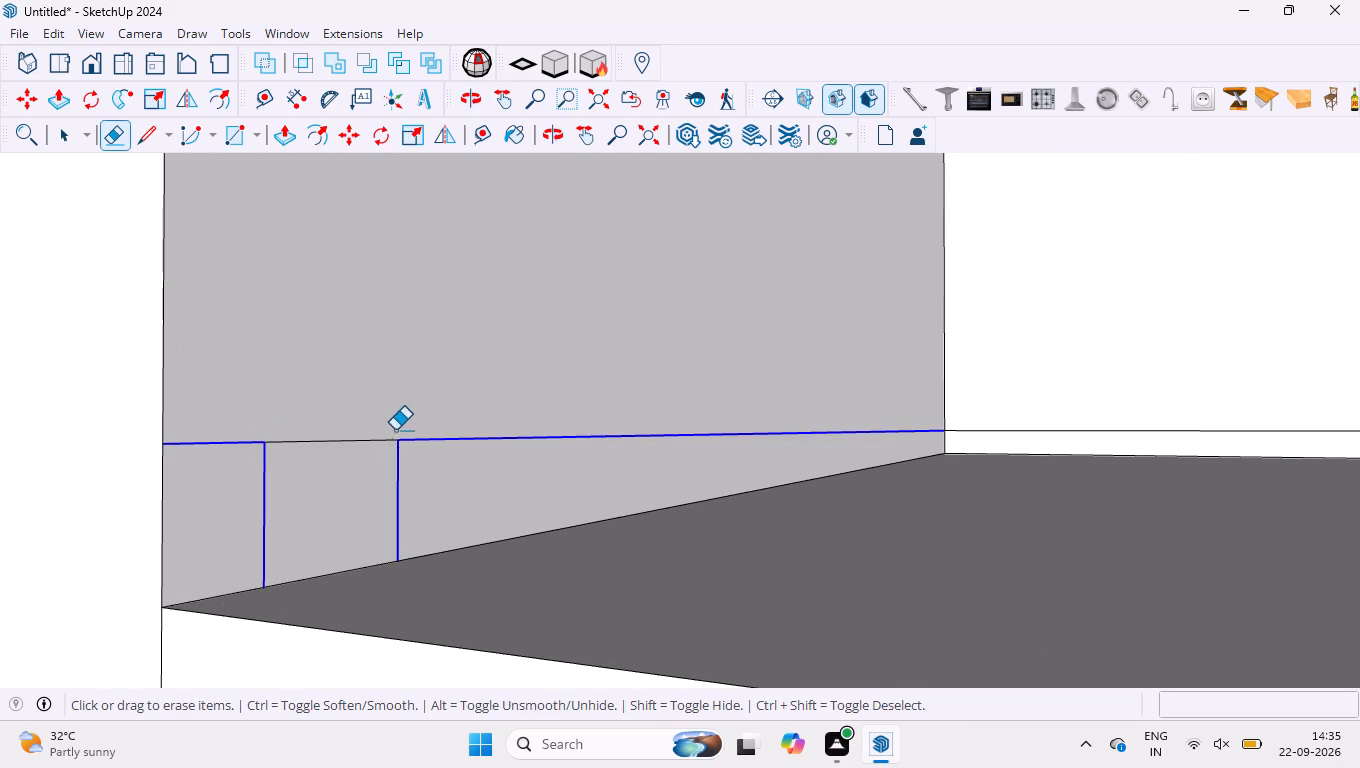
left_click_drag(395, 430, 350, 457)
Erase the line along the shelf underside's front and the extra vertical lines on the side panel in the inner column's fourth compartment.
scroll(415, 356, "down", 9)
middle_click_drag(400, 379, 406, 367)
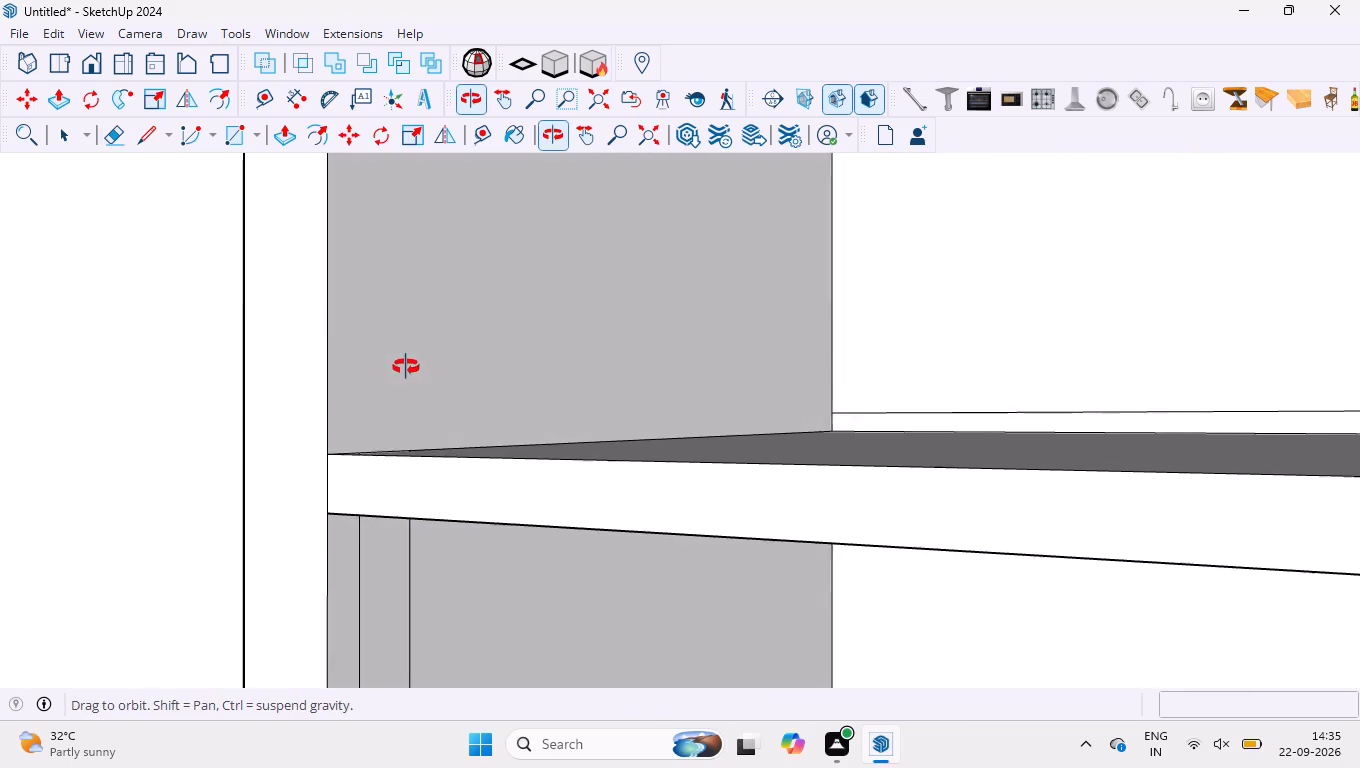
middle_click_drag(406, 367, 407, 354)
scroll(407, 552, "down", 4)
middle_click_drag(386, 604, 363, 472)
scroll(409, 582, "up", 4)
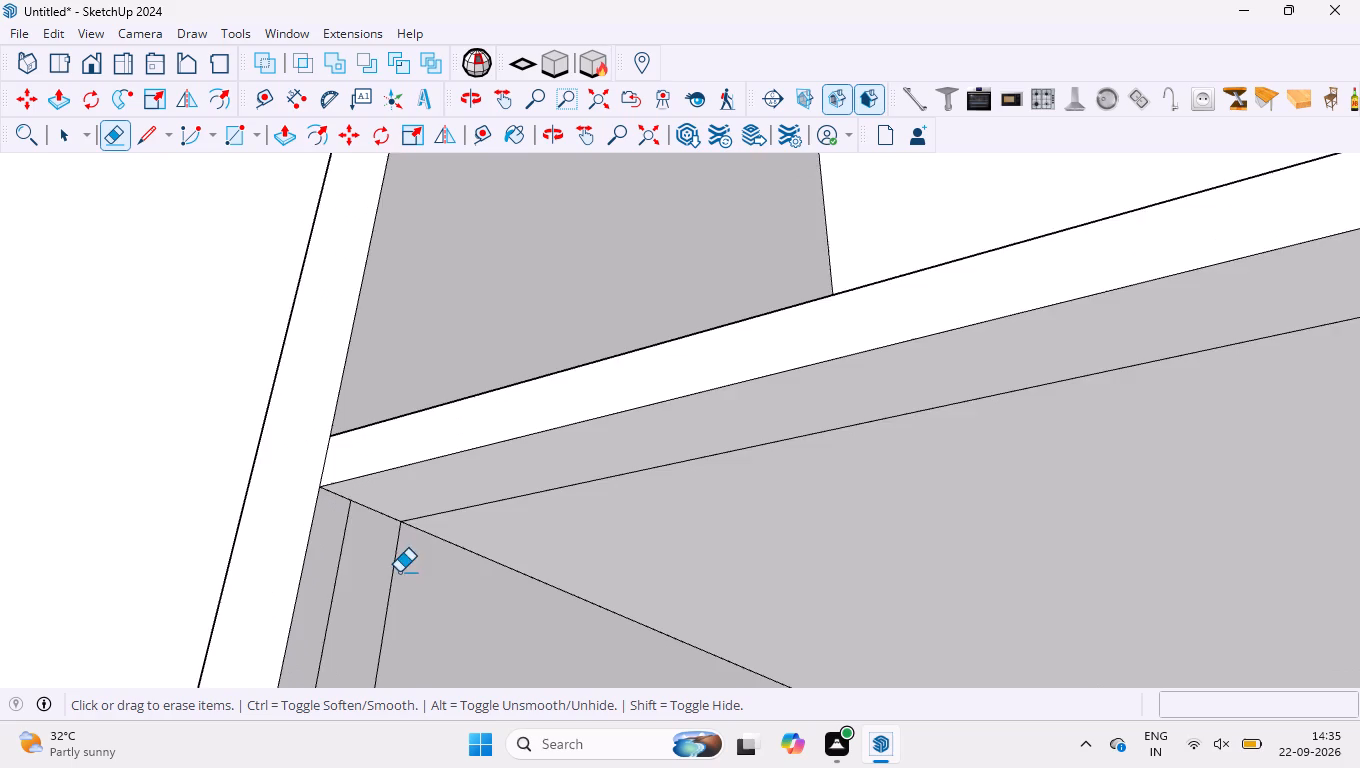
scroll(396, 577, "up", 5)
left_click_drag(447, 433, 640, 512)
left_click_drag(261, 534, 364, 588)
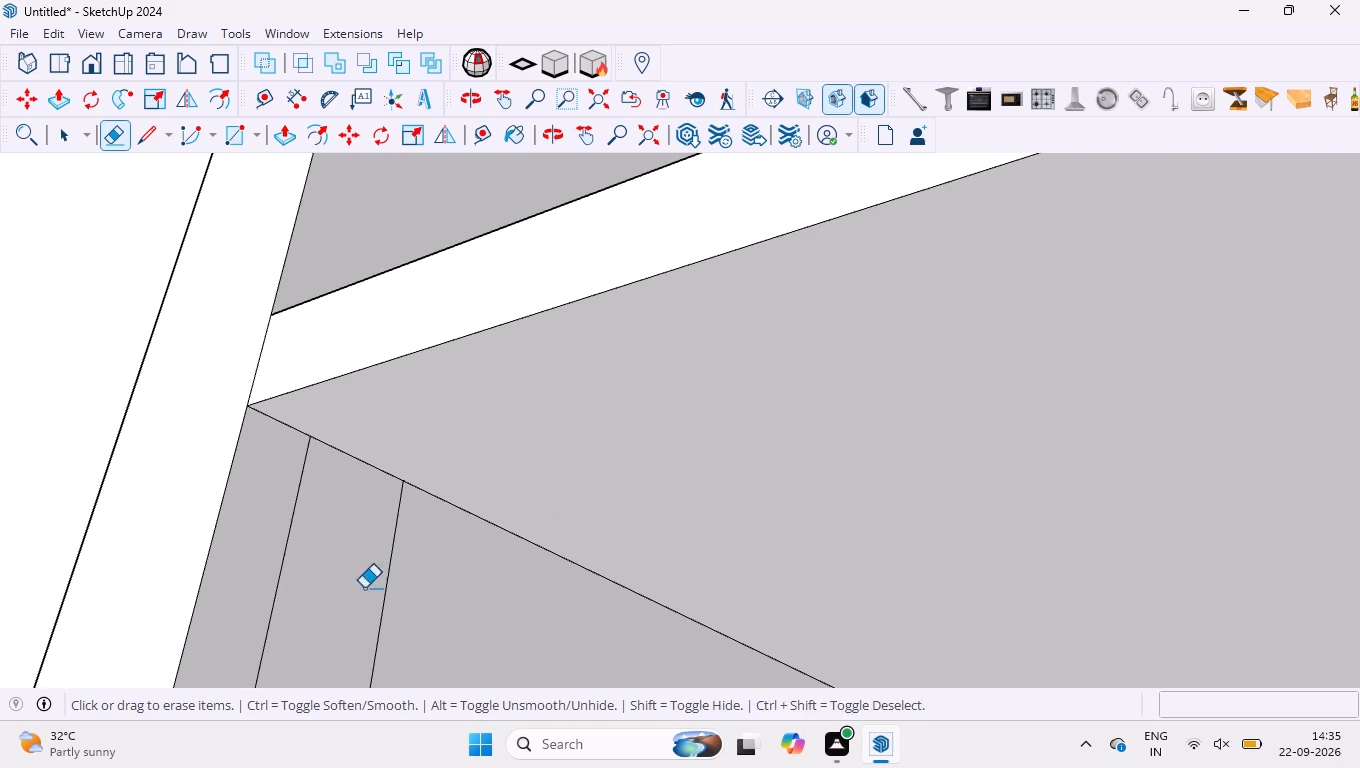
left_click_drag(364, 588, 378, 594)
left_click_drag(309, 520, 574, 695)
Erase the extra vertical lines on the divider side and the line along the shelf underside's front in the outer column's fourth compartment.
scroll(178, 380, "down", 6)
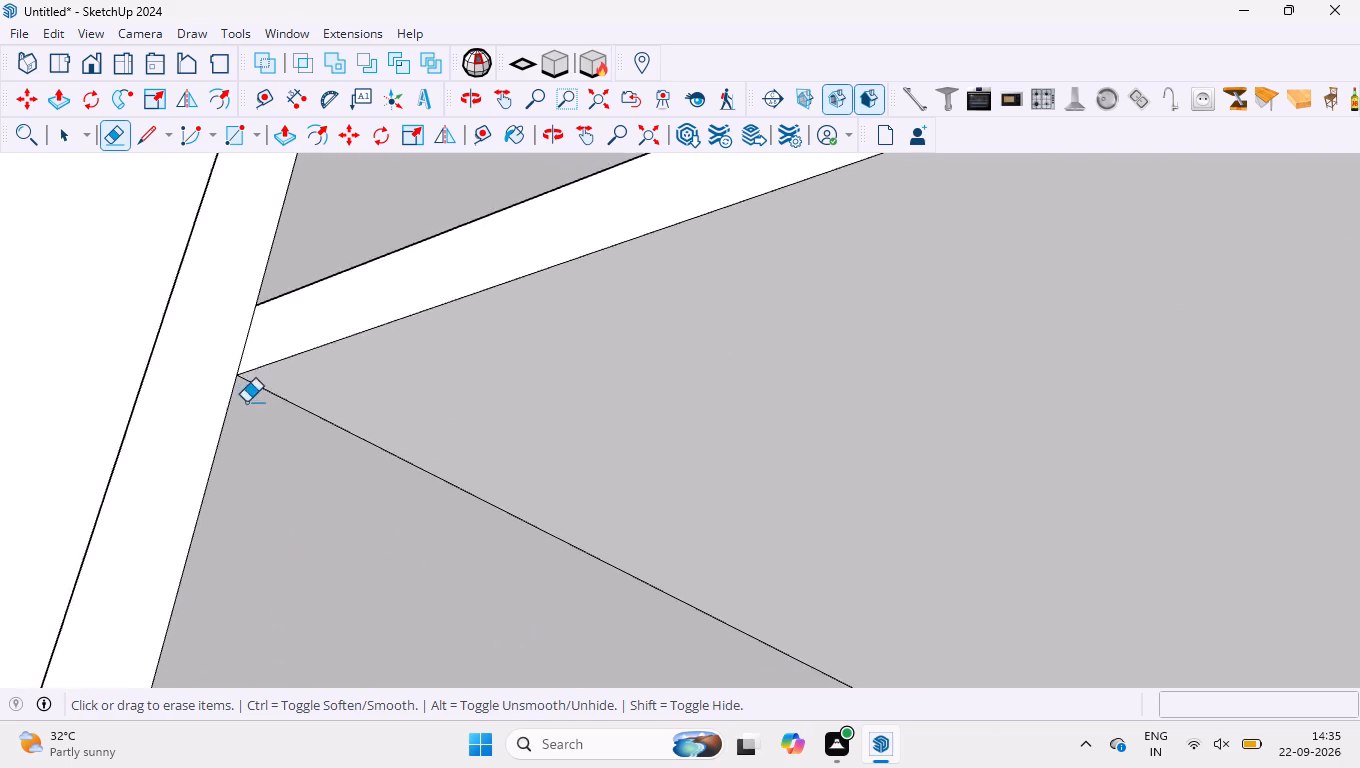
scroll(246, 402, "down", 10)
middle_click_drag(214, 333, 351, 464)
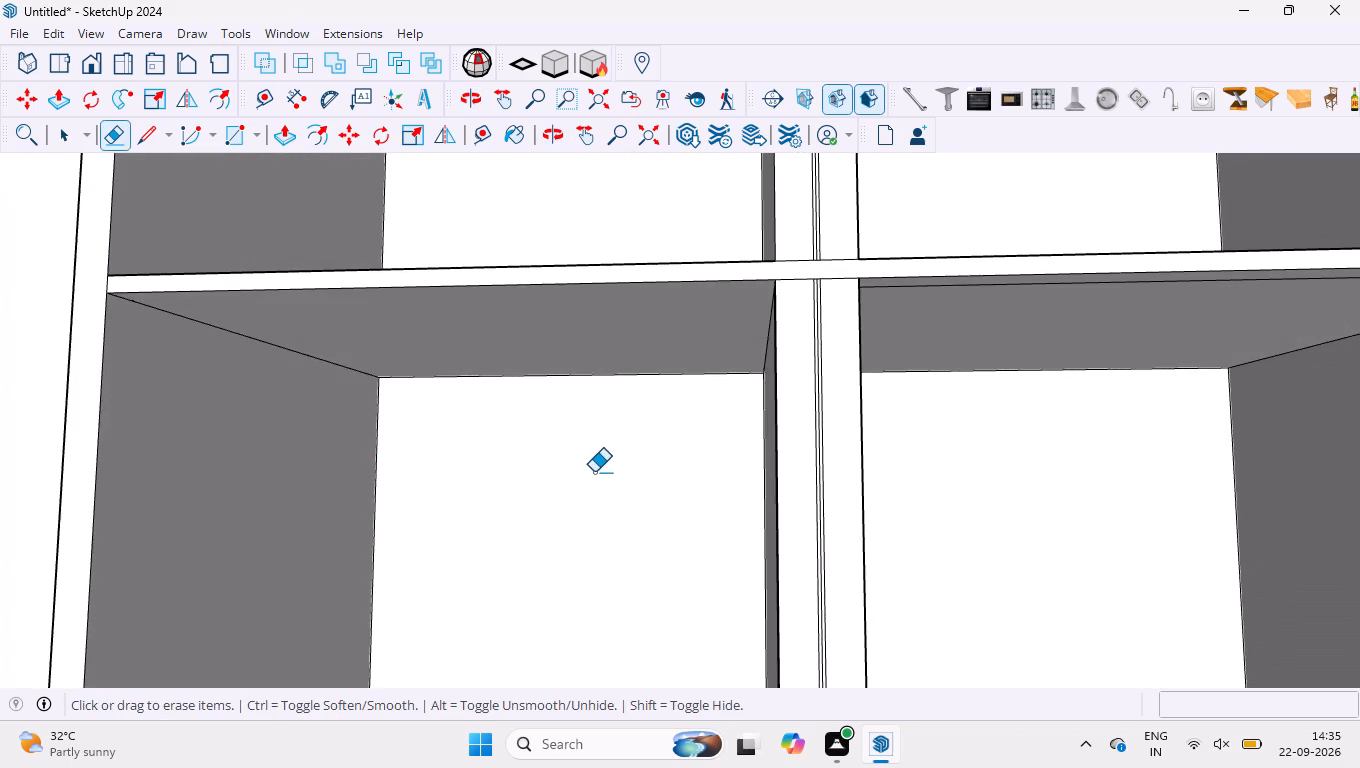
scroll(583, 468, "up", 5)
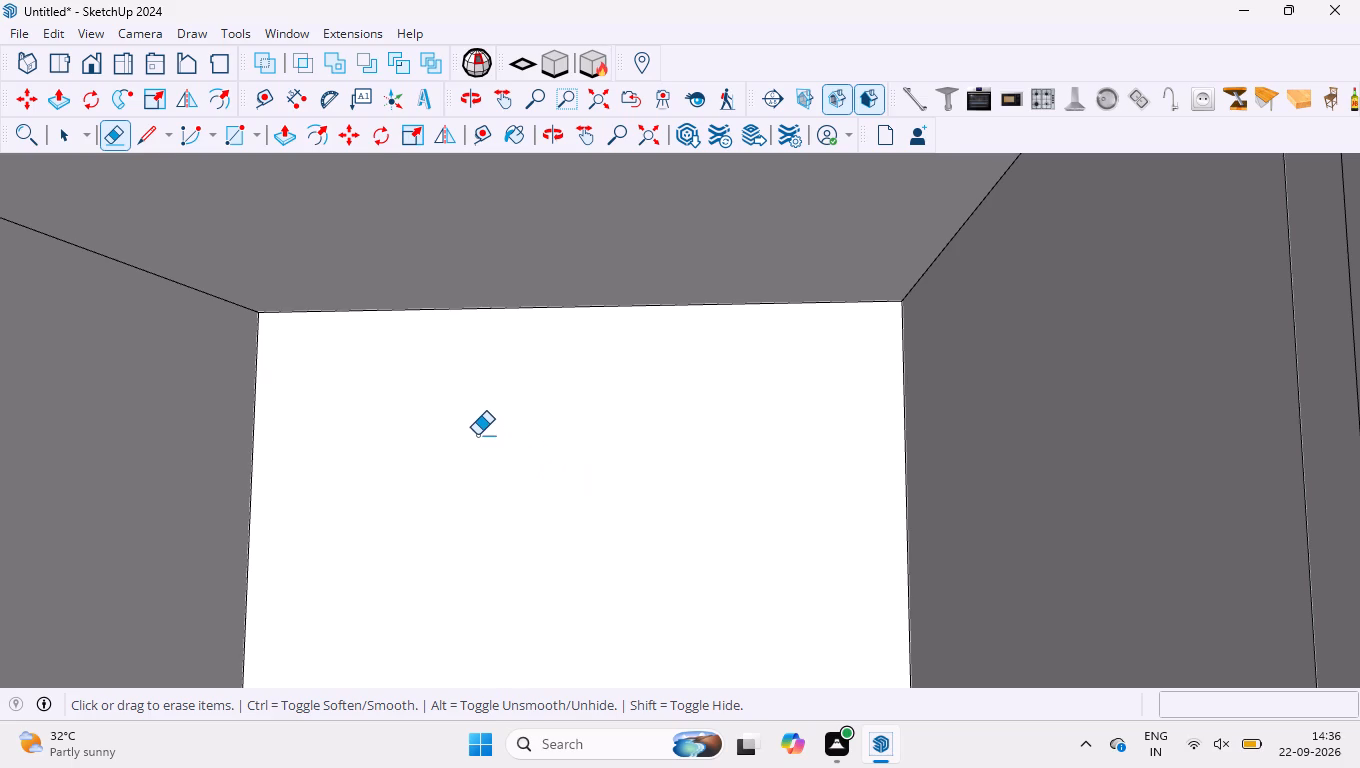
scroll(474, 422, "down", 11)
scroll(702, 371, "up", 2)
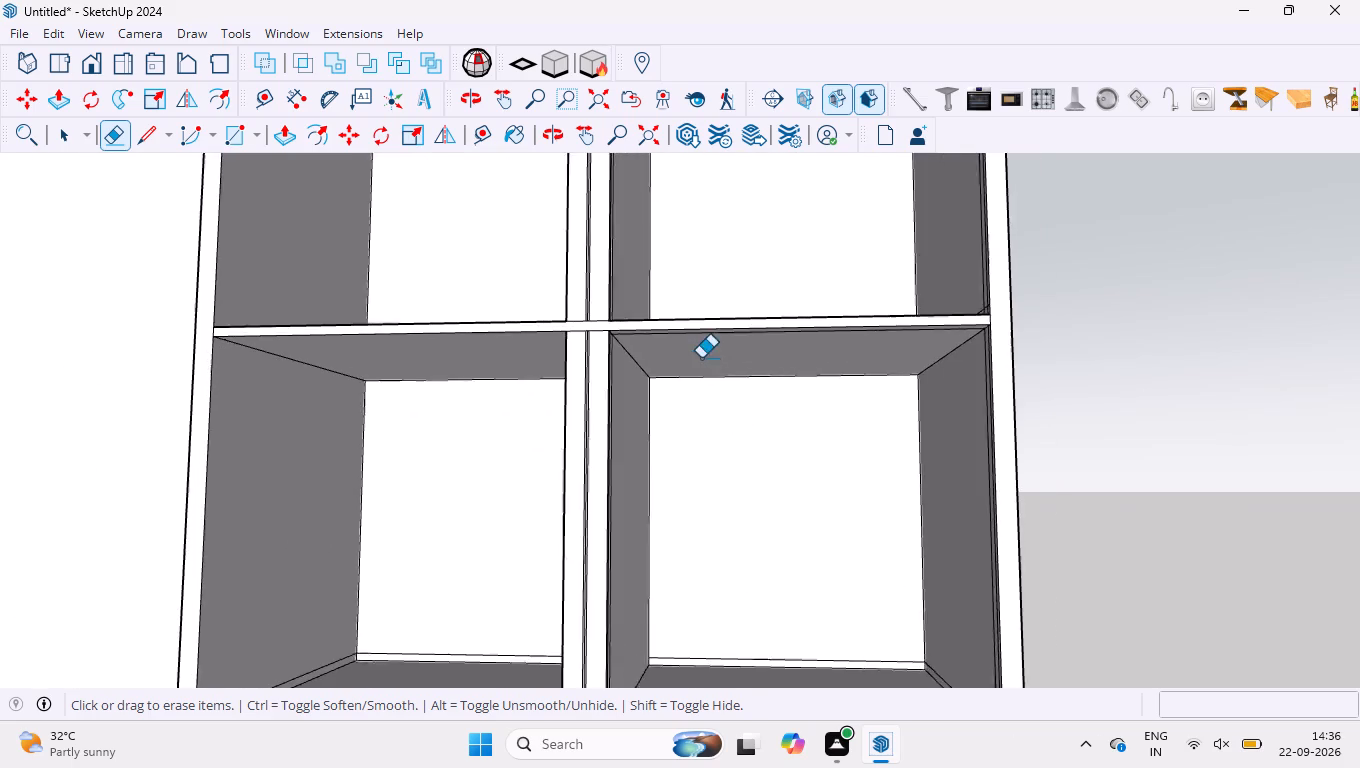
scroll(701, 358, "up", 20)
scroll(701, 358, "up", 3)
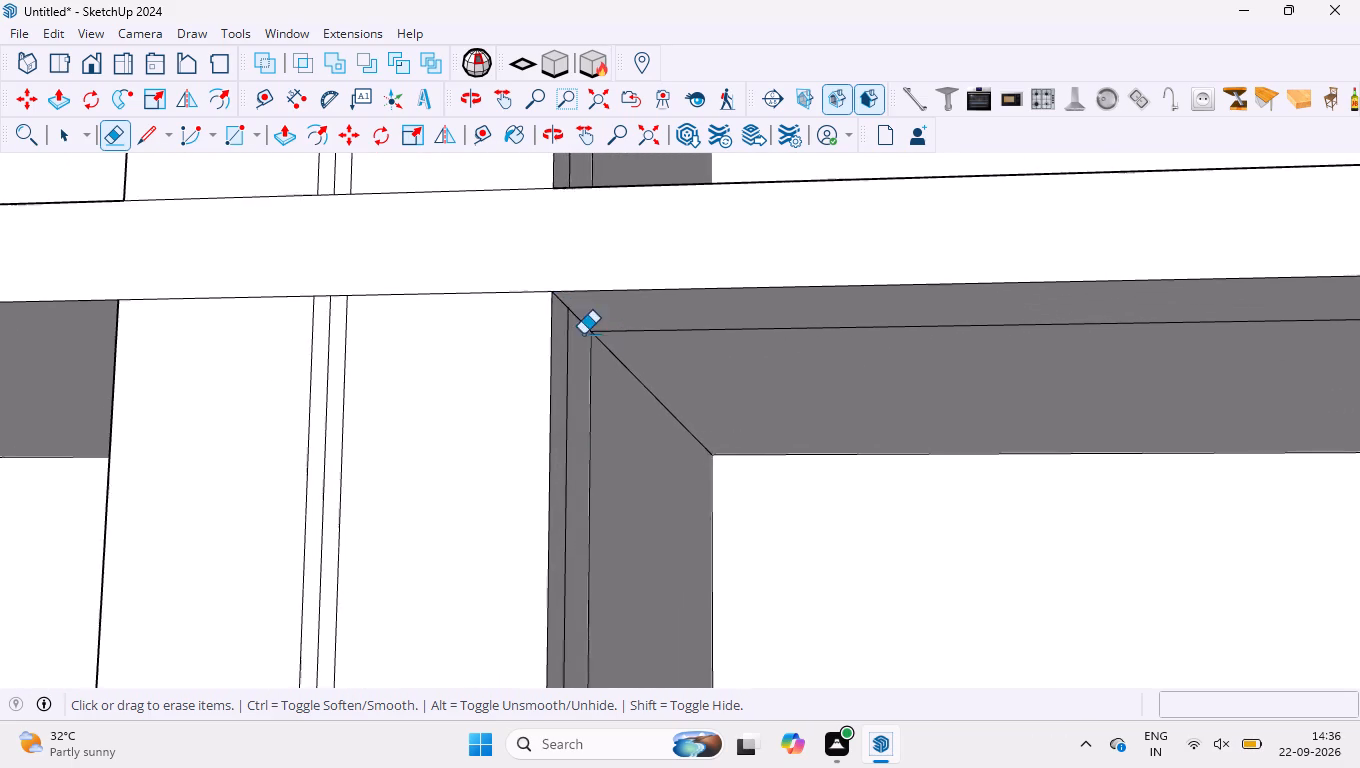
scroll(583, 334, "up", 5)
left_click_drag(568, 323, 701, 336)
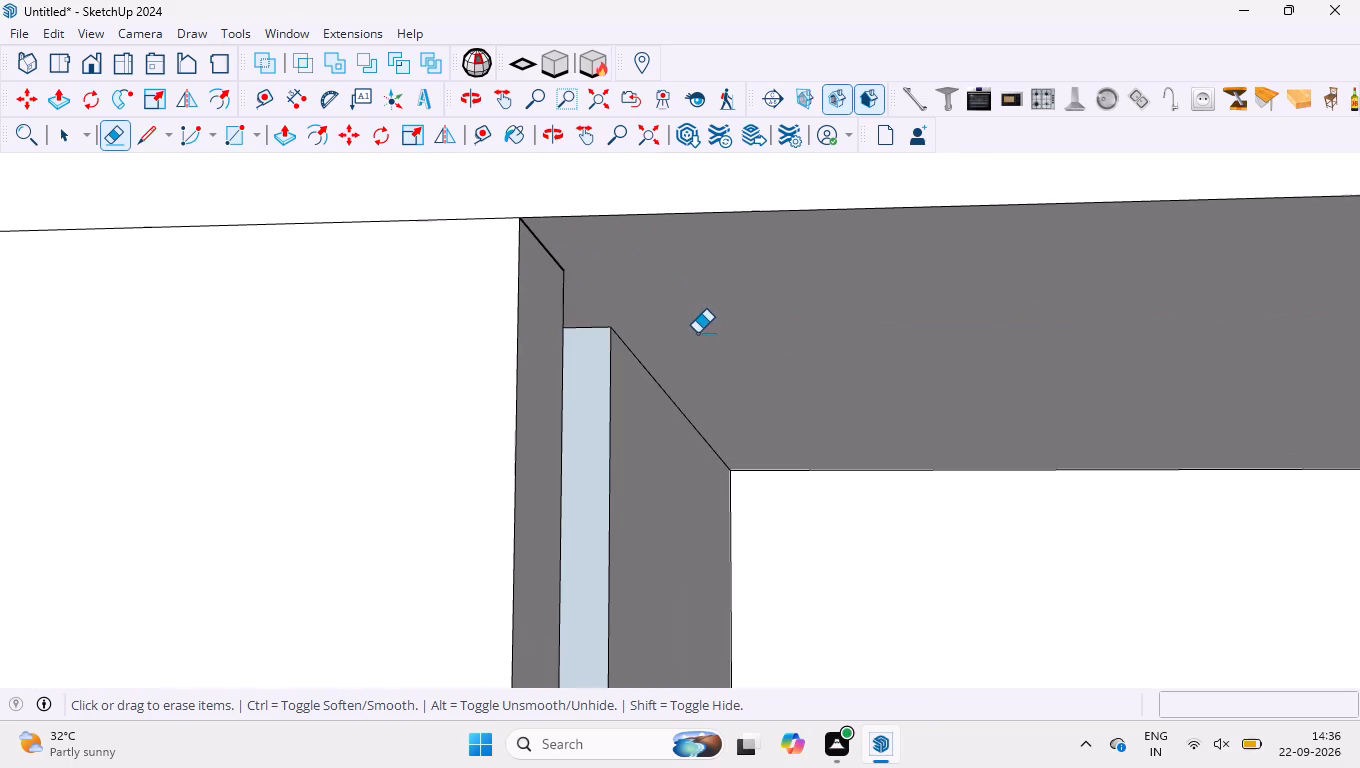
key("ctrl+z")
left_click_drag(551, 349, 647, 479)
left_click_drag(663, 305, 748, 411)
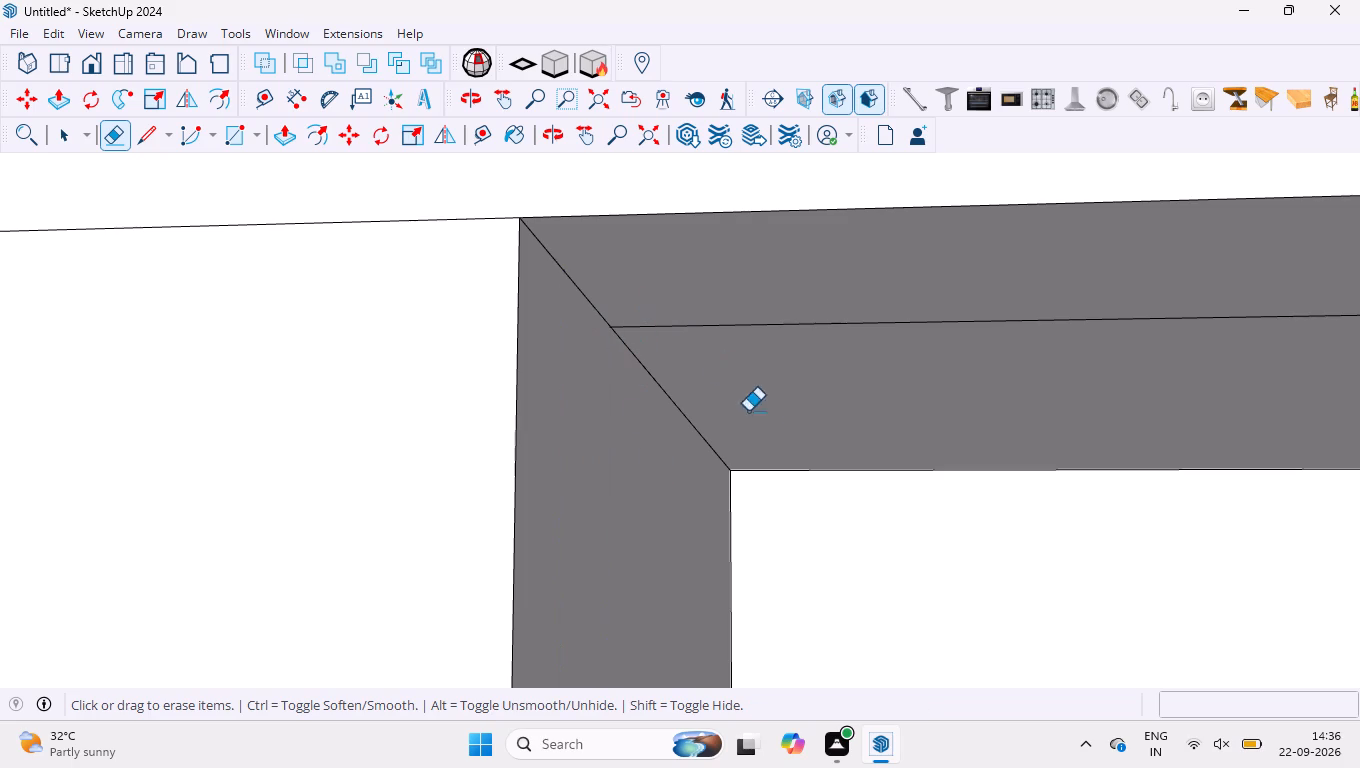
left_click_drag(748, 411, 763, 418)
Erase the short vertical lines and the line just above the floor on the side panel opposite the divider in the inner column's fourth compartment.
scroll(603, 288, "down", 19)
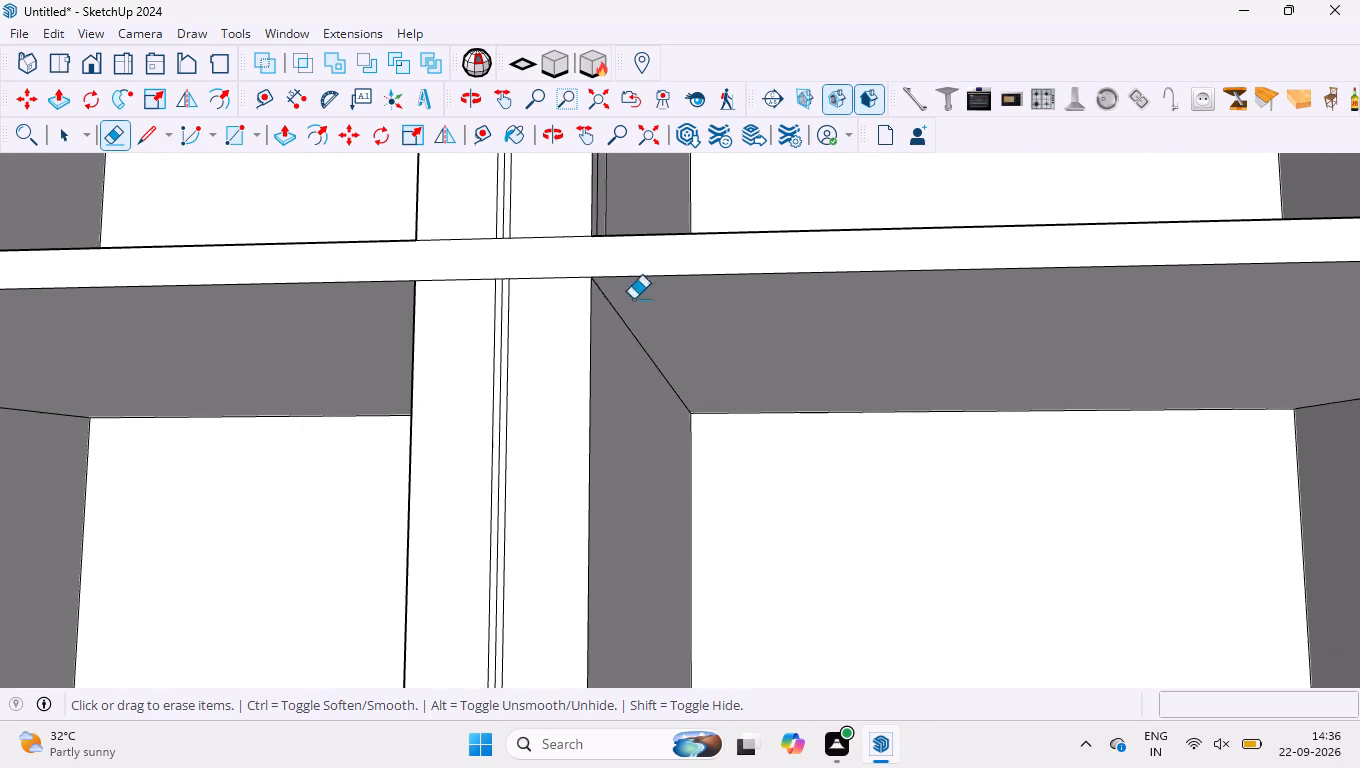
scroll(633, 299, "down", 19)
scroll(628, 584, "up", 2)
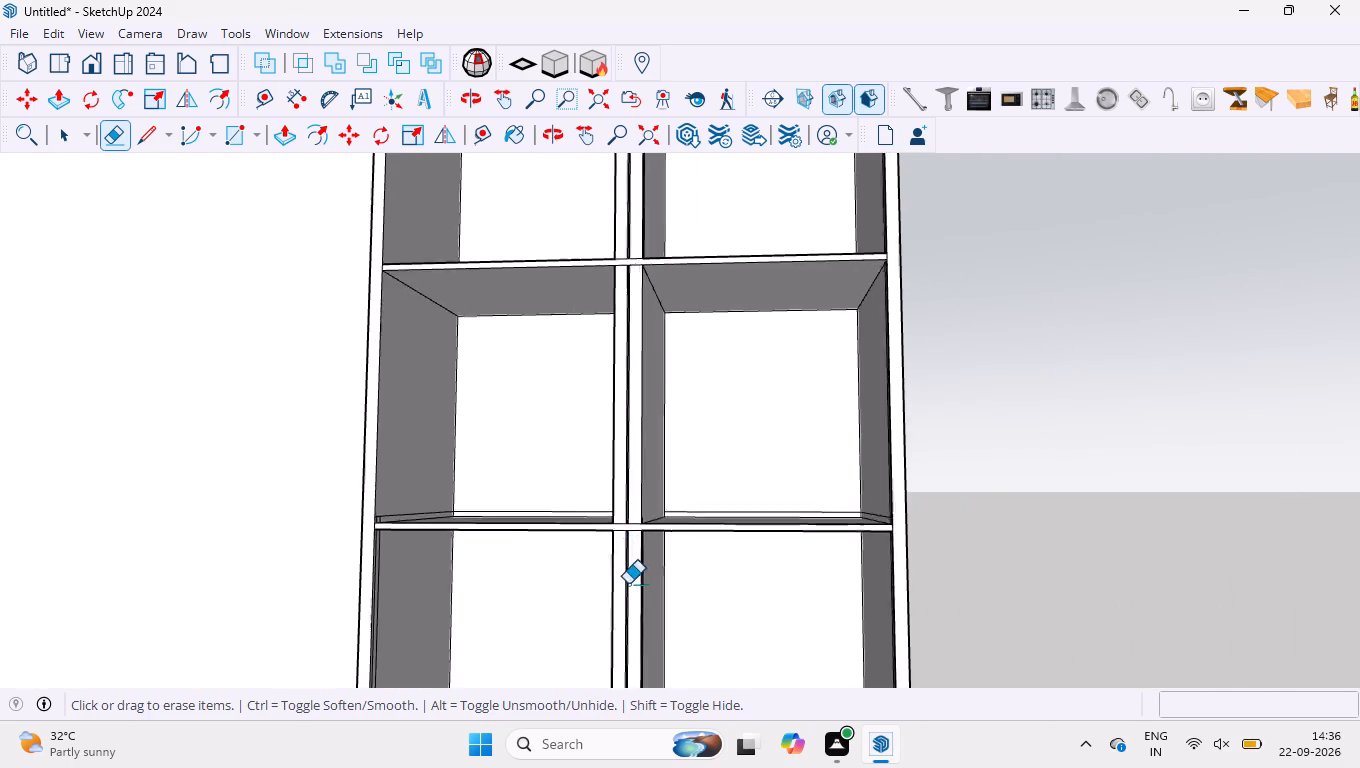
scroll(628, 584, "up", 3)
middle_click_drag(532, 493, 540, 530)
scroll(248, 503, "up", 11)
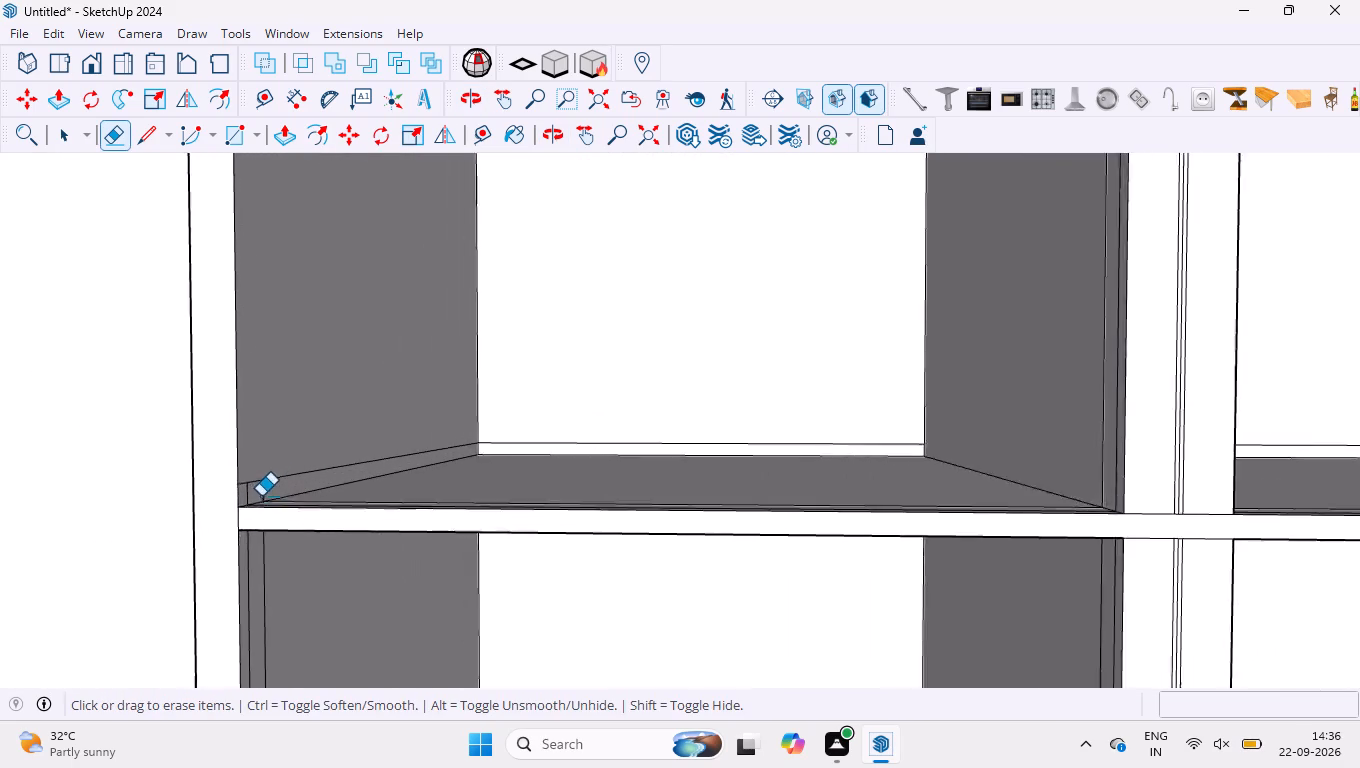
scroll(261, 496, "up", 11)
left_click_drag(281, 448, 238, 509)
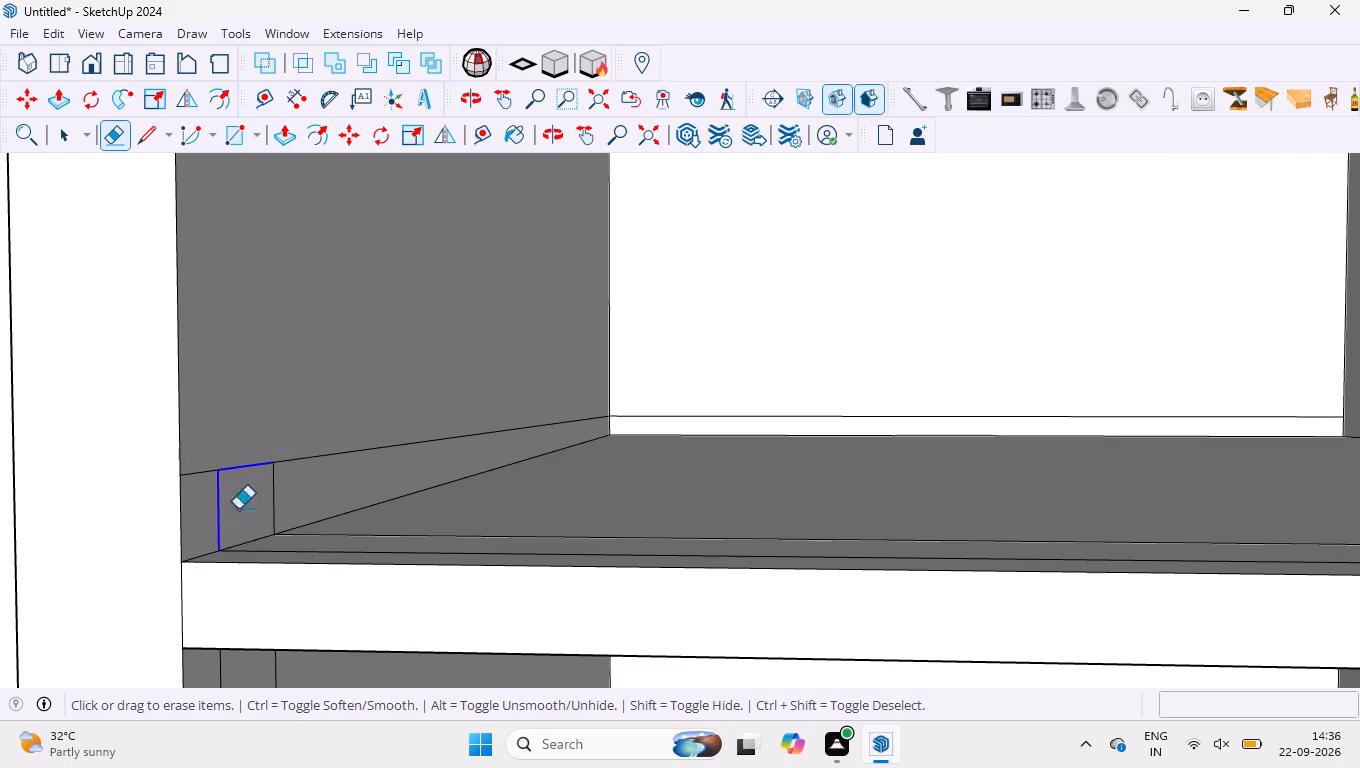
left_click_drag(238, 509, 204, 472)
Erase the two extra lines along the floor's front edge in the inner column's fourth compartment.
scroll(291, 458, "down", 3)
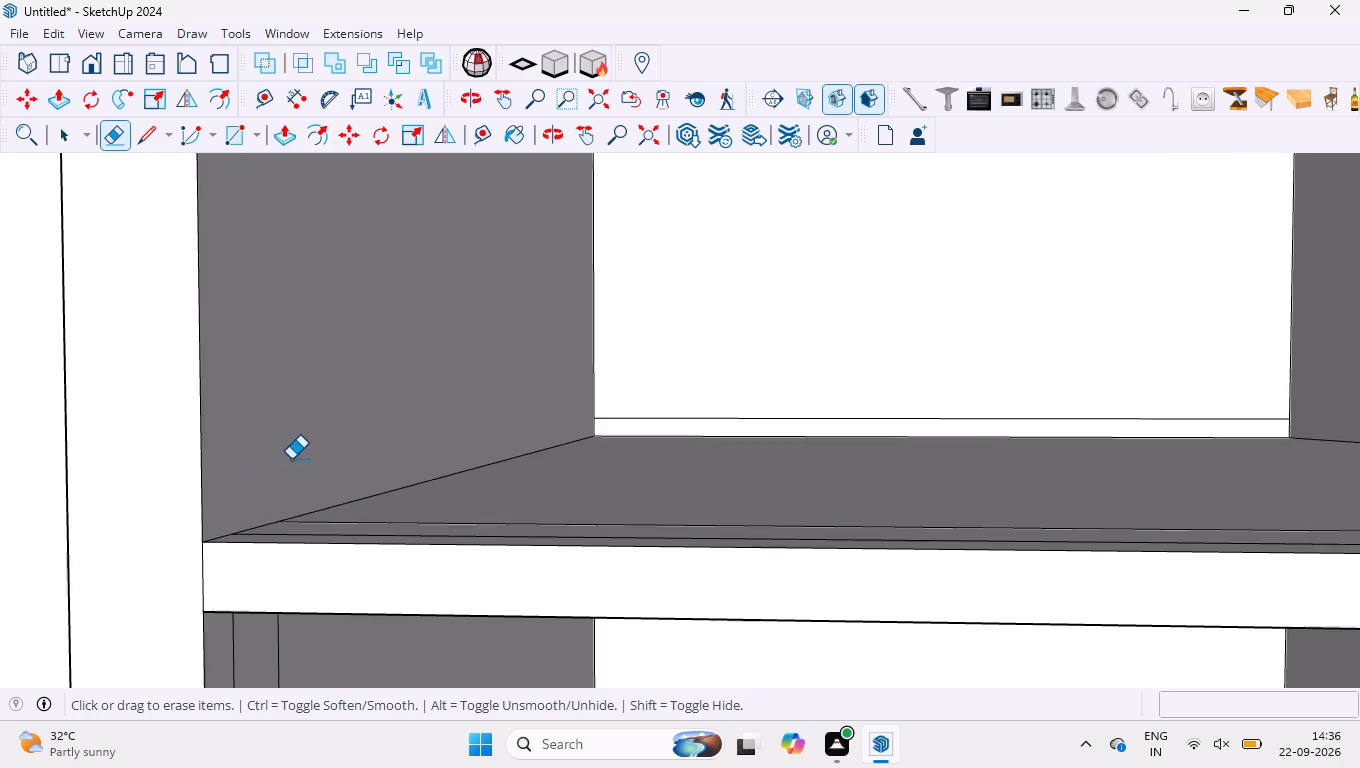
scroll(291, 459, "down", 1)
middle_click_drag(301, 472, 365, 497)
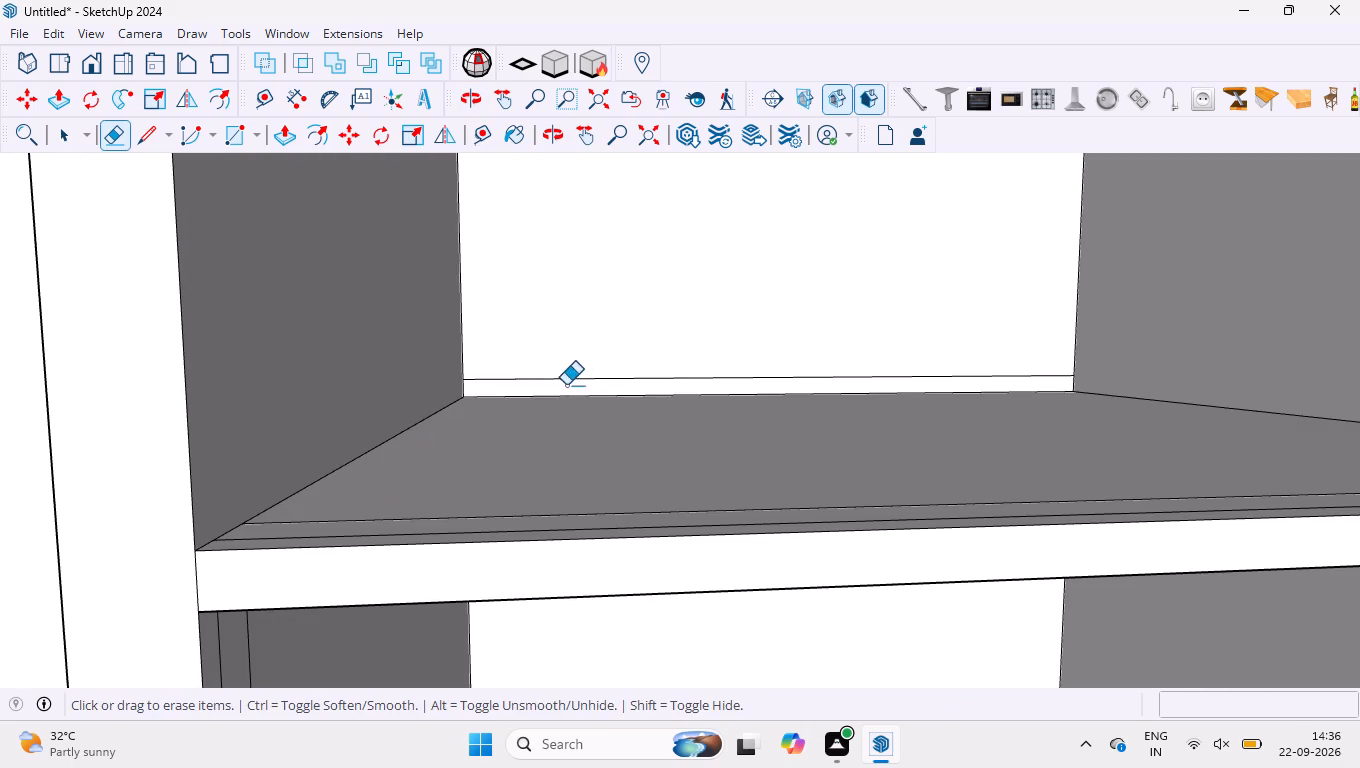
scroll(396, 540, "up", 2)
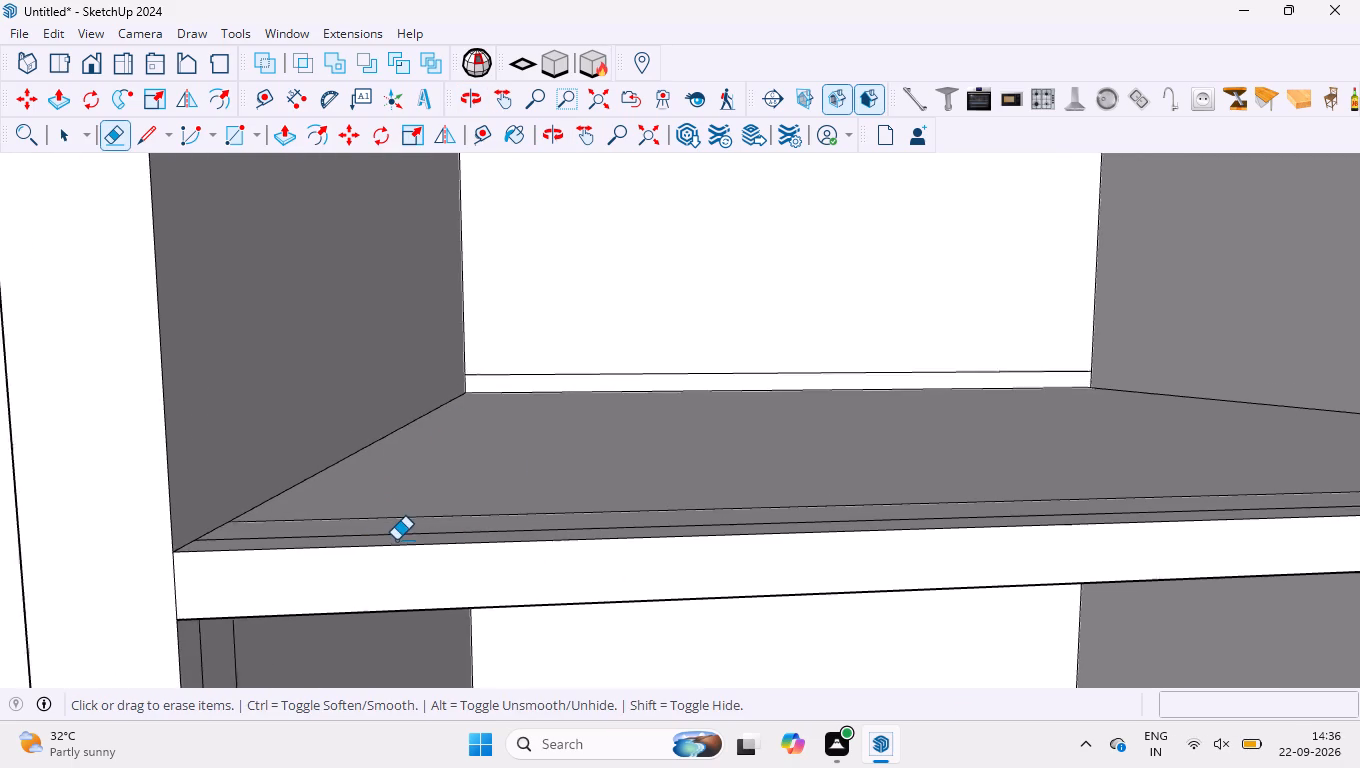
scroll(396, 540, "up", 7)
left_click_drag(394, 537, 467, 430)
Erase the two extra vertical lines on the divider side of the inner column's fourth compartment.
scroll(439, 382, "down", 9)
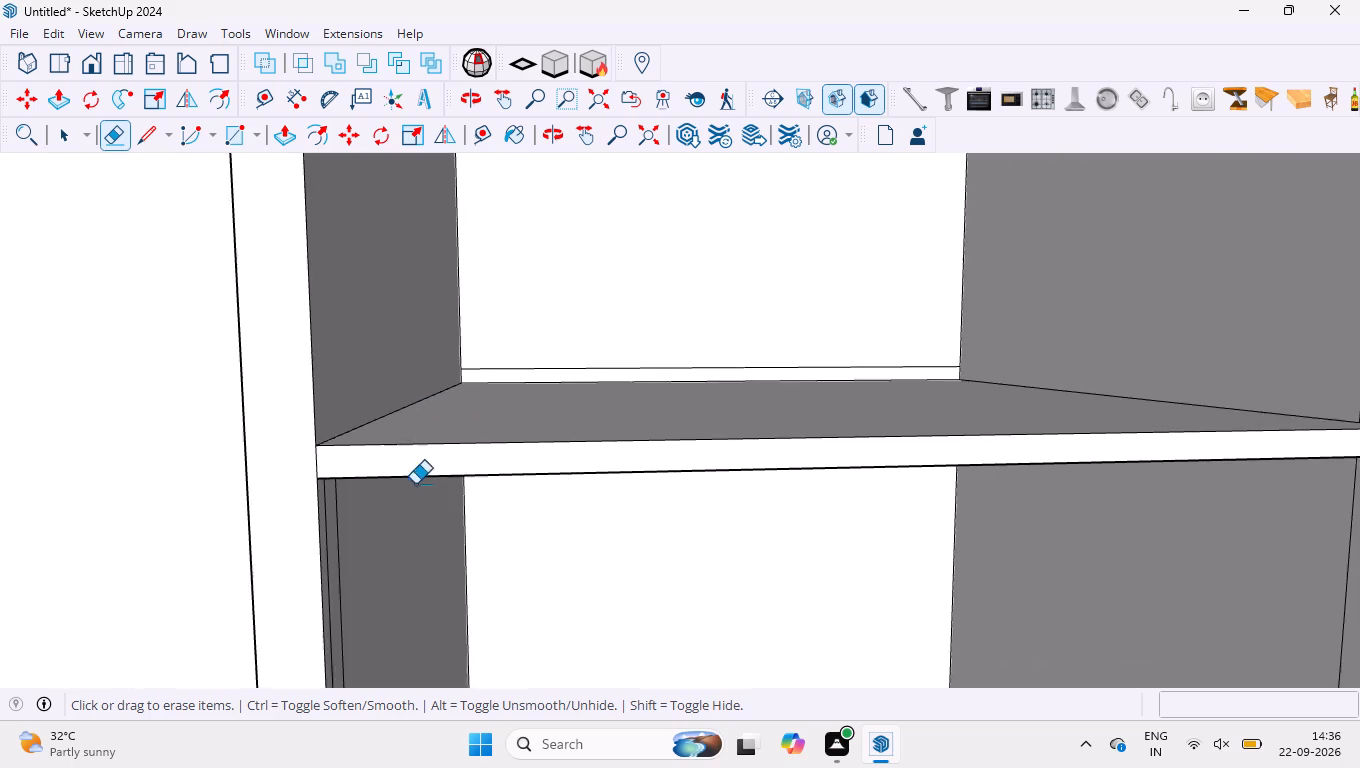
scroll(409, 494, "down", 8)
scroll(733, 506, "up", 3)
scroll(826, 494, "up", 8)
middle_click_drag(838, 486, 849, 493)
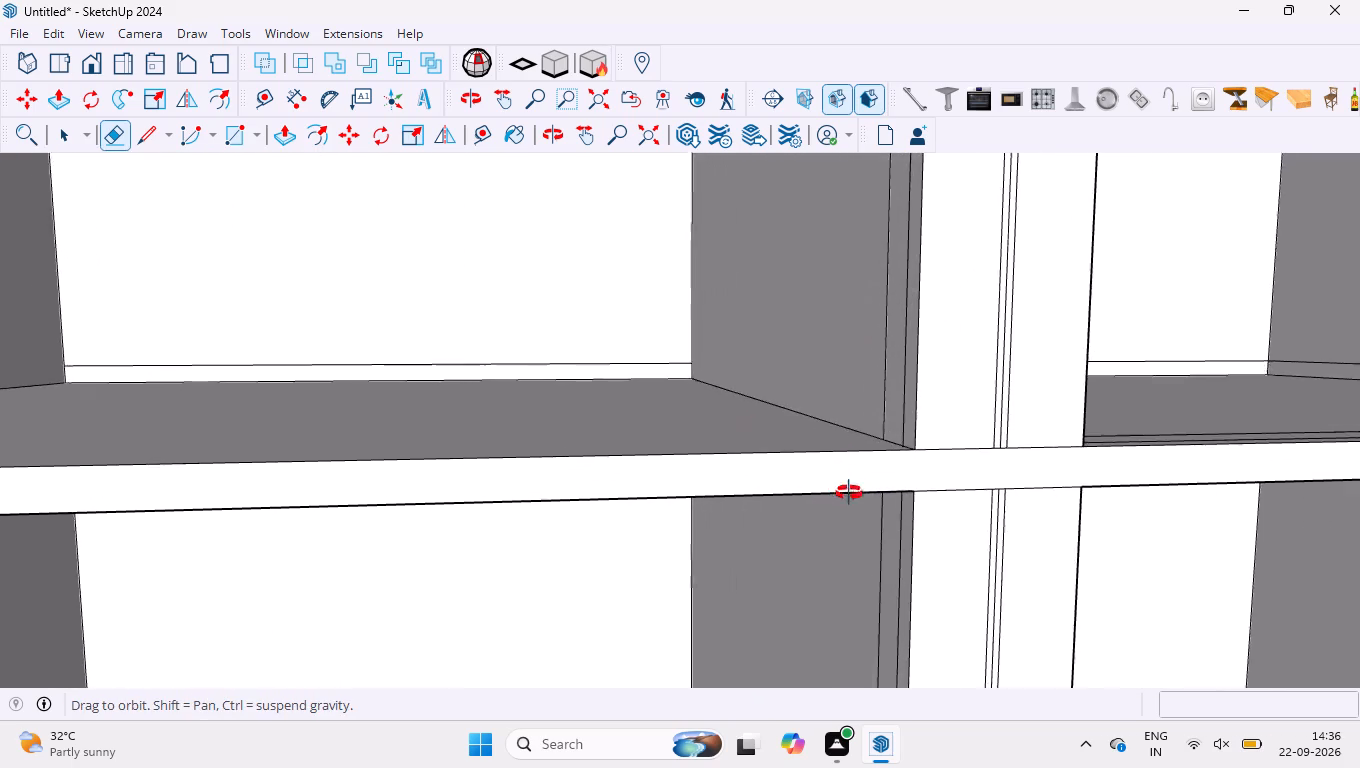
middle_click_drag(849, 493, 921, 526)
scroll(892, 394, "up", 4)
left_click_drag(891, 393, 835, 366)
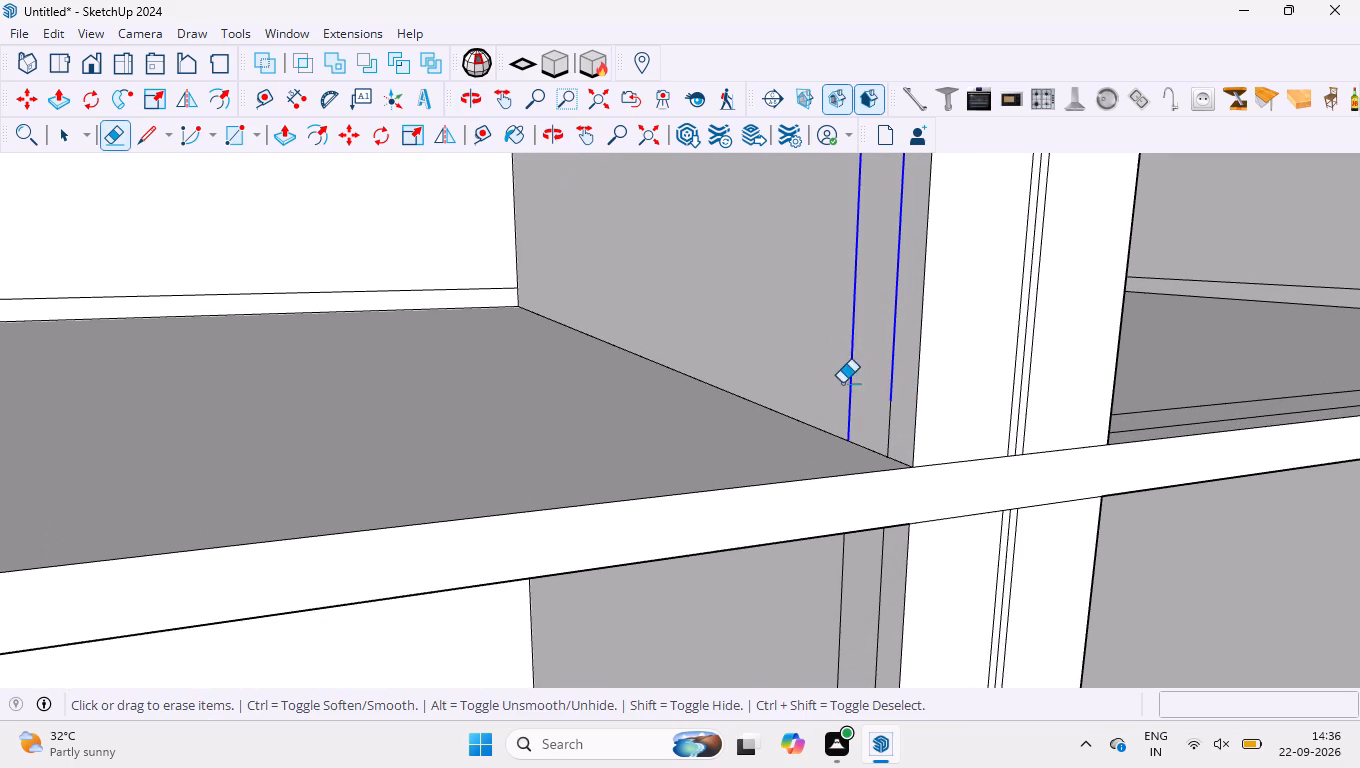
left_click_drag(889, 418, 898, 426)
Erase the extra vertical lines and the line just above the floor on the outer side panel in the outer column's fourth compartment.
scroll(850, 413, "down", 6)
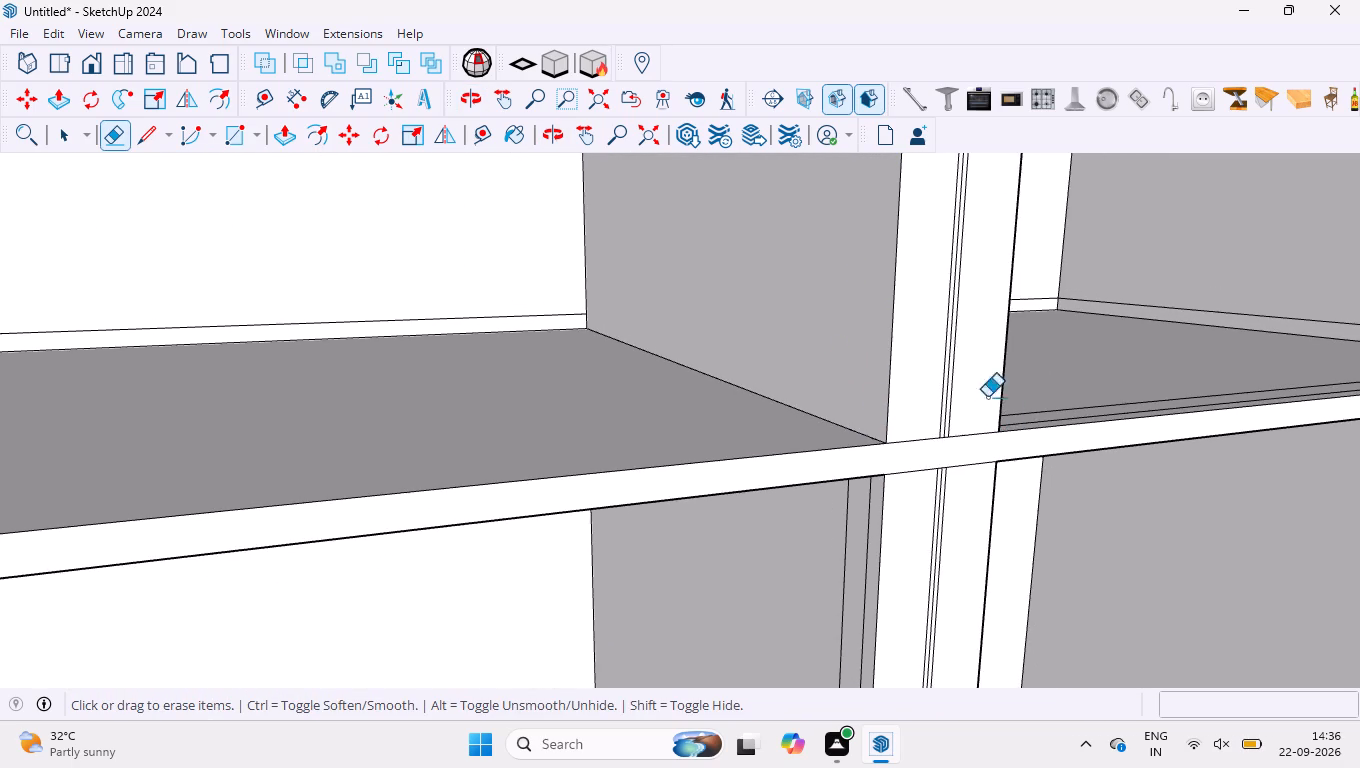
scroll(899, 381, "down", 4)
scroll(690, 415, "down", 9)
scroll(1080, 402, "up", 4)
scroll(1022, 336, "up", 4)
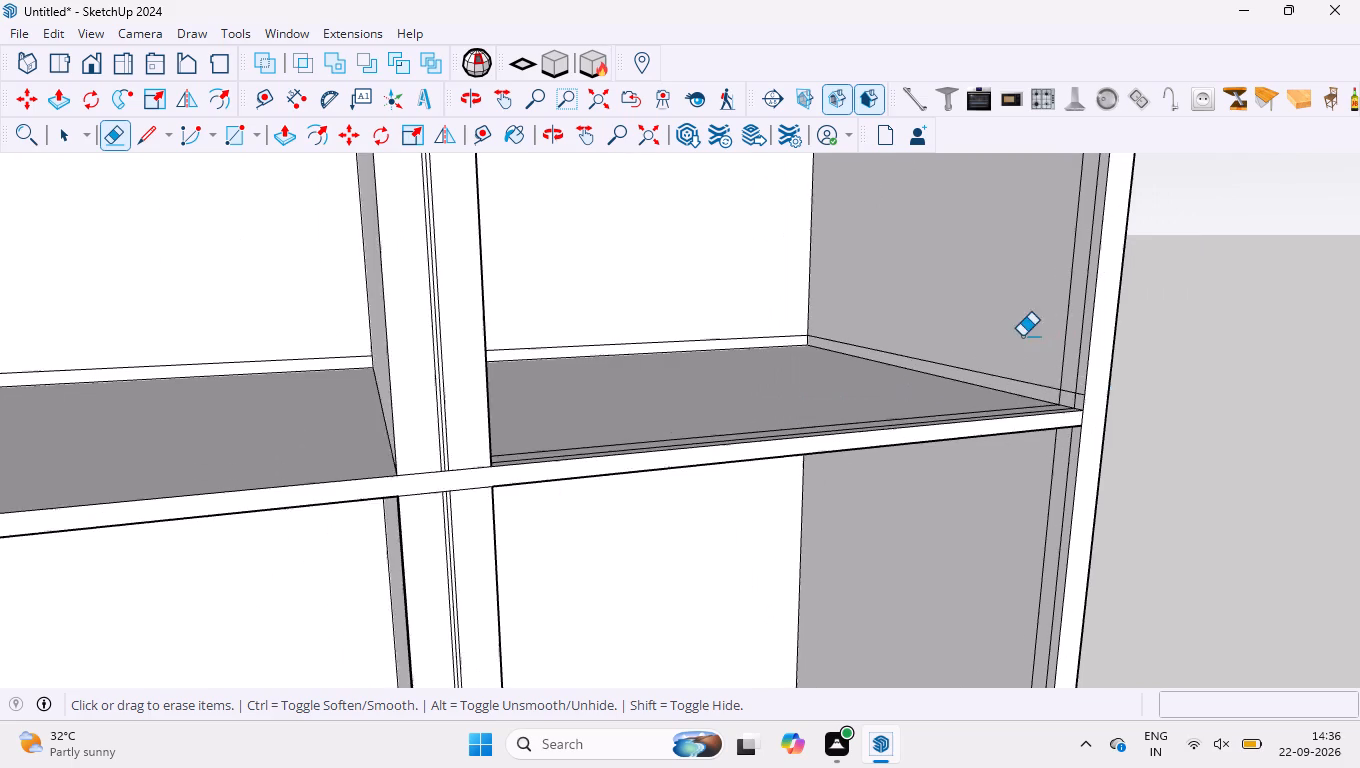
scroll(1043, 370, "up", 15)
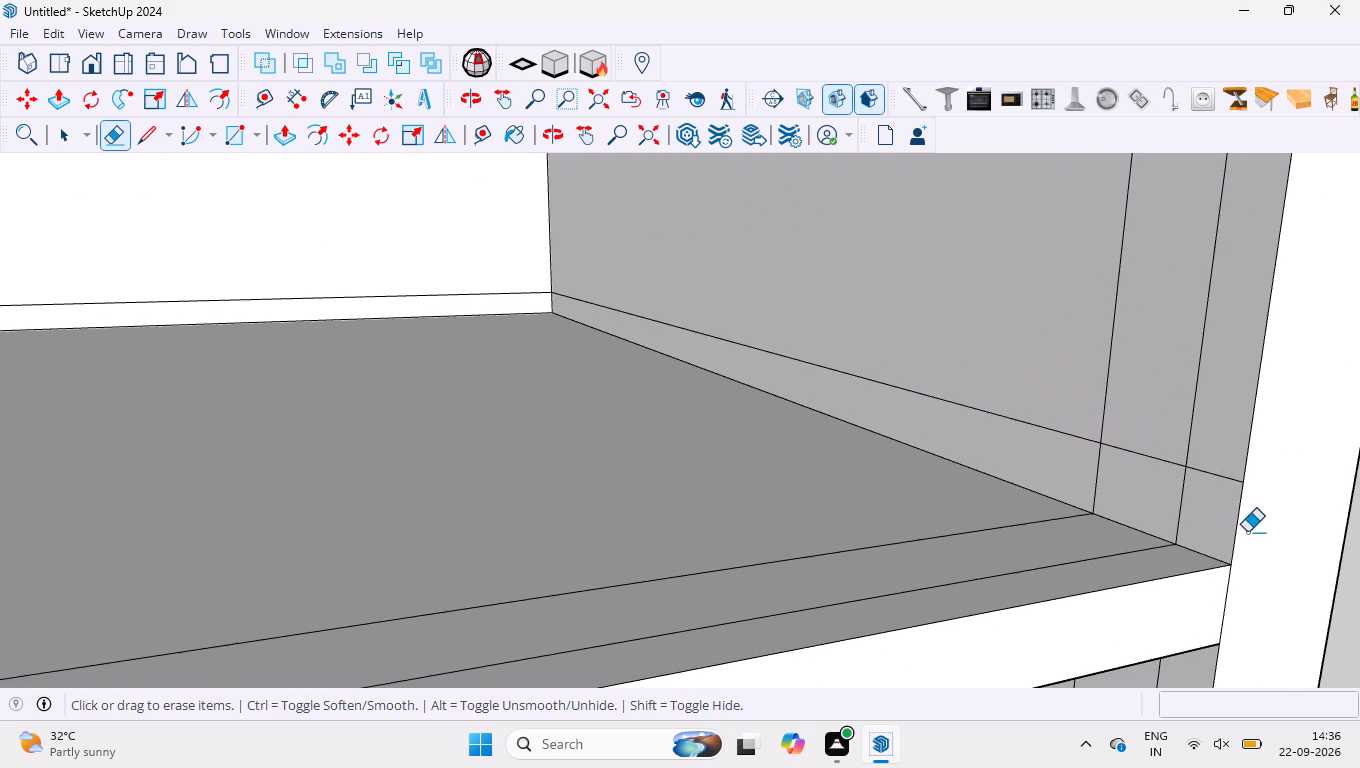
scroll(1248, 512, "up", 6)
left_click_drag(1206, 454, 1150, 545)
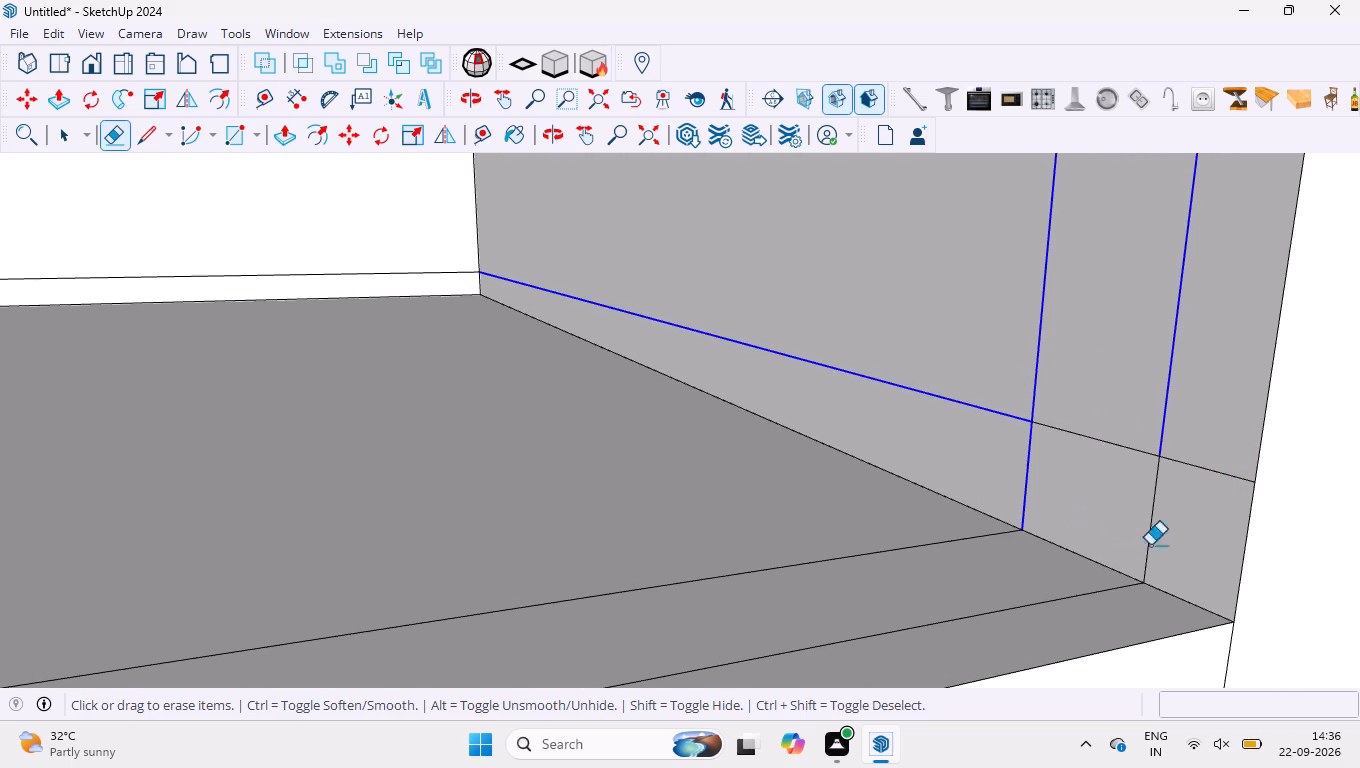
left_click_drag(1150, 545, 1103, 462)
left_click_drag(1096, 386, 1183, 450)
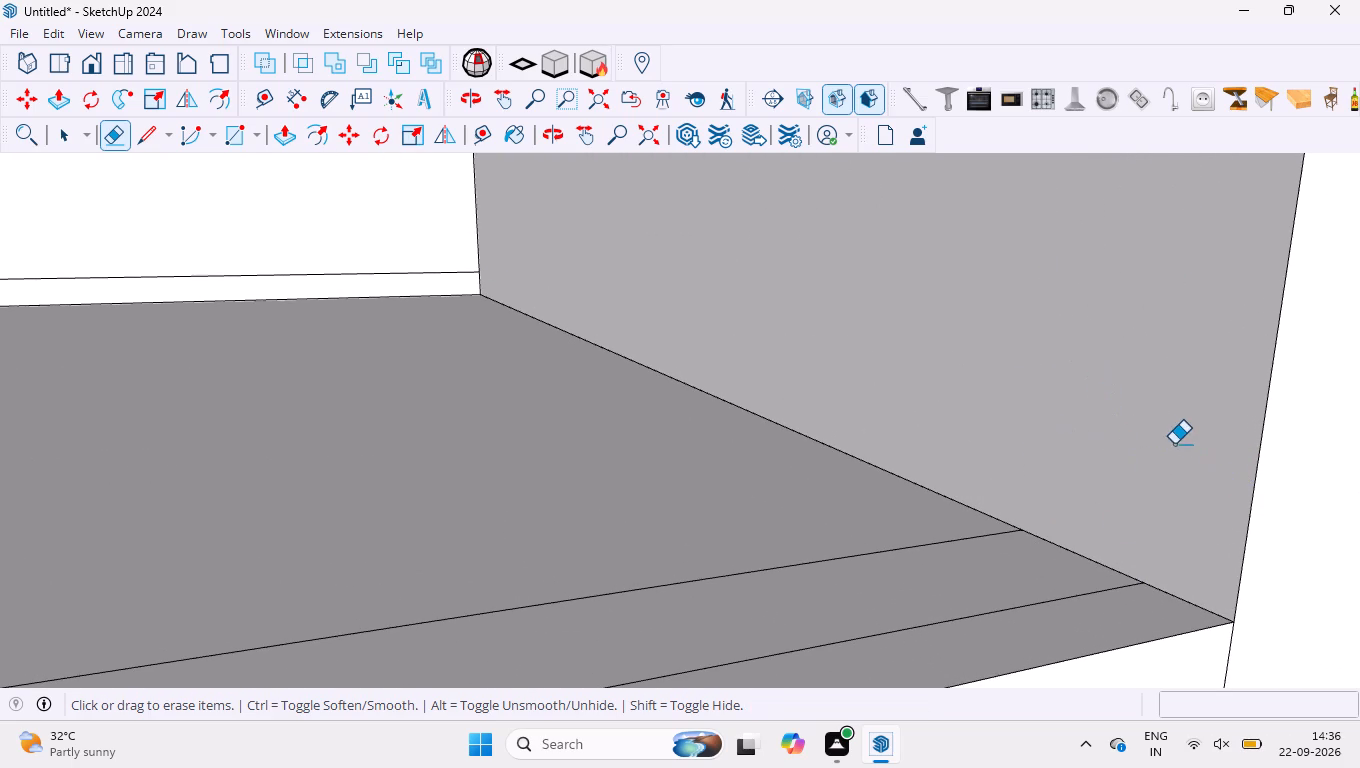
Erase the two extra lines along the floor's front edge in the outer column's fourth compartment.
left_click_drag(938, 506, 972, 649)
Erase the extra vertical lines on the outer side panel and the two floor front-edge lines in the outer column's bottom compartment.
scroll(843, 474, "down", 15)
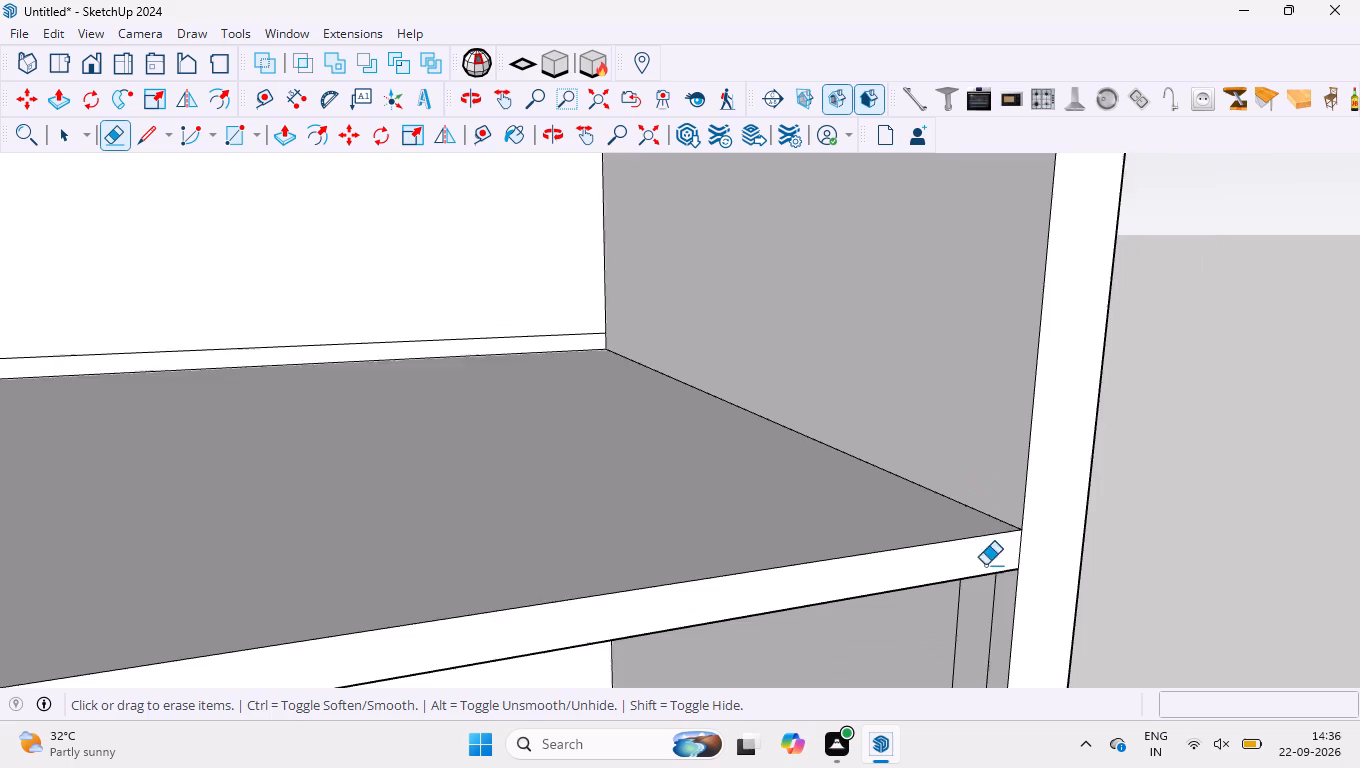
scroll(993, 562, "down", 7)
scroll(354, 385, "down", 4)
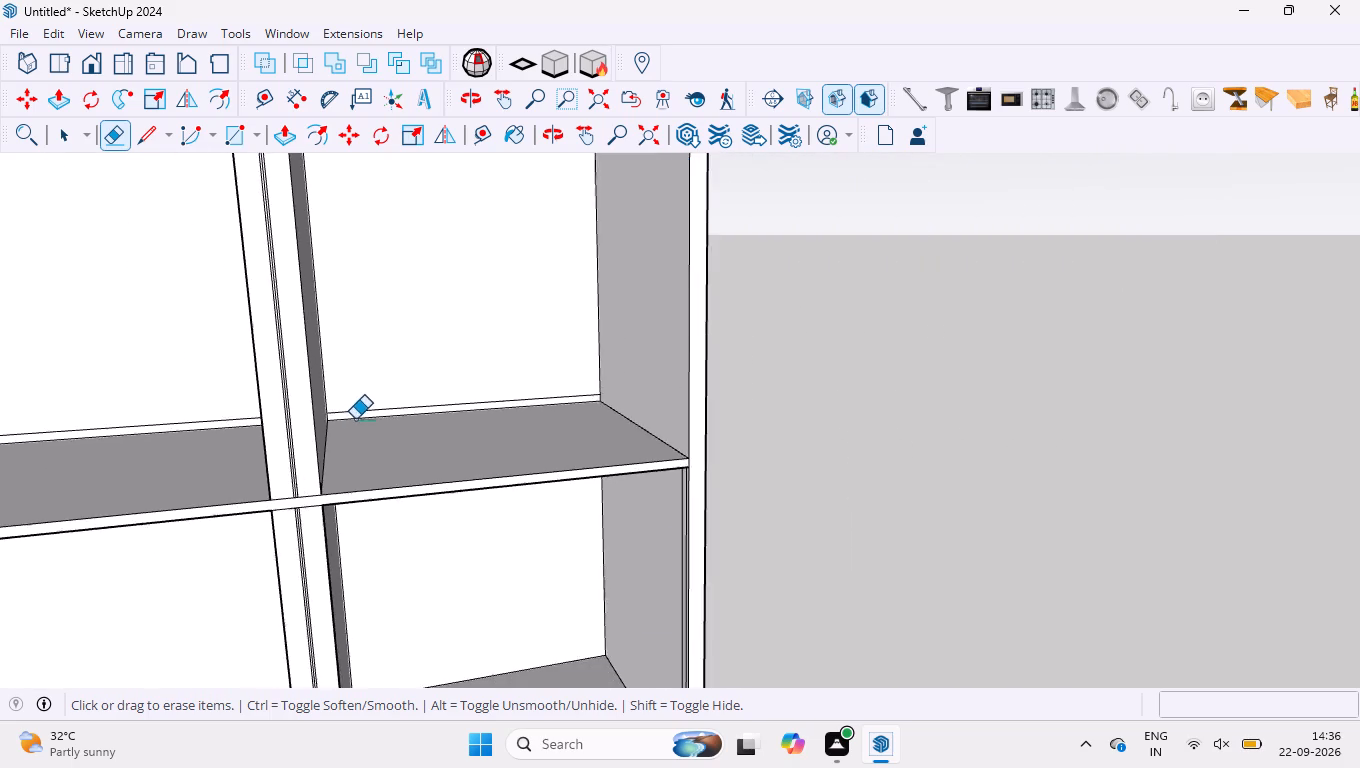
scroll(351, 444, "down", 9)
scroll(495, 630, "up", 3)
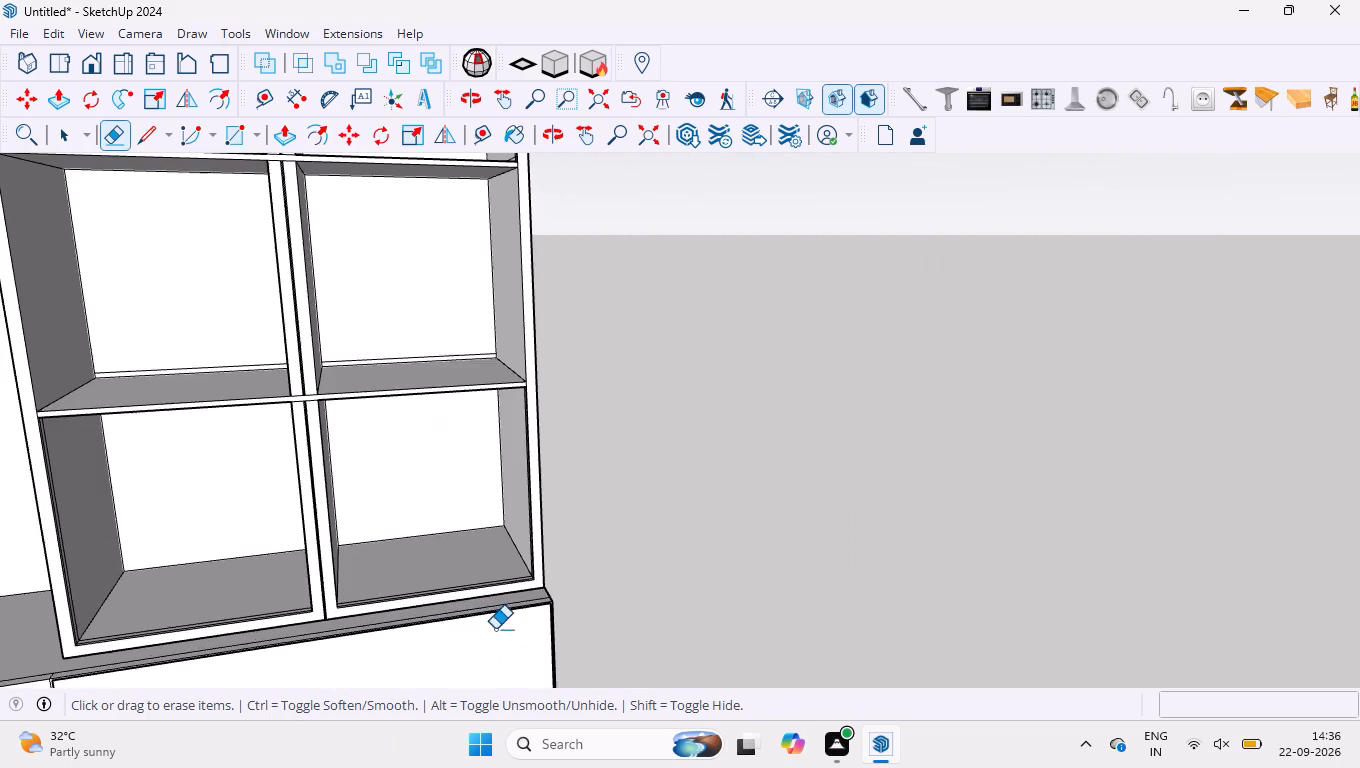
scroll(553, 569, "up", 14)
scroll(468, 495, "up", 4)
scroll(598, 652, "up", 5)
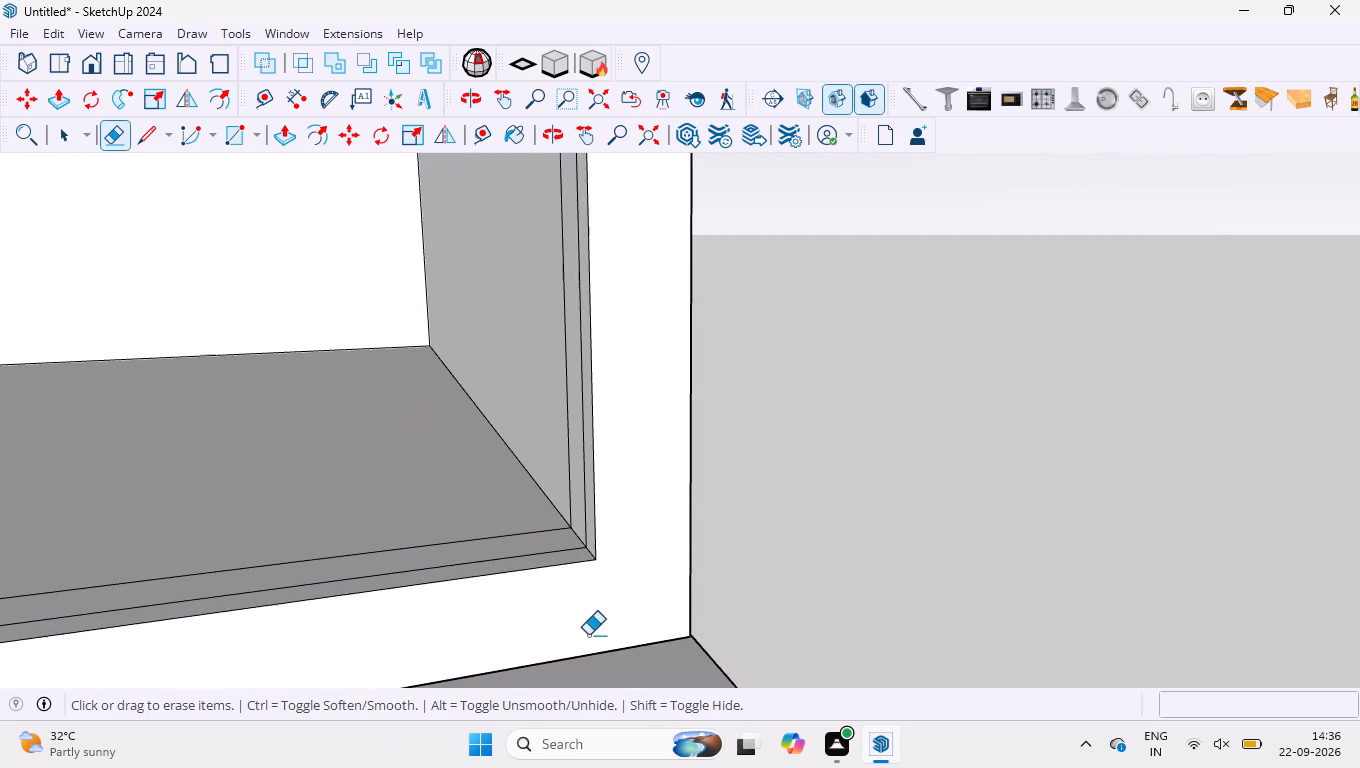
scroll(554, 508, "up", 8)
left_click_drag(617, 511, 549, 400)
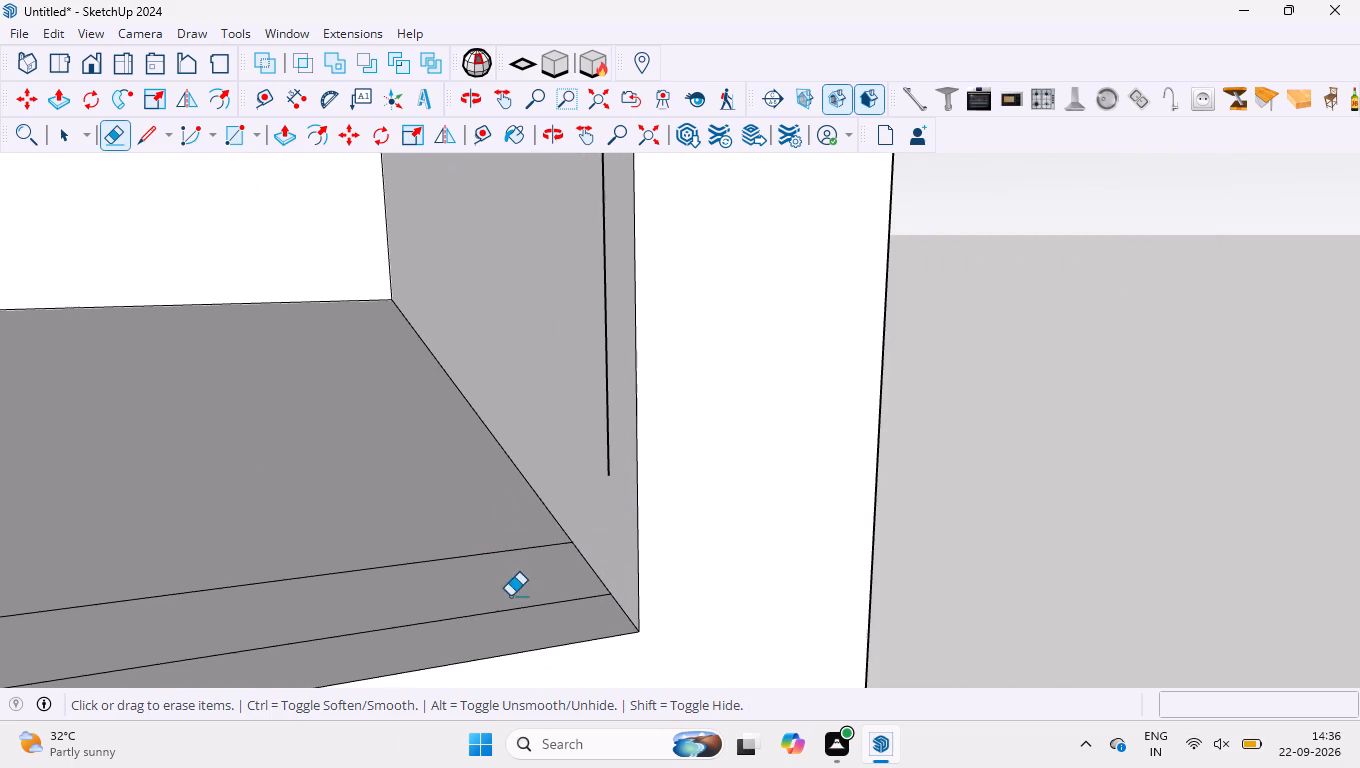
left_click_drag(501, 630, 332, 397)
left_click_drag(615, 369, 564, 324)
Erase the two extra vertical lines on the divider side of the outer column's bottom compartment.
scroll(621, 400, "down", 20)
scroll(621, 400, "down", 6)
middle_click_drag(446, 567, 307, 585)
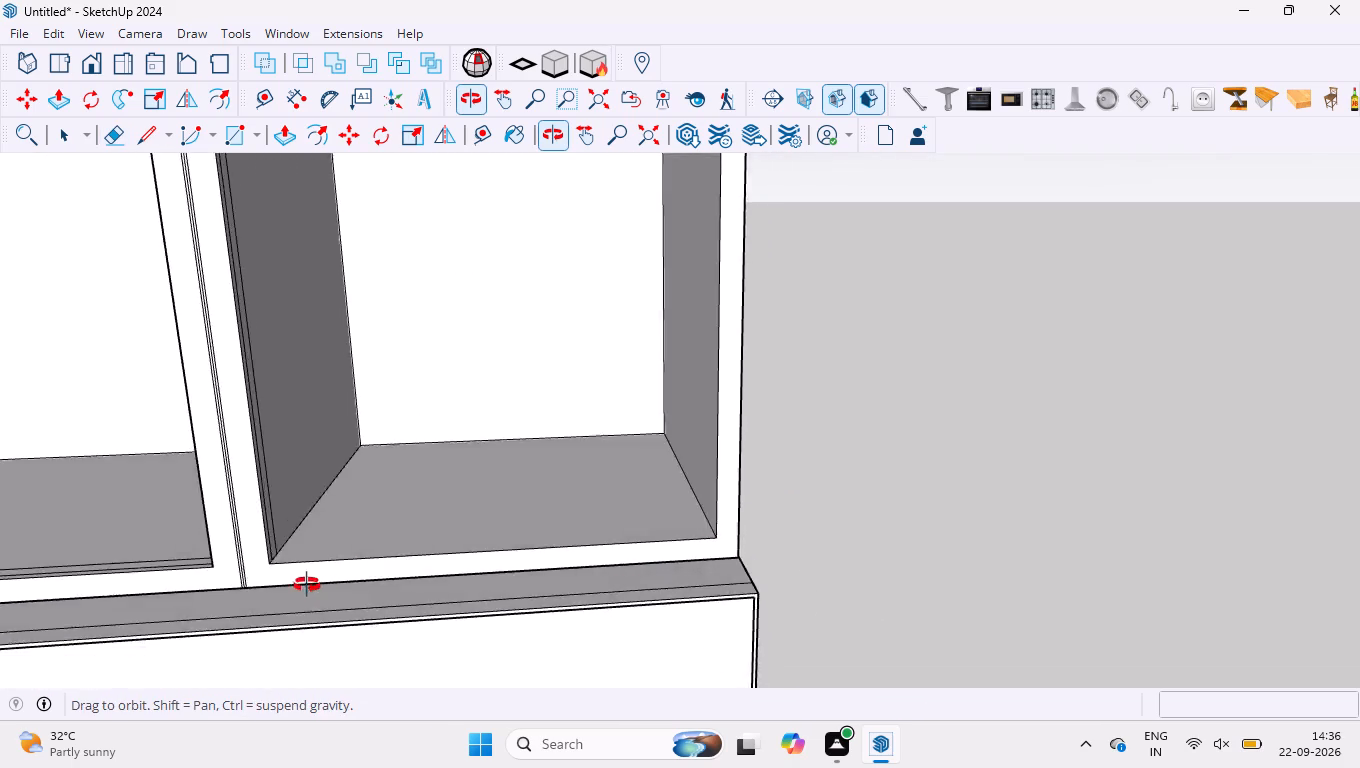
middle_click_drag(307, 585, 255, 588)
scroll(306, 461, "up", 20)
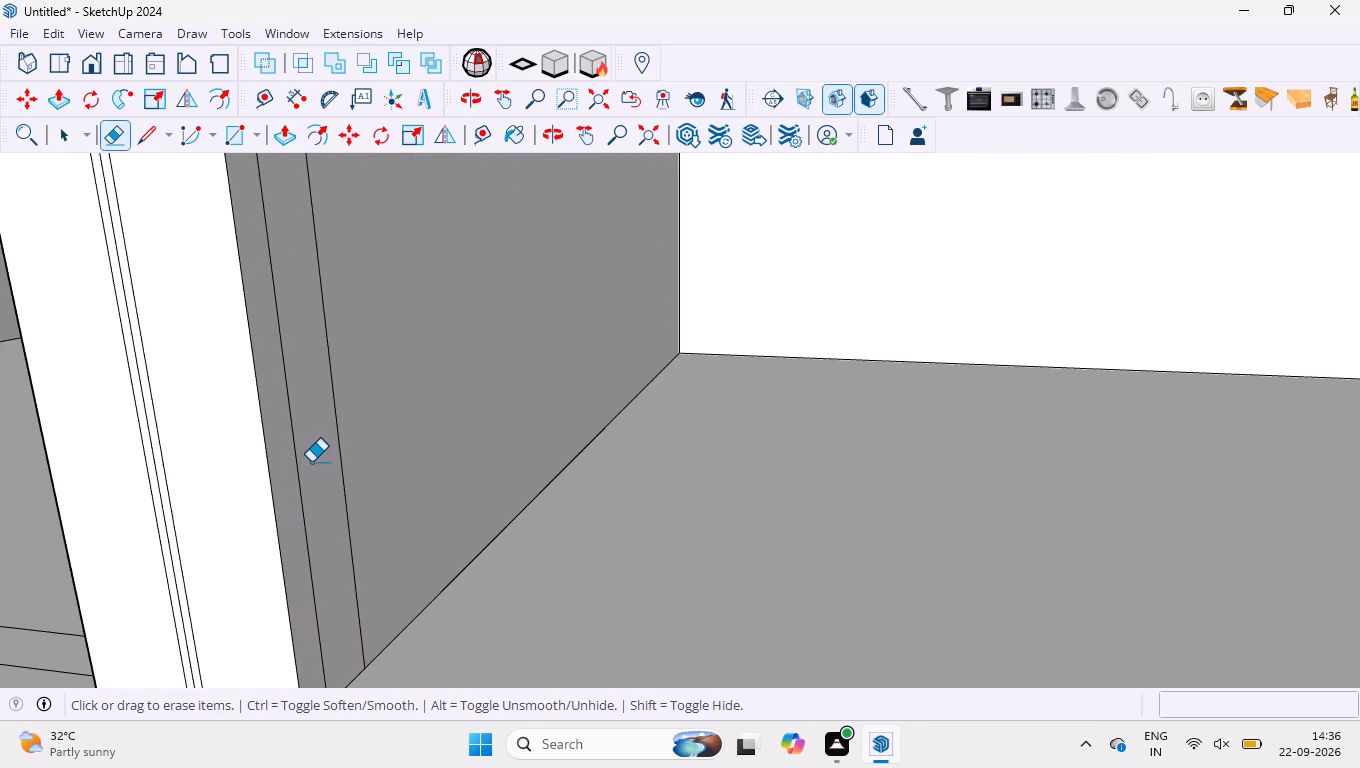
scroll(311, 462, "up", 2)
left_click_drag(280, 483, 368, 380)
scroll(371, 389, "down", 15)
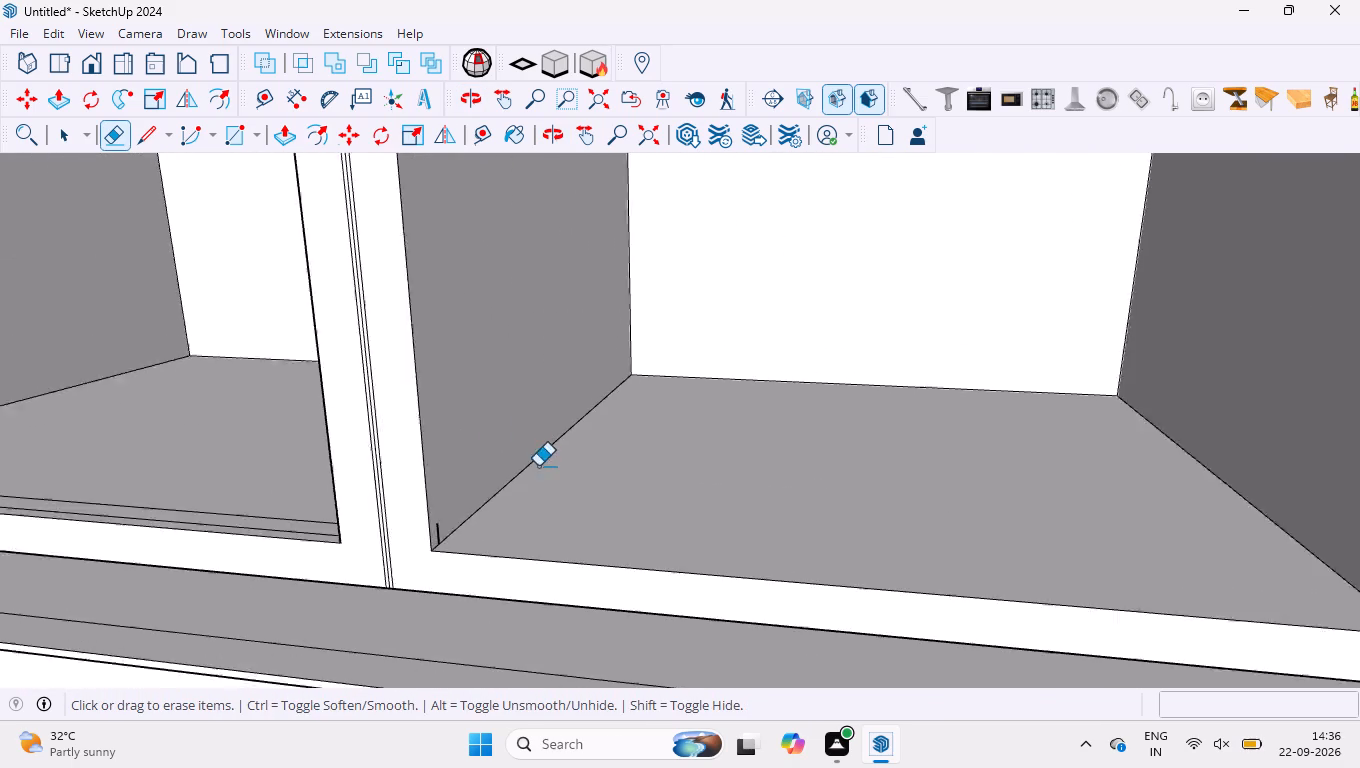
scroll(478, 506, "up", 18)
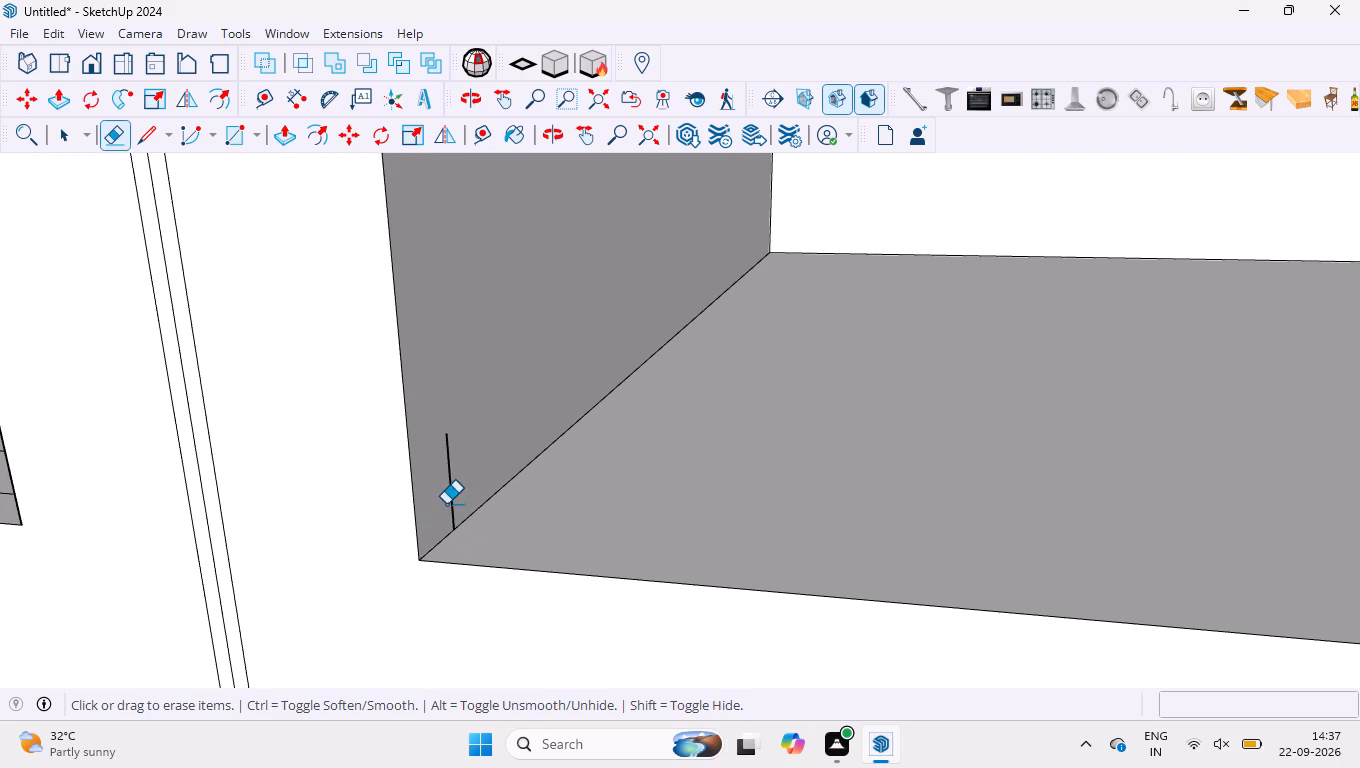
left_click_drag(446, 504, 469, 476)
Erase the extra vertical lines on the divider side of the inner column's bottom compartment.
scroll(464, 468, "down", 14)
middle_click_drag(259, 478, 636, 596)
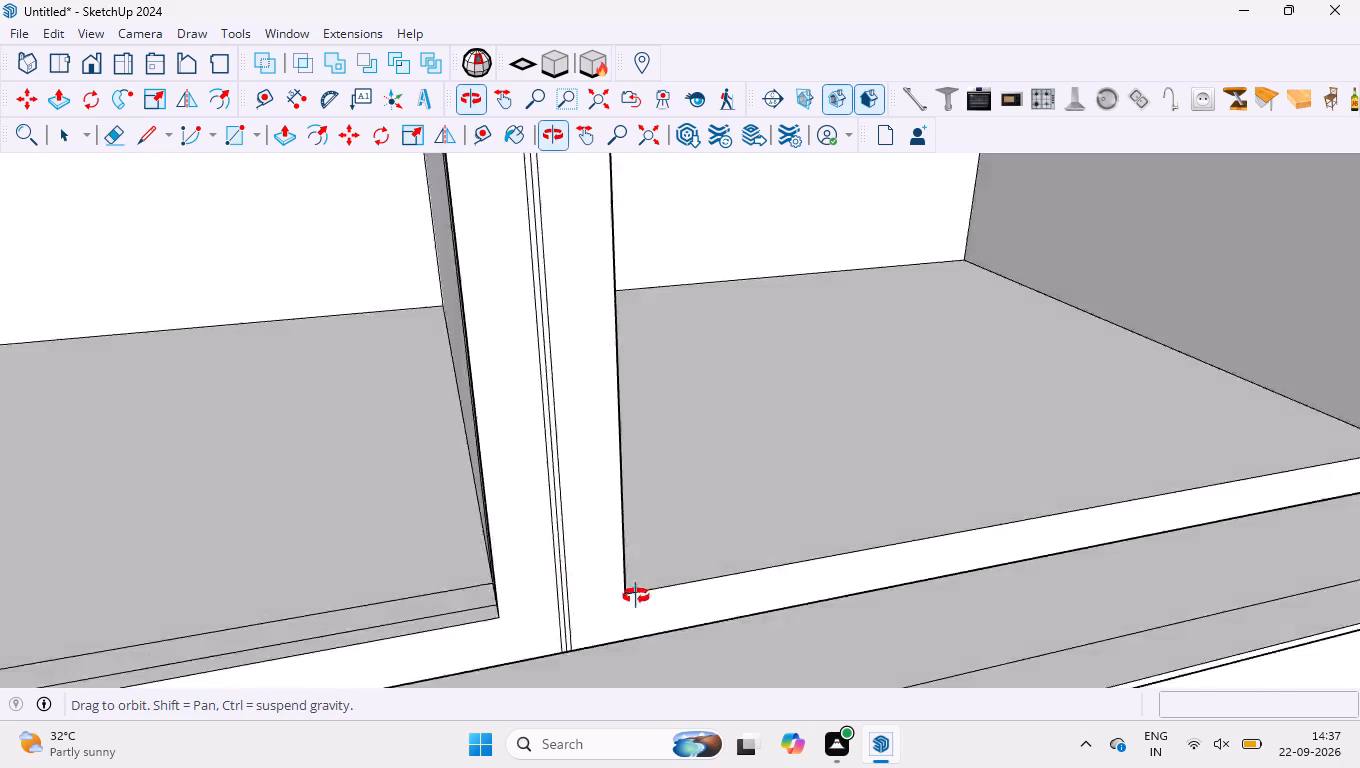
middle_click_drag(636, 596, 708, 610)
scroll(820, 608, "up", 5)
left_click_drag(862, 608, 664, 503)
scroll(740, 514, "down", 5)
scroll(752, 608, "up", 14)
left_click_drag(842, 646, 739, 547)
Erase the two extra lines along the floor's front edge in the inner column's bottom compartment.
scroll(685, 510, "down", 9)
scroll(694, 665, "up", 4)
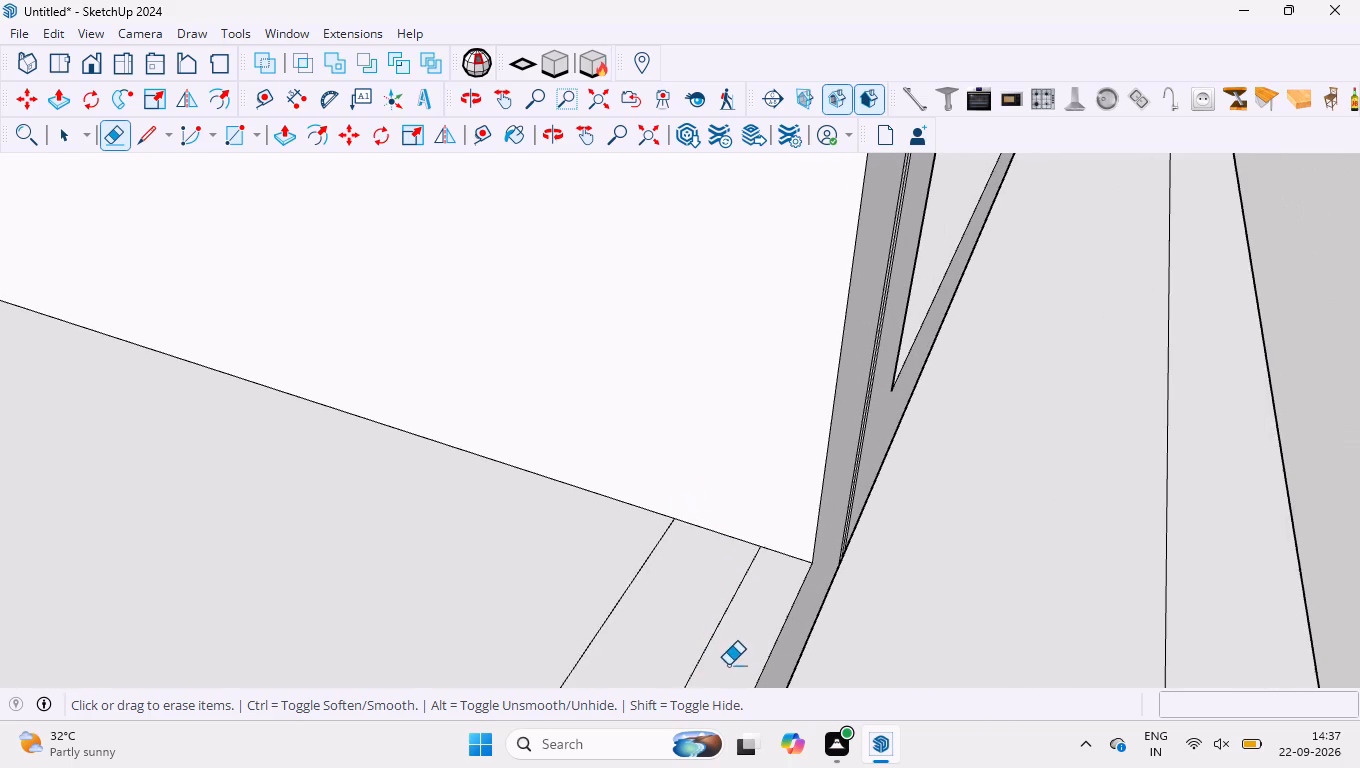
left_click_drag(743, 657, 531, 537)
Inspect the whole display cabinet, including its upper compartments, for remaining stray lines.
scroll(664, 535, "down", 15)
middle_click_drag(843, 508, 838, 512)
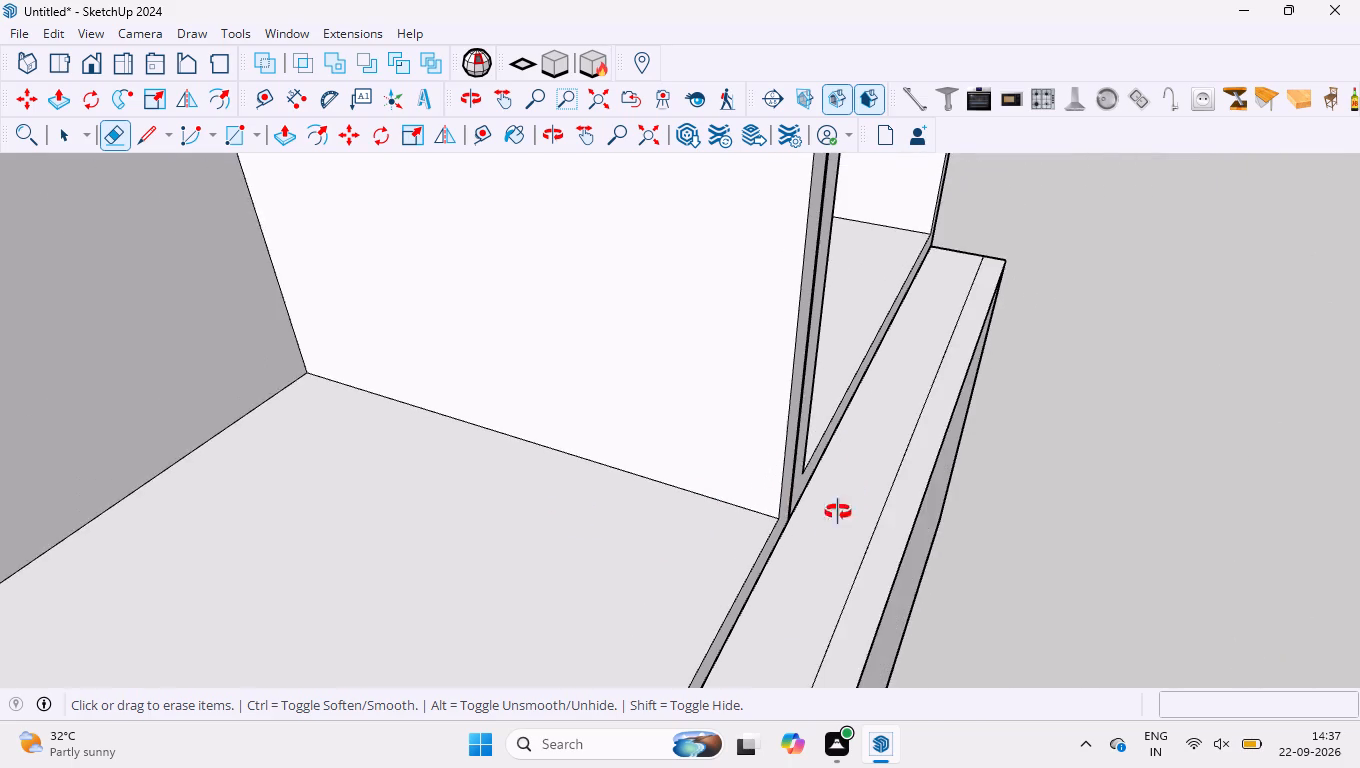
middle_click_drag(838, 512, 549, 541)
scroll(598, 499, "down", 5)
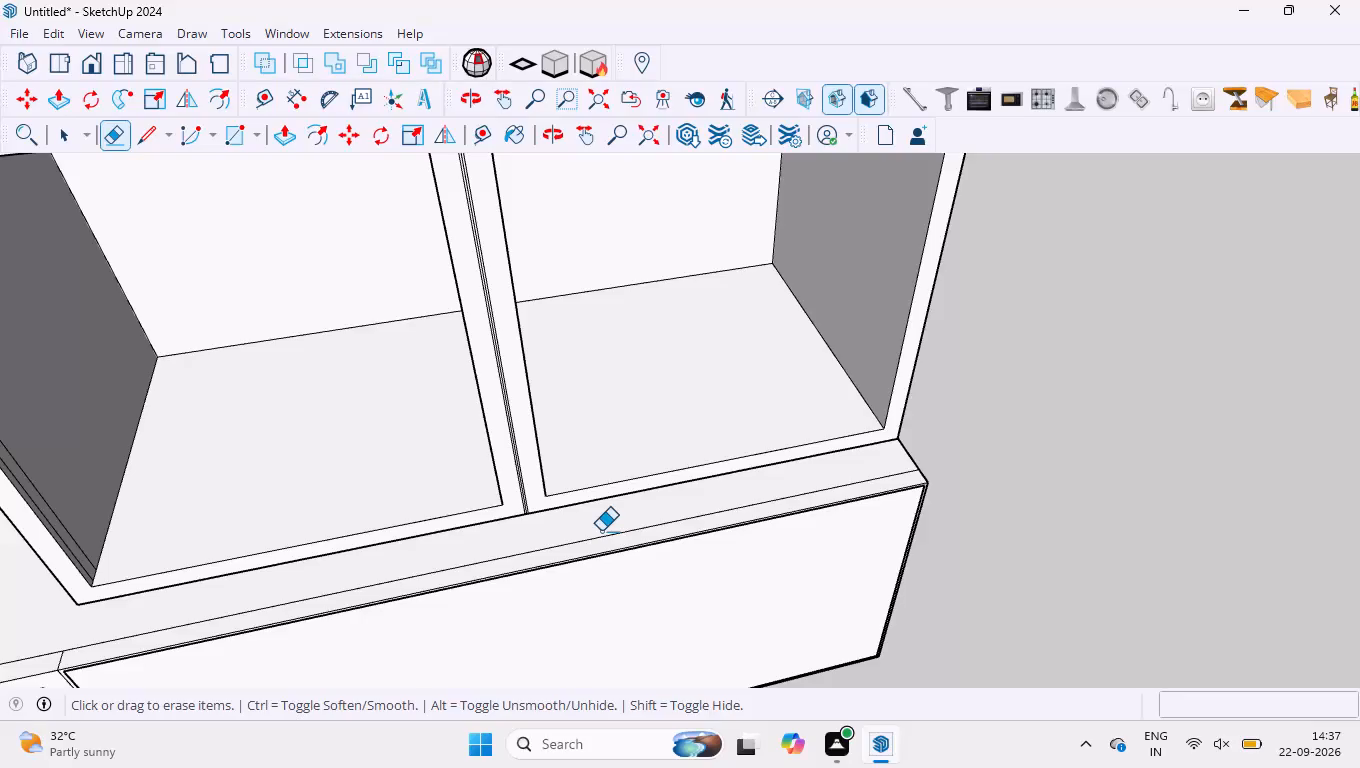
scroll(611, 497, "down", 20)
scroll(611, 497, "down", 3)
scroll(525, 372, "down", 4)
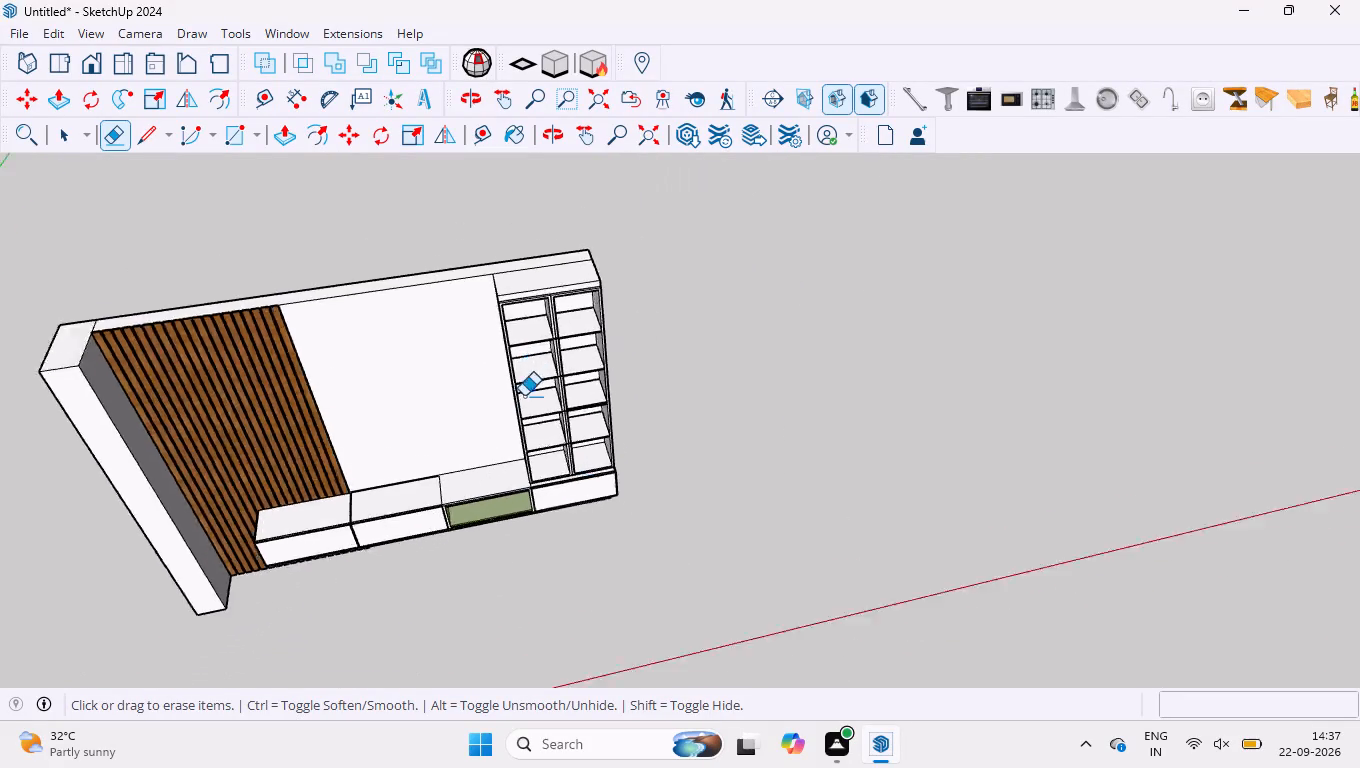
scroll(529, 340, "up", 1)
middle_click_drag(529, 340, 533, 271)
scroll(519, 305, "up", 13)
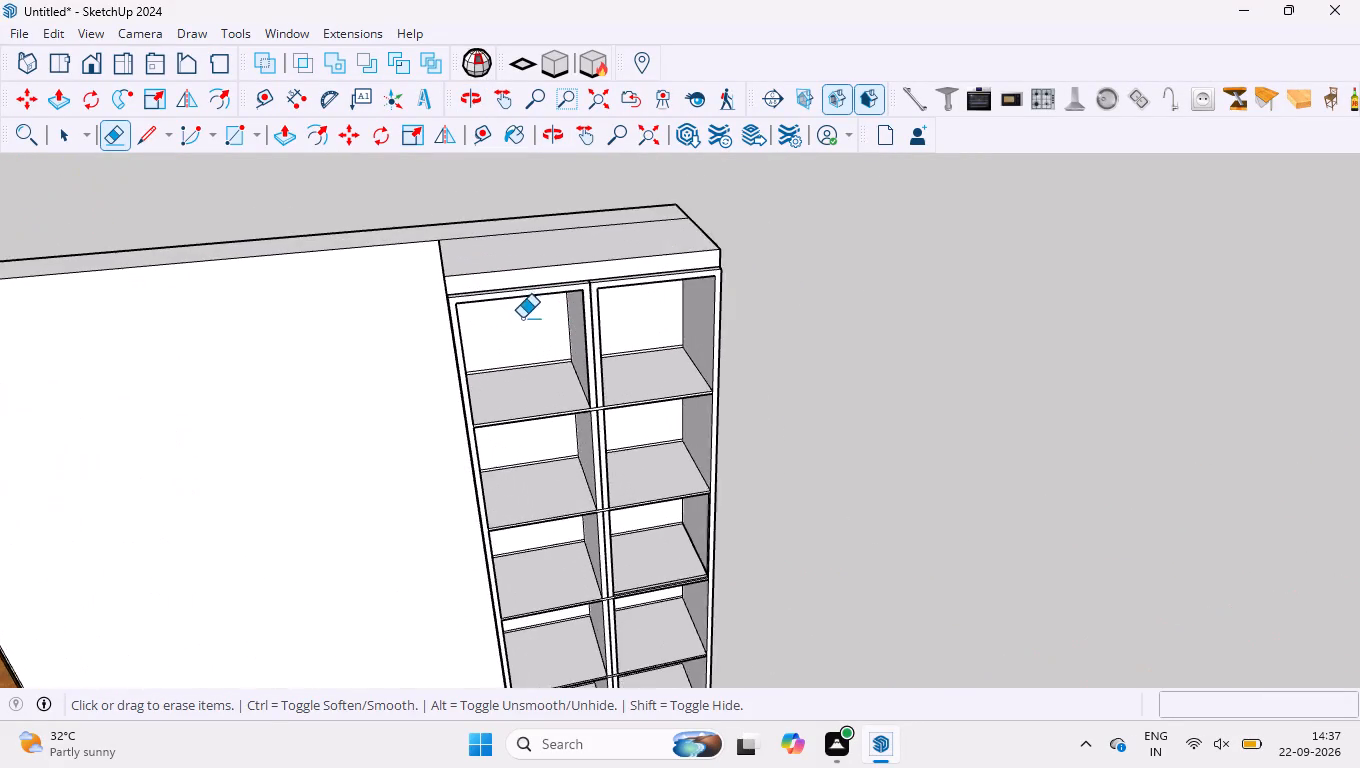
middle_click_drag(520, 294, 479, 314)
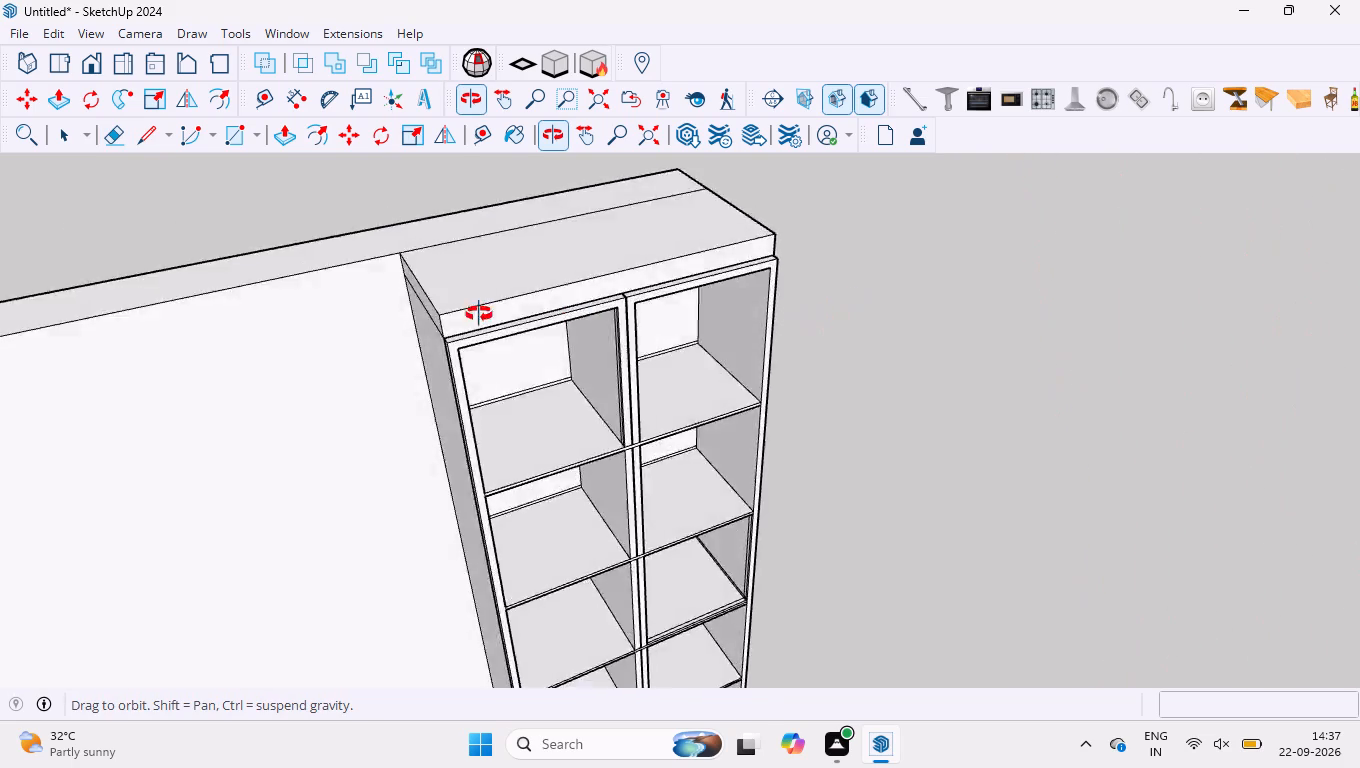
middle_click_drag(479, 314, 504, 254)
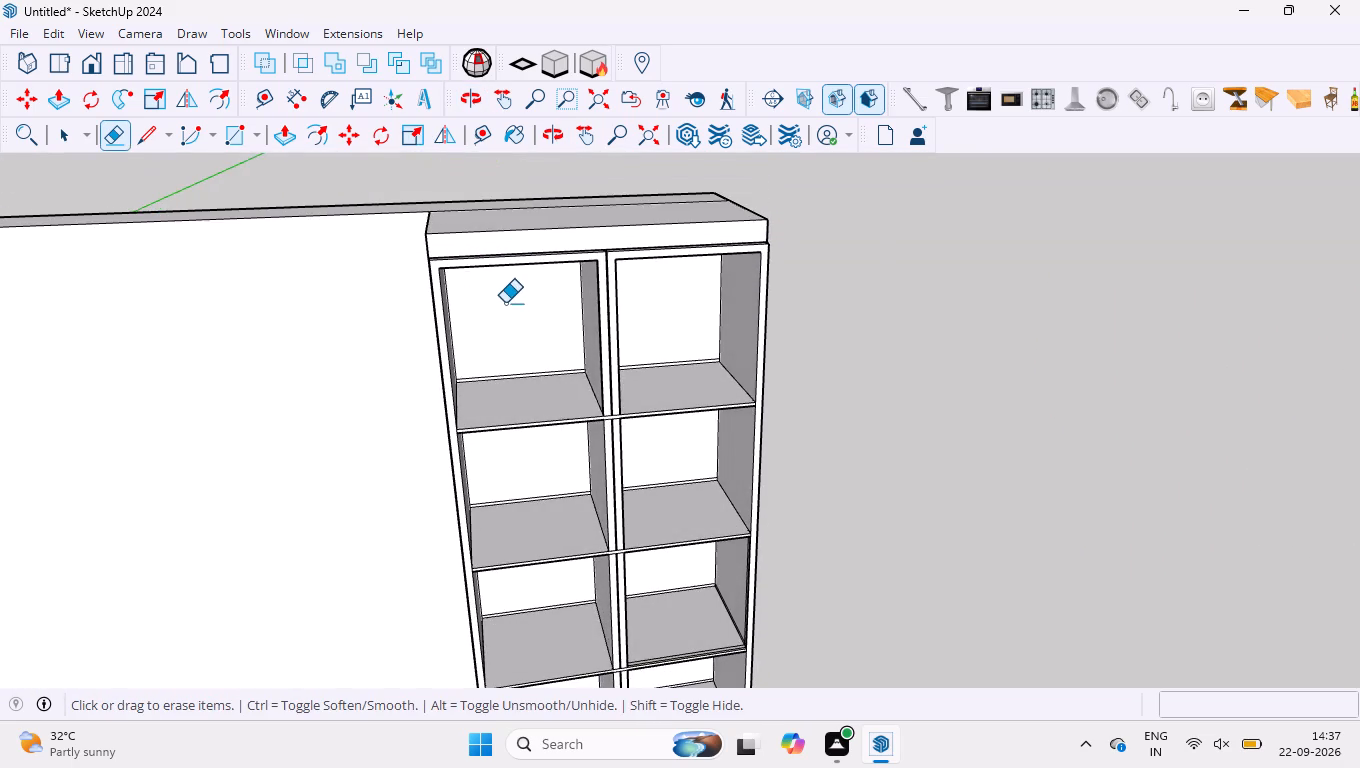
scroll(505, 303, "up", 4)
scroll(482, 259, "down", 12)
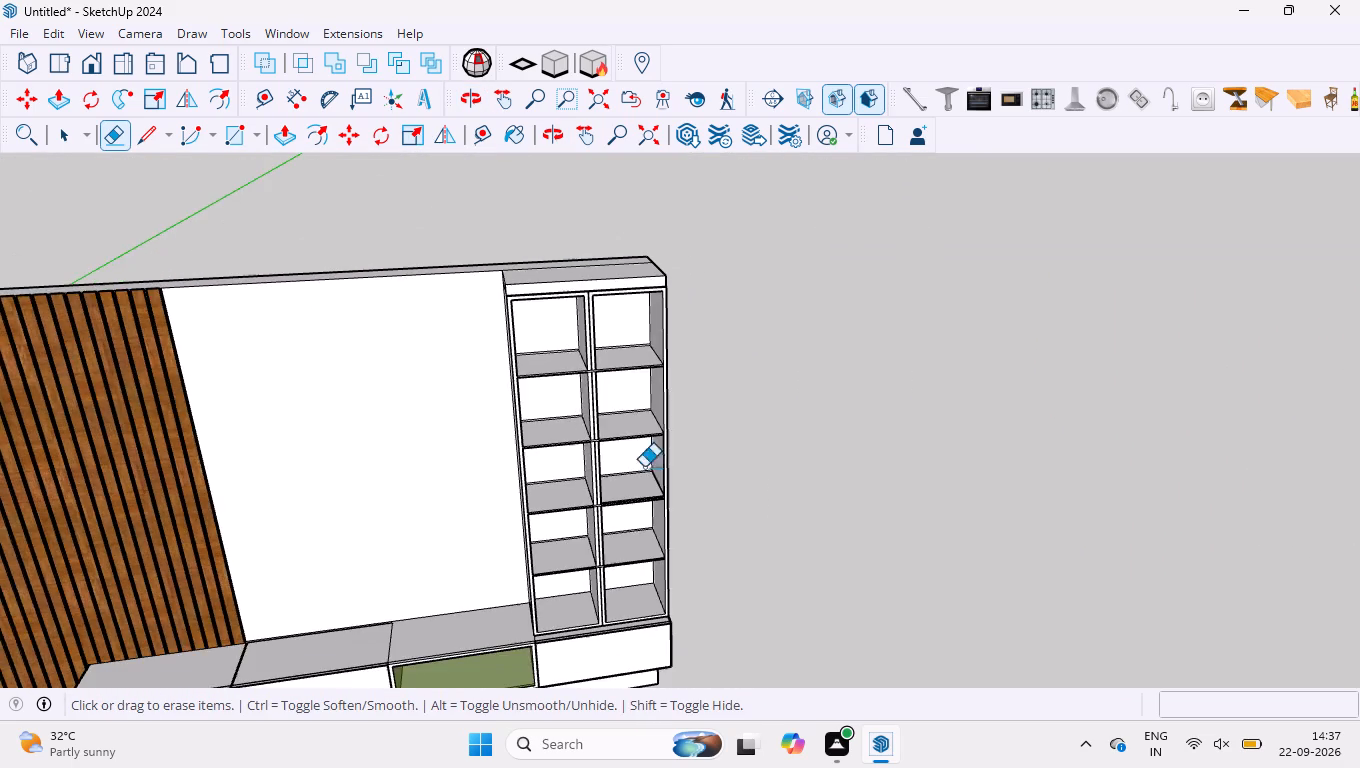
Erase the extra vertical lines and the line just above the floor on the outer side panel in the outer column's third compartment.
scroll(670, 593, "up", 14)
scroll(693, 414, "up", 12)
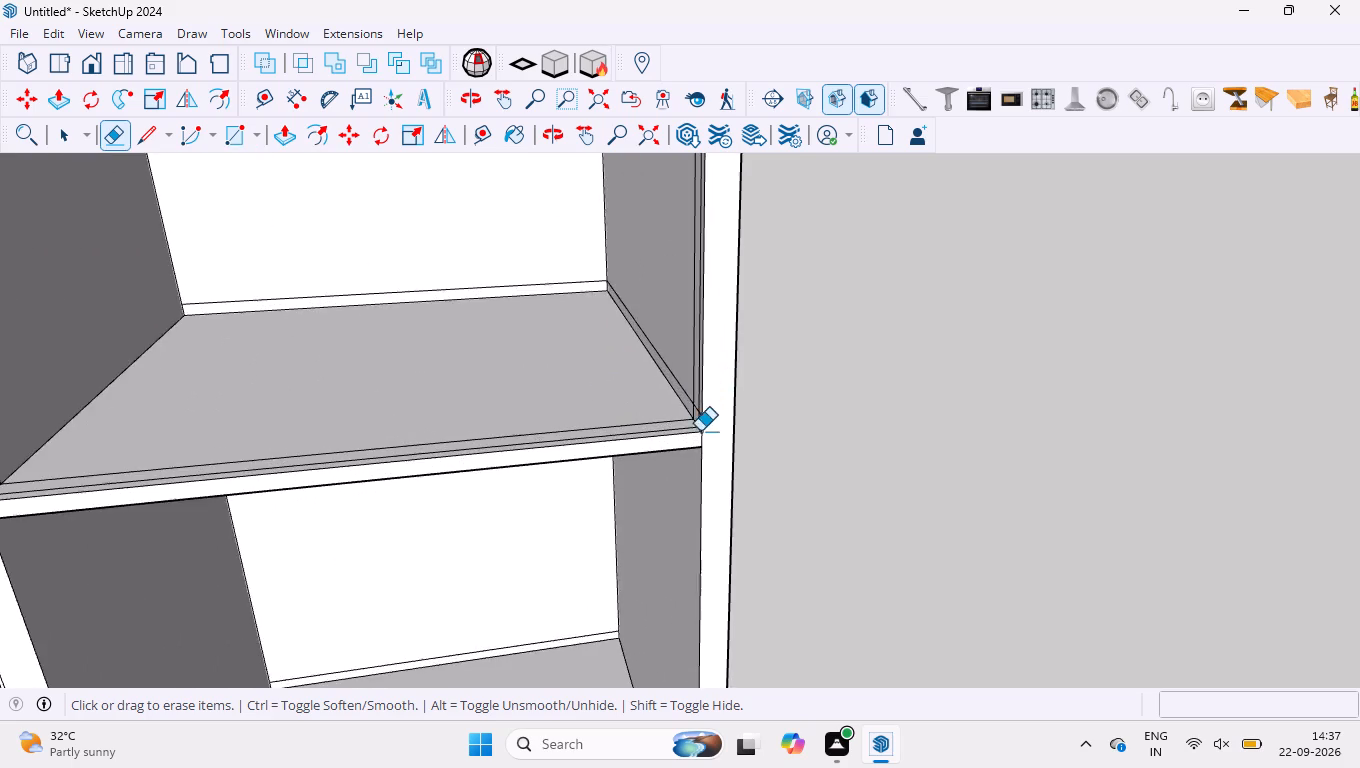
scroll(700, 431, "up", 20)
scroll(700, 431, "up", 5)
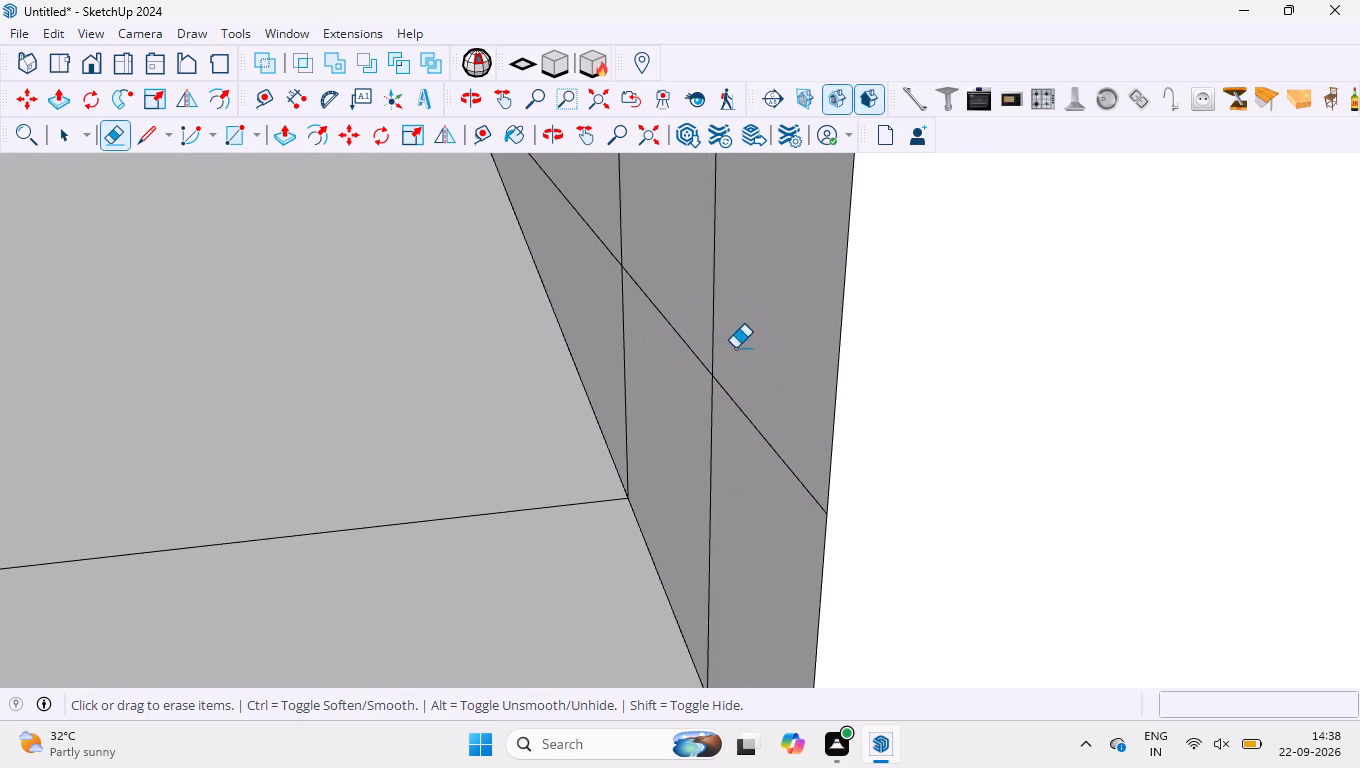
left_click_drag(727, 316, 645, 316)
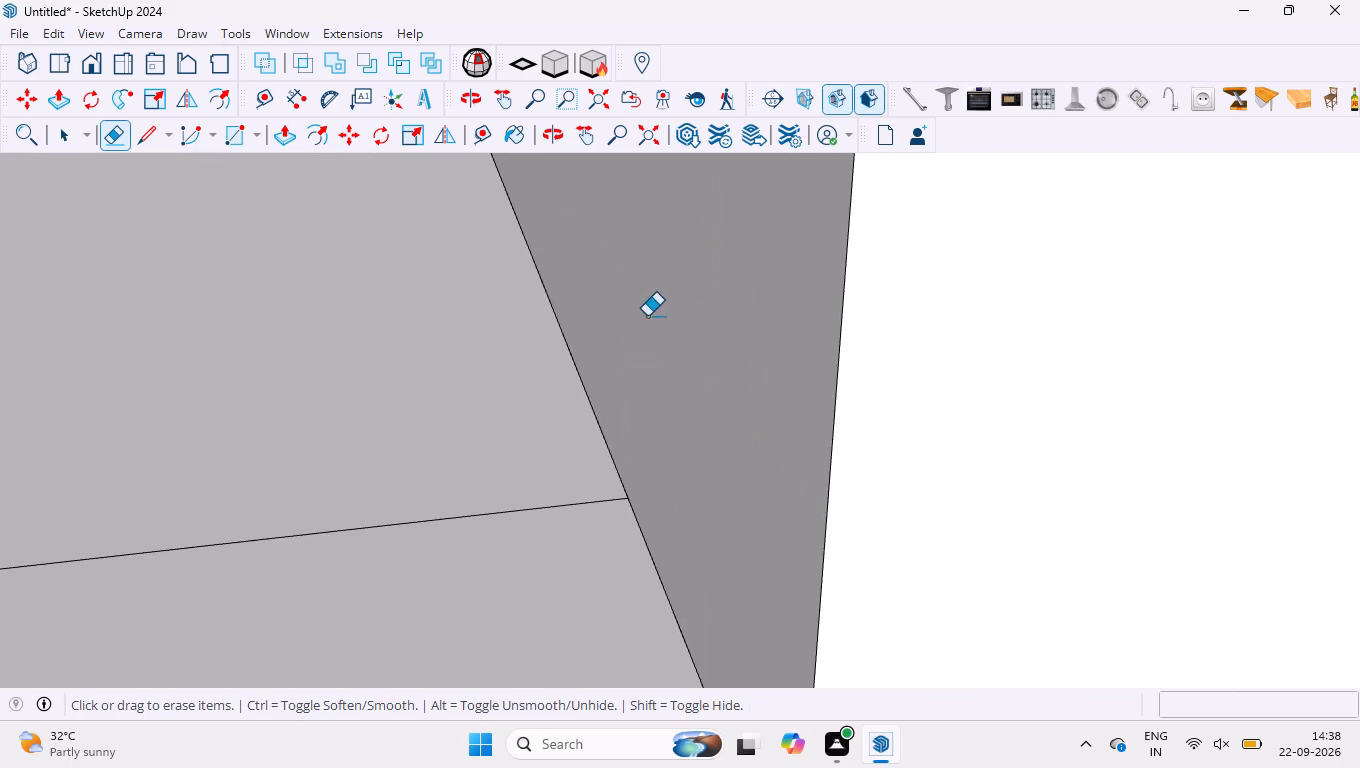
Erase the two extra lines along the floor's front edge in the outer column's third compartment.
scroll(413, 340, "down", 8)
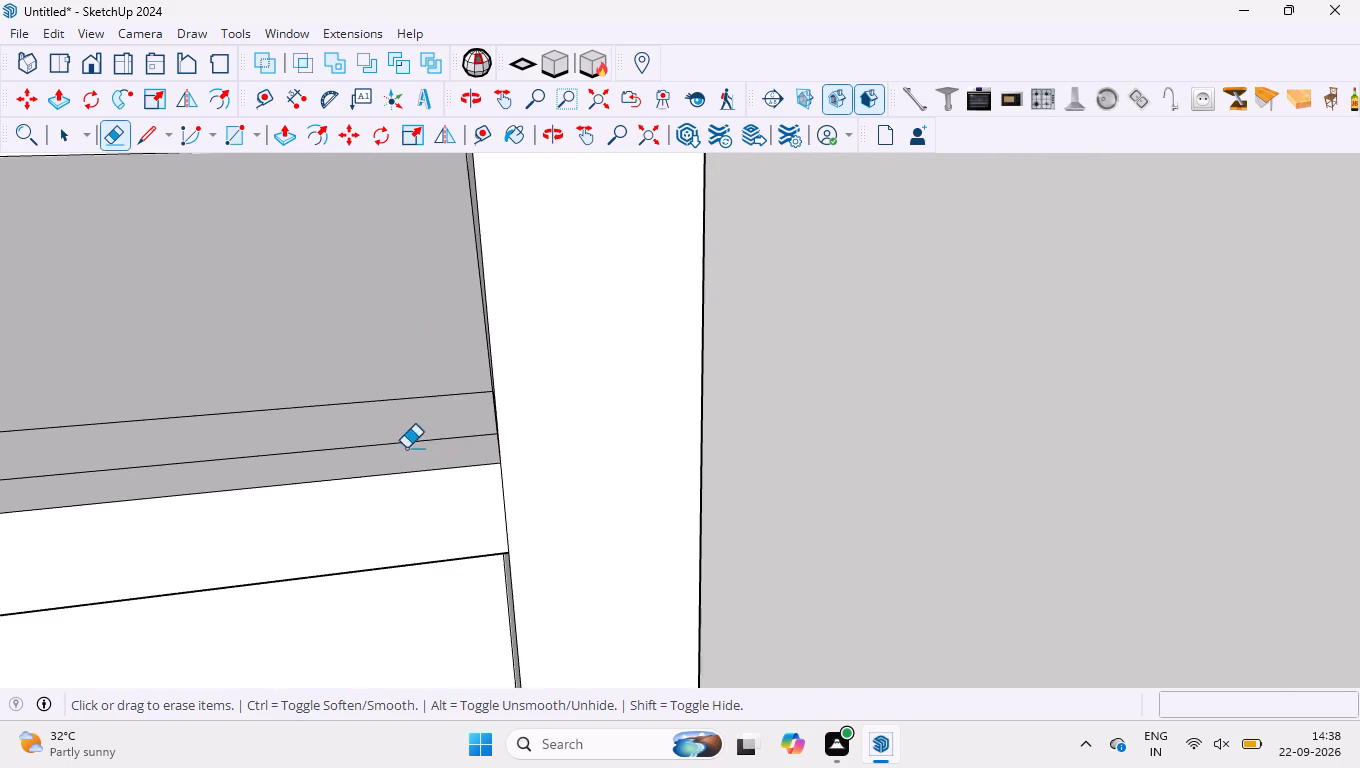
scroll(394, 437, "up", 8)
left_click_drag(419, 474, 317, 207)
scroll(608, 428, "down", 10)
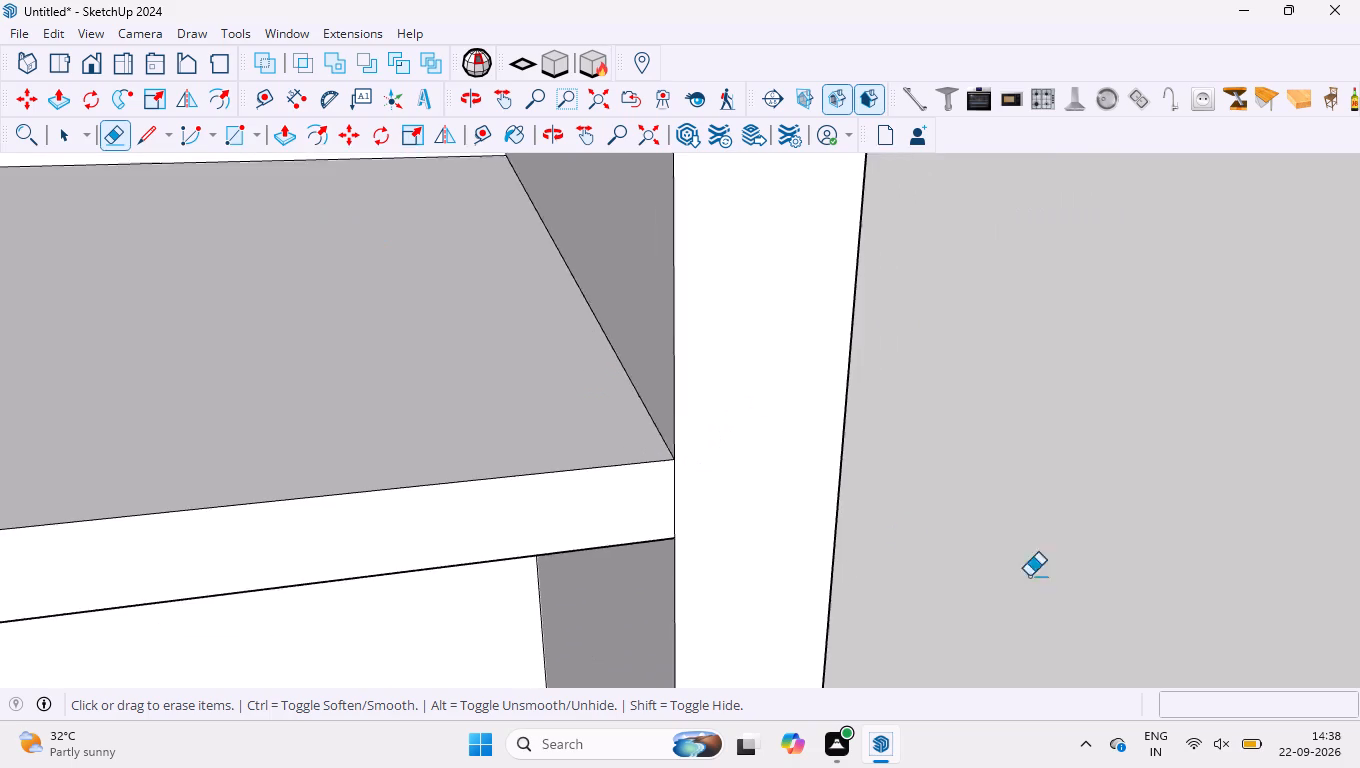
Erase the two extra vertical lines on the divider side of the outer column's third compartment.
scroll(1029, 576, "down", 10)
middle_click_drag(590, 433, 433, 411)
scroll(488, 427, "up", 7)
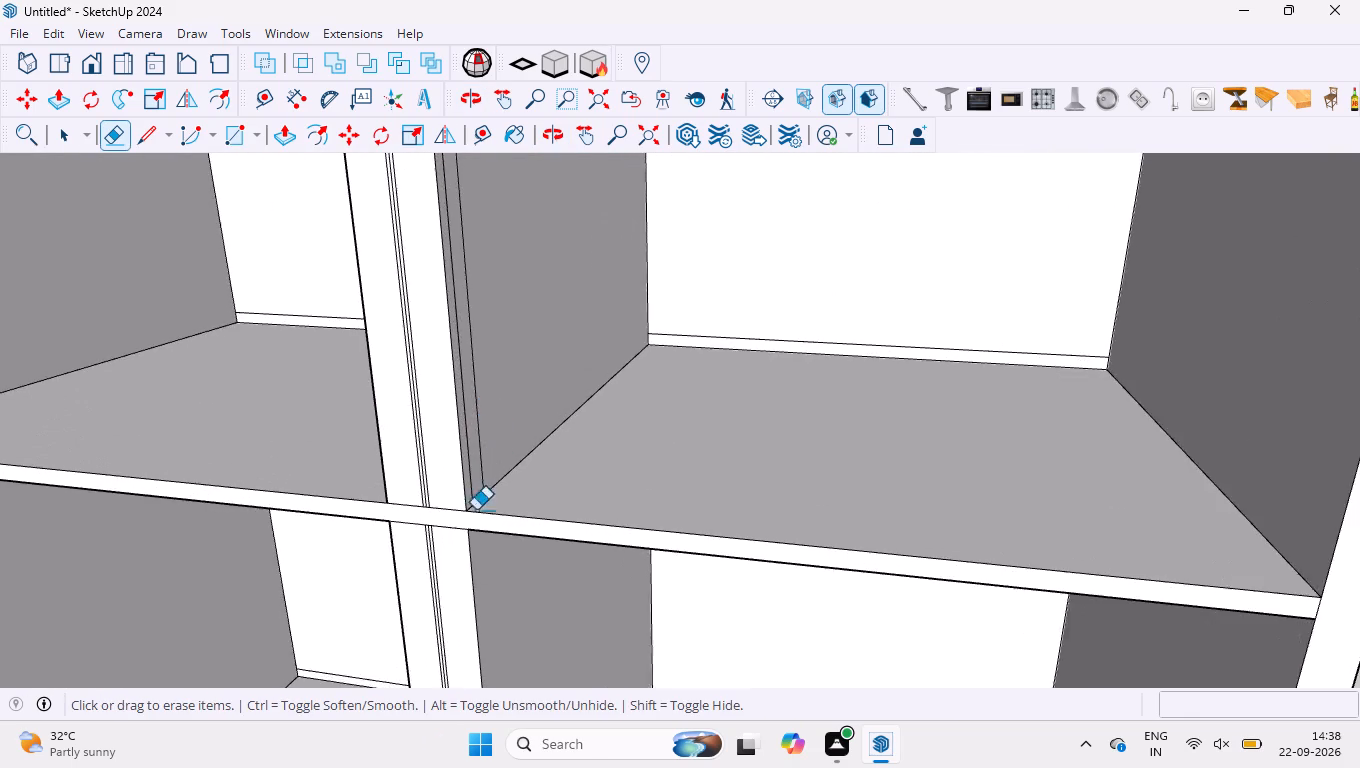
scroll(476, 510, "up", 15)
left_click_drag(480, 506, 628, 340)
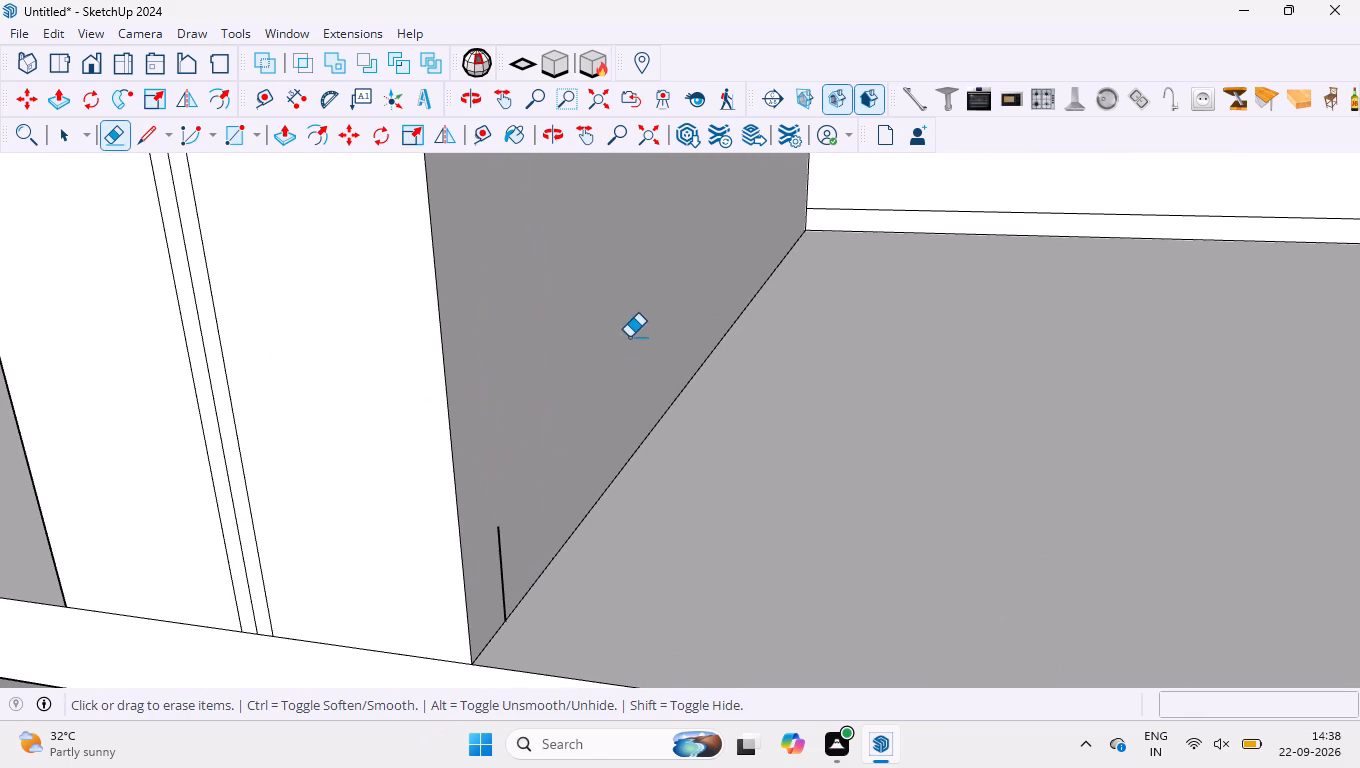
left_click_drag(489, 577, 540, 527)
scroll(543, 509, "down", 15)
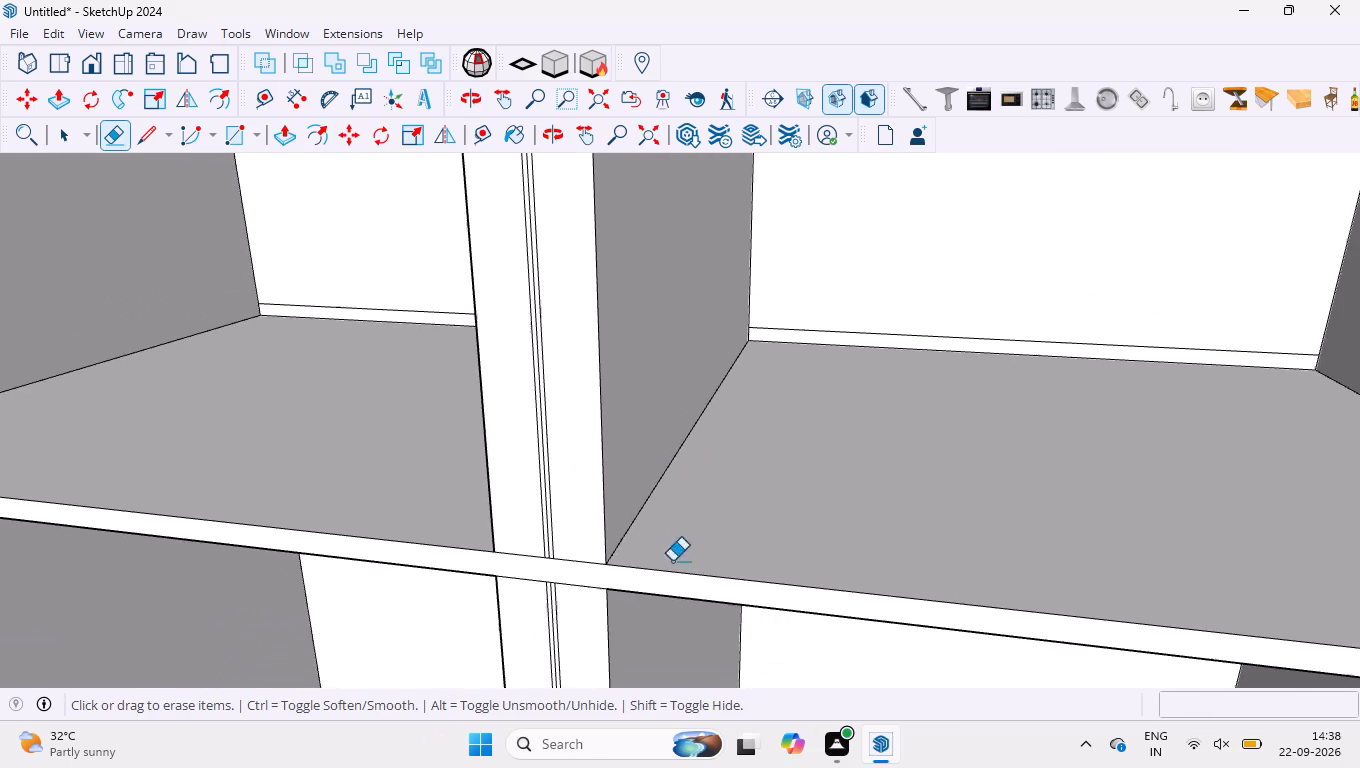
Erase the two extra vertical lines on the TV-wall side panel inside the inner column's bottom compartment.
middle_click_drag(291, 419, 473, 403)
scroll(570, 368, "down", 4)
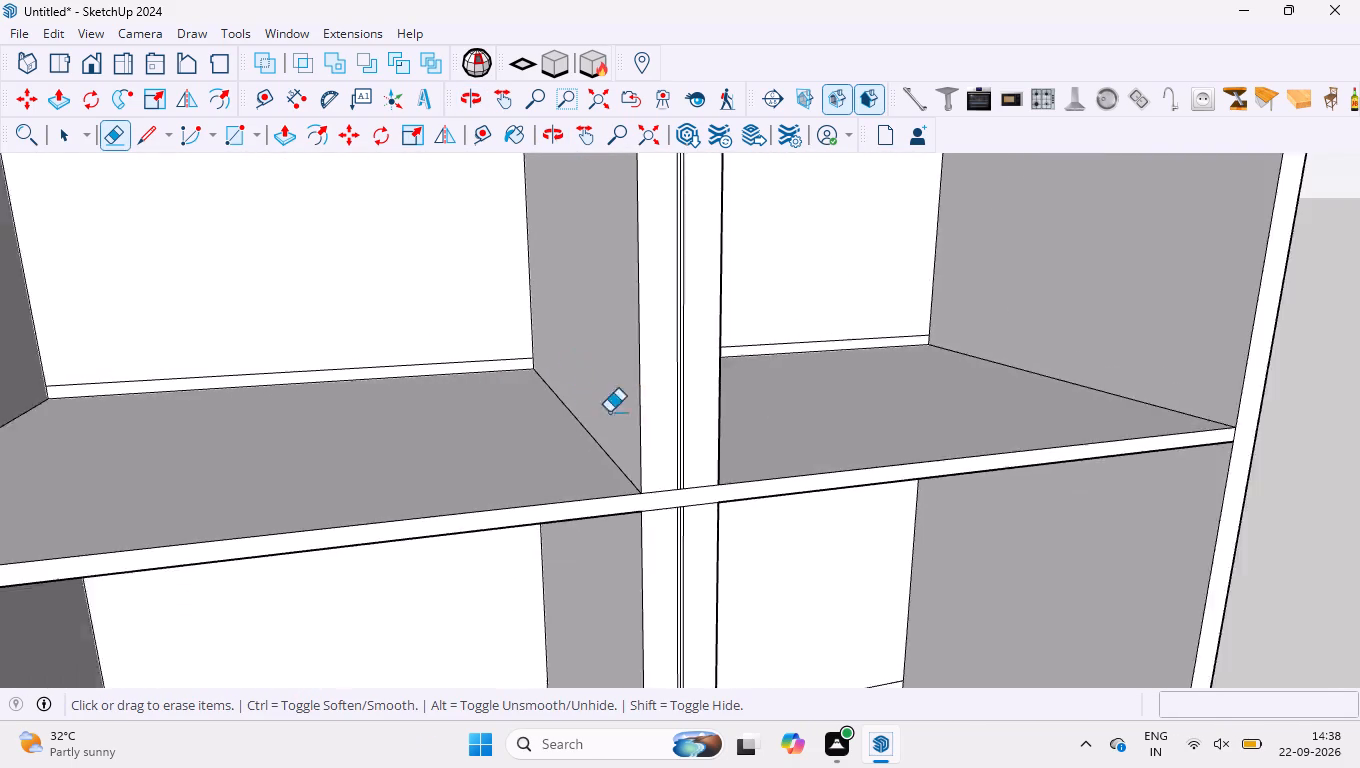
scroll(609, 412, "down", 11)
scroll(713, 661, "up", 4)
scroll(554, 520, "down", 6)
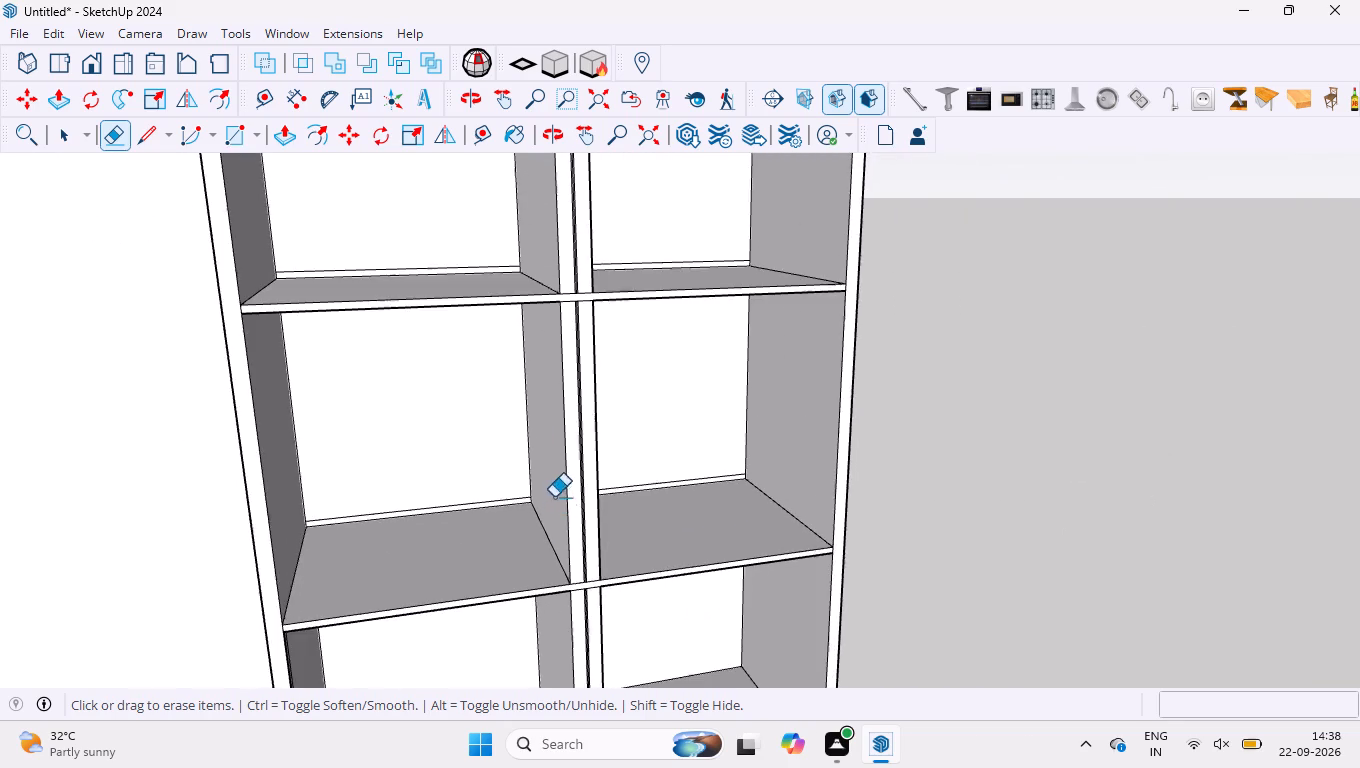
scroll(554, 497, "down", 8)
scroll(627, 535, "down", 5)
scroll(630, 605, "up", 12)
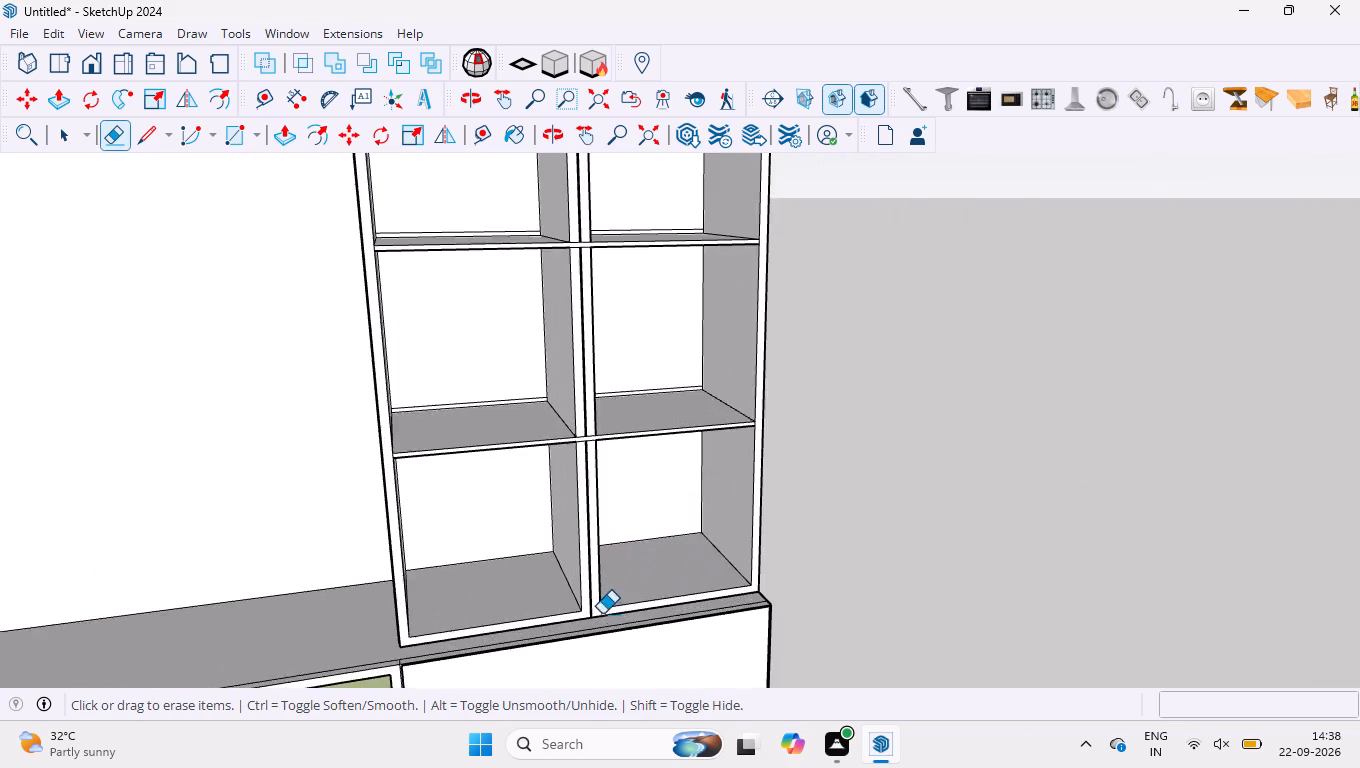
scroll(602, 614, "up", 9)
middle_click_drag(662, 574, 453, 581)
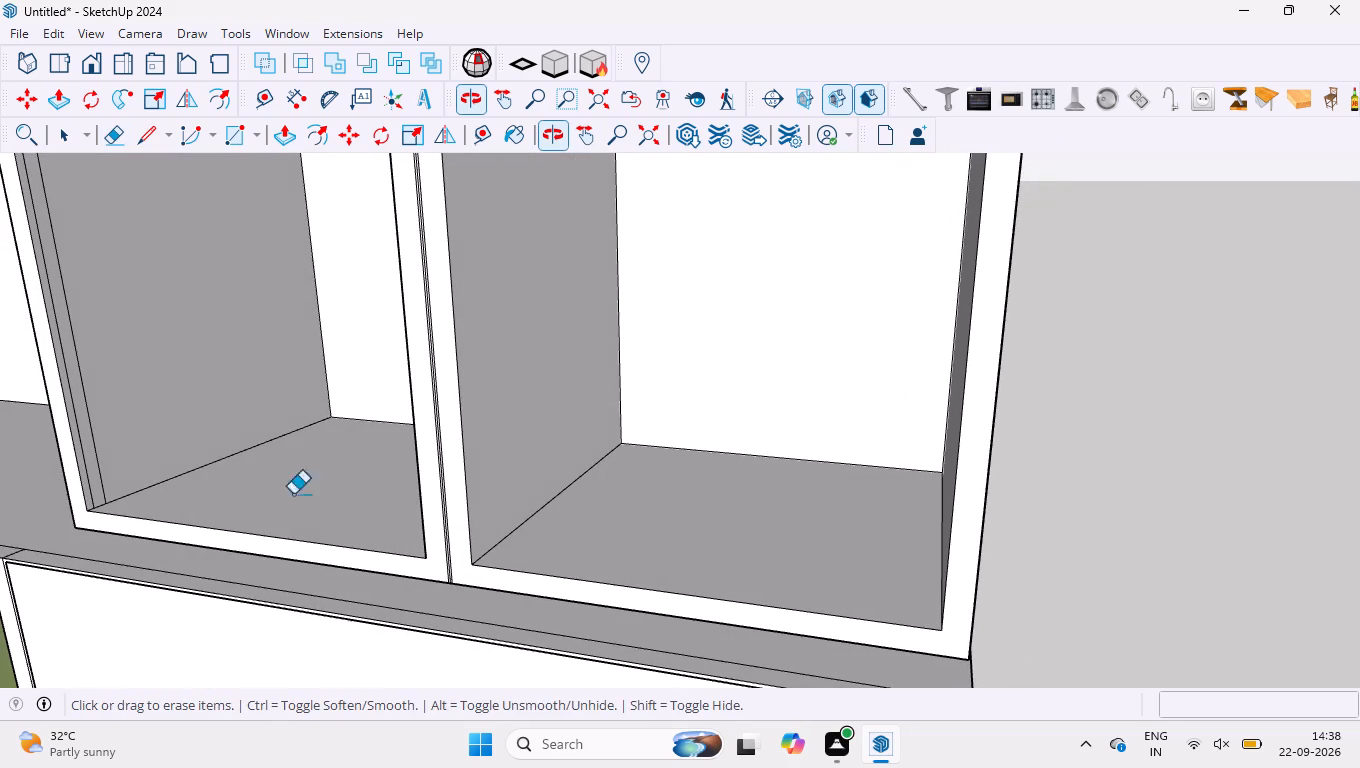
scroll(31, 433, "up", 10)
left_click_drag(120, 497, 240, 452)
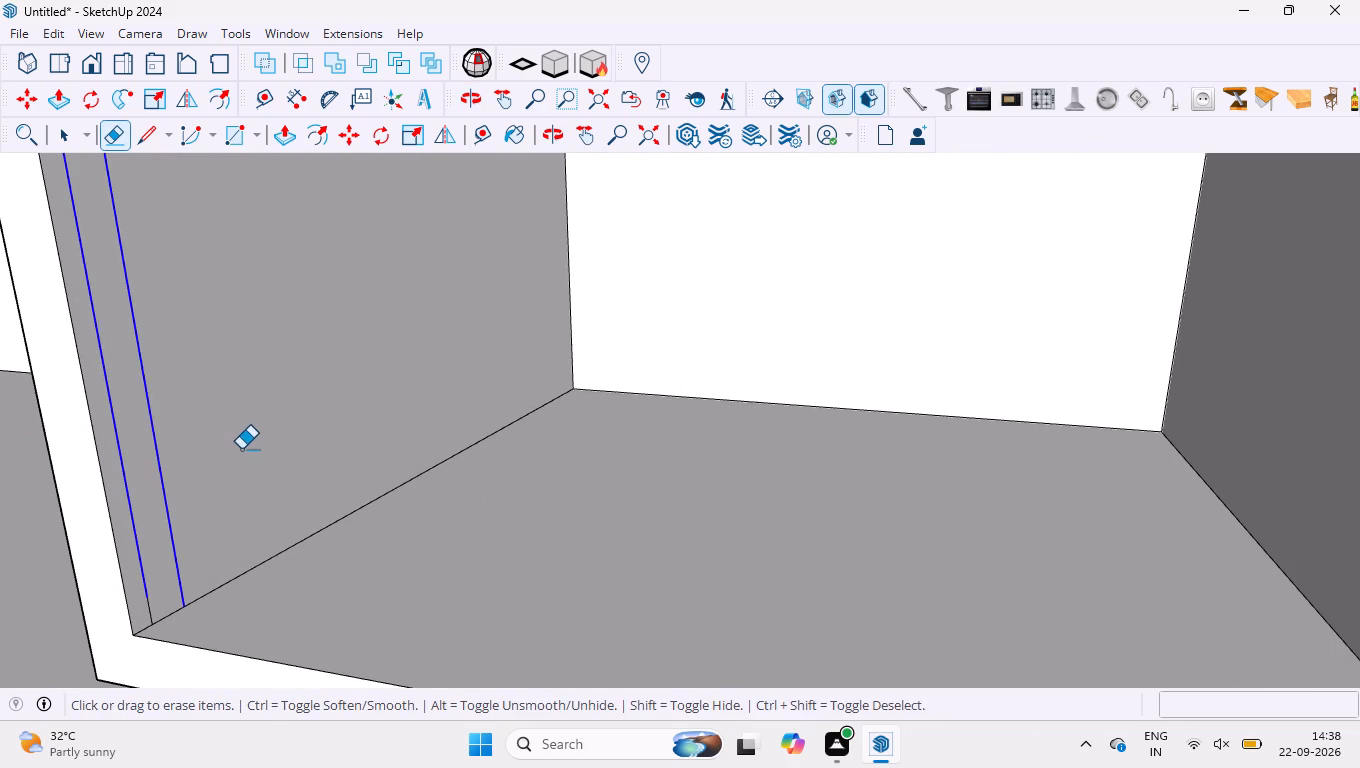
scroll(158, 604, "up", 9)
left_click_drag(137, 624, 188, 588)
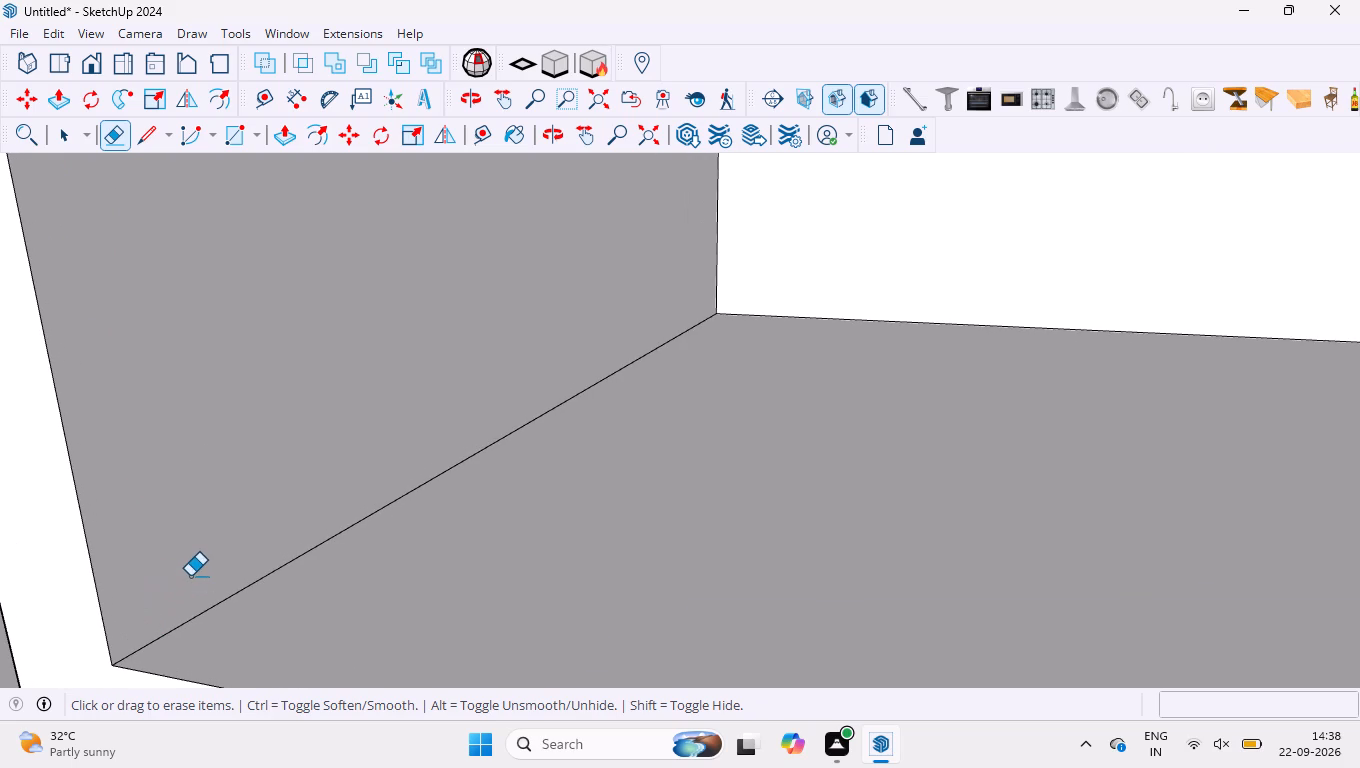
key("space")
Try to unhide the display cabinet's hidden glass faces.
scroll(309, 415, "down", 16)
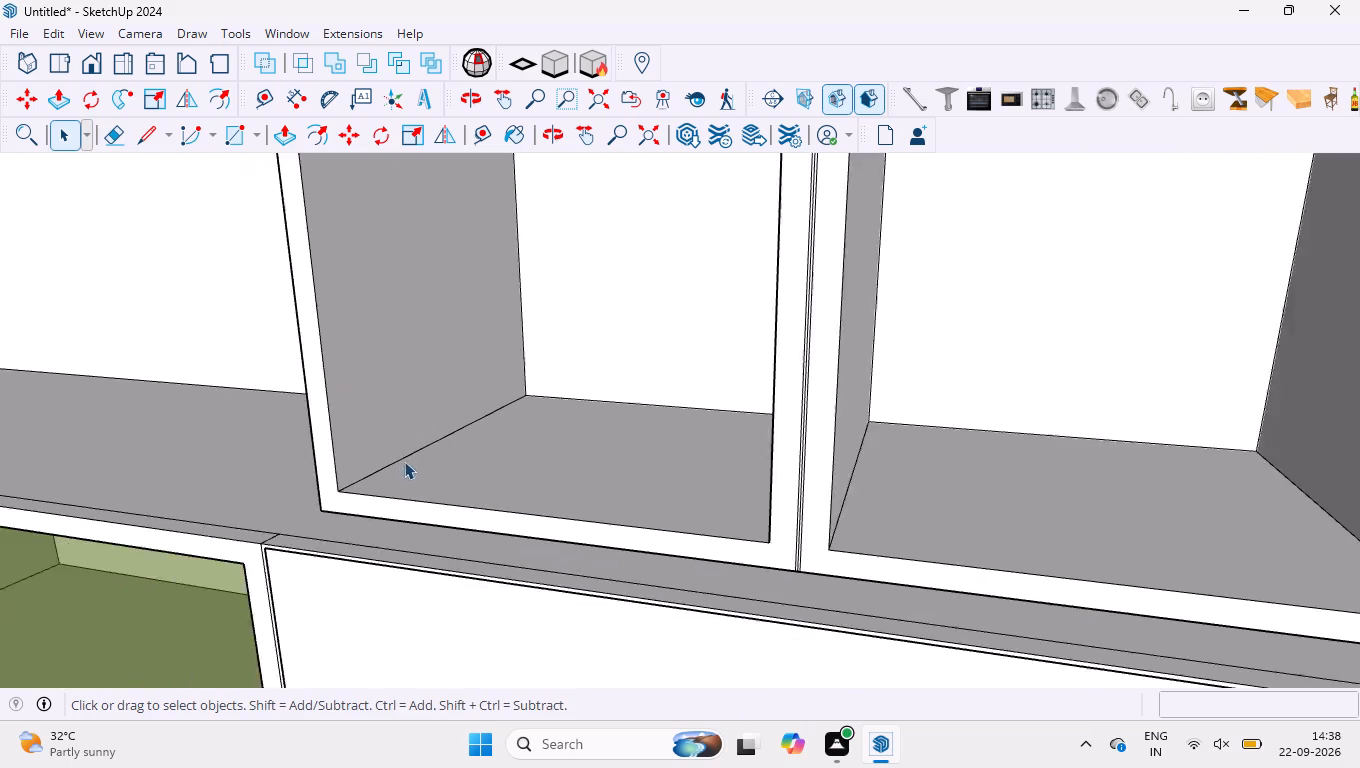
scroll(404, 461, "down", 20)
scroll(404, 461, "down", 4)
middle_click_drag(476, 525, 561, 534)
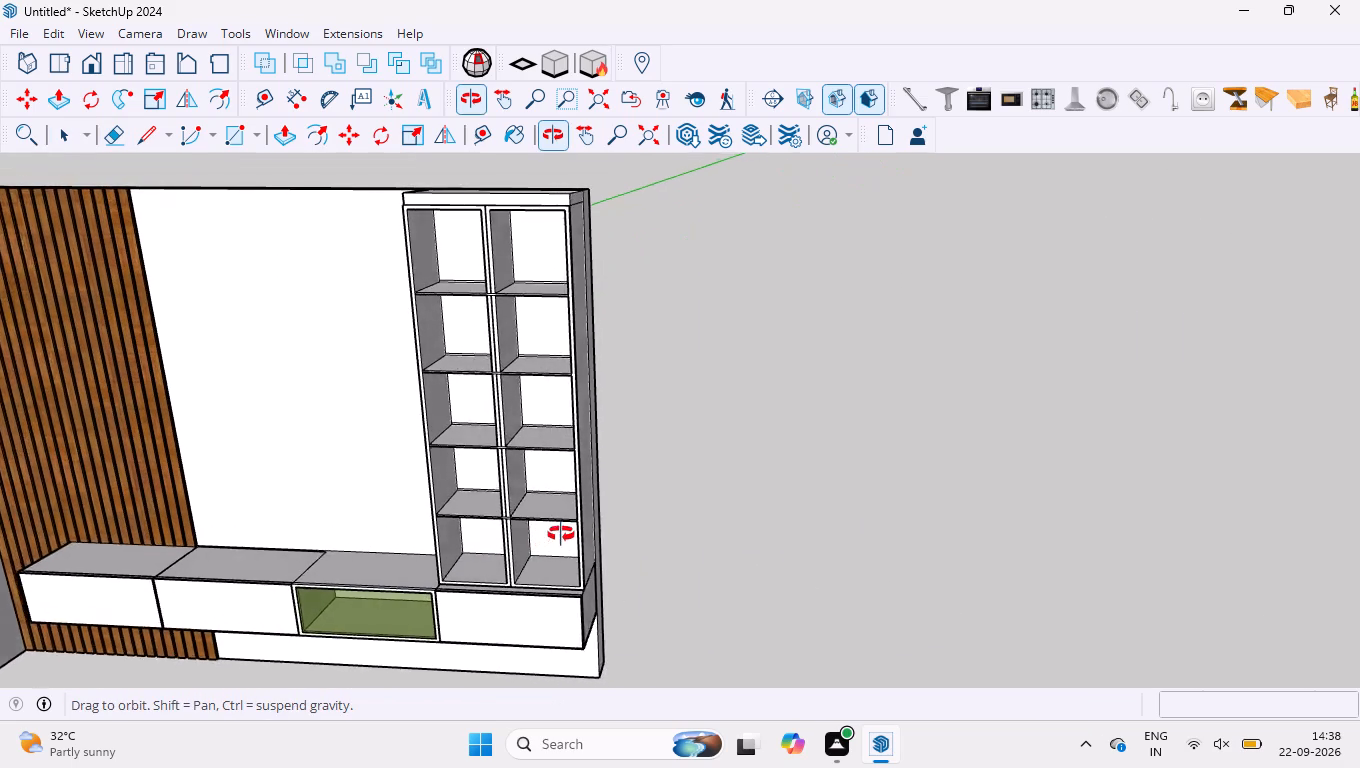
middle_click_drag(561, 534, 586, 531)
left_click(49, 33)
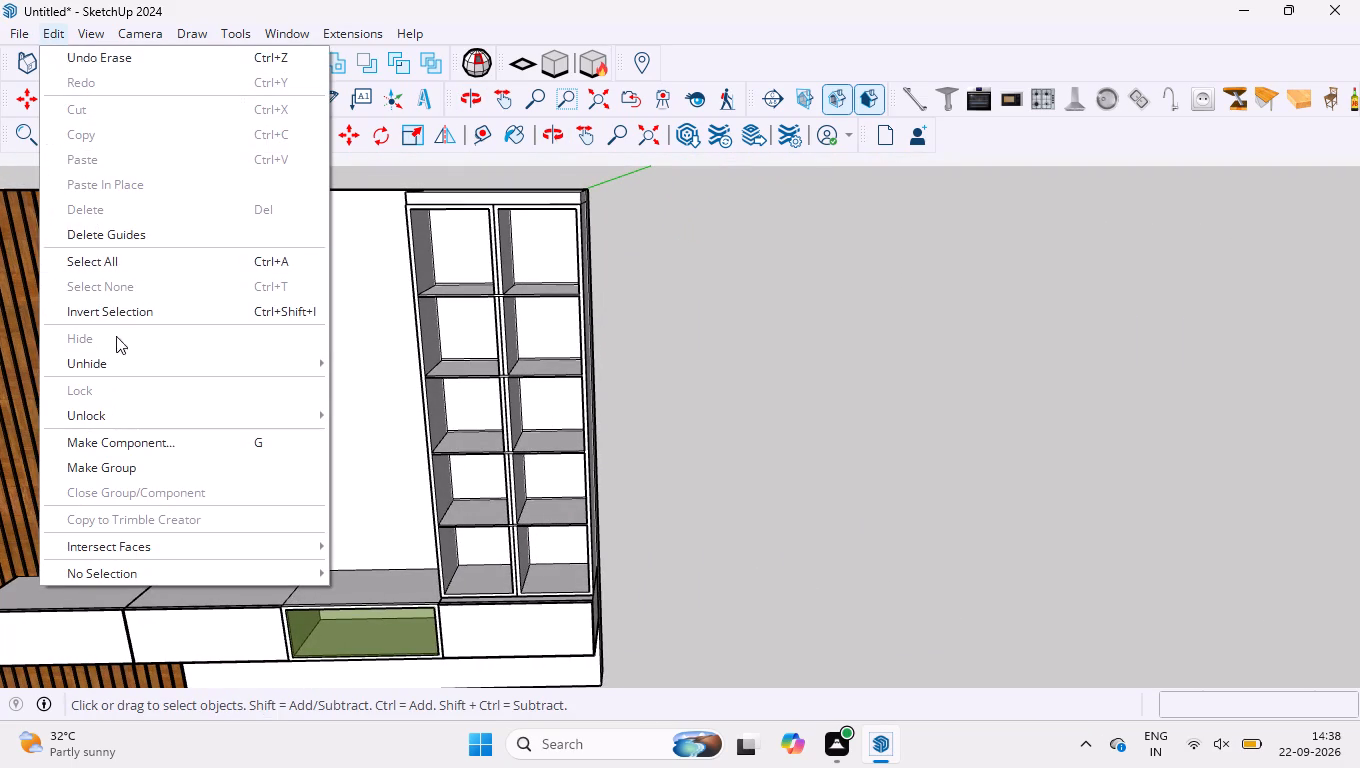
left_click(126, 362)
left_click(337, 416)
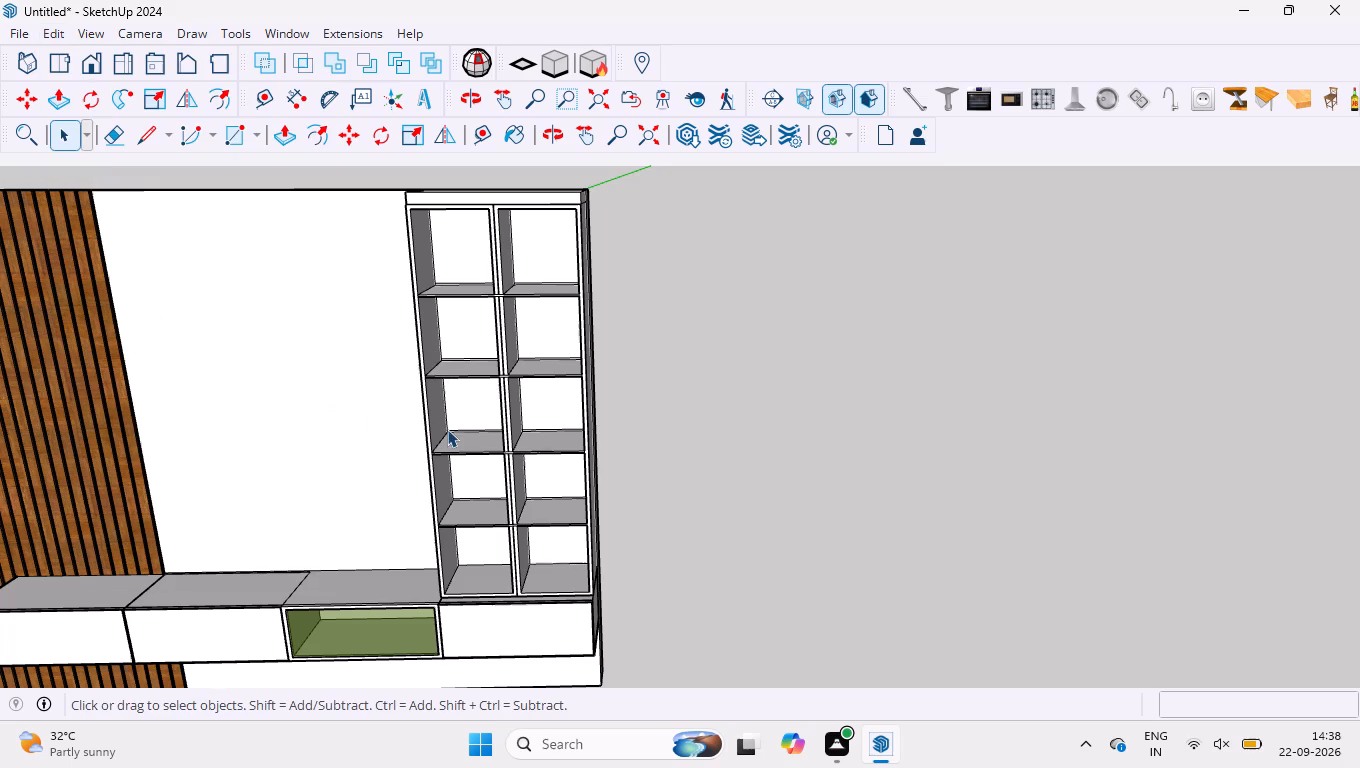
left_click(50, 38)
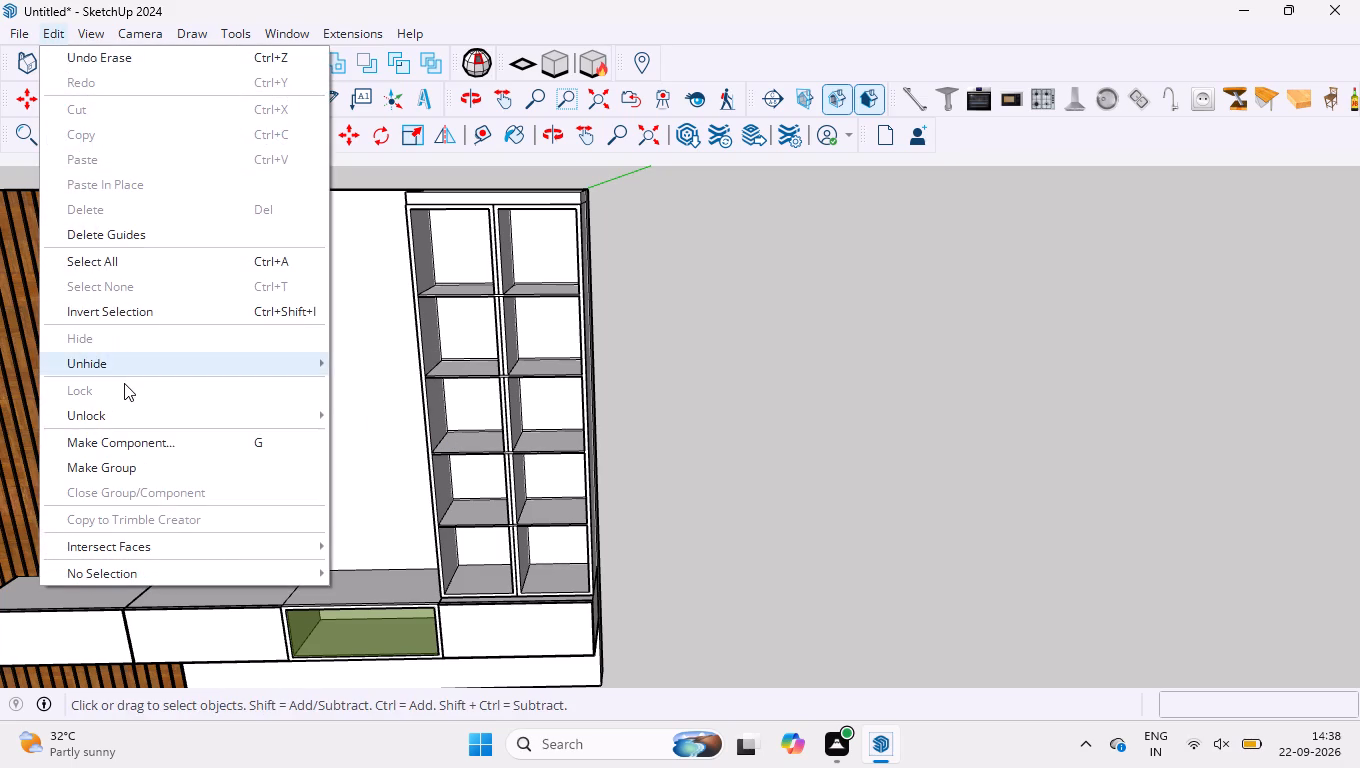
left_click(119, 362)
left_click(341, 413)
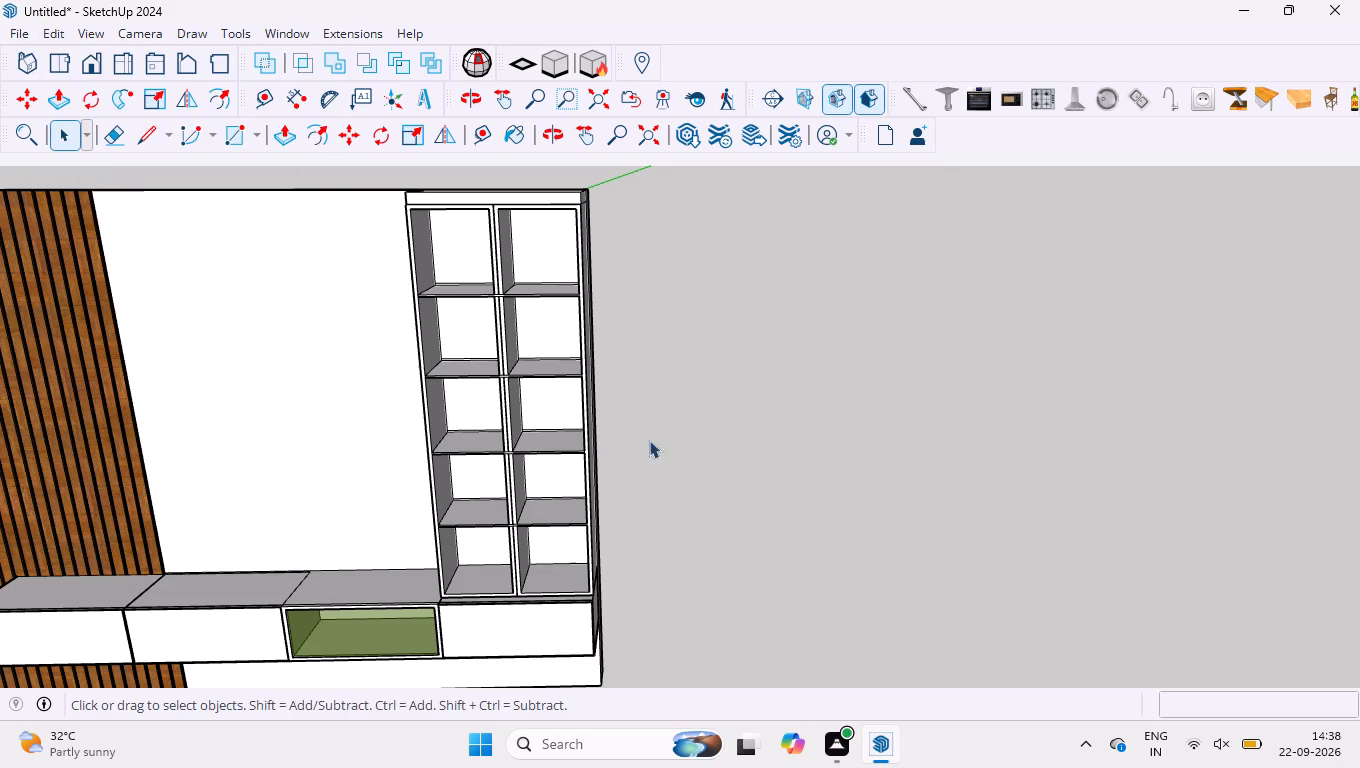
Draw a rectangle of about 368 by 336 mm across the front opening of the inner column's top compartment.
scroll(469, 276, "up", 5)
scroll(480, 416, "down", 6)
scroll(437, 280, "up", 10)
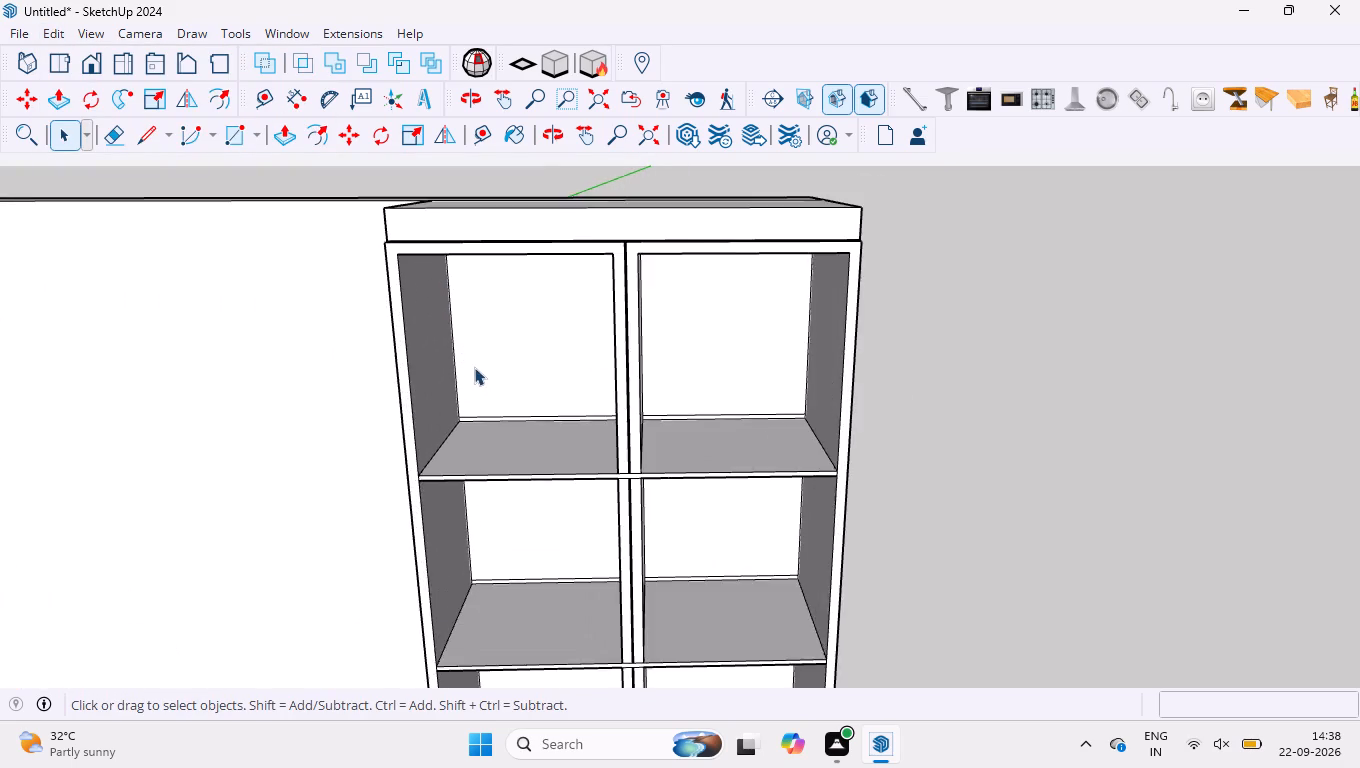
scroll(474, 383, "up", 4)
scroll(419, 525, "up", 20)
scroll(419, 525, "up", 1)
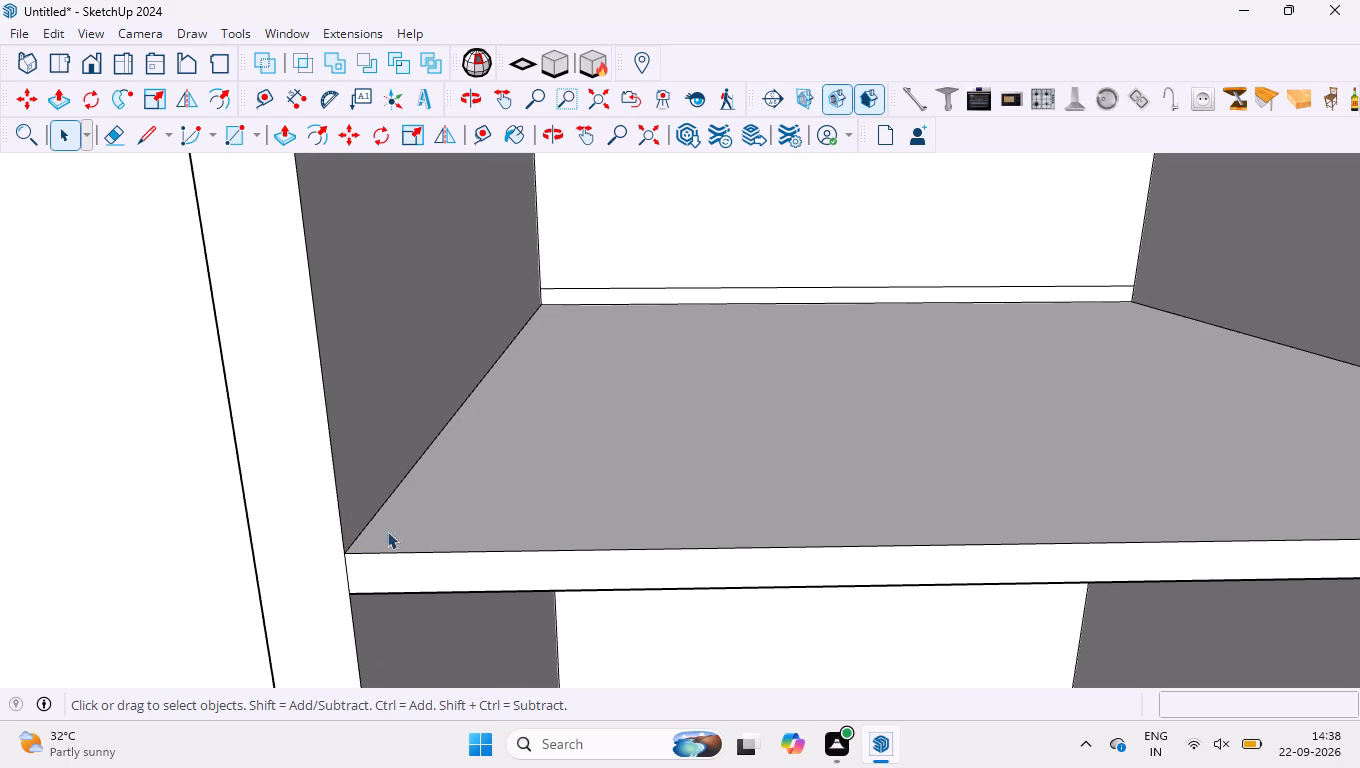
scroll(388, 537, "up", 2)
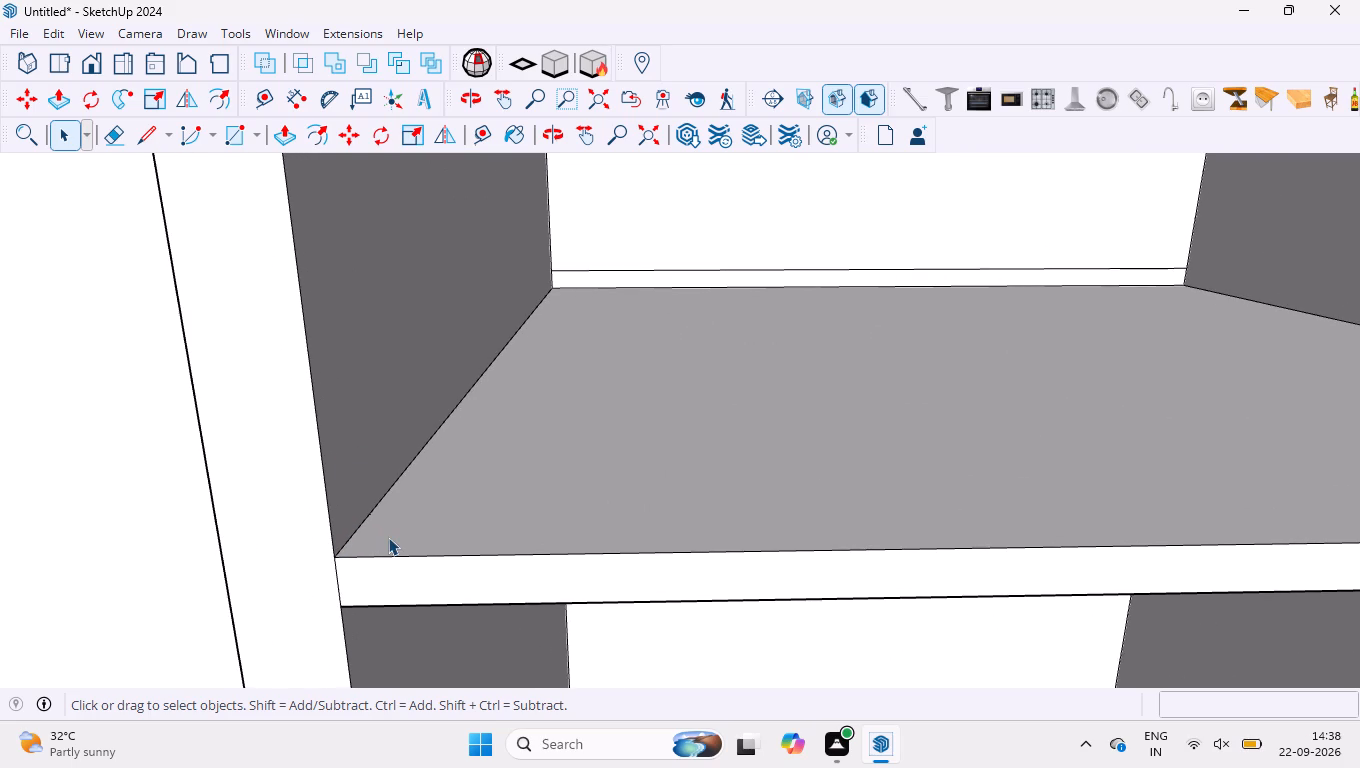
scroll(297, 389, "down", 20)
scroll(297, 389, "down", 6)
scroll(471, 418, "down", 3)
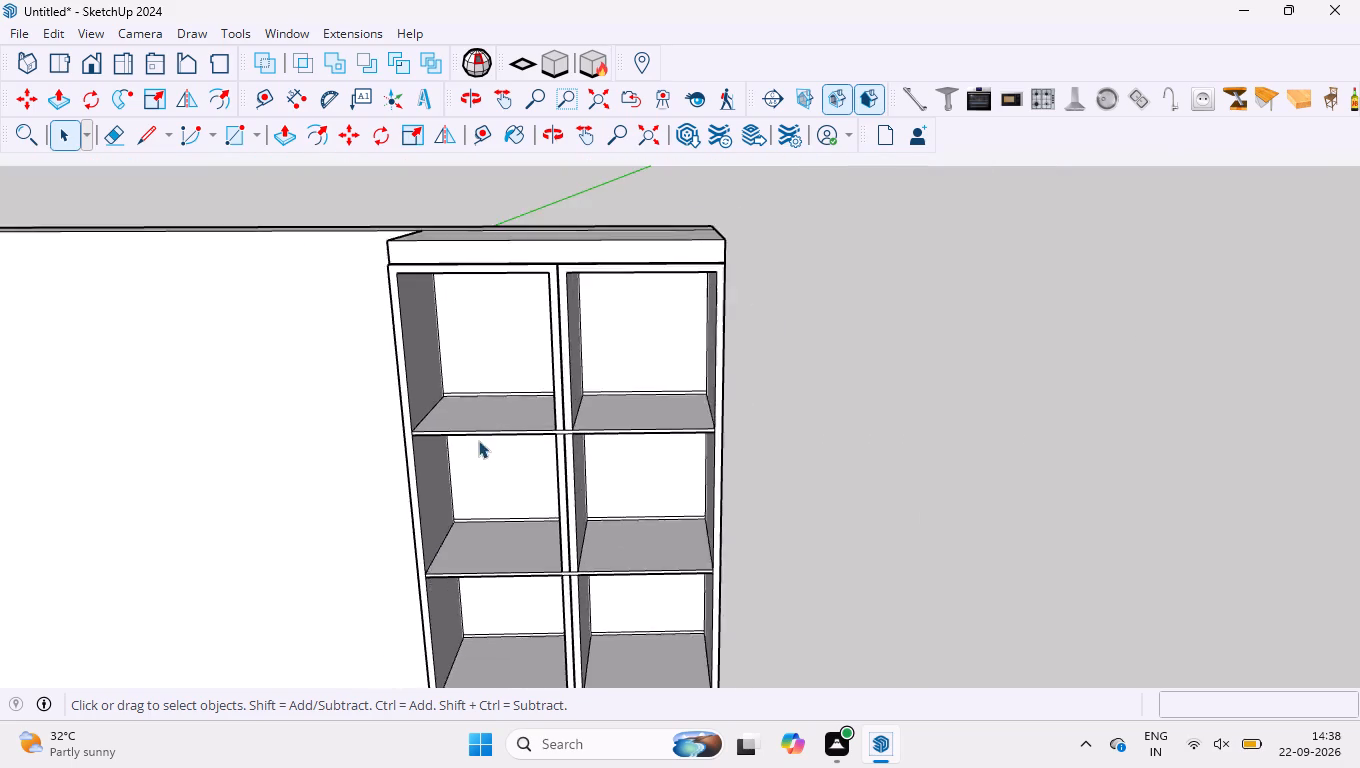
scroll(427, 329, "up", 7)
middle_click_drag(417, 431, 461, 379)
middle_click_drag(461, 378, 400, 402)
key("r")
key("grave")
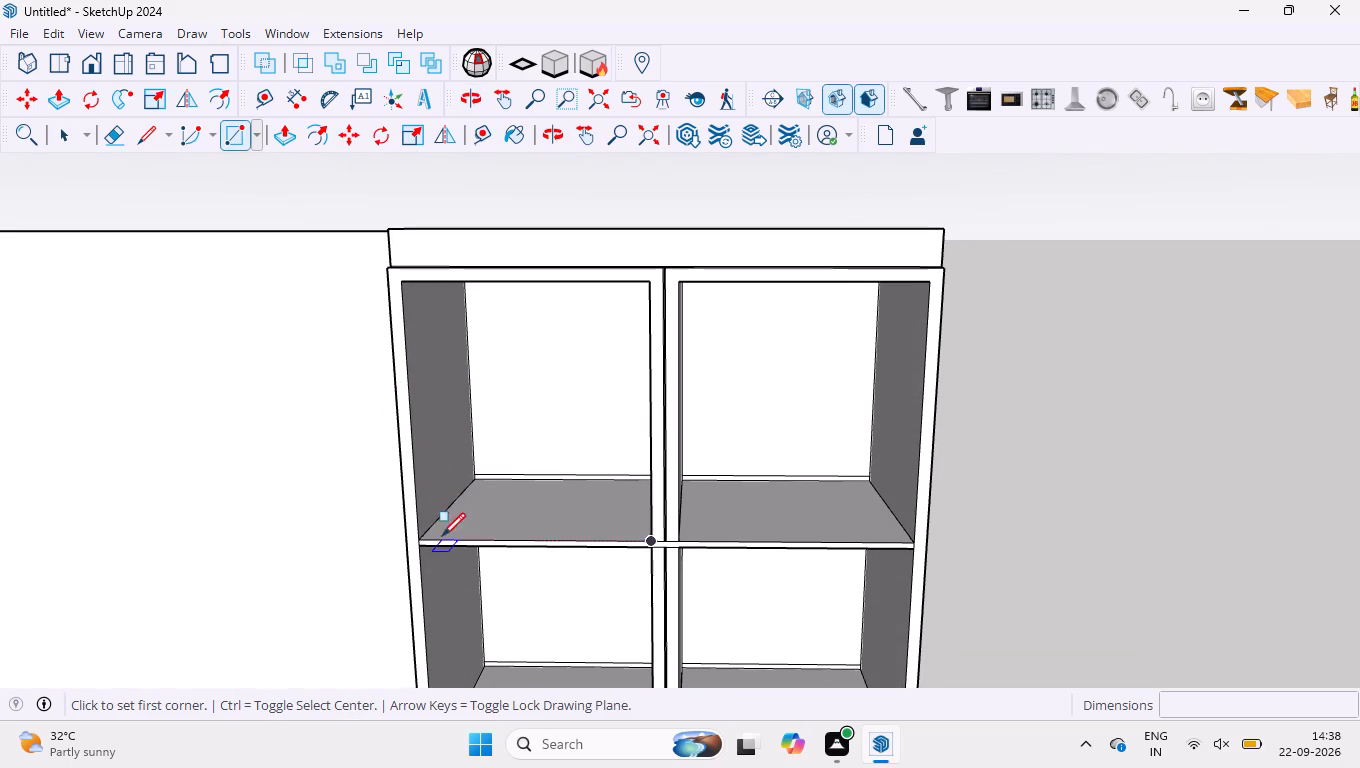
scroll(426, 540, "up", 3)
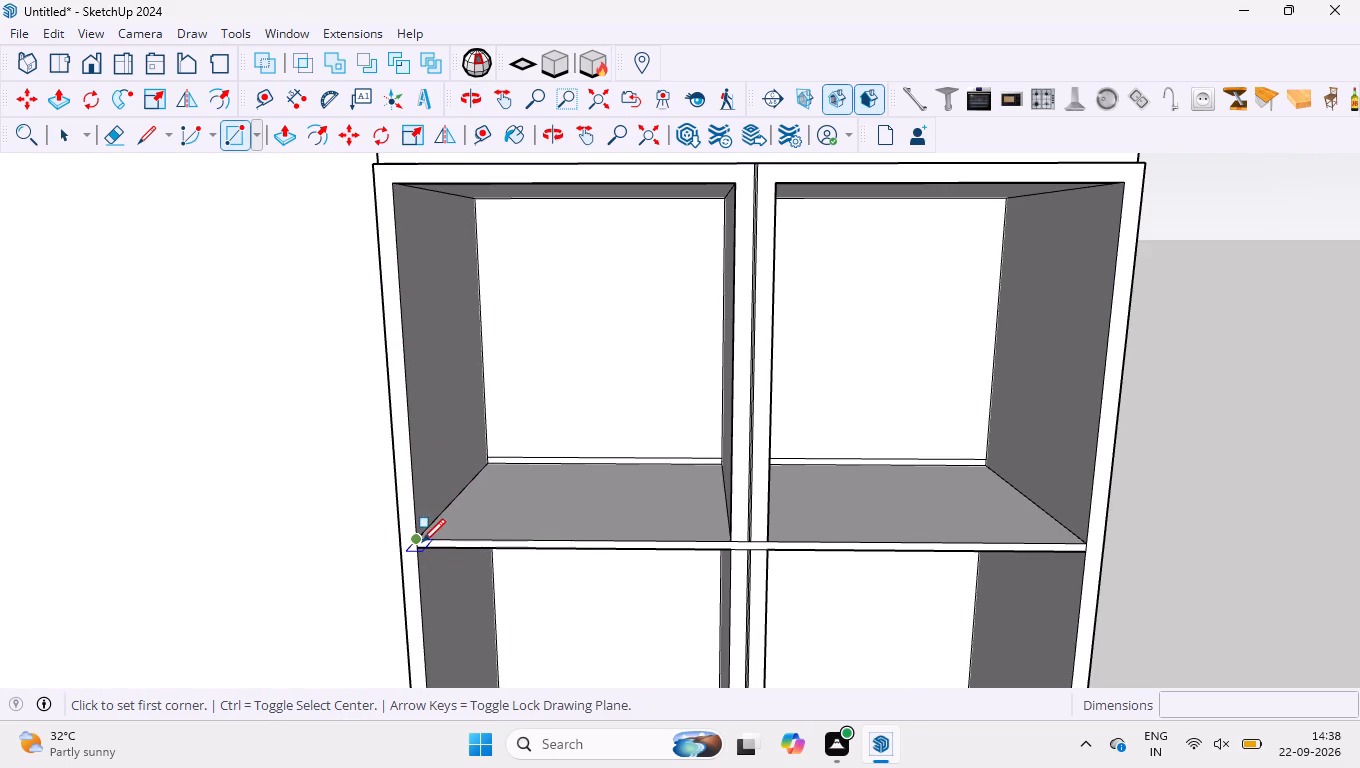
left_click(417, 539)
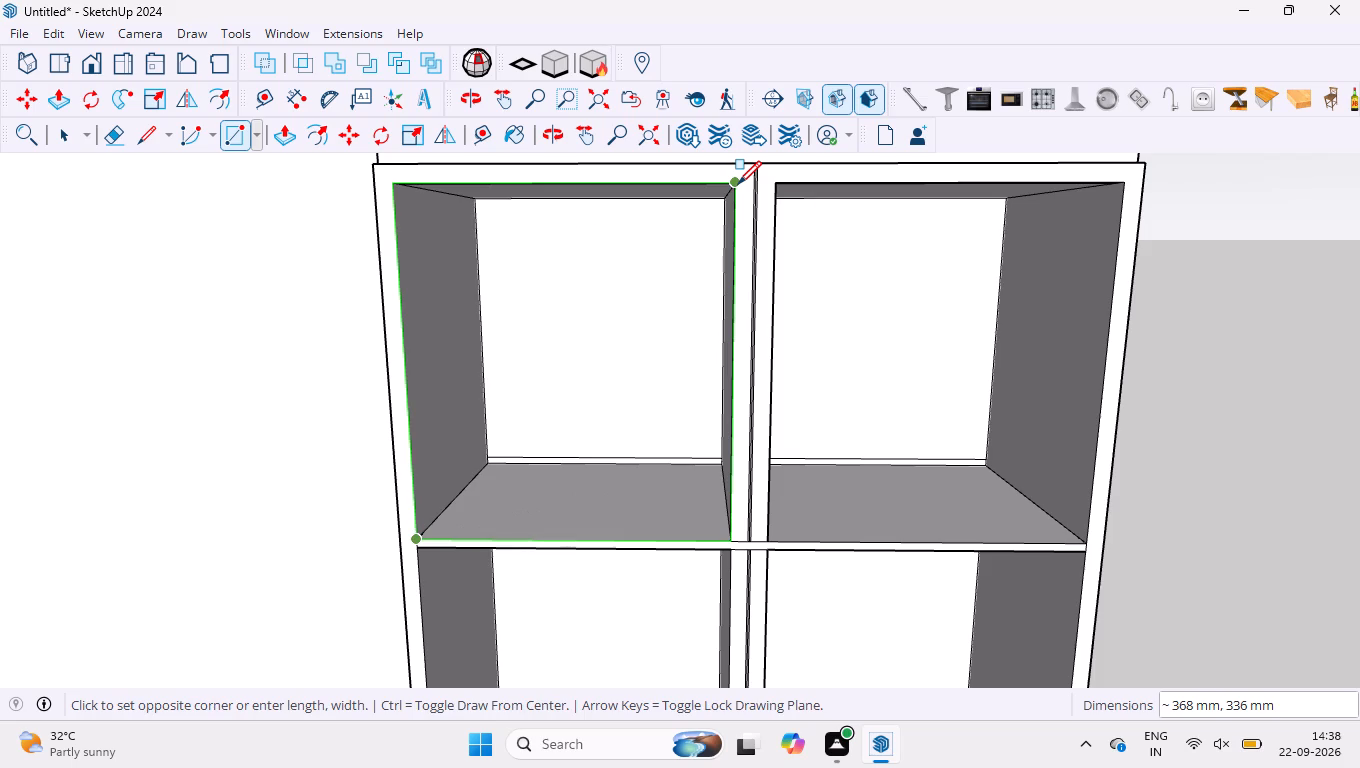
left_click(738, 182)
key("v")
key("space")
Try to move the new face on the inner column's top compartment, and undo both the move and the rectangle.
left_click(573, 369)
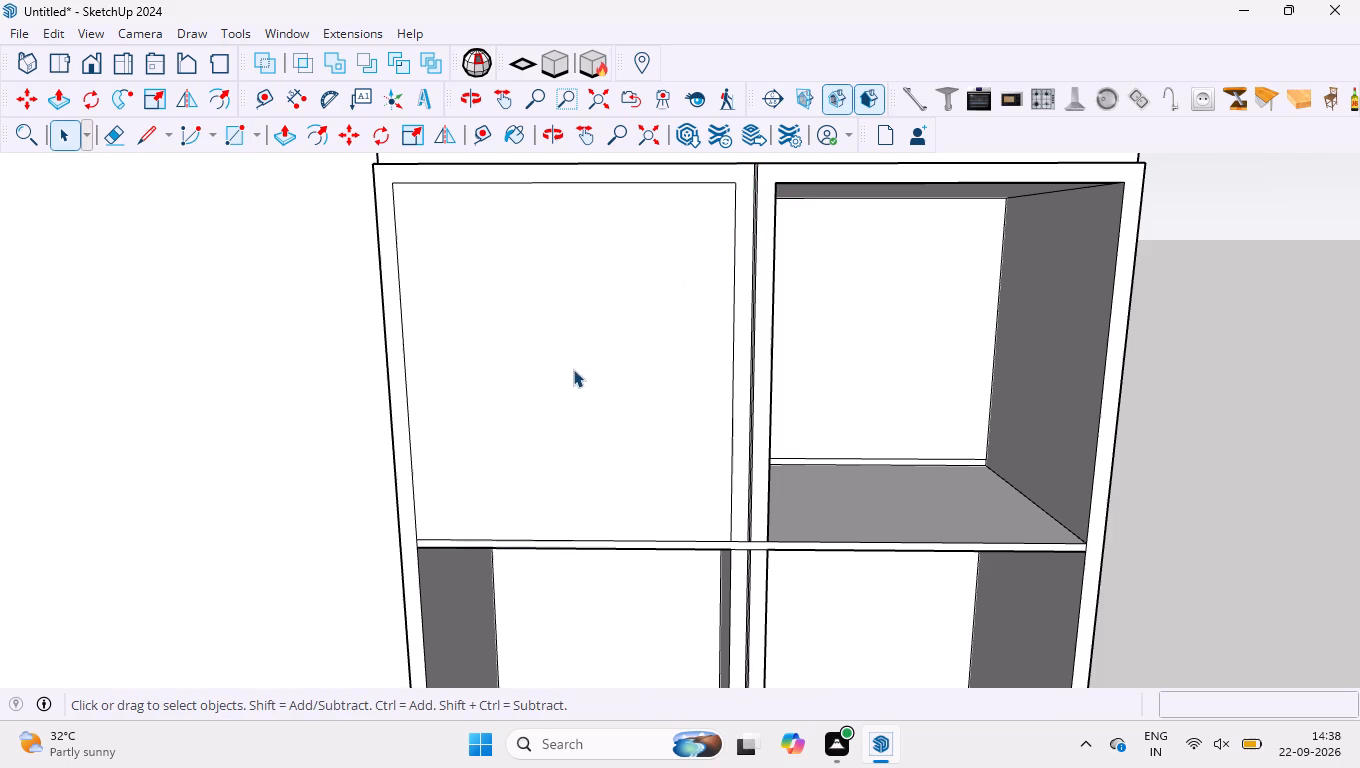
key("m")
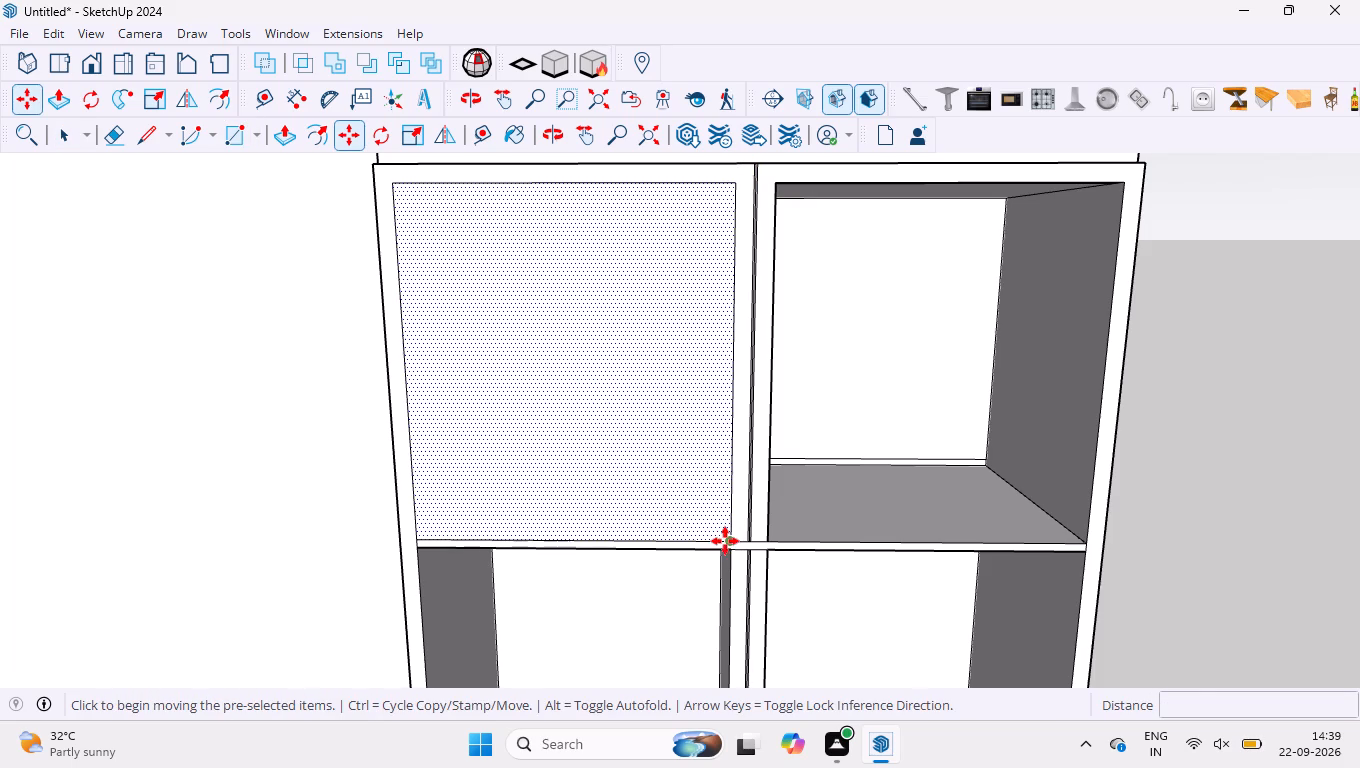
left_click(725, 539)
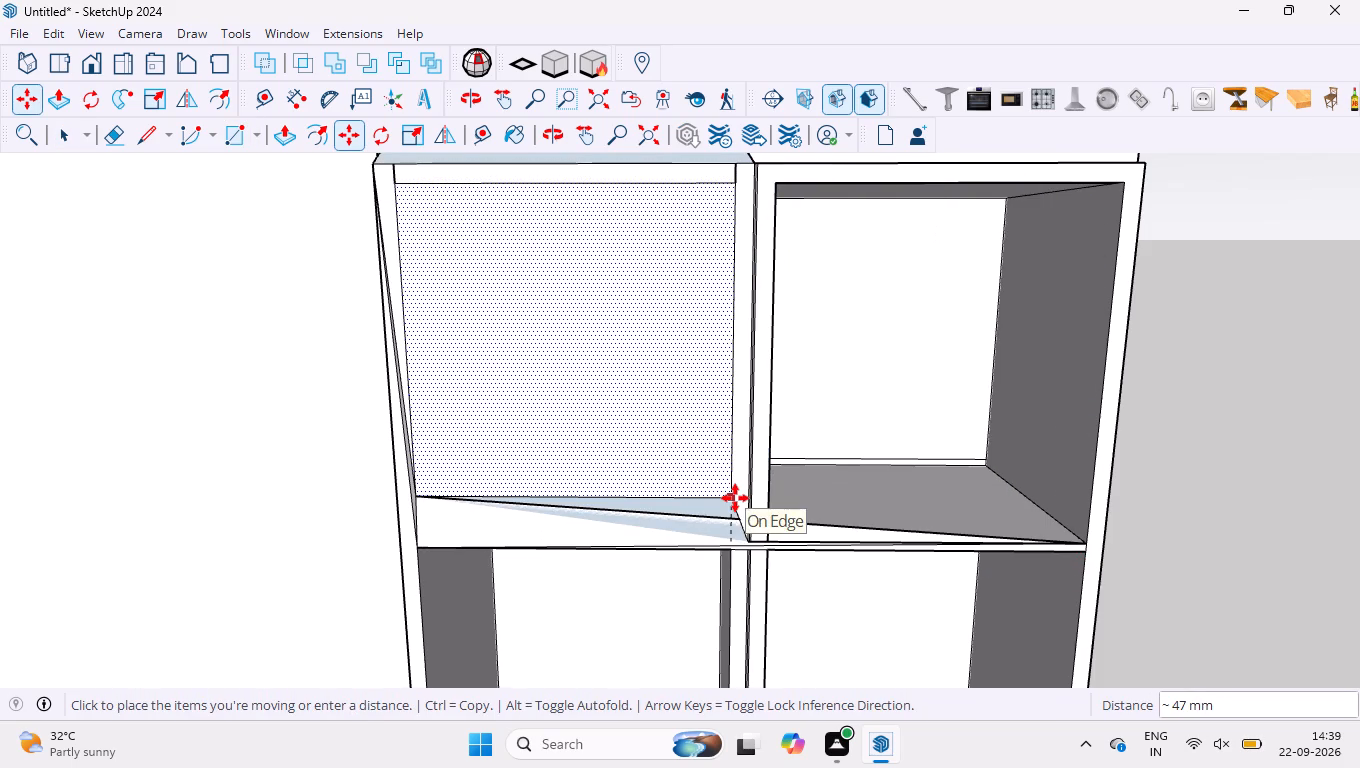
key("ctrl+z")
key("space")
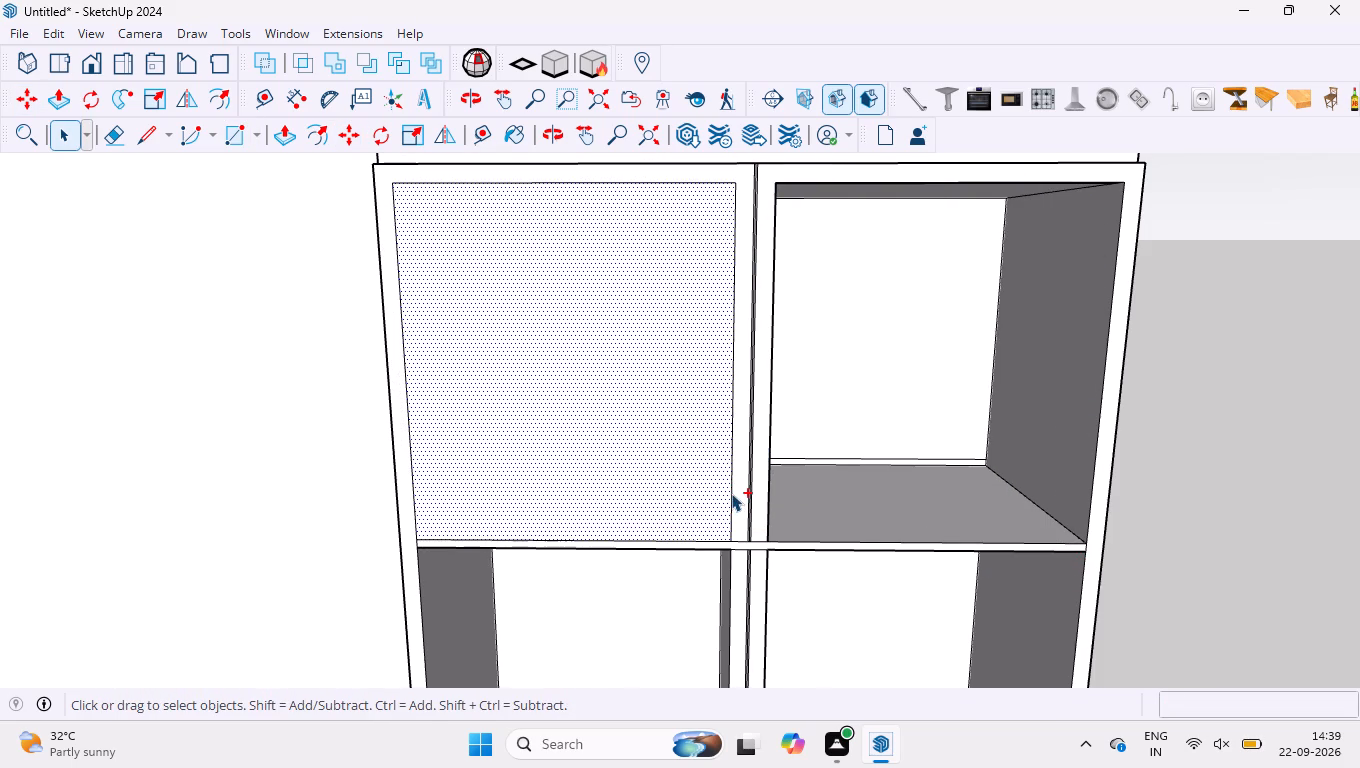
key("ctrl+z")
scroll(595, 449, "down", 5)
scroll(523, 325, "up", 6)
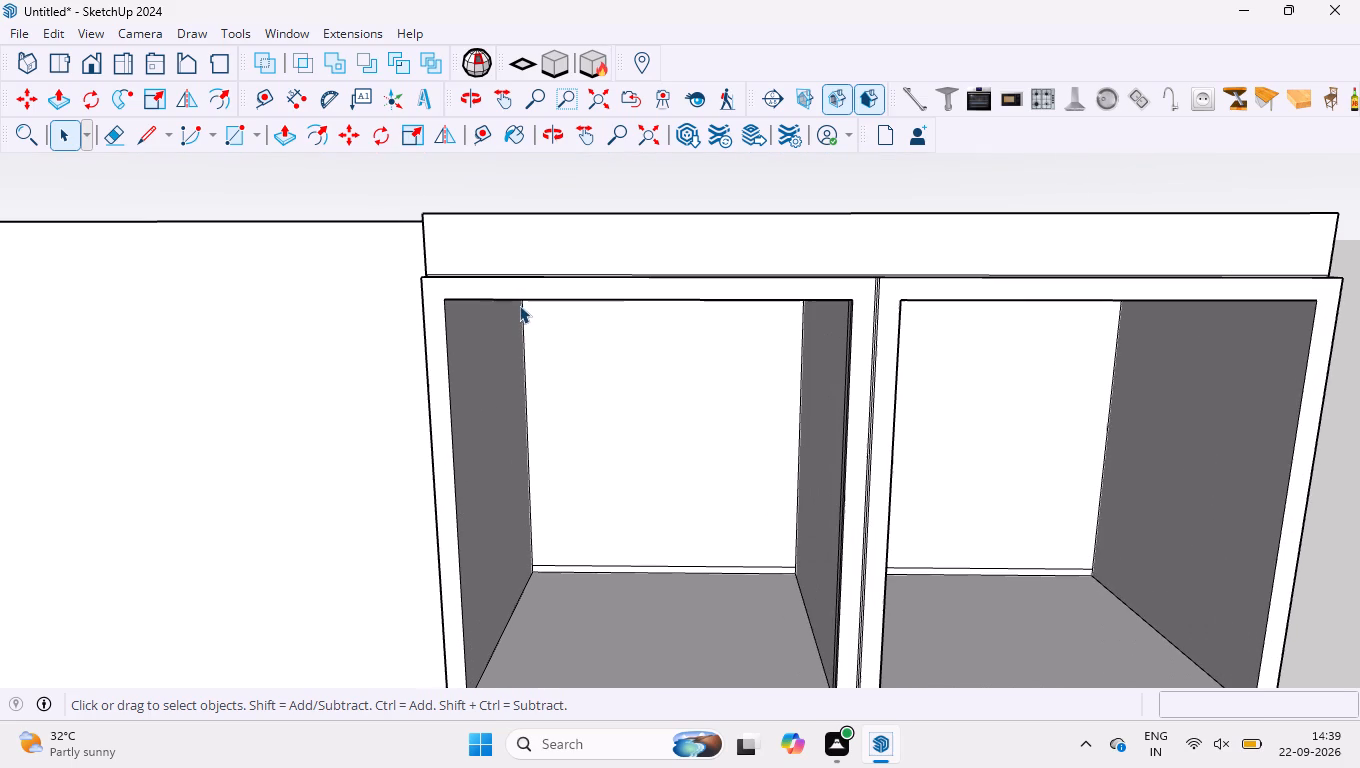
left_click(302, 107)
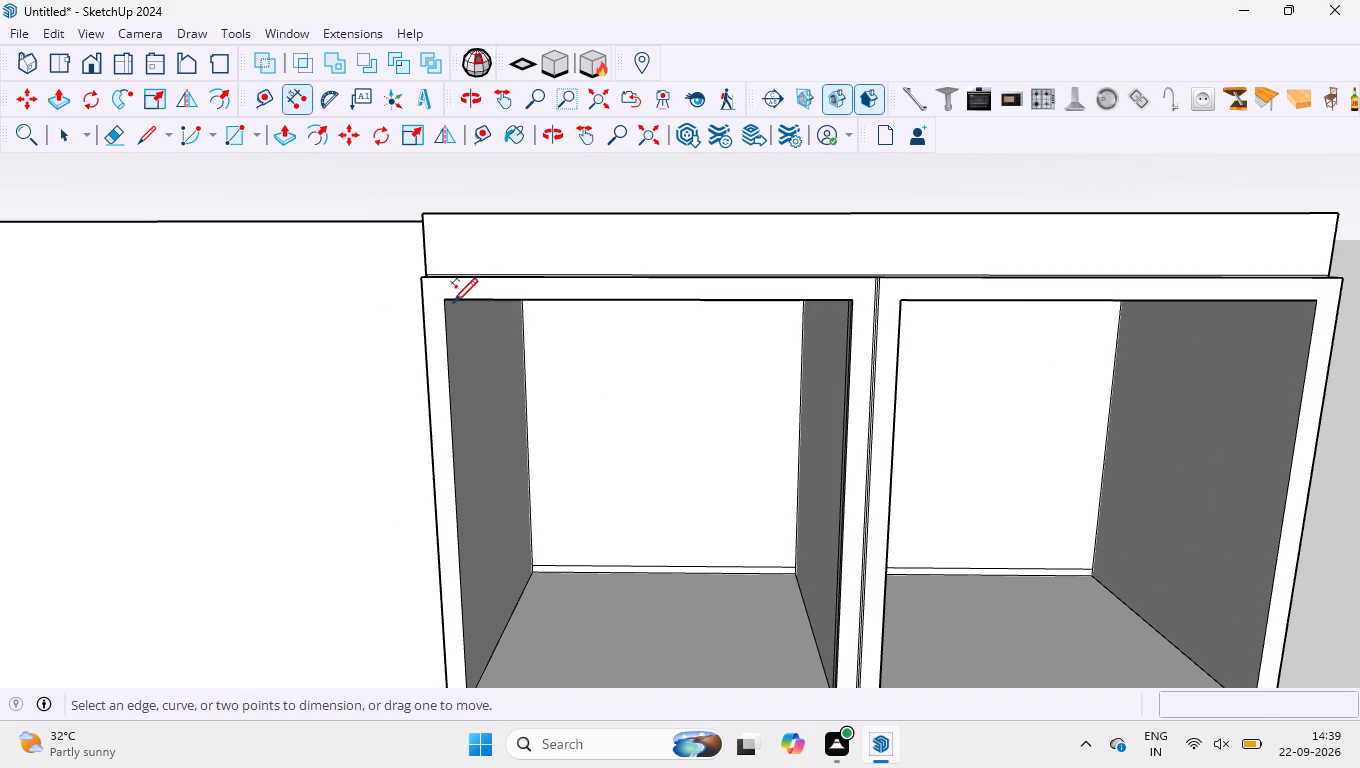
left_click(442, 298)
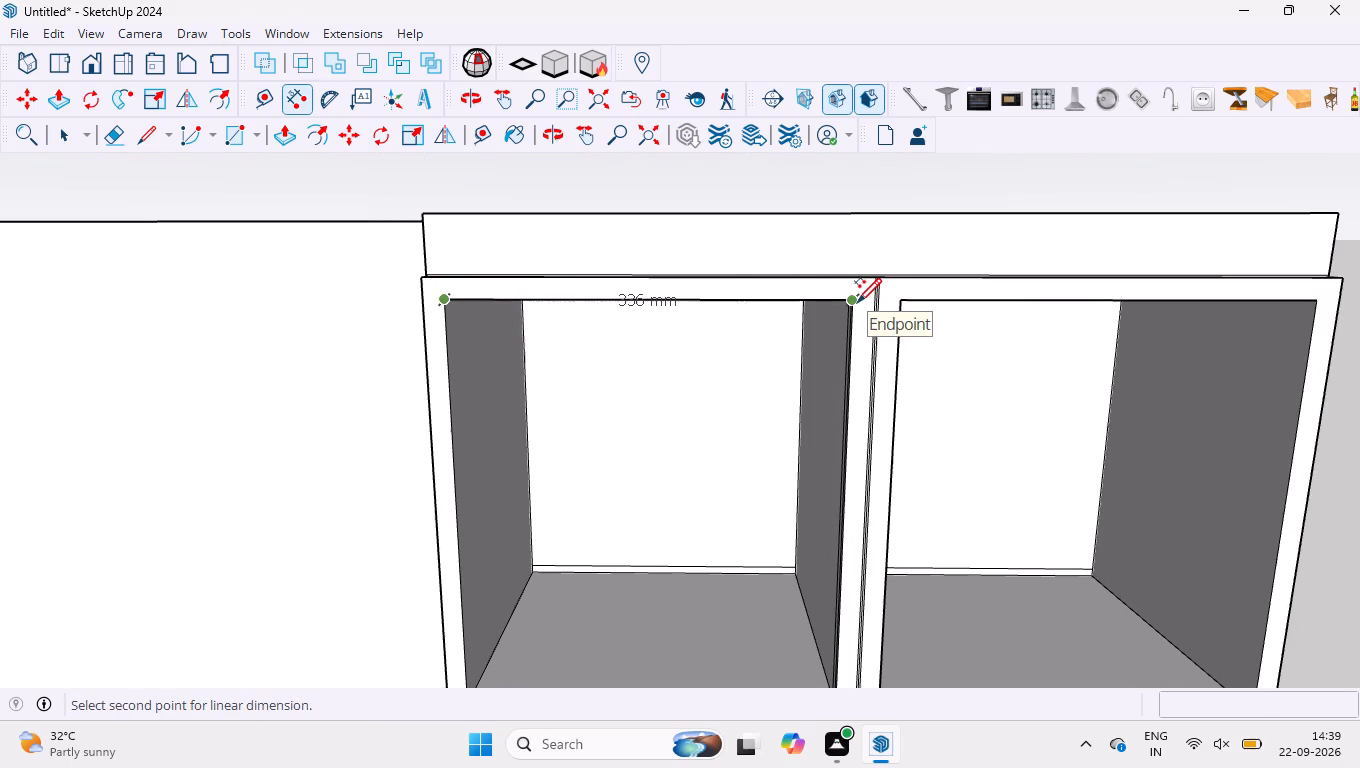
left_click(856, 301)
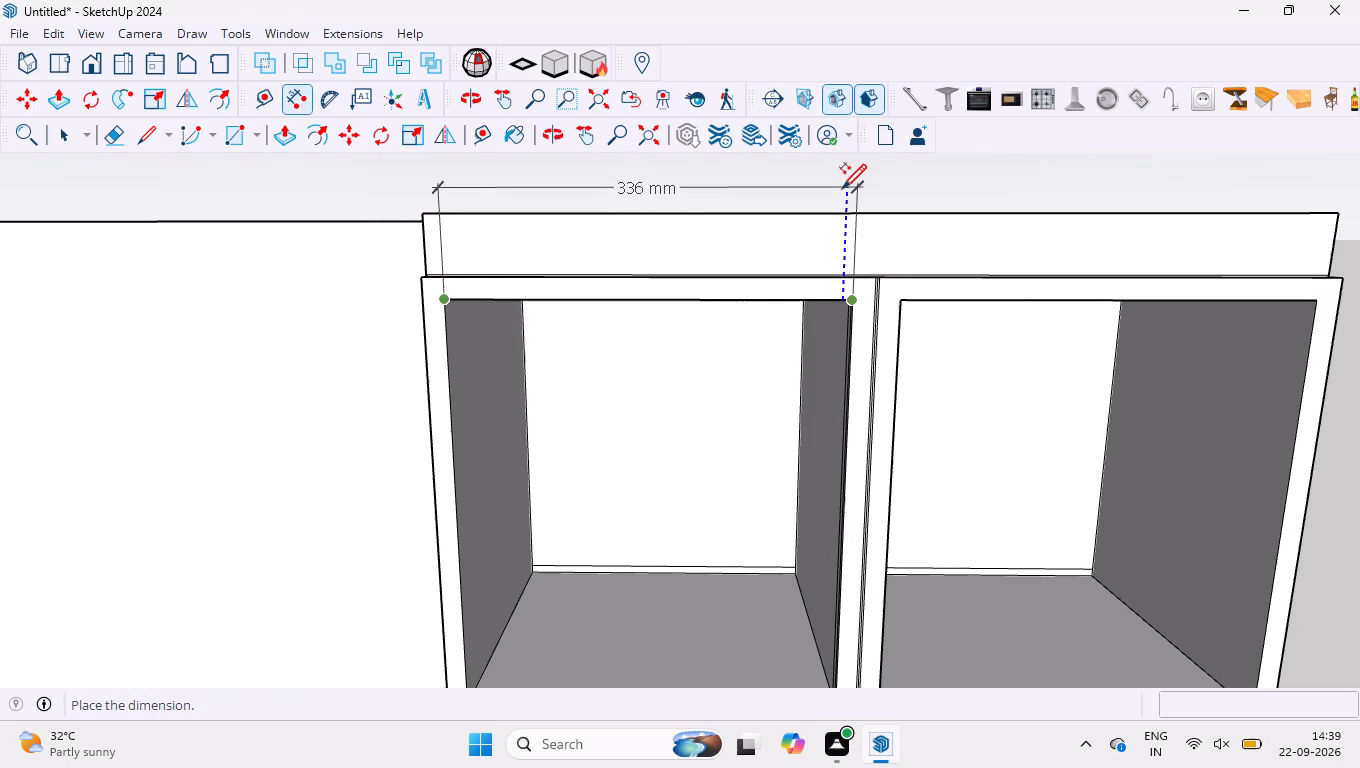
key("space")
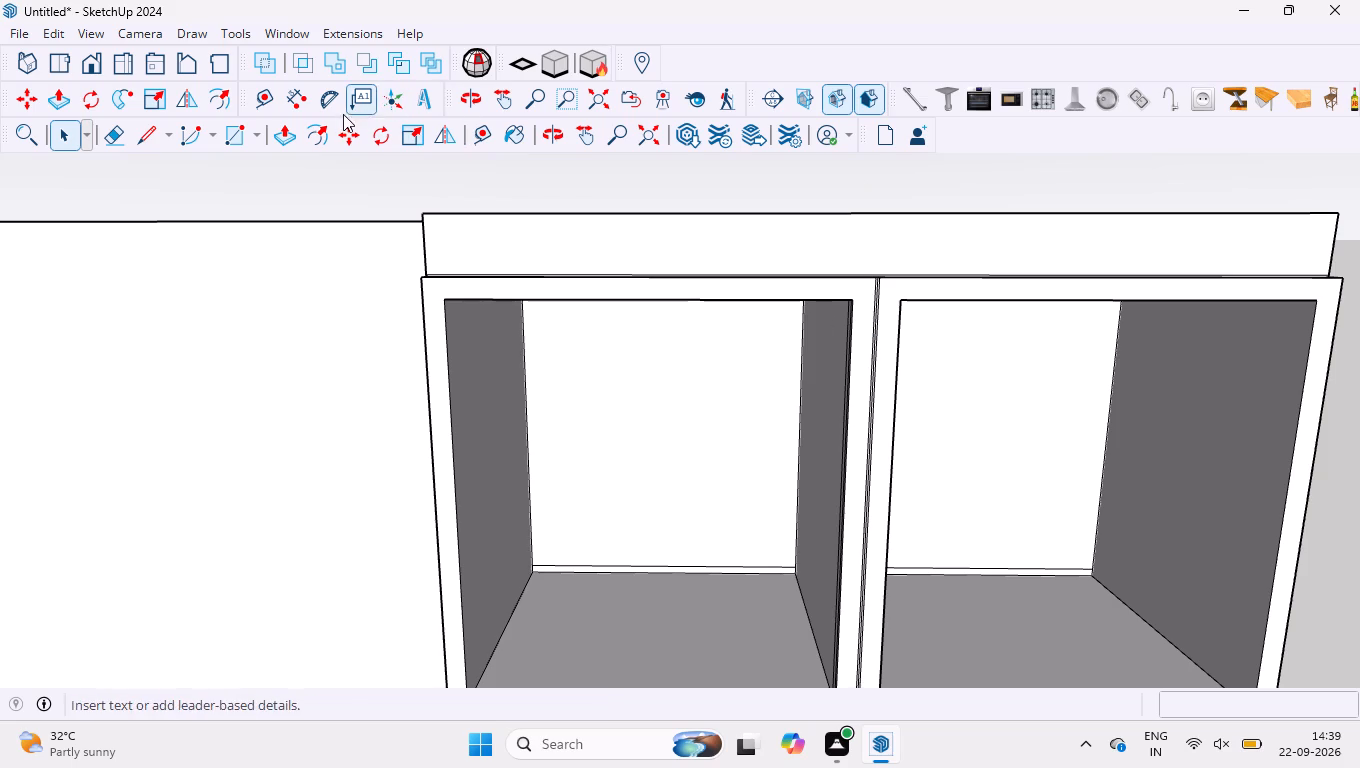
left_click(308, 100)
Erase the two extra vertical lines on the divider side of the inner column's top compartment.
scroll(896, 528, "up", 5)
scroll(780, 460, "up", 3)
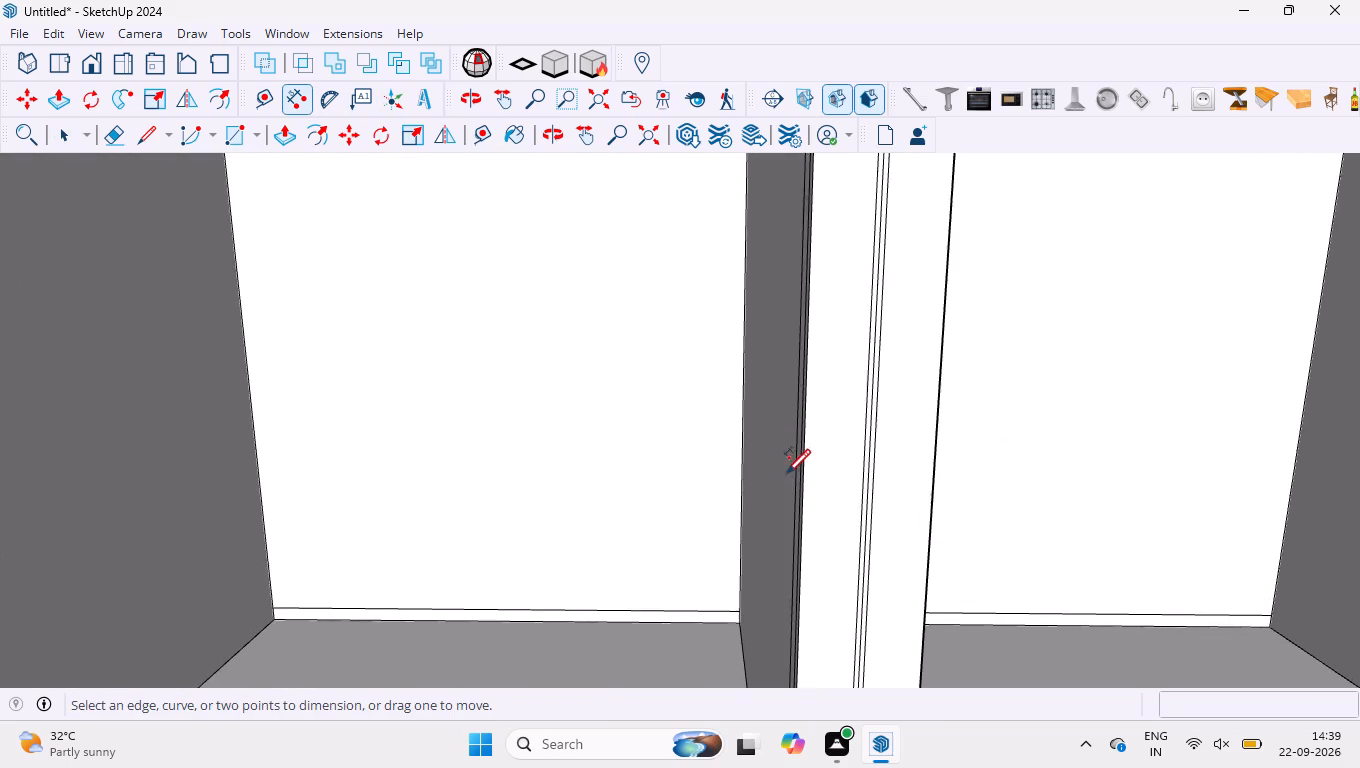
middle_click_drag(786, 472, 963, 513)
key("space")
key("e")
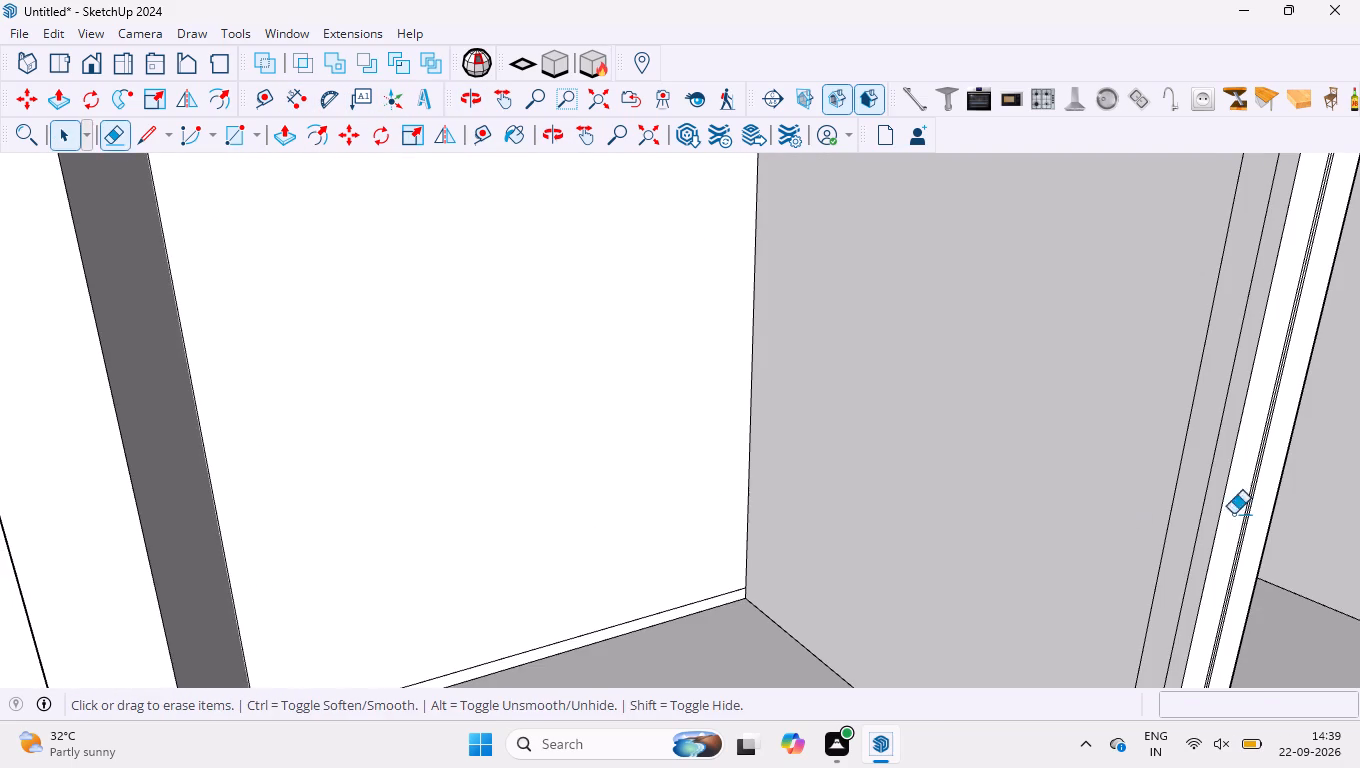
scroll(1201, 481, "up", 4)
left_click_drag(1223, 494, 1124, 417)
Dimension the height and width of the front opening of the inner column's top compartment.
scroll(1097, 383, "down", 11)
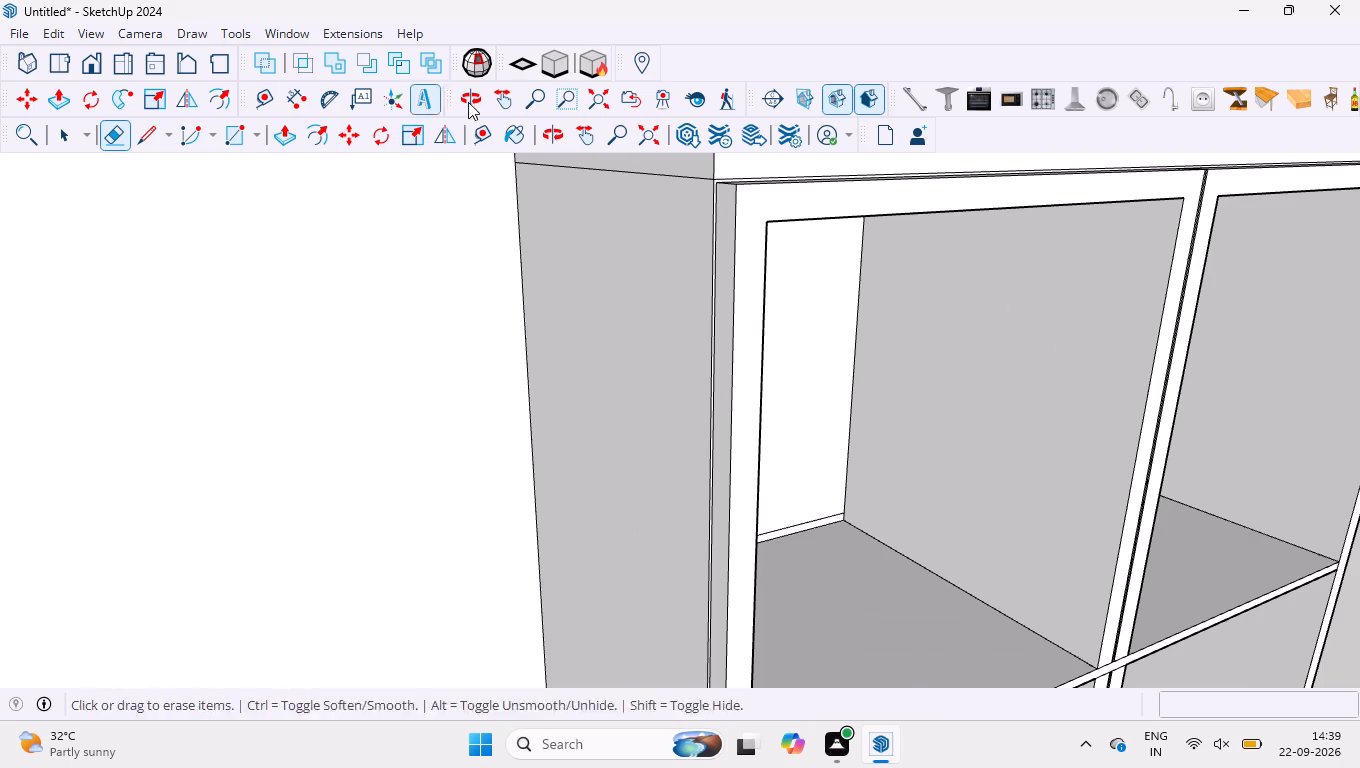
left_click(306, 102)
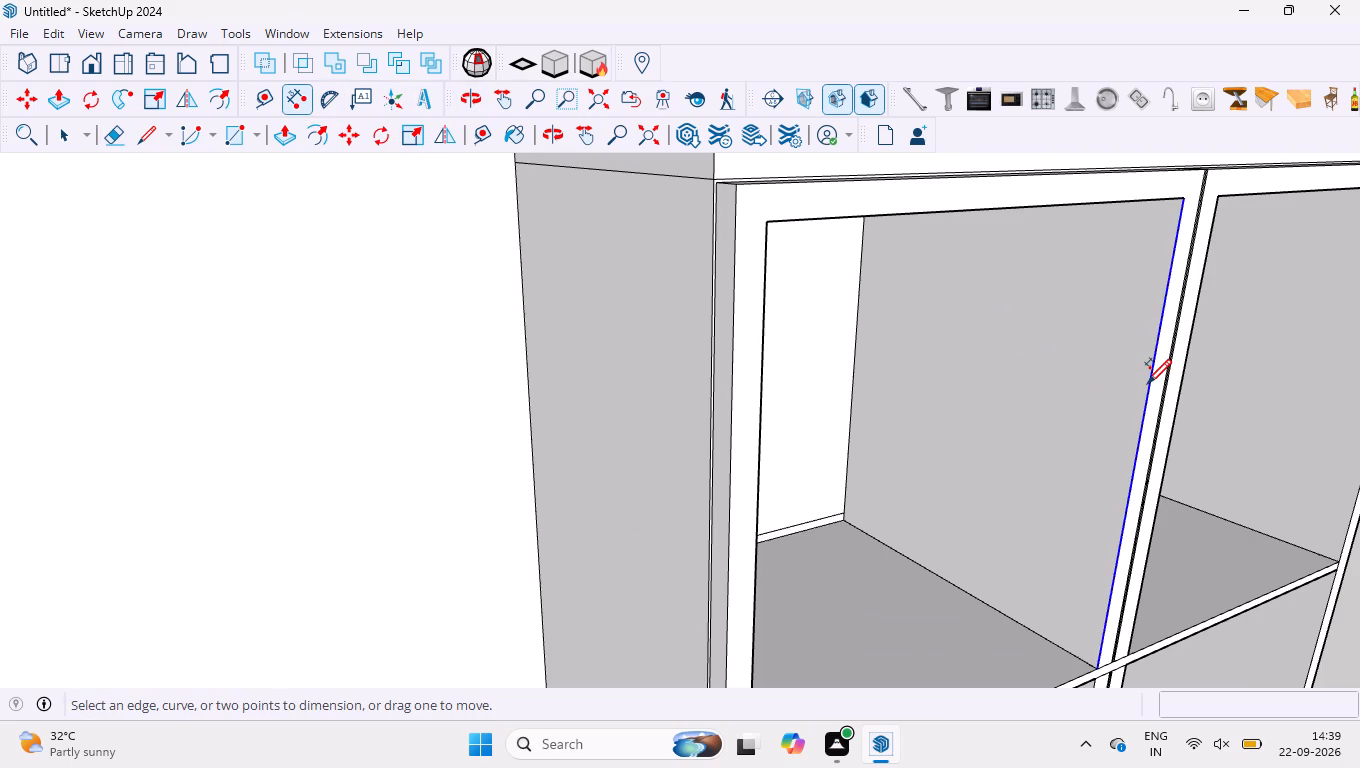
left_click(1149, 385)
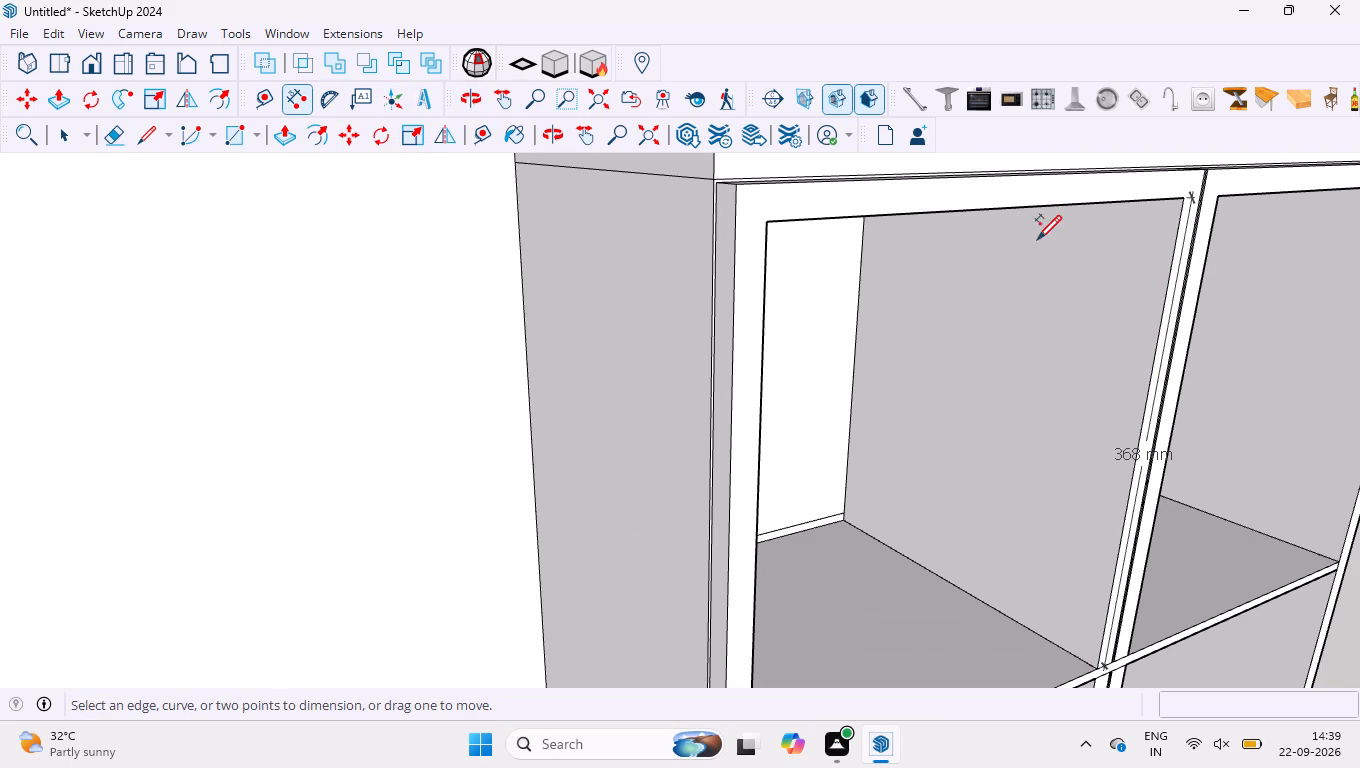
left_click(1030, 208)
left_click(1026, 196)
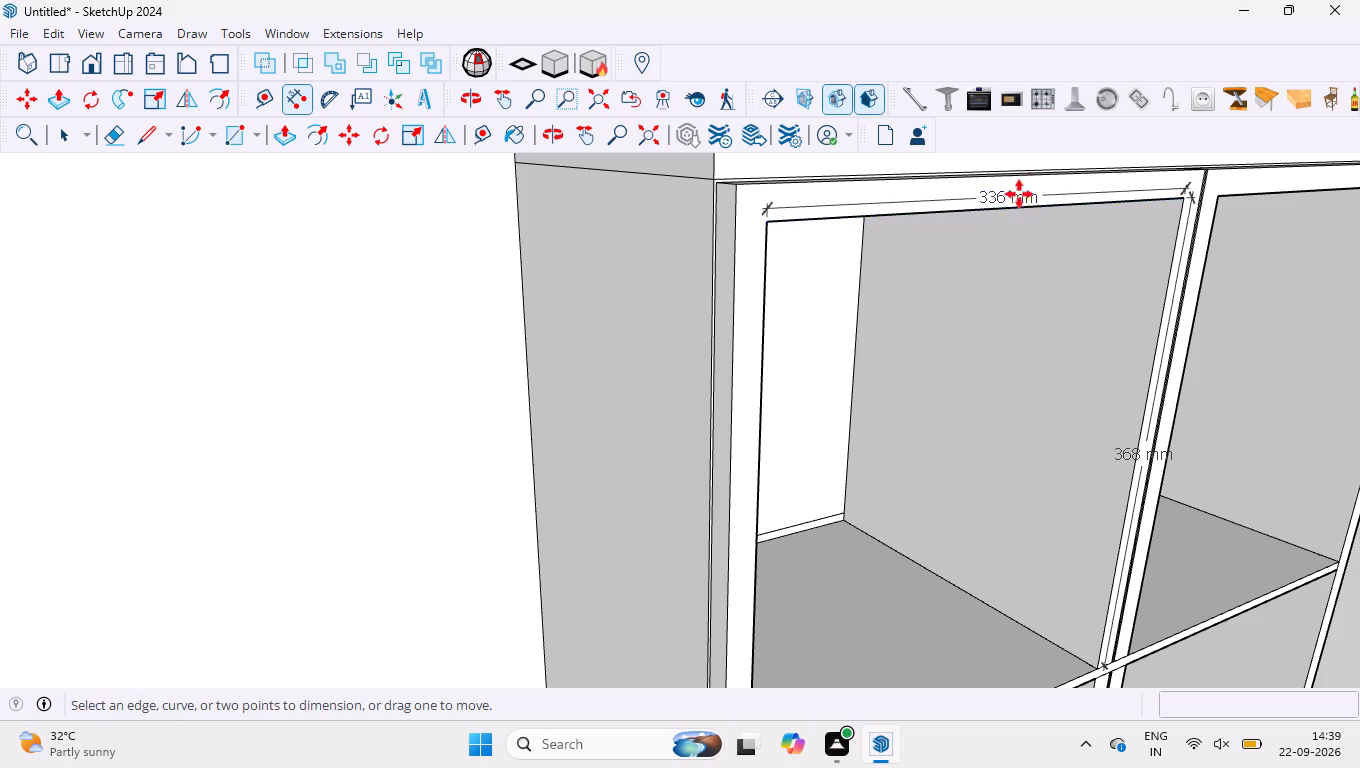
Draw a horizontal rectangle of 336 by 368 mm in the empty space beside the display cabinet.
scroll(802, 192, "down", 18)
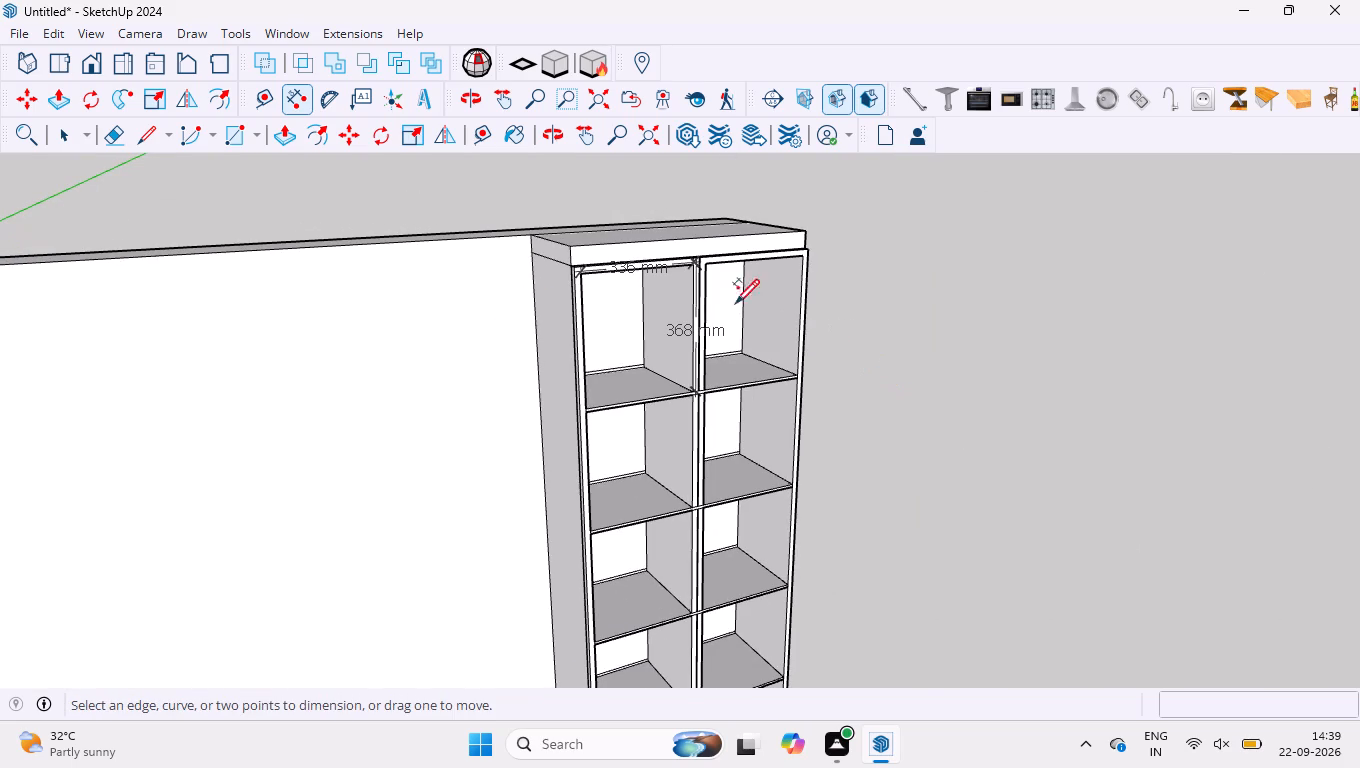
key("r")
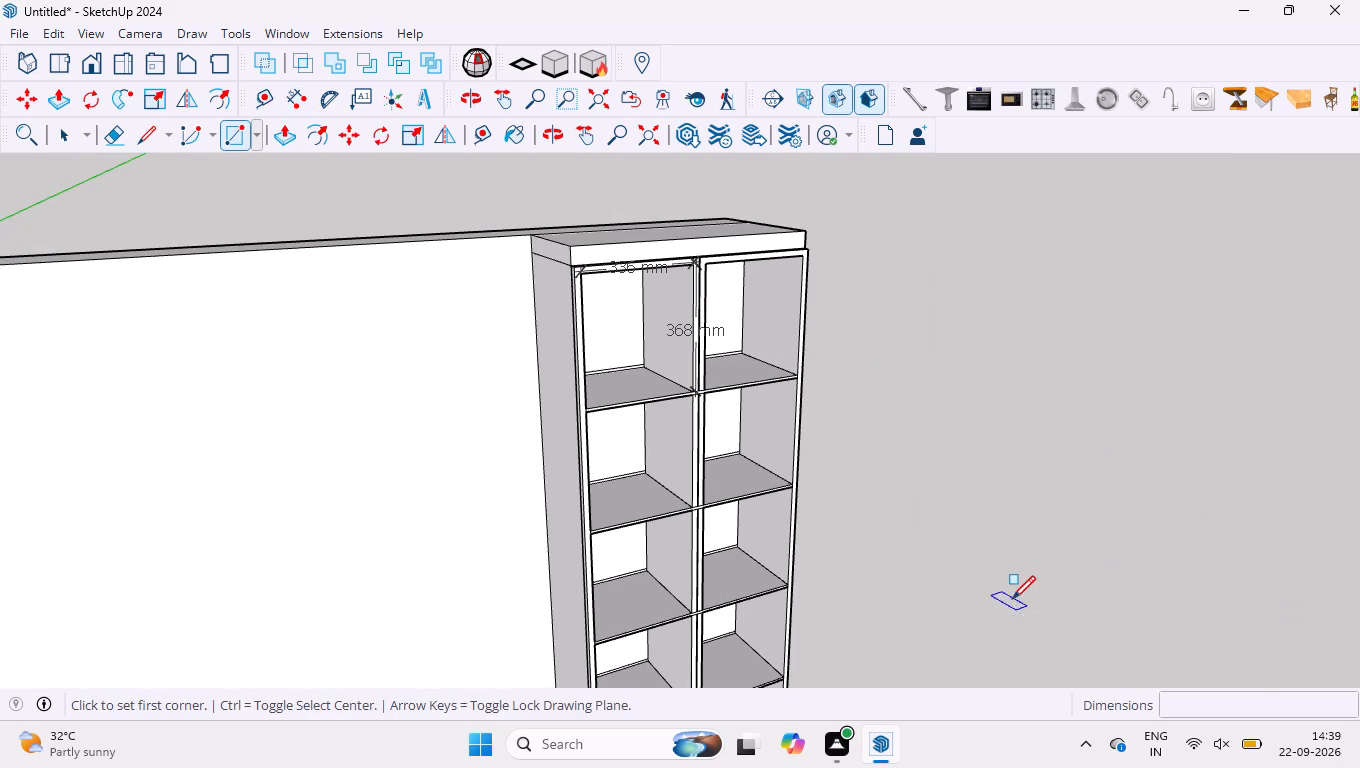
left_click(1012, 597)
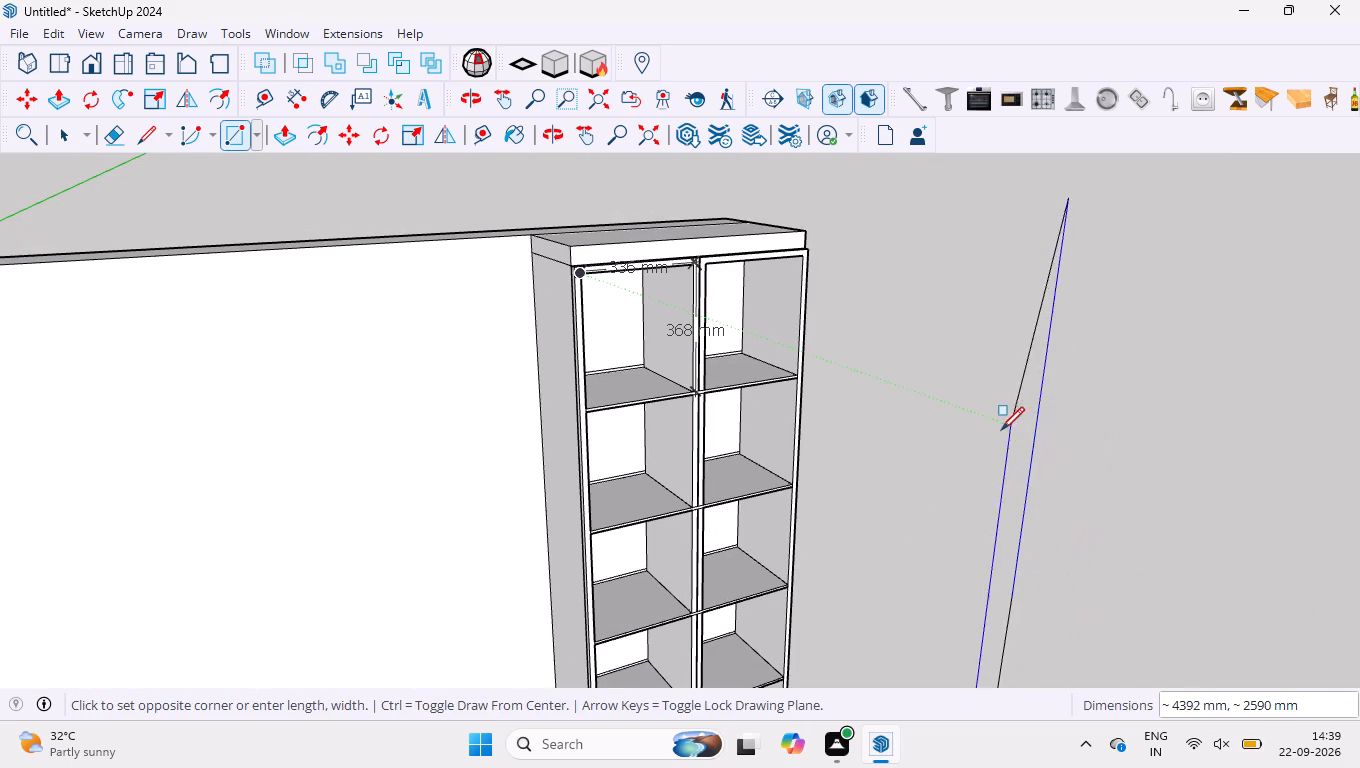
key("Up")
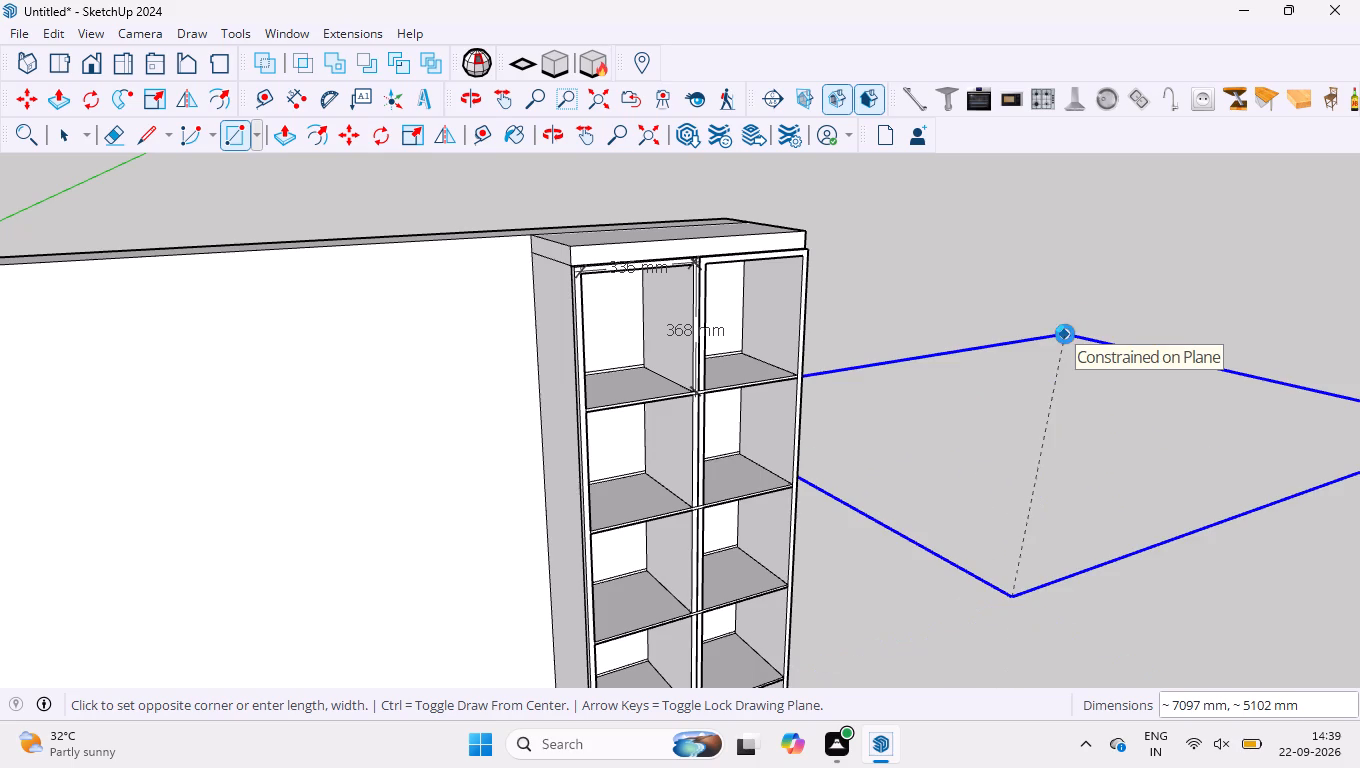
key("3")
key("3")
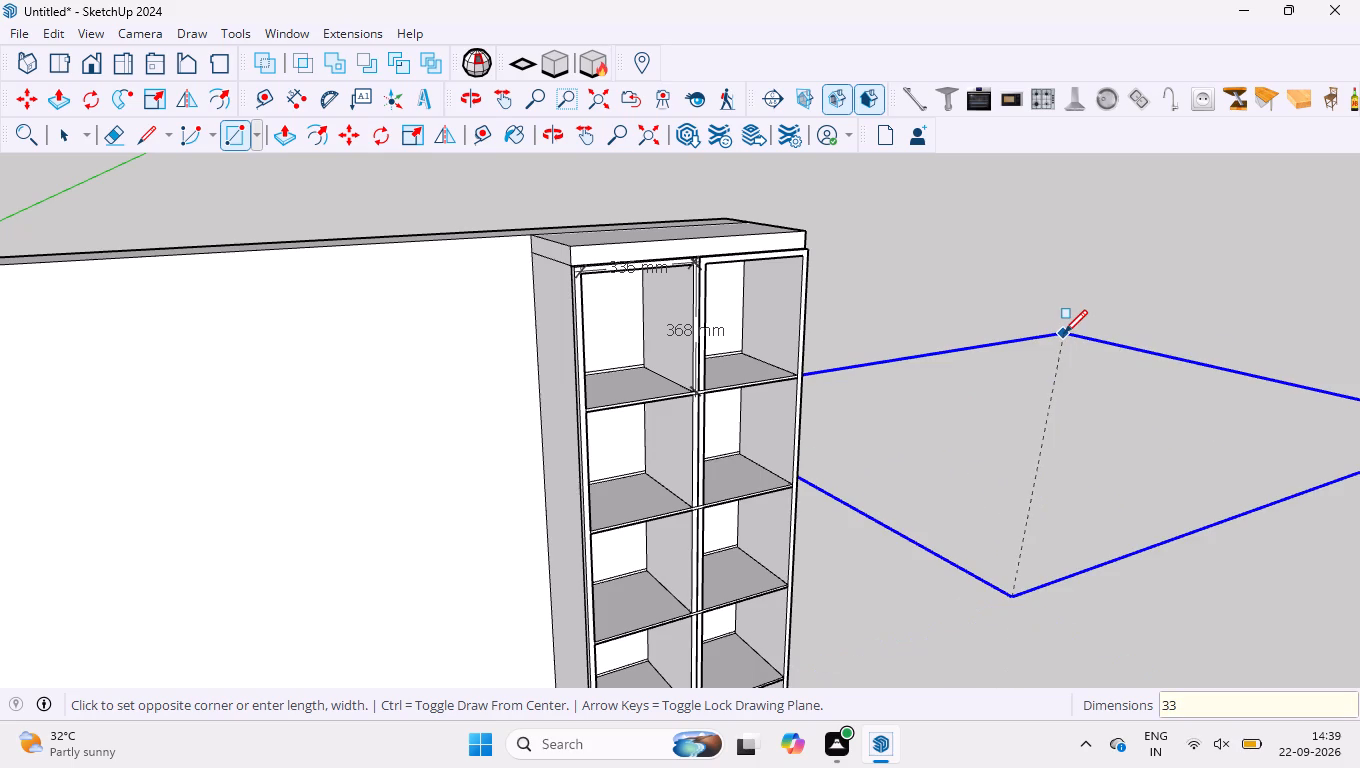
key("6")
key("comma")
key("3")
key("6")
key("8")
key("Return")
Push/pull the new rectangle to a 5 mm thick panel.
scroll(1058, 582, "up", 7)
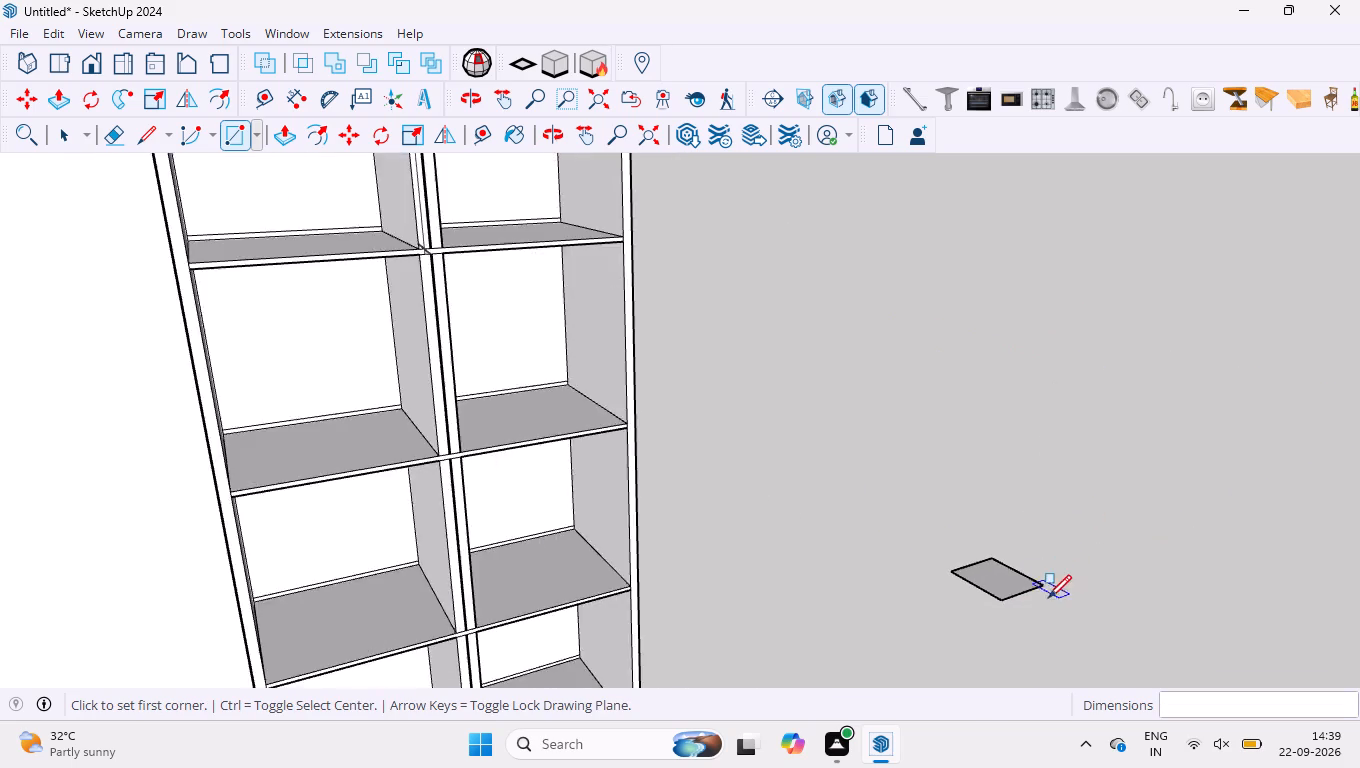
scroll(1048, 598, "up", 2)
key("space")
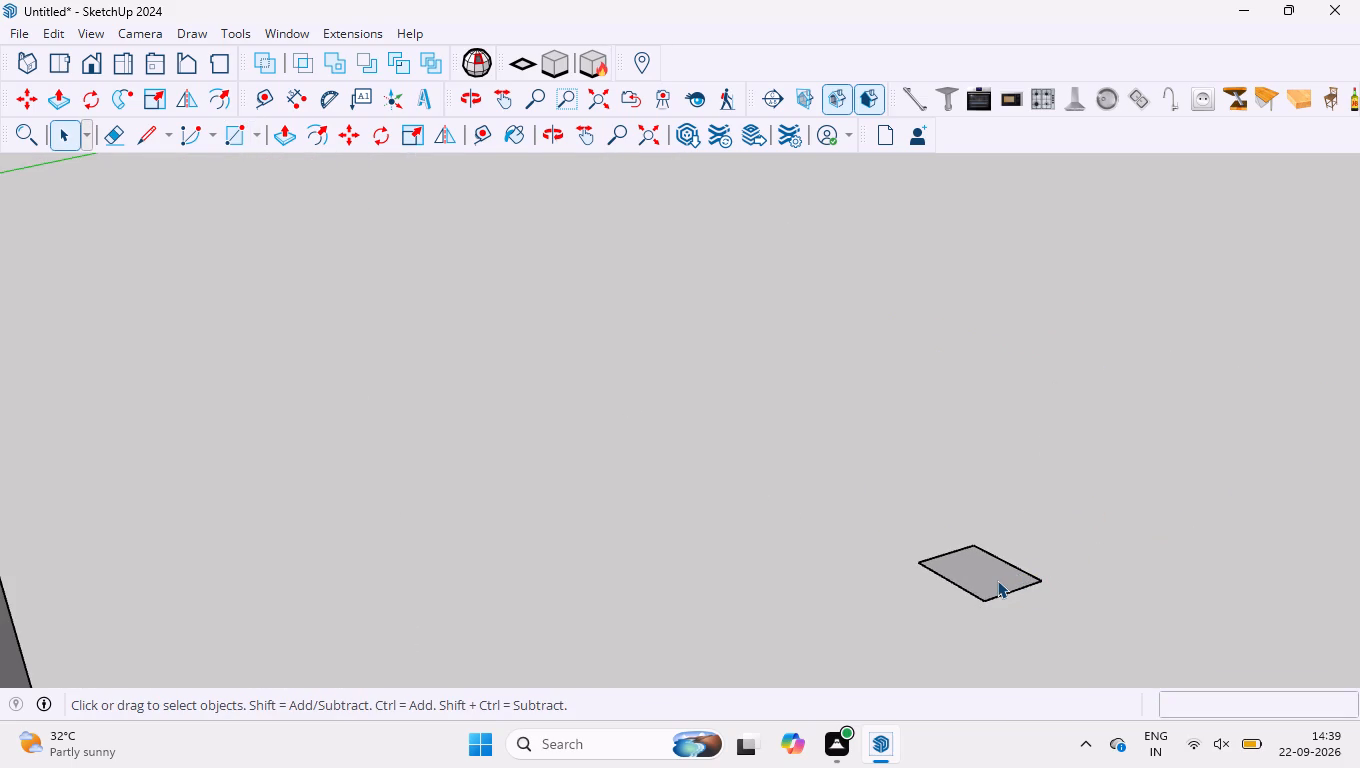
left_click(997, 580)
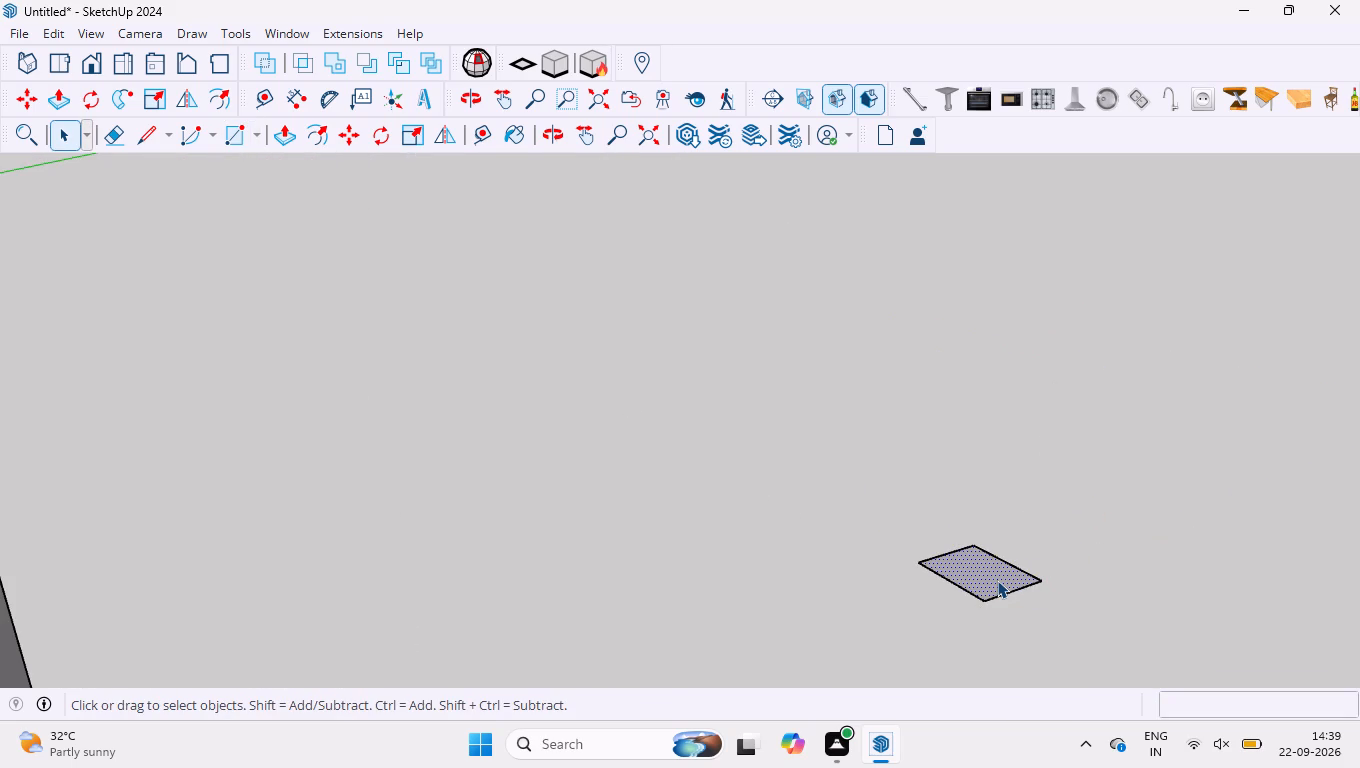
key("p")
scroll(994, 565, "up", 7)
left_click(991, 577)
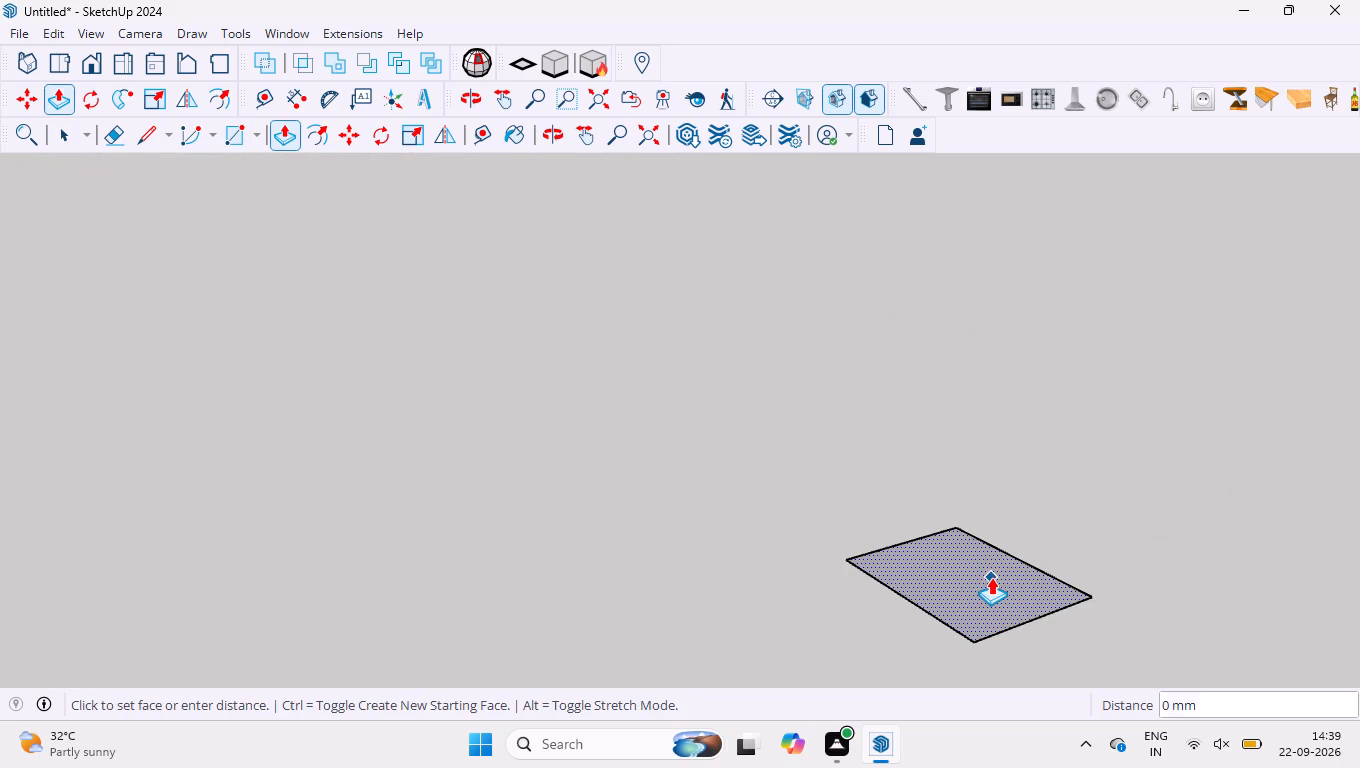
key("5")
key("Return")
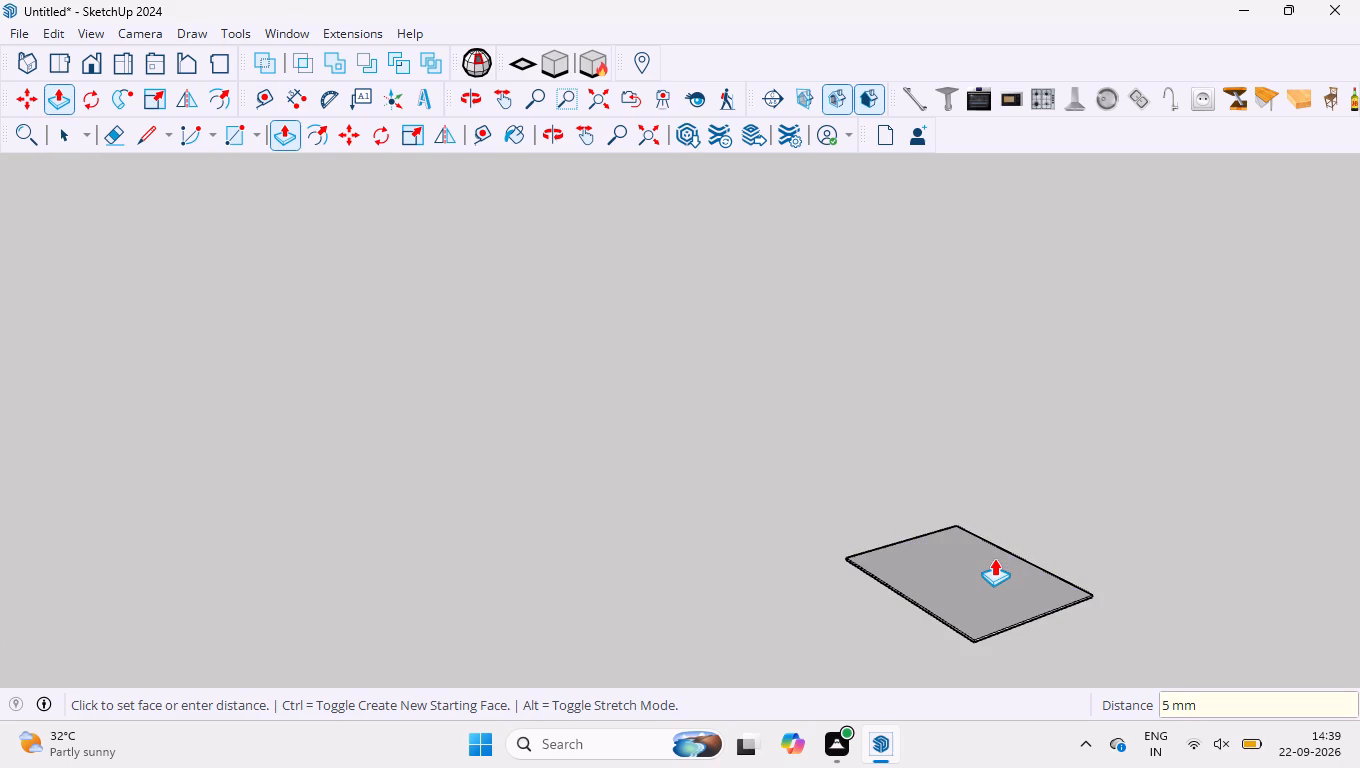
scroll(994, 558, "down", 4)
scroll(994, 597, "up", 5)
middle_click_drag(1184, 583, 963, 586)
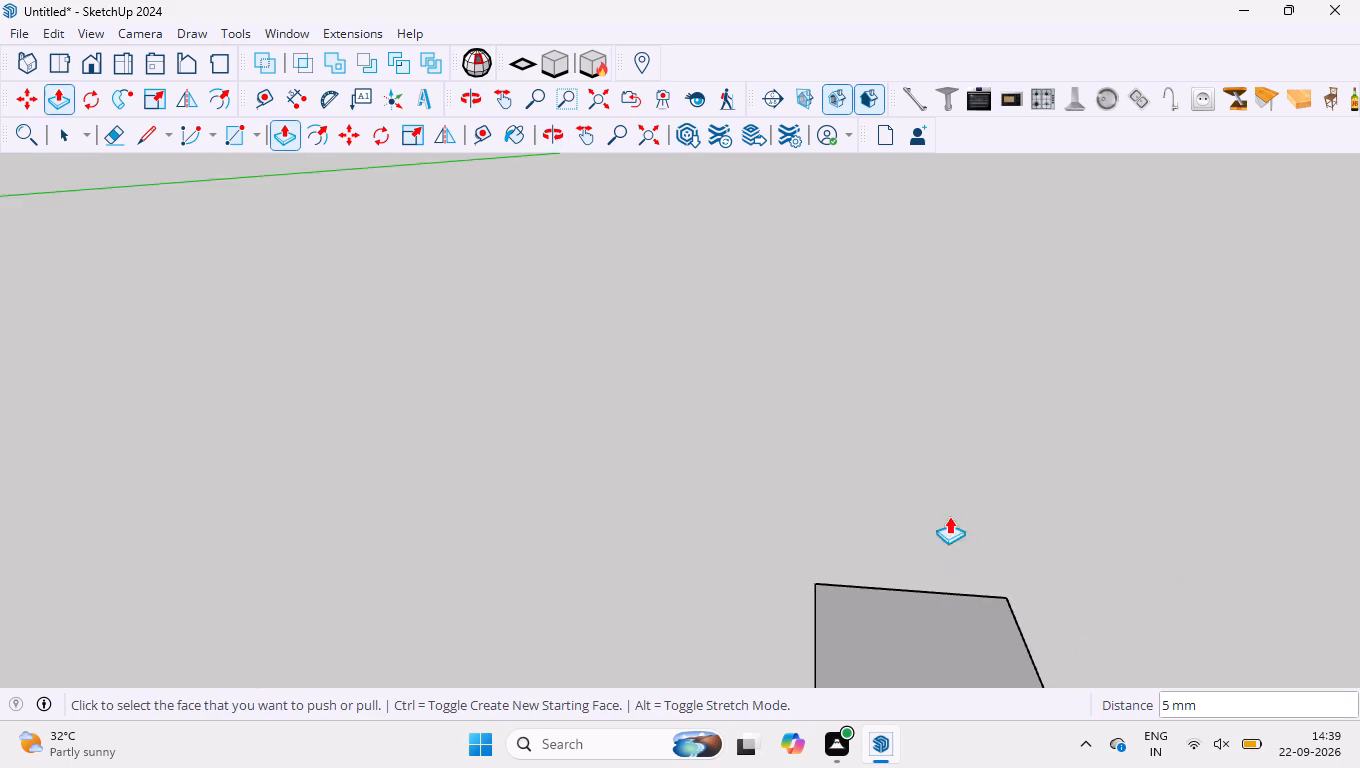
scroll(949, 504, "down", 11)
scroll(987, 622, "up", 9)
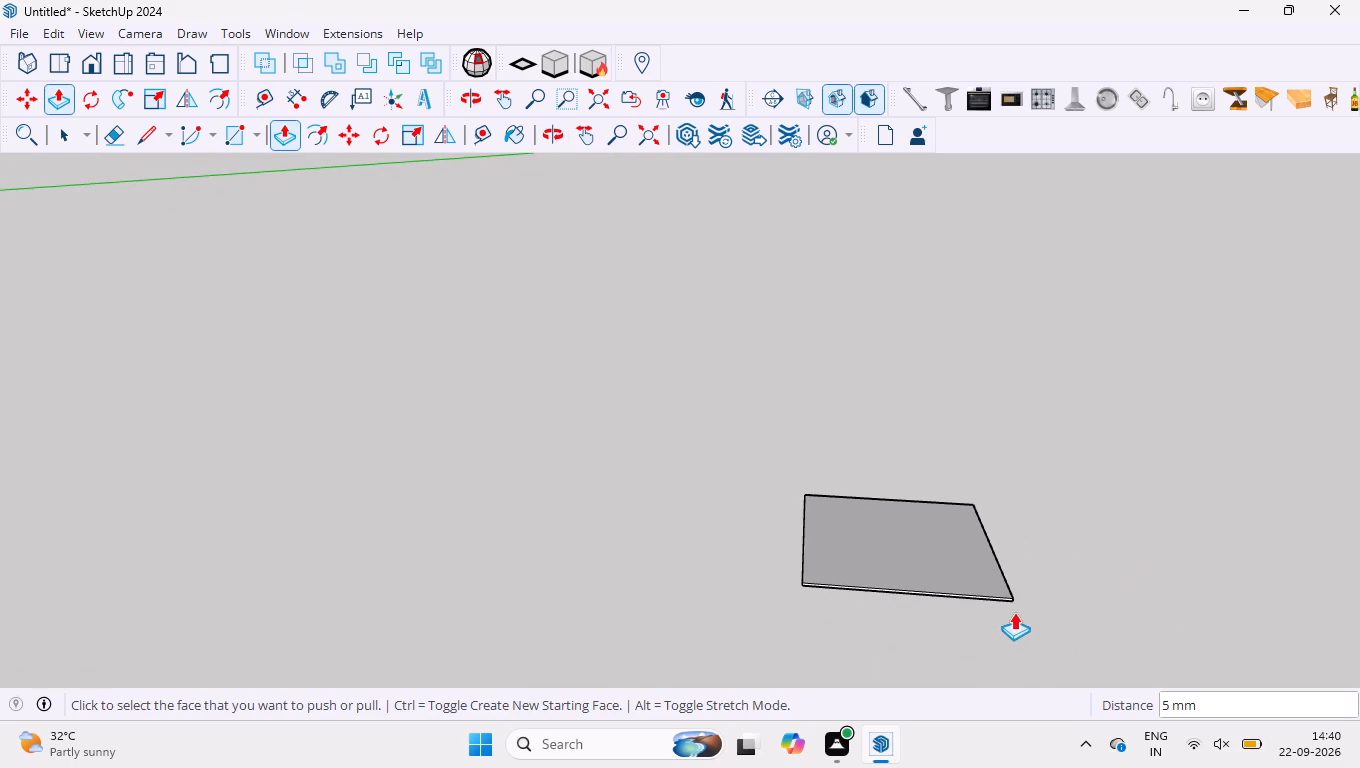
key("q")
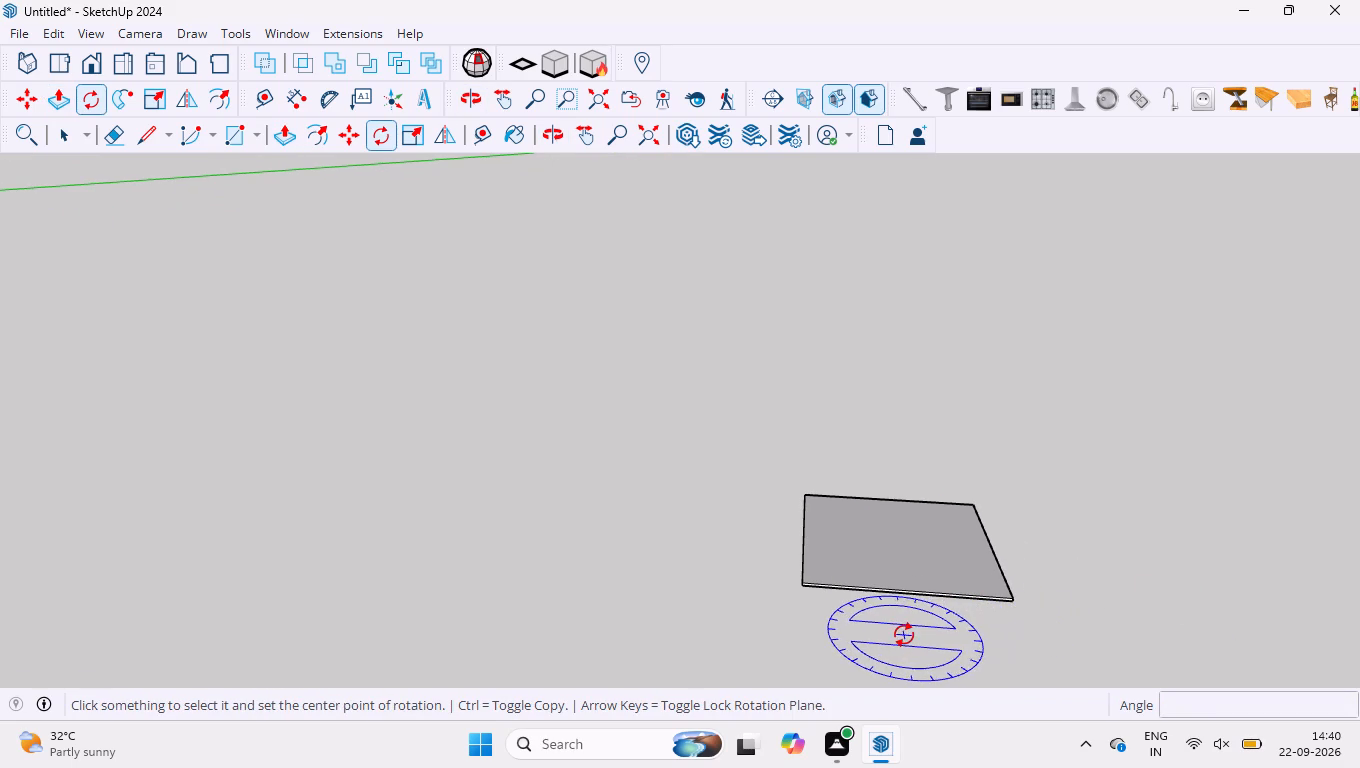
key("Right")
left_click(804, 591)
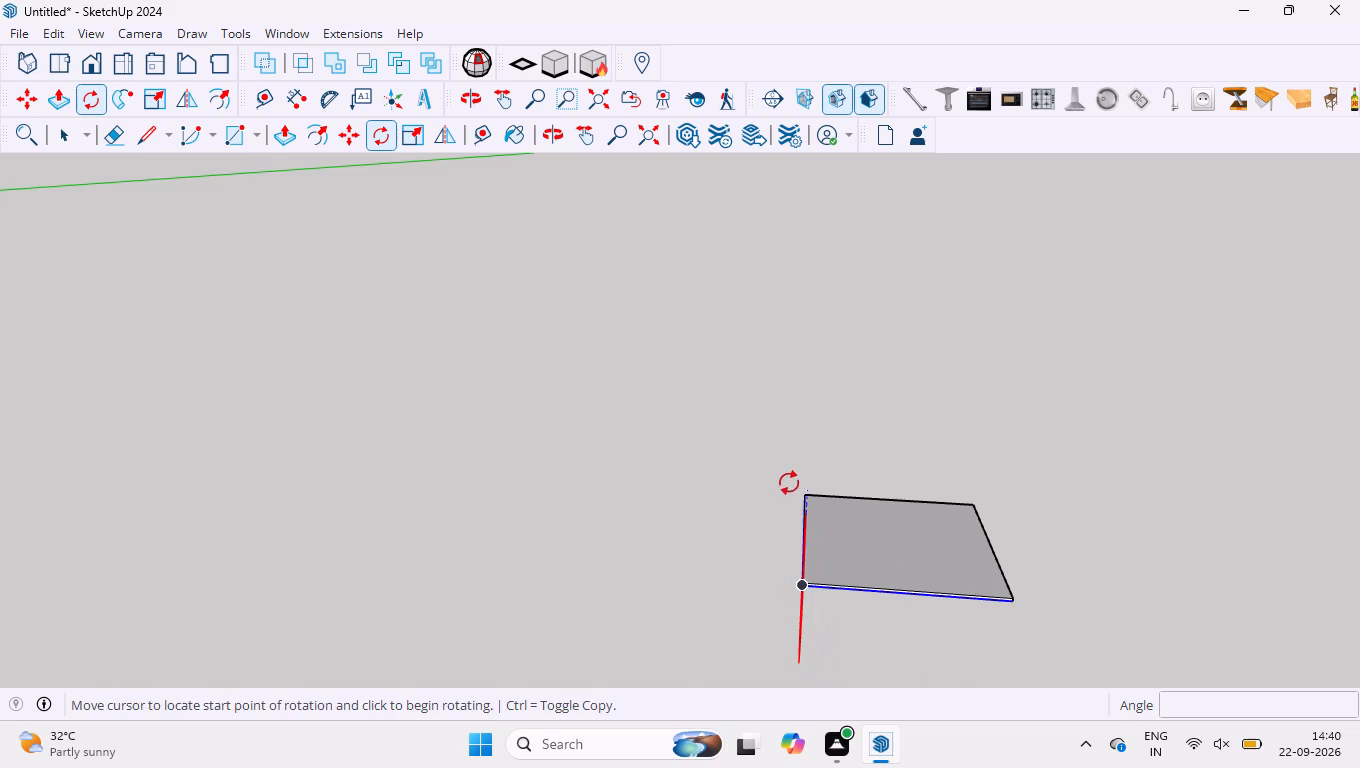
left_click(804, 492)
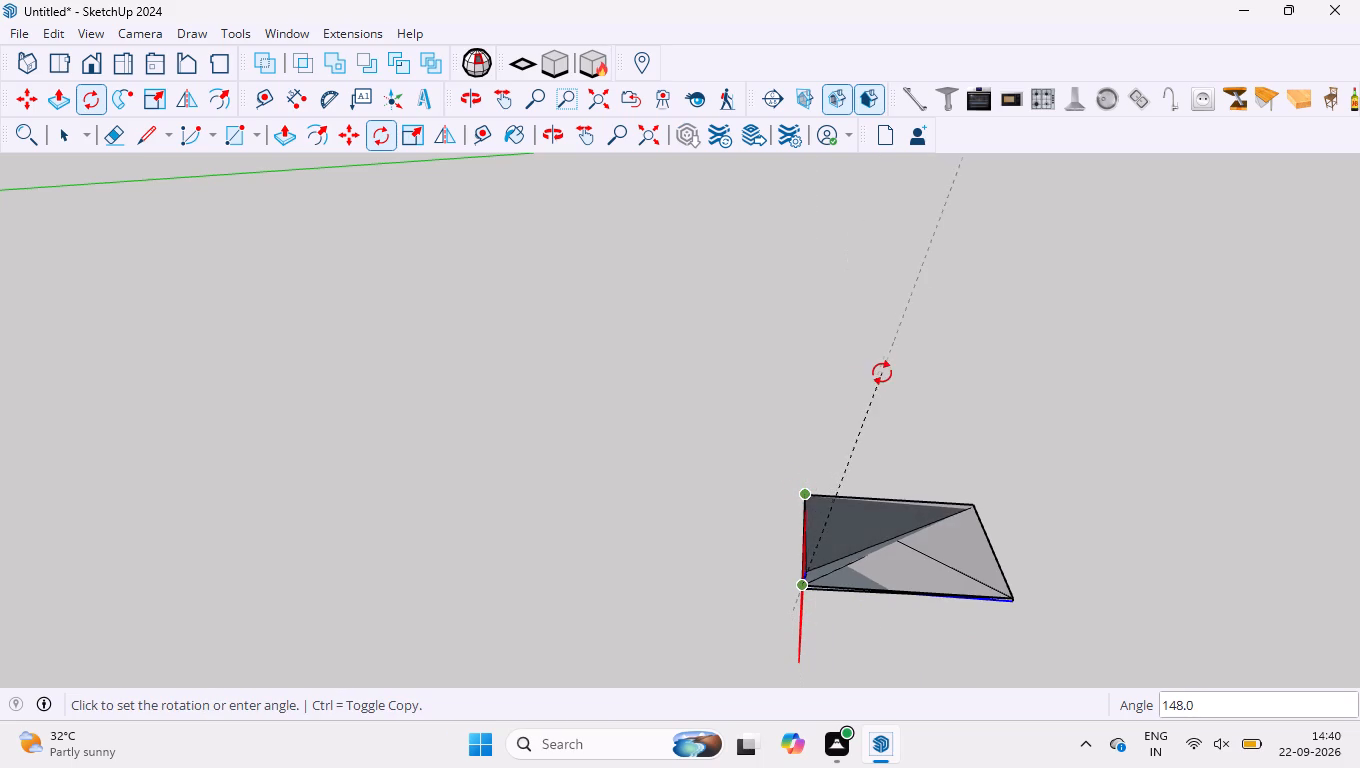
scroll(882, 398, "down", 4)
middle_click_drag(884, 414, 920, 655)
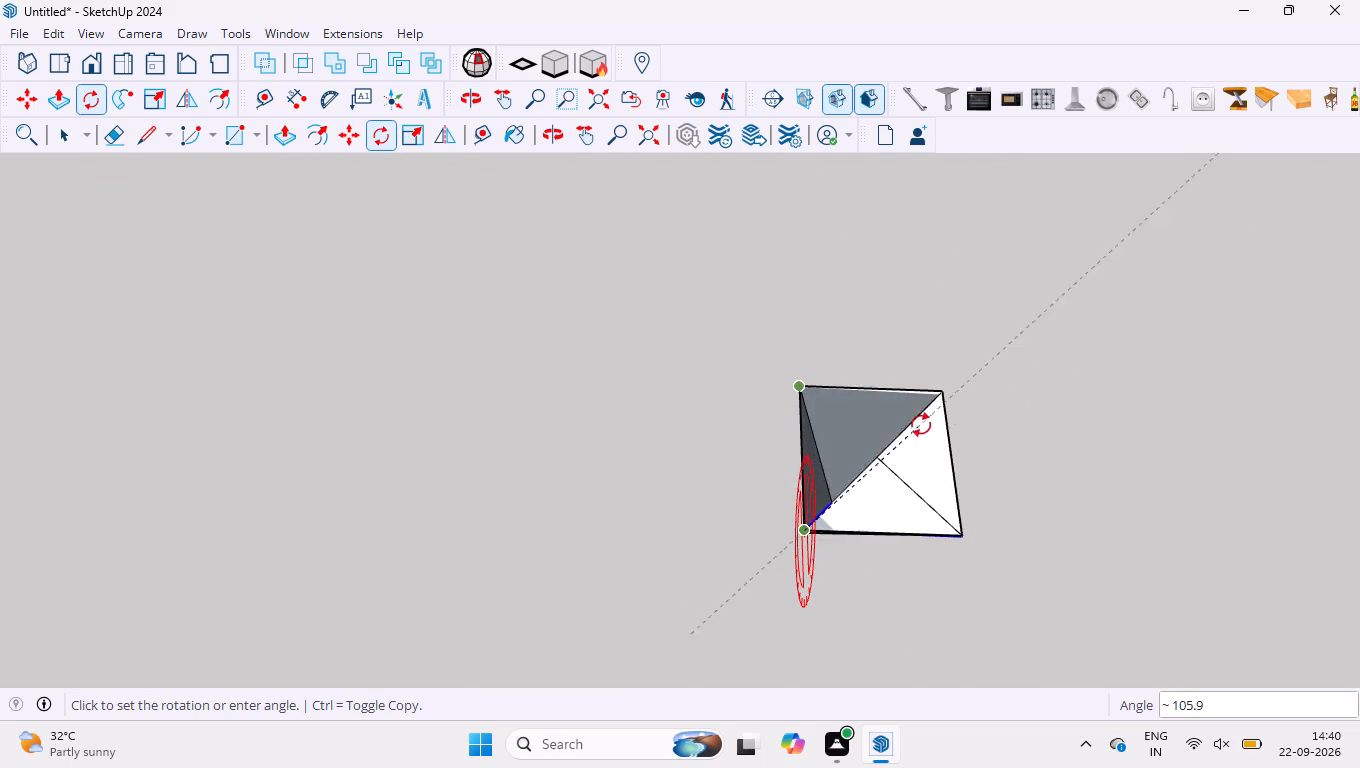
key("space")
Rotate the whole loose panel 90 degrees about the red axis from its corner so it stands upright.
left_click_drag(730, 342, 1091, 640)
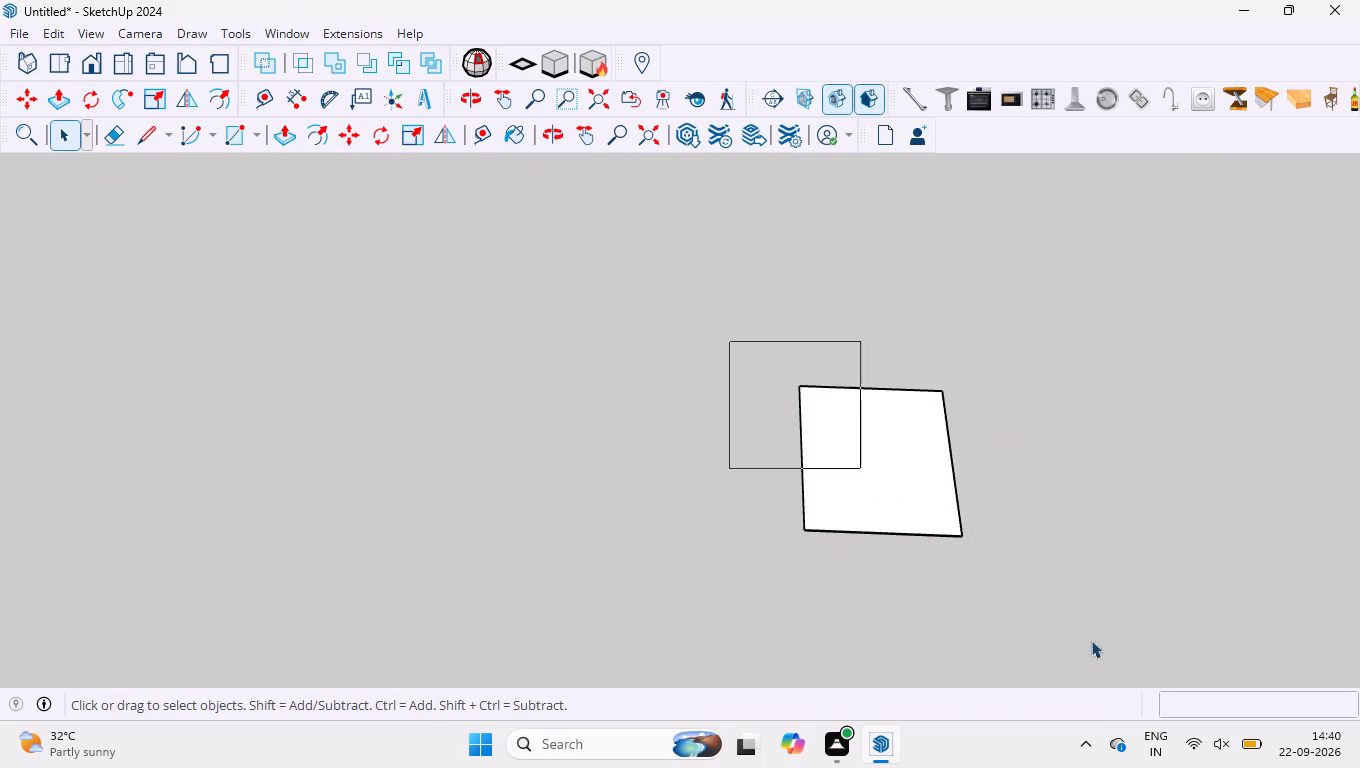
left_click_drag(1091, 640, 1226, 728)
key("q")
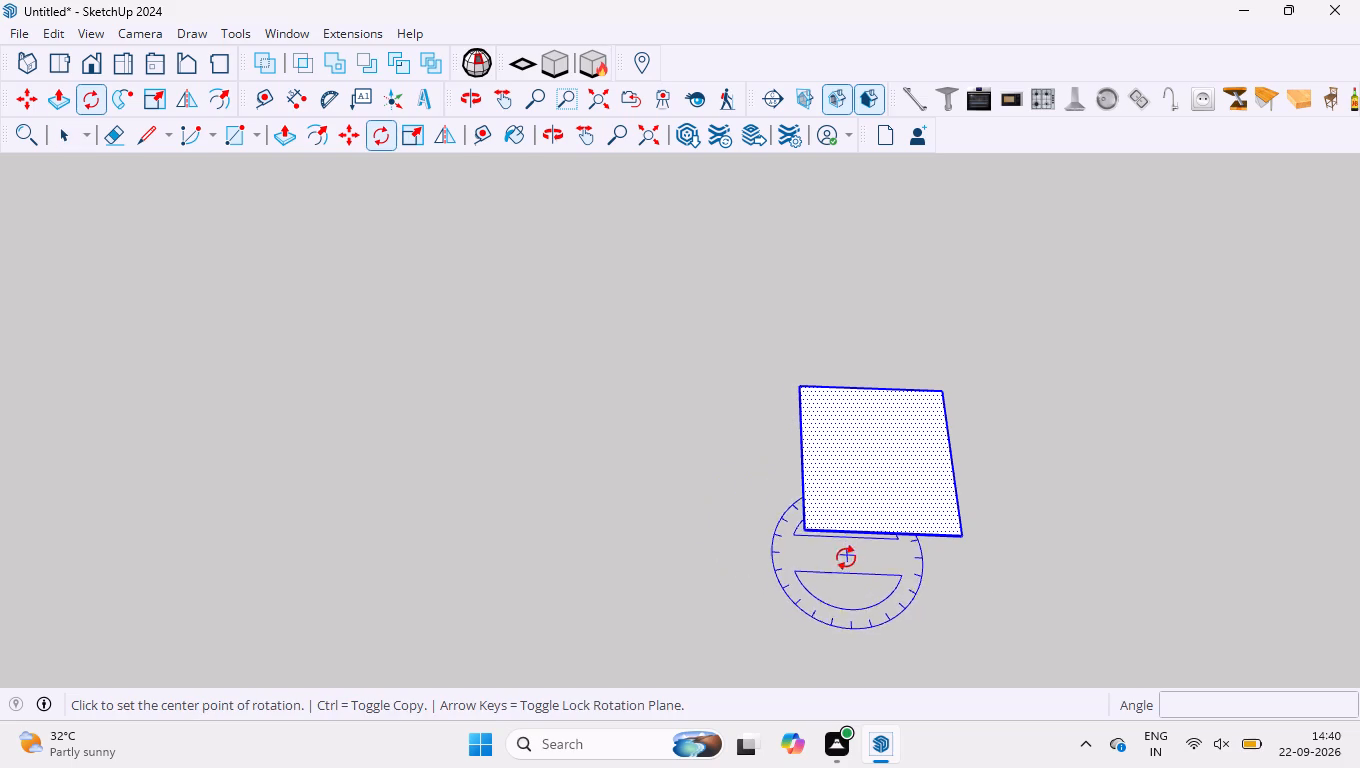
key("Right")
left_click(803, 533)
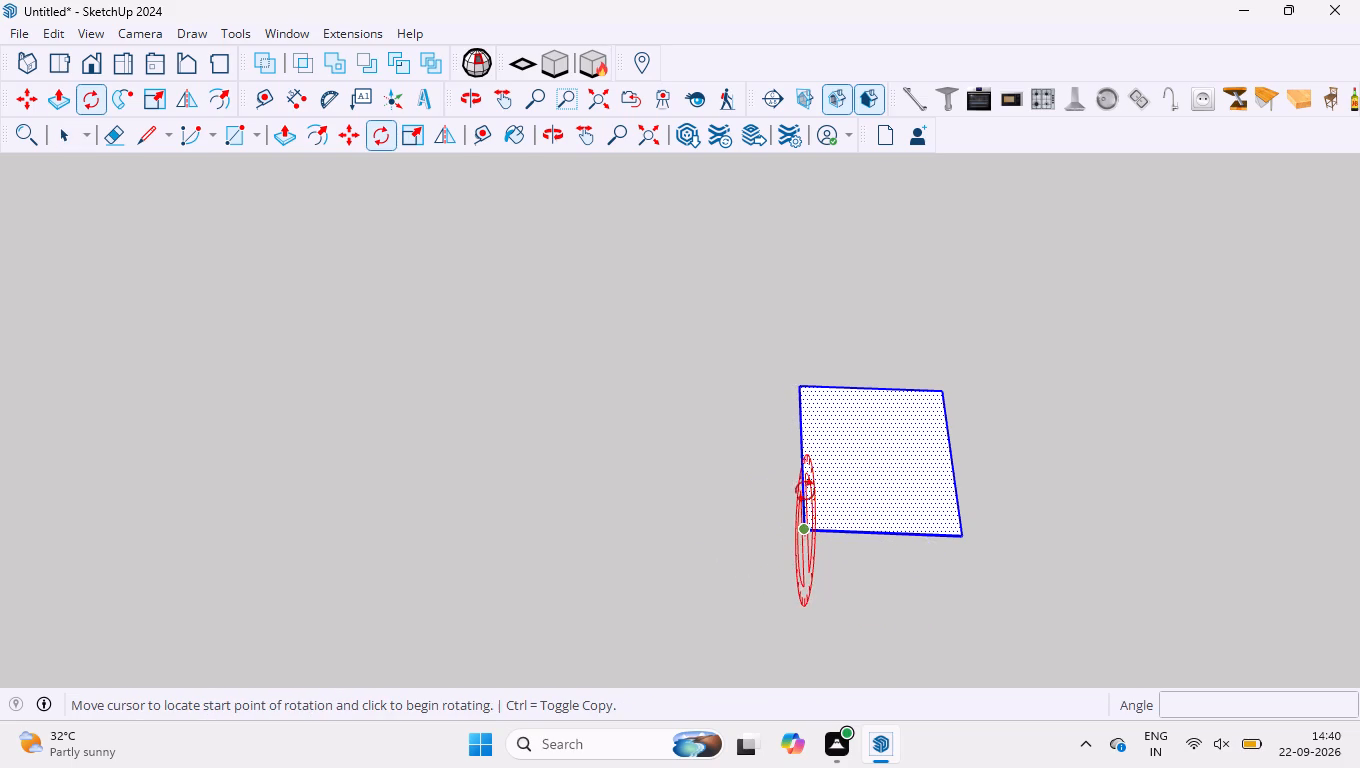
left_click(801, 382)
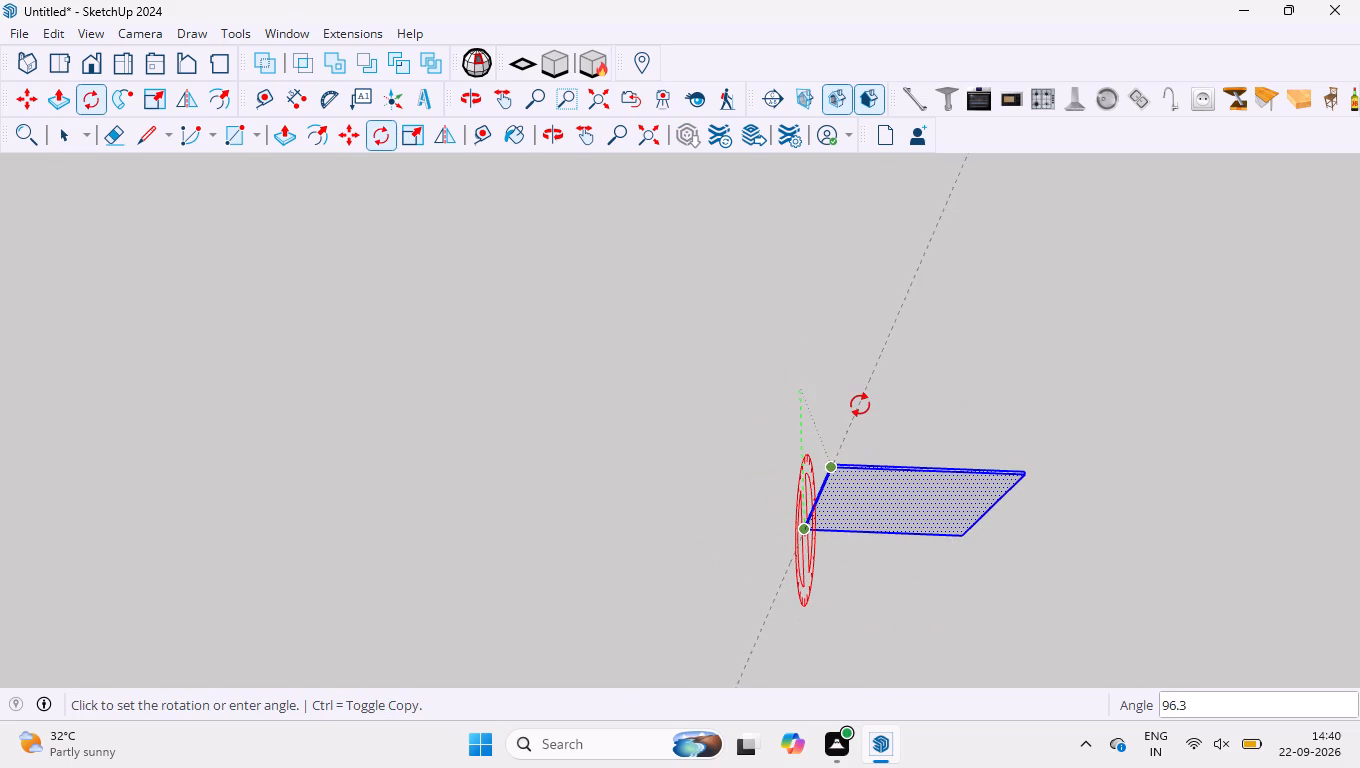
type("90")
key("Return")
key("space")
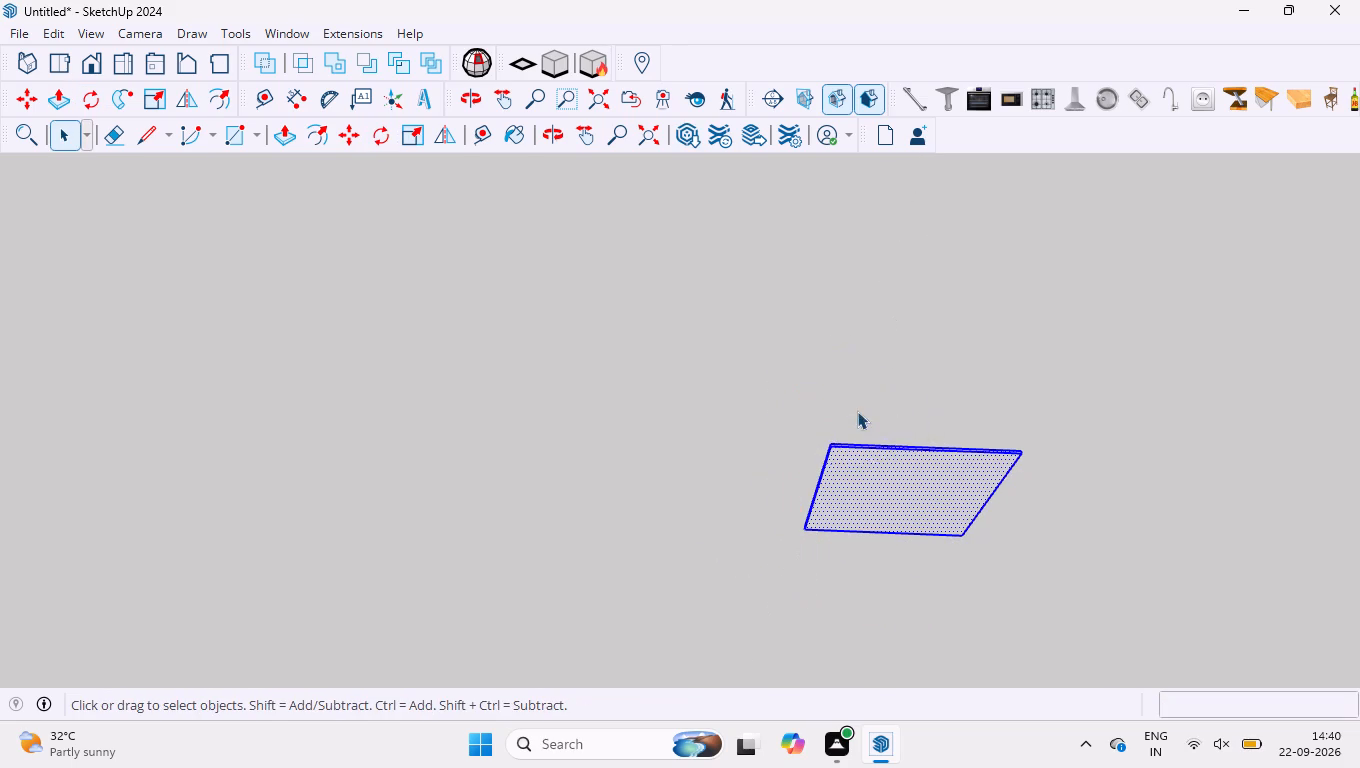
Paint all faces of the upright panel with the Translucent Glass Tinted material.
scroll(857, 411, "down", 4)
middle_click_drag(857, 446, 920, 406)
scroll(953, 434, "up", 6)
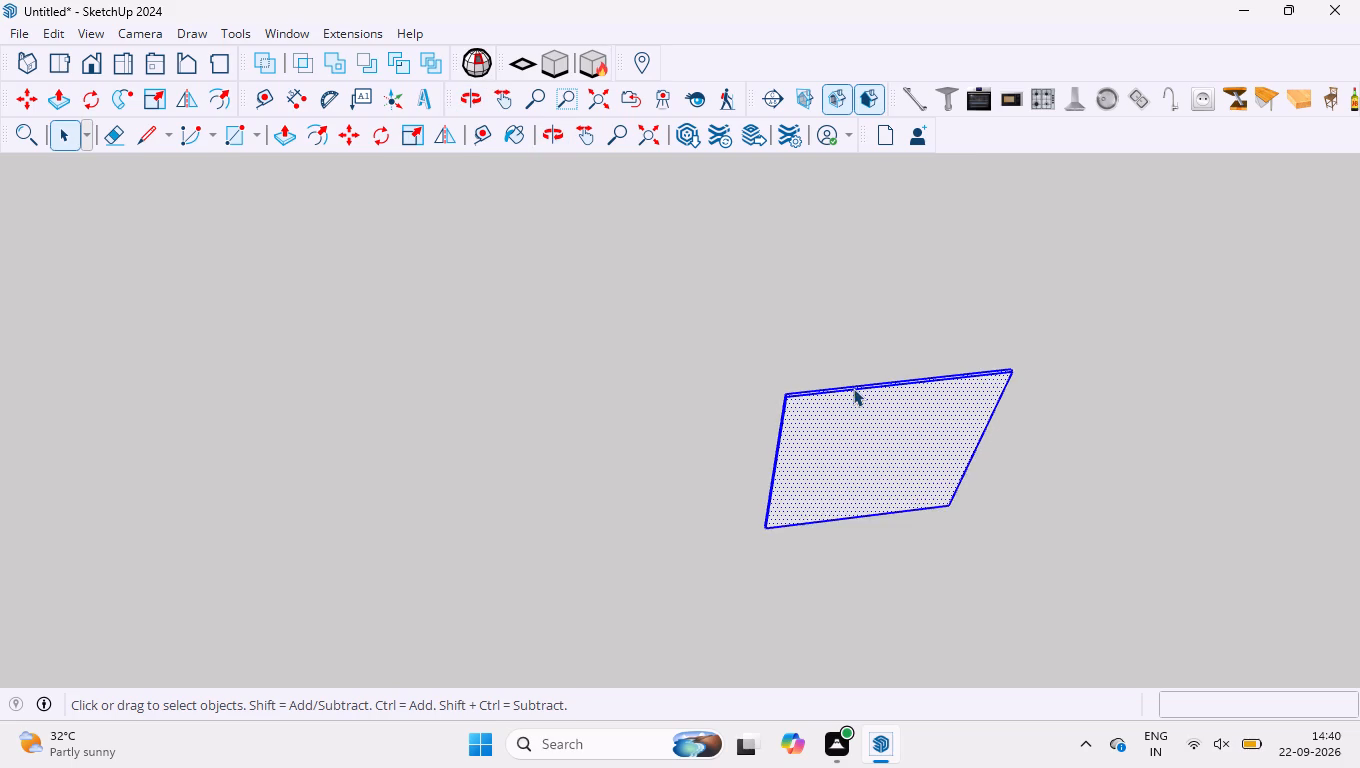
scroll(853, 388, "up", 12)
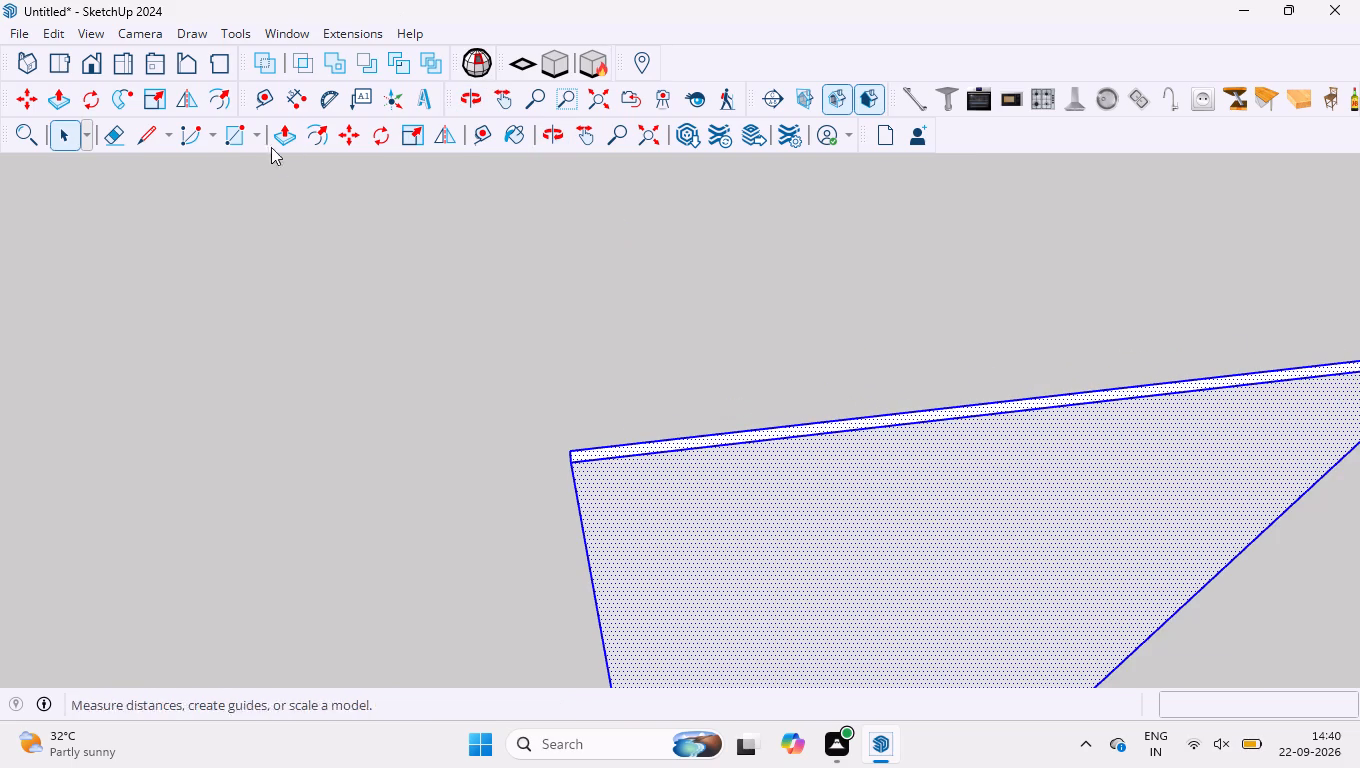
left_click(522, 130)
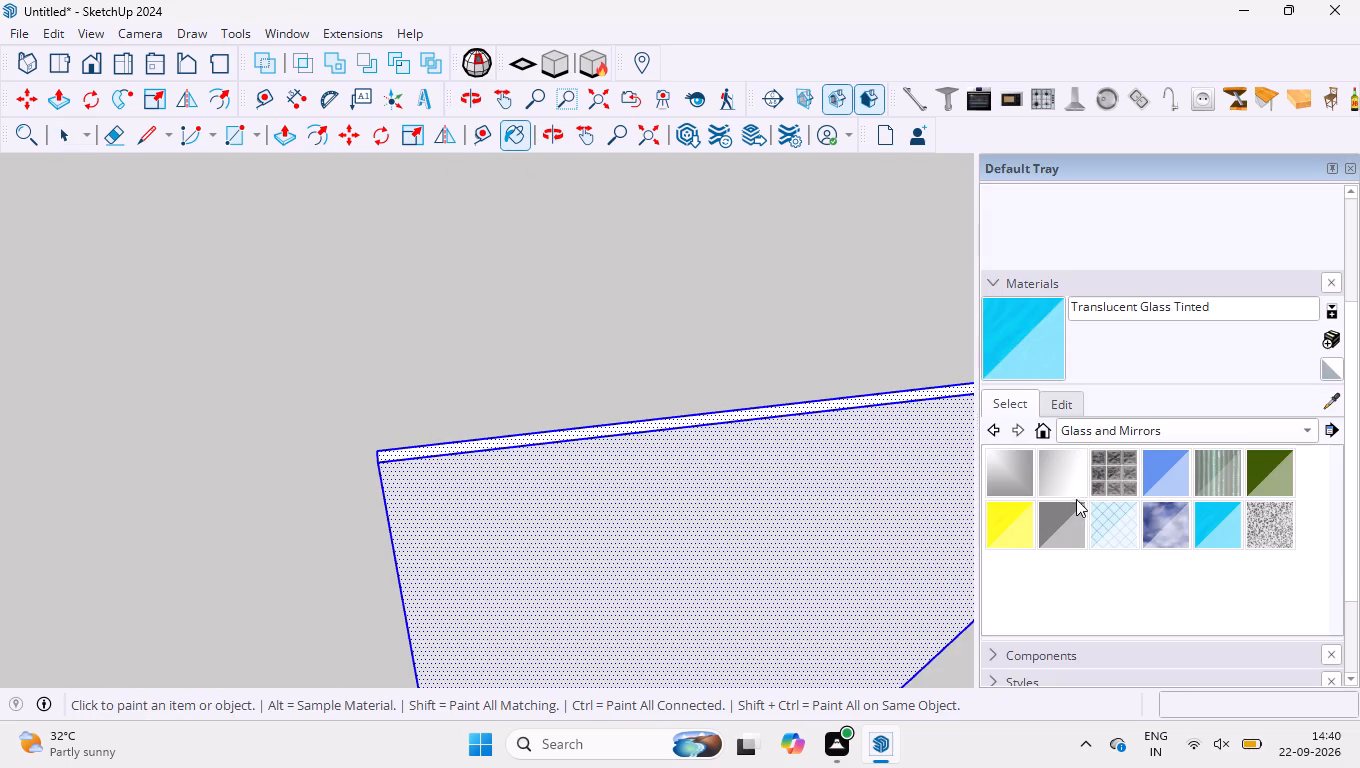
left_click(1218, 522)
left_click(804, 468)
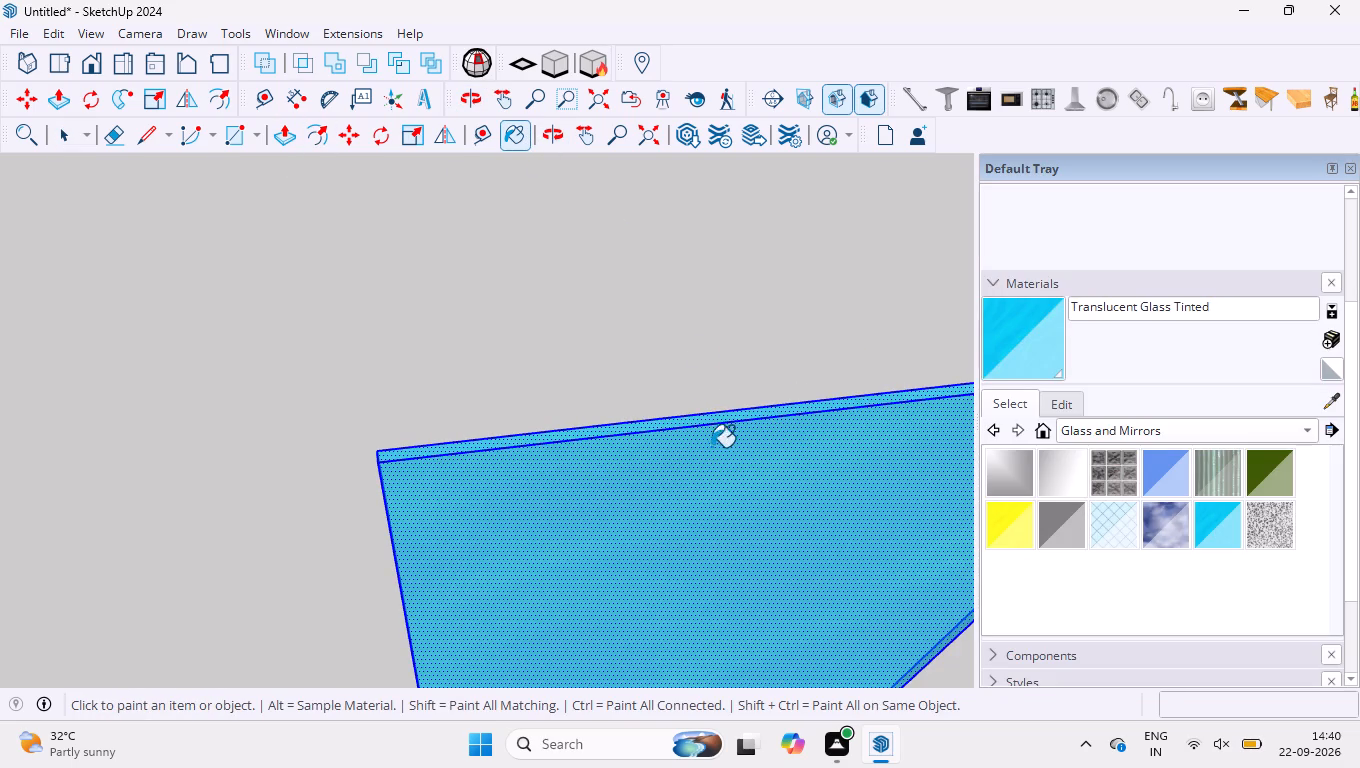
key("space")
left_click(676, 338)
scroll(643, 290, "down", 4)
left_click(1347, 165)
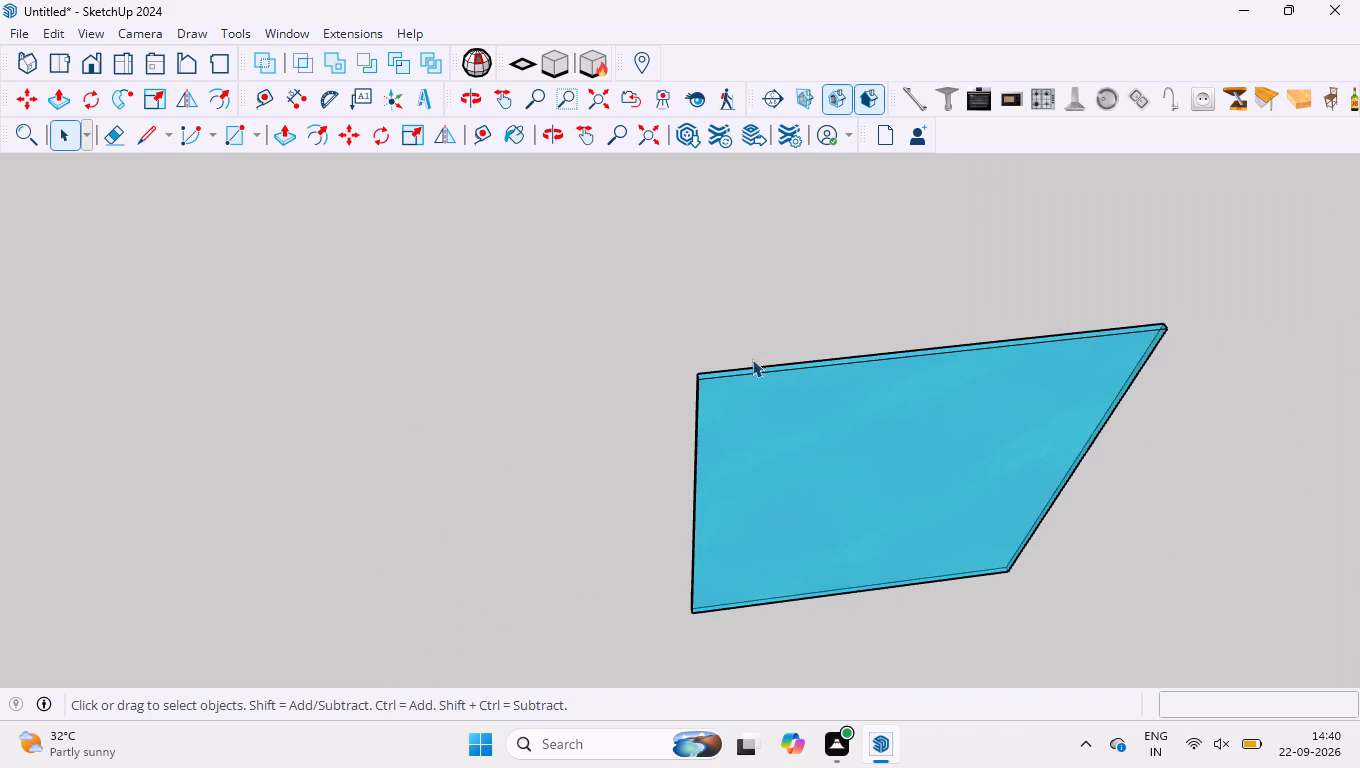
Delete the width and height dimensions from the front opening of the inner column's top compartment.
left_click_drag(484, 286, 1289, 664)
scroll(1023, 517, "down", 3)
middle_click_drag(1051, 535, 996, 533)
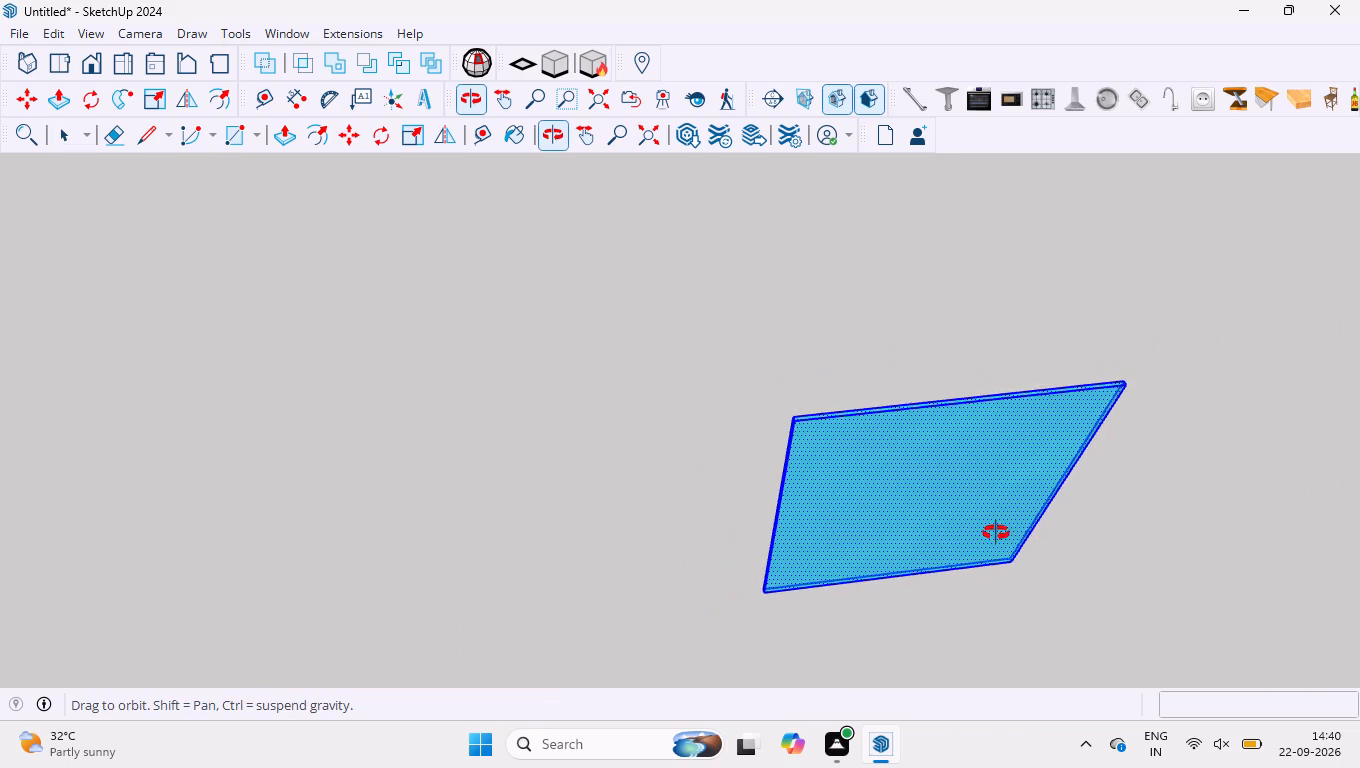
middle_click_drag(996, 533, 812, 471)
scroll(780, 344, "down", 10)
middle_click_drag(882, 519, 766, 434)
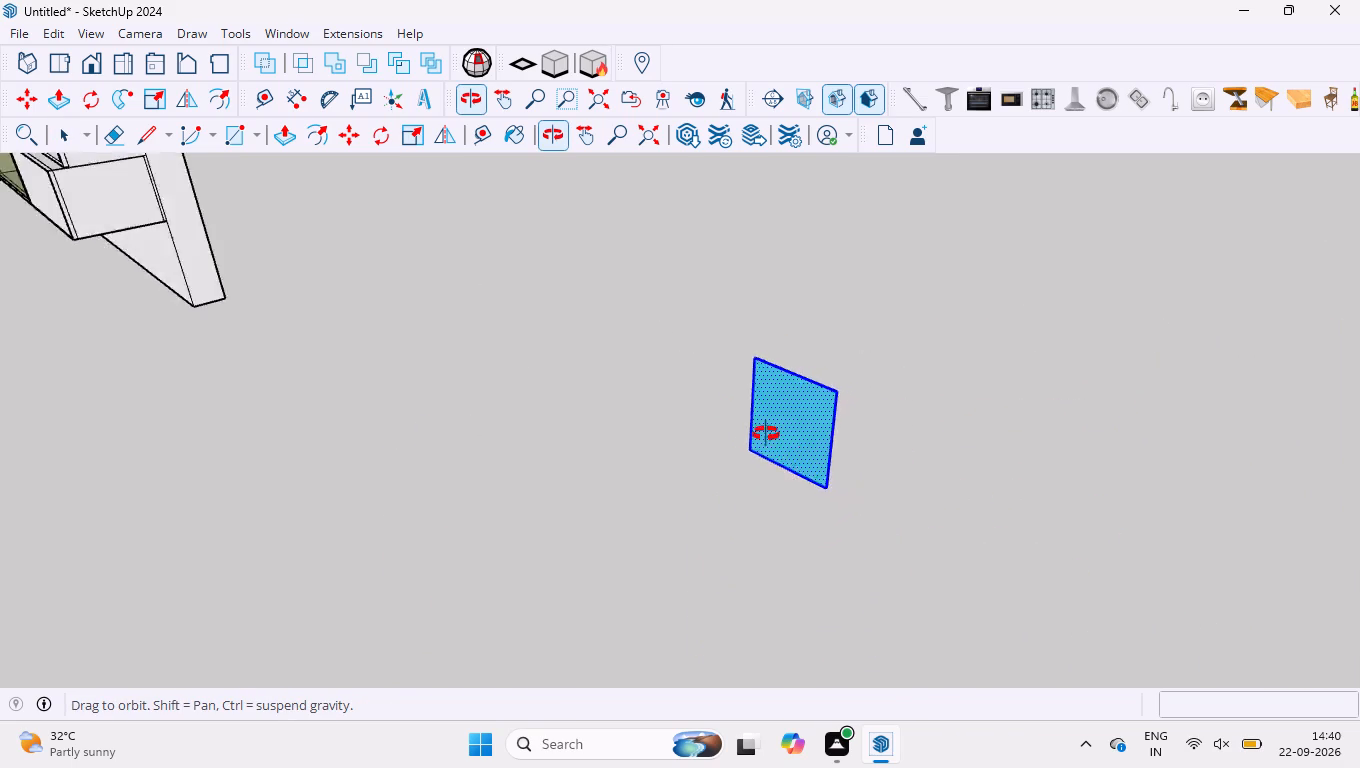
middle_click_drag(766, 434, 953, 494)
scroll(1050, 514, "down", 2)
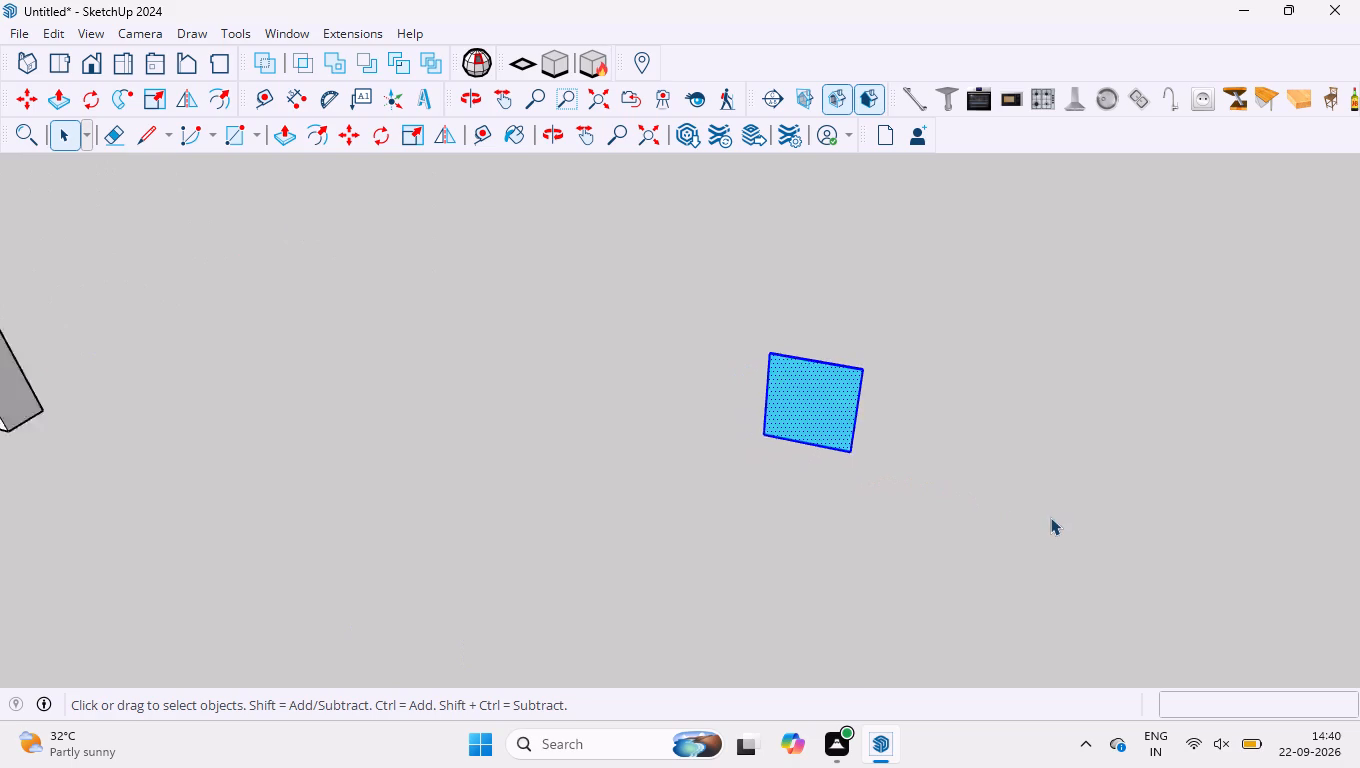
scroll(1050, 517, "down", 6)
scroll(972, 480, "down", 5)
scroll(396, 261, "down", 7)
scroll(347, 268, "up", 2)
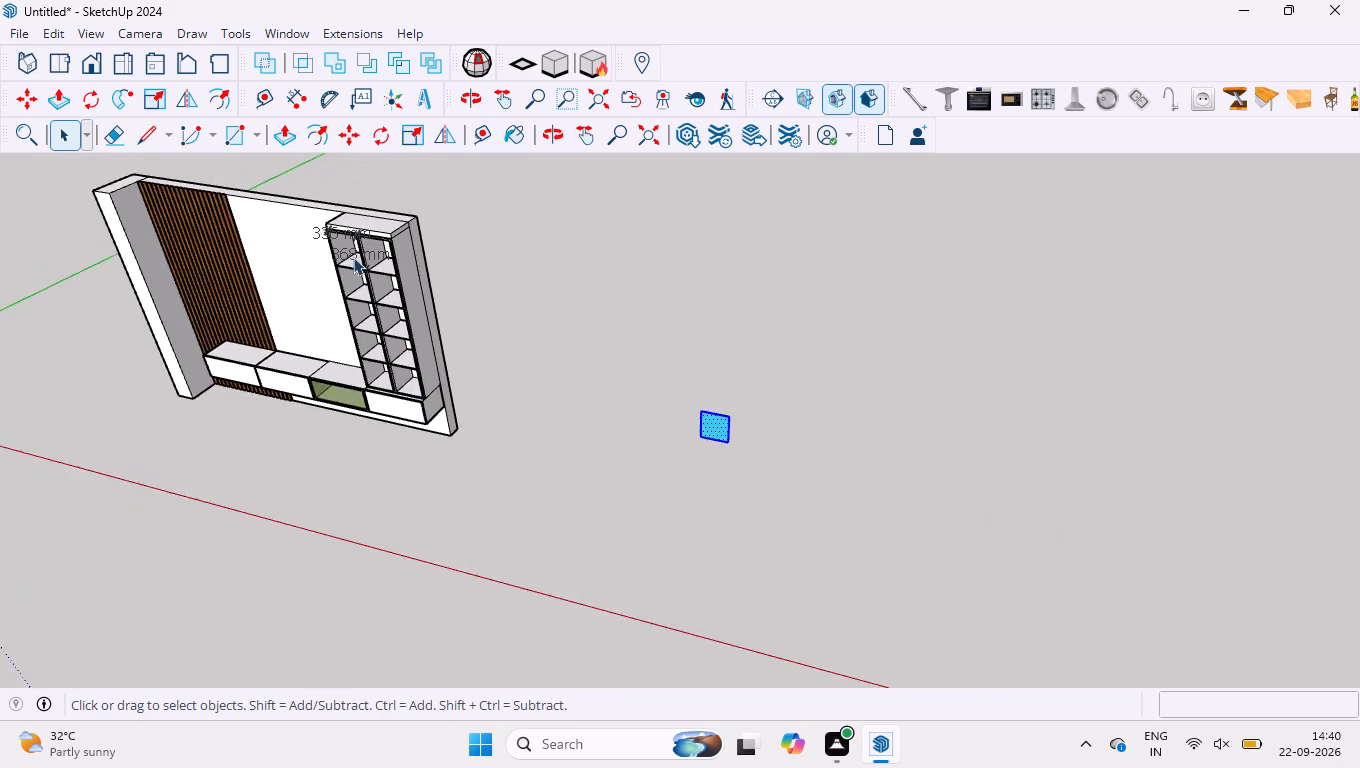
scroll(353, 257, "up", 20)
scroll(353, 257, "up", 6)
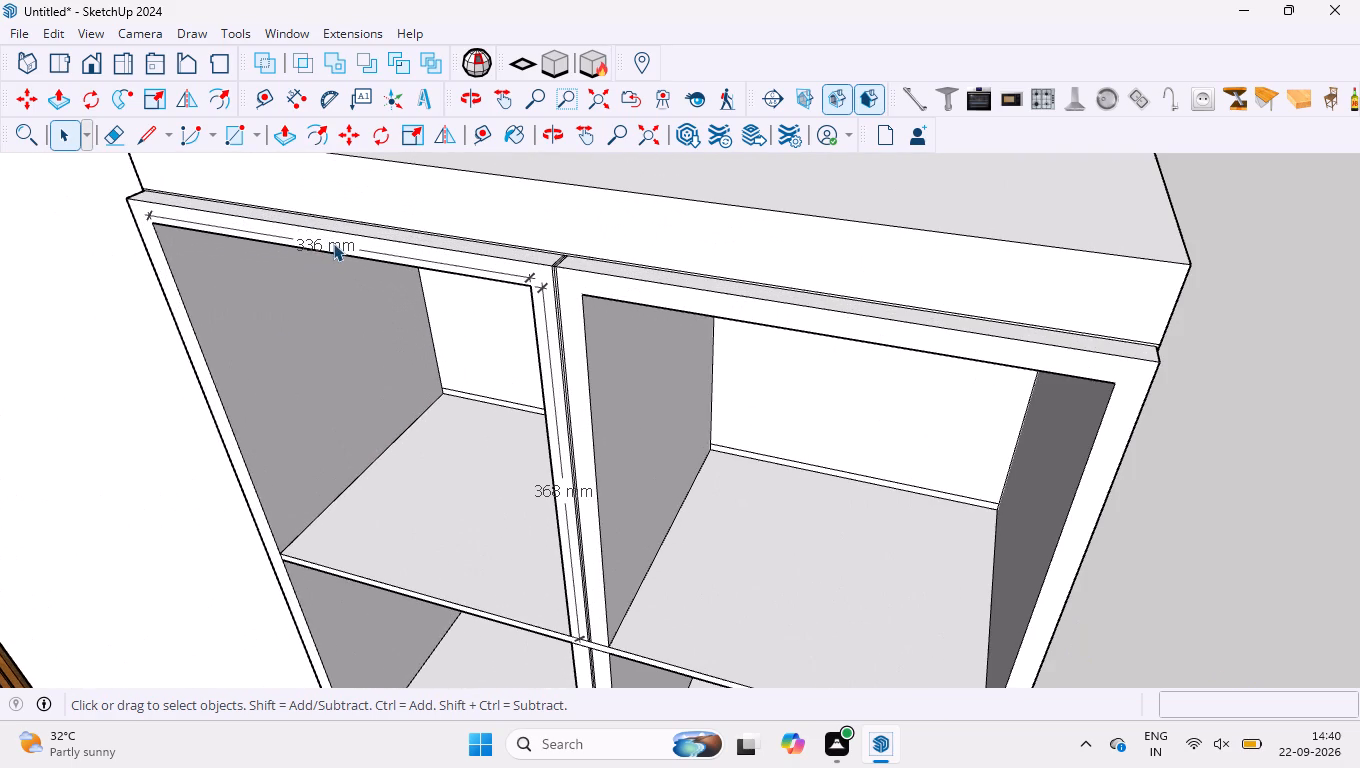
left_click(333, 243)
key("Delete")
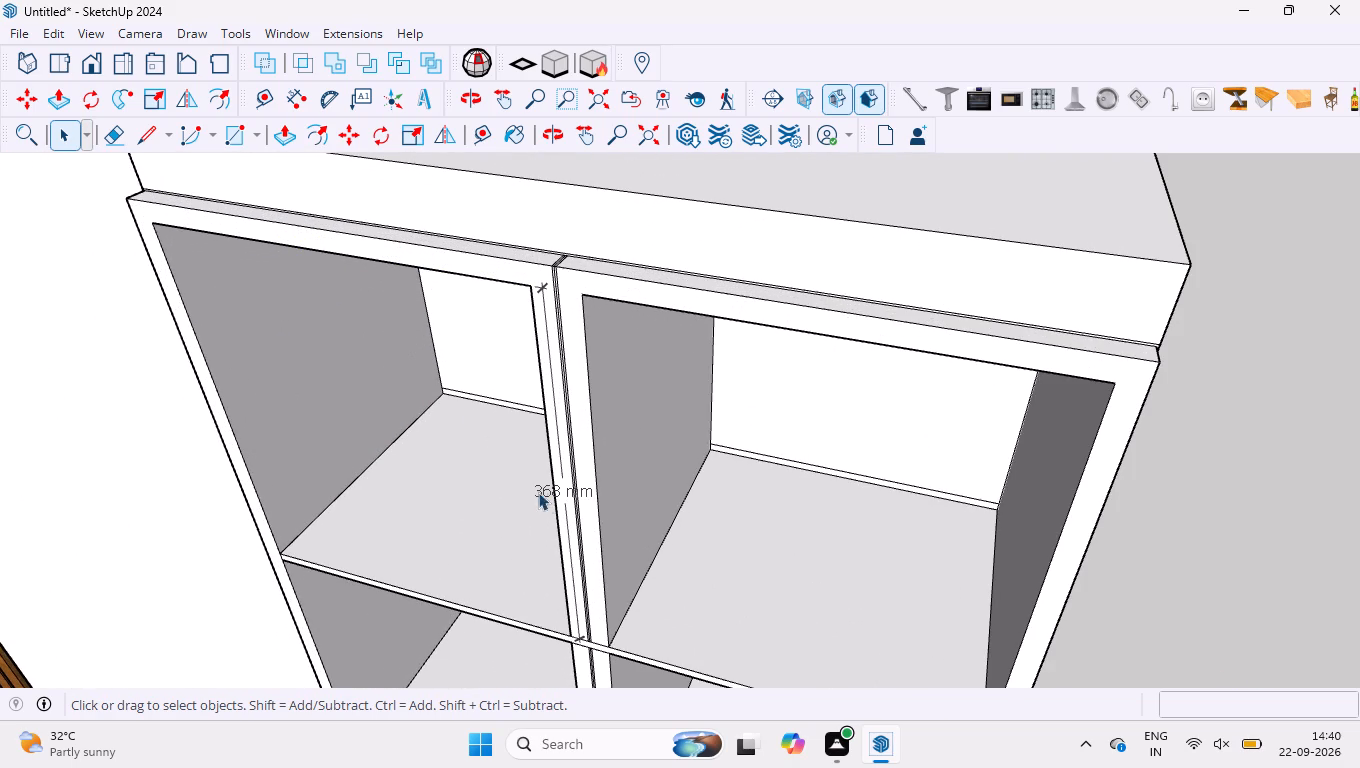
left_click(557, 493)
key("Delete")
scroll(477, 453, "down", 3)
middle_click_drag(522, 572, 610, 573)
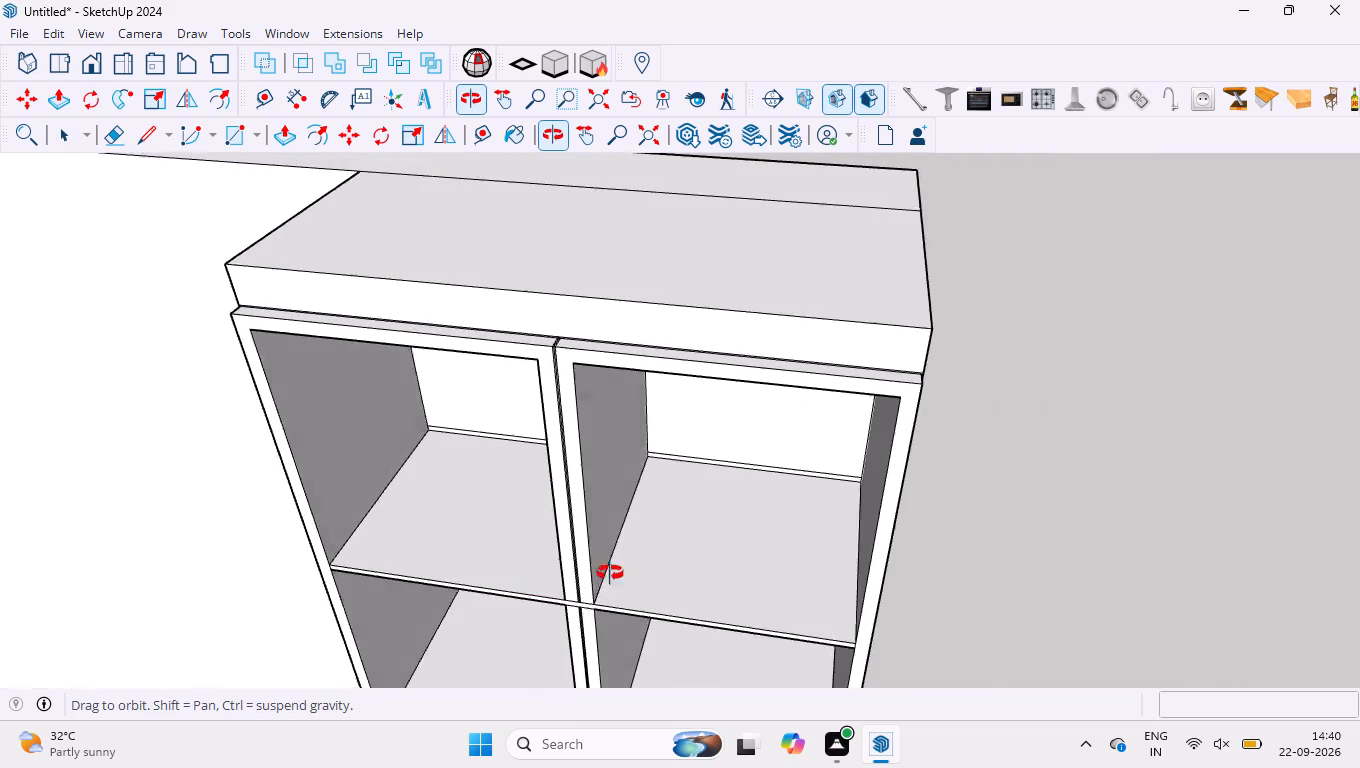
Place a guide line 18 mm behind the front edge of the shelf under the inner column's top compartment.
middle_click_drag(610, 573, 735, 579)
scroll(691, 630, "up", 9)
scroll(598, 638, "up", 3)
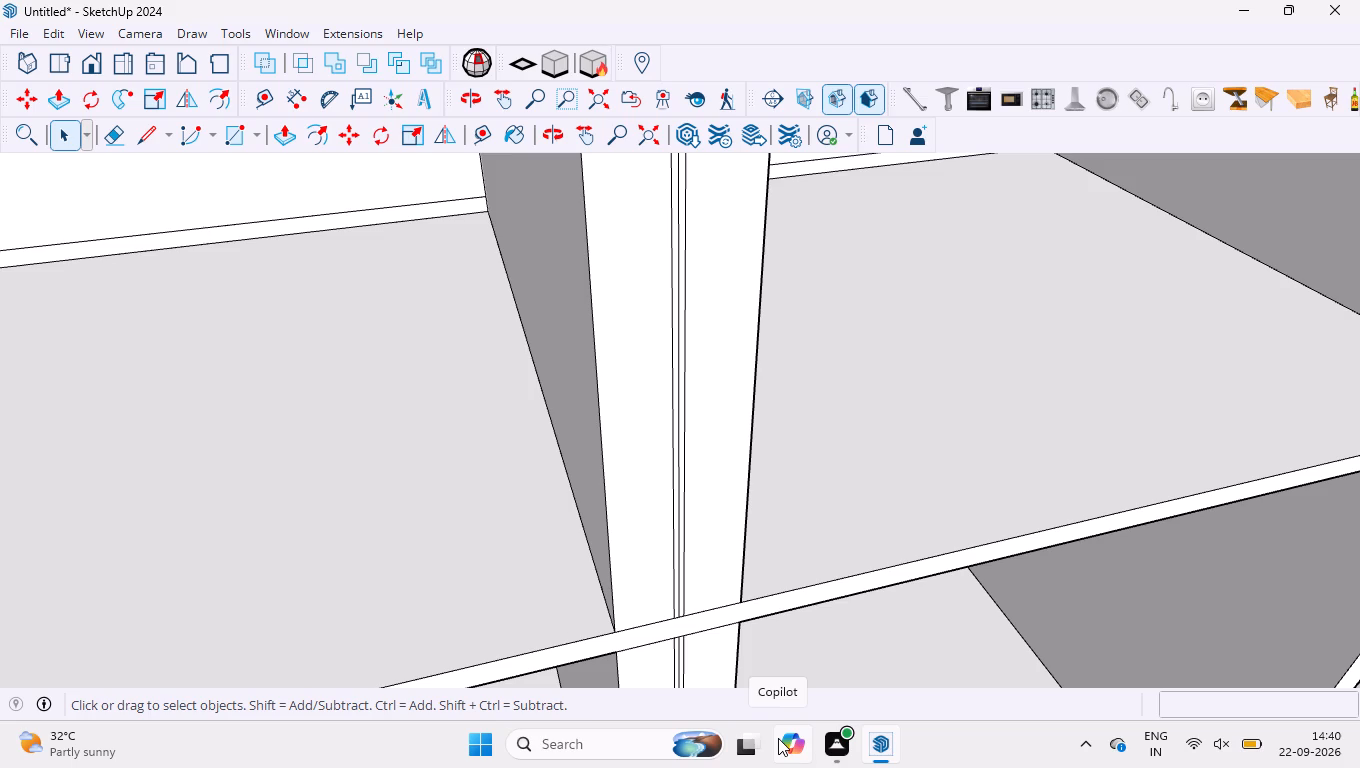
key("l")
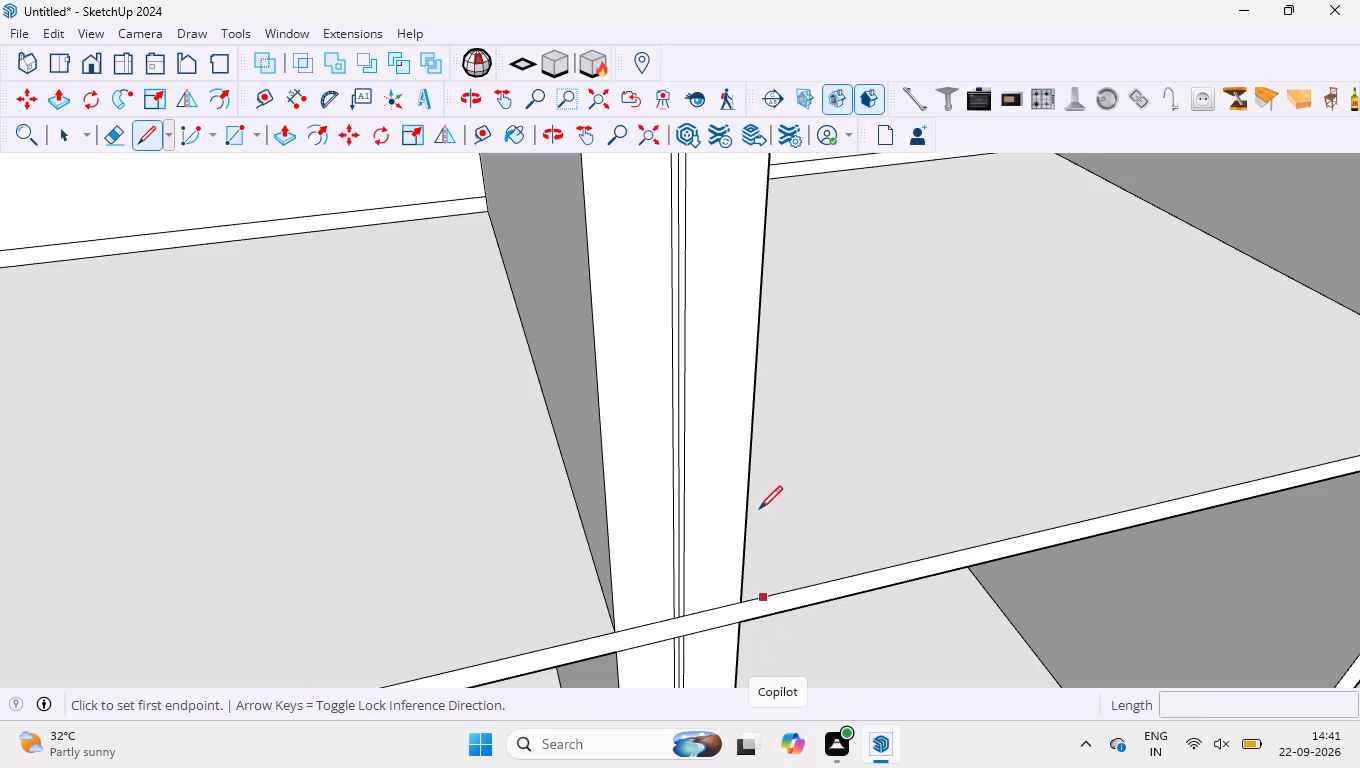
scroll(759, 509, "down", 5)
scroll(705, 369, "down", 4)
scroll(519, 537, "down", 5)
scroll(414, 588, "up", 9)
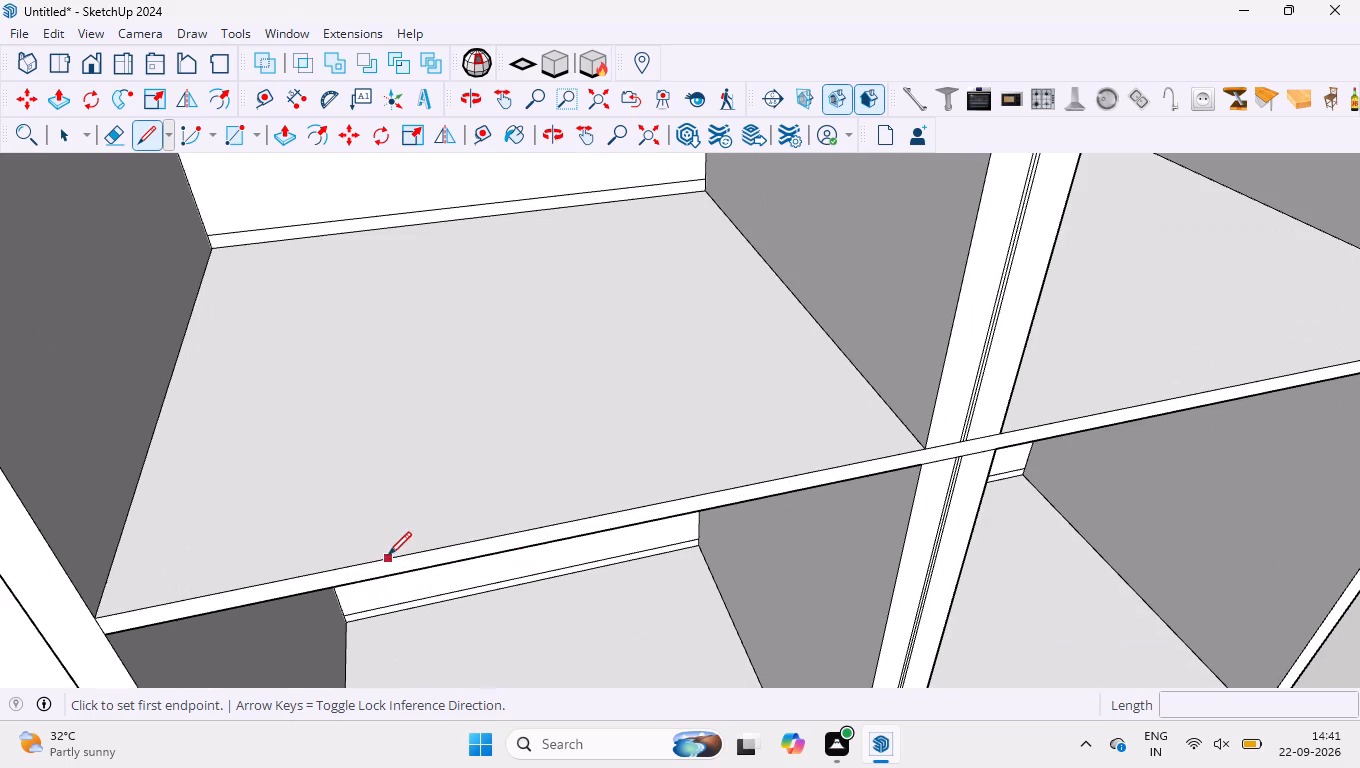
key("t")
left_click(440, 548)
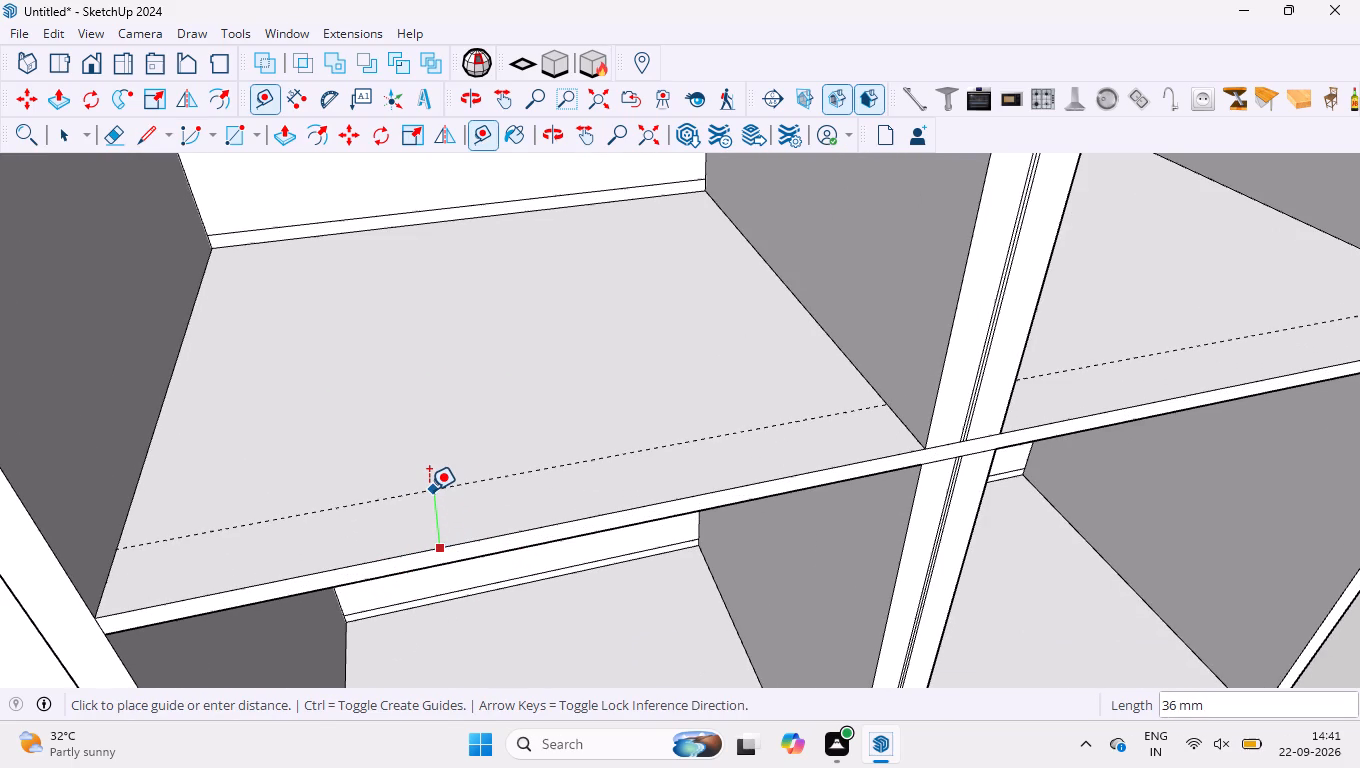
key("1")
key("8")
key("Return")
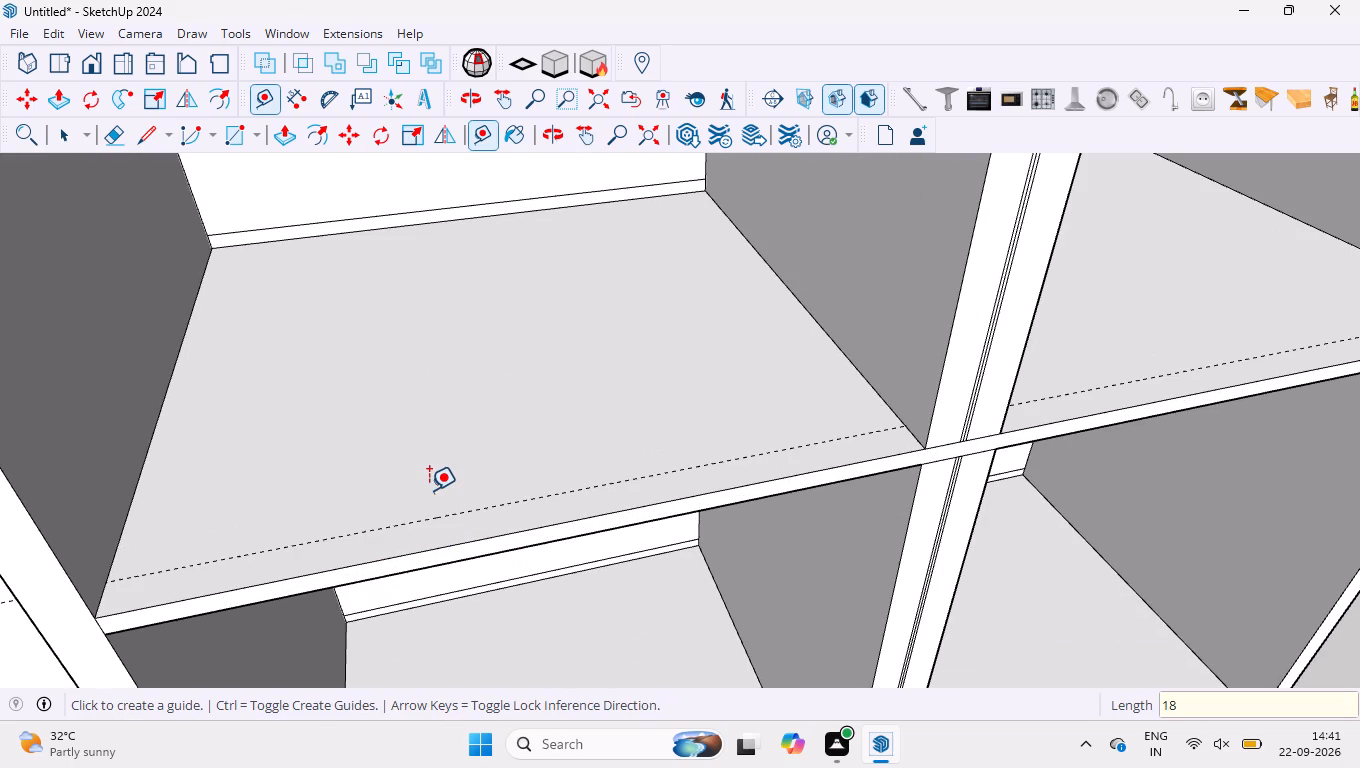
Add a second guide line offset 9 mm from the first one towards the shelf's front edge.
scroll(916, 475, "up", 13)
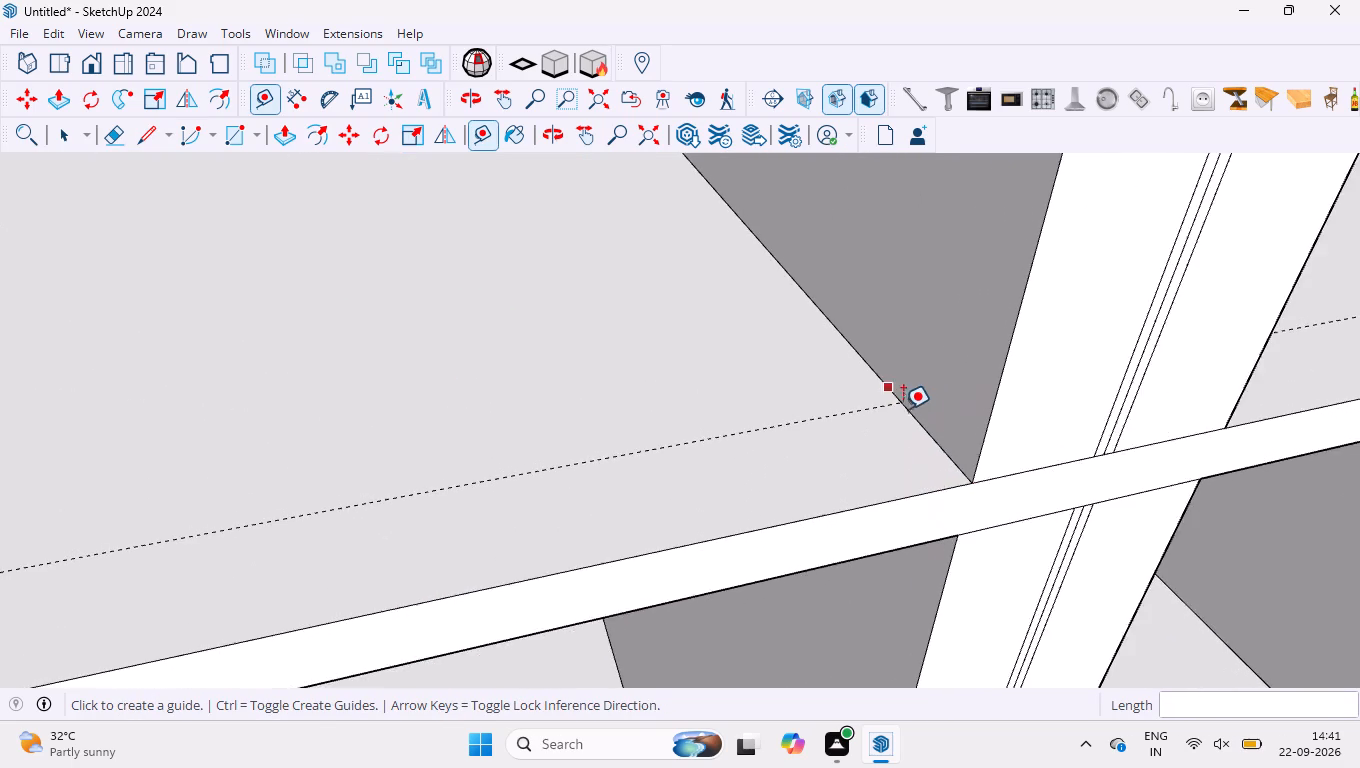
scroll(904, 413, "up", 4)
left_click(795, 414)
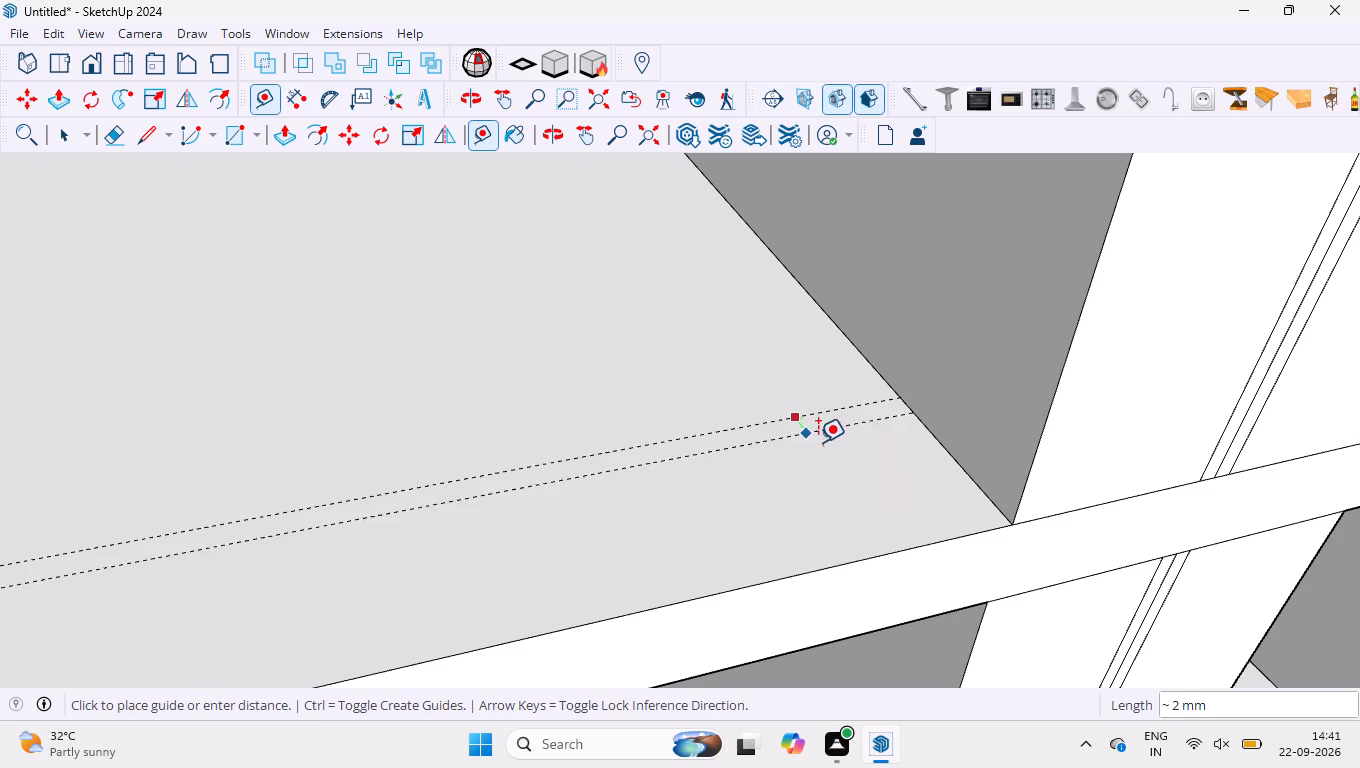
key("9")
key("Return")
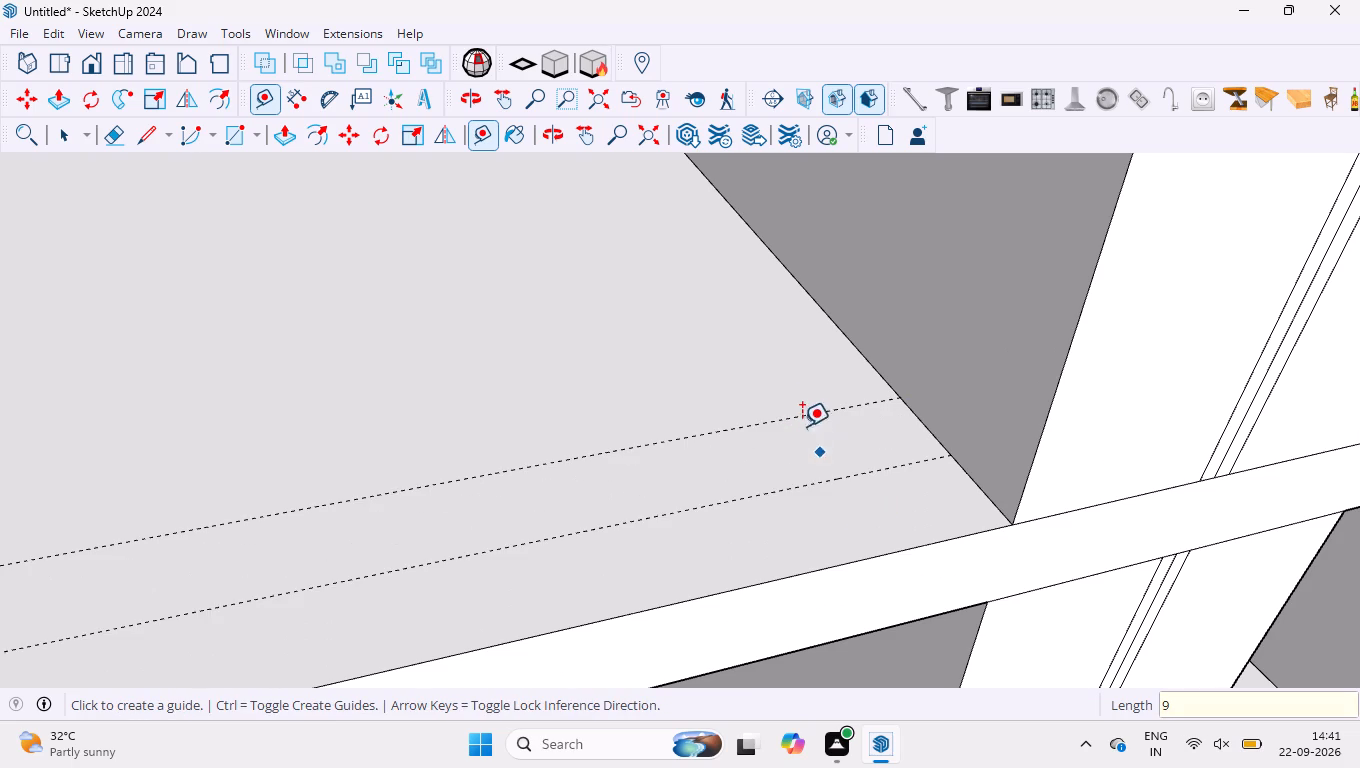
scroll(791, 424, "down", 3)
key("space")
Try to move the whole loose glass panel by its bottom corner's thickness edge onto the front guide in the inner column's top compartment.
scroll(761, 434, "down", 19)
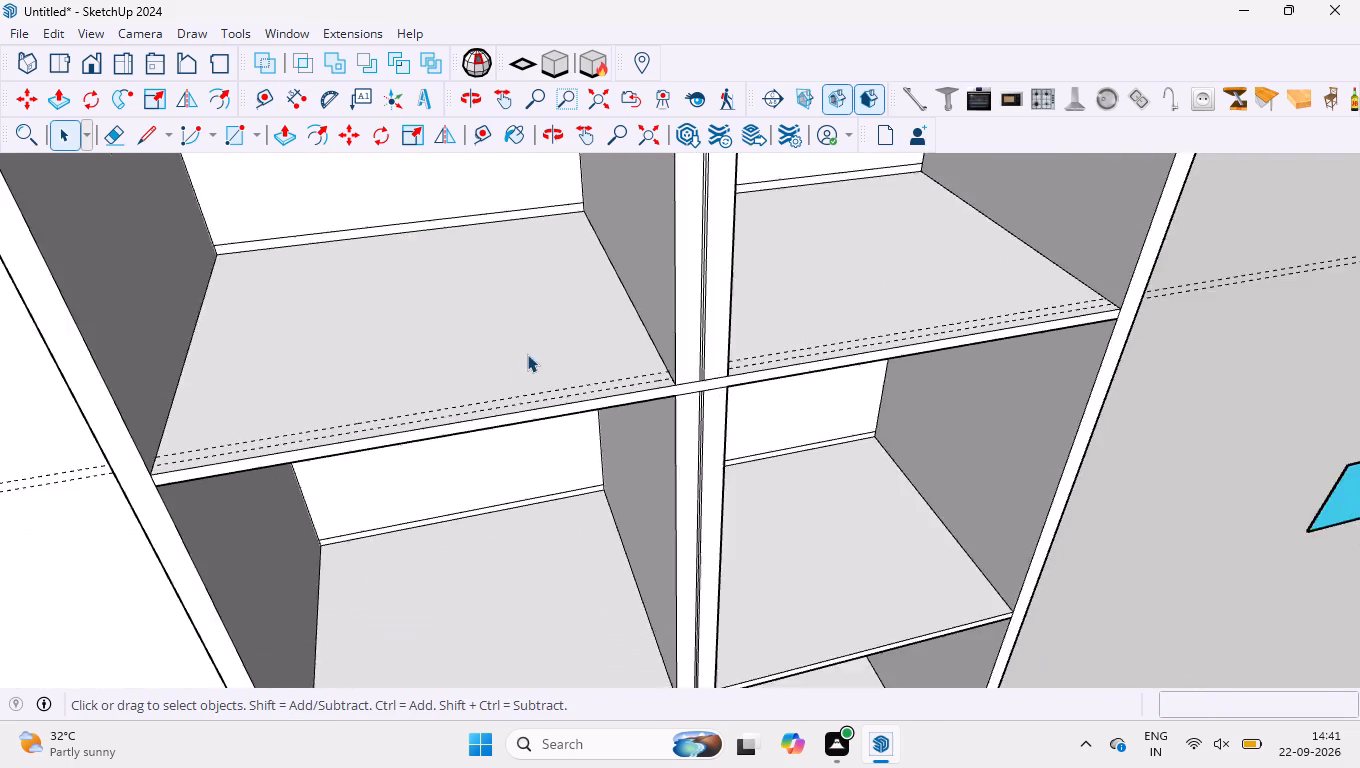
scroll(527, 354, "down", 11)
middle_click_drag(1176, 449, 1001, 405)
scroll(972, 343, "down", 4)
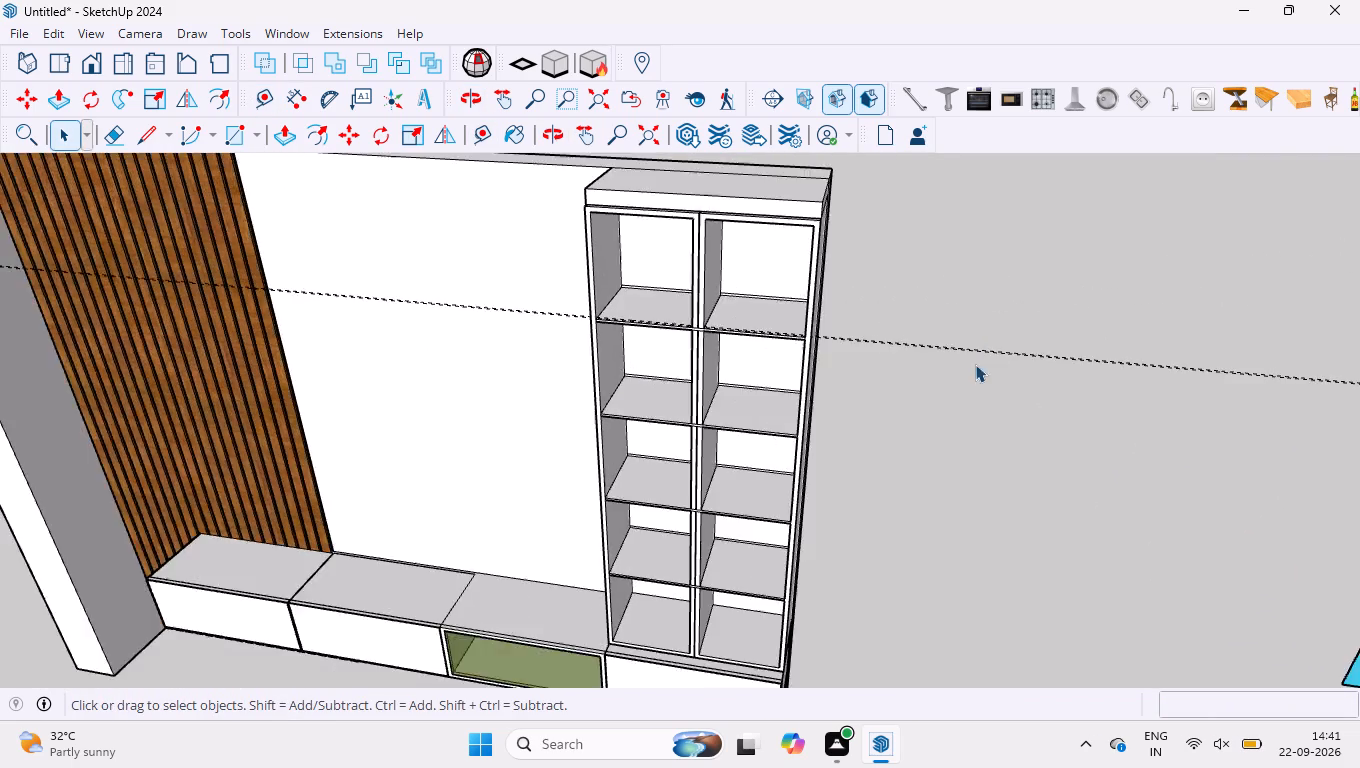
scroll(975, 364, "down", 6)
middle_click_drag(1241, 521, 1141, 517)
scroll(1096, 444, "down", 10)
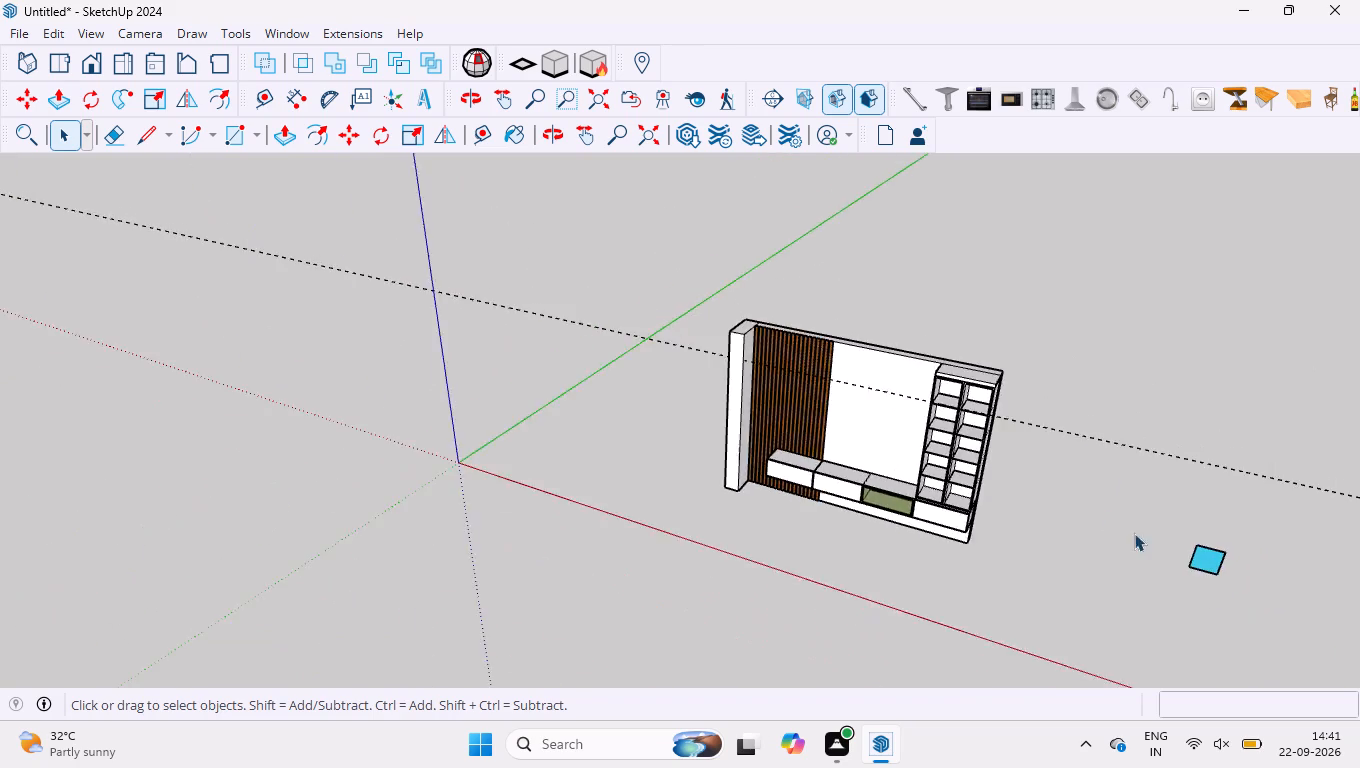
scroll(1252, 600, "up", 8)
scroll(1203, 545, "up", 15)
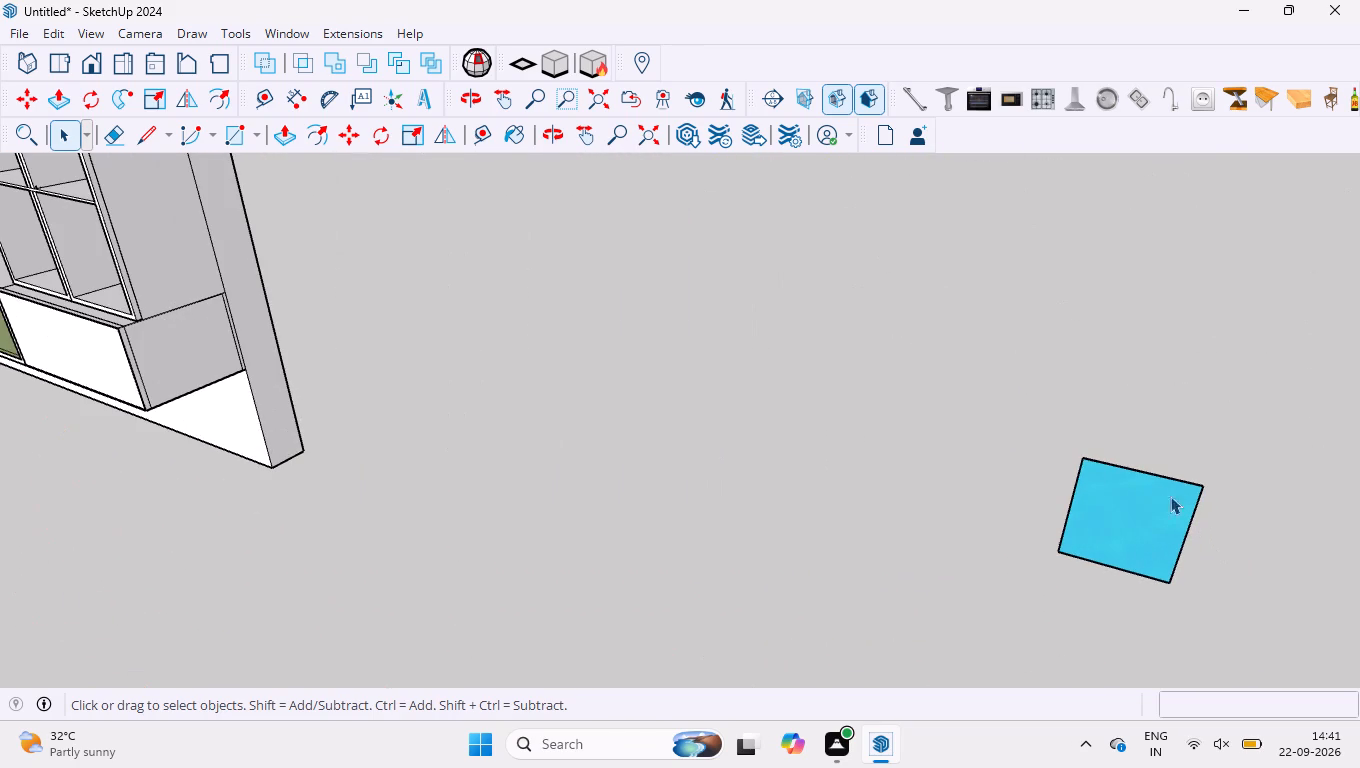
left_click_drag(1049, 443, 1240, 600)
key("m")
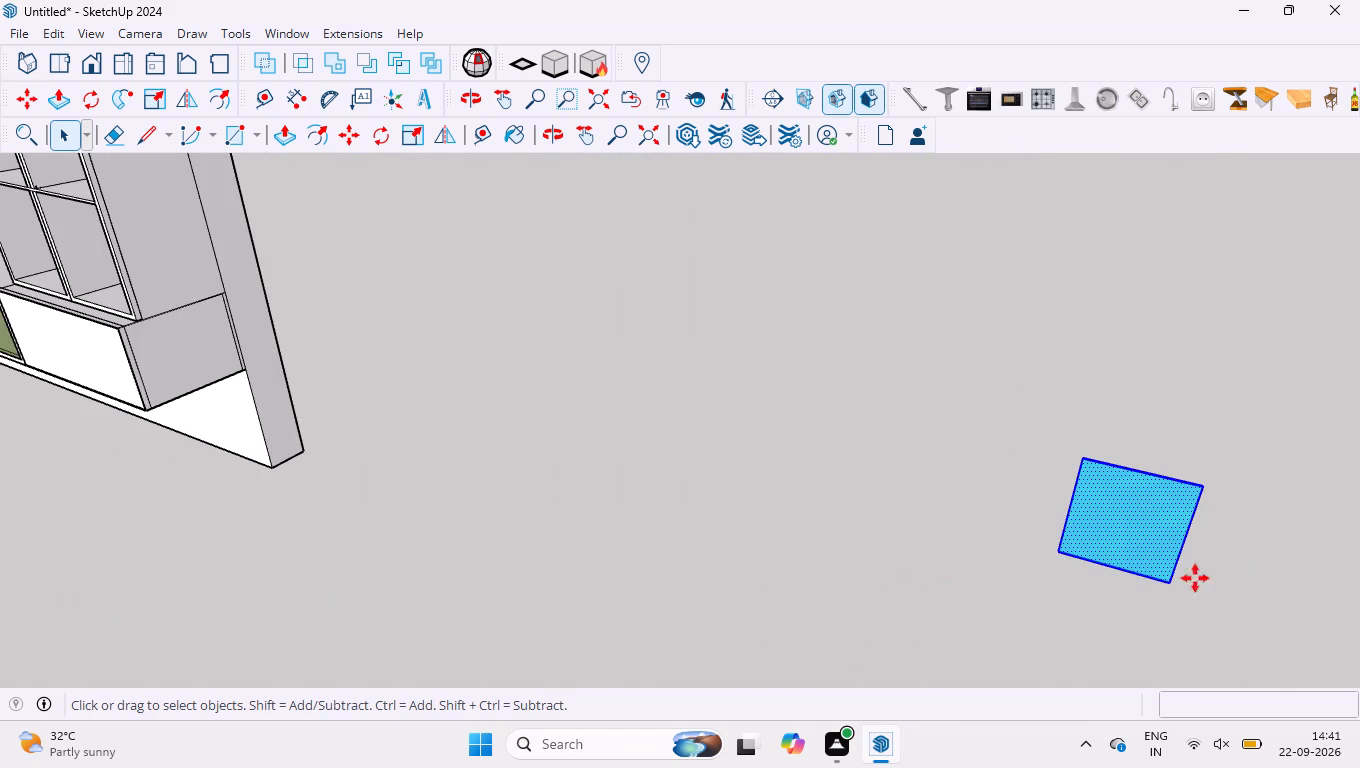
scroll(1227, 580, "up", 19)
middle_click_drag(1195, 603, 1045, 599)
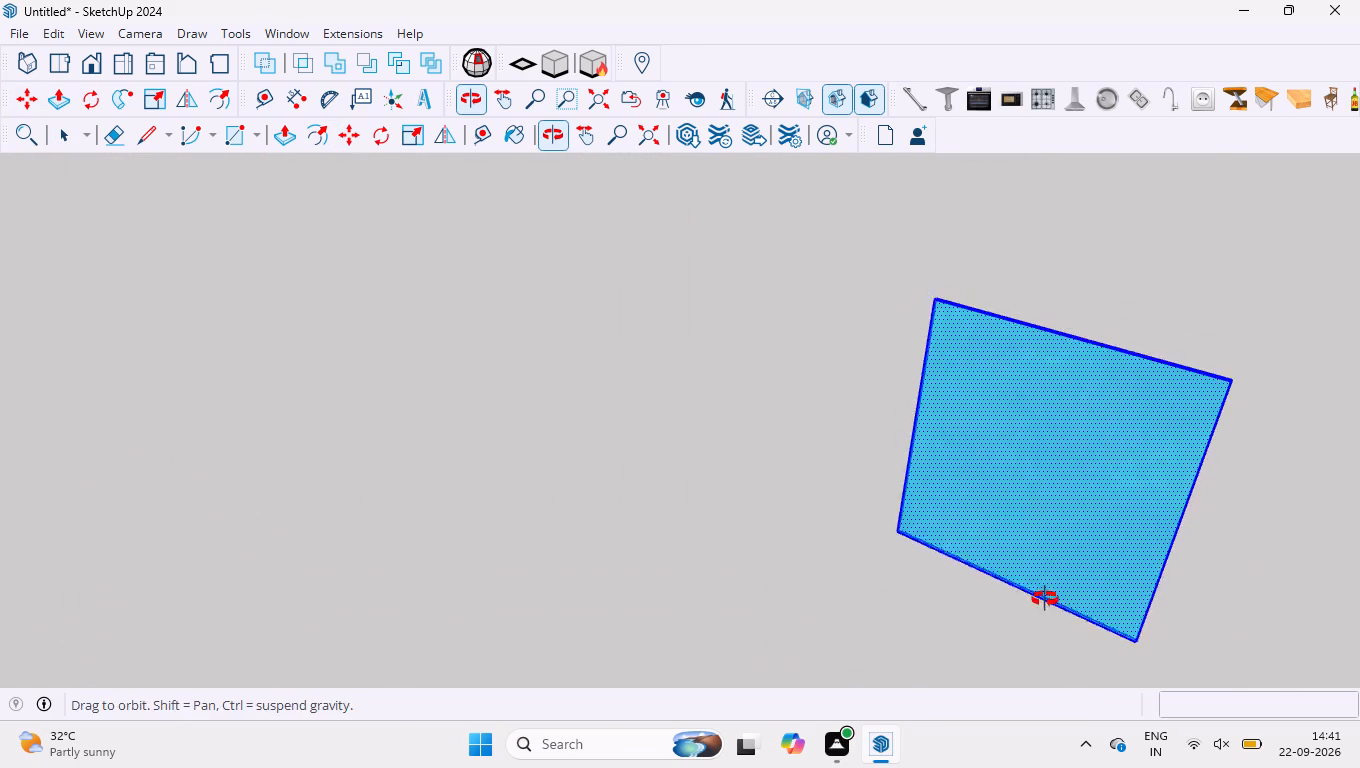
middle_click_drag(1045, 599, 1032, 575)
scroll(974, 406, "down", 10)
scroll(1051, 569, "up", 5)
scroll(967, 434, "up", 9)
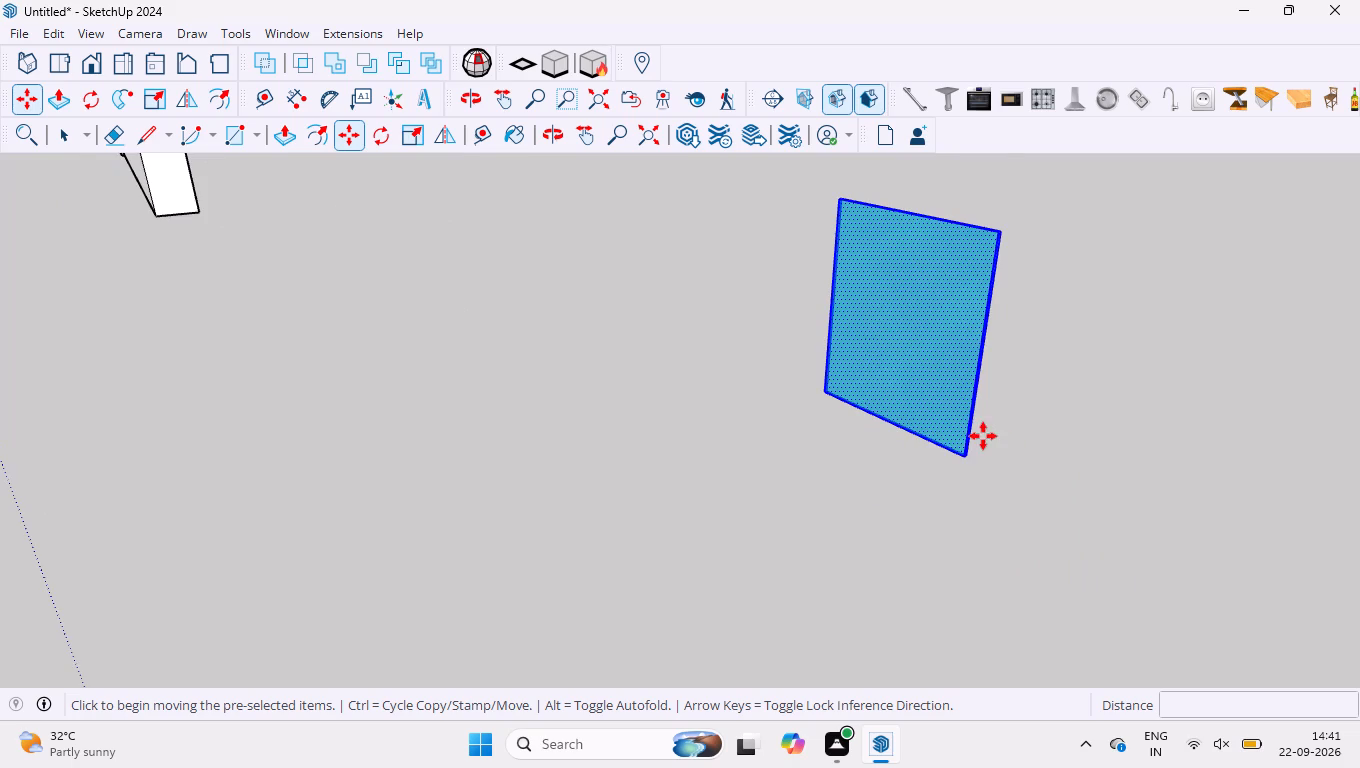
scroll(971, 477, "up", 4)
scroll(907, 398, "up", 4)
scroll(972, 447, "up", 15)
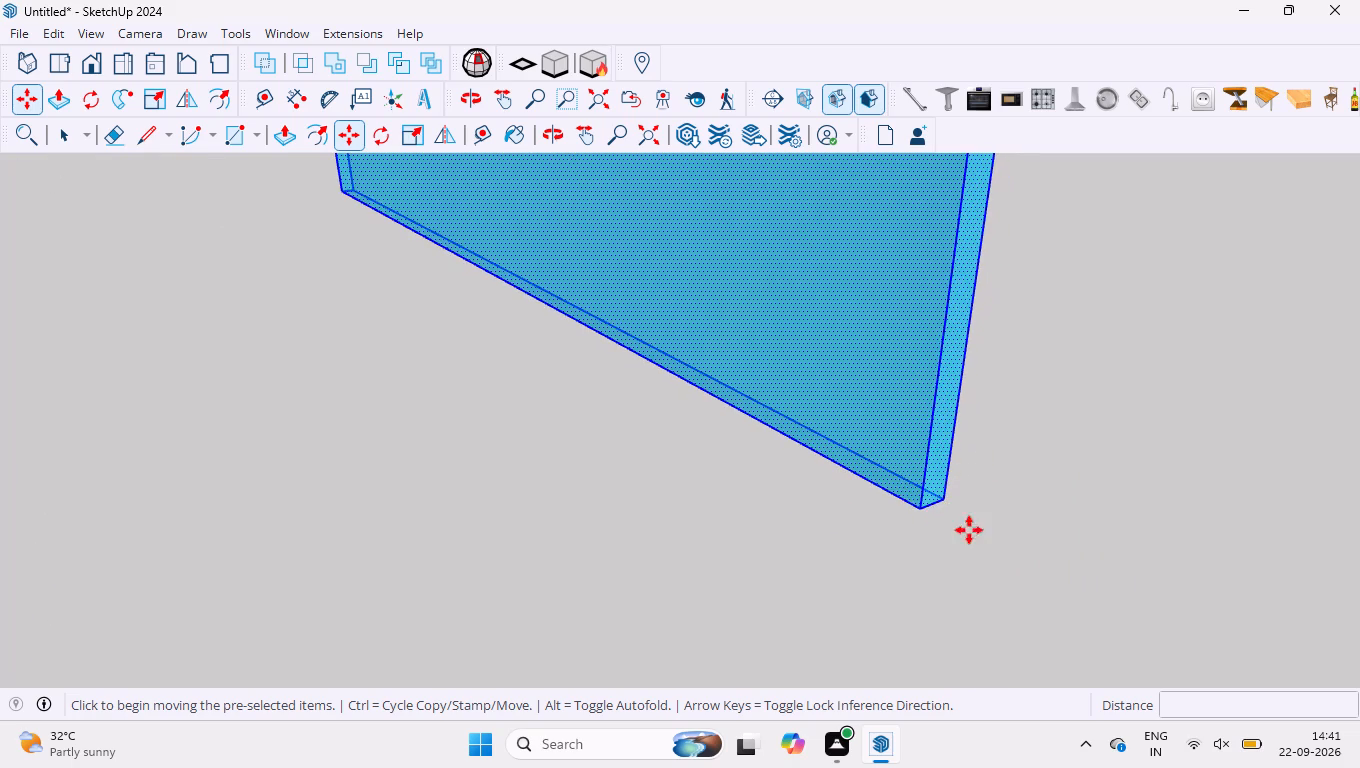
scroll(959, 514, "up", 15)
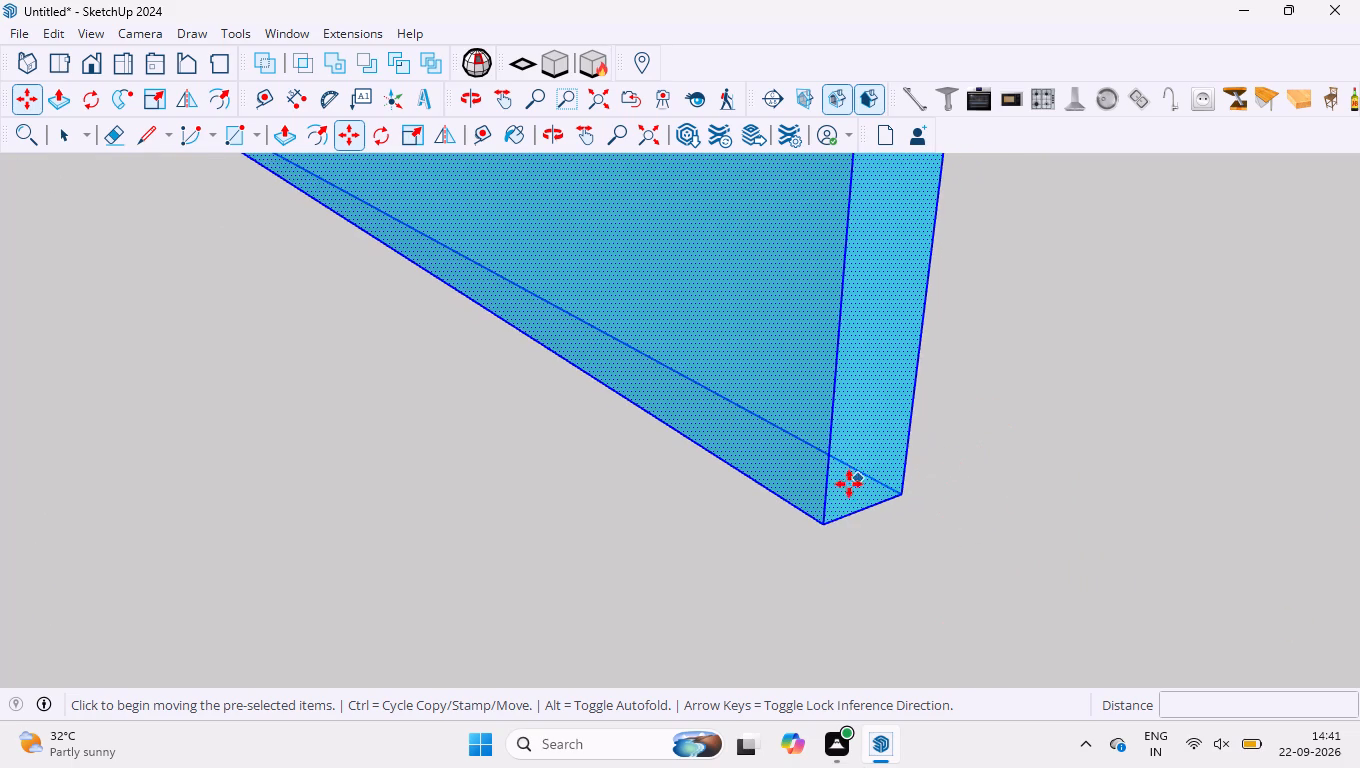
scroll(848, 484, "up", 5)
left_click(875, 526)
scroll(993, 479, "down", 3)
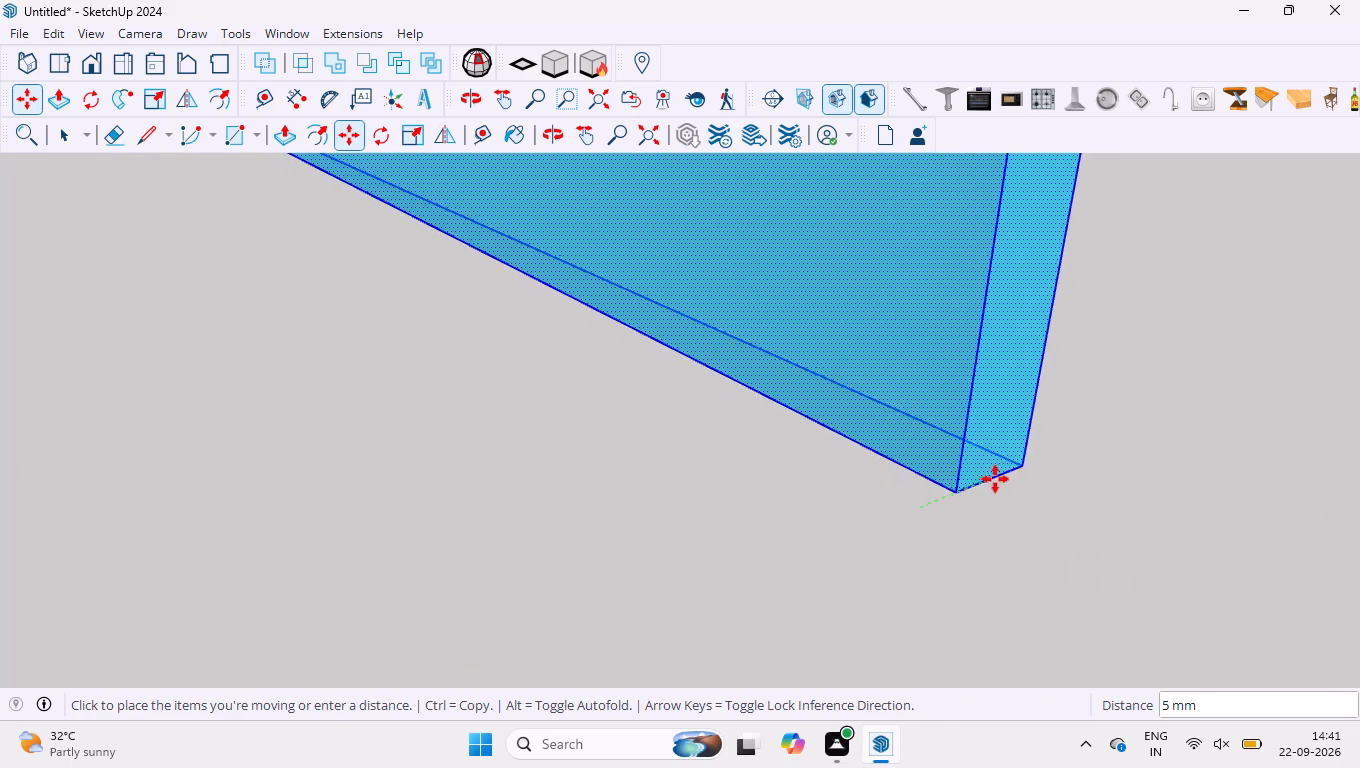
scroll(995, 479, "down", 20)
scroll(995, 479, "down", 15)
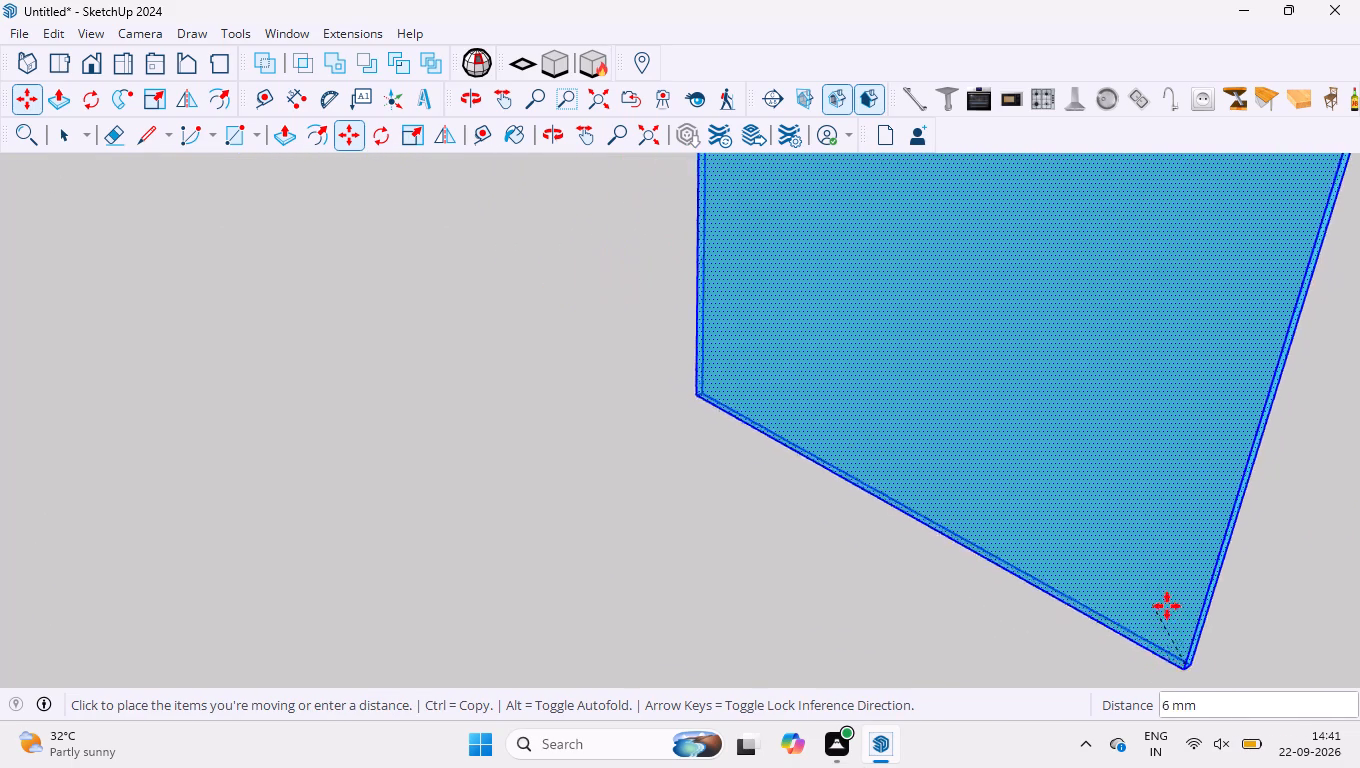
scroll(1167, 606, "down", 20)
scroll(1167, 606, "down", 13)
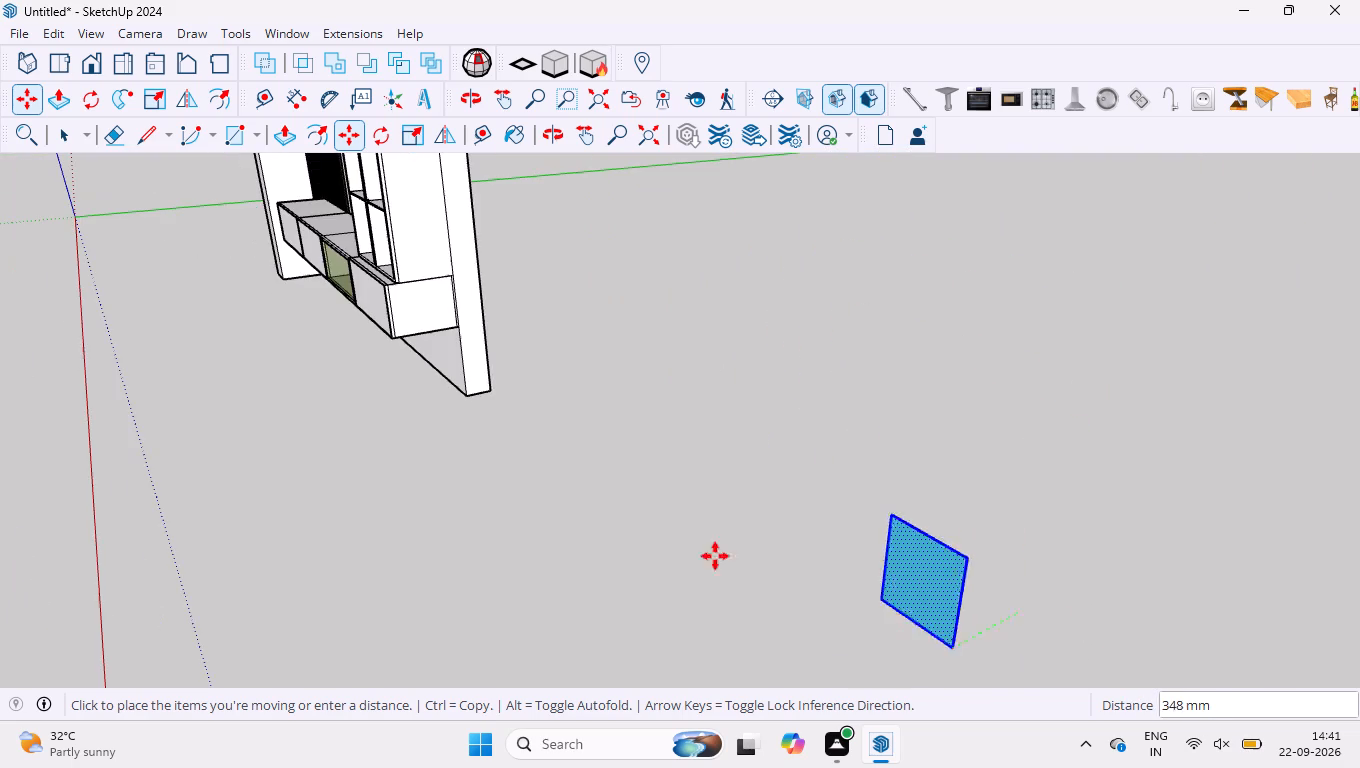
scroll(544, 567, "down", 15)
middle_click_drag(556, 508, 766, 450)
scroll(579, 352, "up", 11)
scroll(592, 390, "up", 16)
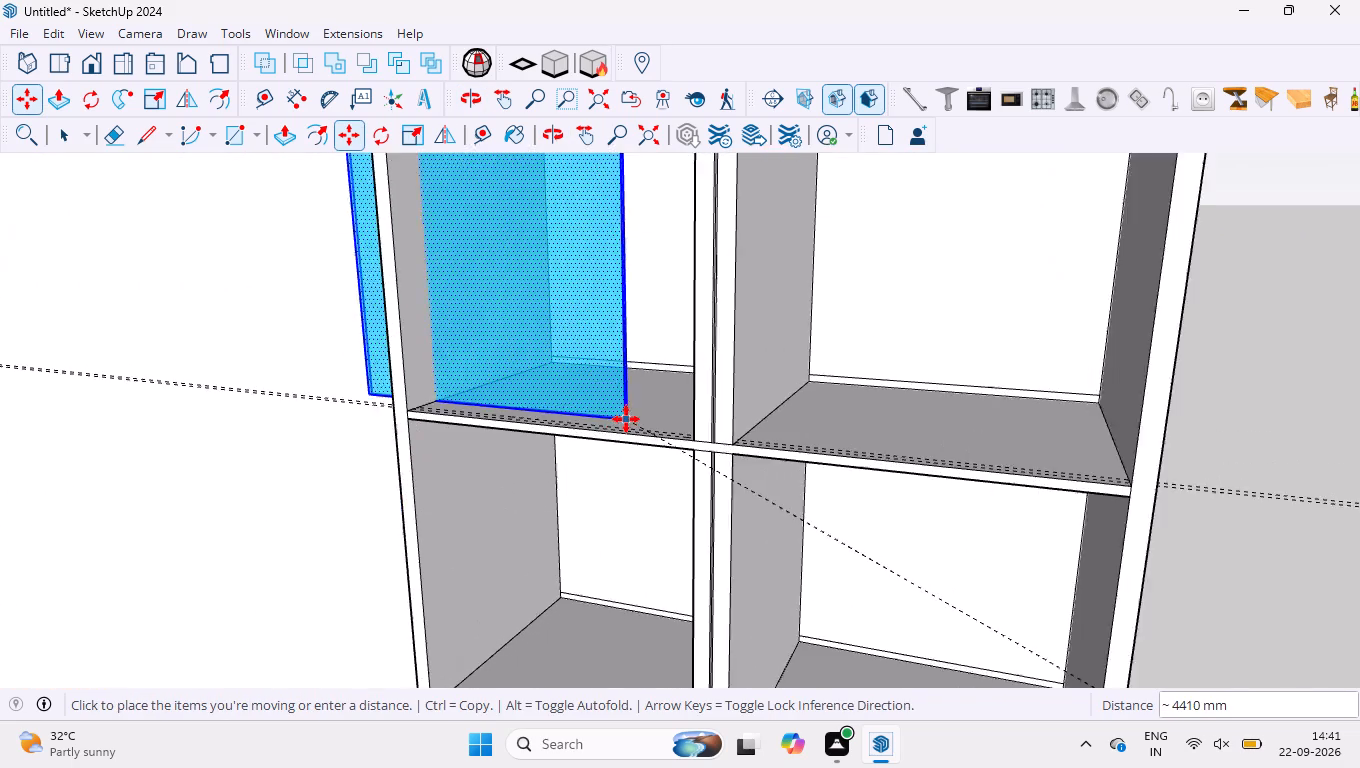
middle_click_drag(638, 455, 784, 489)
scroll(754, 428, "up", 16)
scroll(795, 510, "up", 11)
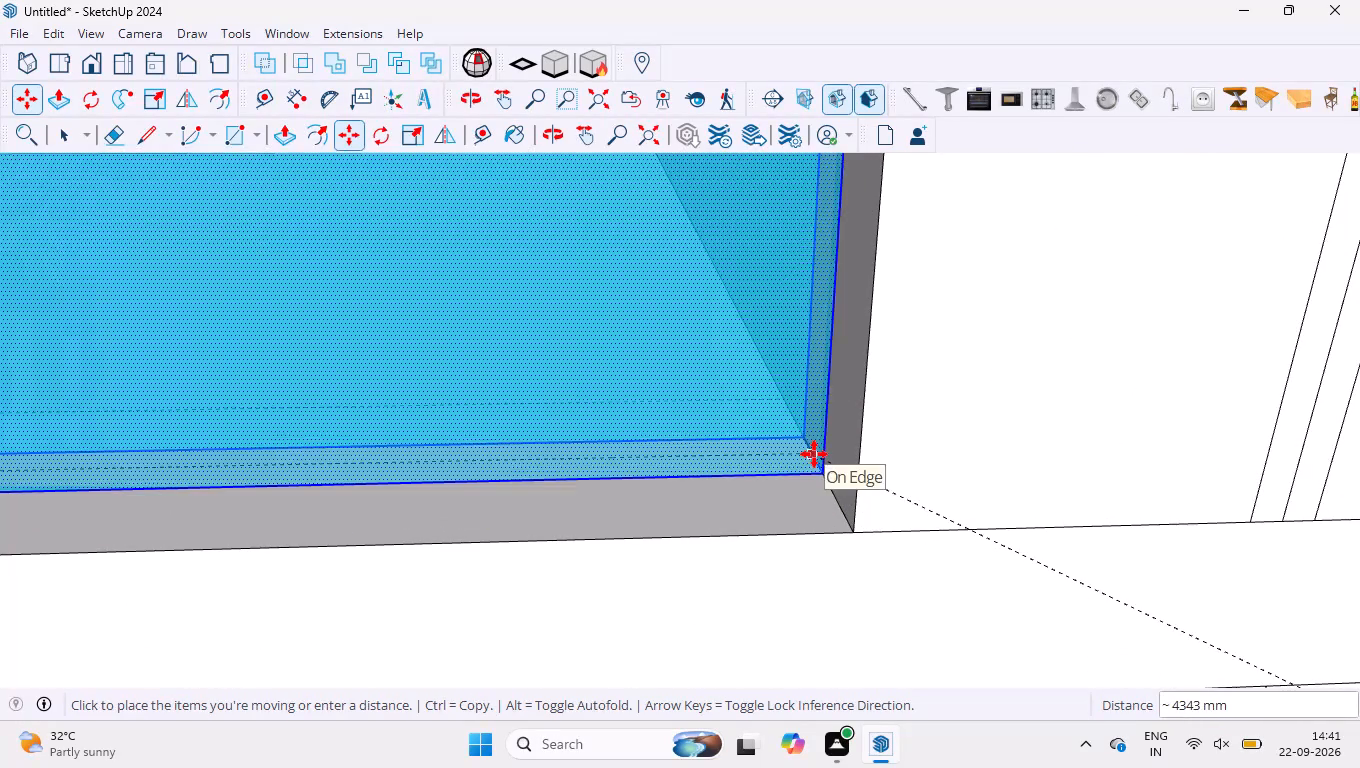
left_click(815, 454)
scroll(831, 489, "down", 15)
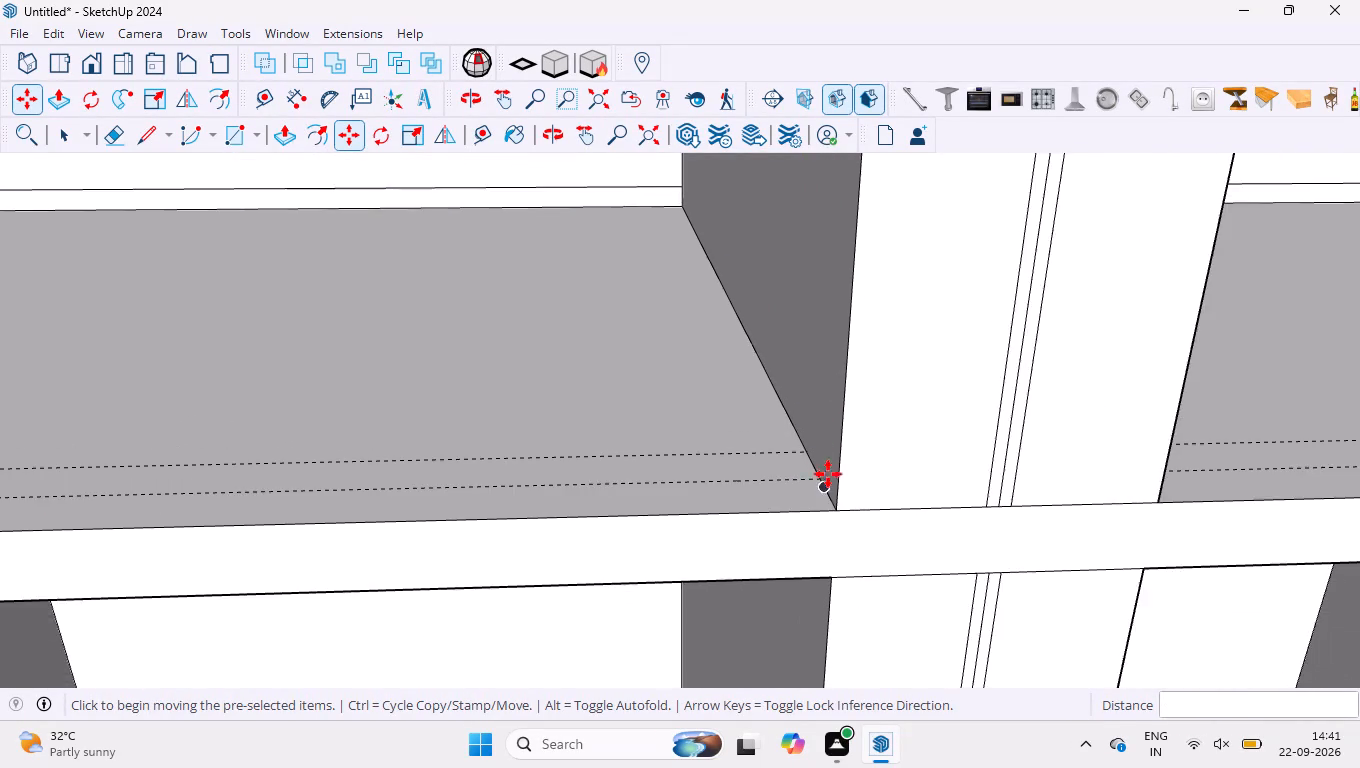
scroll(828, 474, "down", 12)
Move the glass panel by its bottom thickness edge's midpoint to where the front guide meets the divider in the inner column's top compartment.
left_click(92, 62)
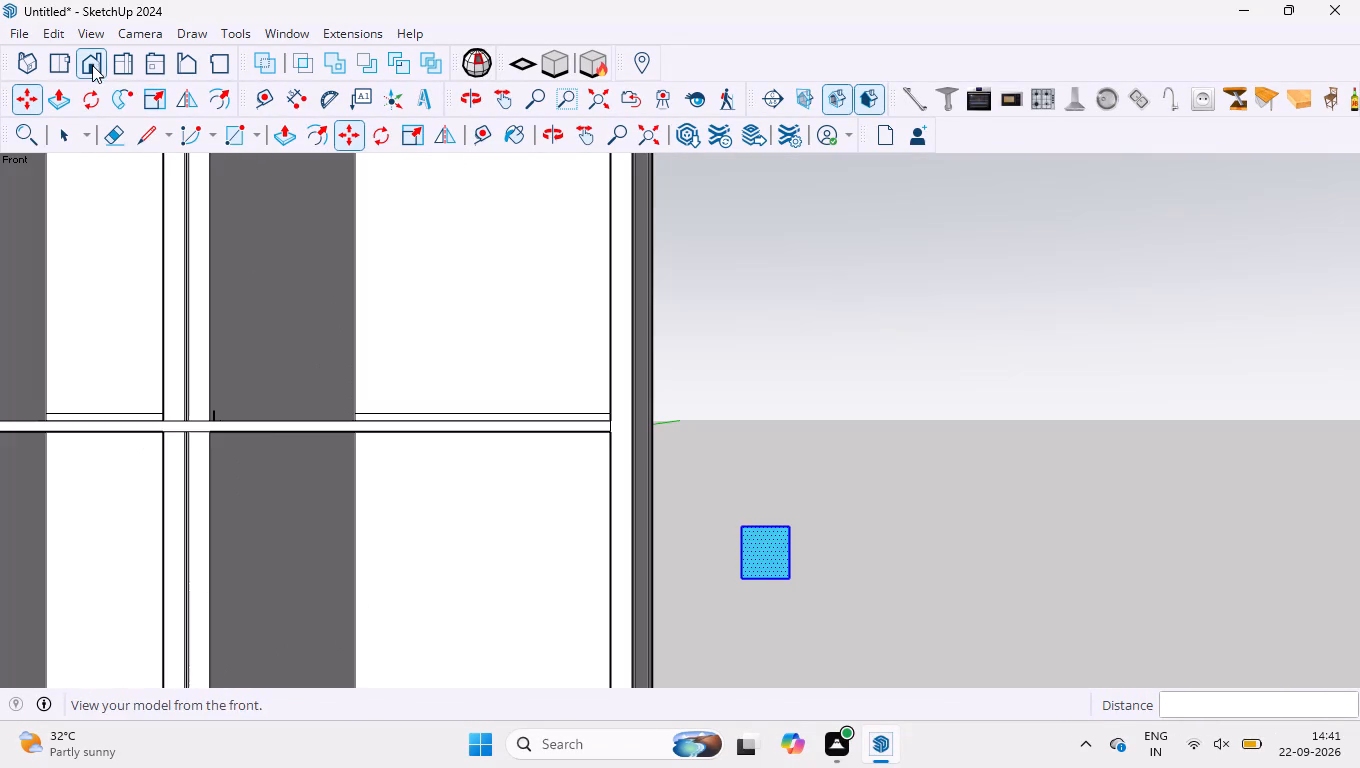
scroll(772, 571, "up", 11)
middle_click_drag(841, 604, 834, 605)
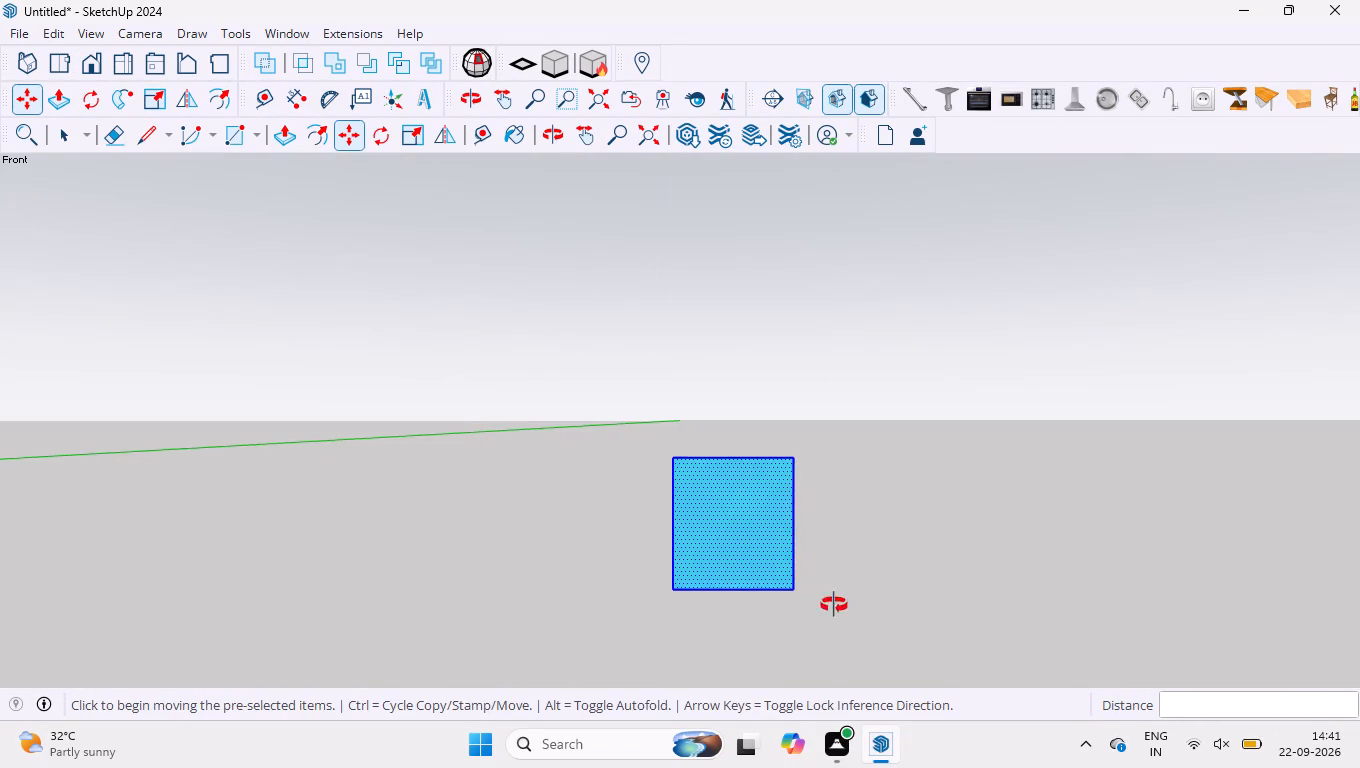
middle_click_drag(834, 605, 740, 631)
scroll(784, 618, "up", 20)
scroll(784, 618, "up", 2)
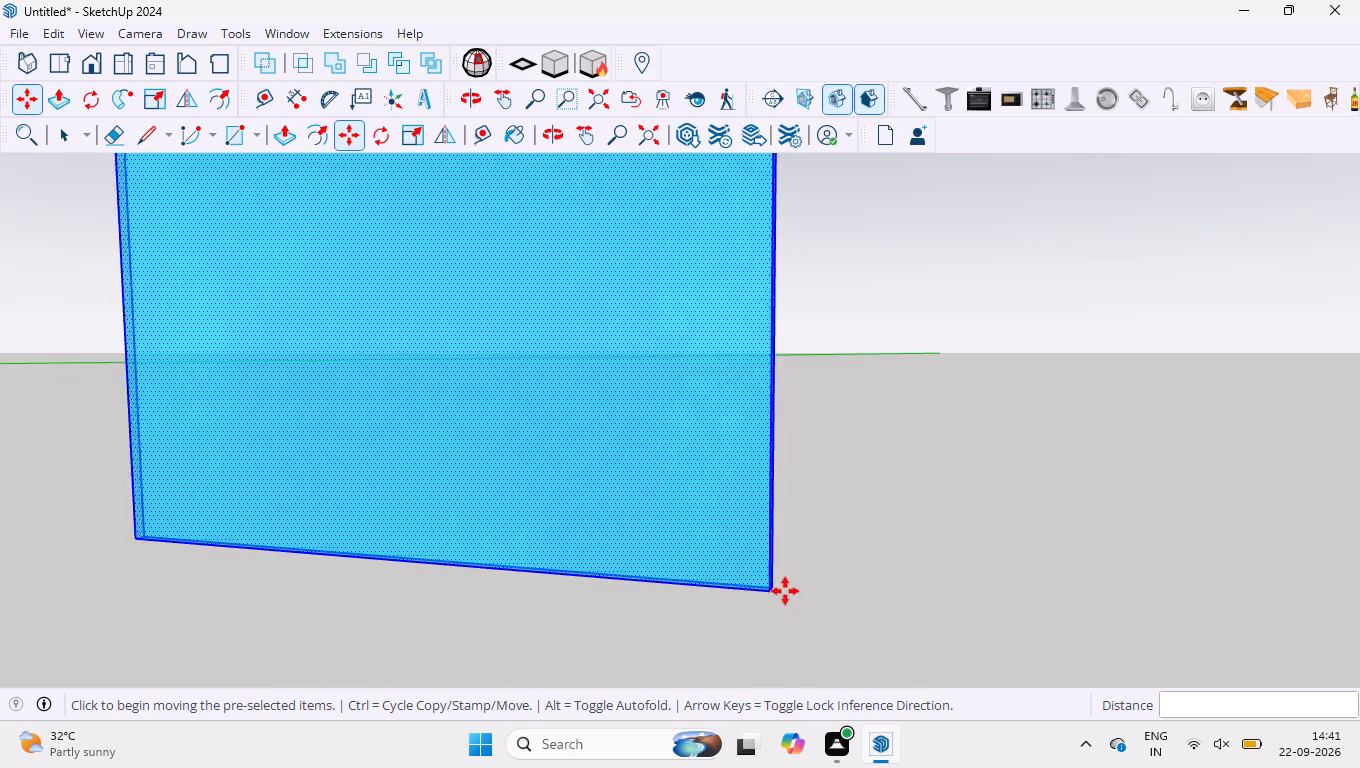
scroll(771, 586, "up", 16)
scroll(743, 570, "up", 11)
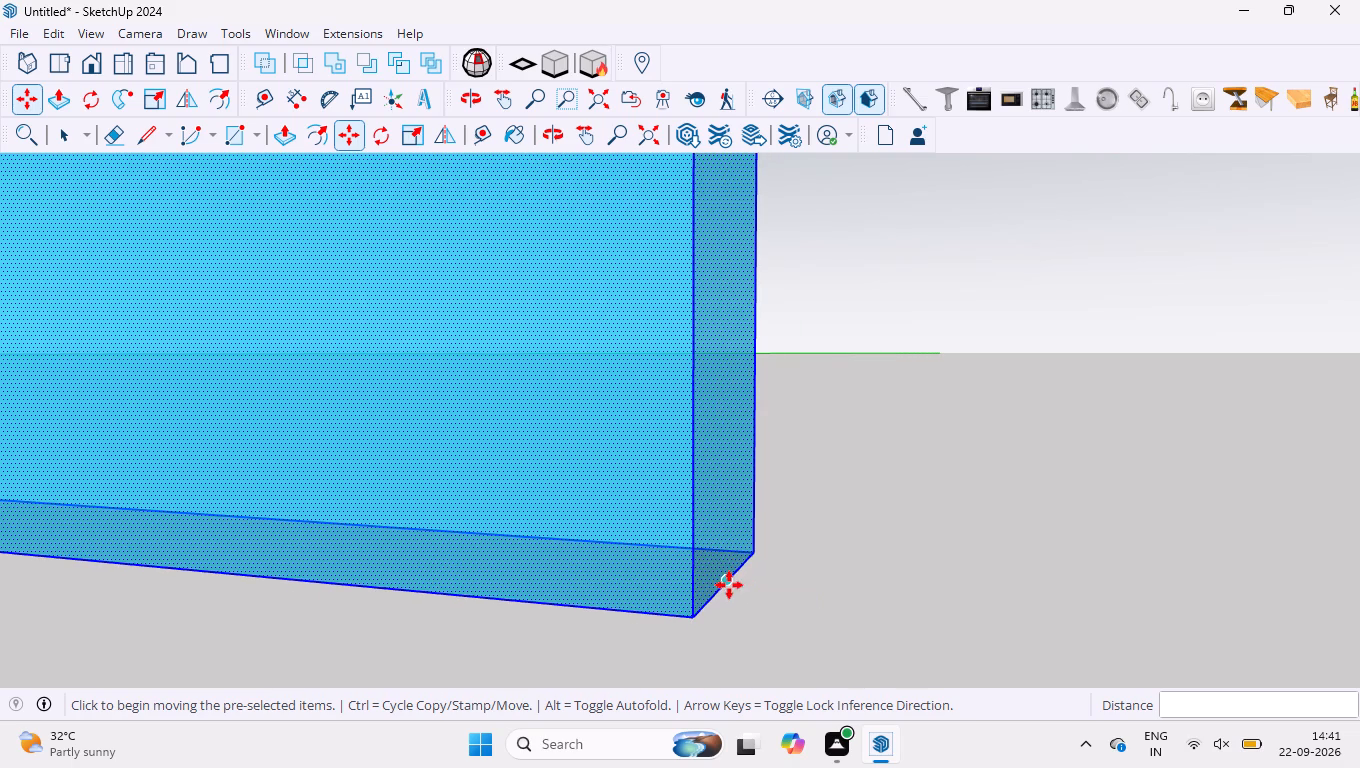
left_click(727, 577)
scroll(863, 546, "down", 16)
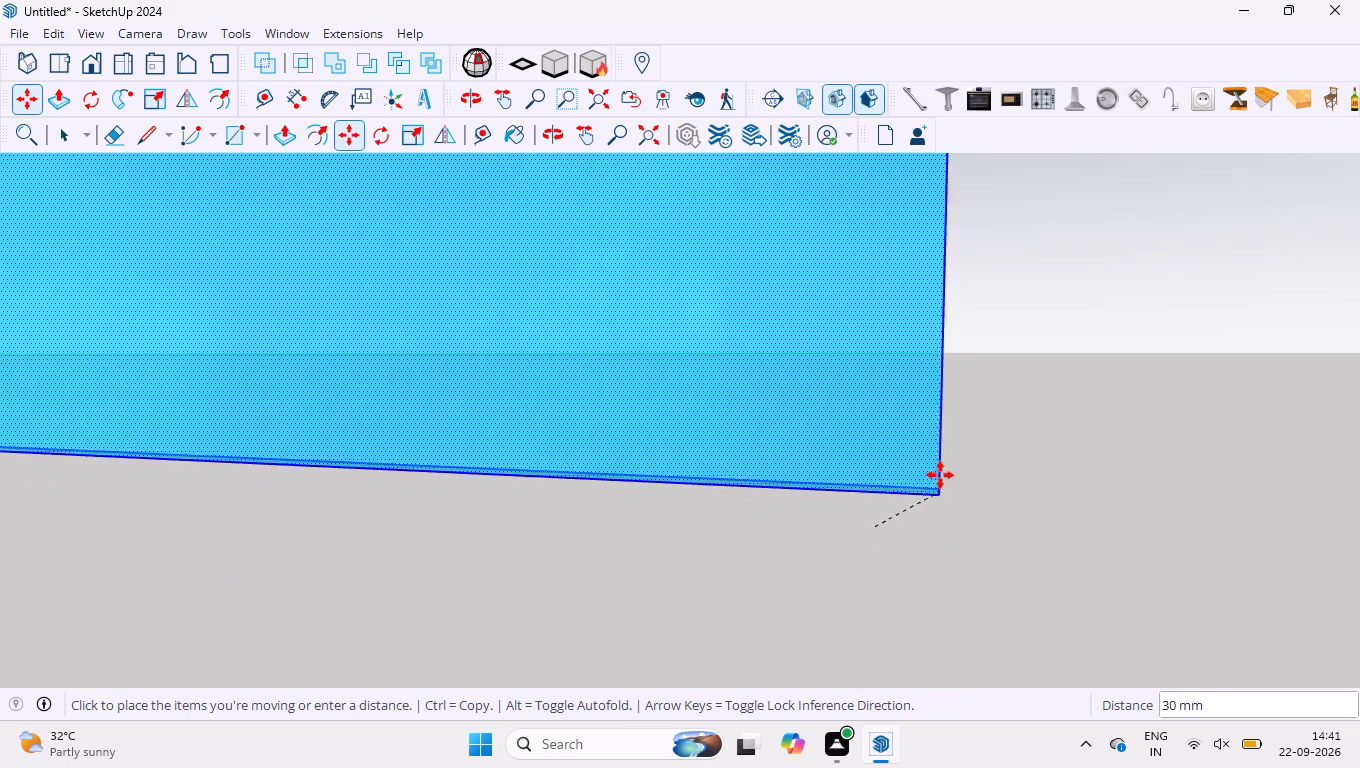
scroll(940, 475, "down", 15)
scroll(959, 479, "down", 13)
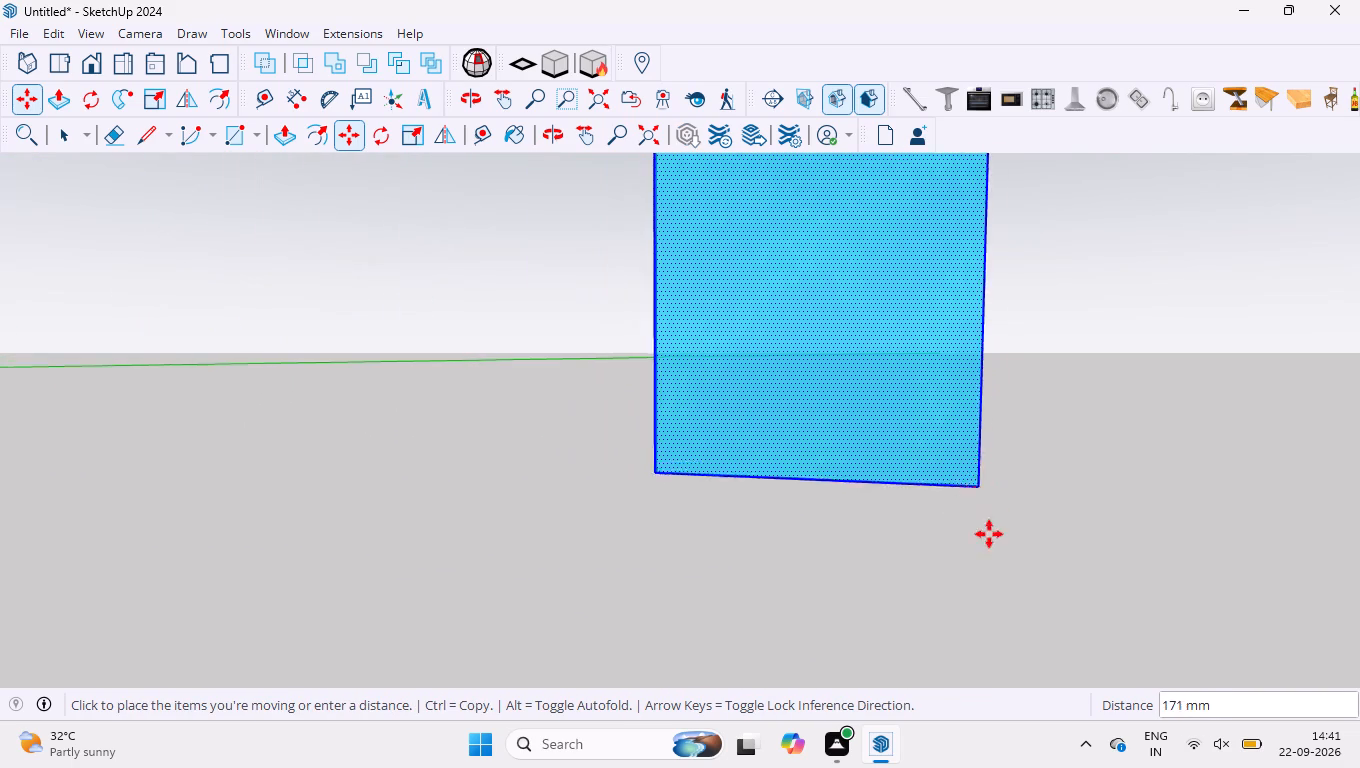
scroll(989, 534, "down", 20)
scroll(989, 534, "down", 6)
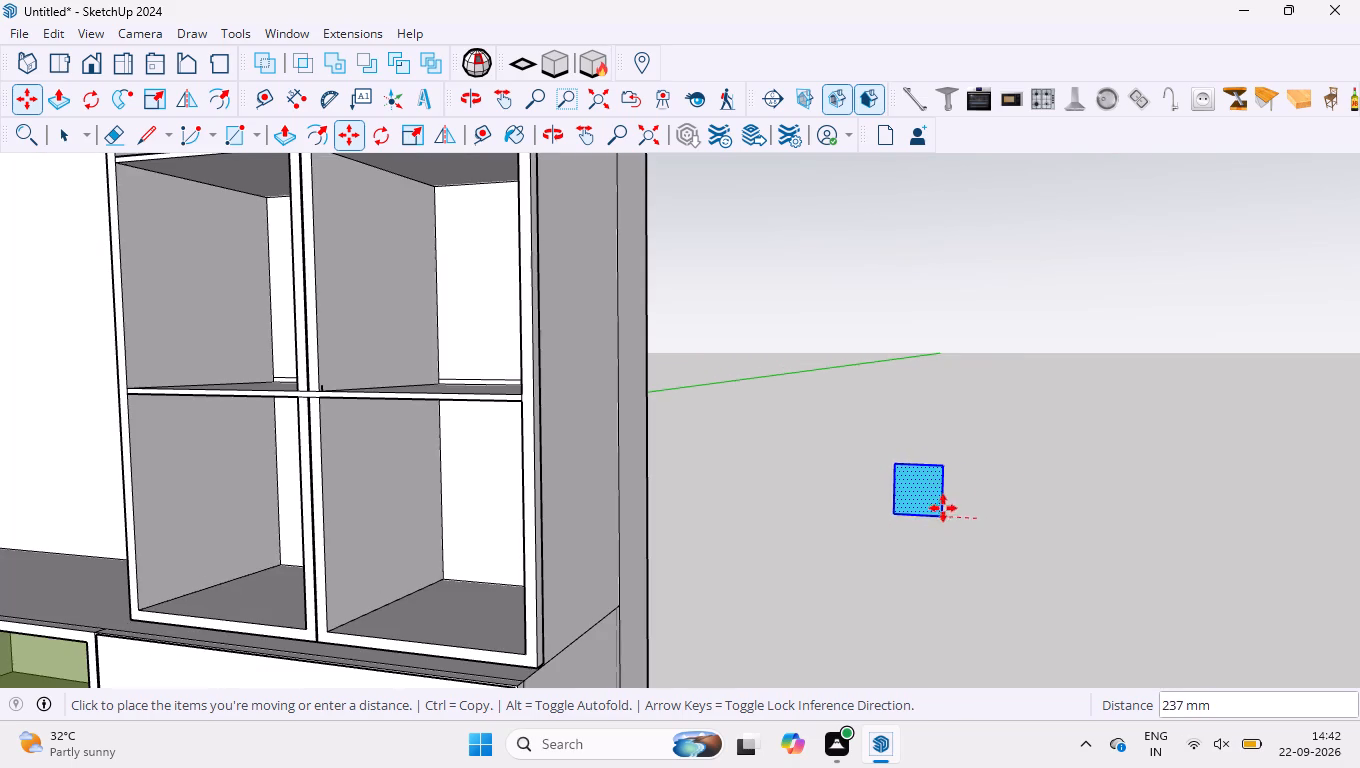
scroll(932, 495, "down", 11)
scroll(846, 353, "up", 9)
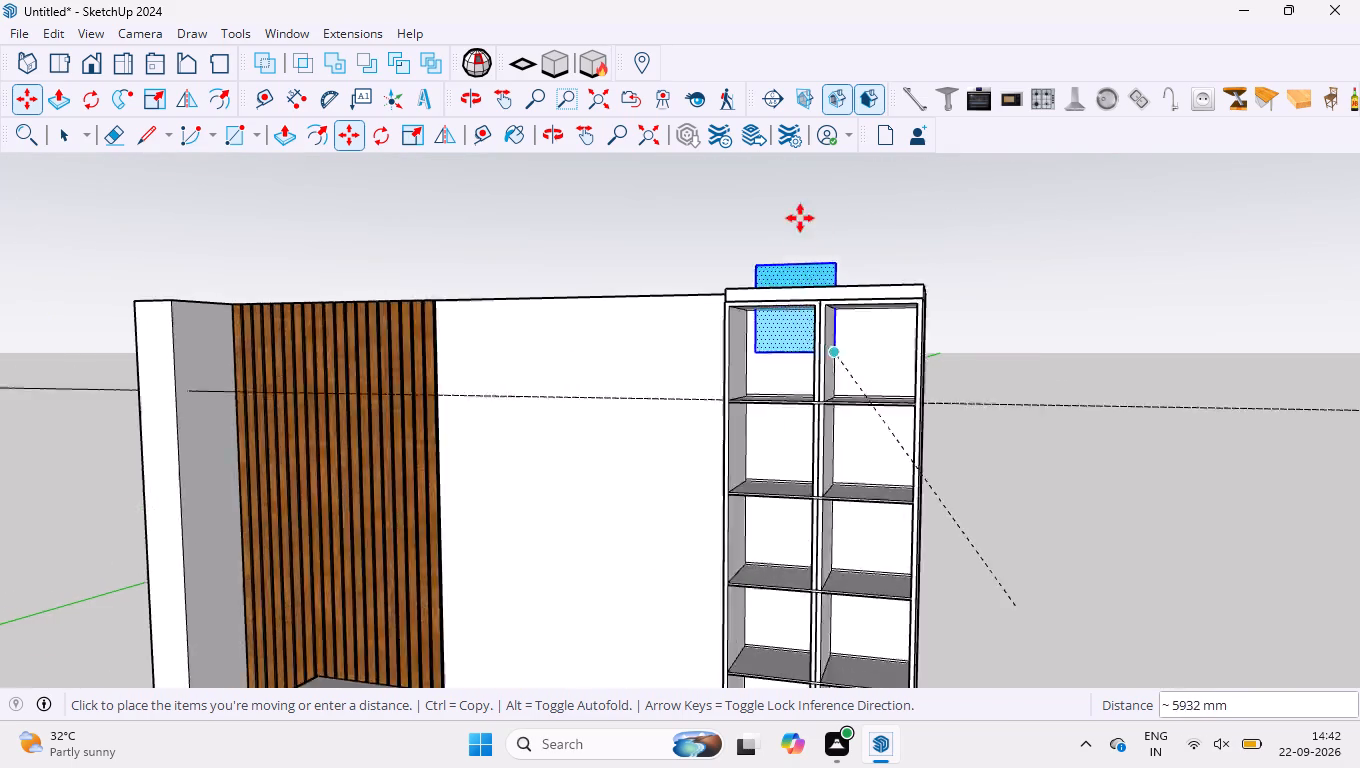
scroll(800, 218, "up", 7)
scroll(791, 300, "down", 8)
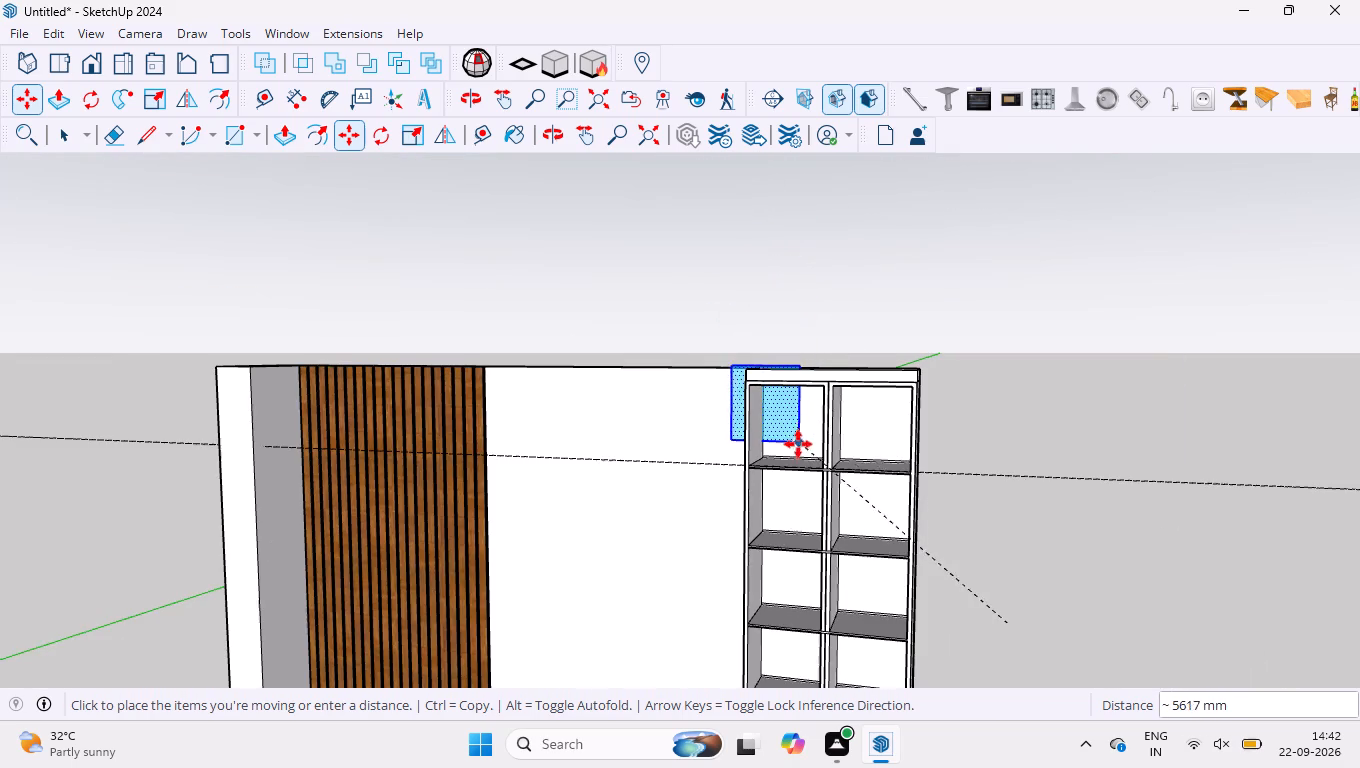
scroll(798, 446, "up", 10)
scroll(827, 466, "up", 19)
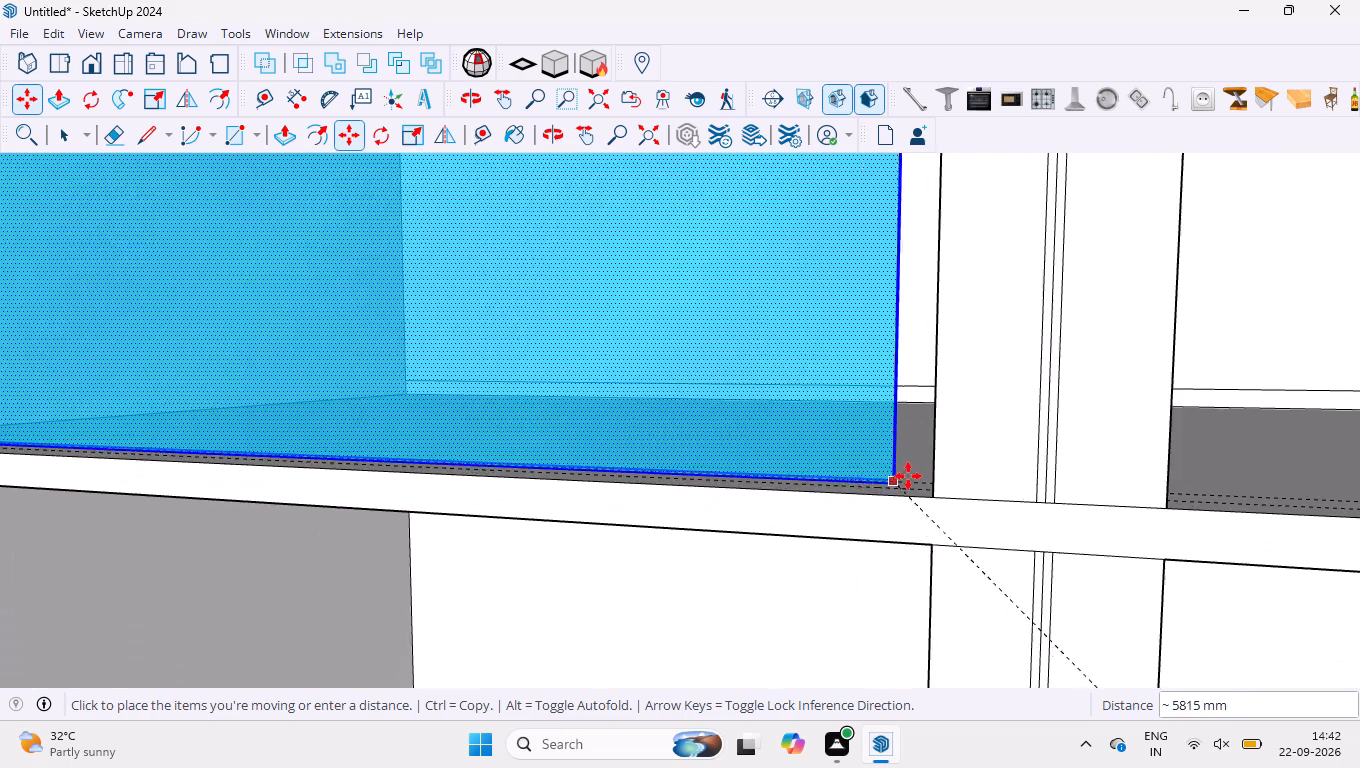
scroll(908, 476, "up", 17)
scroll(974, 533, "up", 3)
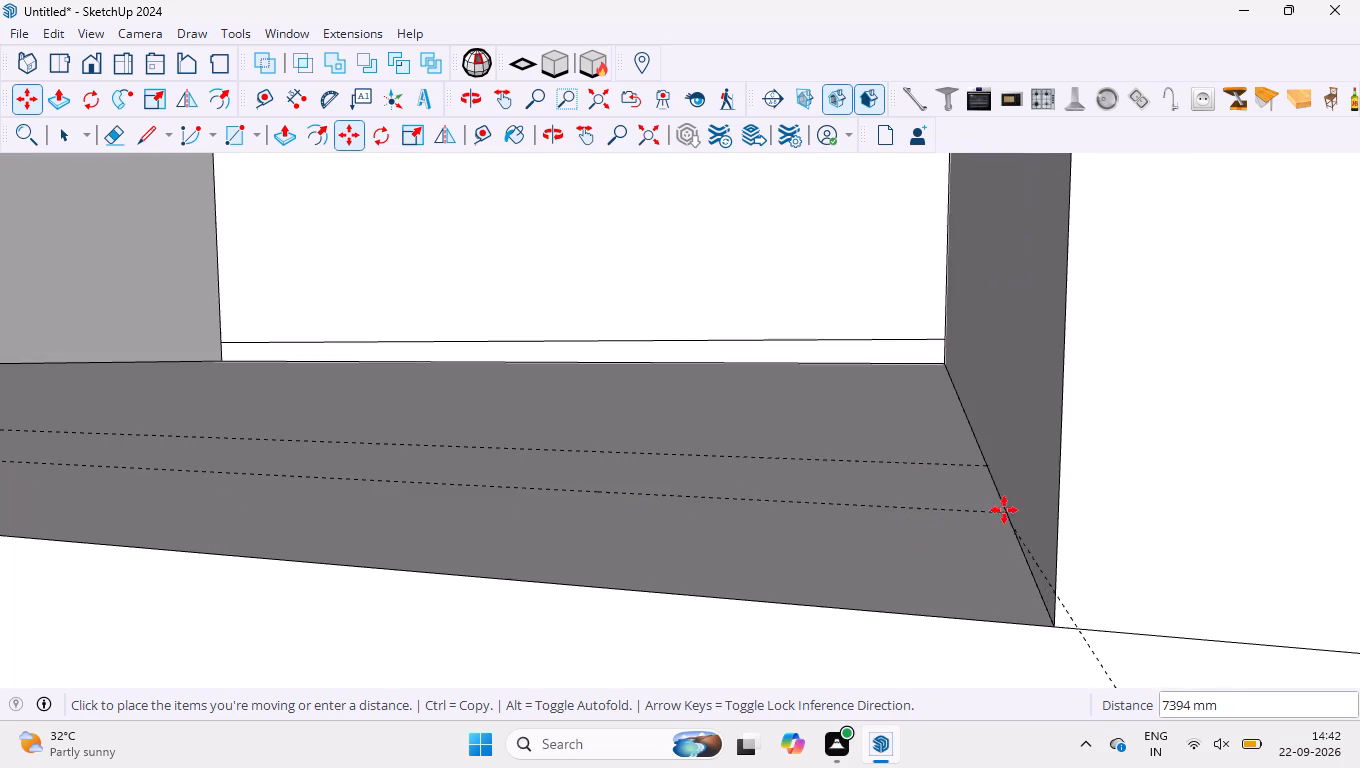
left_click(1002, 510)
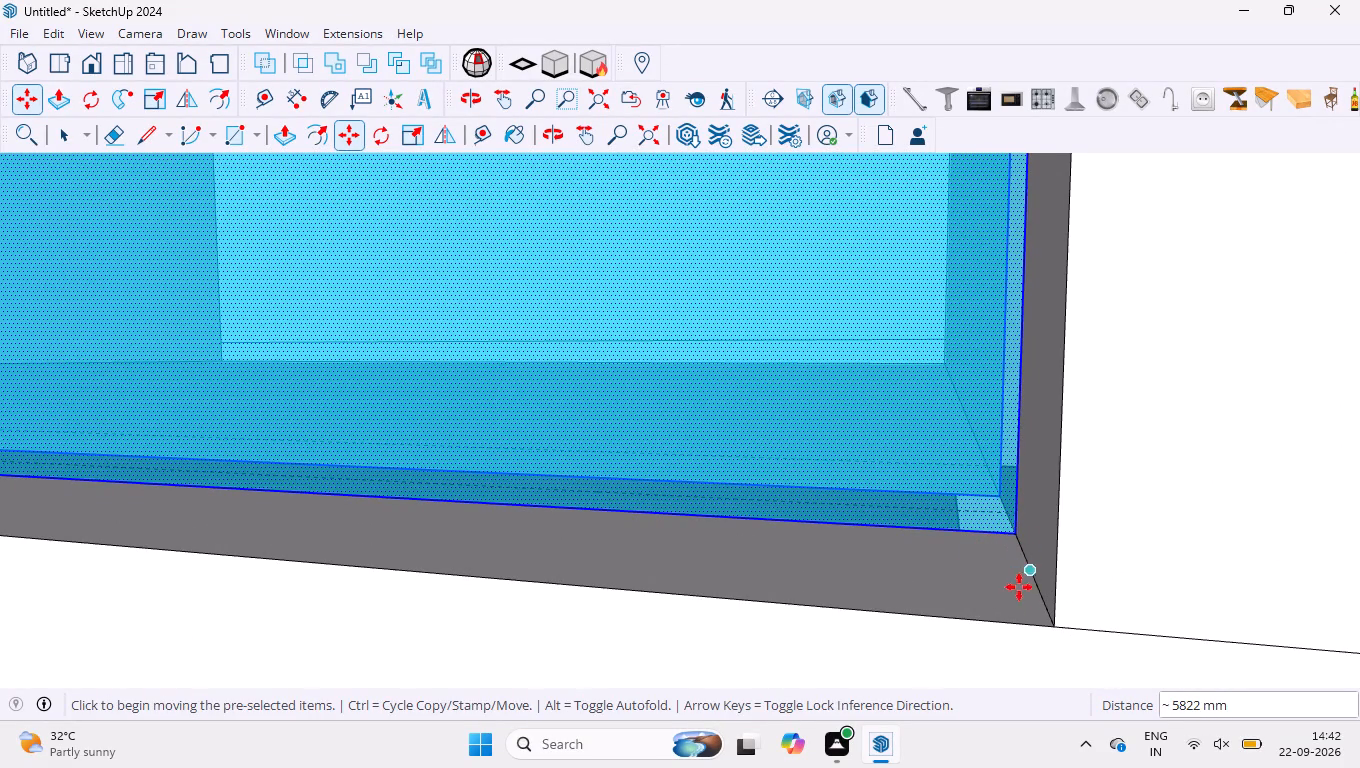
Copy the selected glass panel about 375 mm across from the inner column's top compartment into the outer column's top compartment, snapping to its bottom front corner.
left_click(1052, 627)
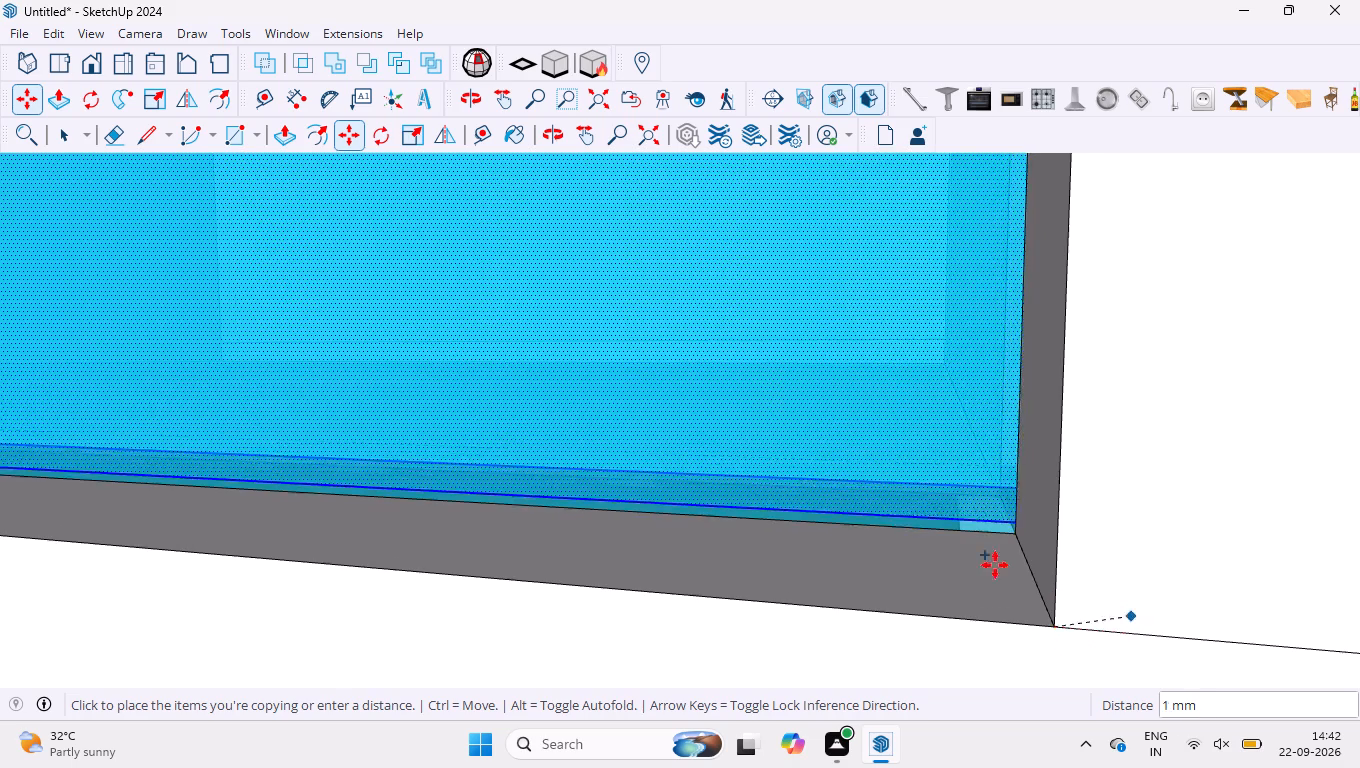
scroll(824, 471, "down", 20)
scroll(824, 471, "down", 10)
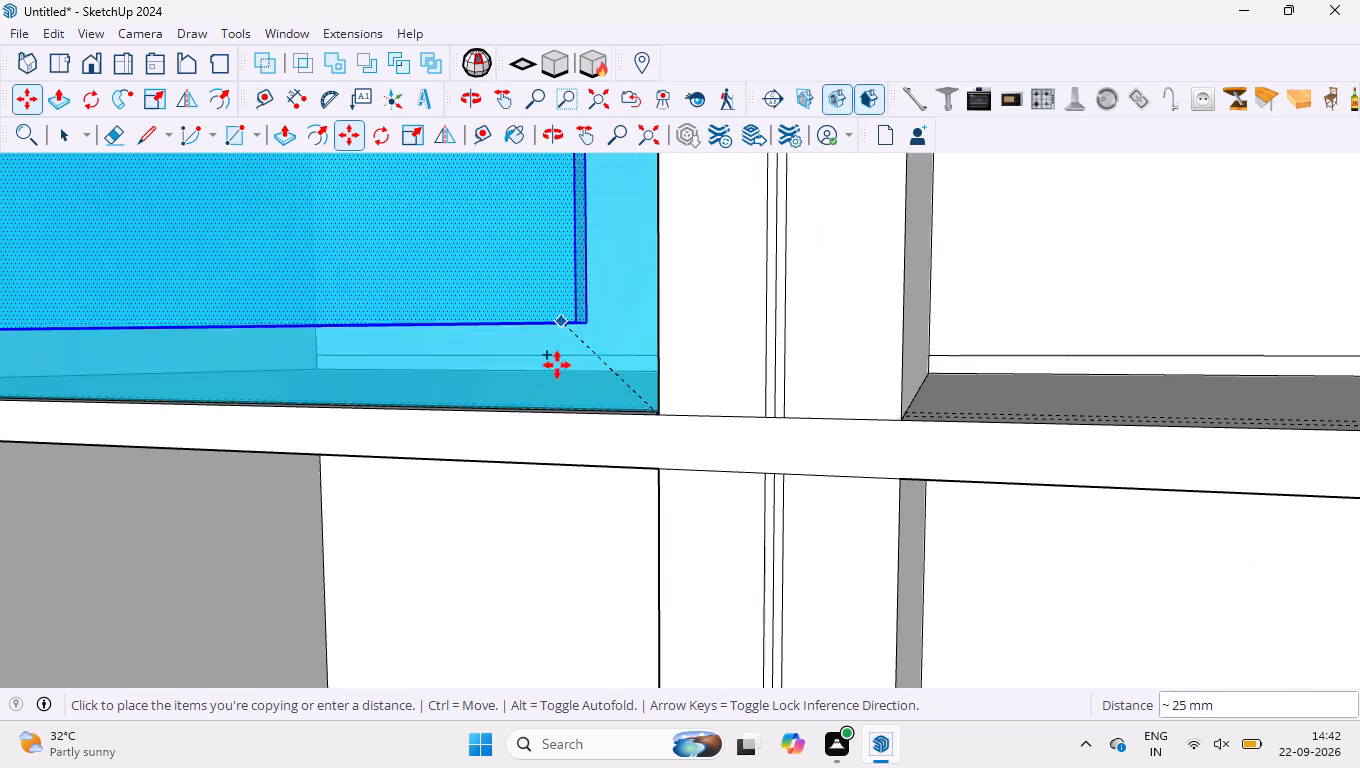
scroll(557, 365, "down", 12)
scroll(1189, 363, "up", 9)
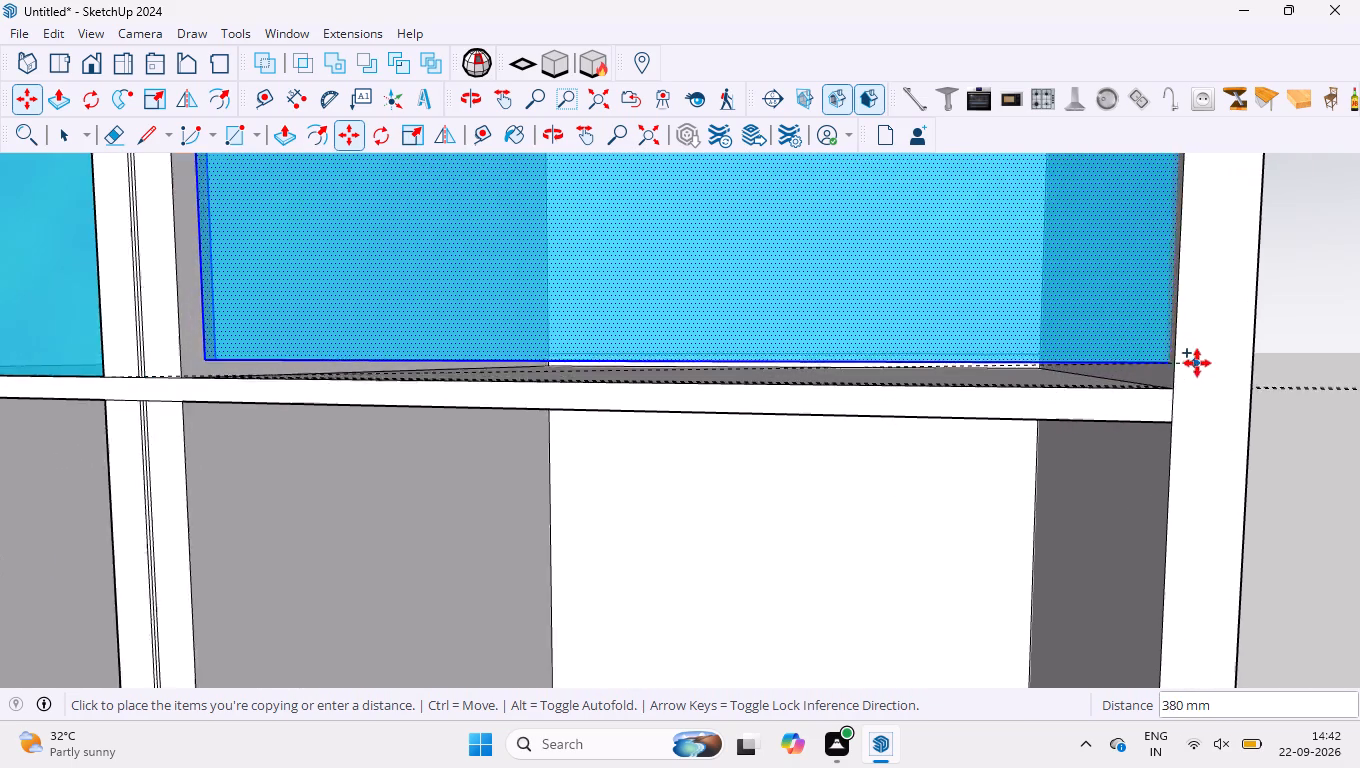
scroll(1197, 363, "up", 10)
left_click(1192, 401)
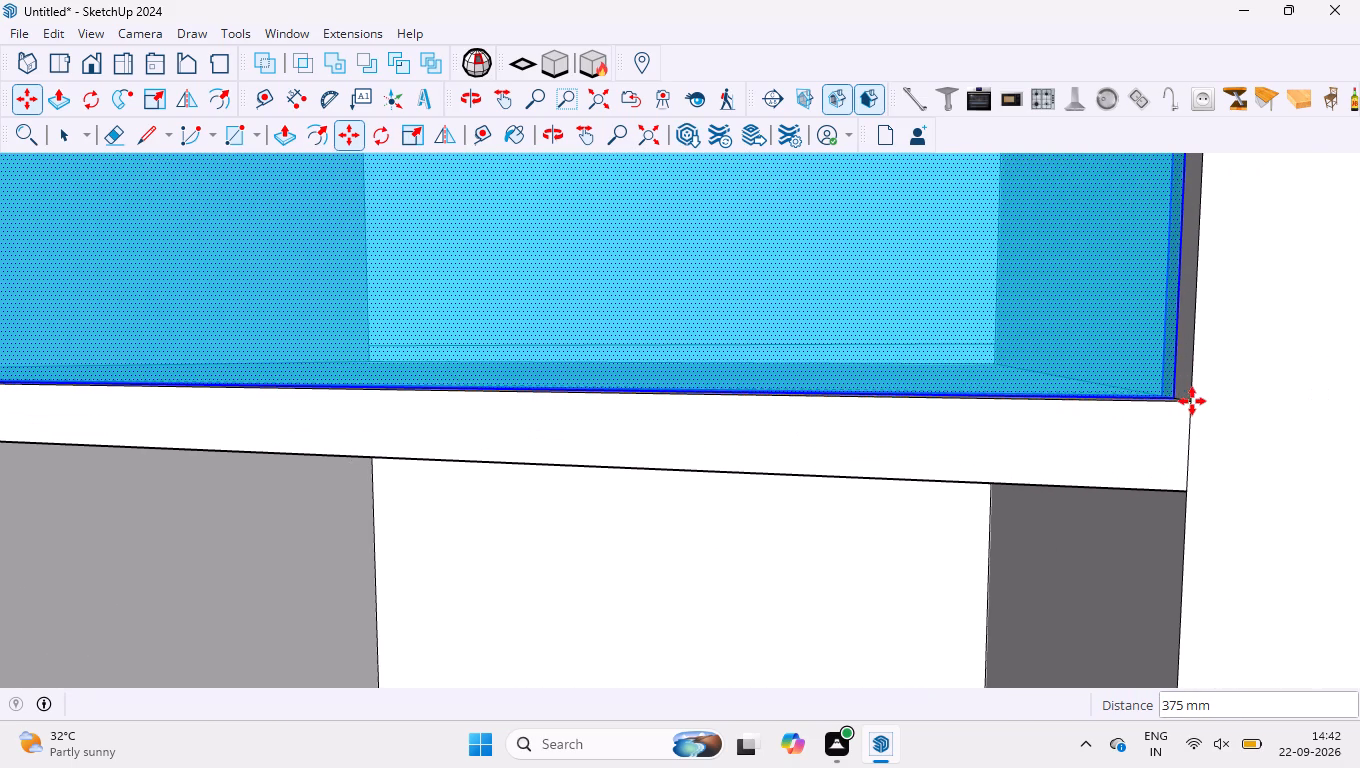
Fill the second row with glass by copying the outer top panel about 368 mm down, and that copy across into the inner column.
left_click(1192, 403)
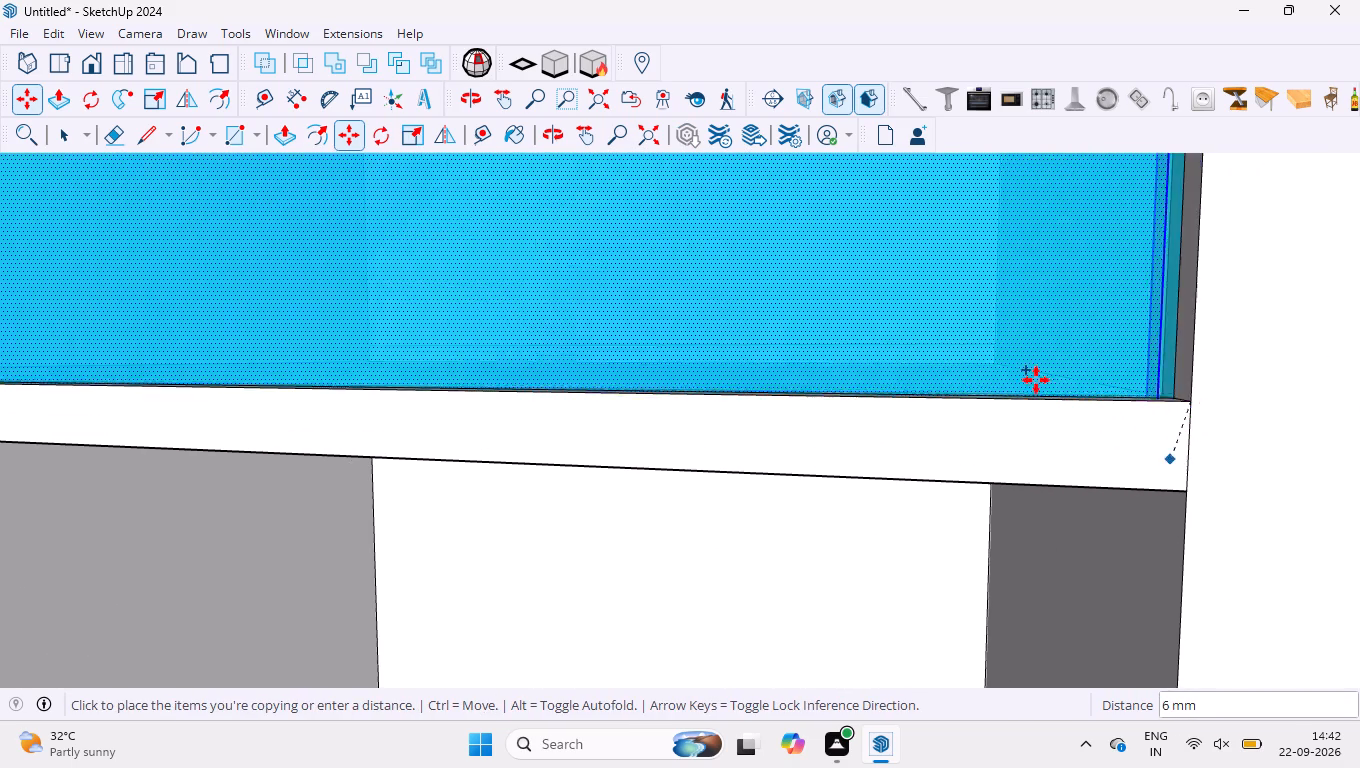
scroll(1027, 360, "down", 20)
scroll(1027, 360, "down", 16)
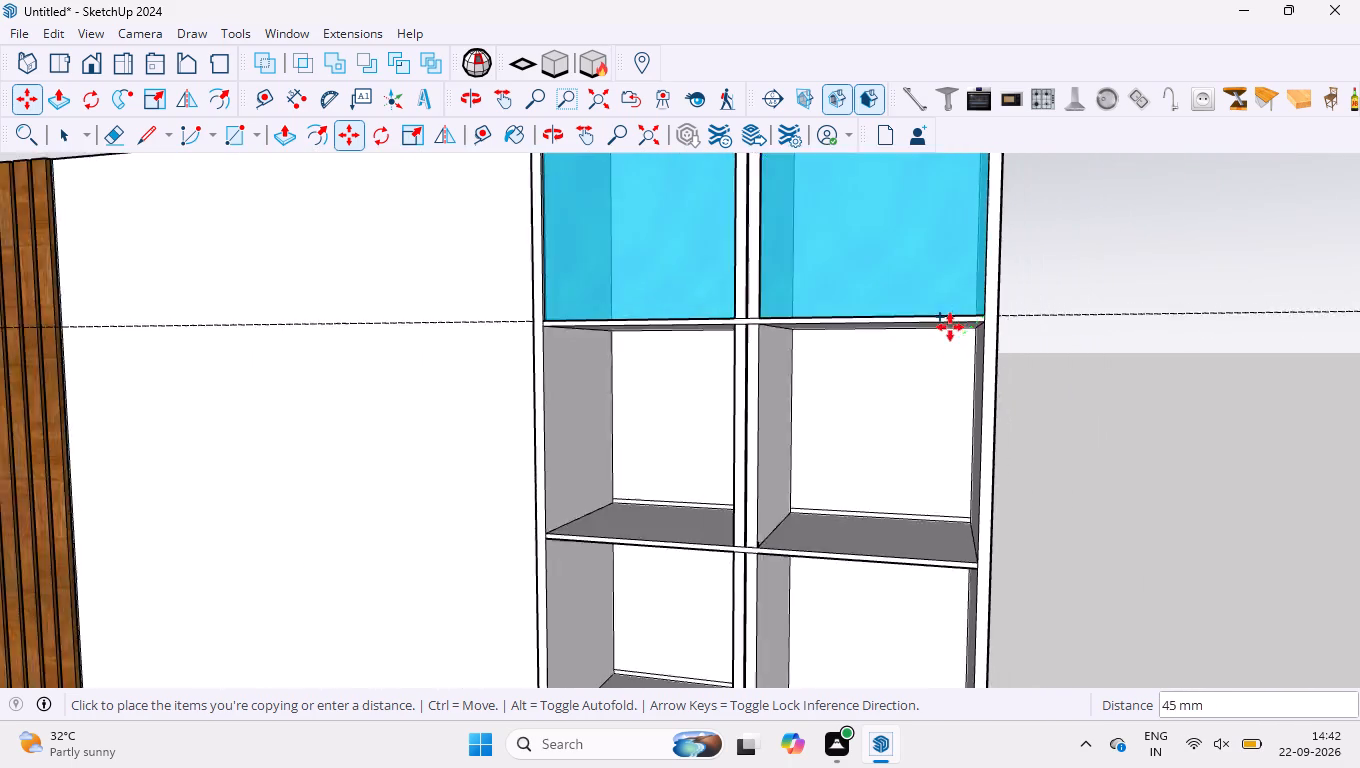
scroll(950, 327, "down", 3)
middle_click_drag(889, 453, 928, 428)
scroll(948, 423, "up", 6)
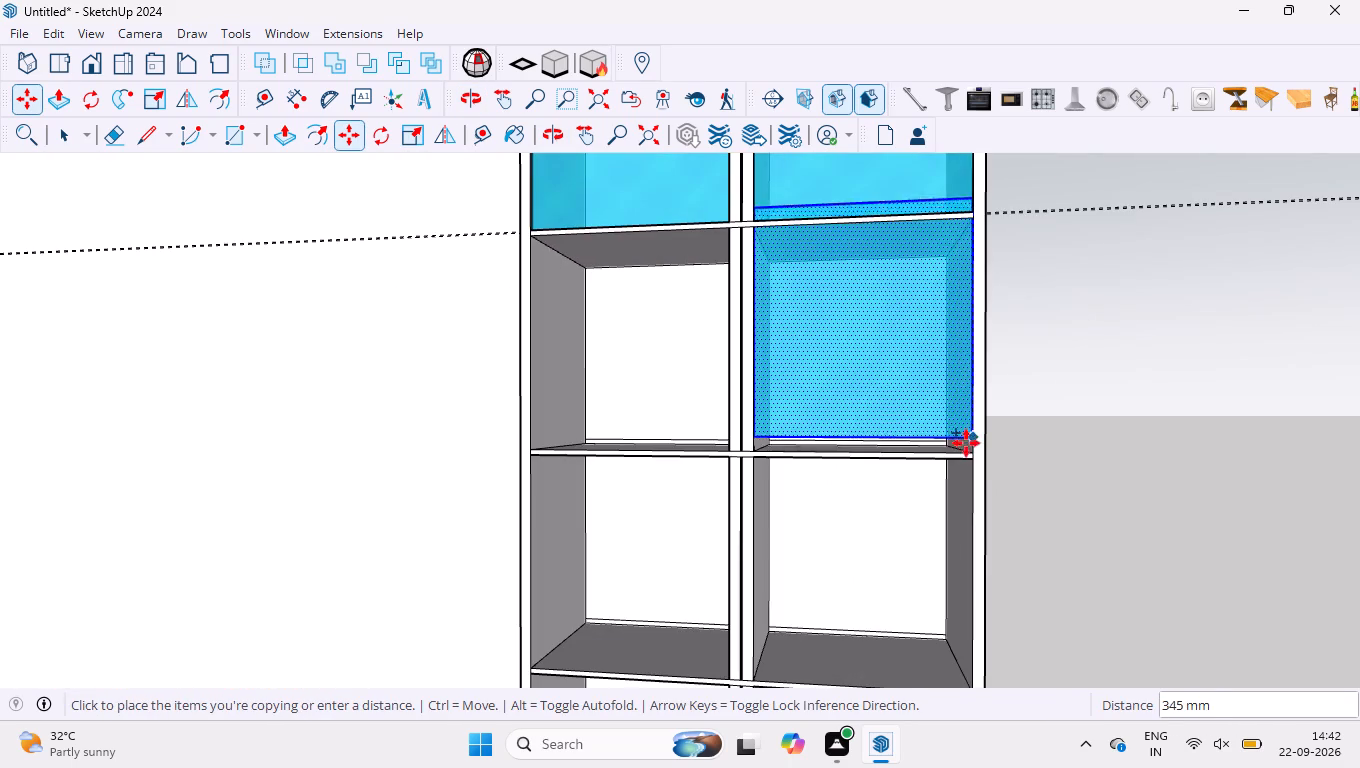
left_click(977, 455)
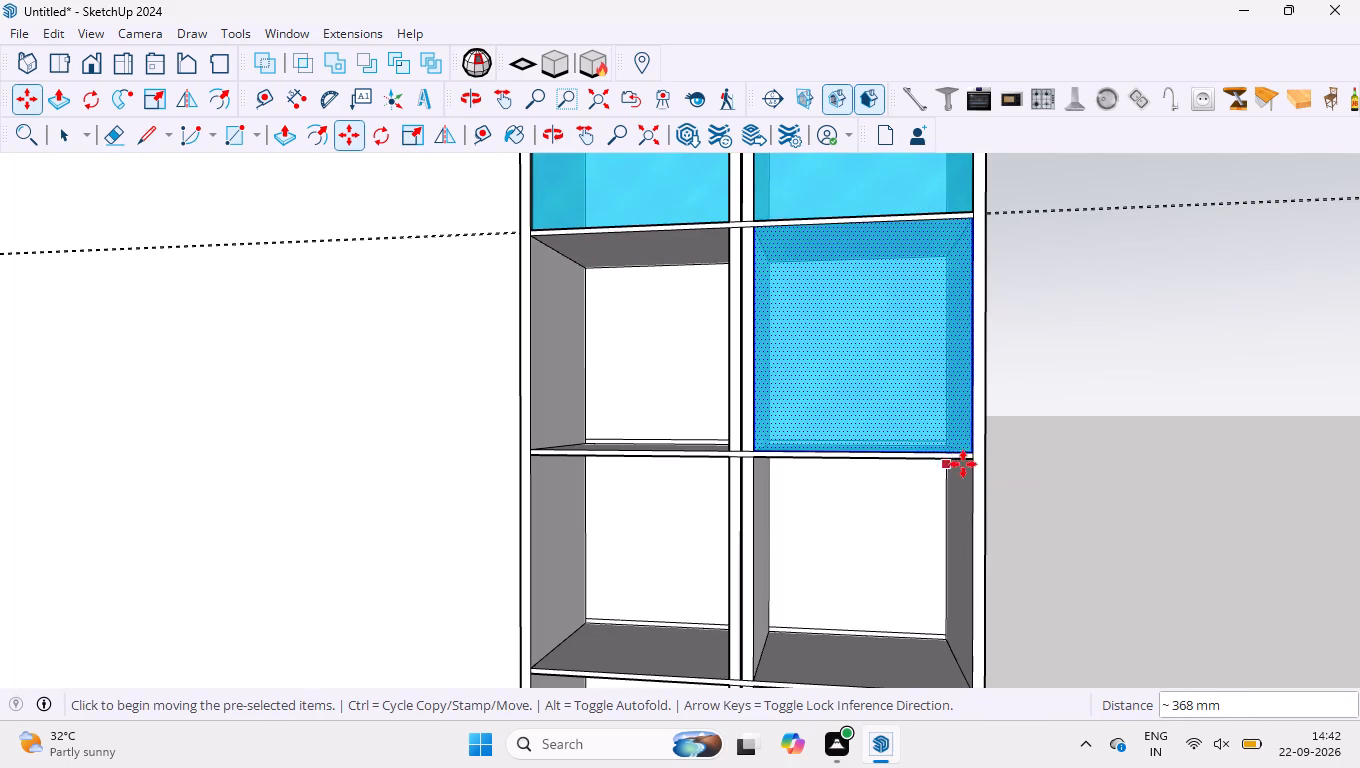
left_click(974, 448)
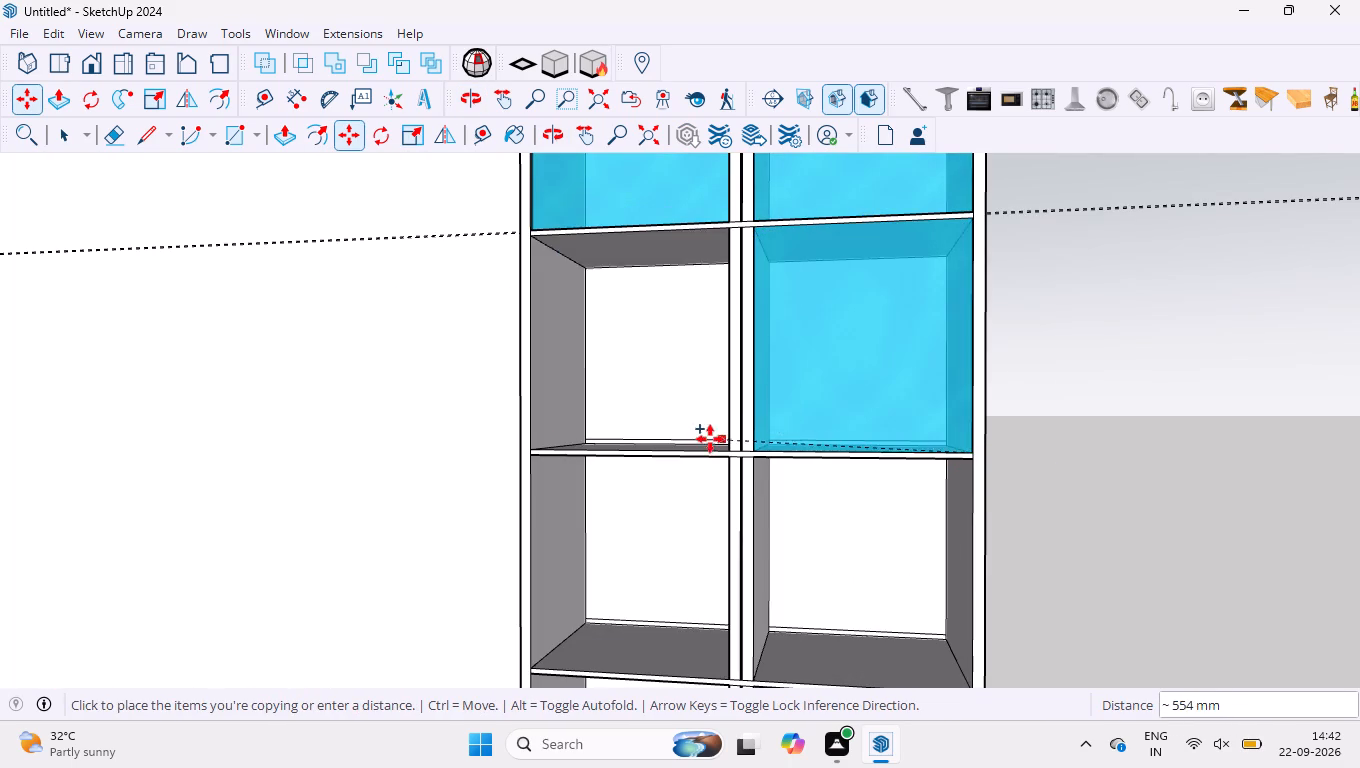
left_click(728, 448)
Fill the third row with glass by copying the inner second-row panel about 368 mm down, and that copy across into the outer column.
left_click(728, 448)
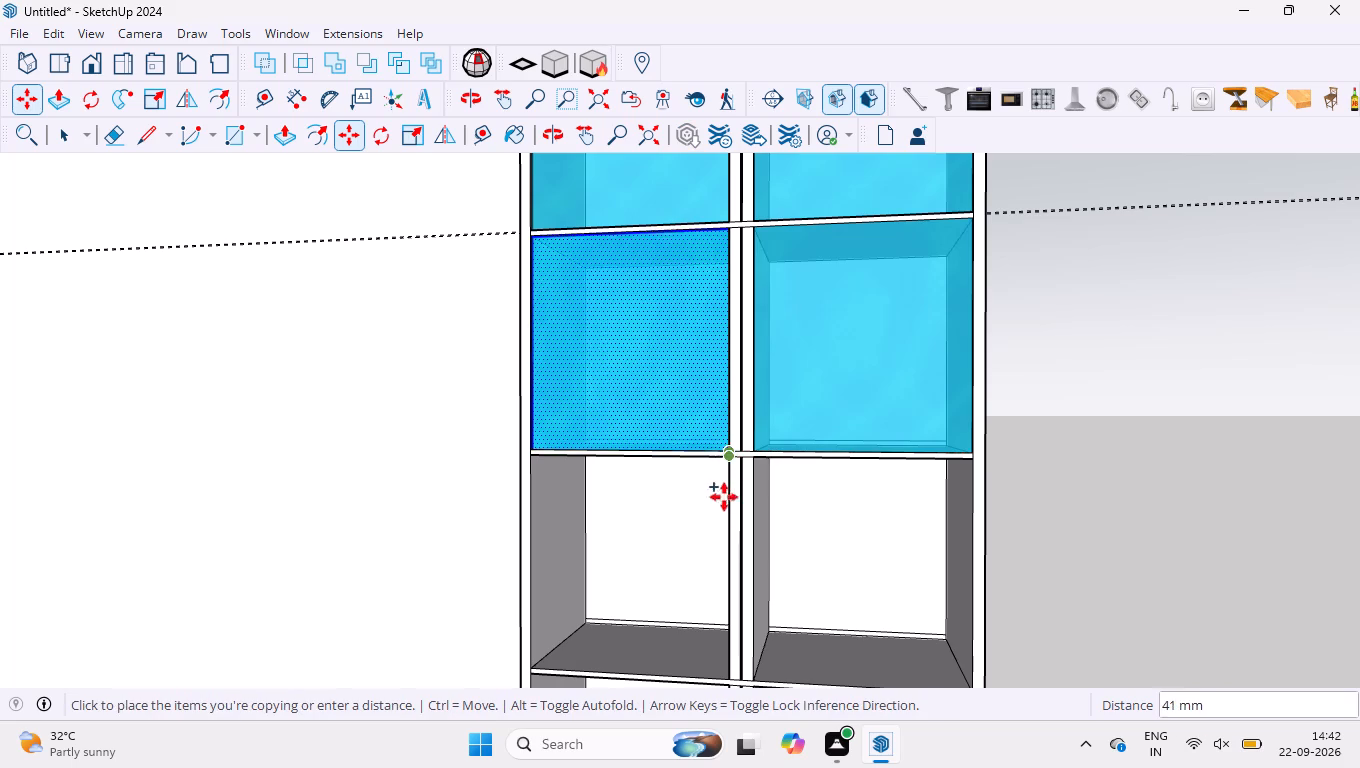
scroll(679, 455, "down", 9)
scroll(804, 488, "up", 5)
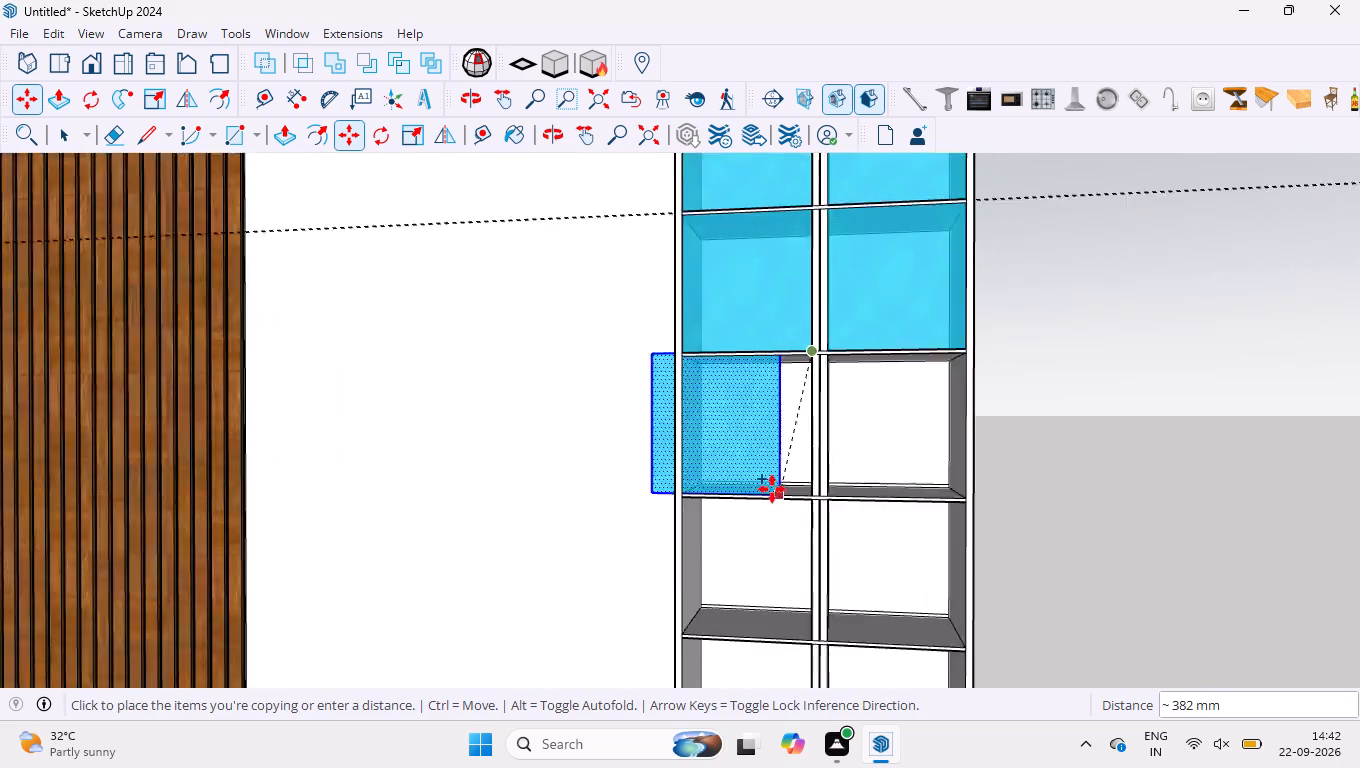
scroll(792, 484, "up", 6)
left_click(859, 512)
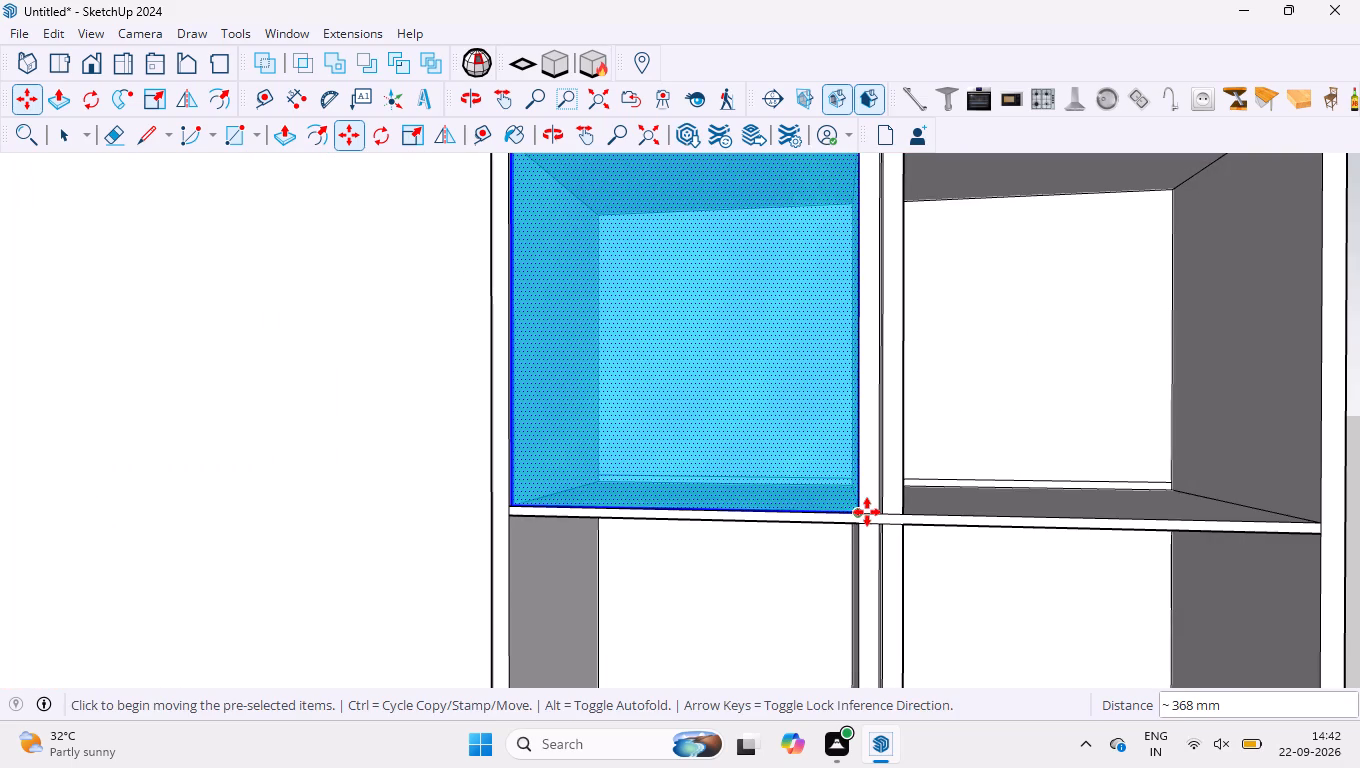
left_click(861, 515)
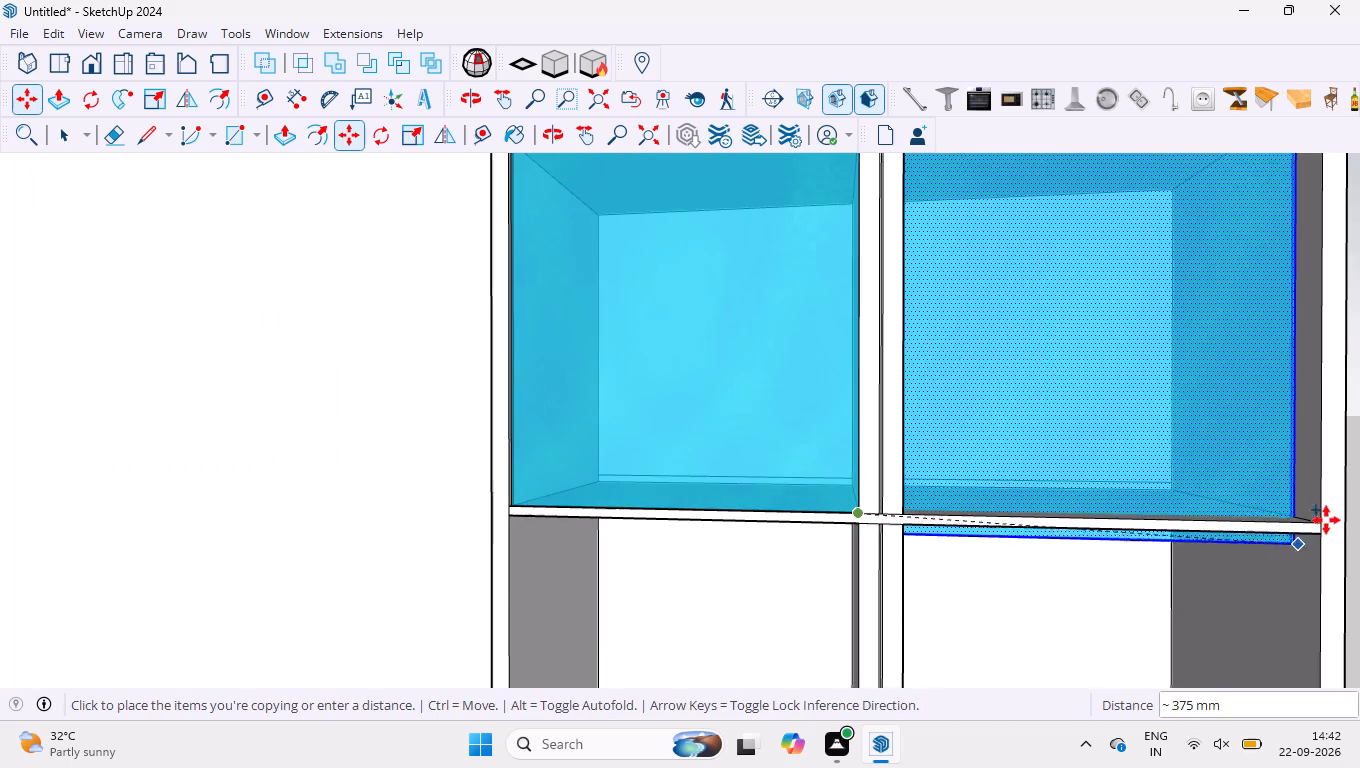
left_click(1322, 519)
Fill the bottom row with glass by copying the outer third-row panel about 736 mm down, and that copy across into the inner column.
left_click(1323, 521)
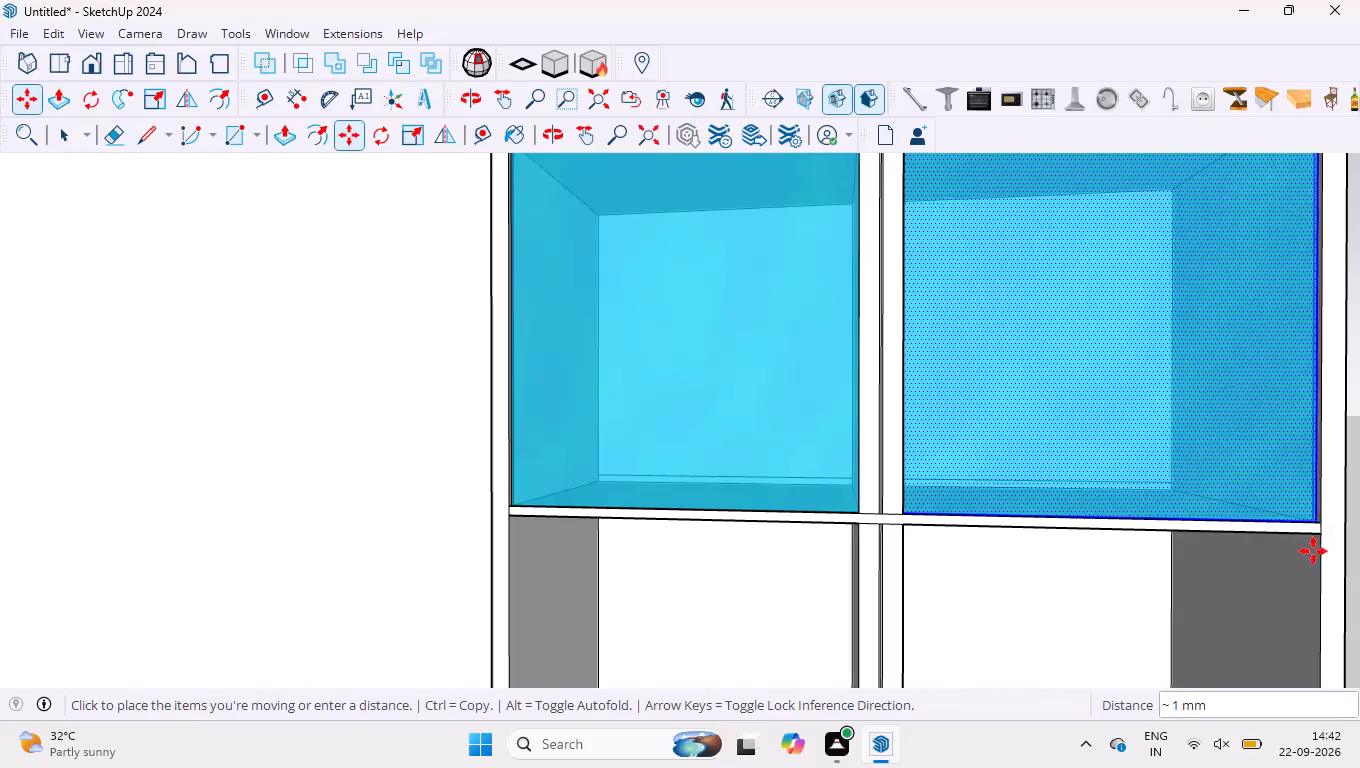
scroll(981, 415, "down", 20)
scroll(981, 415, "down", 2)
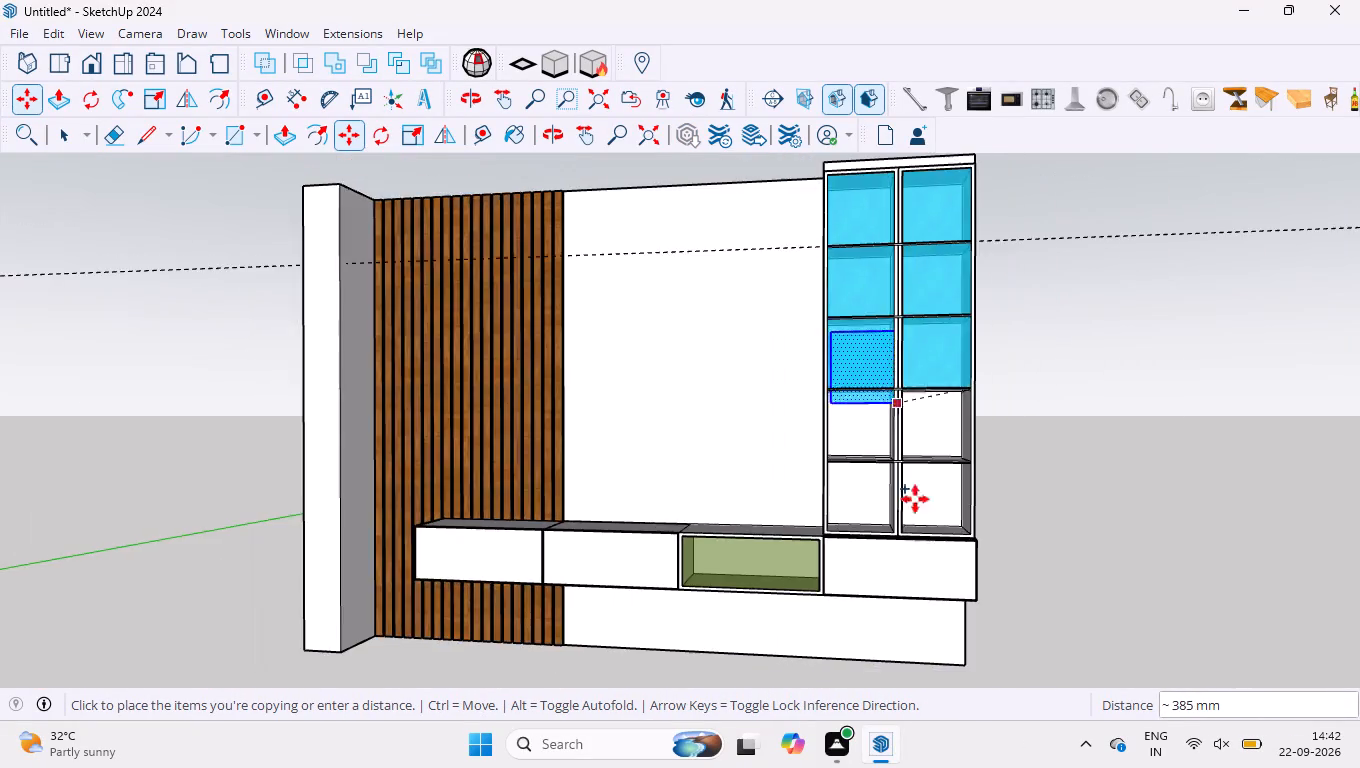
scroll(927, 562, "up", 18)
scroll(1014, 501, "up", 6)
scroll(1005, 432, "down", 5)
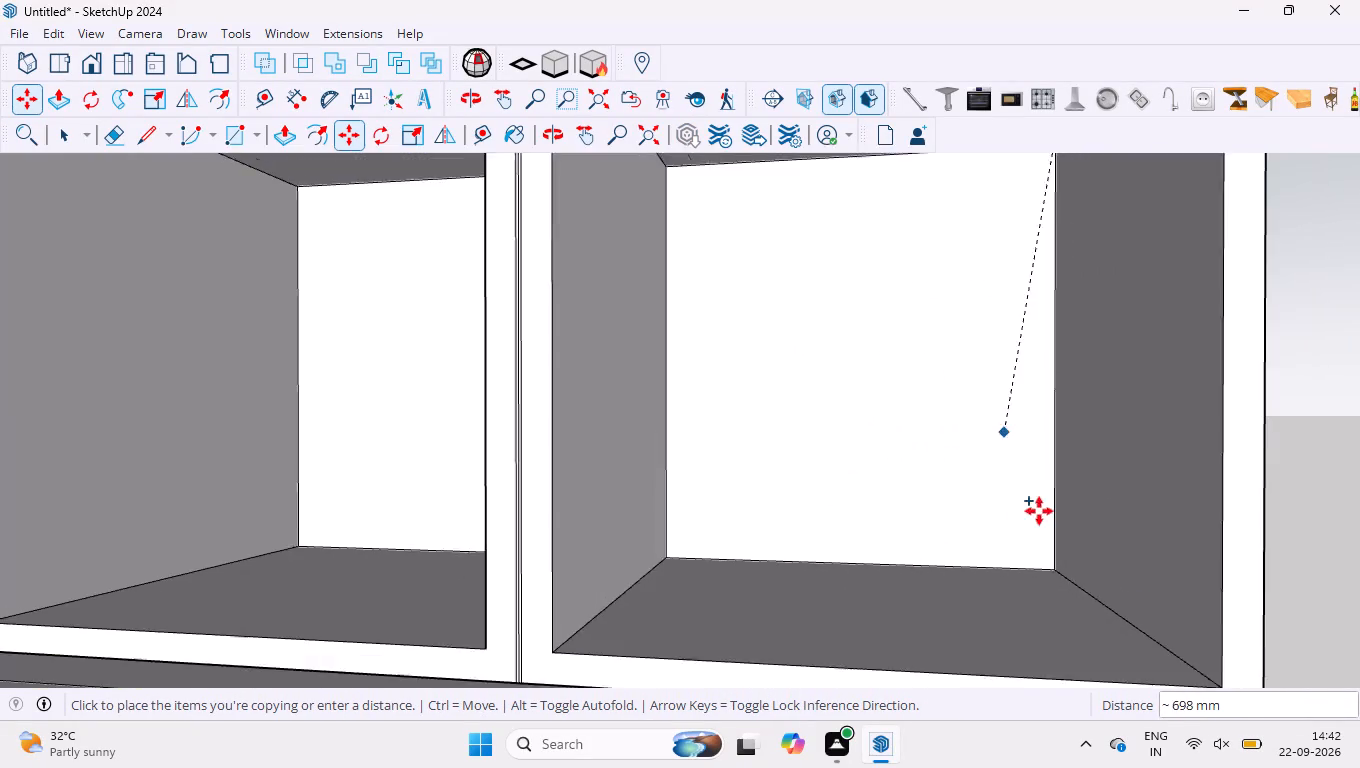
scroll(1192, 647, "up", 4)
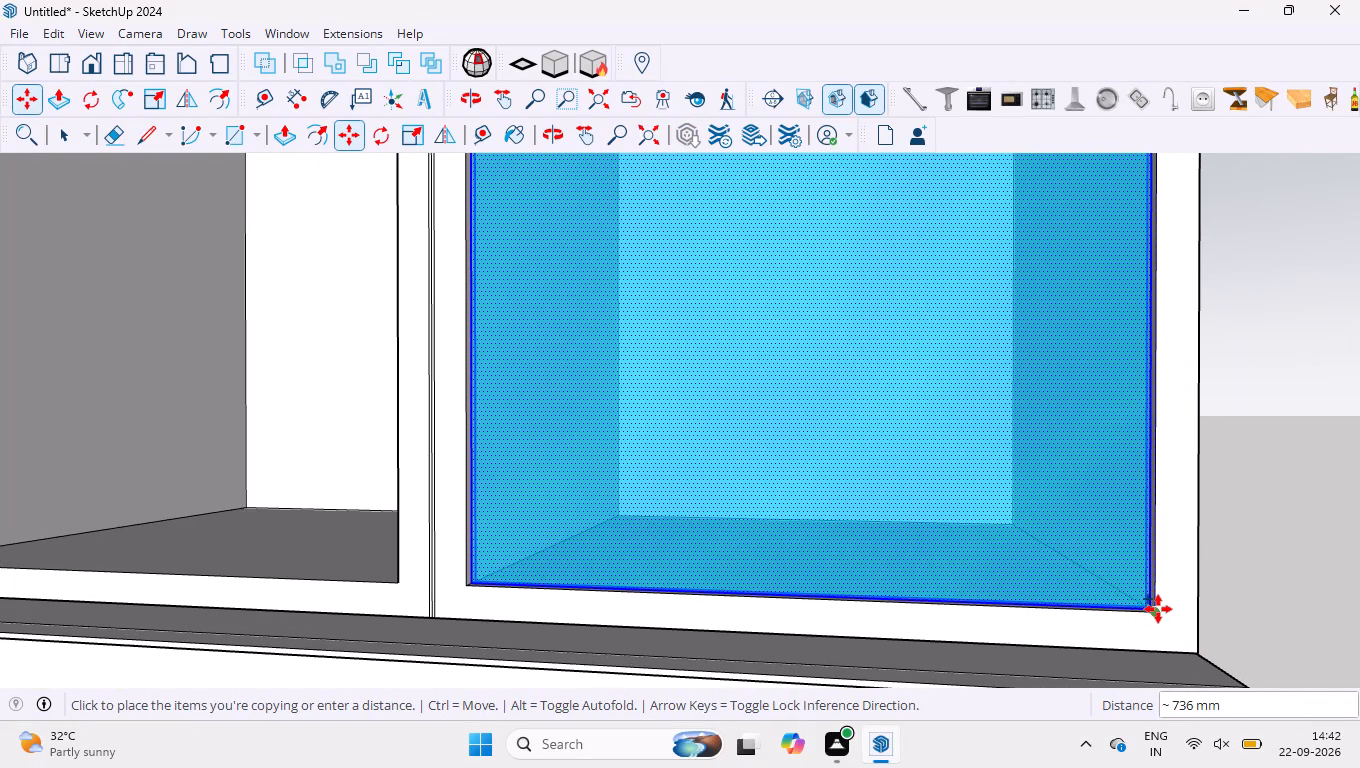
left_click(1158, 610)
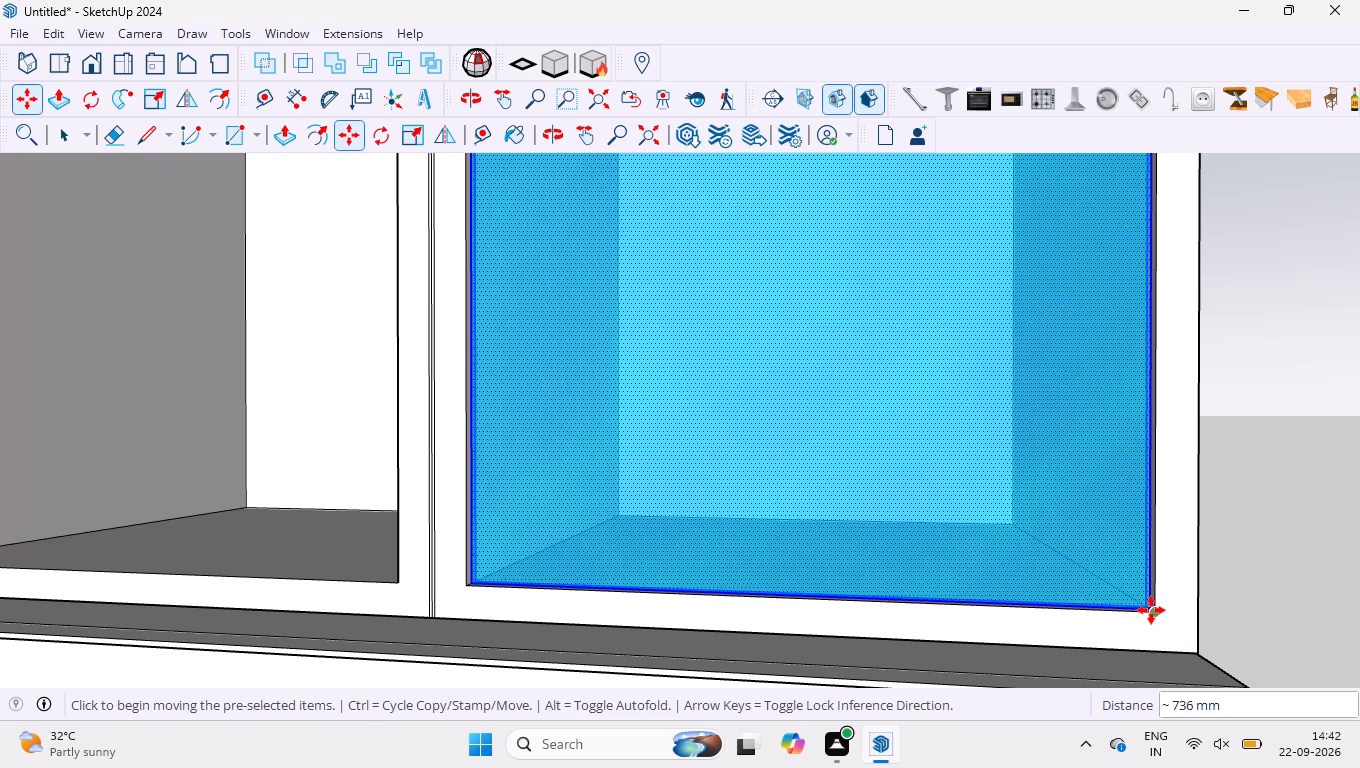
left_click(1152, 610)
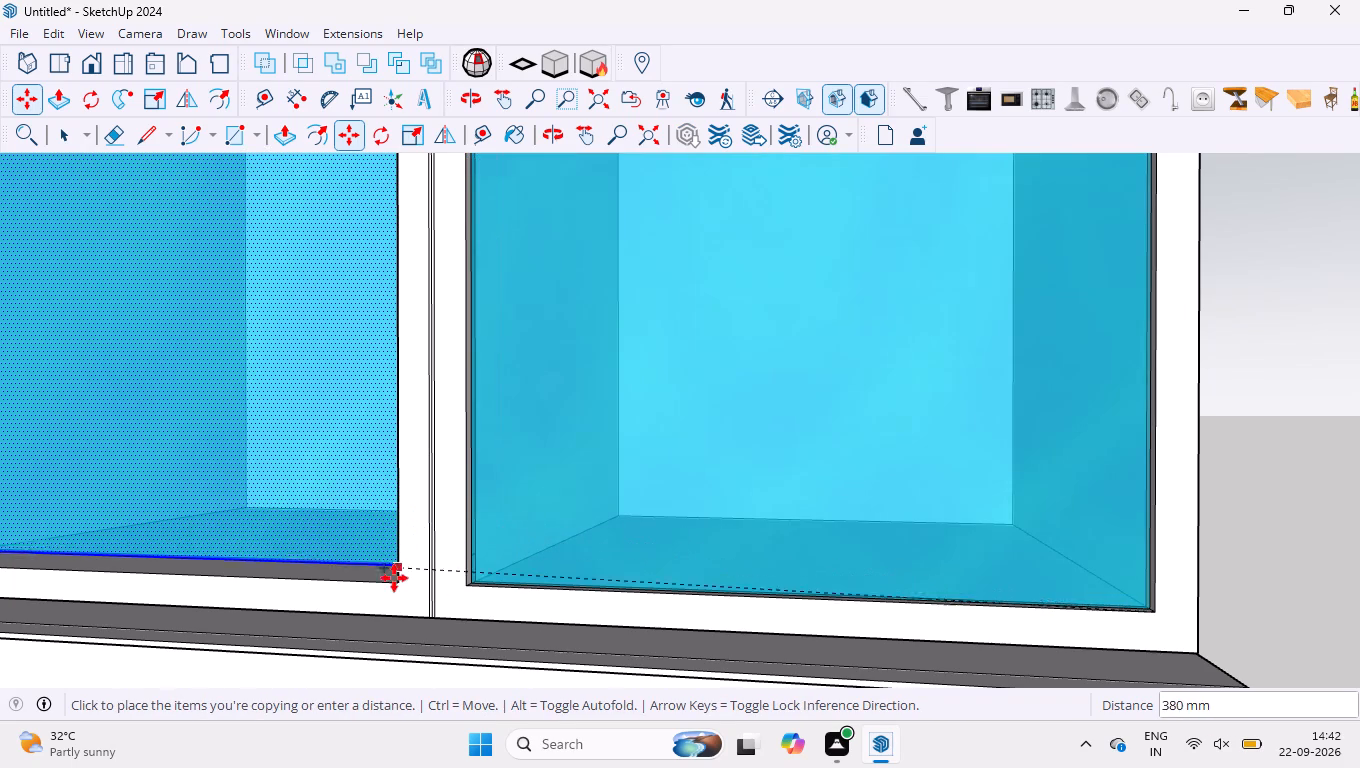
left_click(401, 584)
Copy the bottom inner glass panel diagonally up about 526 mm into the outer column's fourth-row compartment, snapping to its bottom outer corner.
left_click(396, 579)
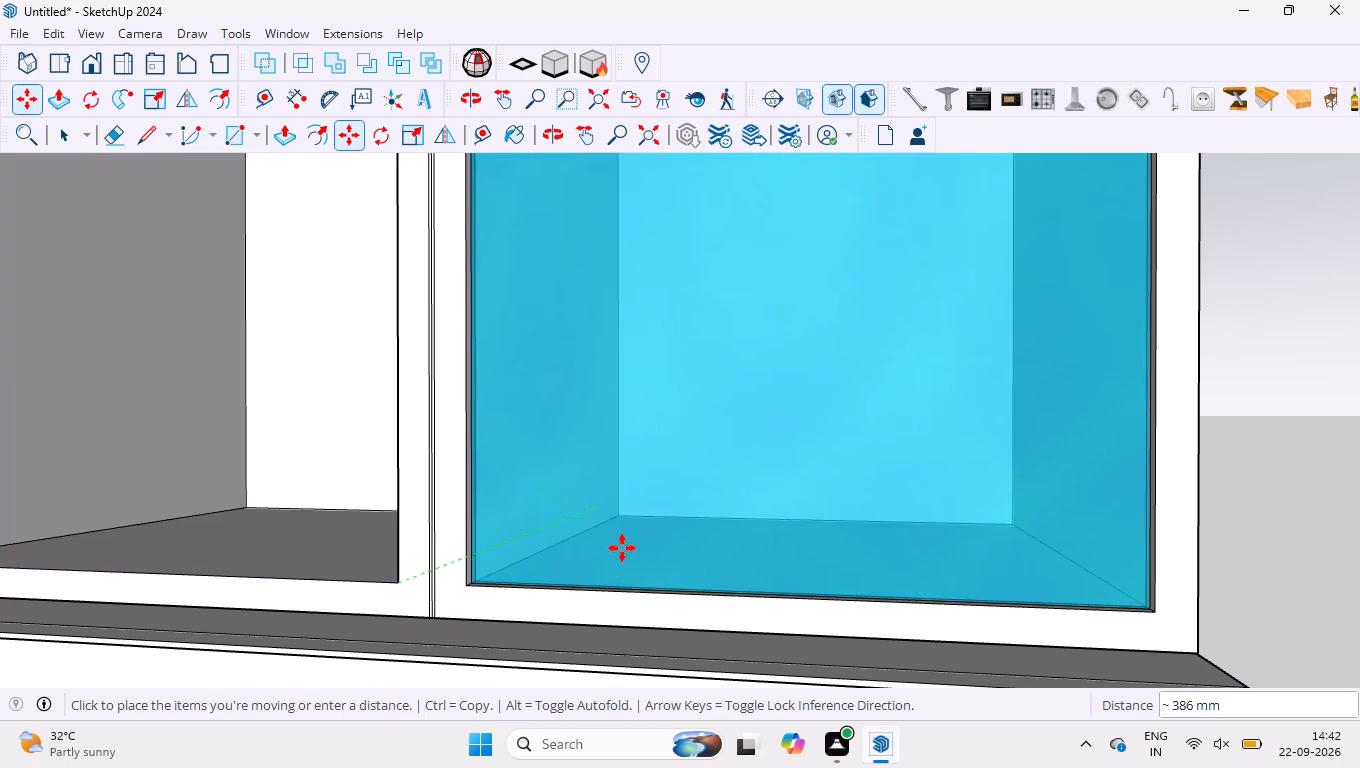
scroll(622, 547, "down", 14)
scroll(767, 273, "up", 9)
scroll(778, 434, "down", 4)
scroll(800, 556, "up", 5)
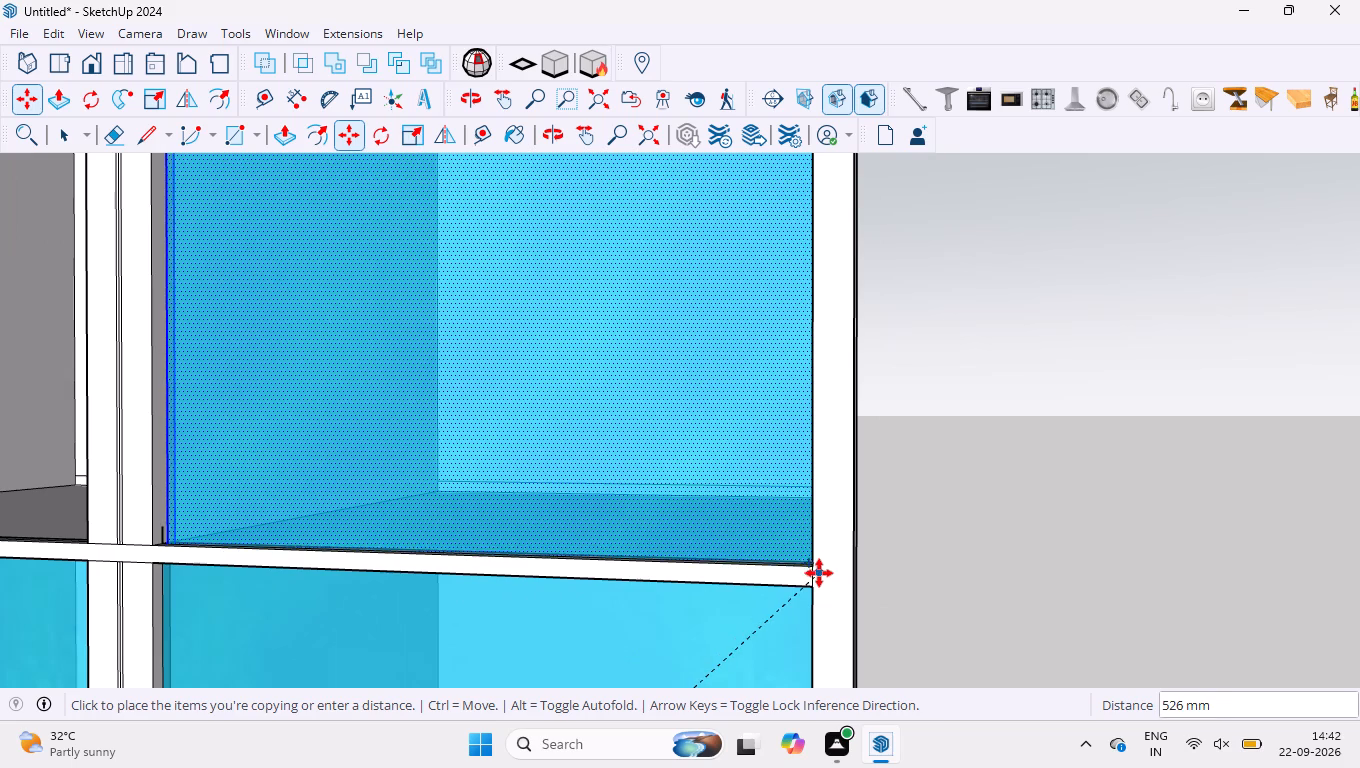
left_click(816, 566)
Copy the outer fourth-row glass panel across into the empty inner fourth-row compartment, snapping to the divider corner, and clear the selection.
left_click(808, 560)
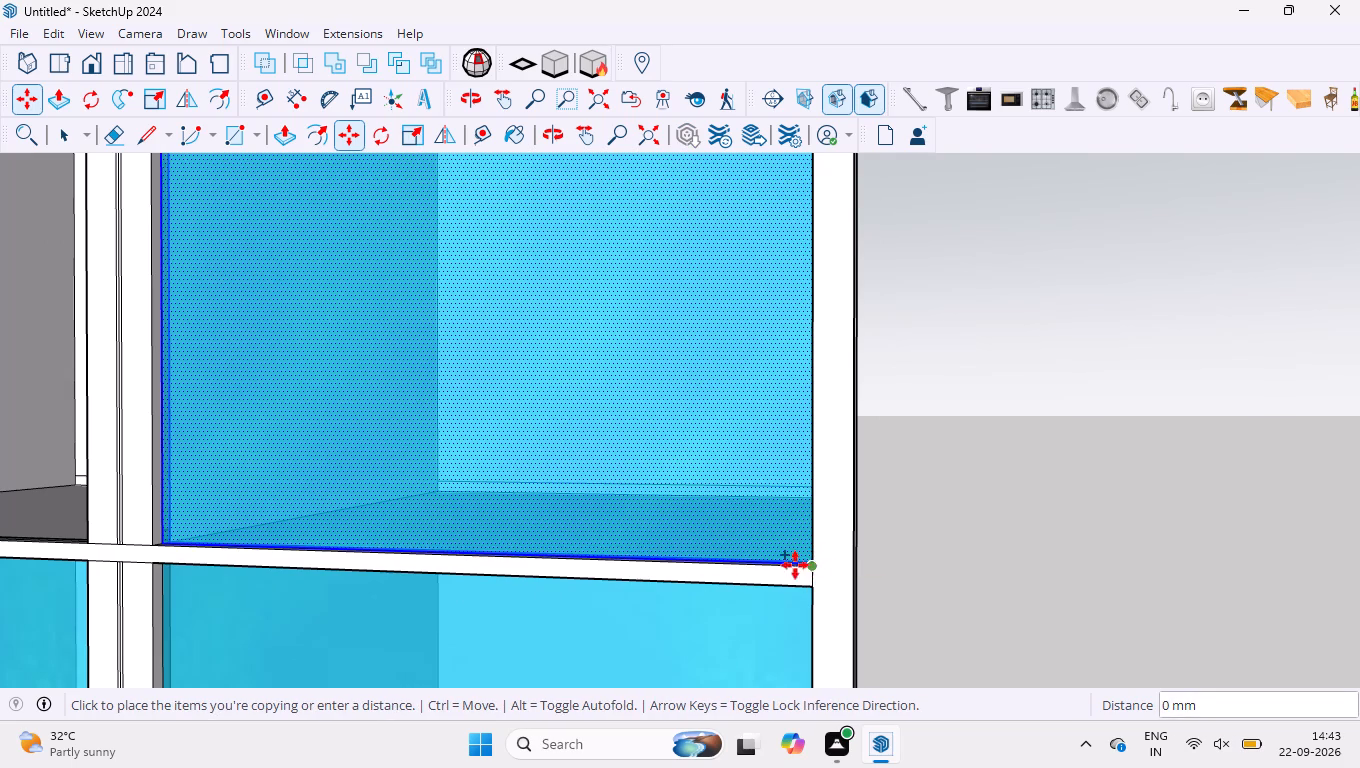
scroll(696, 572, "down", 12)
scroll(347, 515, "up", 5)
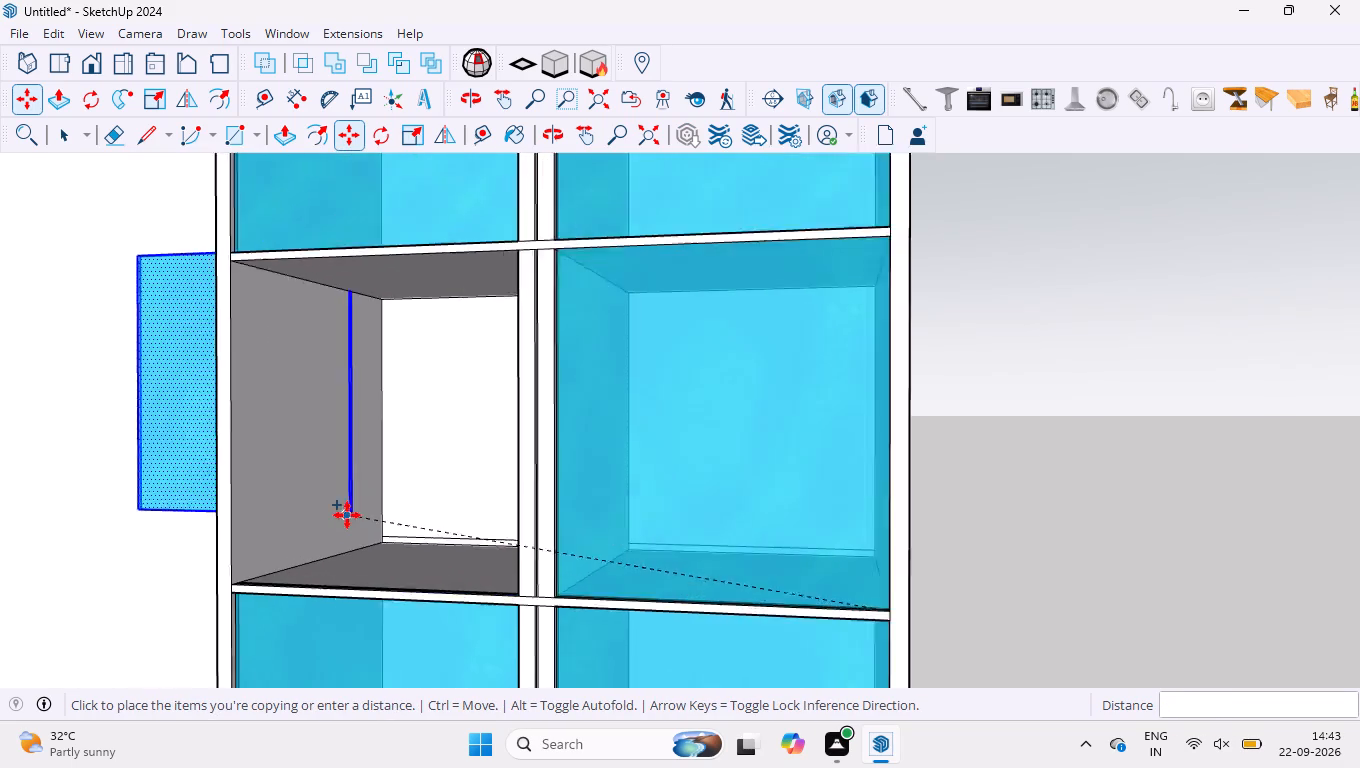
scroll(435, 574, "up", 5)
scroll(623, 388, "down", 4)
scroll(701, 554, "up", 5)
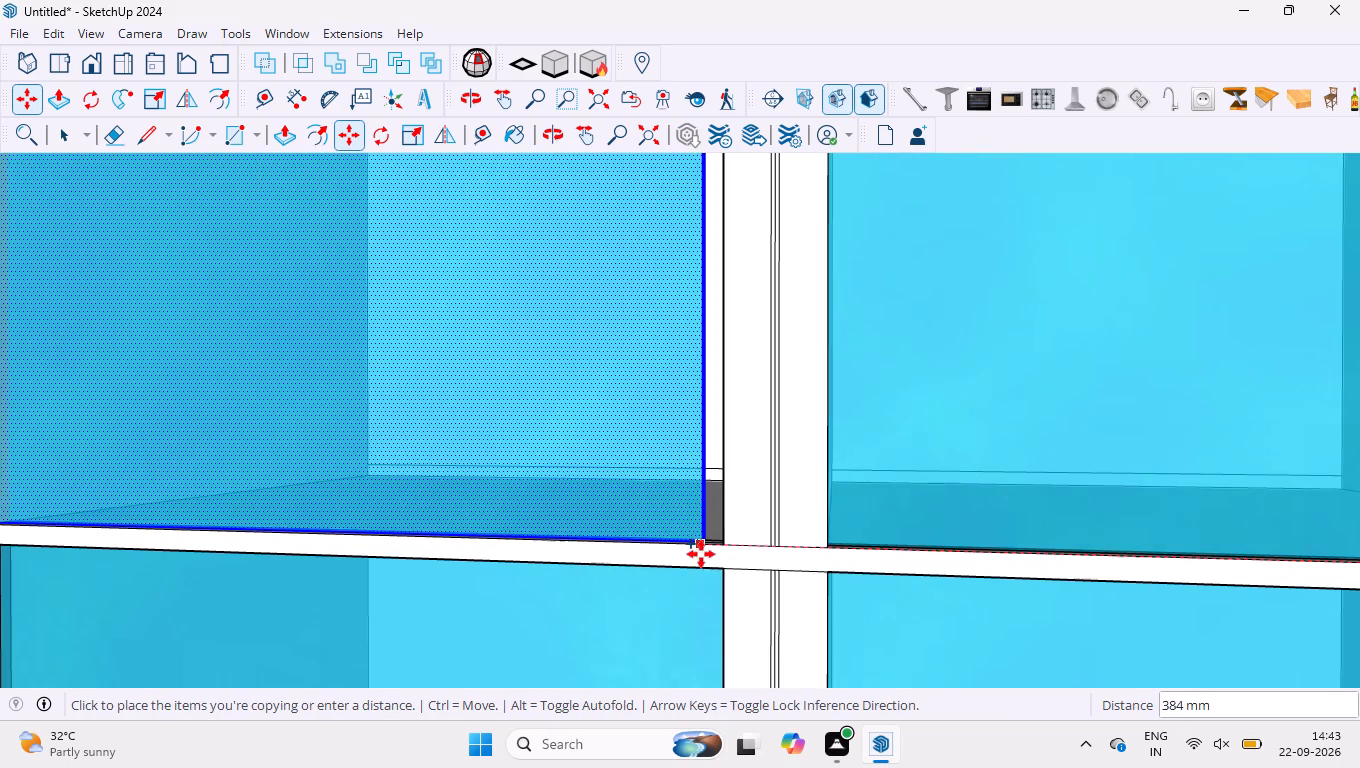
left_click(723, 545)
key("space")
scroll(714, 532, "down", 5)
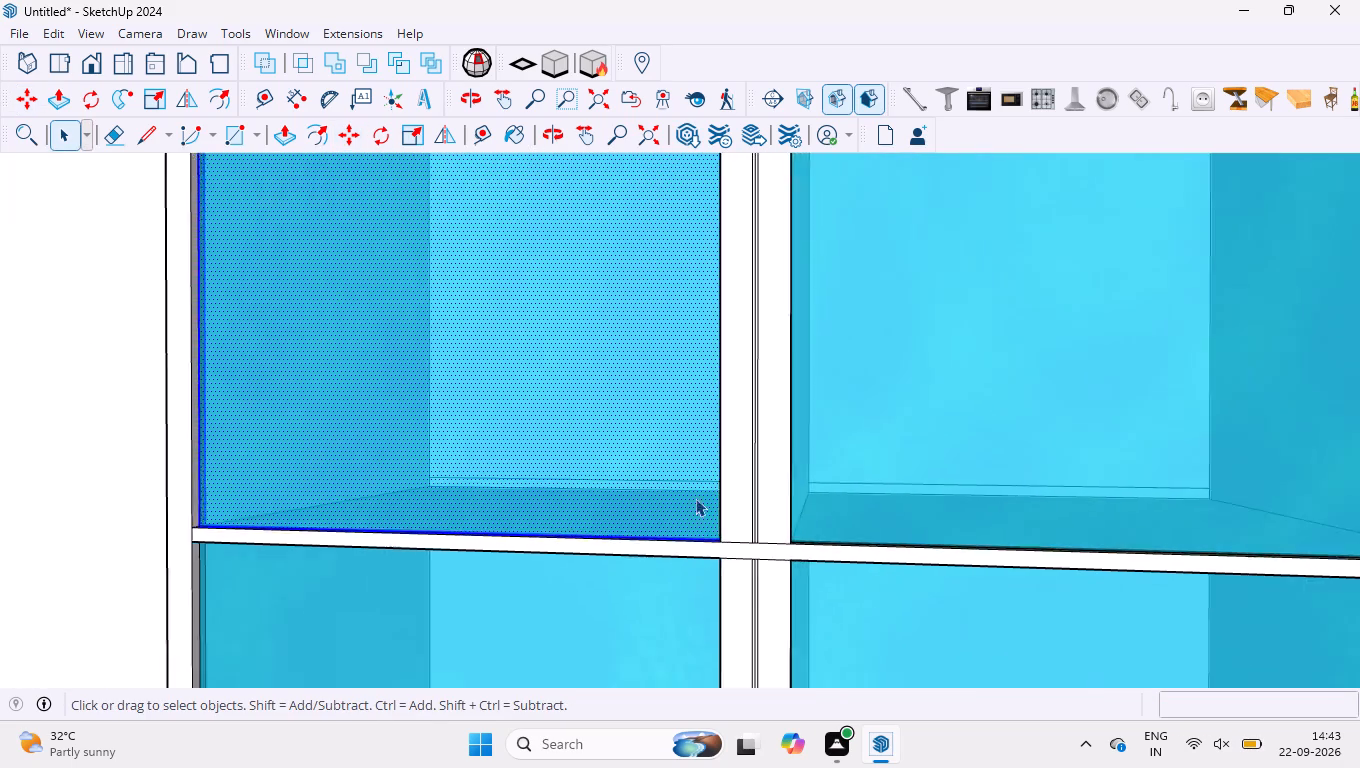
scroll(695, 498, "down", 20)
left_click(1144, 443)
Delete the leftover guide lines that run across the wall unit and extend beyond the display cabinet.
scroll(1001, 401, "down", 14)
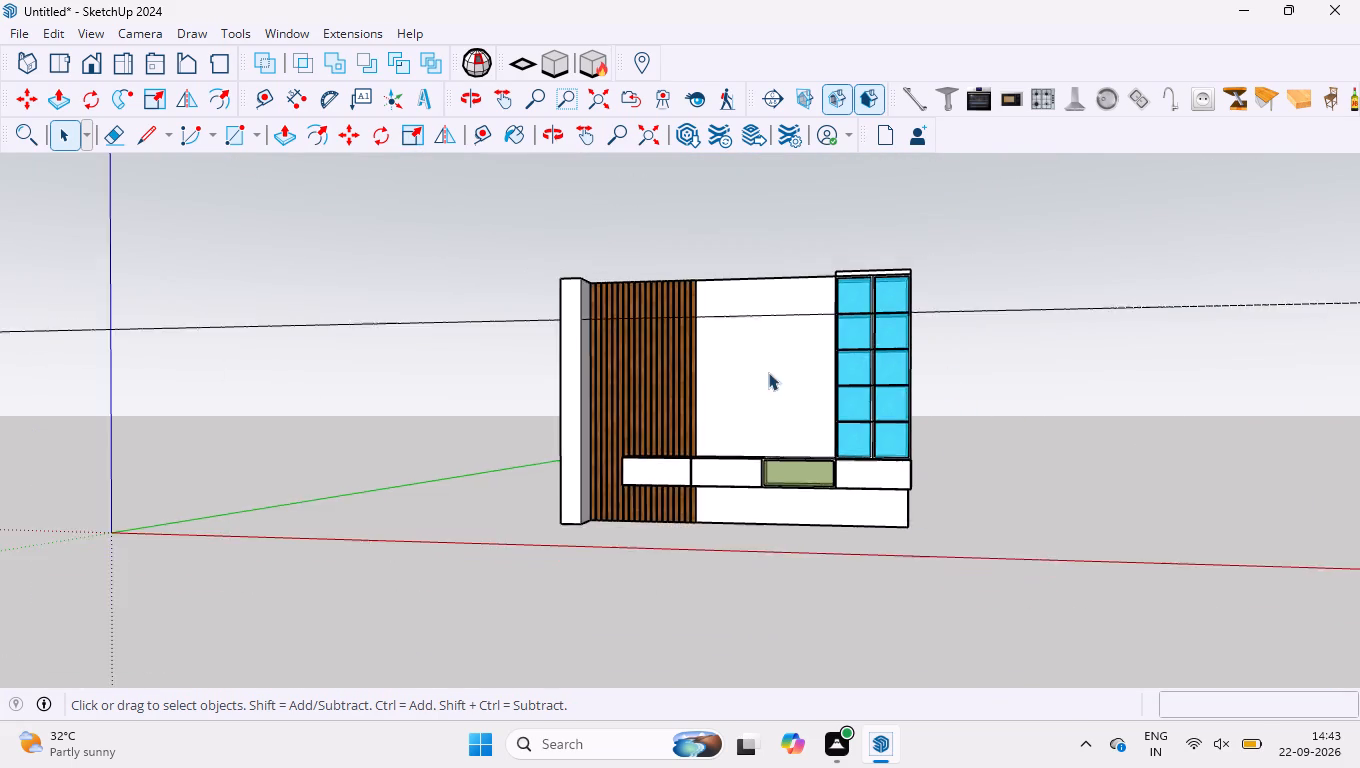
scroll(768, 377, "down", 2)
left_click_drag(1269, 290, 1201, 406)
key("Delete")
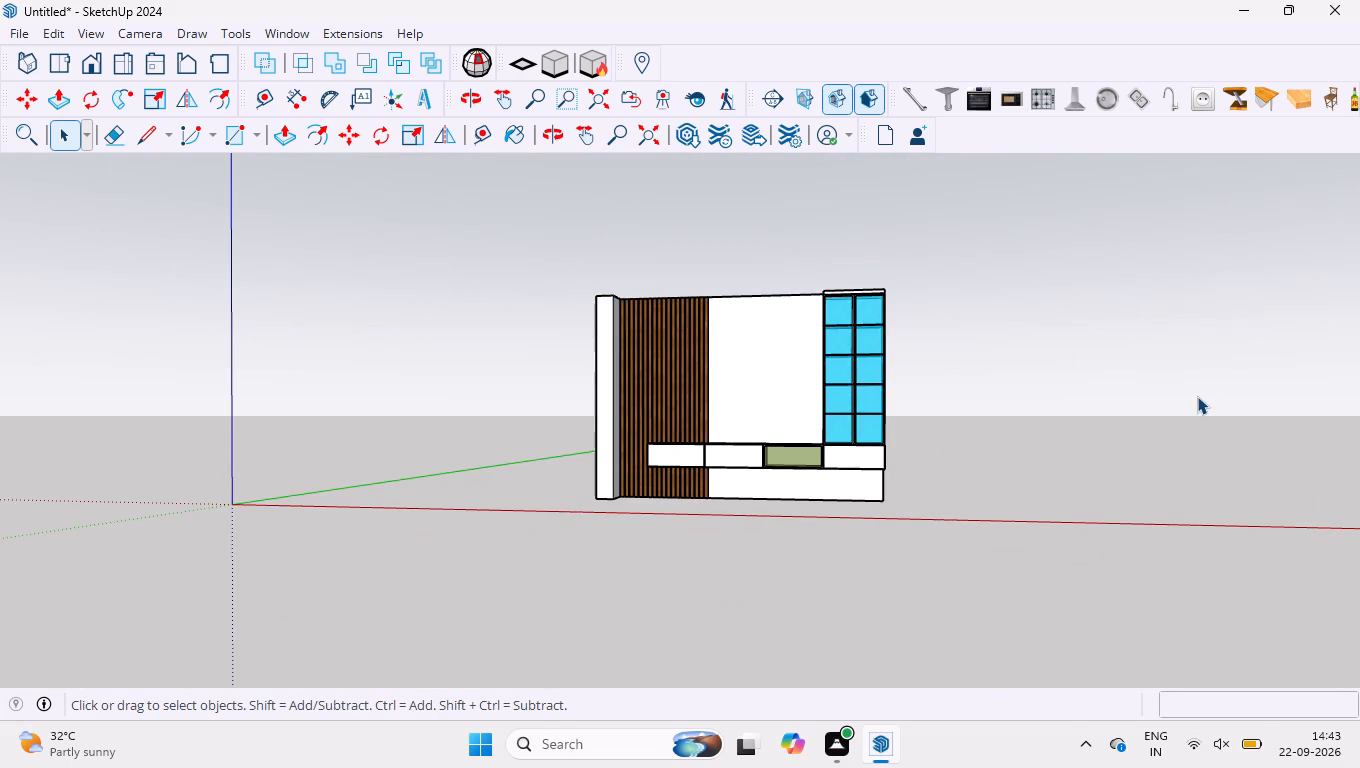
Switch to the Front view and examine the whole TV wall unit with its glazed display cabinet.
scroll(727, 327, "down", 4)
left_click(96, 66)
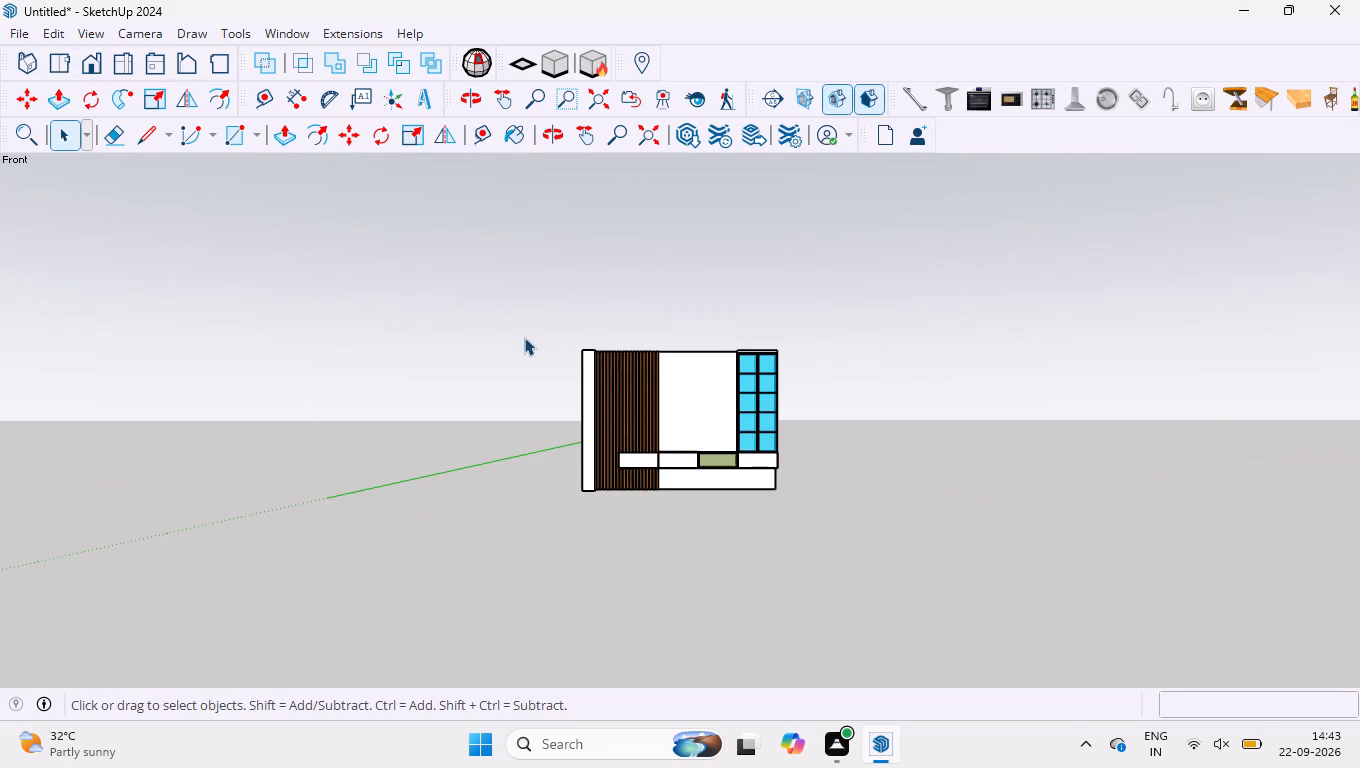
scroll(527, 338, "up", 3)
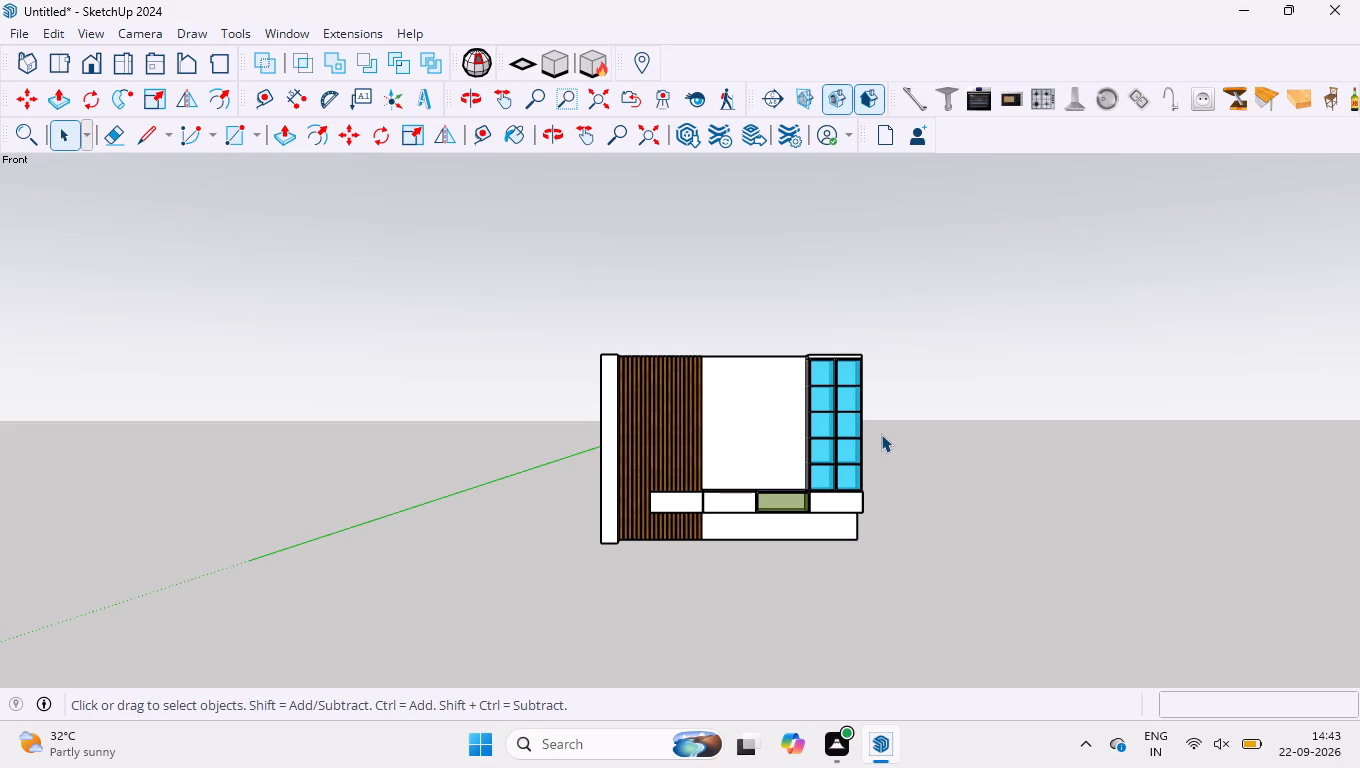
scroll(756, 579, "down", 16)
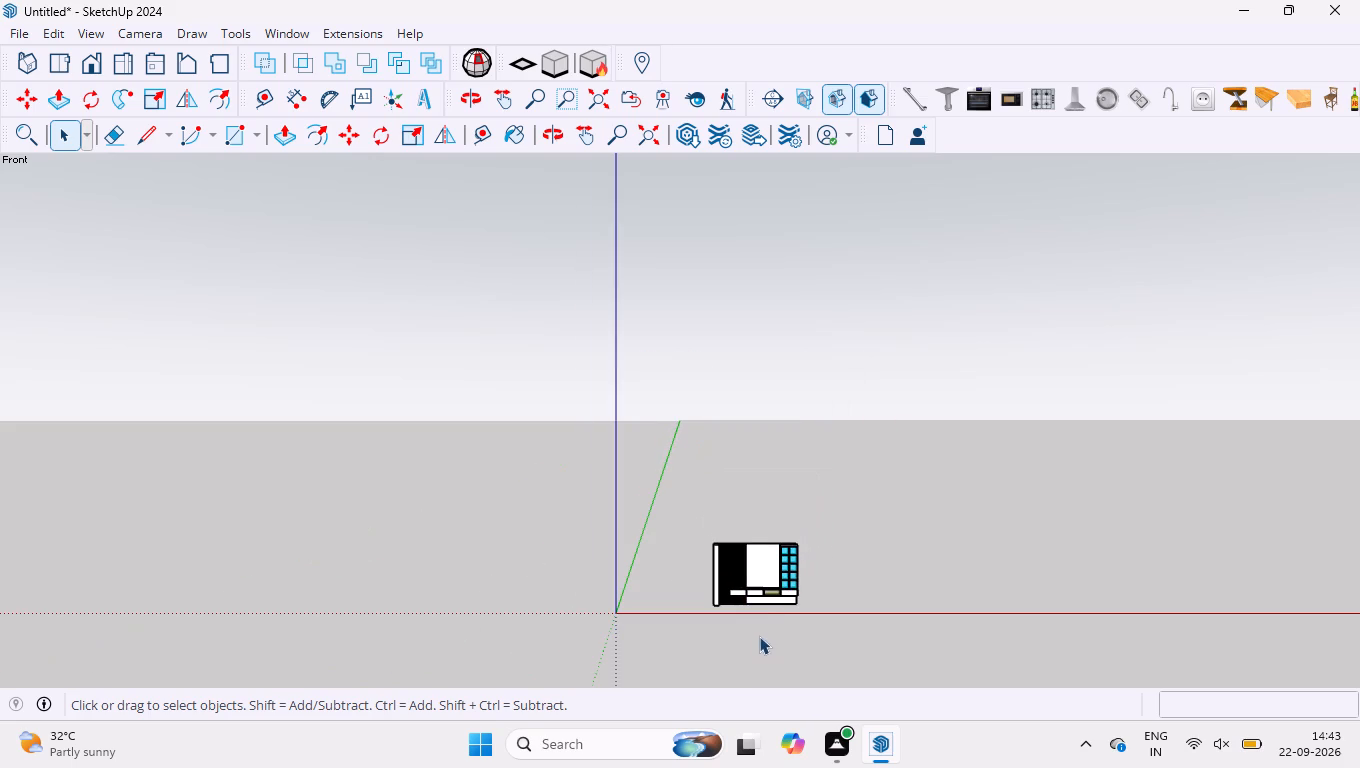
scroll(755, 614, "up", 1)
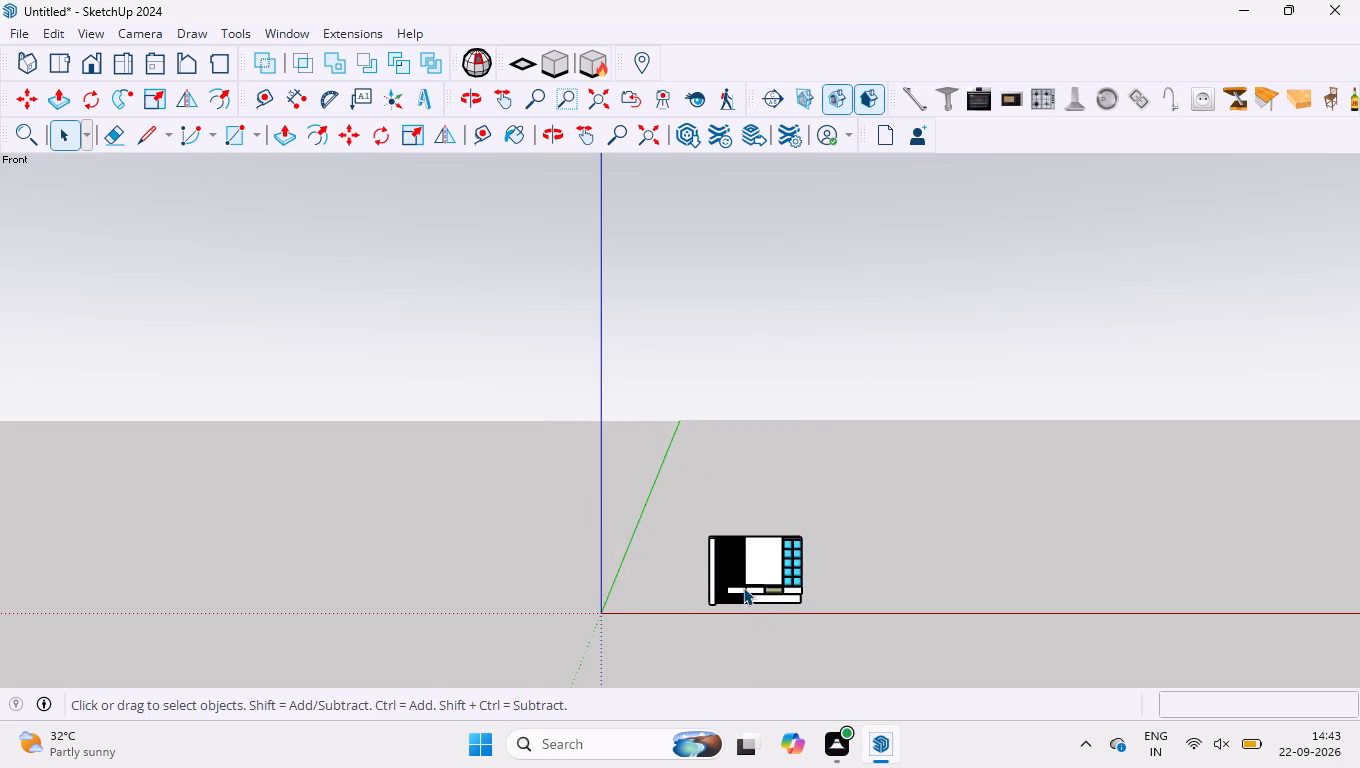
scroll(743, 587, "down", 5)
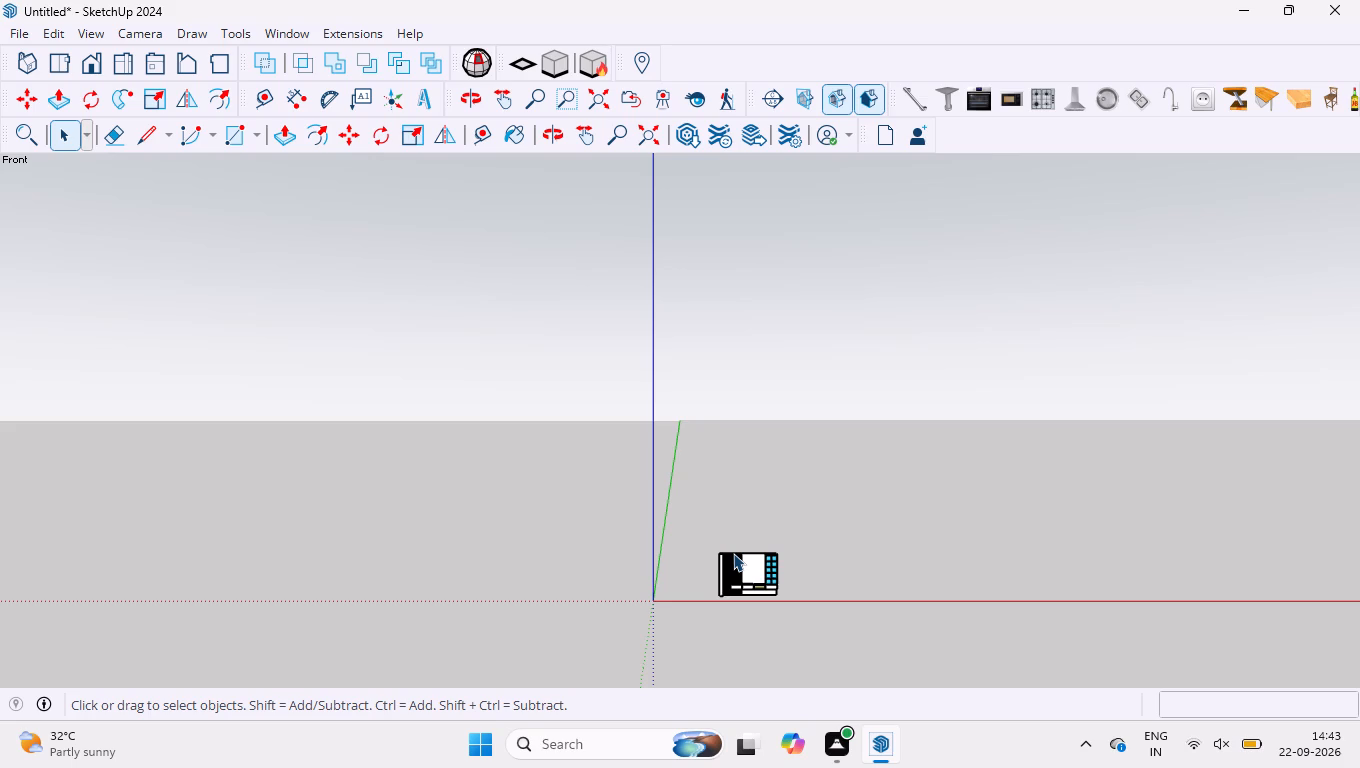
scroll(739, 540, "up", 5)
scroll(755, 611, "up", 20)
scroll(755, 611, "up", 7)
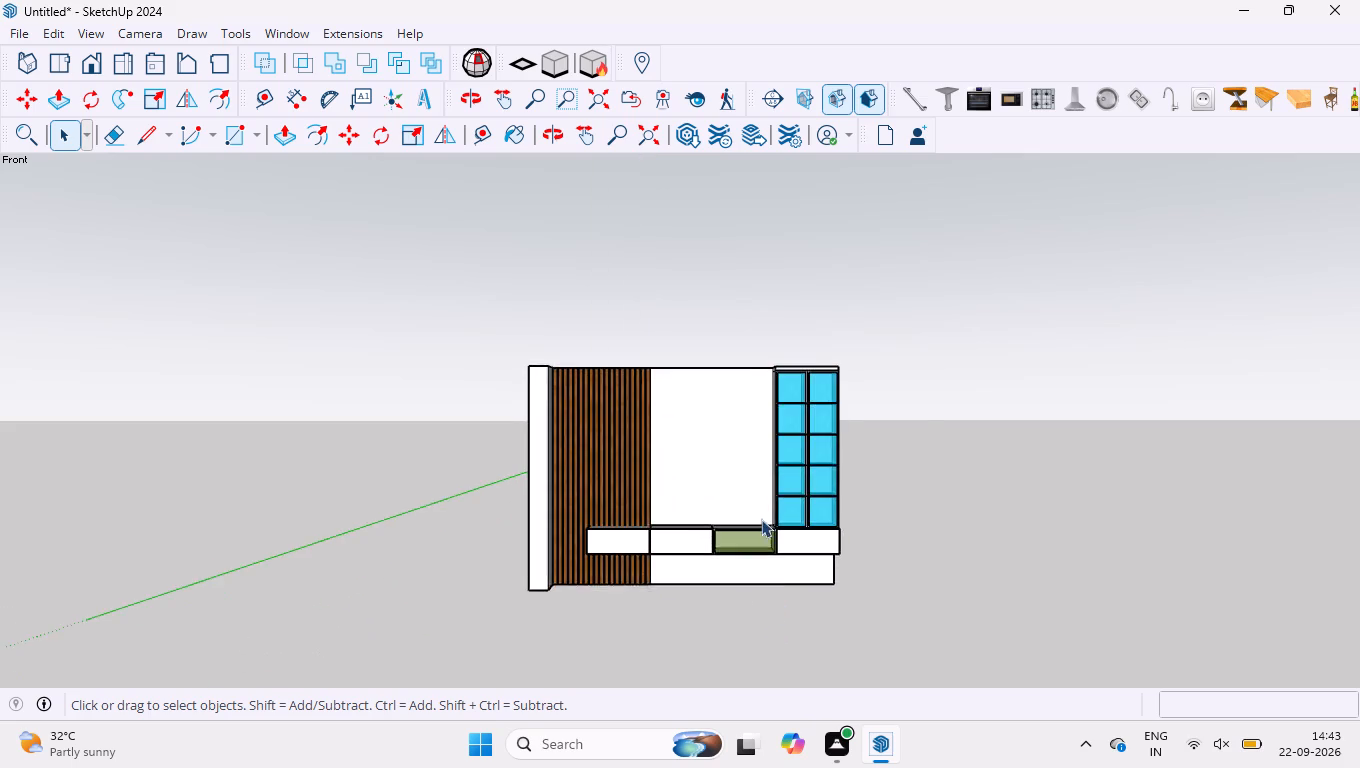
Examine the TV wall unit from the front and from raised angled views, including the glazed display cabinet and base units.
scroll(761, 519, "up", 6)
scroll(764, 536, "down", 4)
scroll(764, 538, "up", 2)
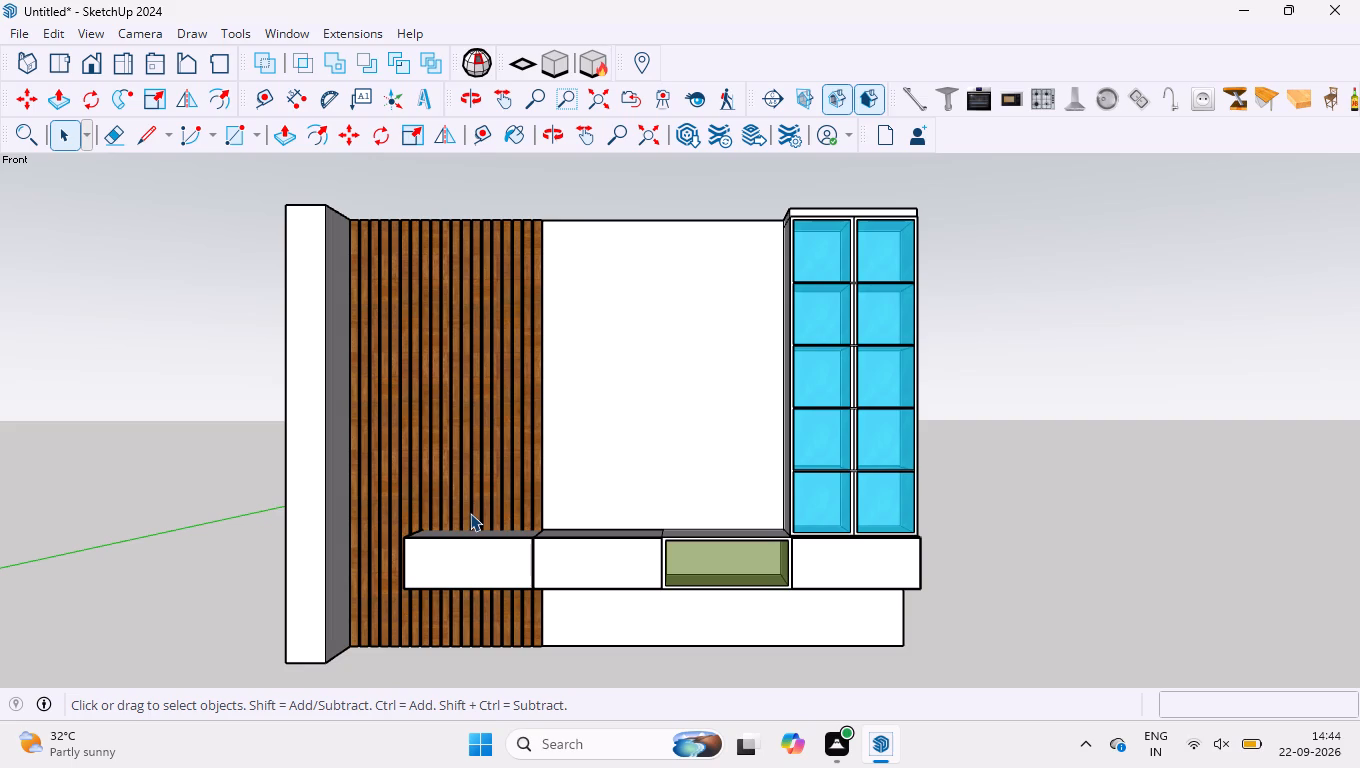
scroll(991, 342, "down", 5)
scroll(777, 421, "down", 4)
scroll(814, 274, "up", 3)
middle_click_drag(787, 333, 788, 365)
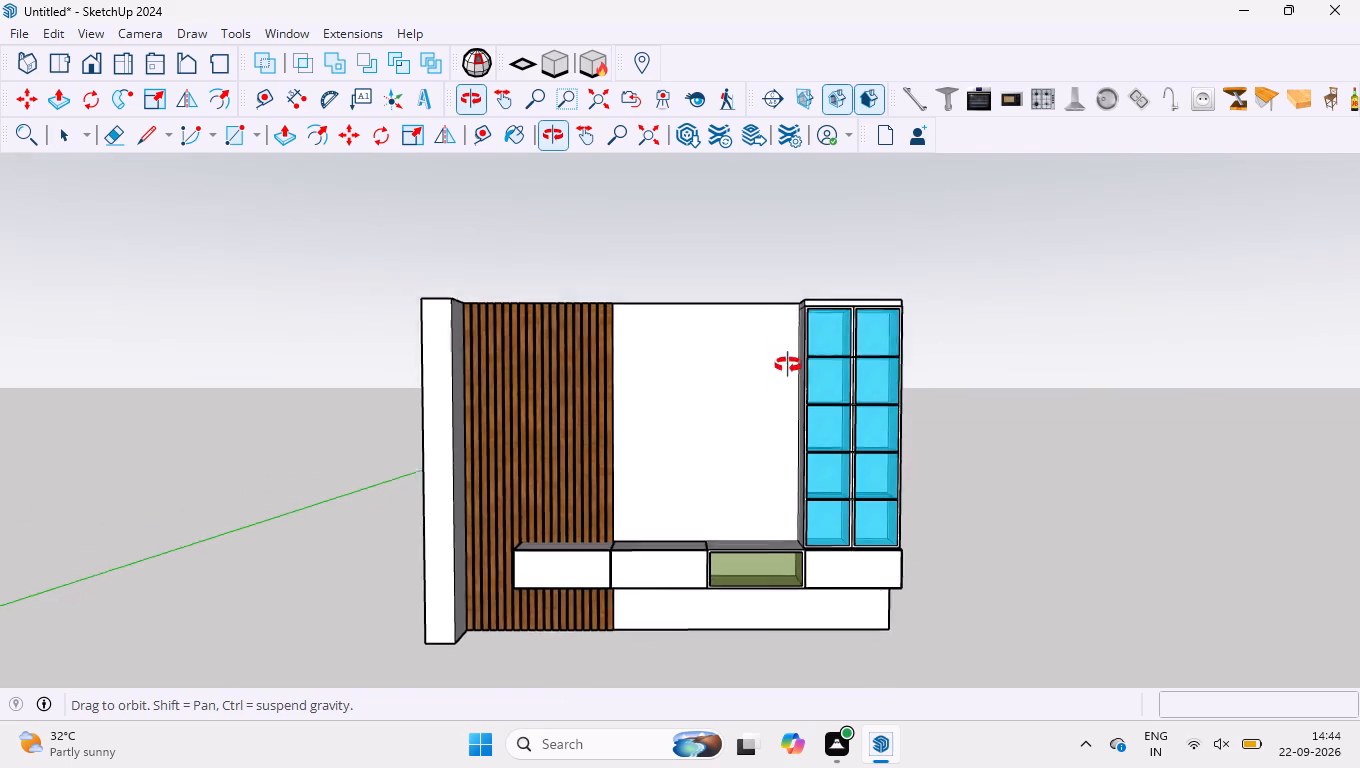
middle_click_drag(788, 365, 783, 416)
scroll(803, 470, "up", 3)
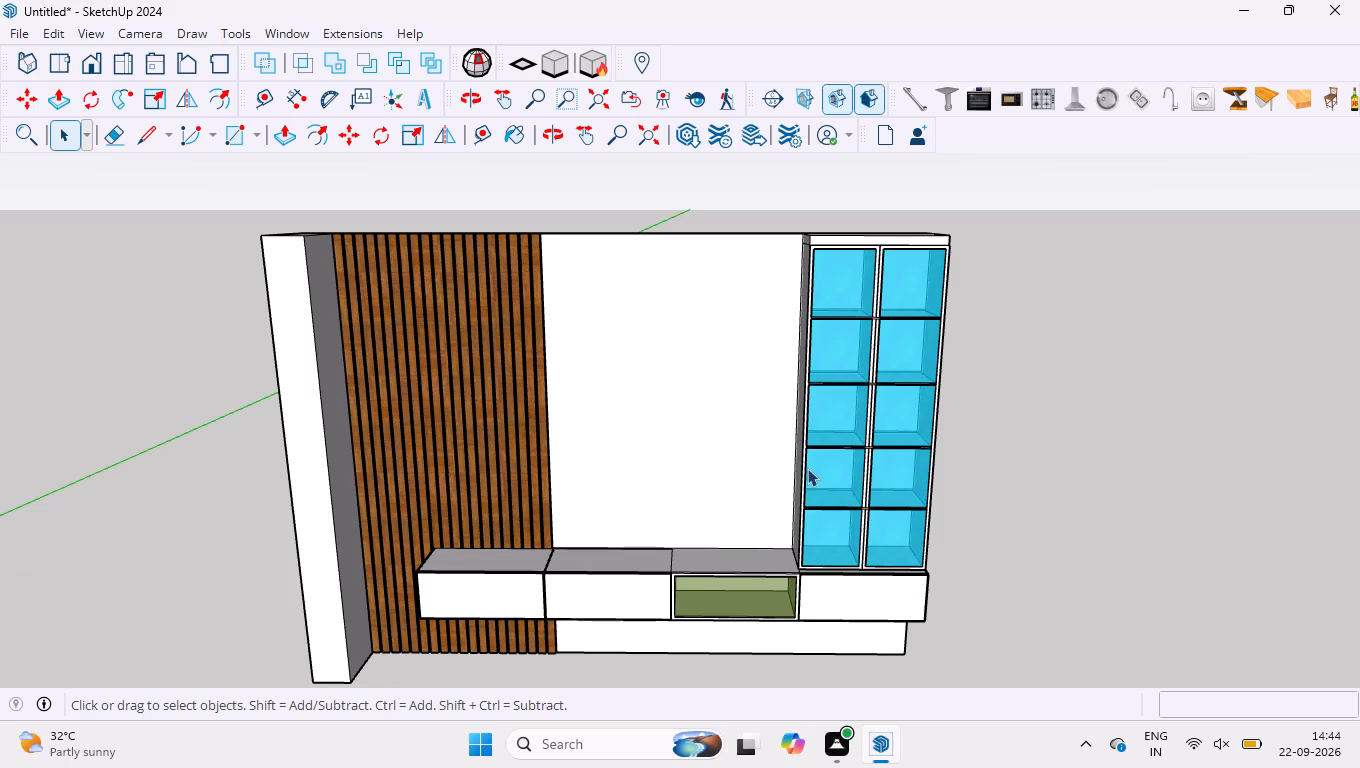
scroll(821, 346, "up", 4)
middle_click_drag(712, 280, 922, 355)
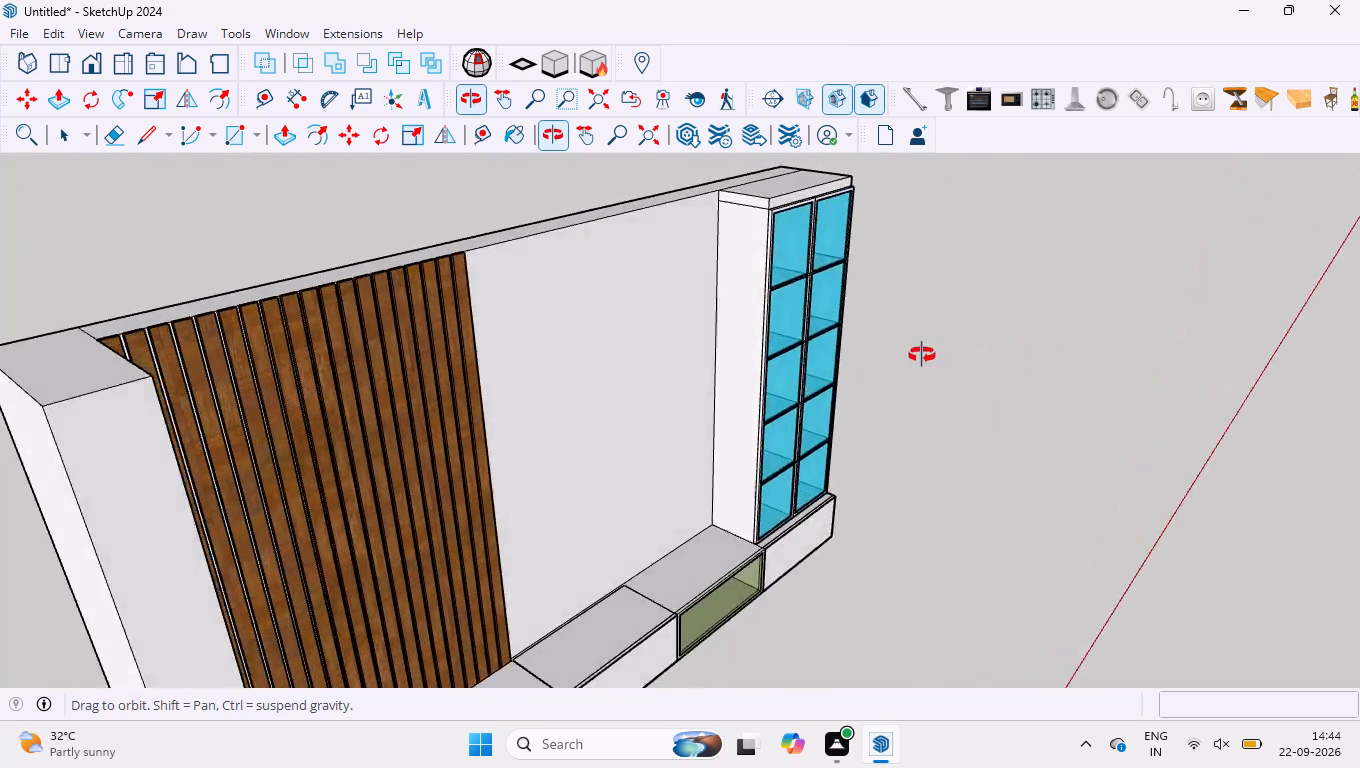
middle_click_drag(922, 355, 874, 383)
scroll(873, 378, "down", 6)
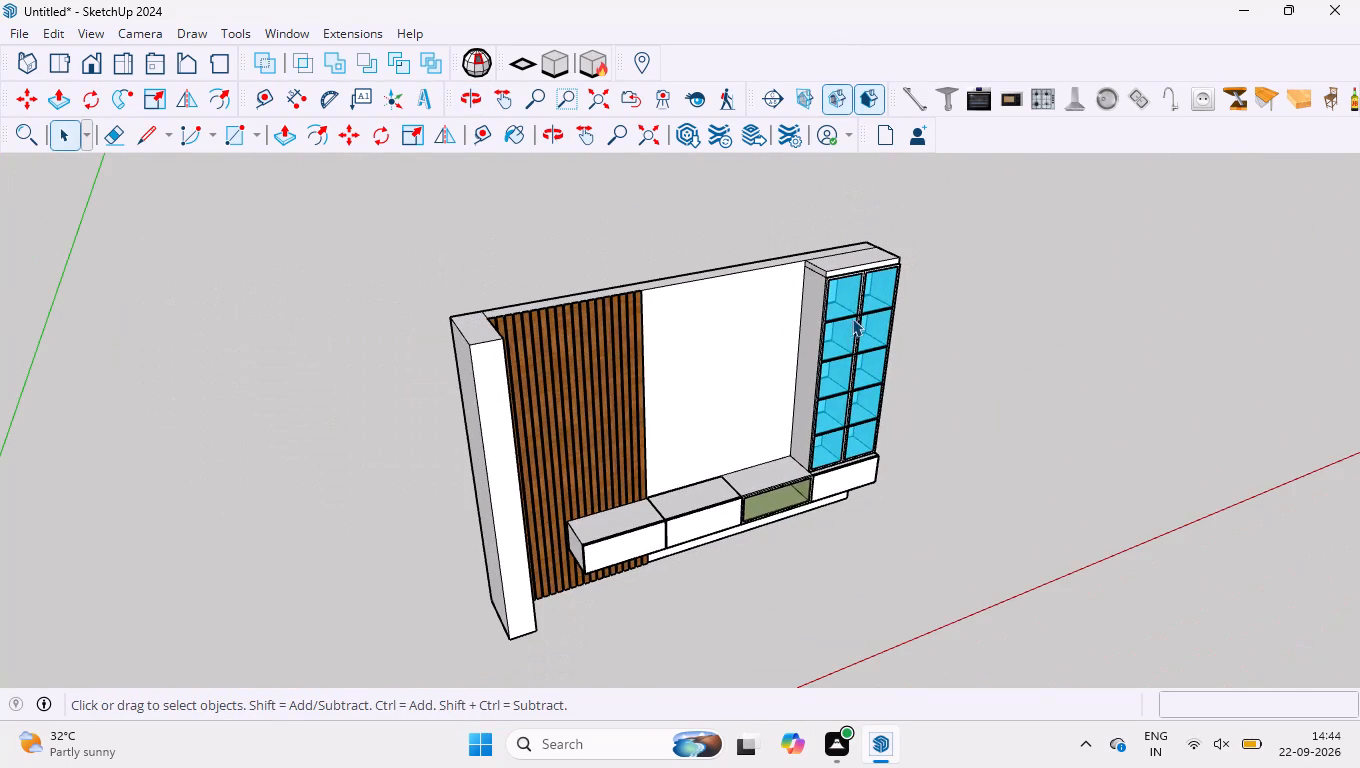
scroll(890, 298, "down", 2)
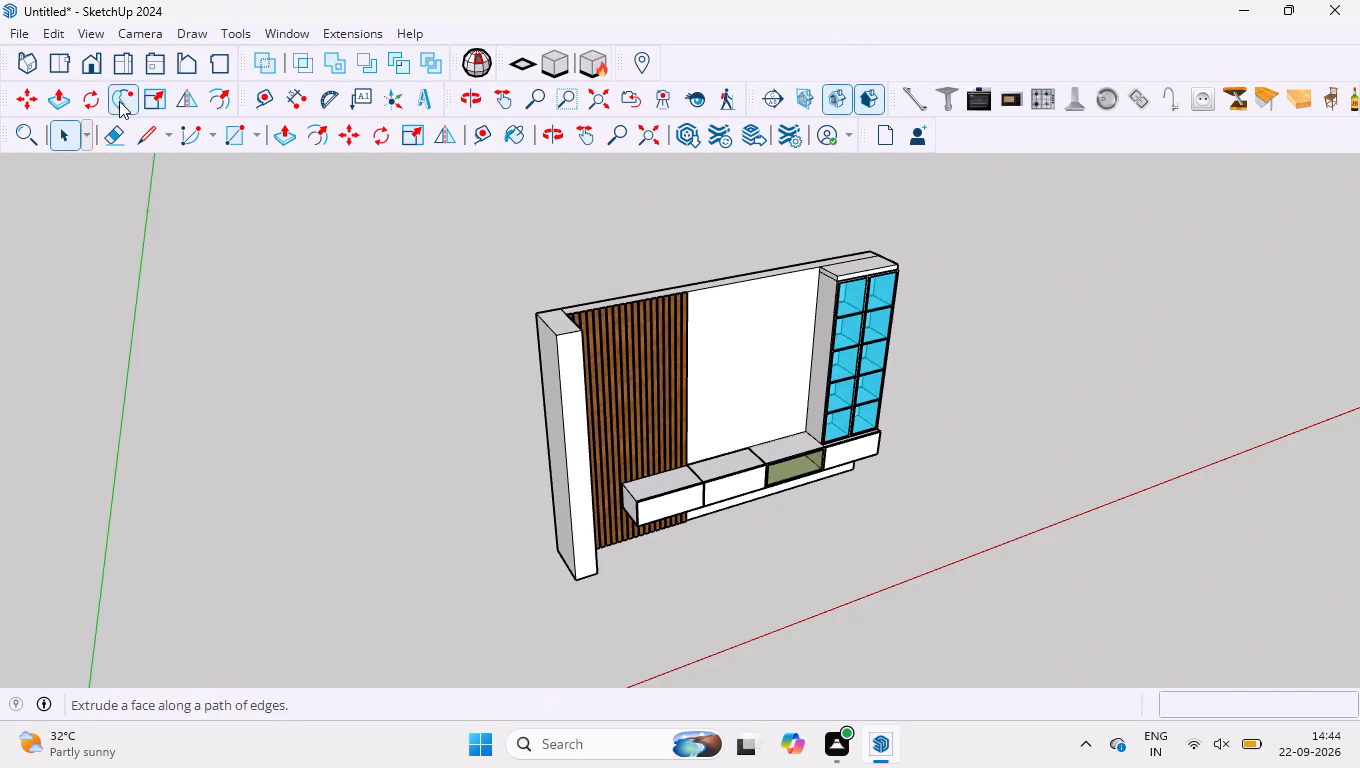
In the Front view, place a vertical guide 8 mm from the thin edge line beside the last wooden slat, on the plain wall side.
left_click(100, 74)
scroll(802, 403, "up", 1)
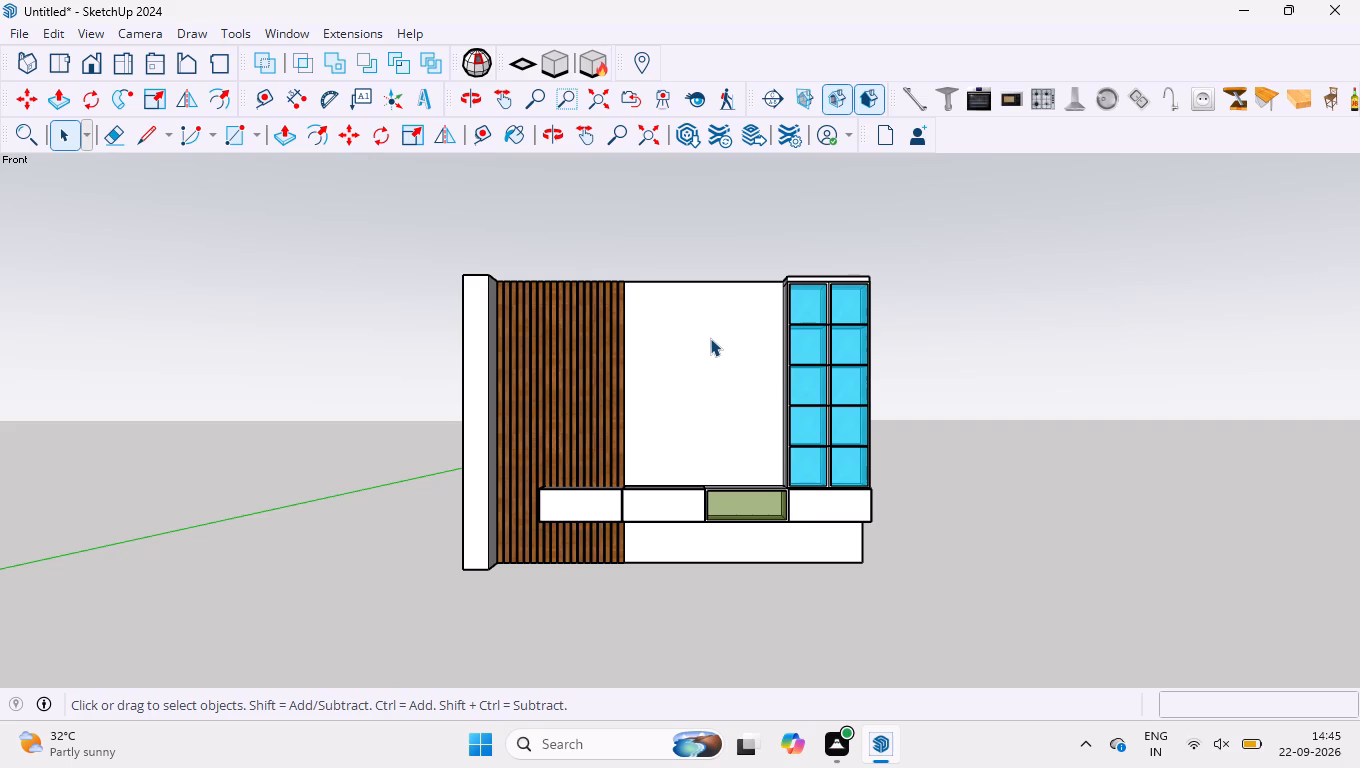
scroll(642, 429, "up", 10)
scroll(628, 402, "up", 20)
scroll(628, 402, "up", 12)
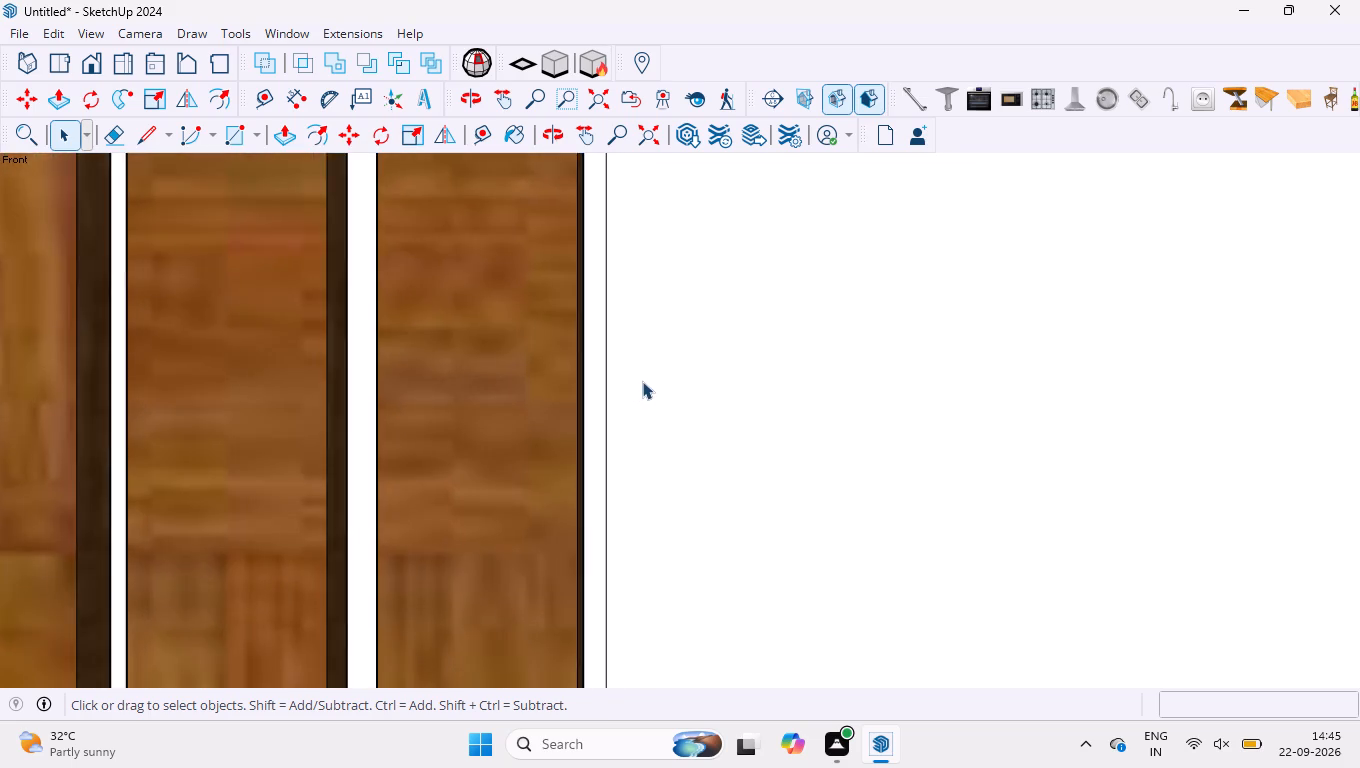
scroll(629, 391, "up", 3)
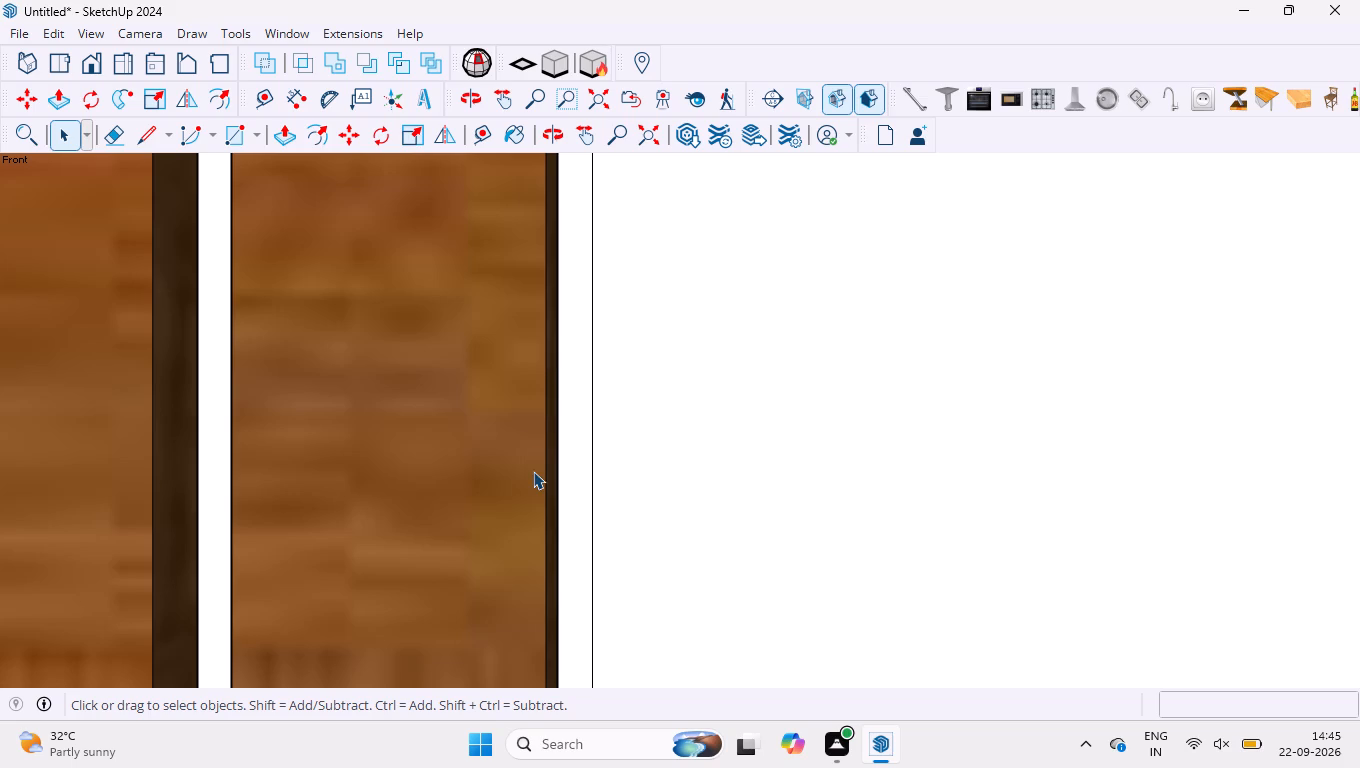
scroll(524, 416, "down", 3)
scroll(661, 395, "down", 5)
scroll(426, 335, "down", 3)
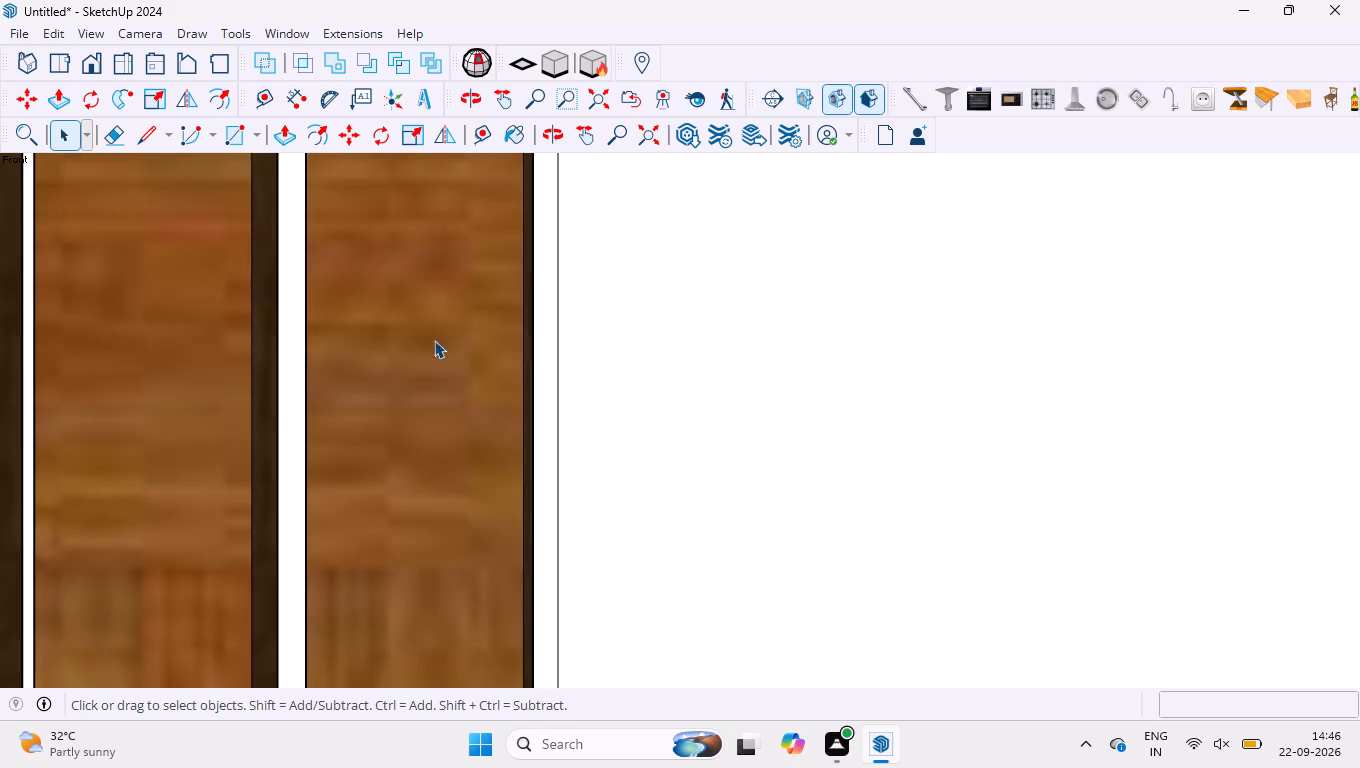
scroll(551, 449, "up", 10)
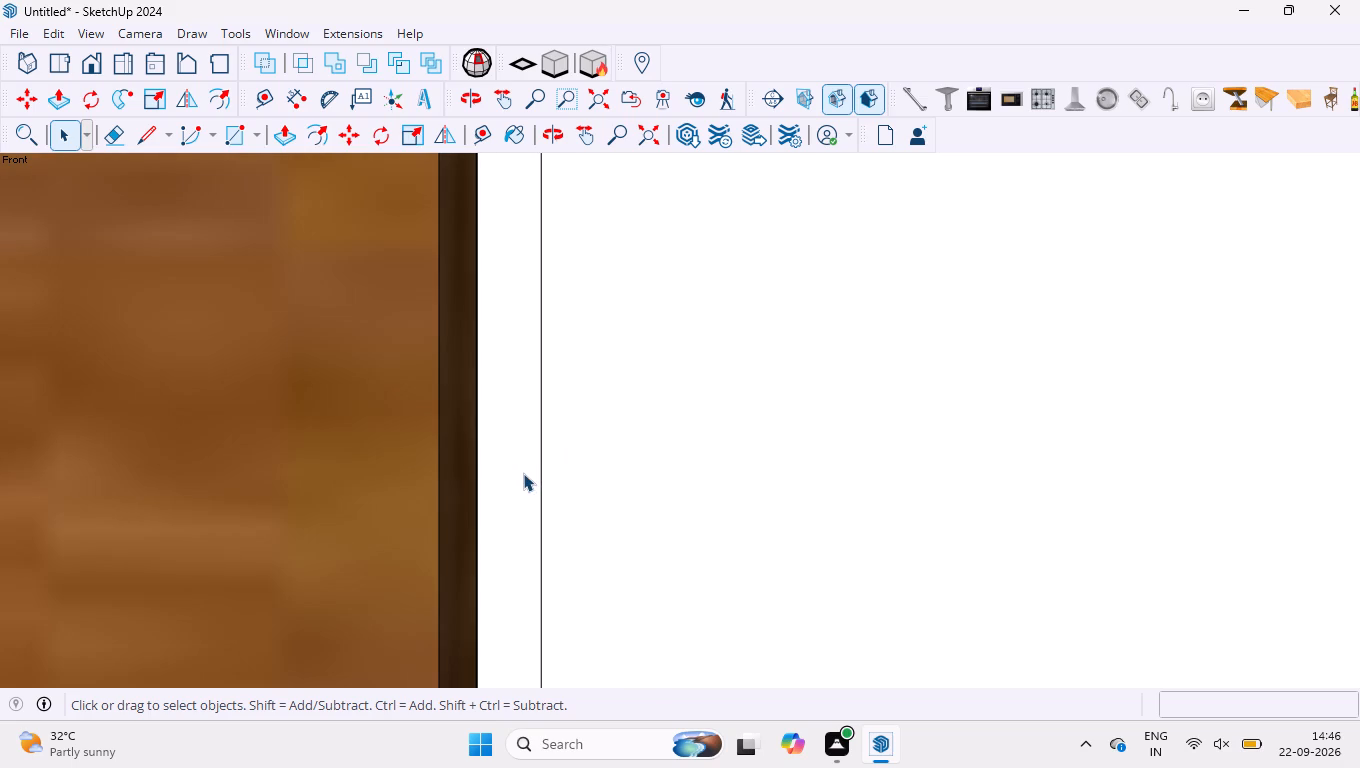
key("t")
left_click(538, 466)
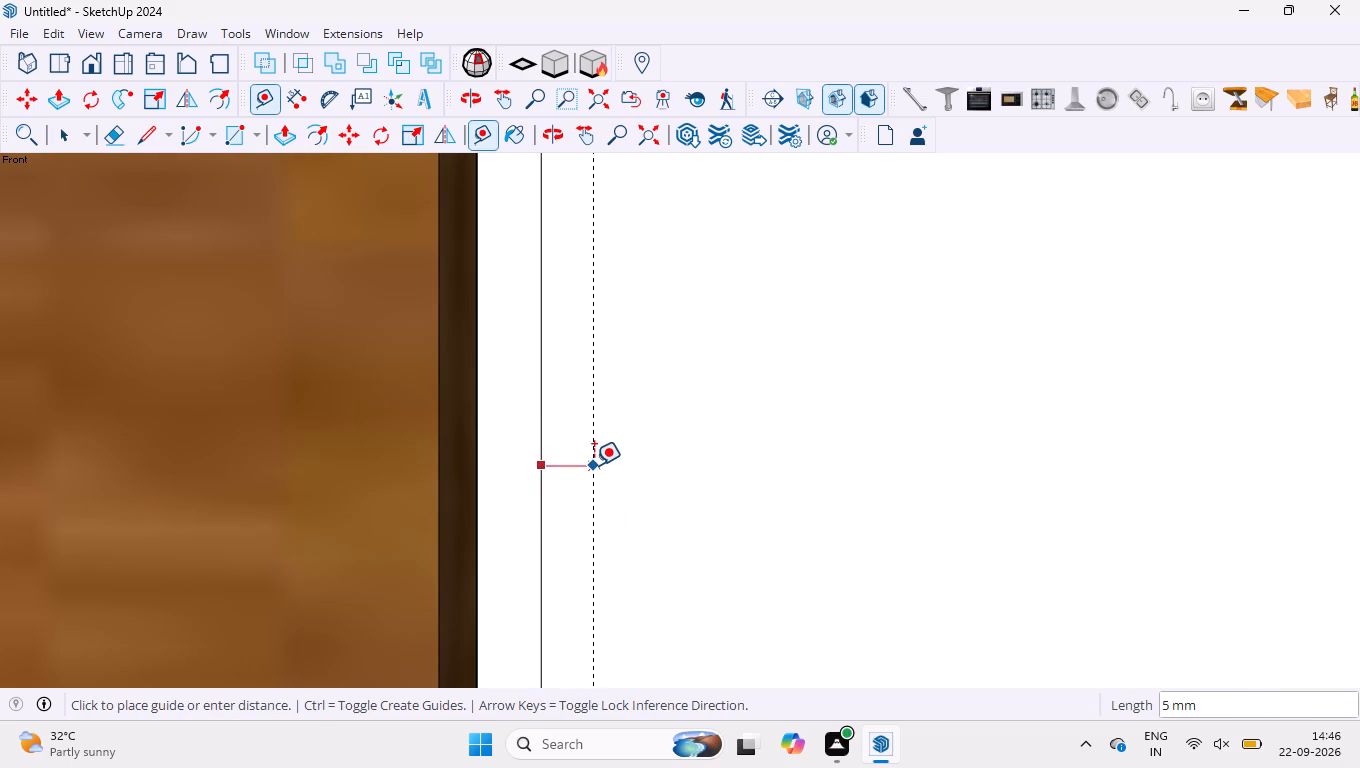
key("8")
key("Return")
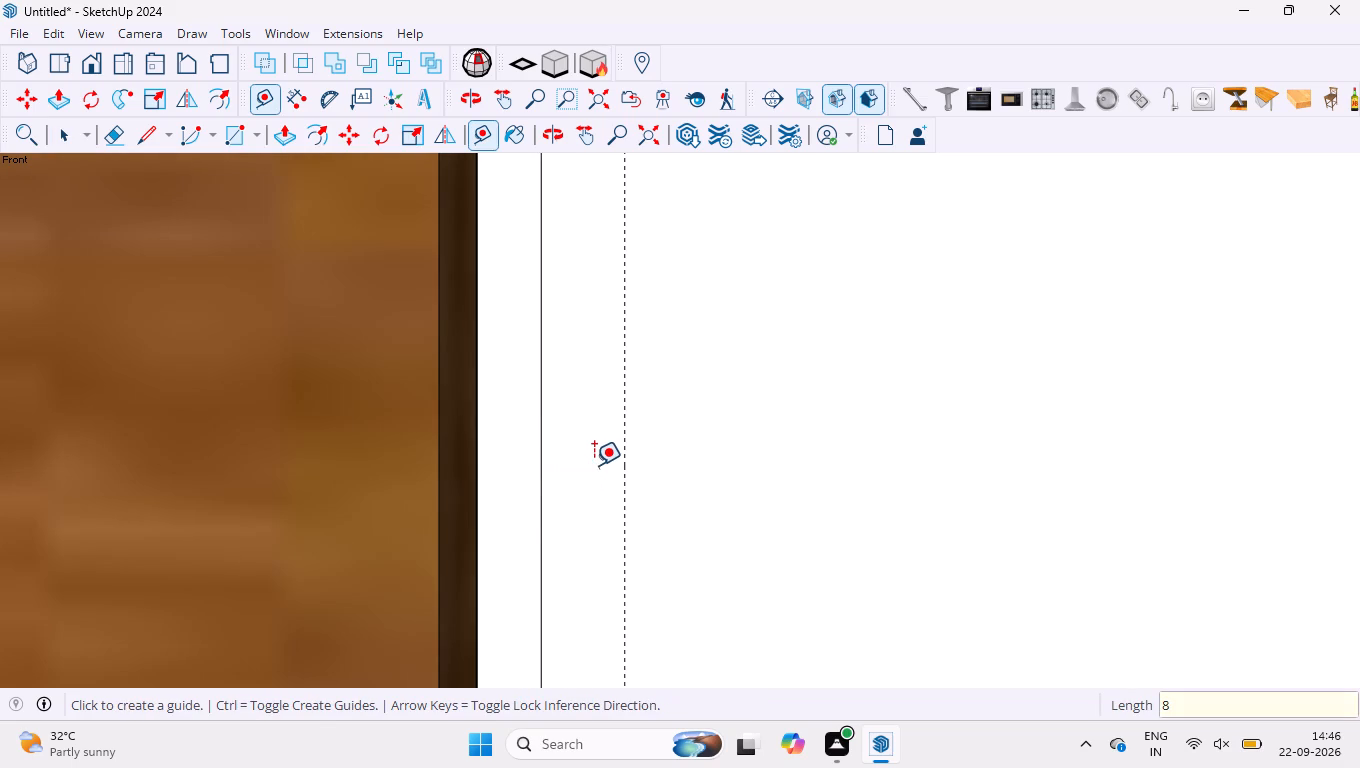
Move the new vertical guide 4 mm back toward the wooden slats, picking it up at the wall's top edge.
scroll(661, 421, "down", 20)
scroll(661, 421, "down", 7)
scroll(492, 395, "down", 5)
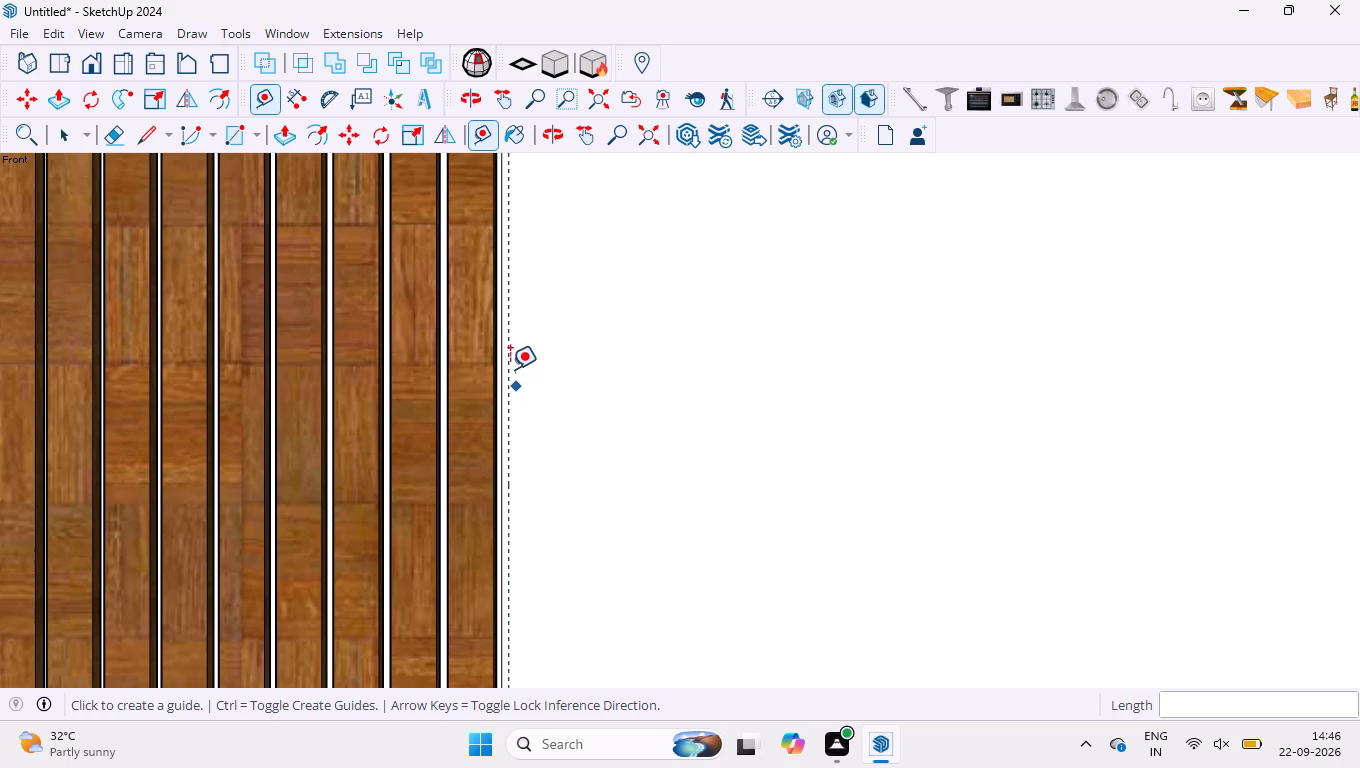
scroll(517, 383, "down", 17)
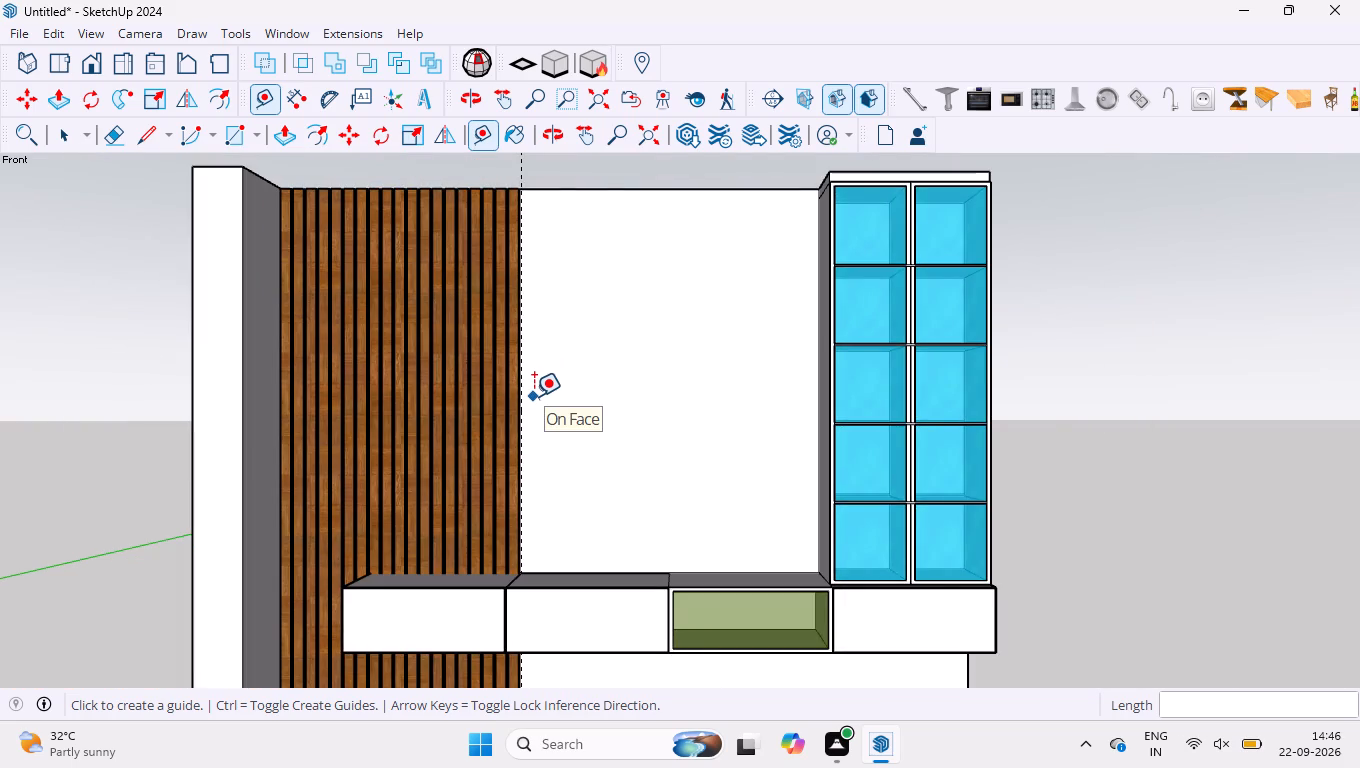
scroll(534, 396, "up", 3)
scroll(534, 397, "down", 8)
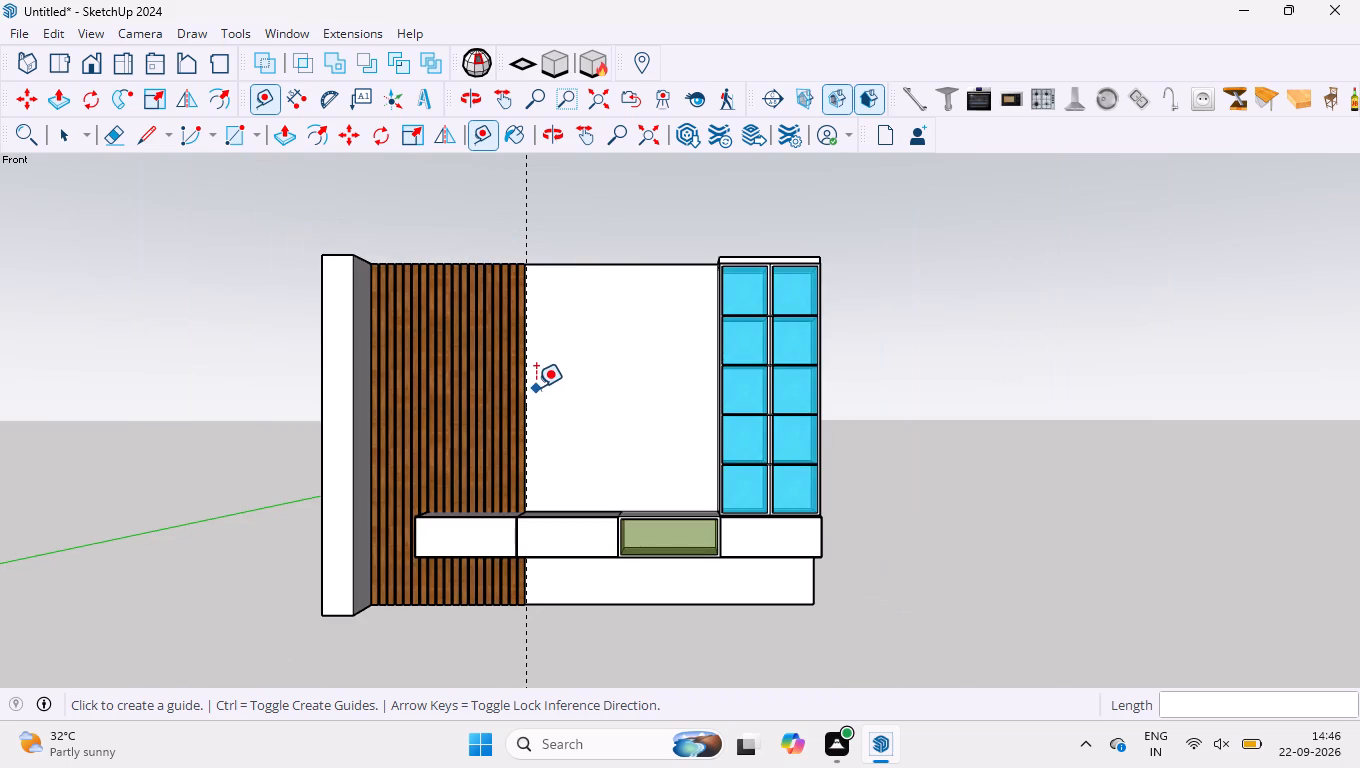
key("space")
left_click(528, 253)
scroll(524, 256, "up", 11)
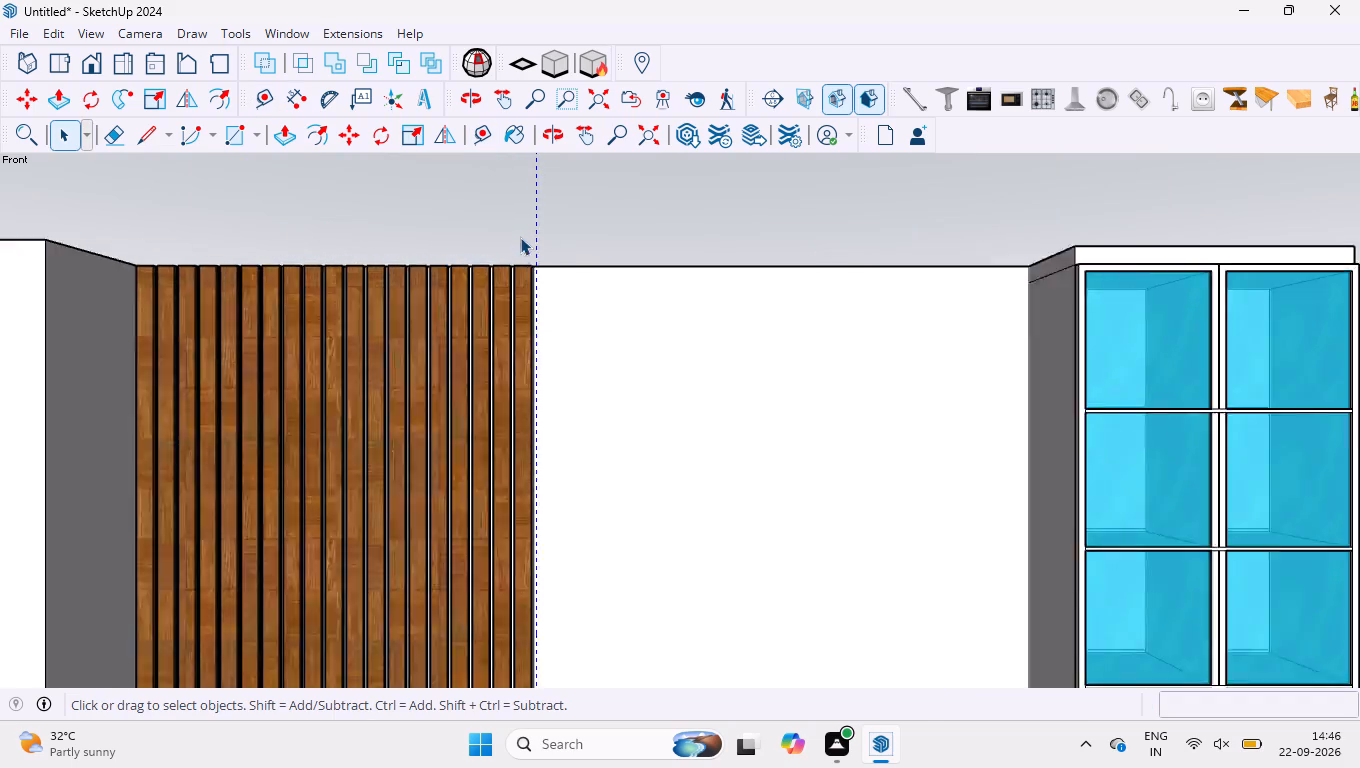
scroll(520, 237, "up", 20)
scroll(520, 237, "up", 5)
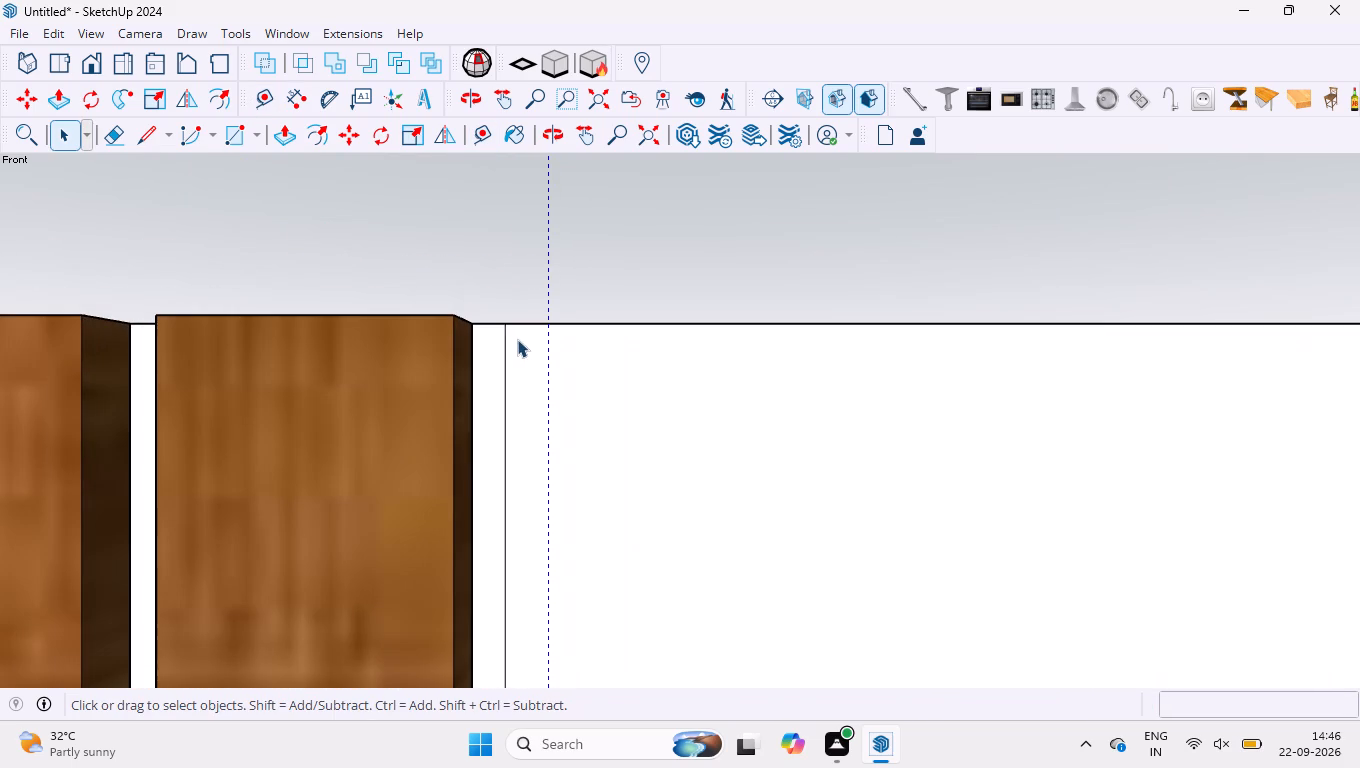
key("m")
scroll(526, 328, "up", 8)
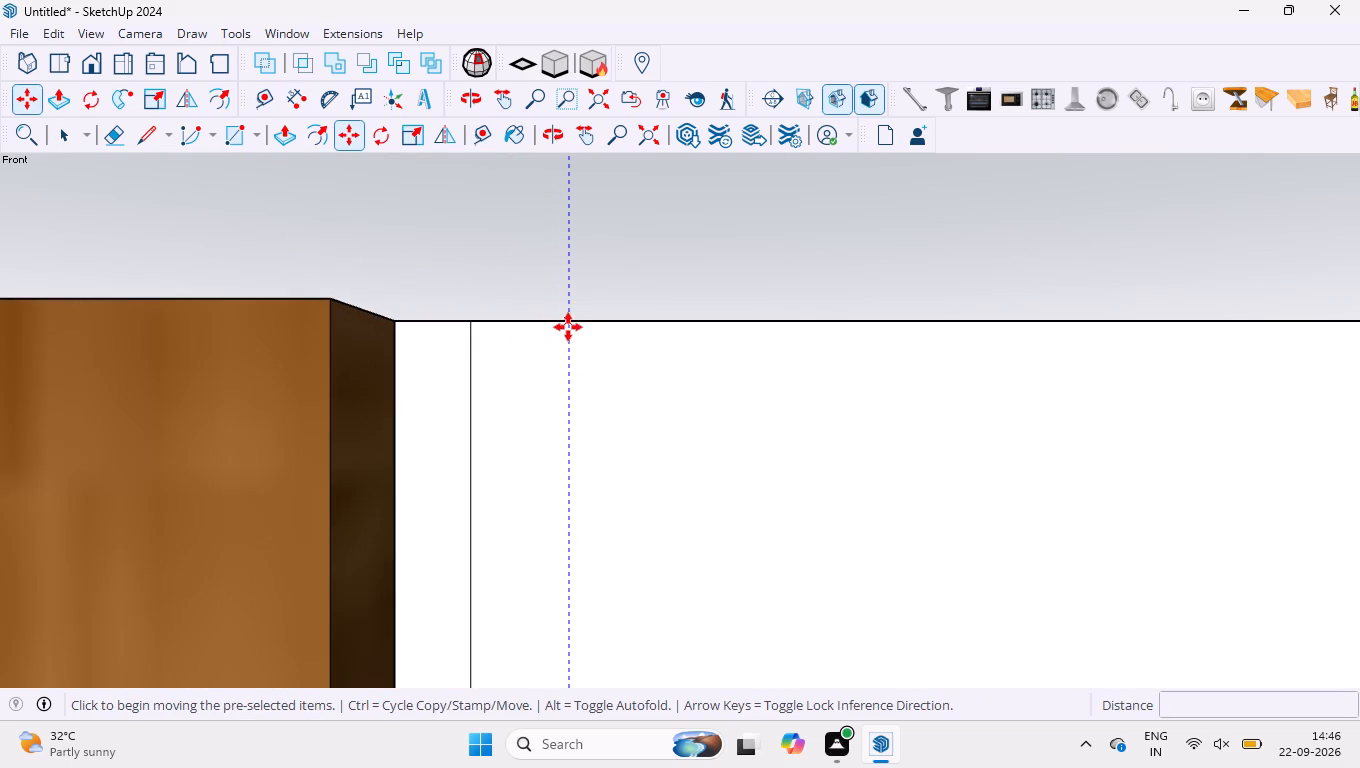
left_click(568, 320)
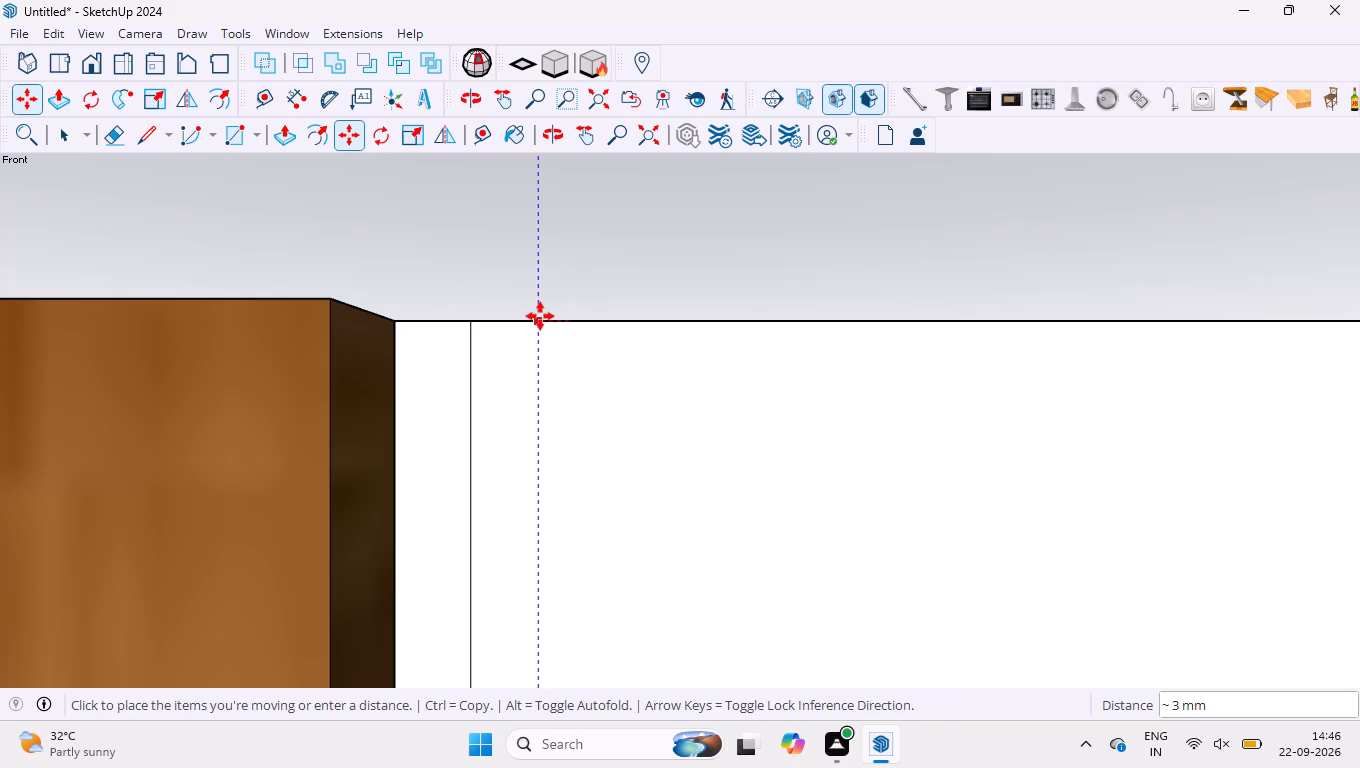
key("4")
key("Return")
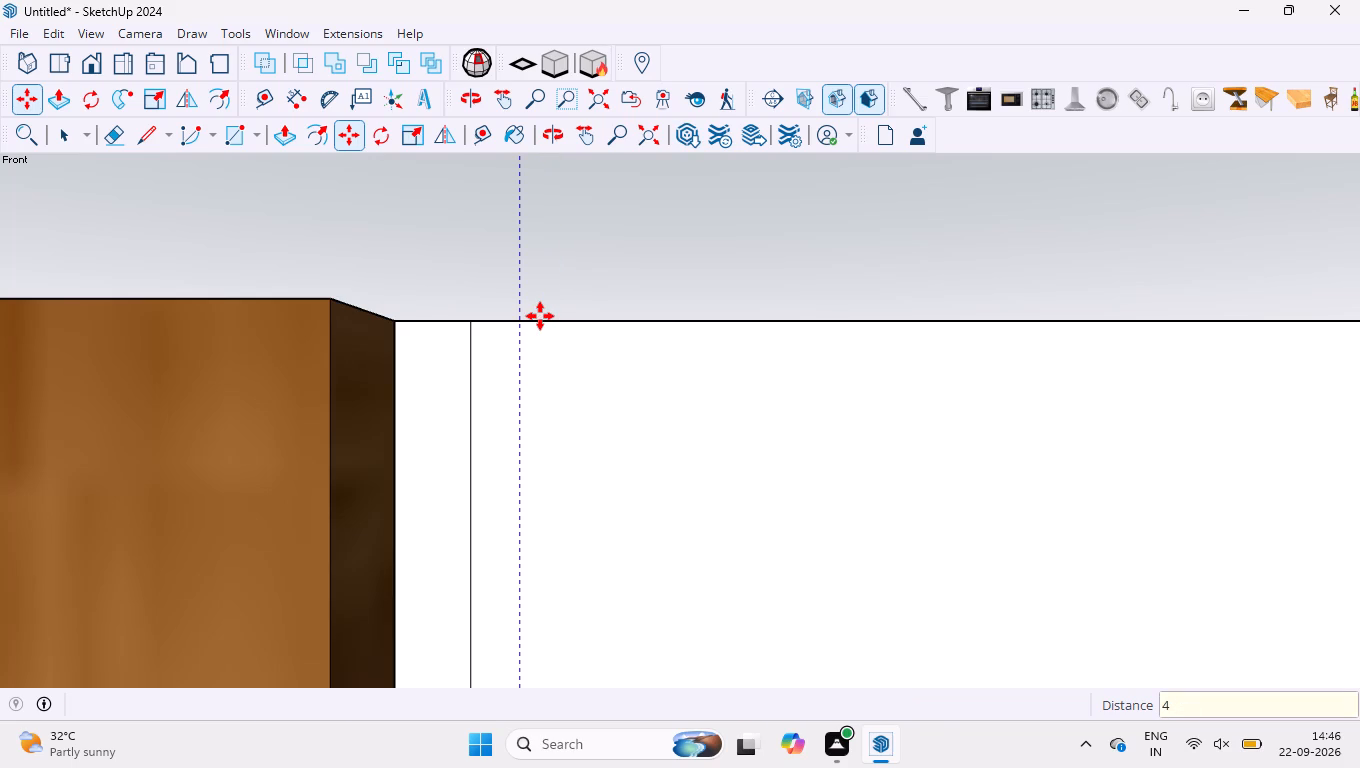
key("space")
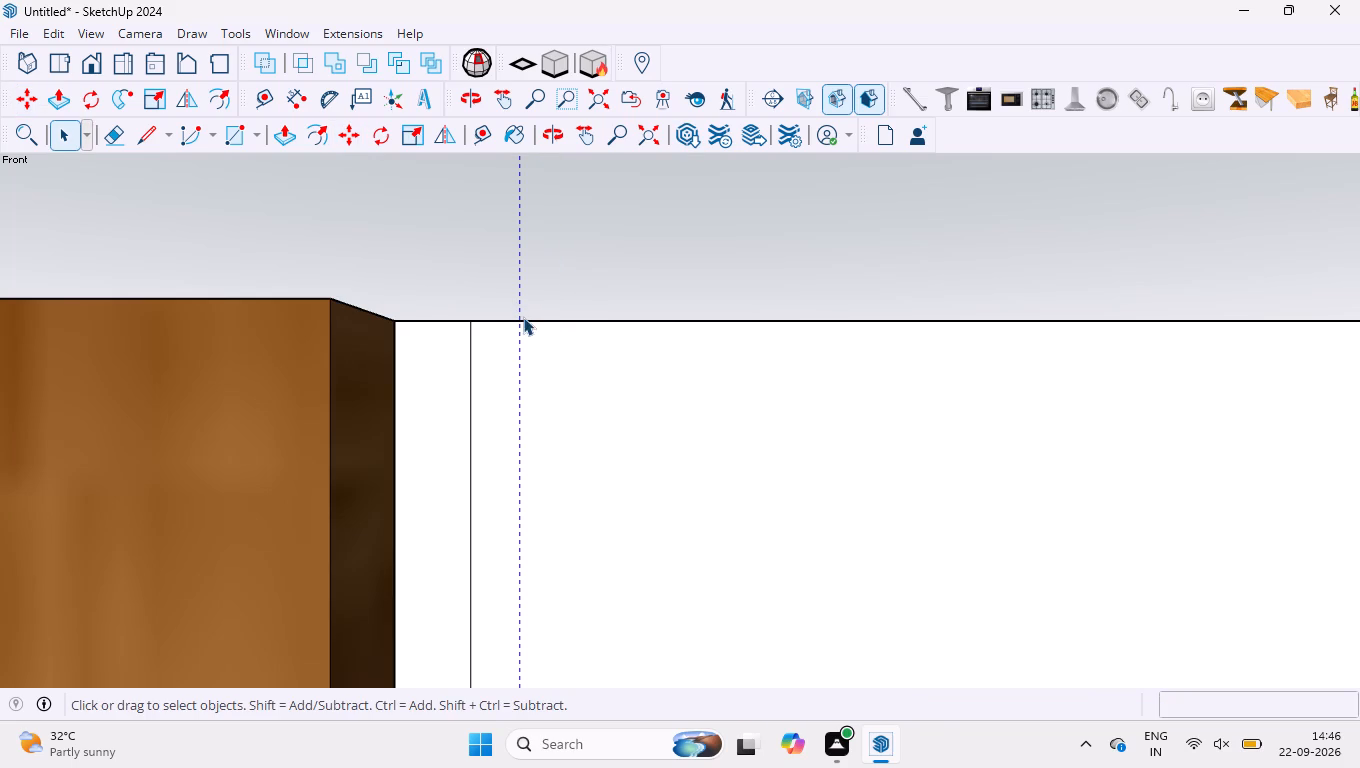
key("space")
Copy the guide beside the slats 300 mm along the red axis toward the display cabinet.
key("m")
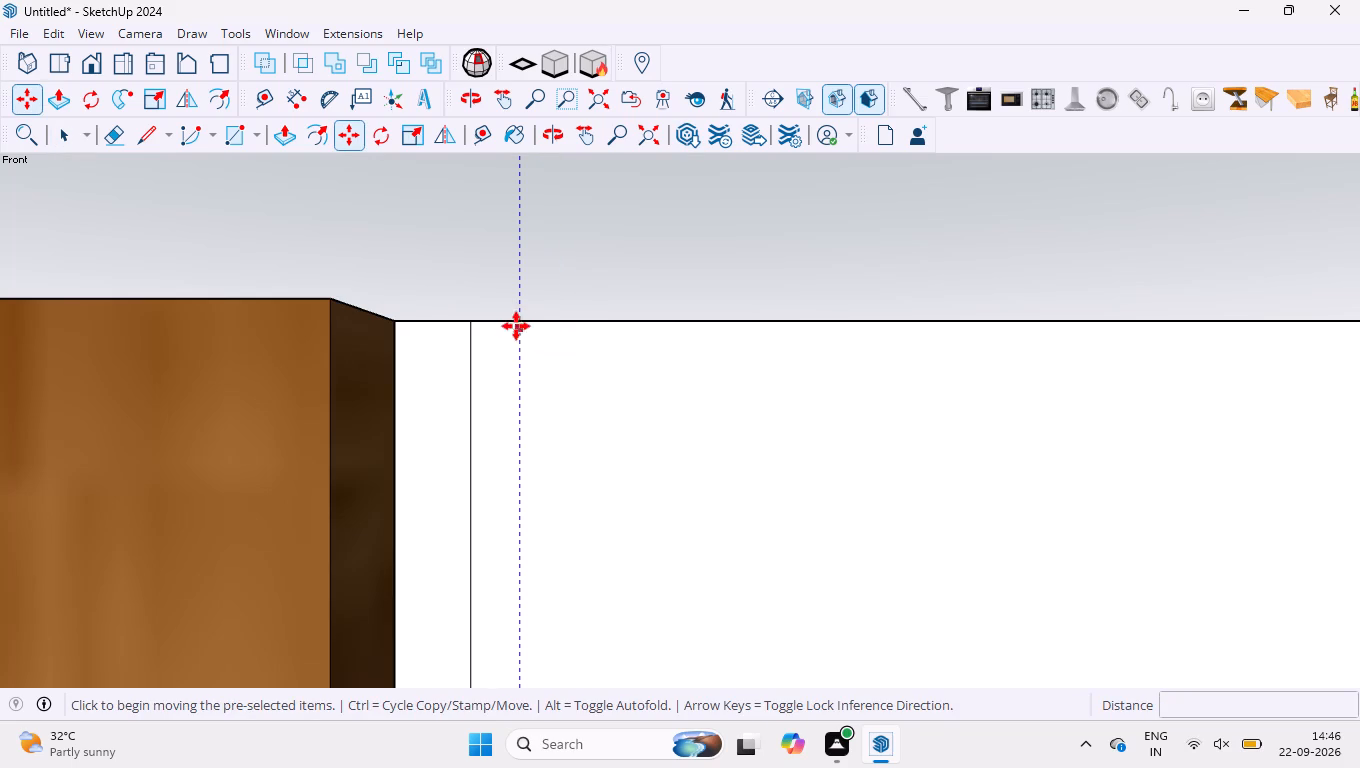
left_click(519, 320)
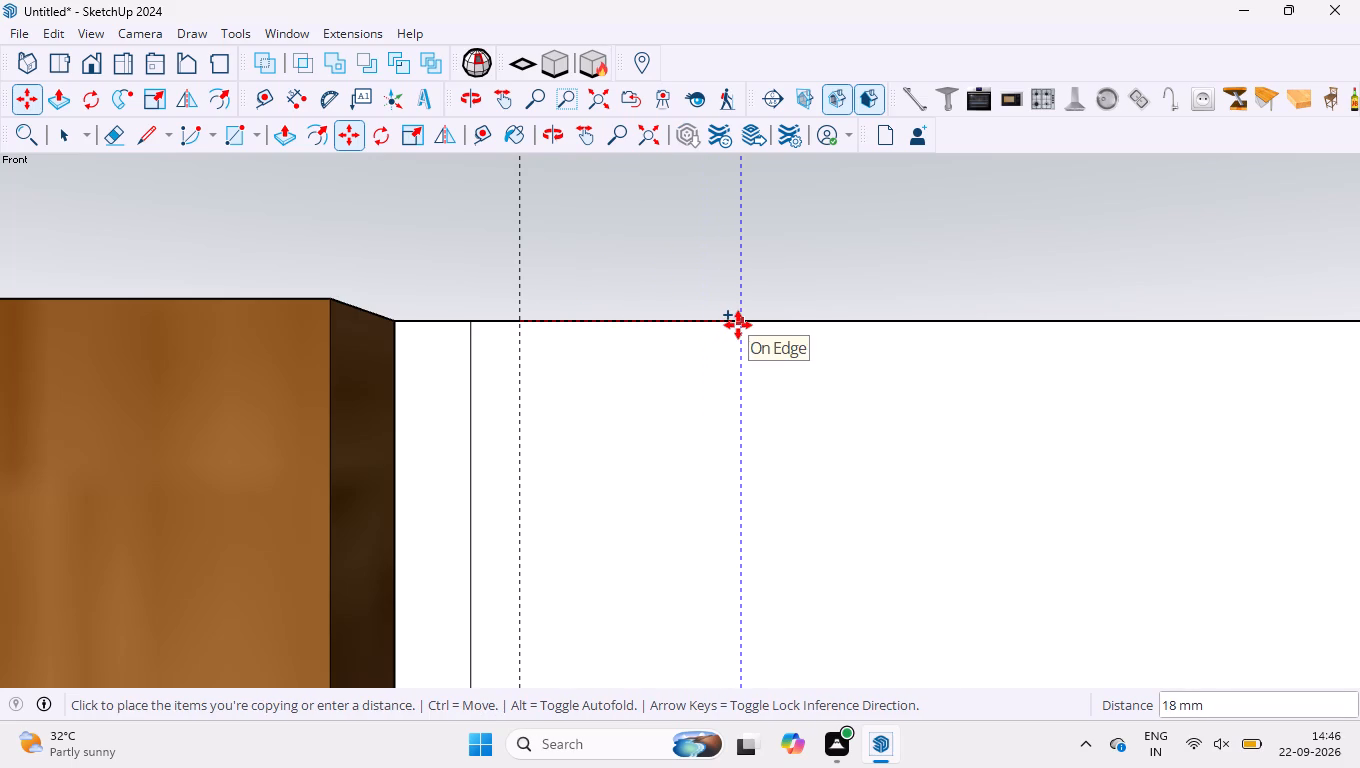
key("Right")
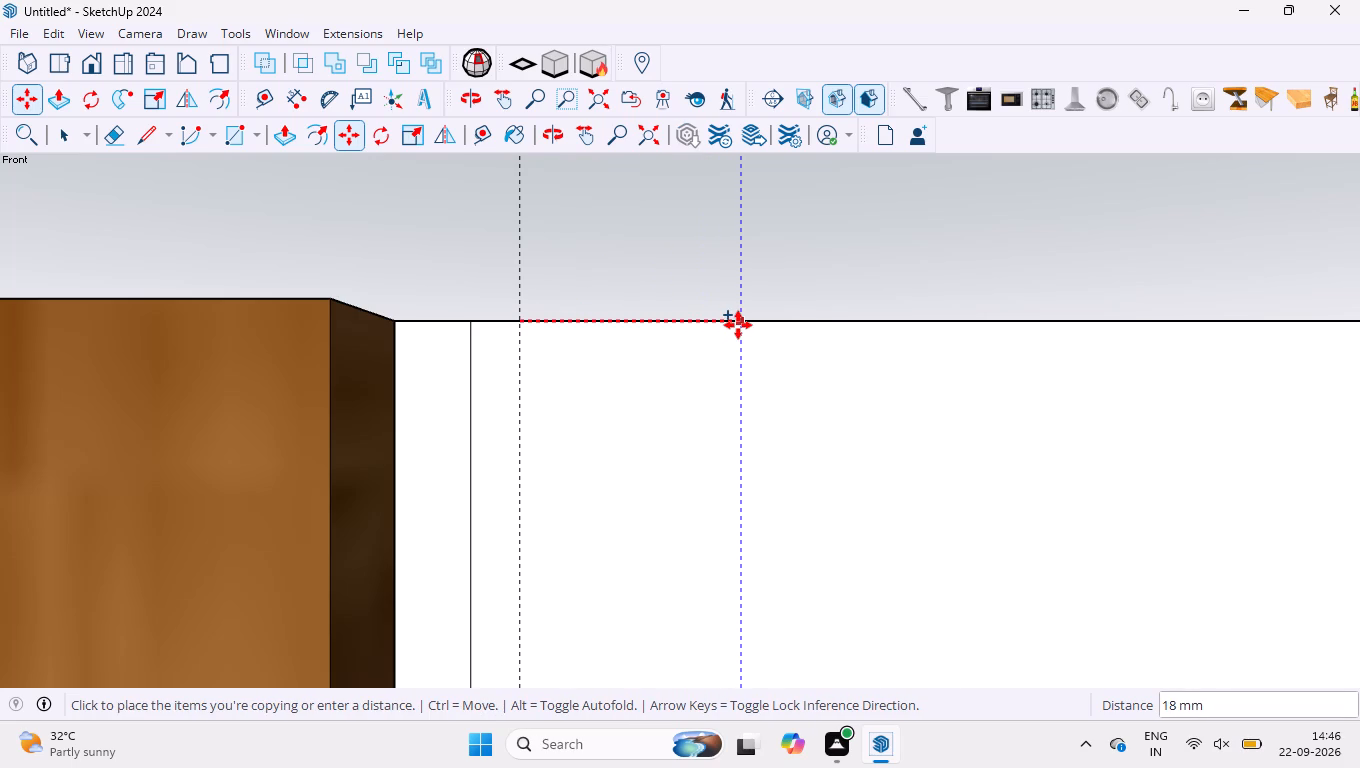
type("300")
key("Return")
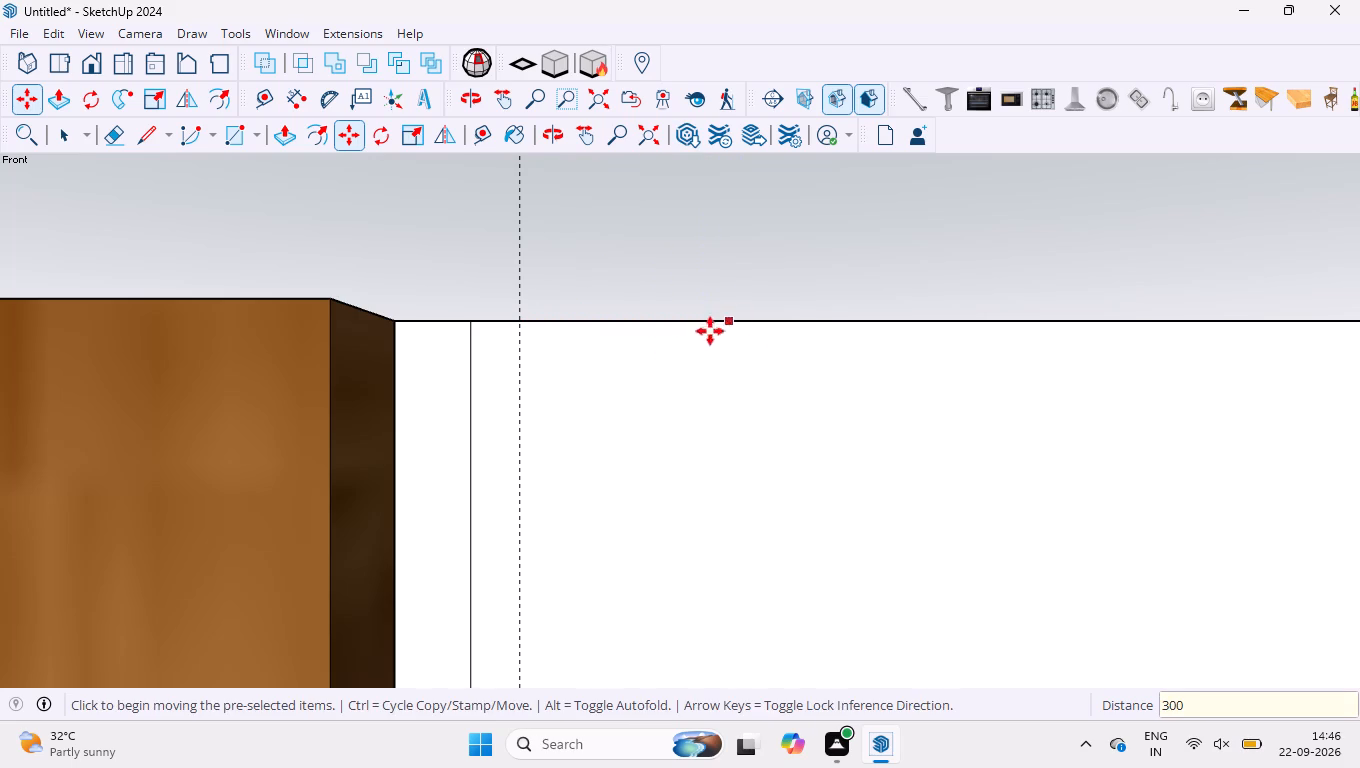
Copy the second vertical guide 700 mm along the wall's top edge toward the display cabinet.
scroll(557, 358, "down", 20)
scroll(557, 358, "down", 10)
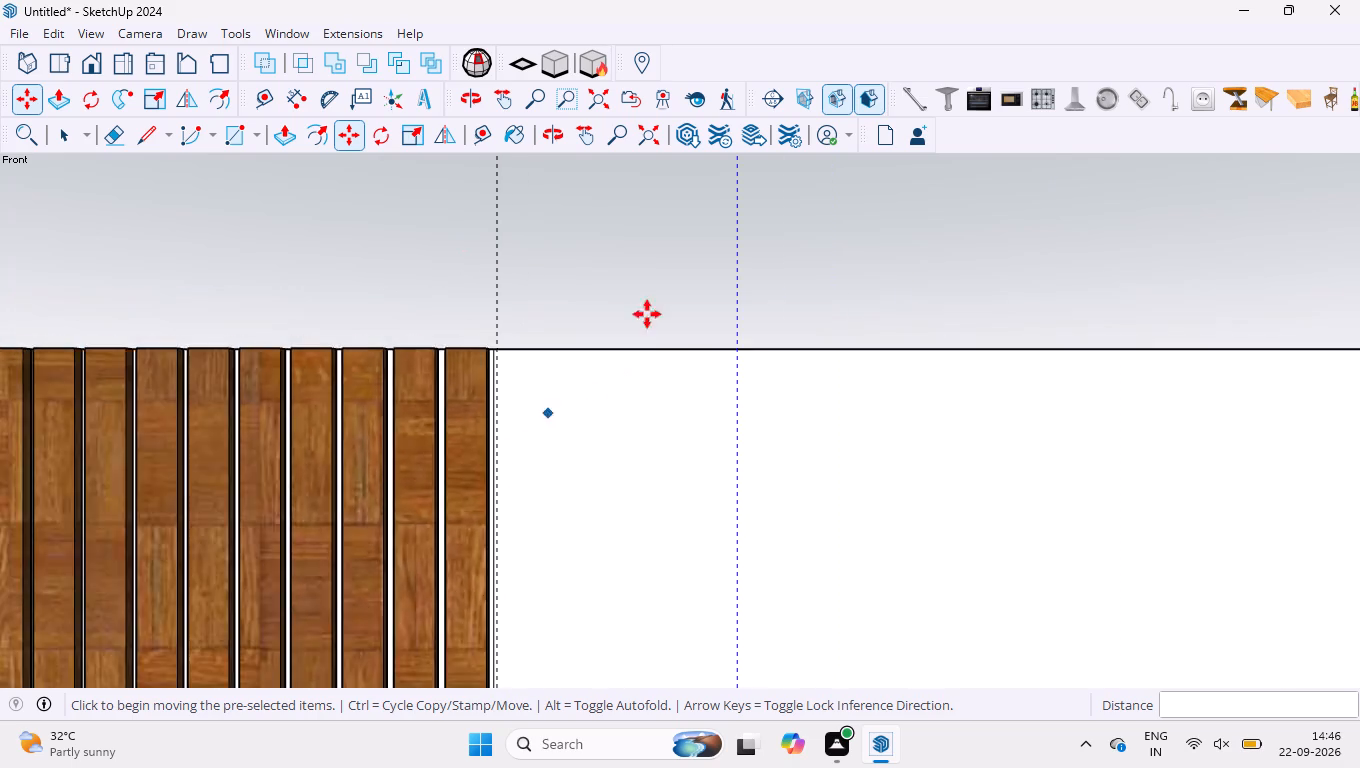
scroll(647, 314, "down", 3)
scroll(750, 342, "down", 8)
scroll(967, 367, "up", 8)
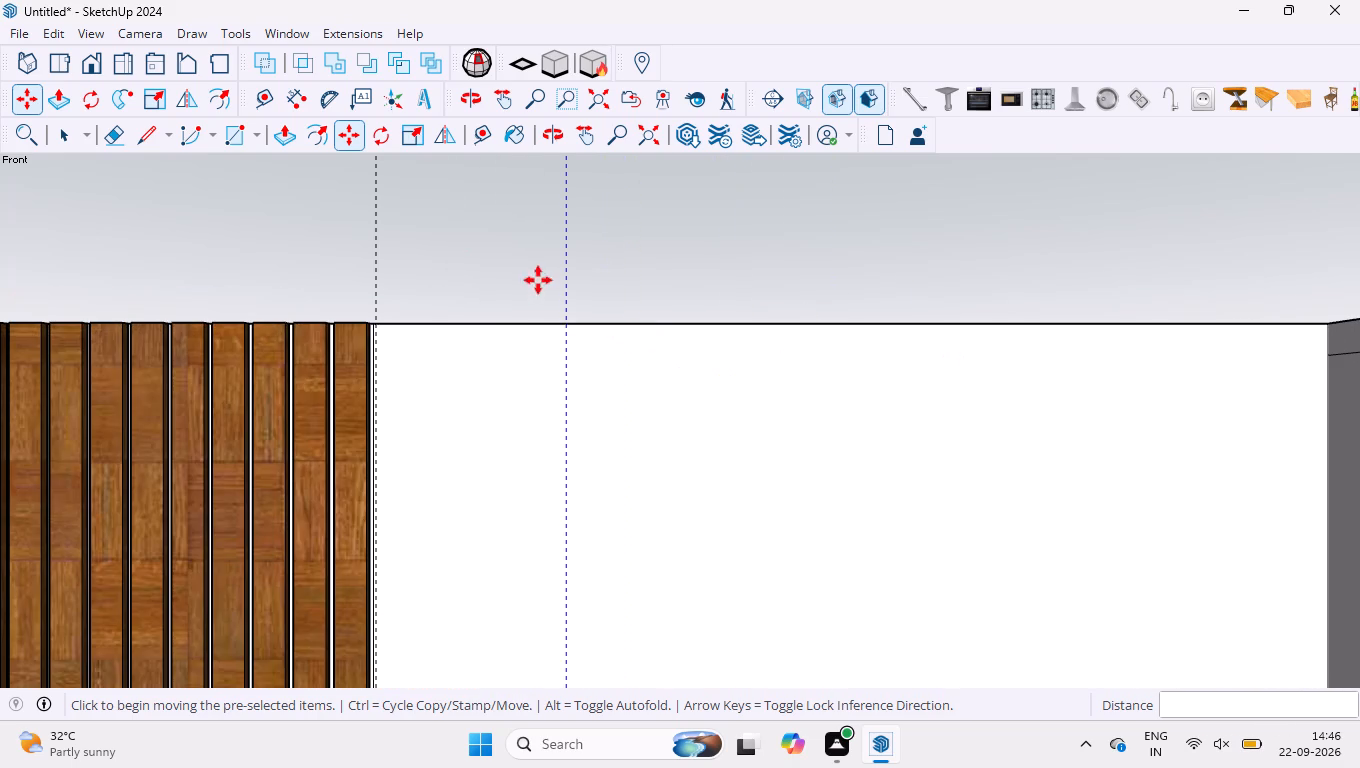
left_click(563, 322)
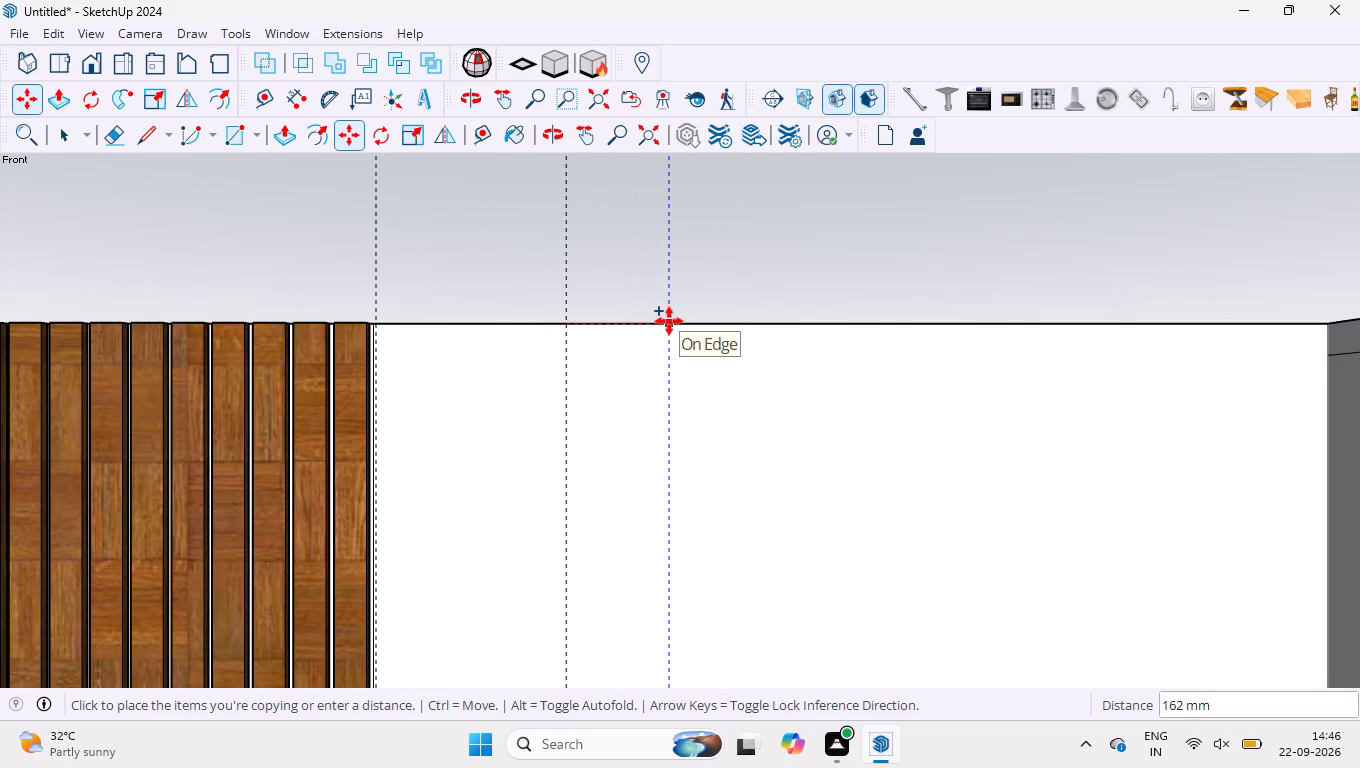
type("700")
key("Return")
Copy the third vertical guide 200 mm along the wall's top edge toward the display cabinet.
scroll(645, 323, "down", 4)
scroll(1081, 285, "up", 6)
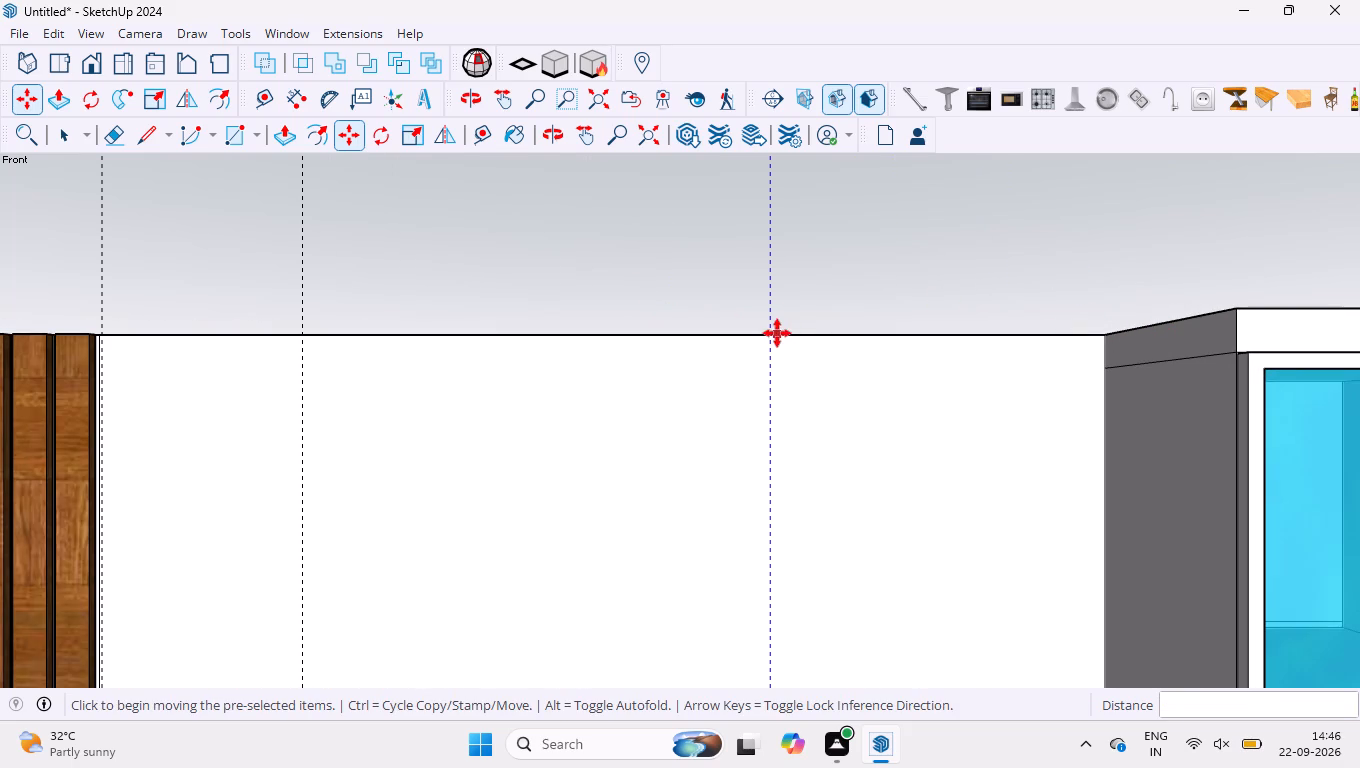
left_click(769, 334)
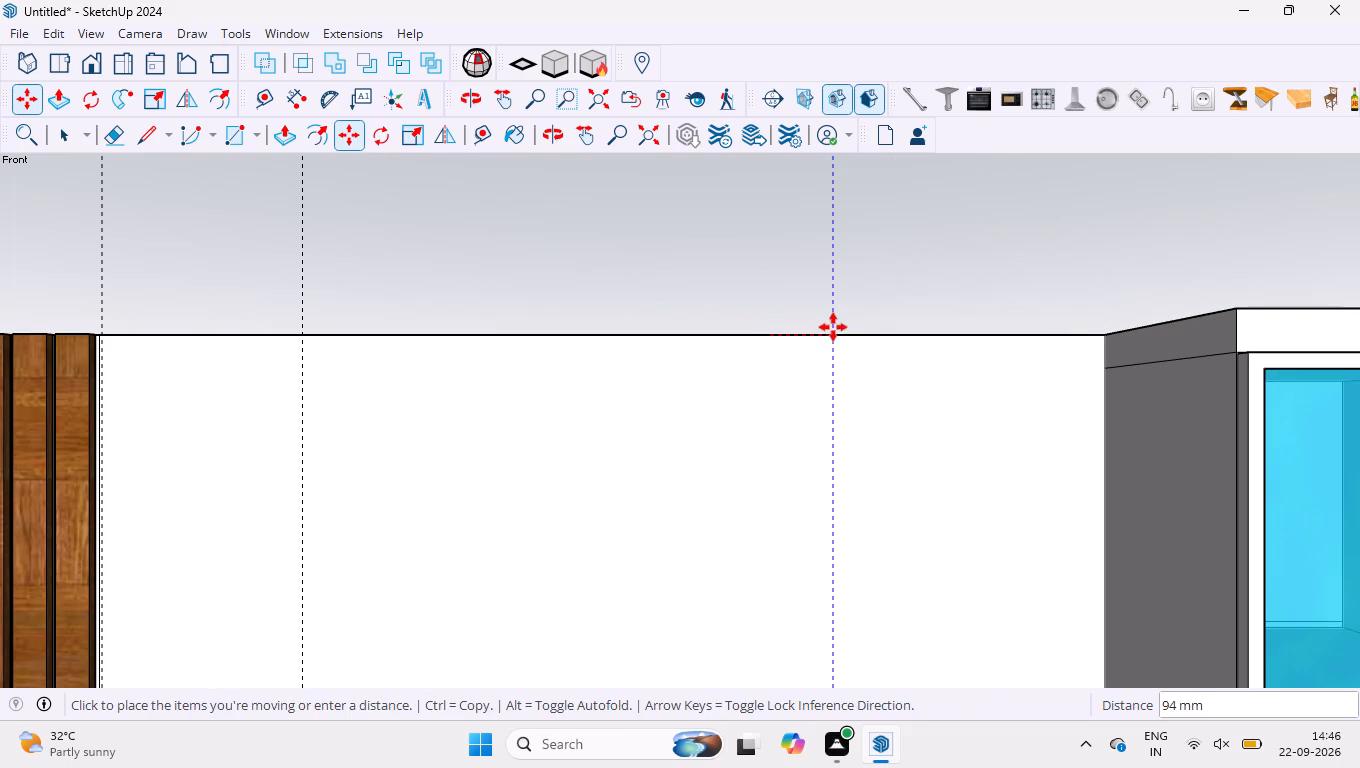
type("200")
key("Return")
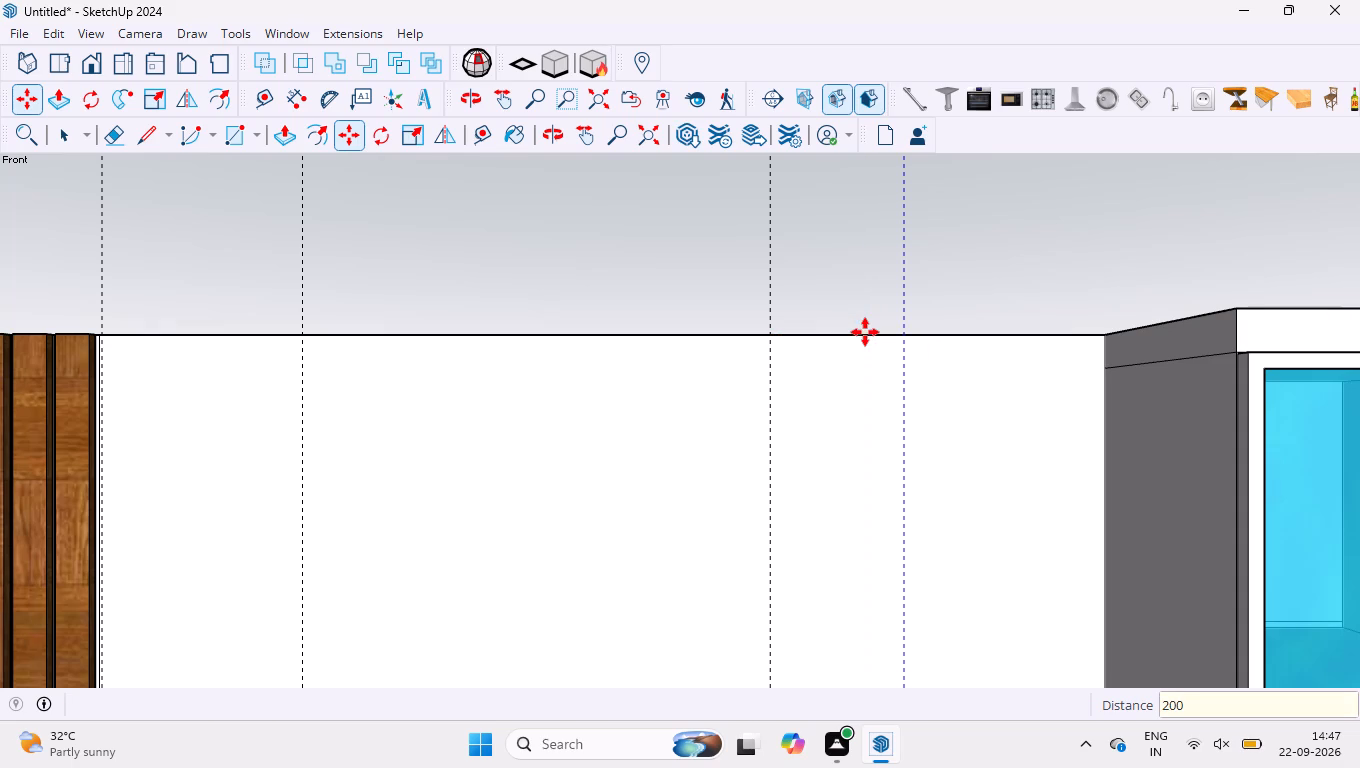
Measure the distance along the wall's top edge from the last vertical guide to the display cabinet's corner.
key("space")
scroll(897, 373, "down", 5)
scroll(971, 342, "up", 4)
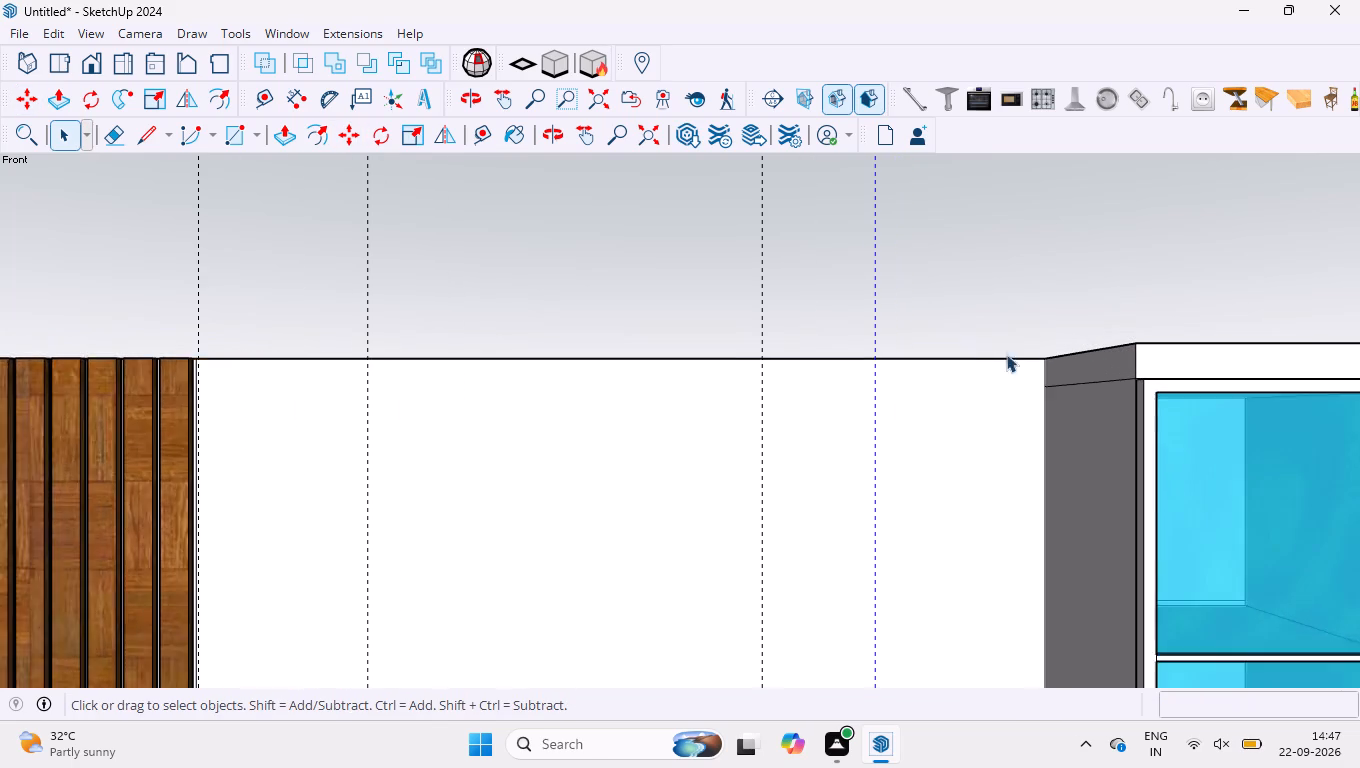
scroll(1006, 354, "up", 3)
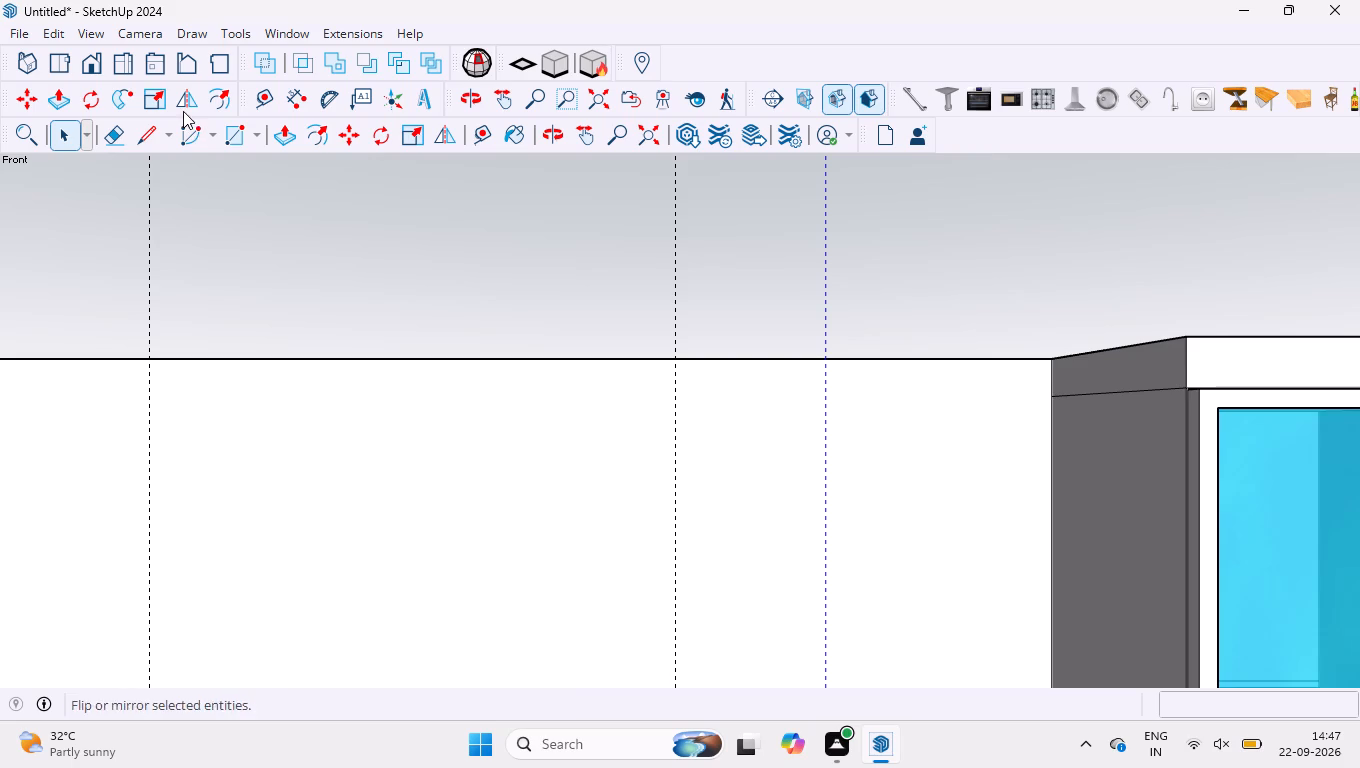
left_click(301, 100)
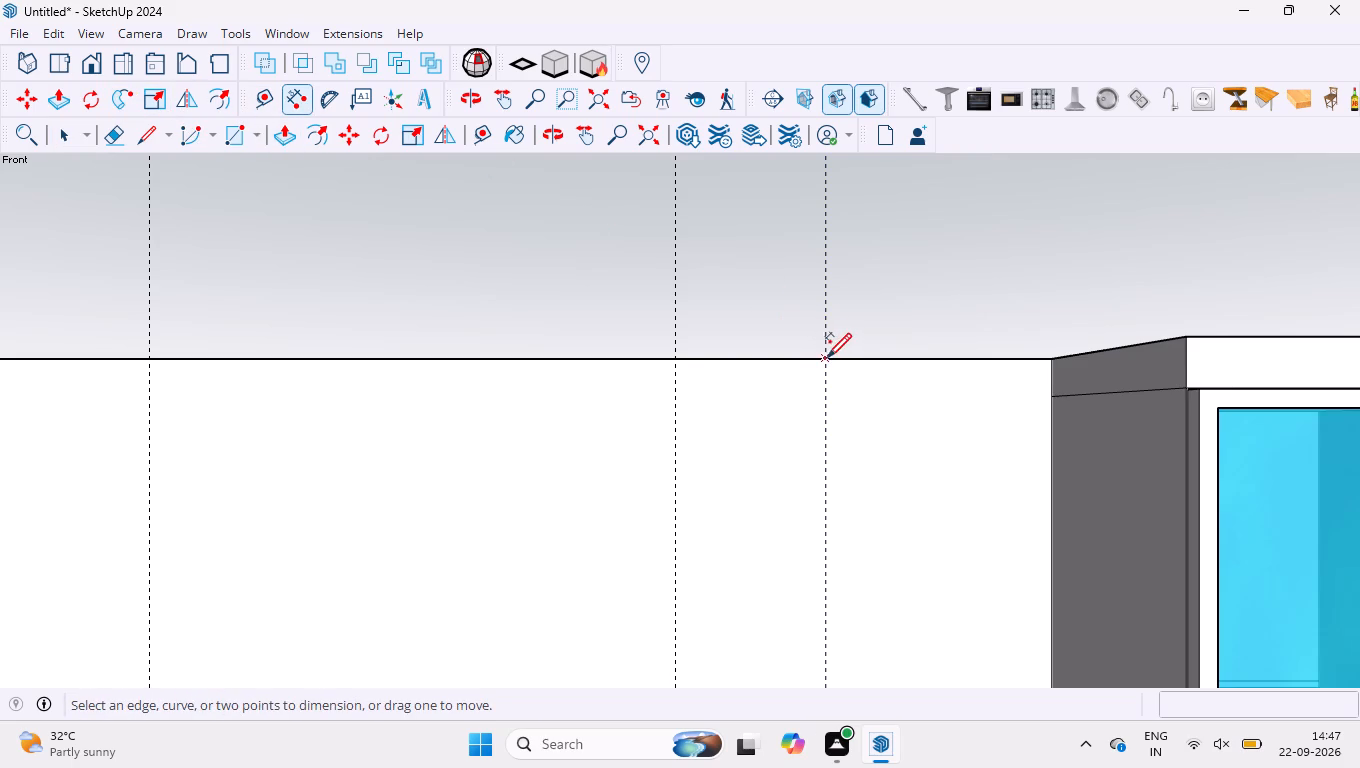
left_click(825, 356)
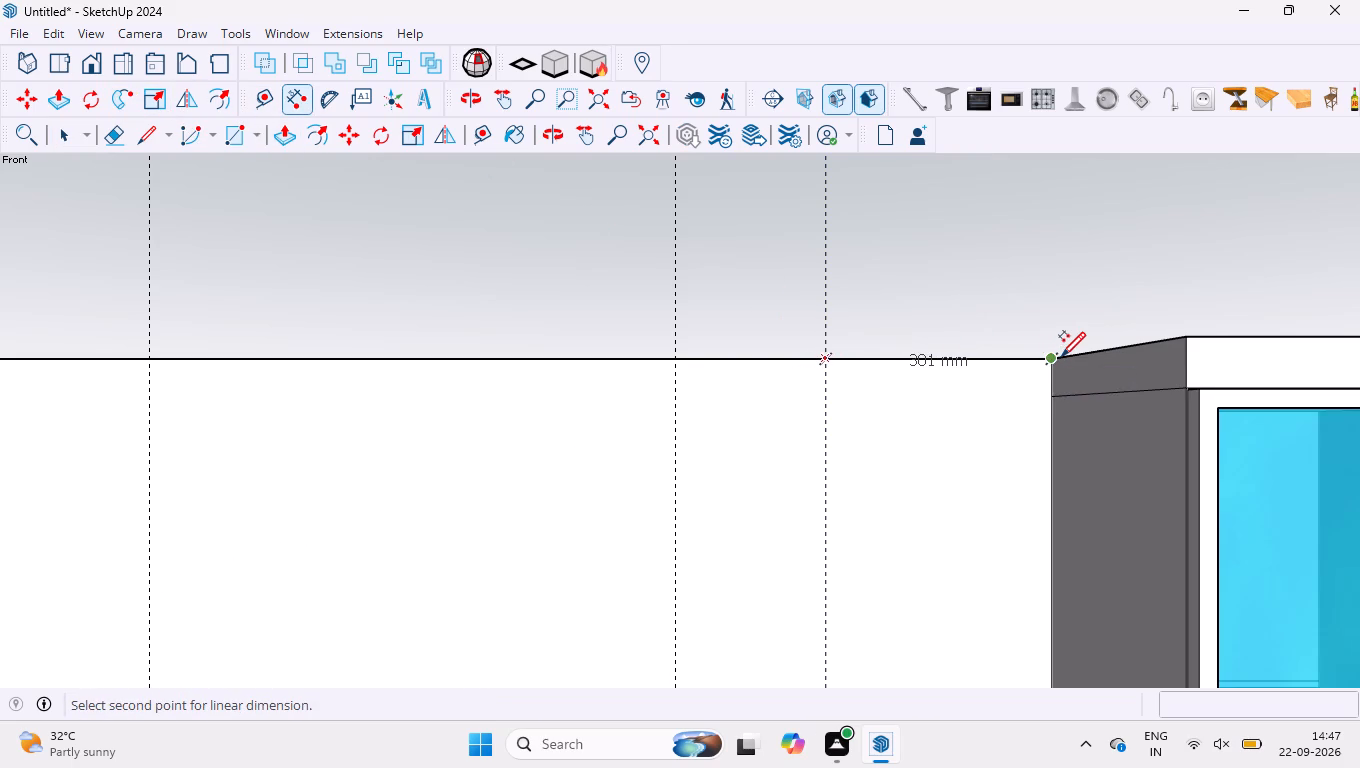
key("space")
Examine the display cabinet's door frames, the gap between the doors and the joint below the cabinet's top panel.
scroll(822, 284, "down", 3)
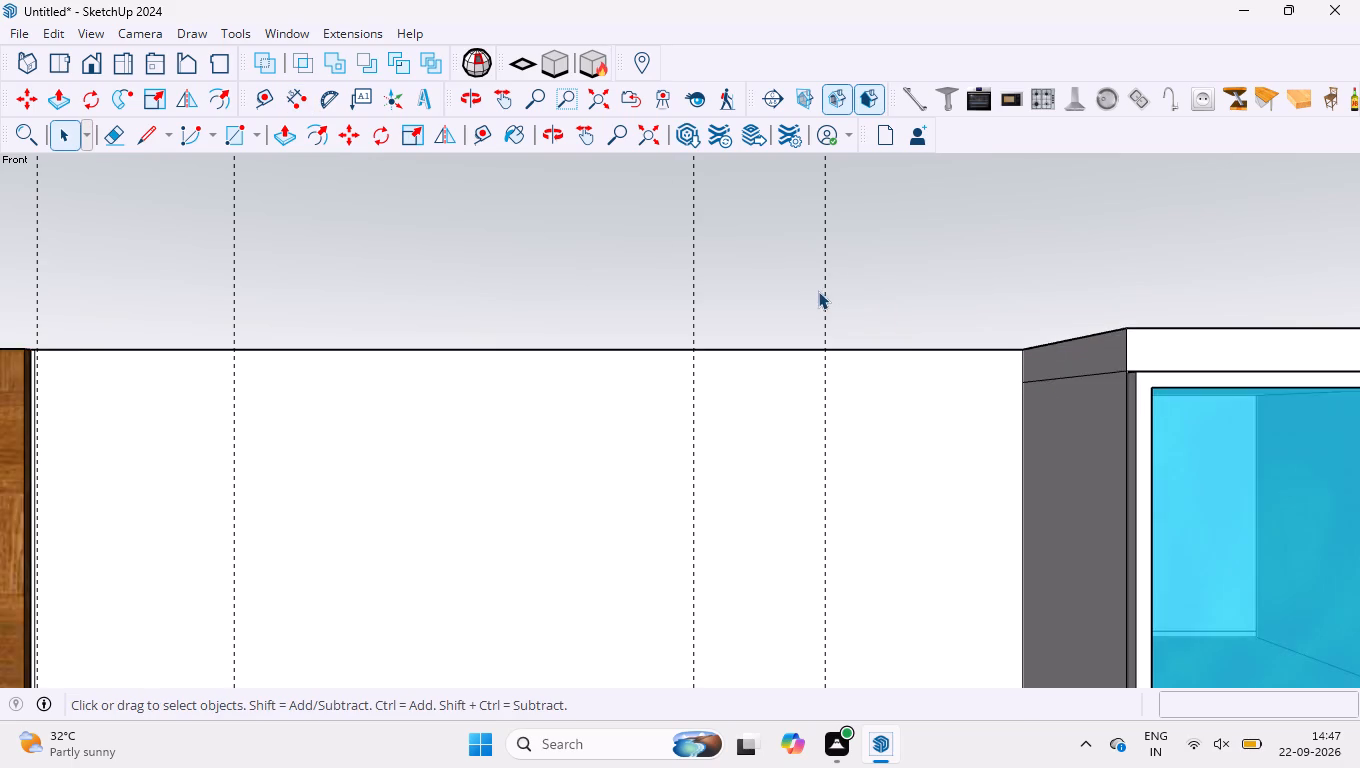
scroll(811, 285, "down", 12)
scroll(541, 377, "down", 10)
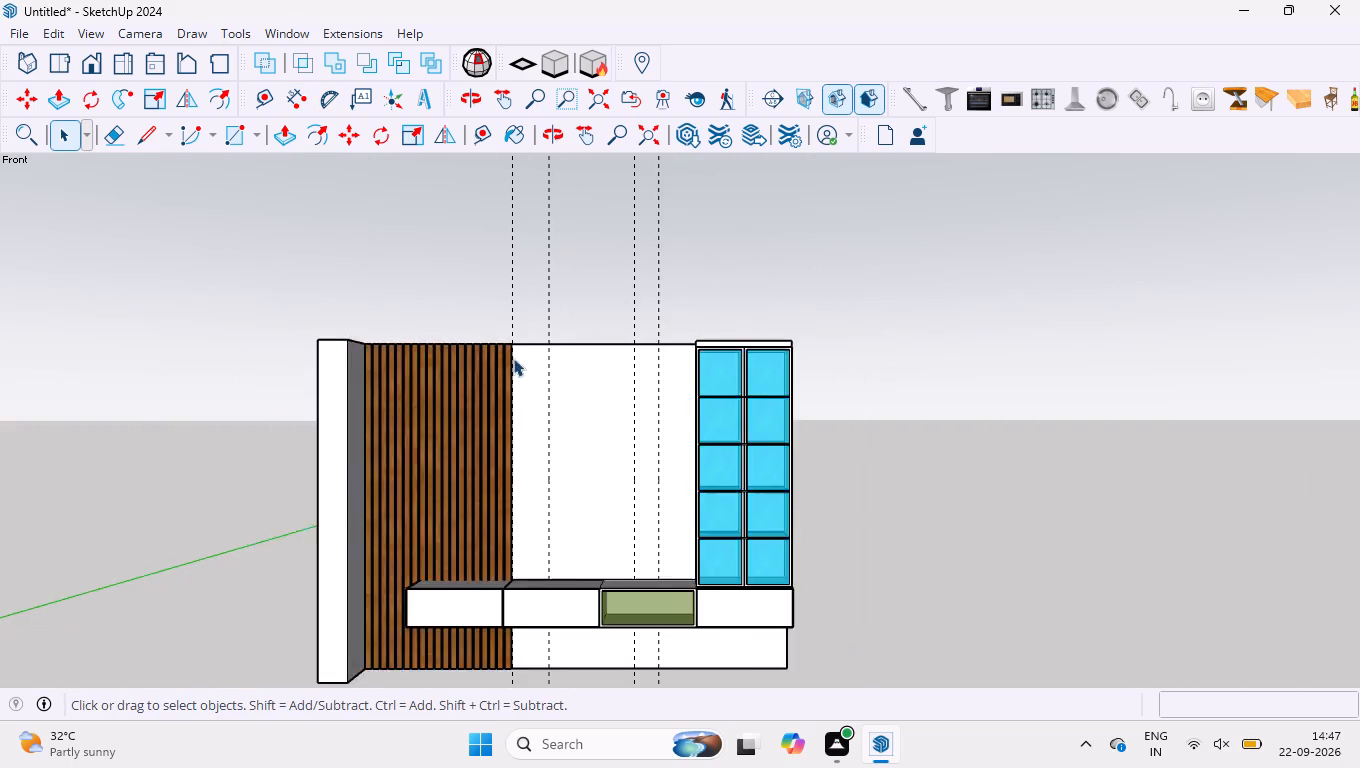
scroll(687, 441, "up", 20)
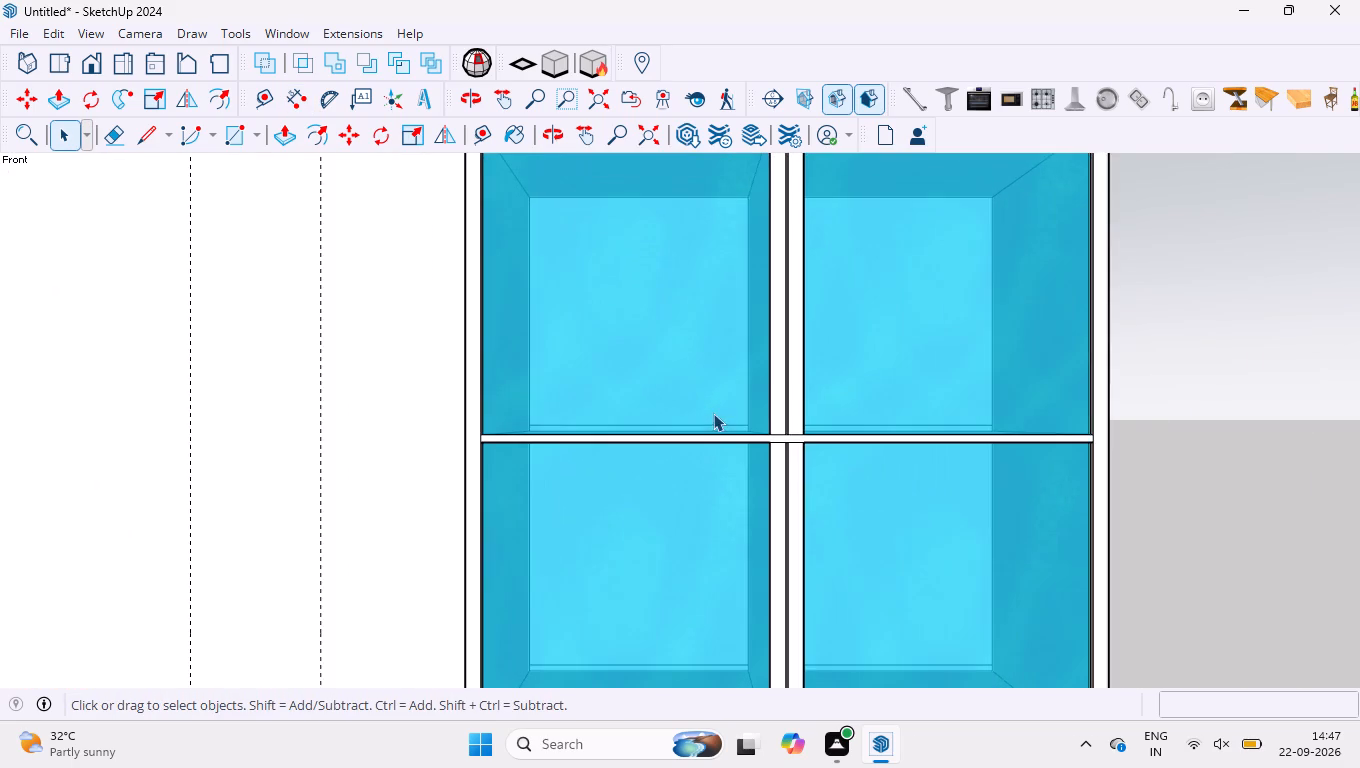
middle_click_drag(713, 413, 739, 496)
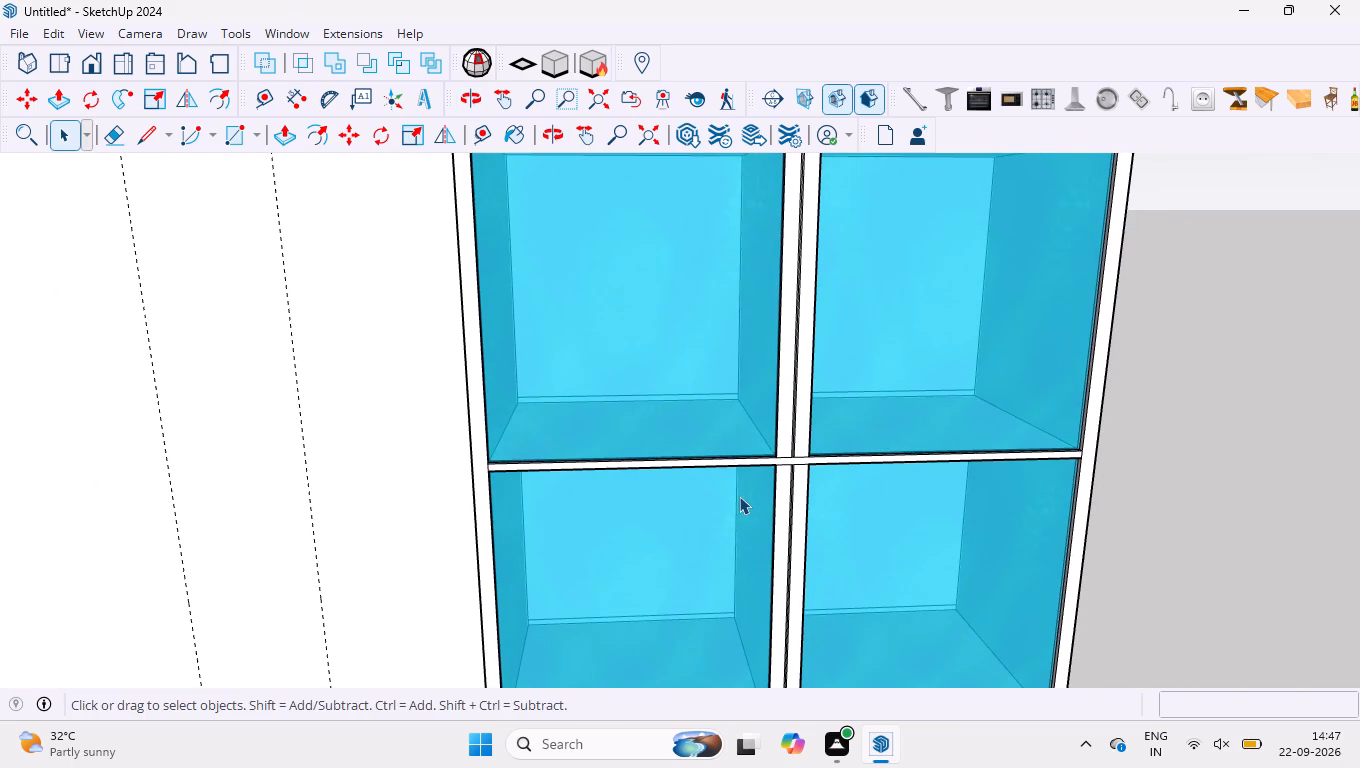
scroll(792, 446, "up", 19)
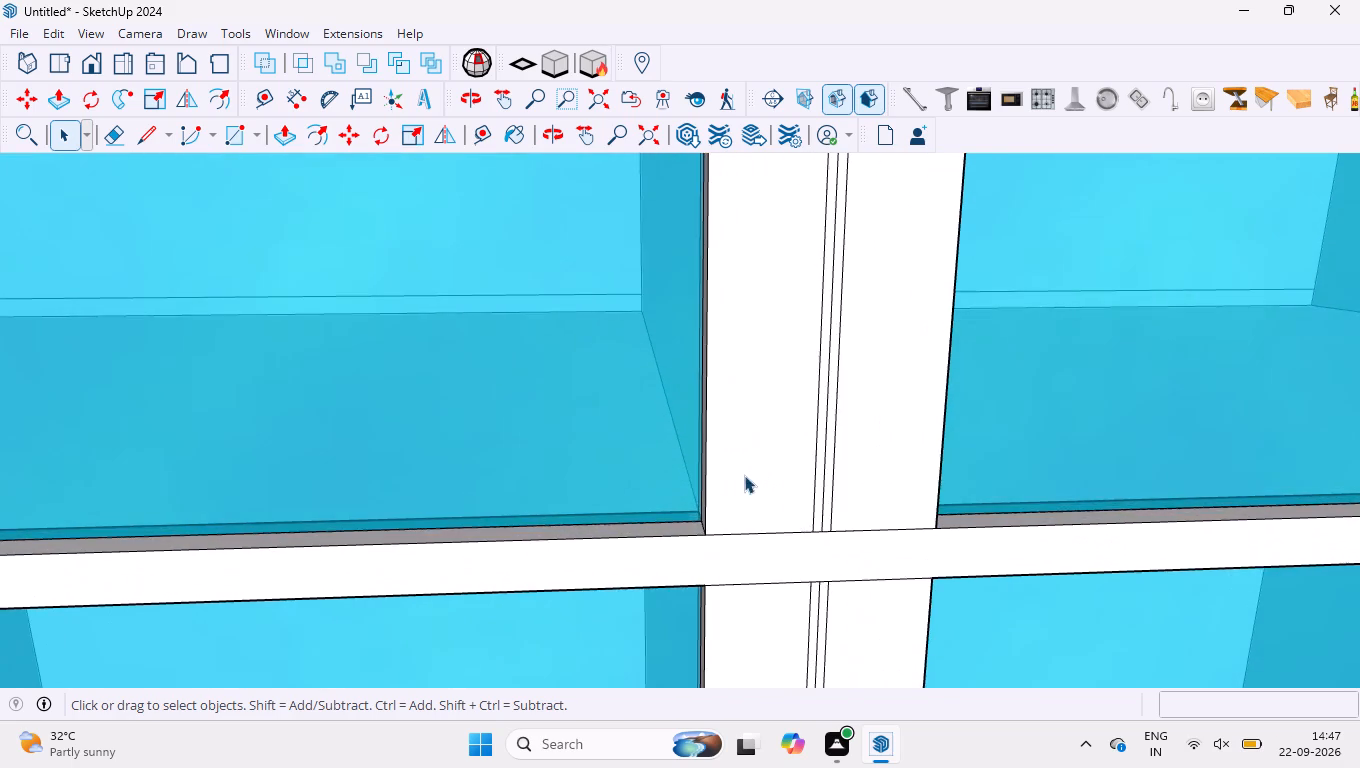
scroll(736, 462, "down", 3)
scroll(851, 515, "up", 4)
scroll(666, 376, "down", 12)
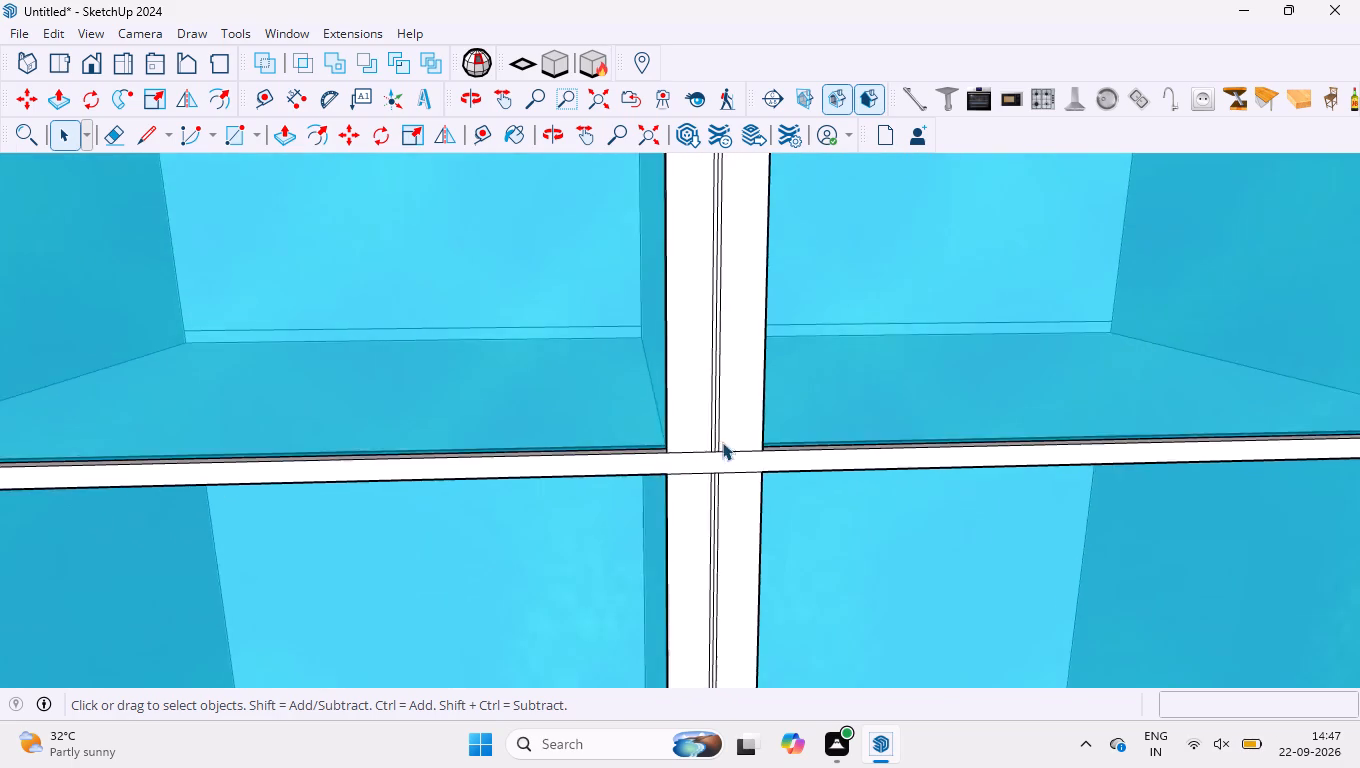
scroll(722, 442, "down", 20)
scroll(722, 442, "down", 3)
scroll(722, 237, "up", 7)
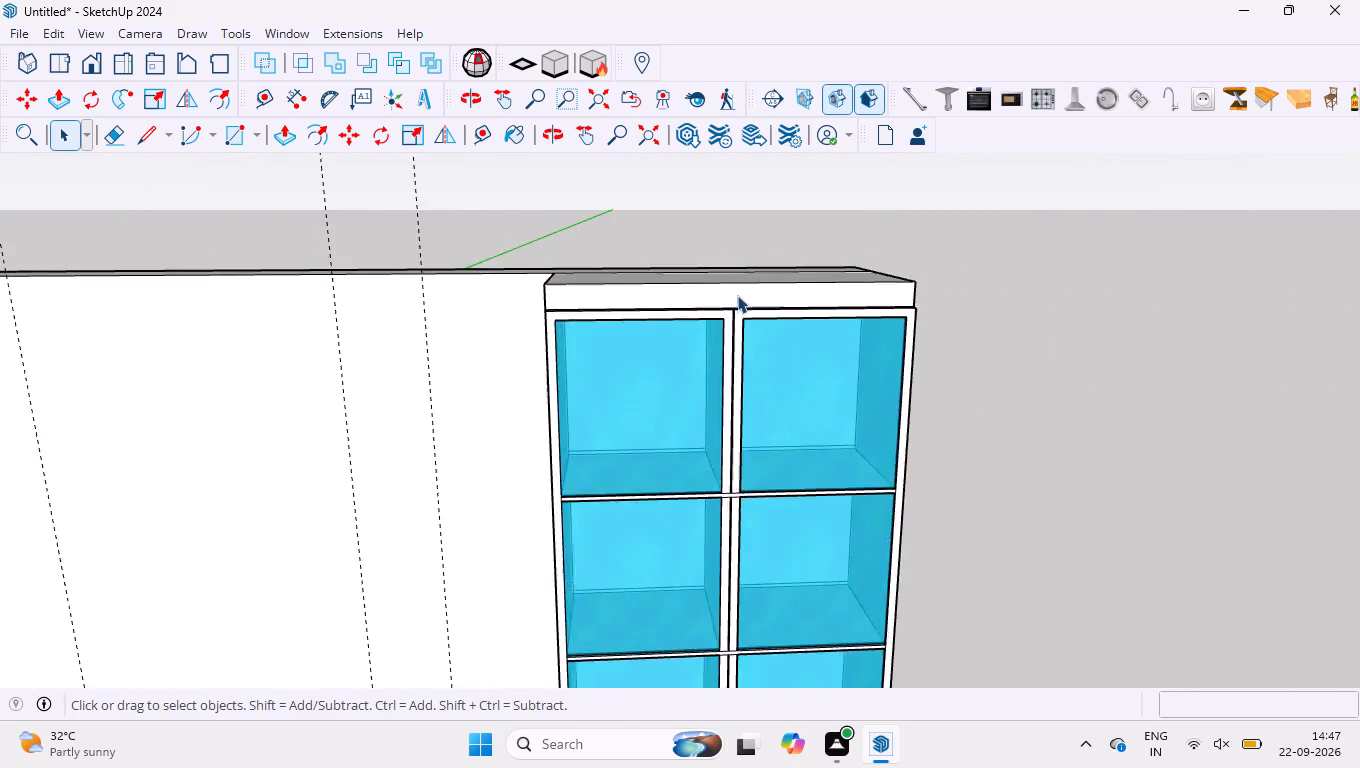
scroll(737, 295, "up", 20)
scroll(719, 262, "up", 7)
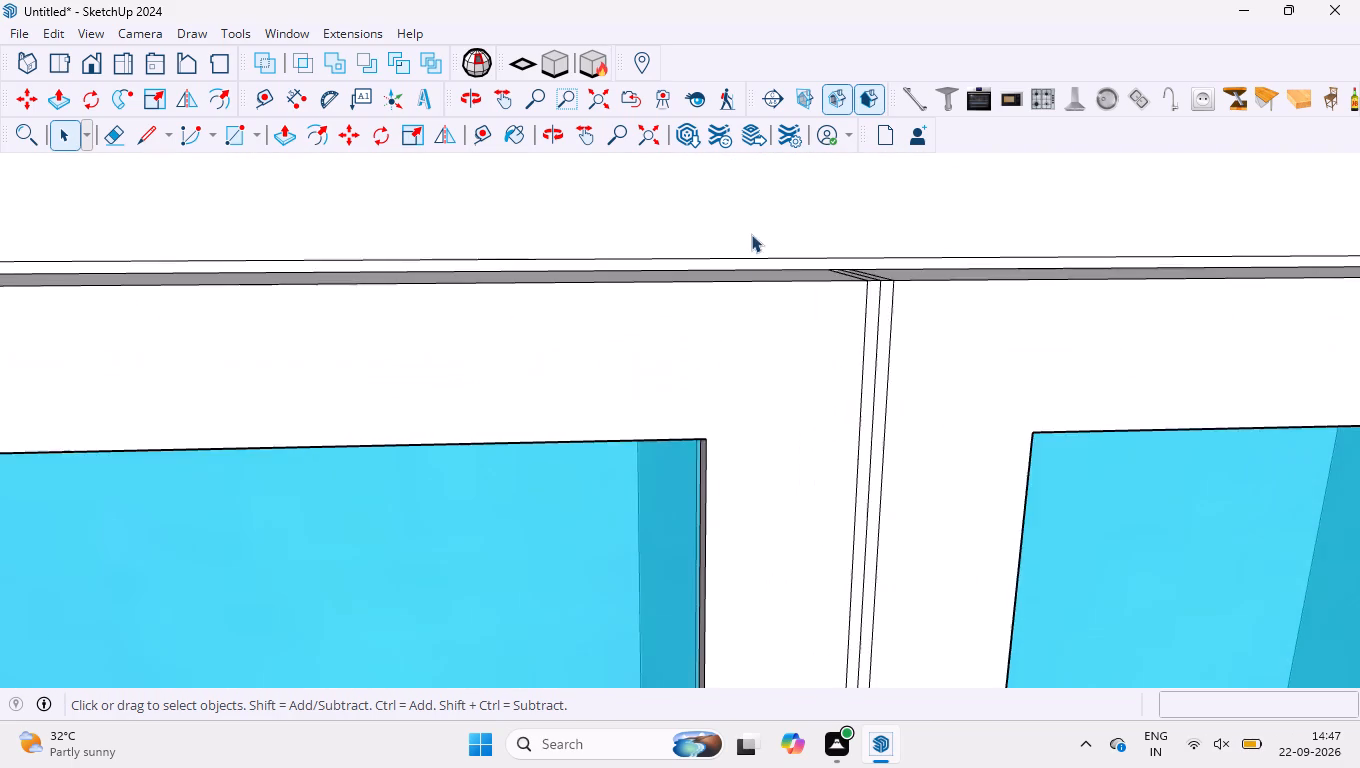
scroll(751, 234, "up", 4)
scroll(753, 270, "down", 8)
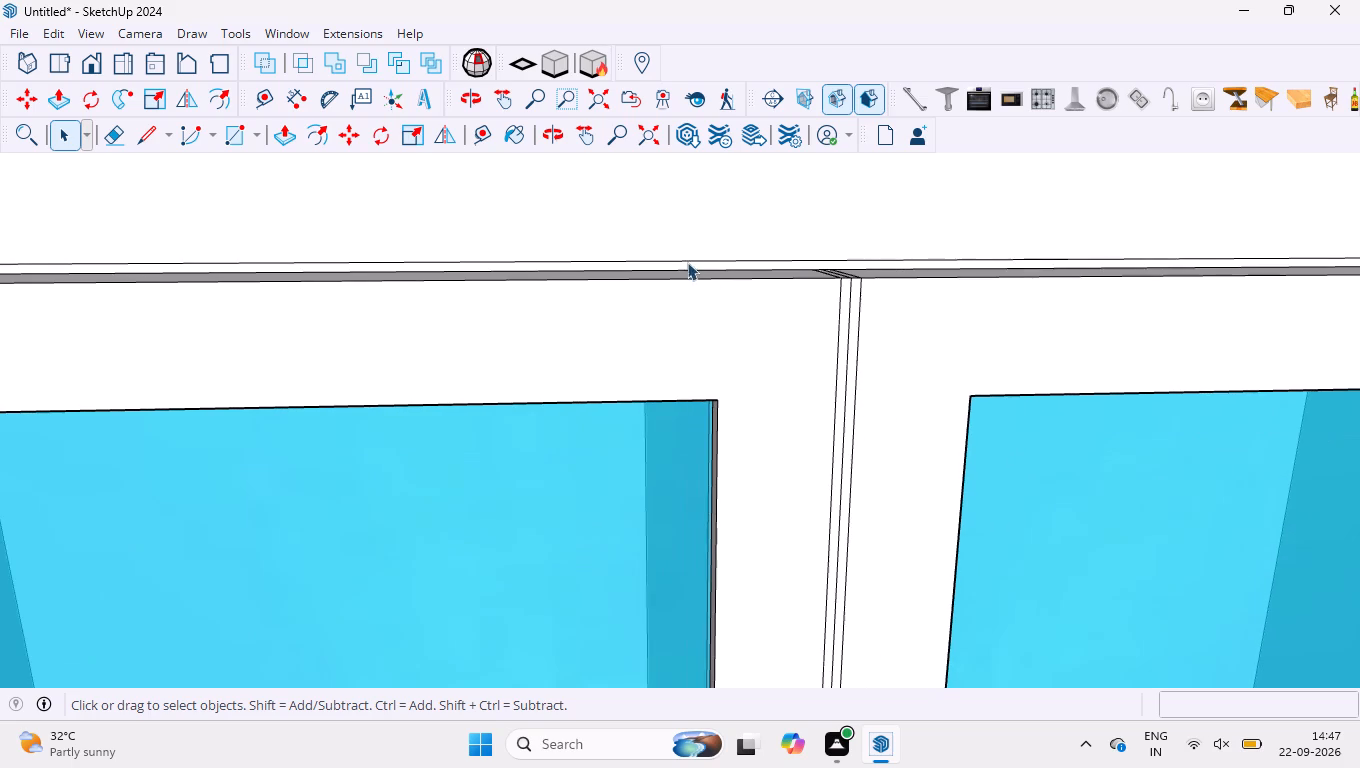
middle_click(687, 262)
scroll(717, 274, "down", 10)
scroll(758, 302, "up", 4)
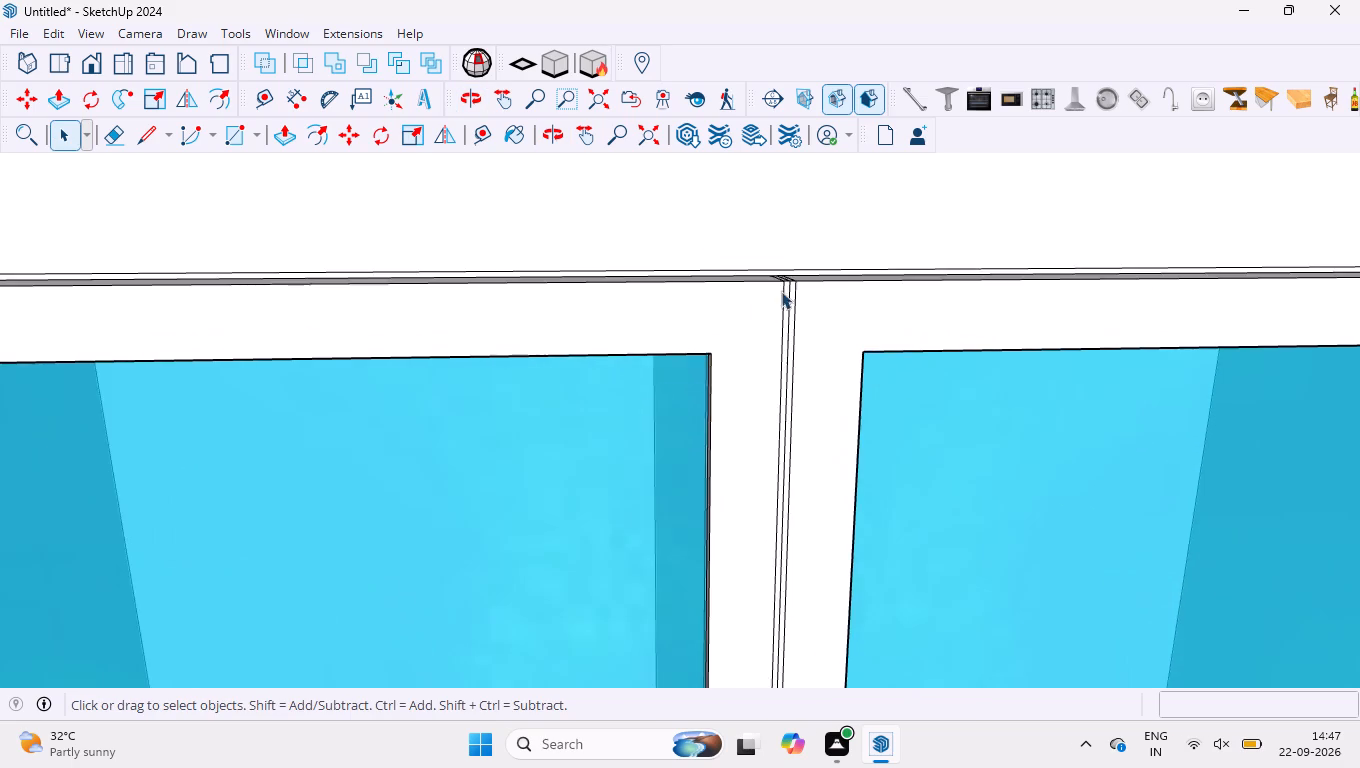
scroll(786, 288, "up", 4)
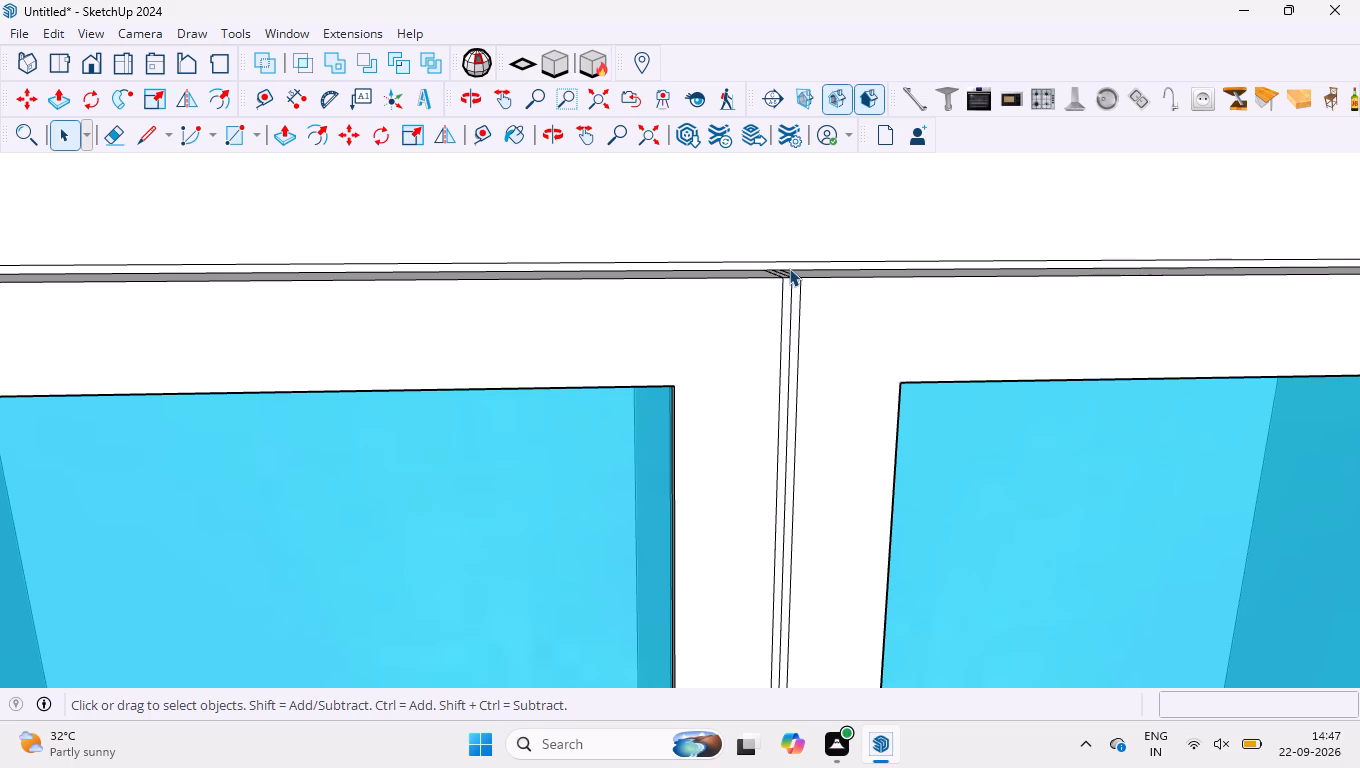
scroll(828, 286, "down", 7)
scroll(754, 255, "down", 5)
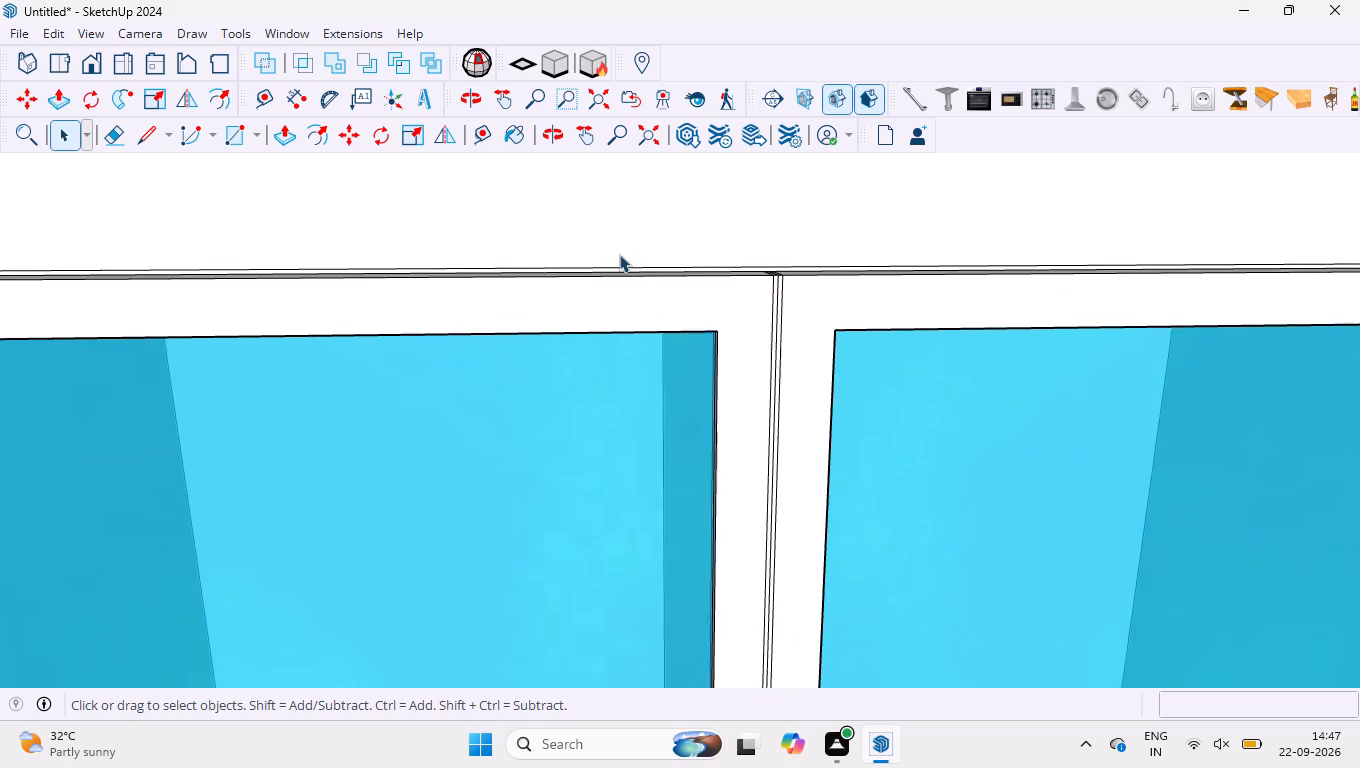
scroll(618, 256, "down", 12)
middle_click_drag(340, 326, 653, 373)
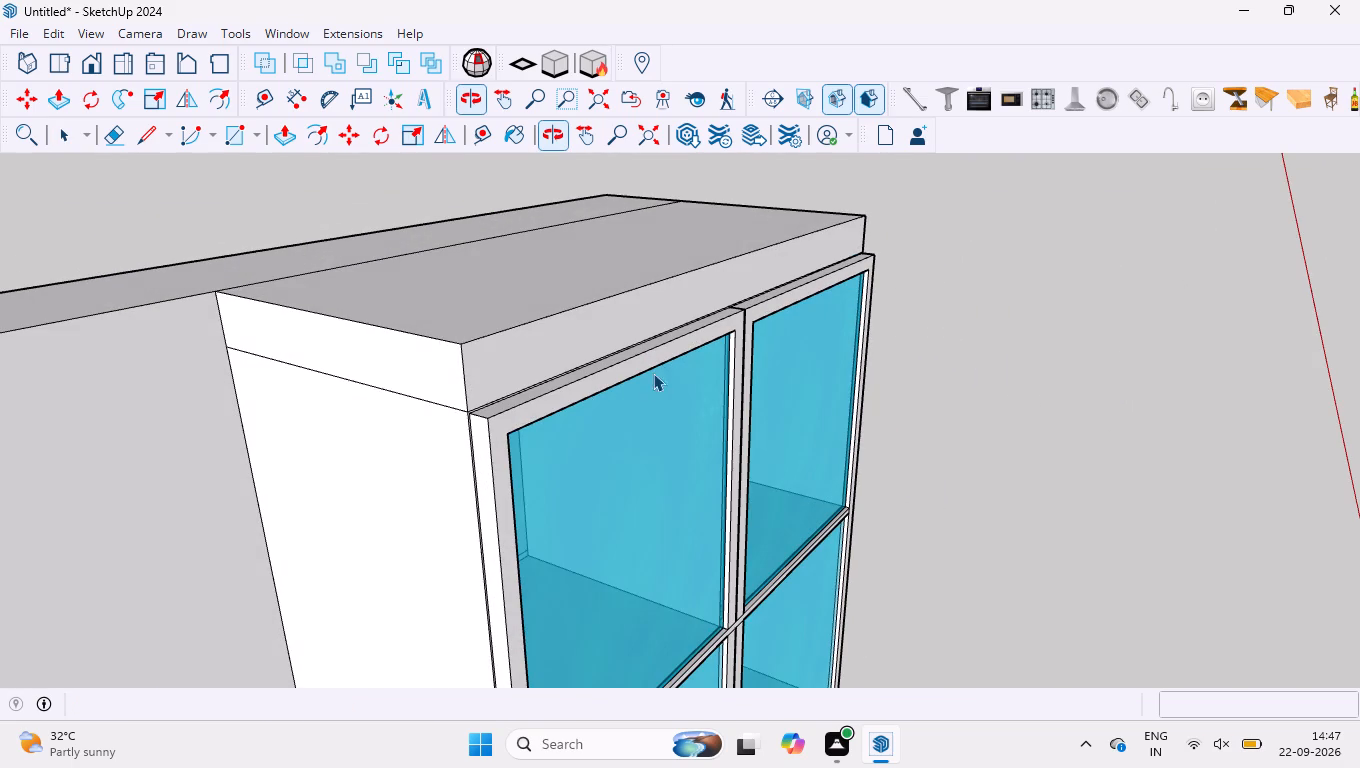
scroll(510, 413, "up", 20)
scroll(510, 413, "up", 2)
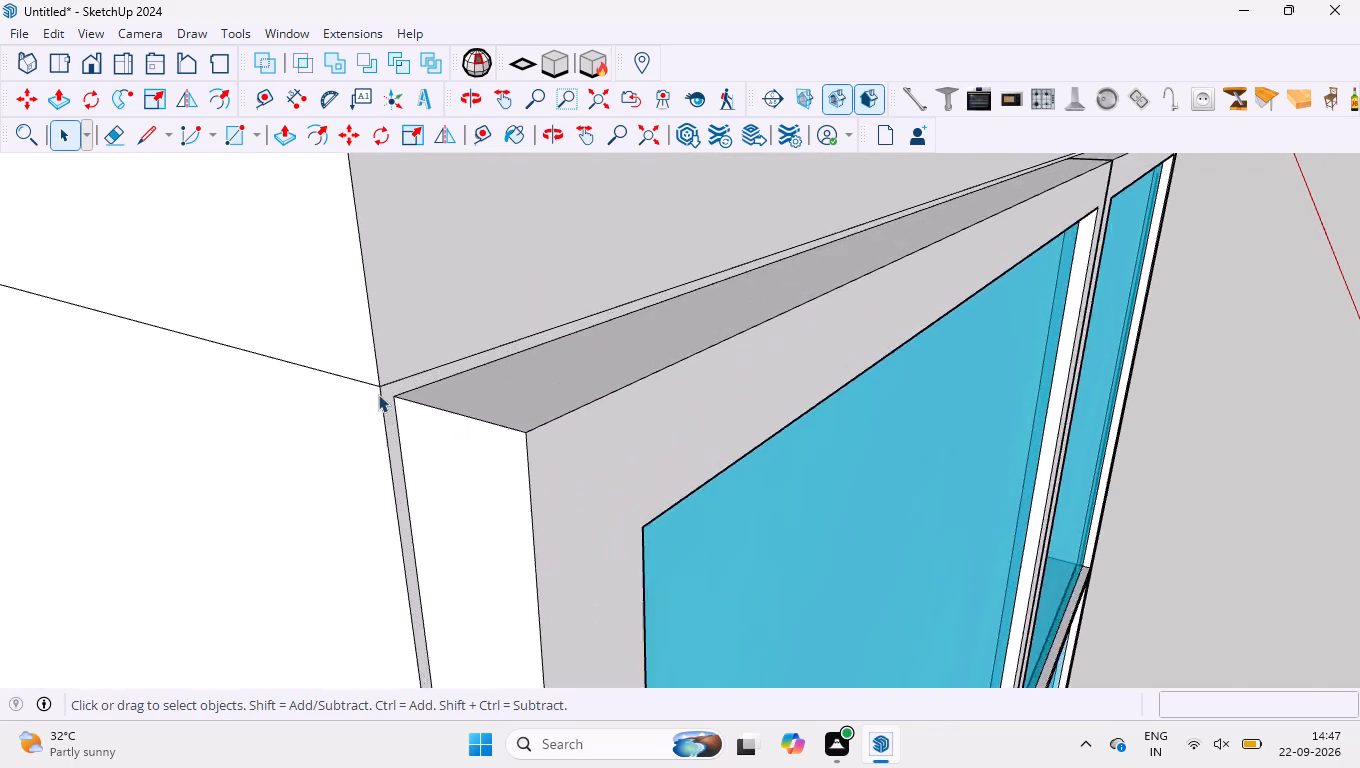
scroll(378, 394, "up", 6)
middle_click_drag(400, 423, 654, 488)
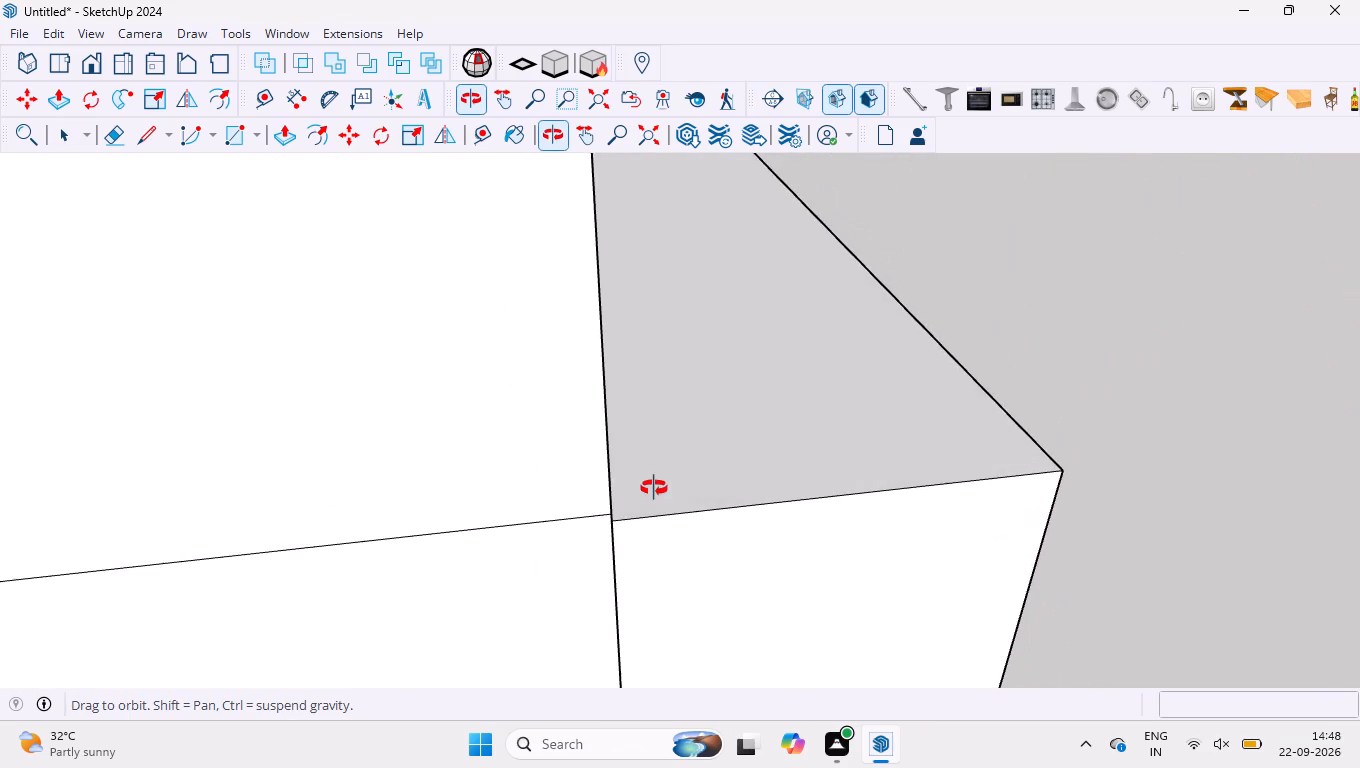
middle_click_drag(654, 488, 567, 490)
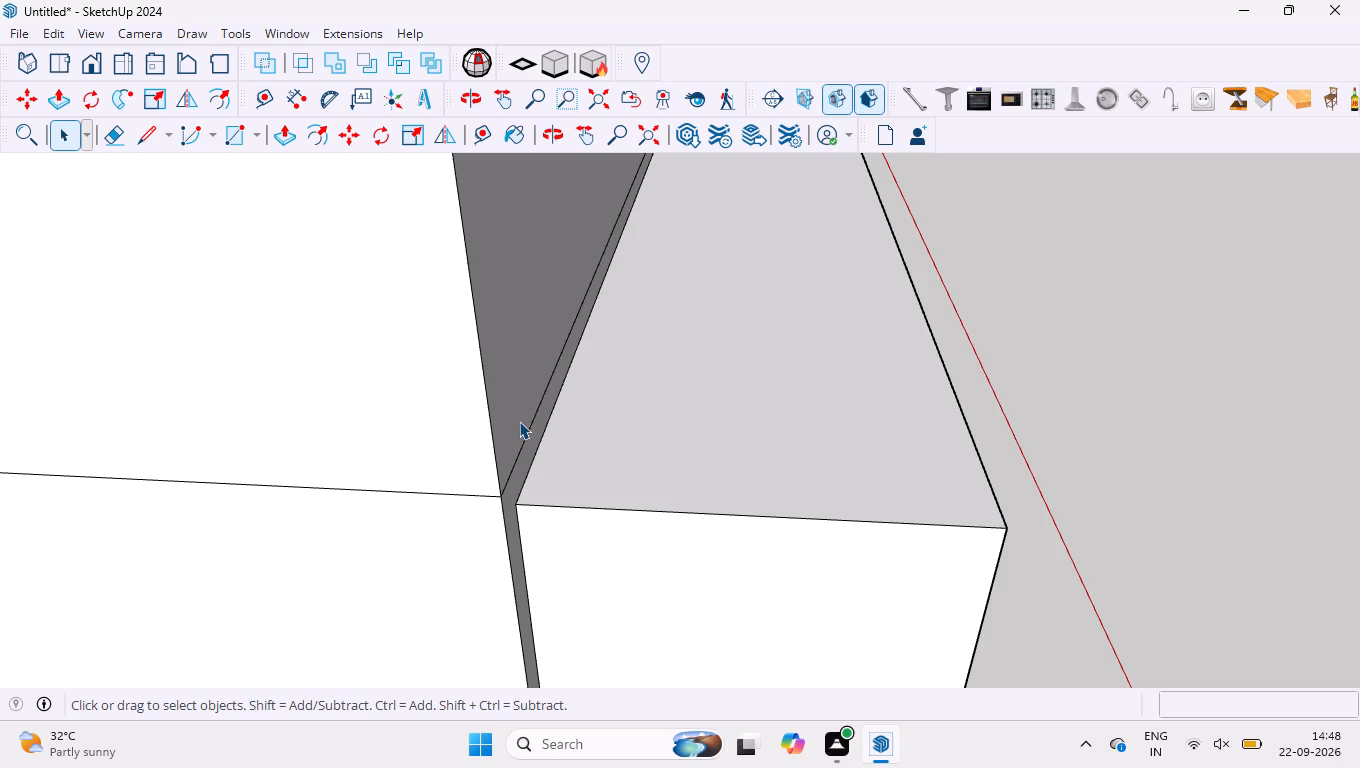
scroll(604, 349, "down", 15)
middle_click_drag(550, 446, 555, 441)
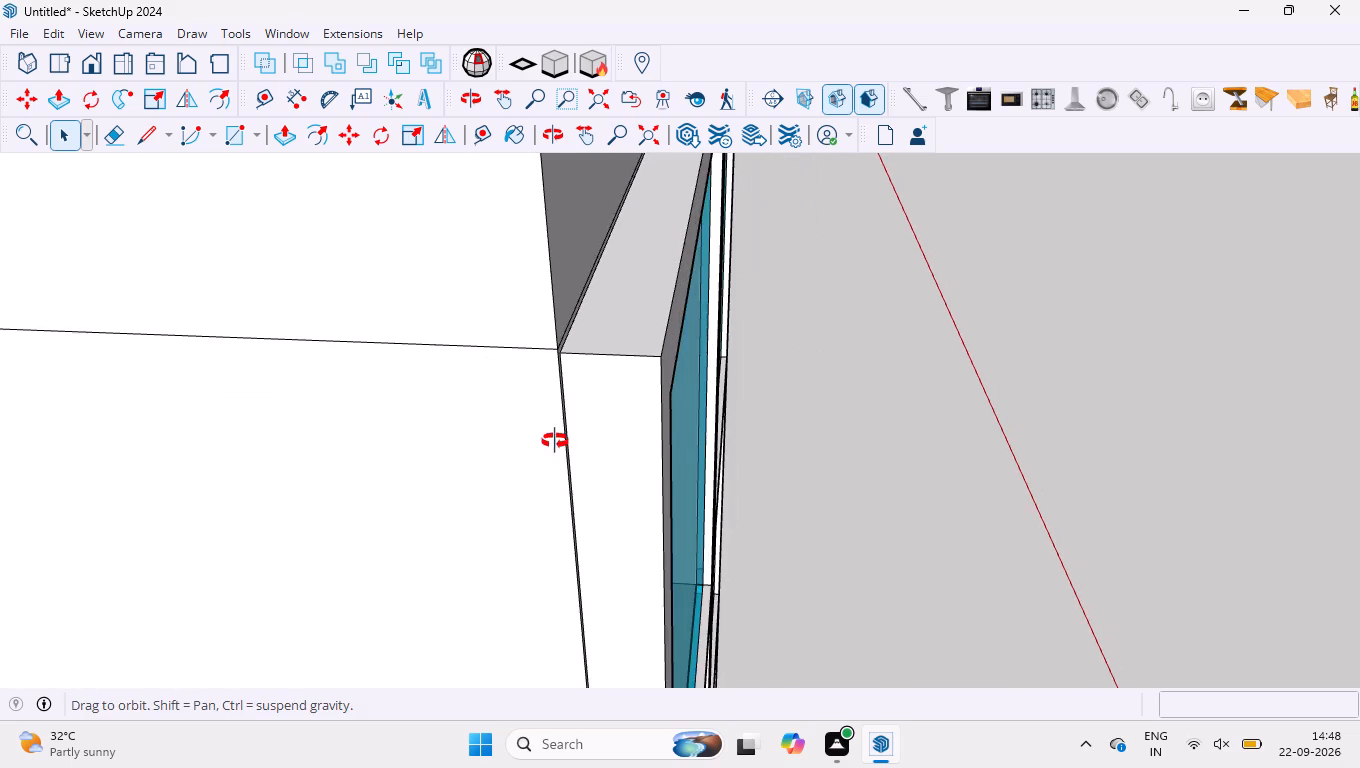
middle_click_drag(555, 441, 594, 353)
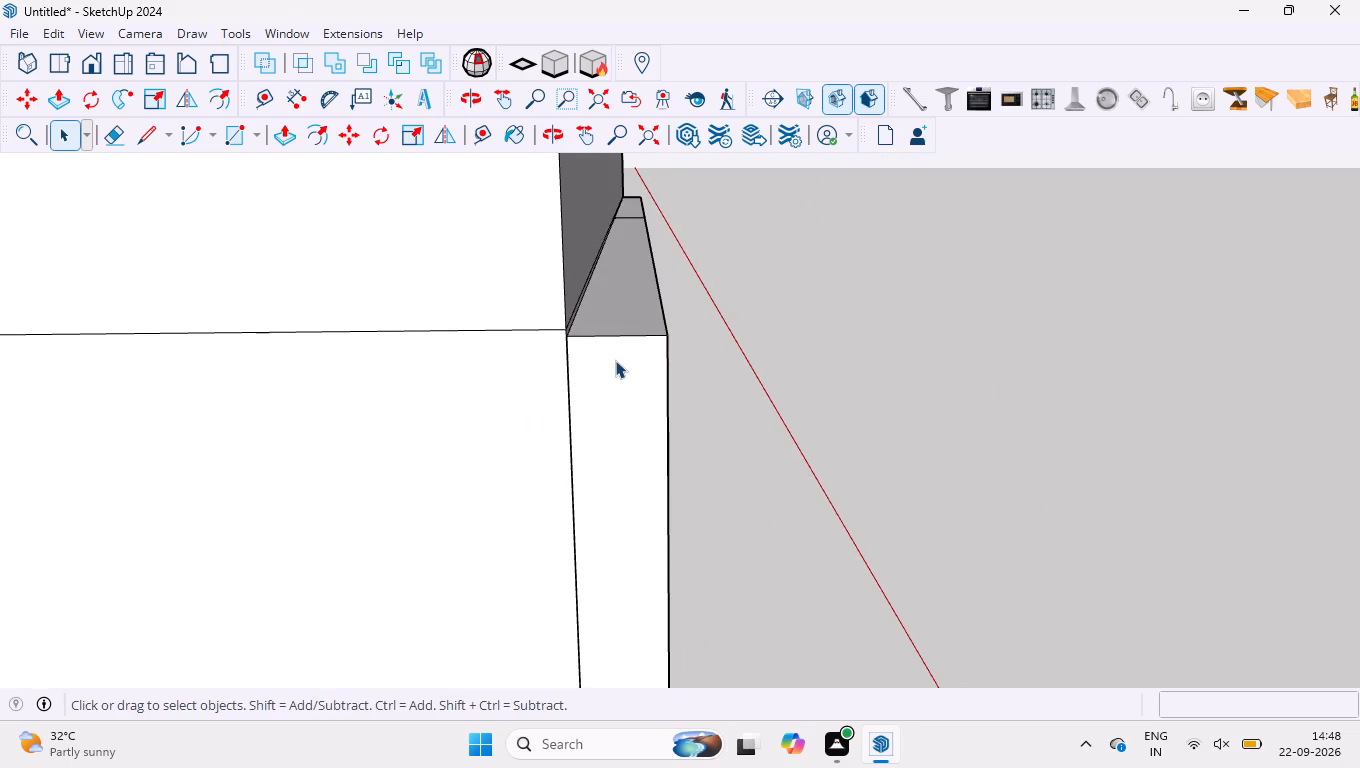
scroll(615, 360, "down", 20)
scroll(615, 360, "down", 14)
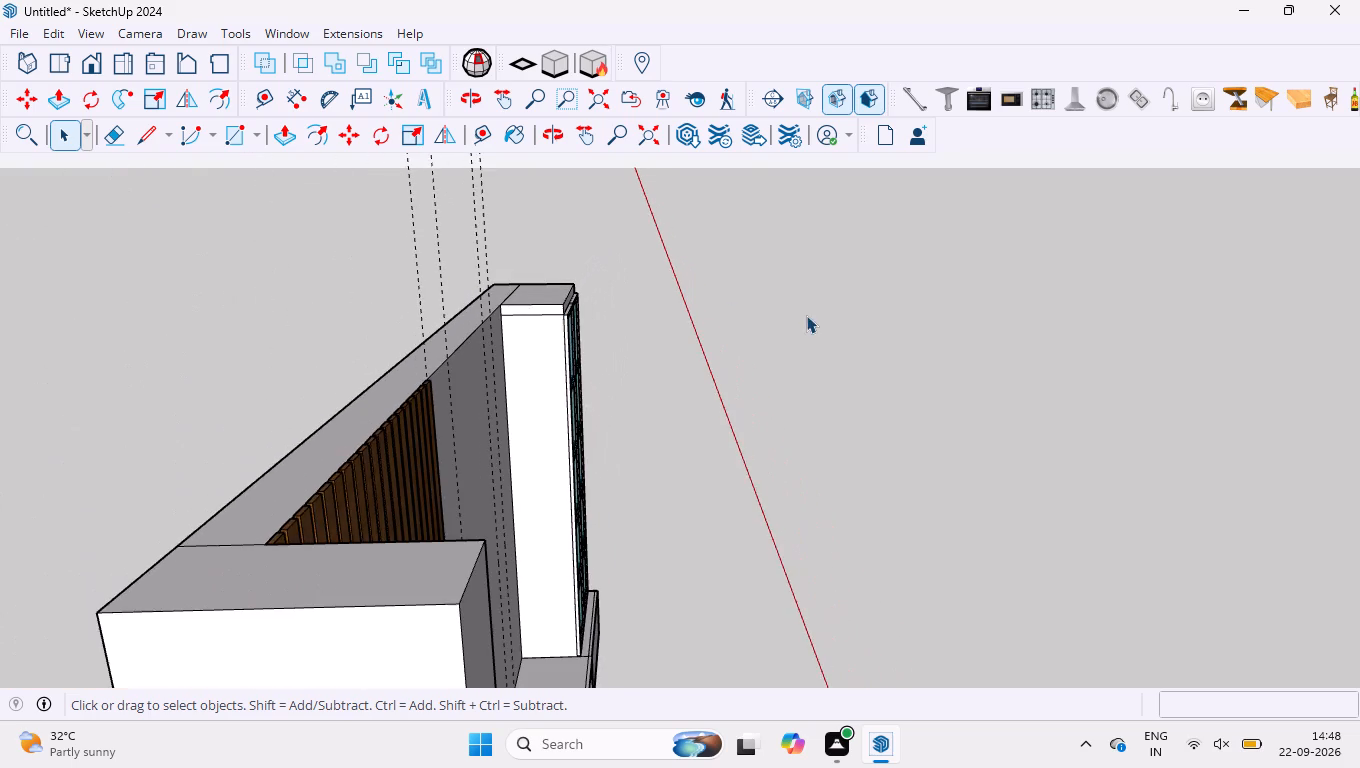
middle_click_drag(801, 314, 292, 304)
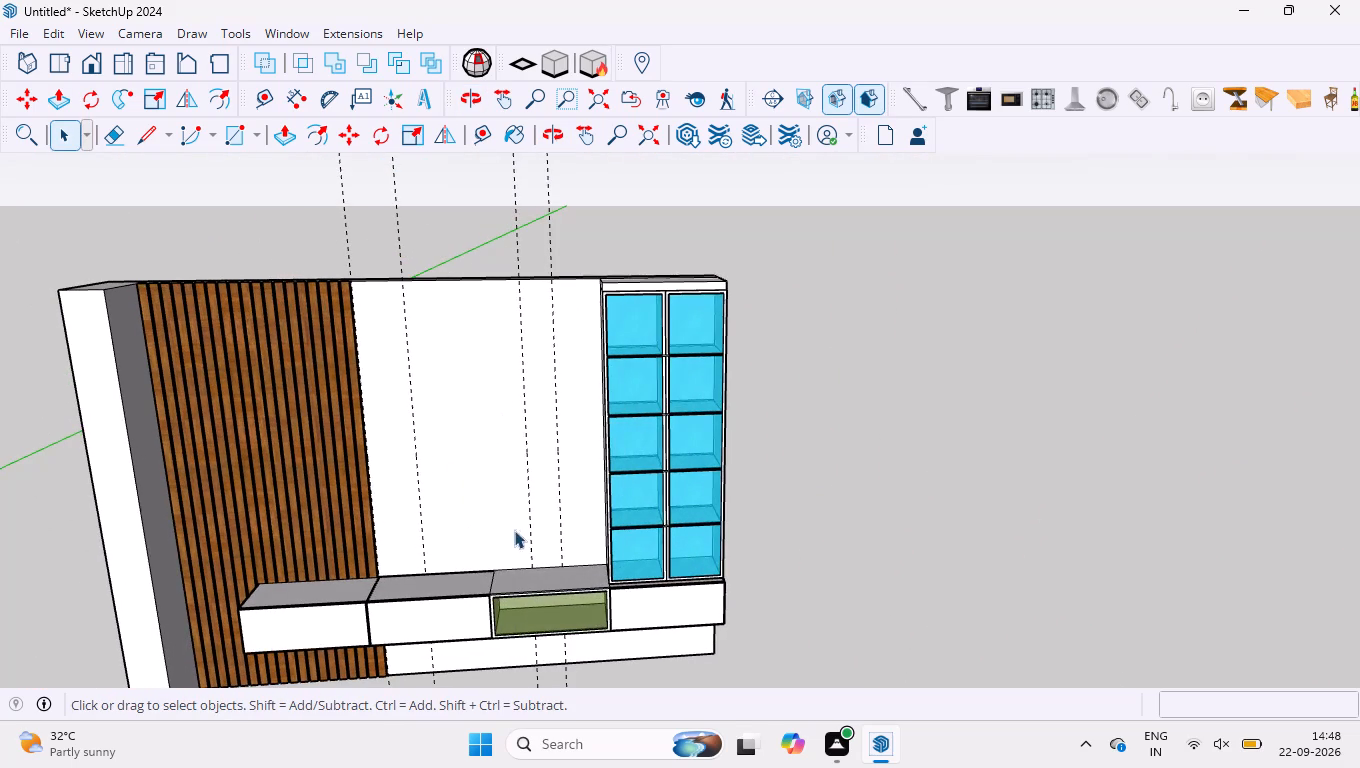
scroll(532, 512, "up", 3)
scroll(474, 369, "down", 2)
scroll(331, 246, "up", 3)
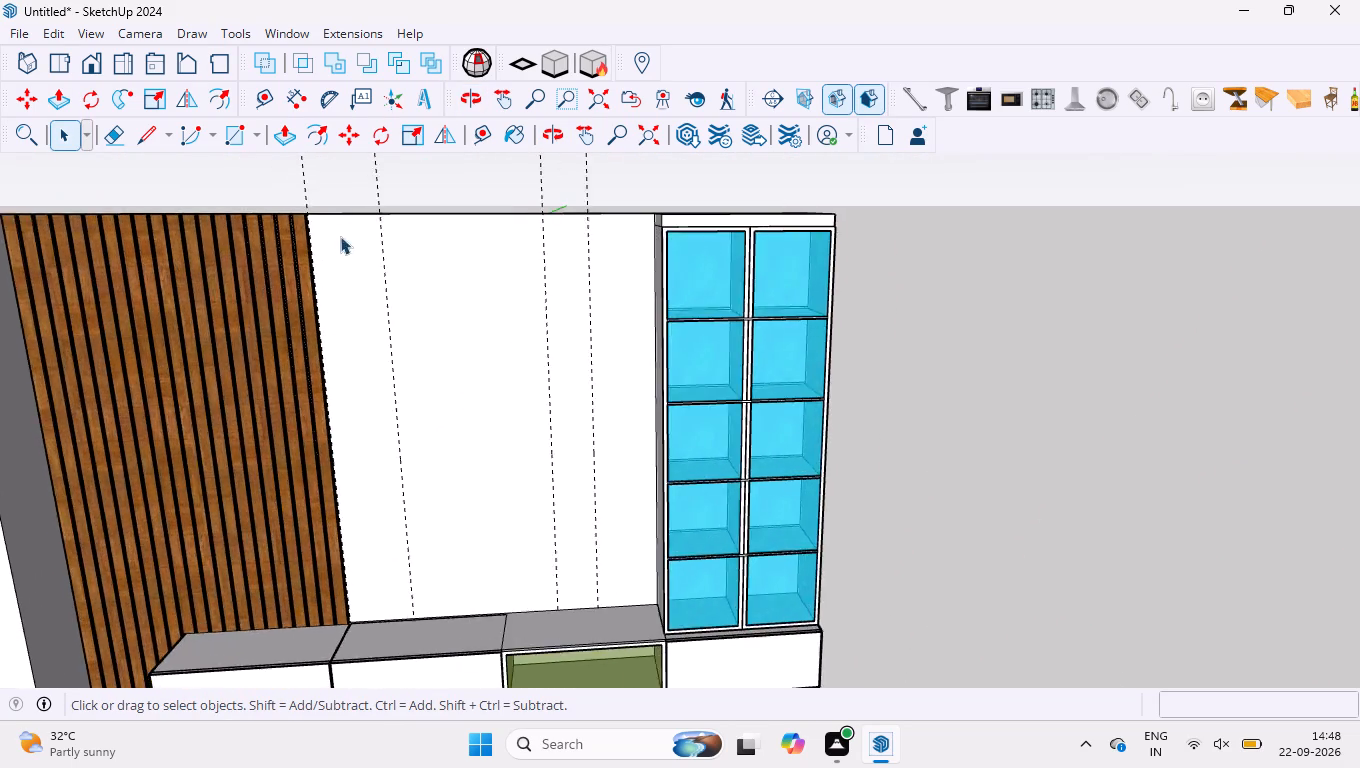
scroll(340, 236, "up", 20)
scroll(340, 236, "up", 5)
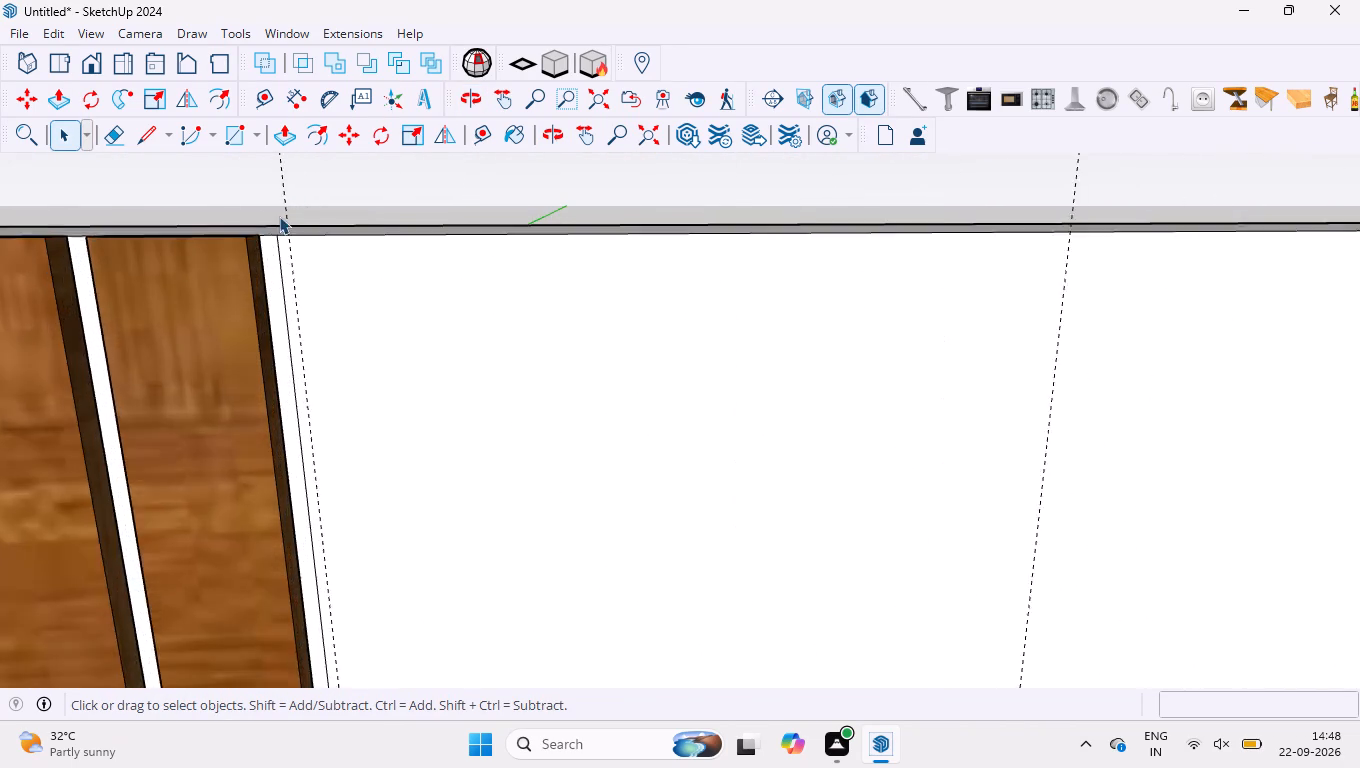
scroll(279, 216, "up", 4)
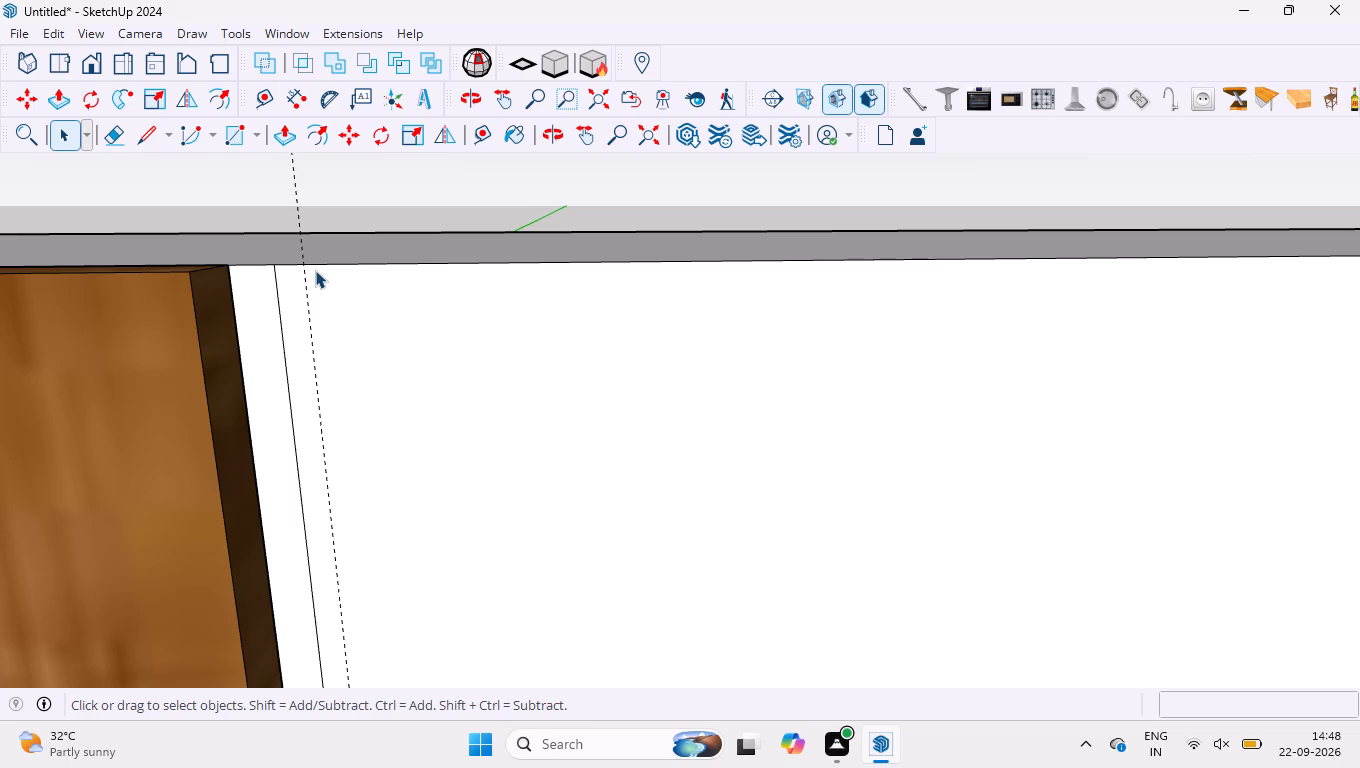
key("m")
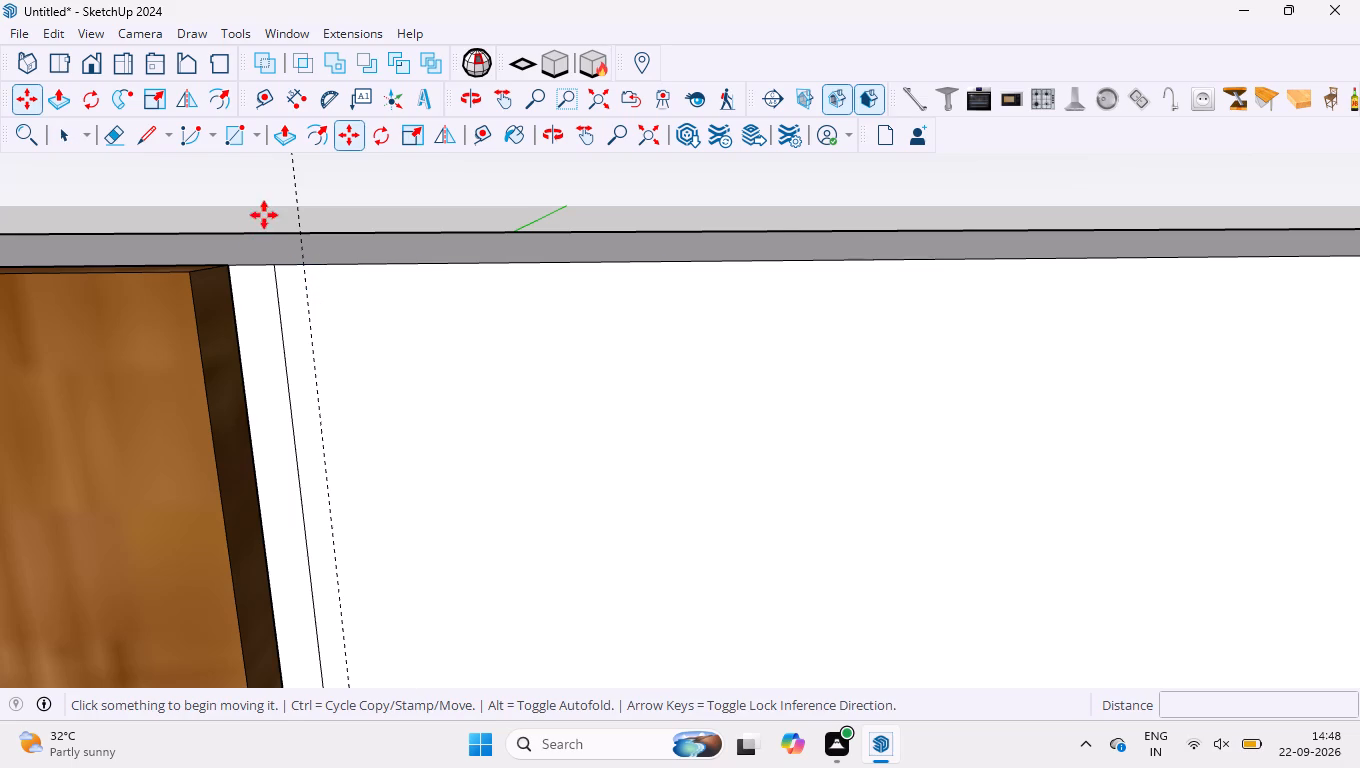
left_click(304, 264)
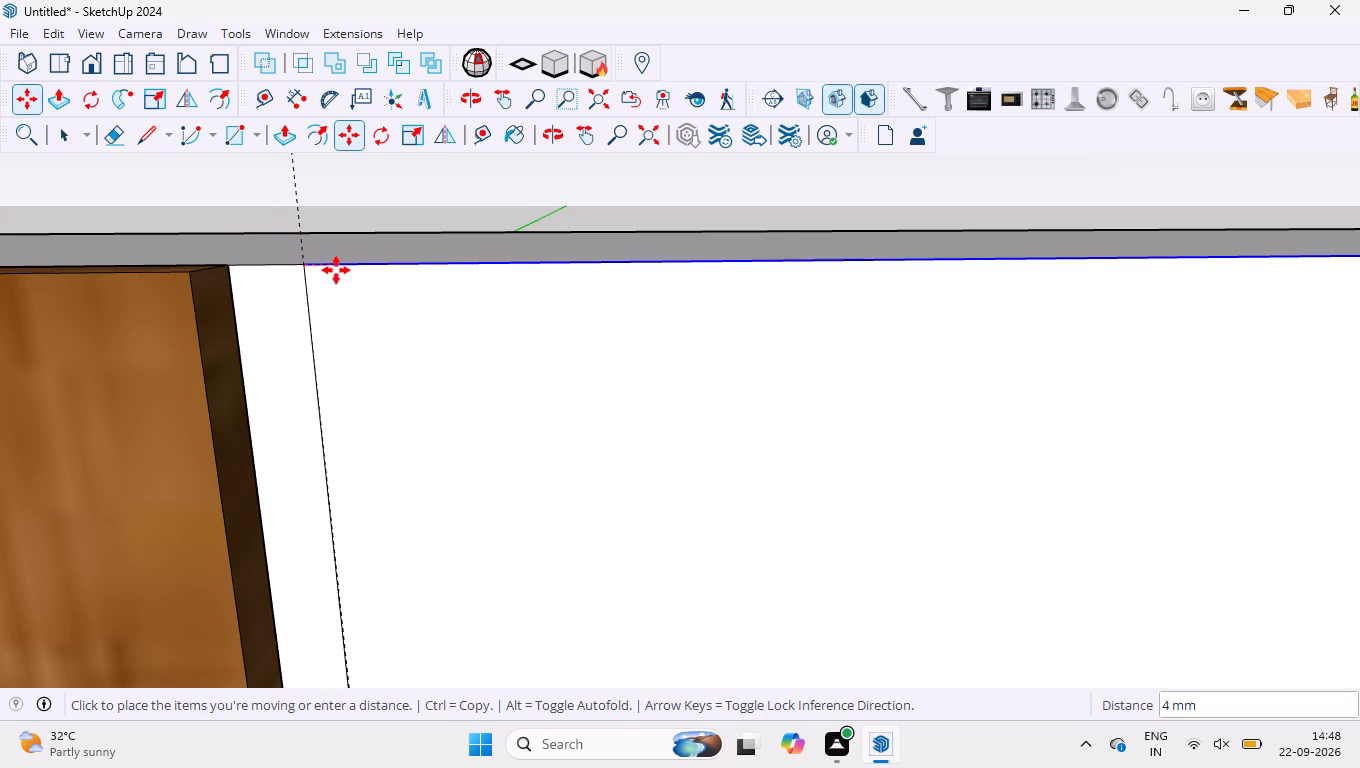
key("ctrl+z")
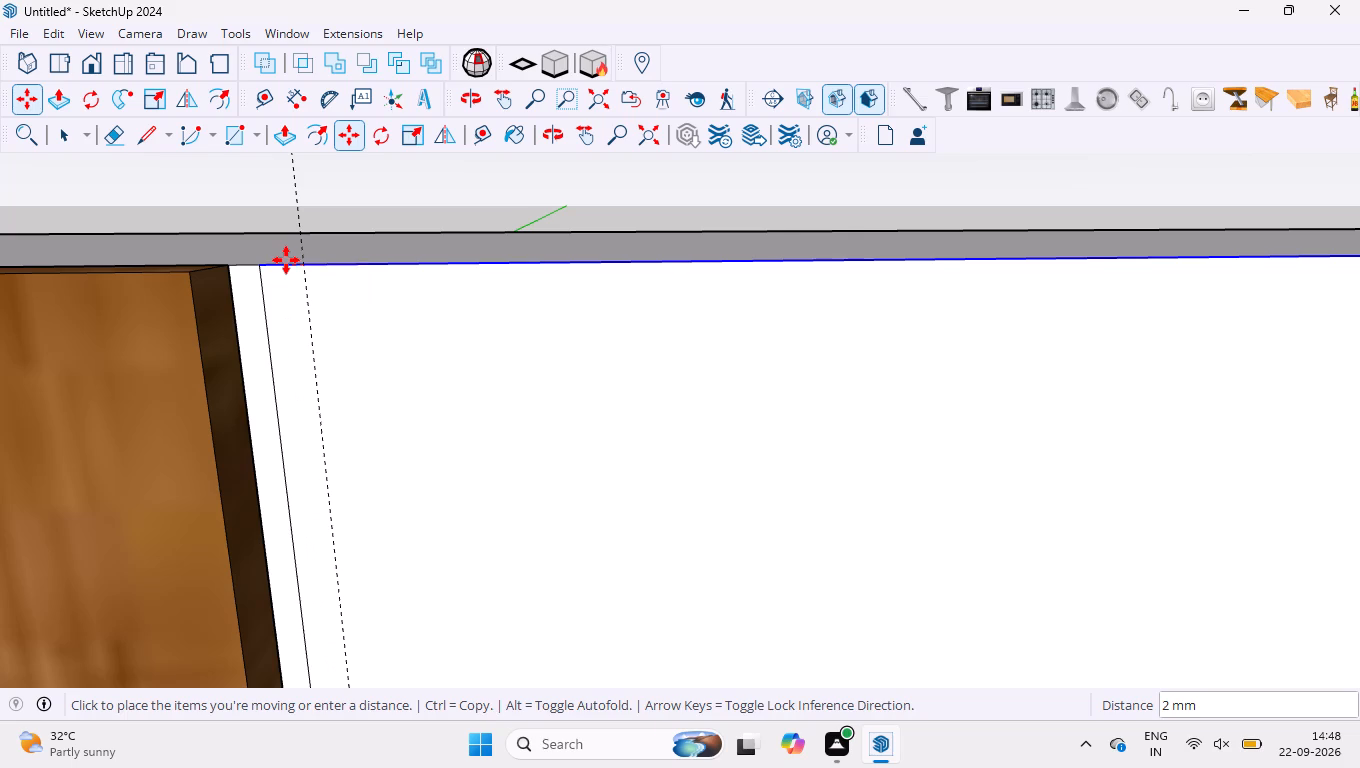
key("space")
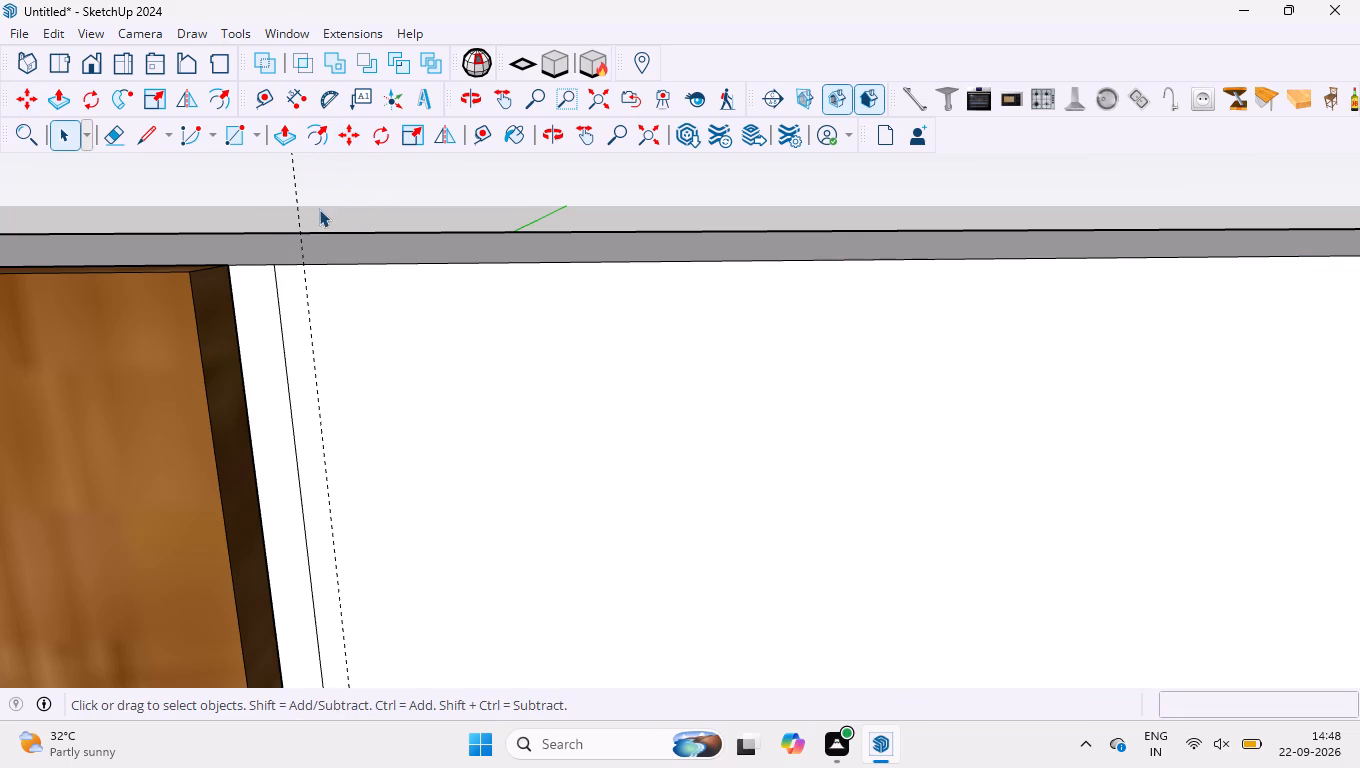
Copy the first vertical guide, beside the slatted wood panel, 4 mm along the wall's top edge toward the display cabinet.
left_click(300, 217)
scroll(300, 216, "down", 14)
scroll(436, 246, "down", 5)
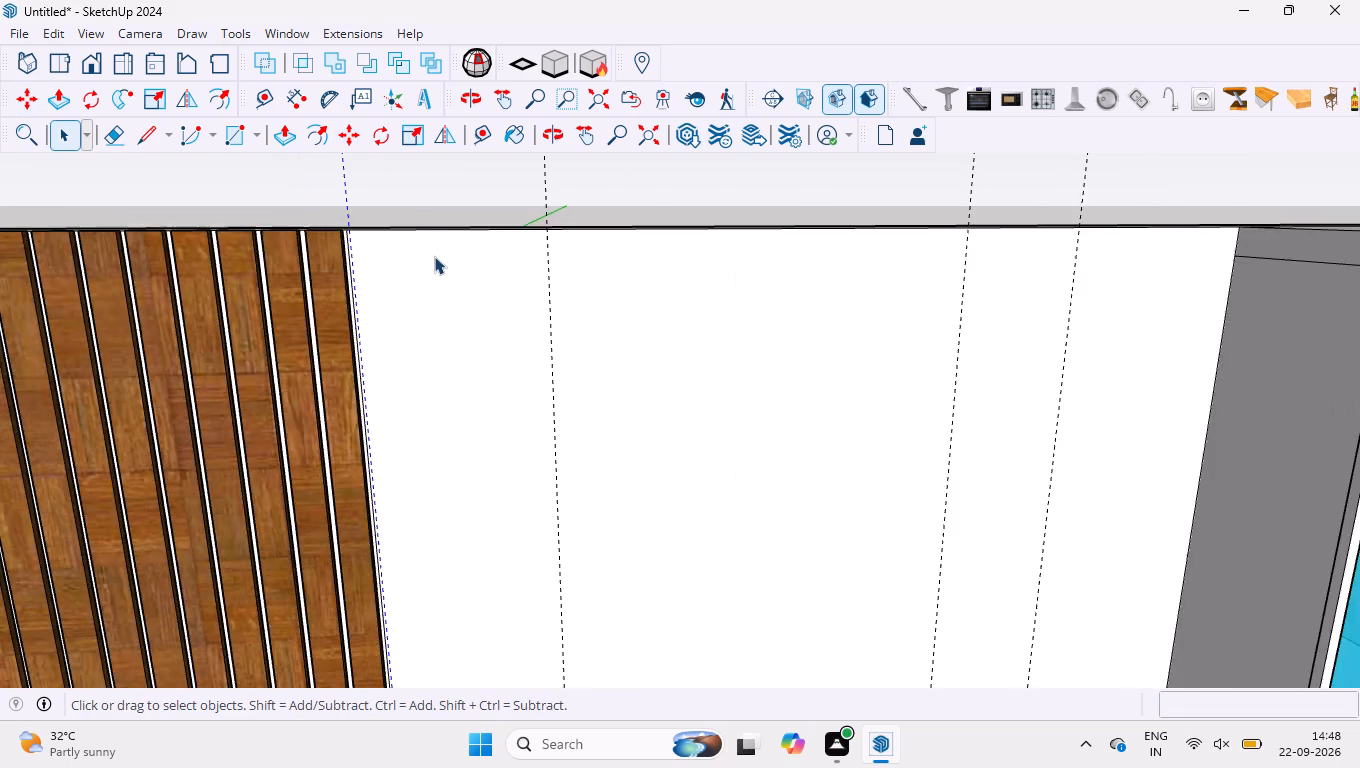
scroll(427, 220, "down", 10)
middle_click_drag(585, 341, 673, 354)
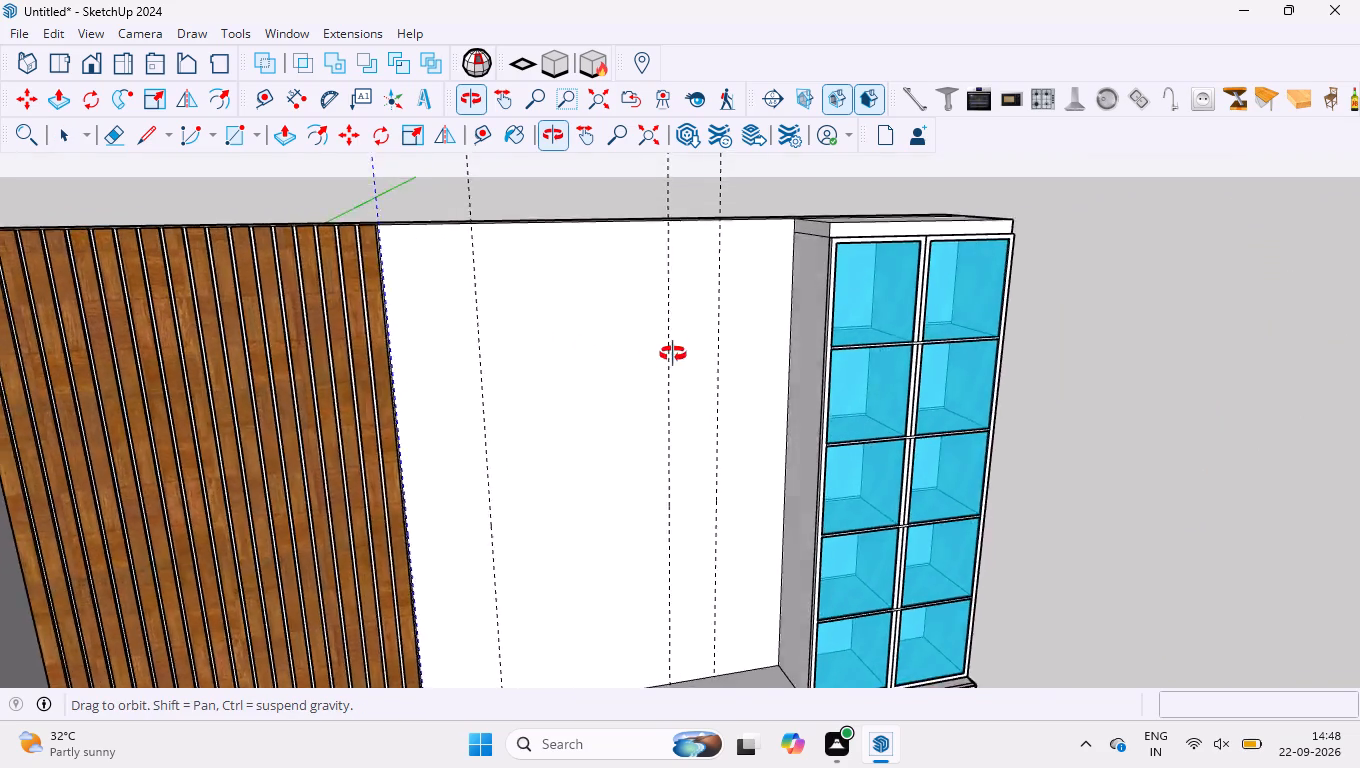
middle_click_drag(673, 354, 918, 371)
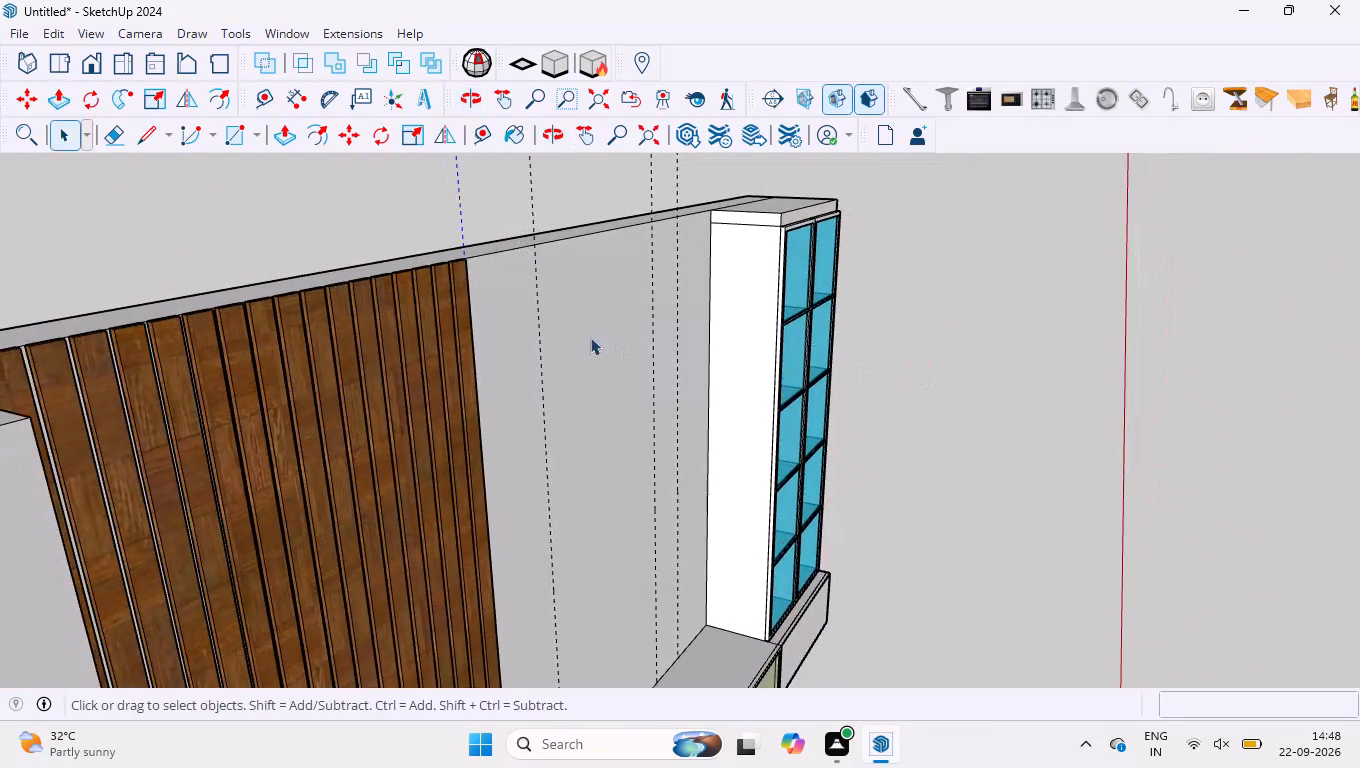
scroll(590, 337, "up", 2)
middle_click_drag(579, 330, 387, 339)
scroll(127, 200, "up", 9)
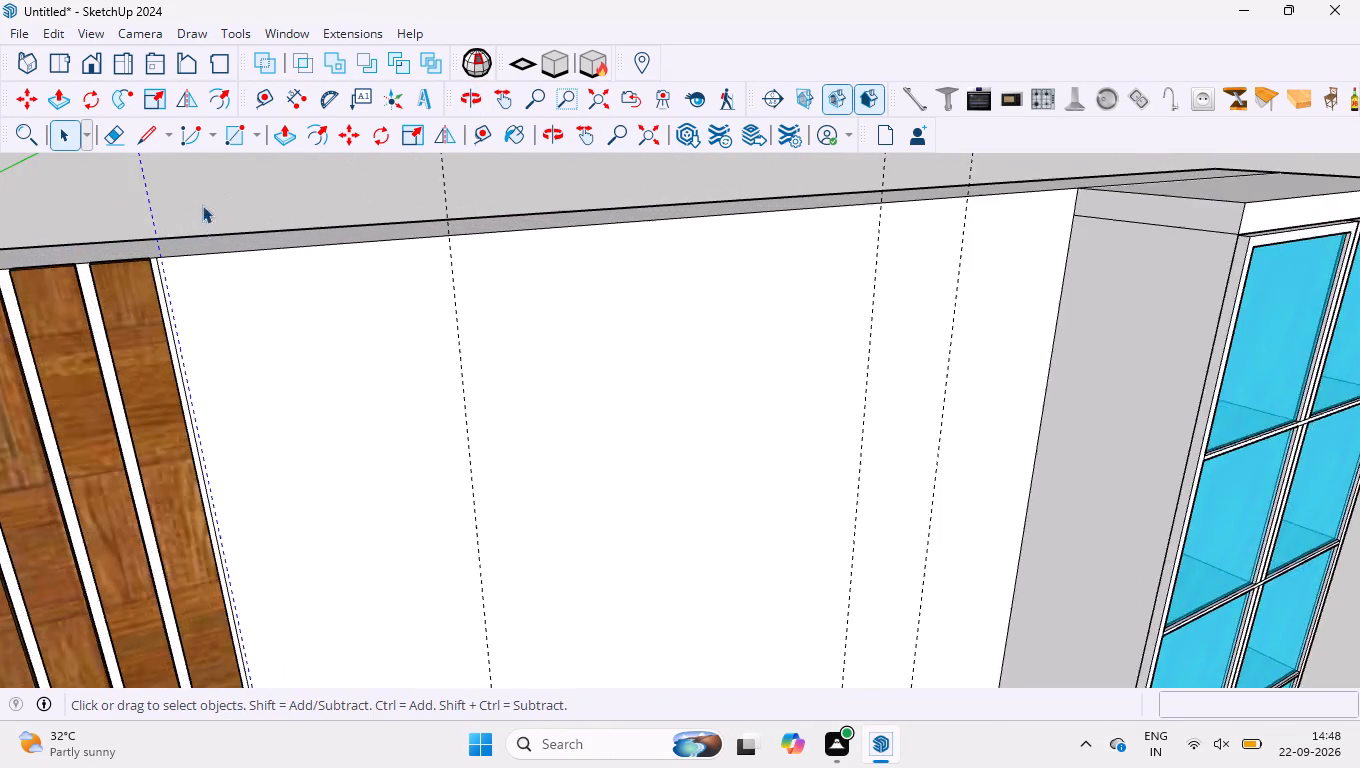
scroll(202, 205, "up", 10)
key("m")
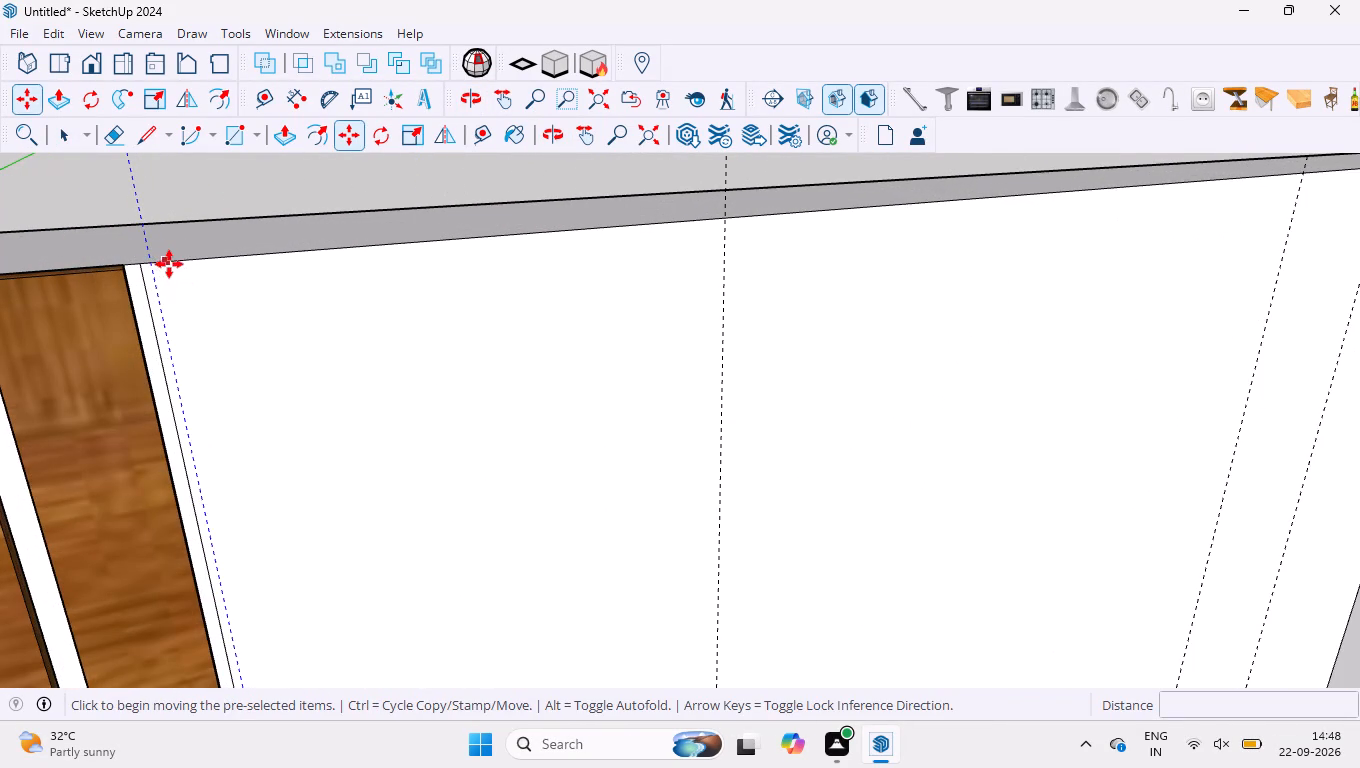
scroll(167, 265, "up", 9)
left_click(144, 263)
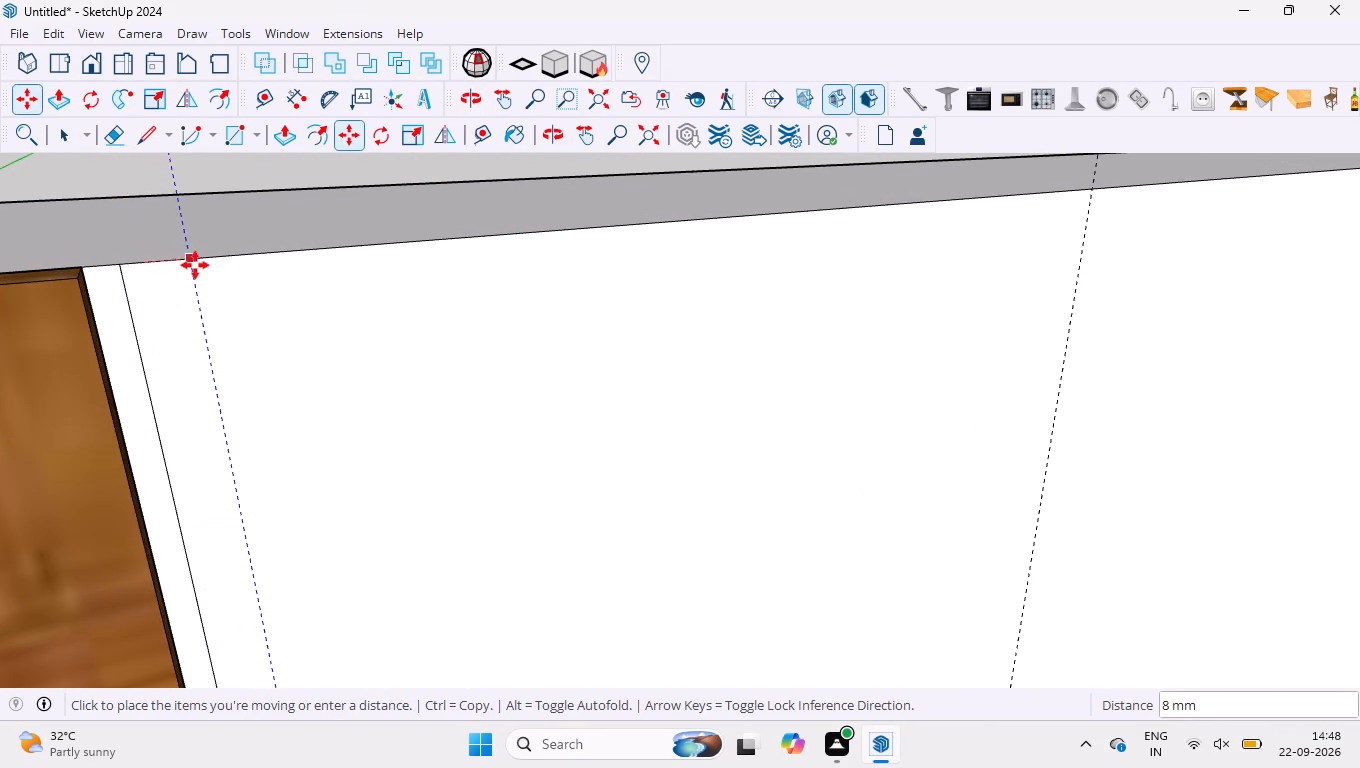
key("4")
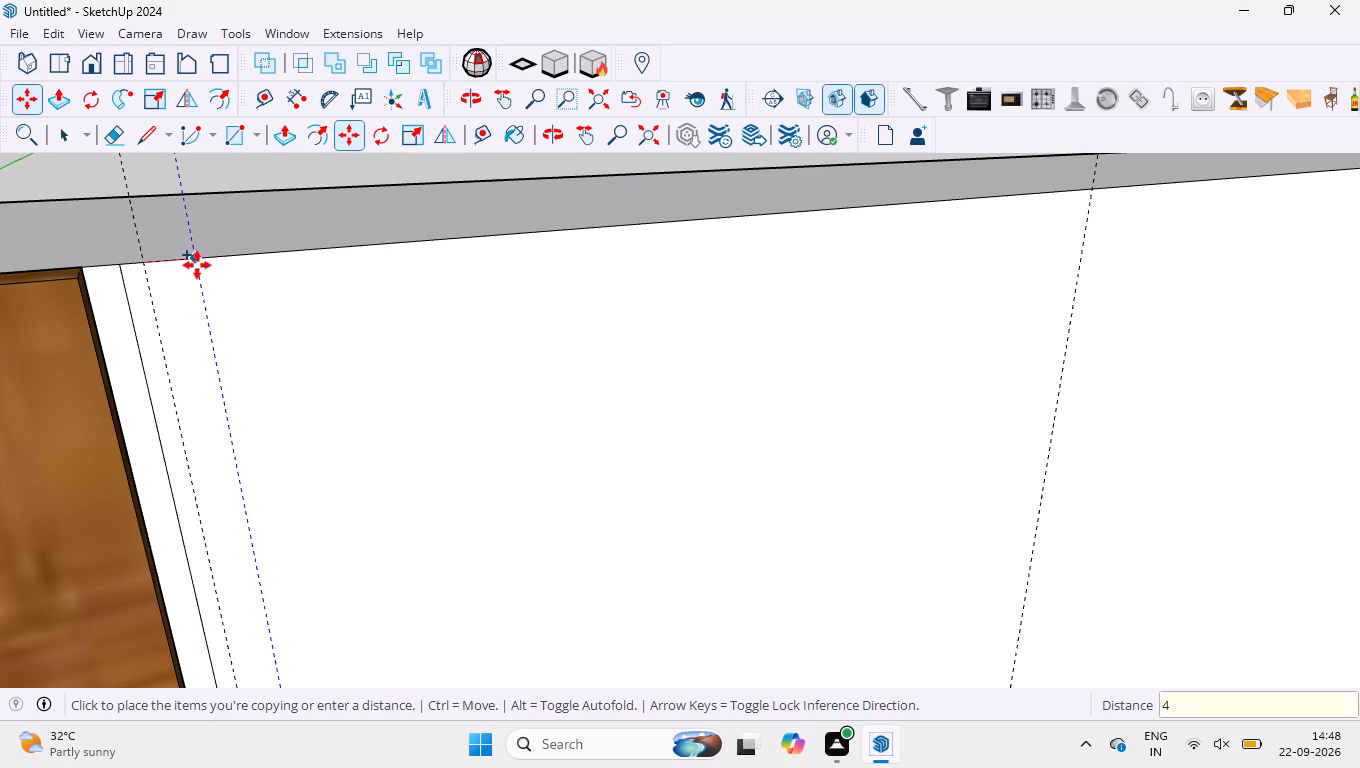
key("Return")
key("space")
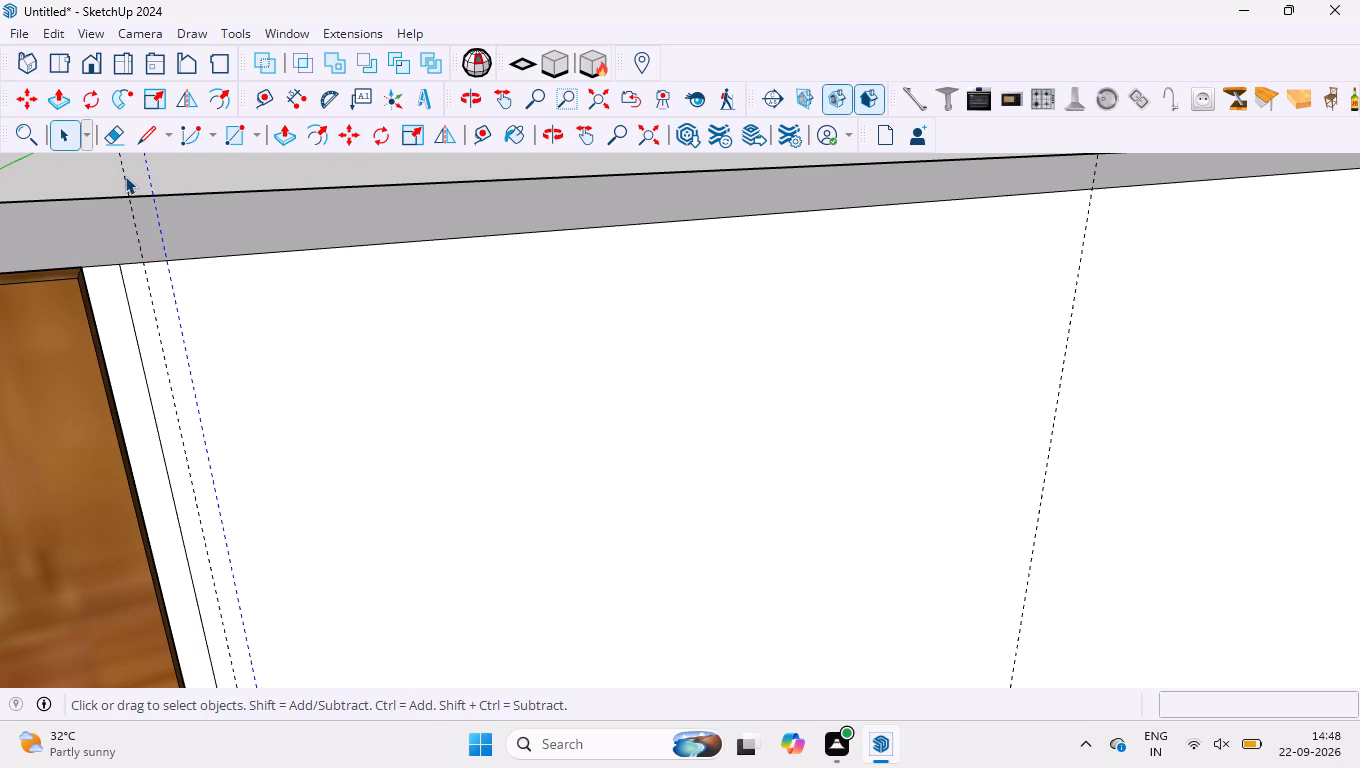
Delete the original first guide closest to the slatted wood panel, keeping its offset copy.
left_click(125, 176)
key("Delete")
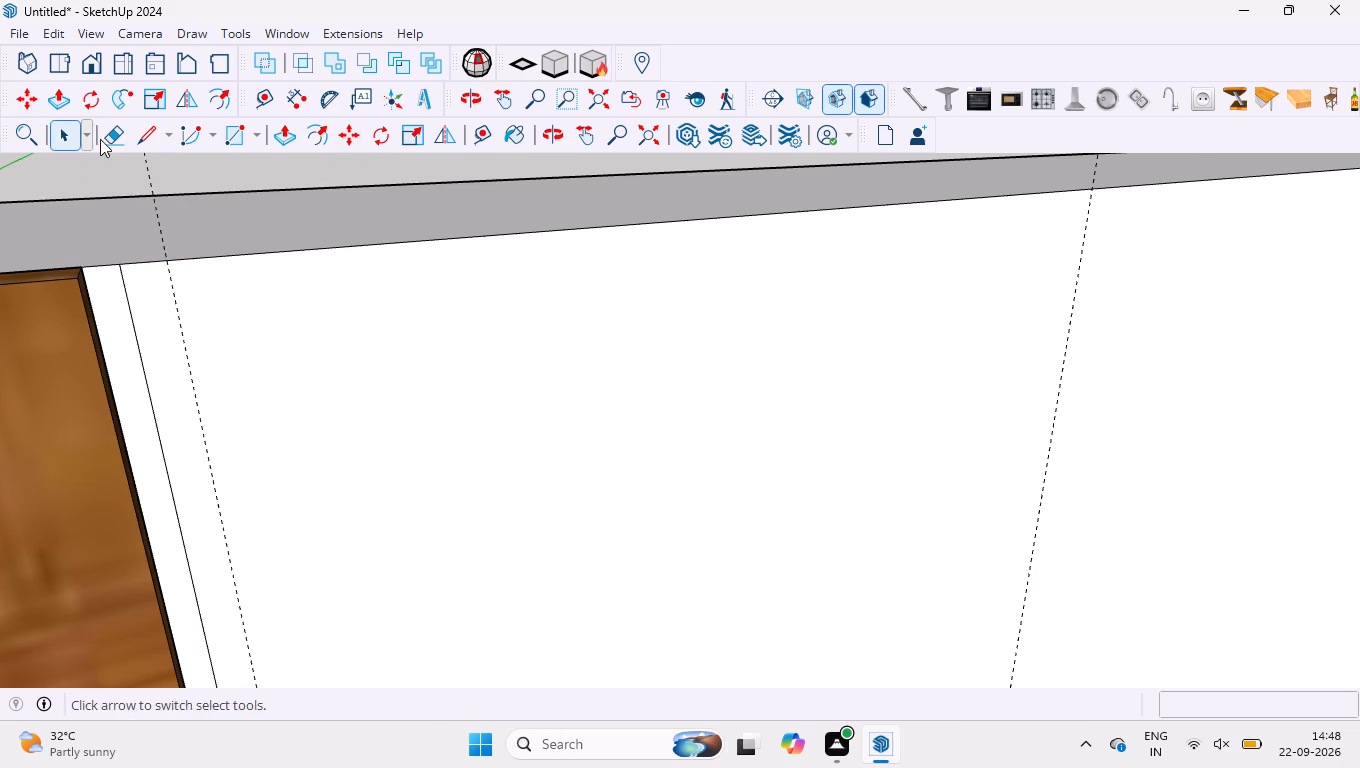
Copy the second vertical guide 15 mm along the wall's top edge toward the slatted wood panel.
scroll(120, 237, "down", 4)
scroll(123, 330, "down", 10)
scroll(631, 268, "up", 3)
scroll(602, 250, "down", 4)
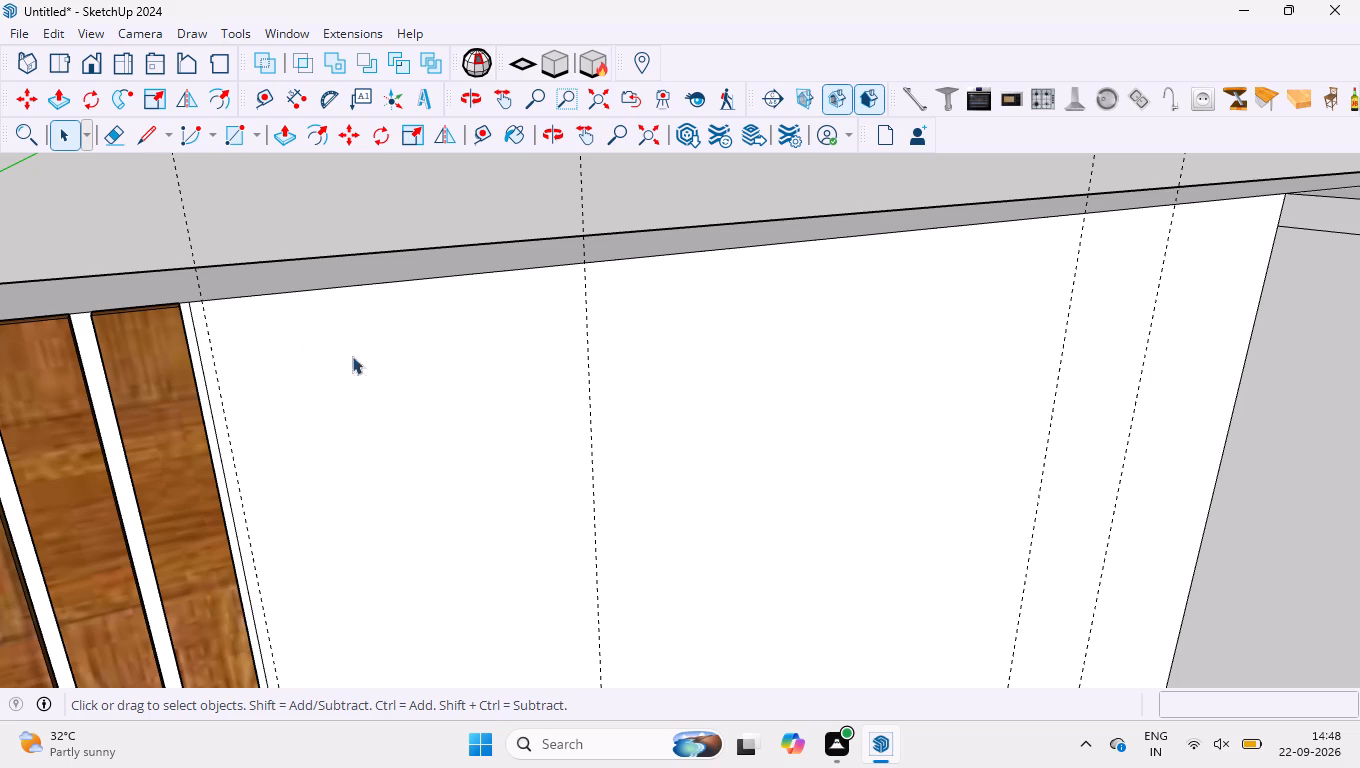
scroll(598, 253, "up", 10)
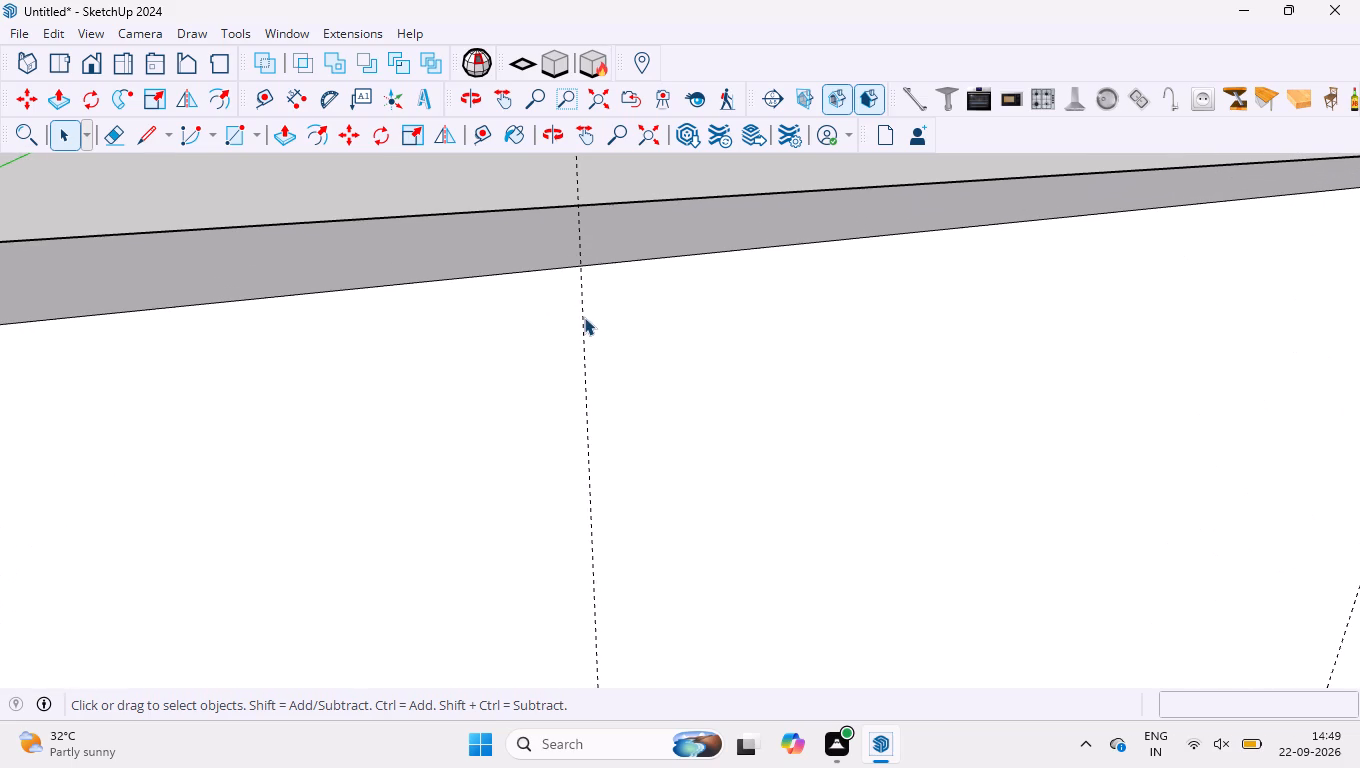
left_click(584, 317)
key("m")
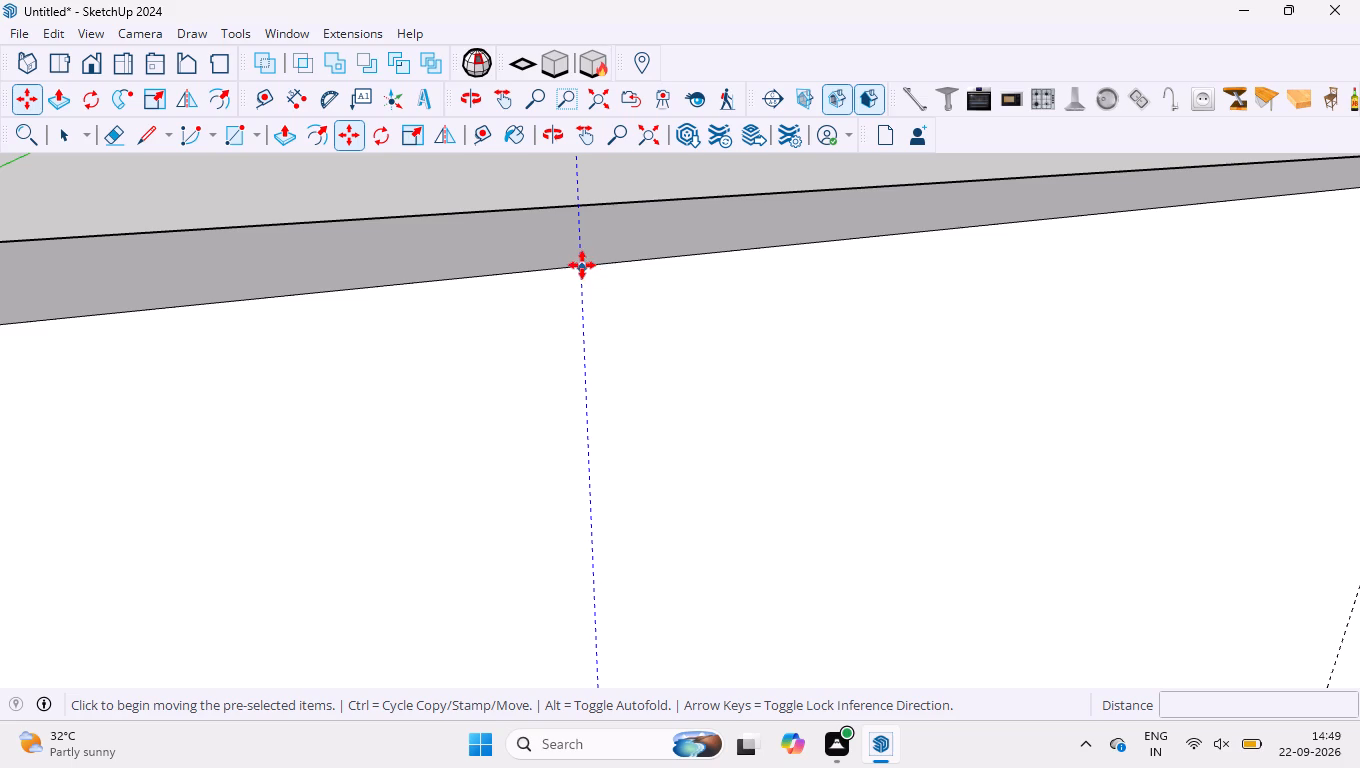
left_click(582, 263)
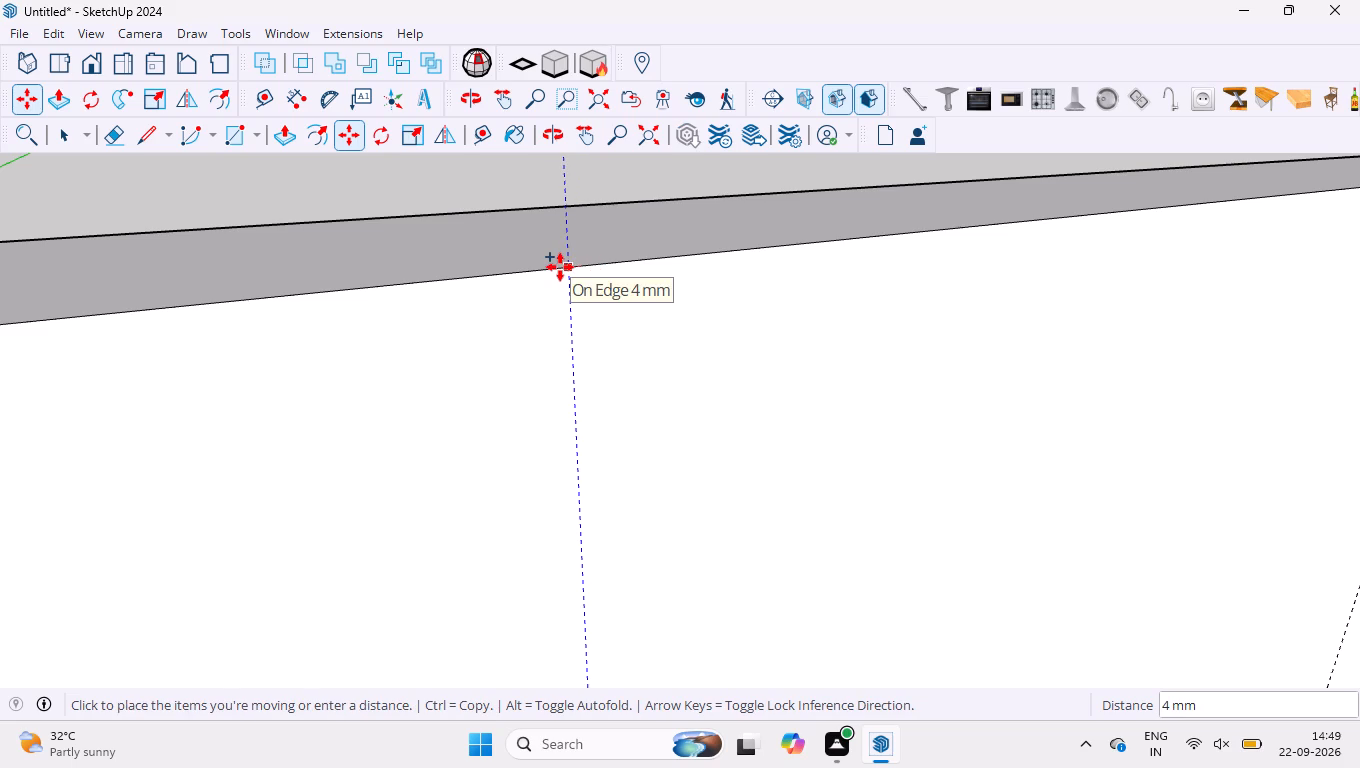
type("15")
key("Return")
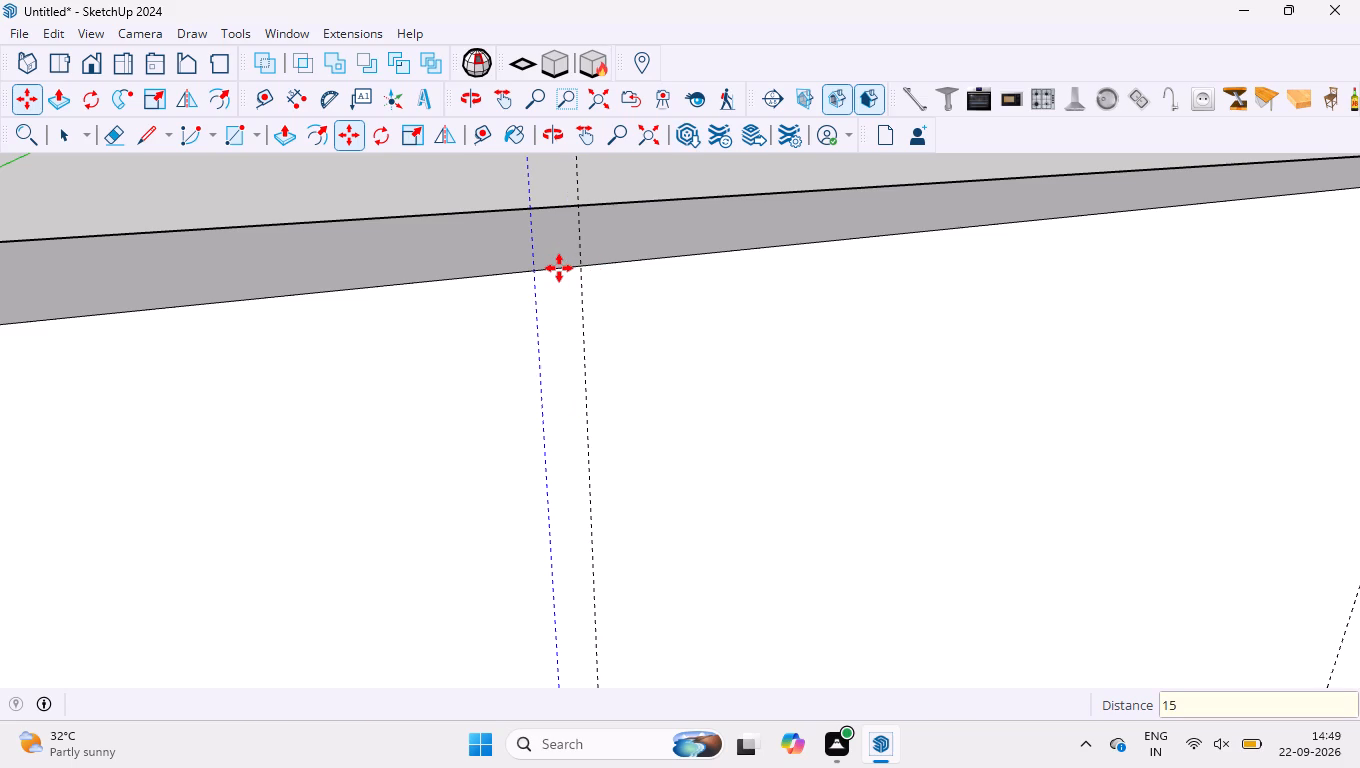
Copy the new 15 mm offset guide 30 mm along the wall's top edge toward the display cabinet.
scroll(558, 268, "up", 3)
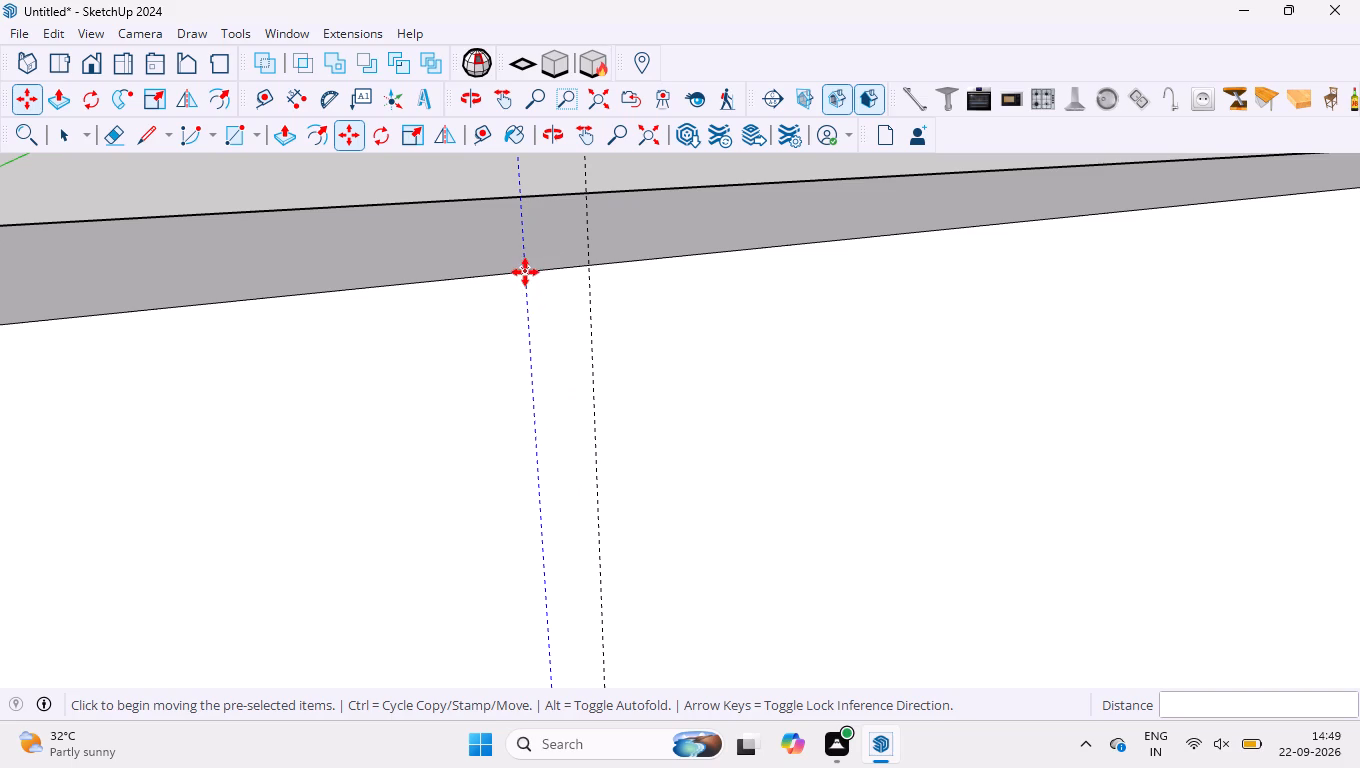
left_click(525, 272)
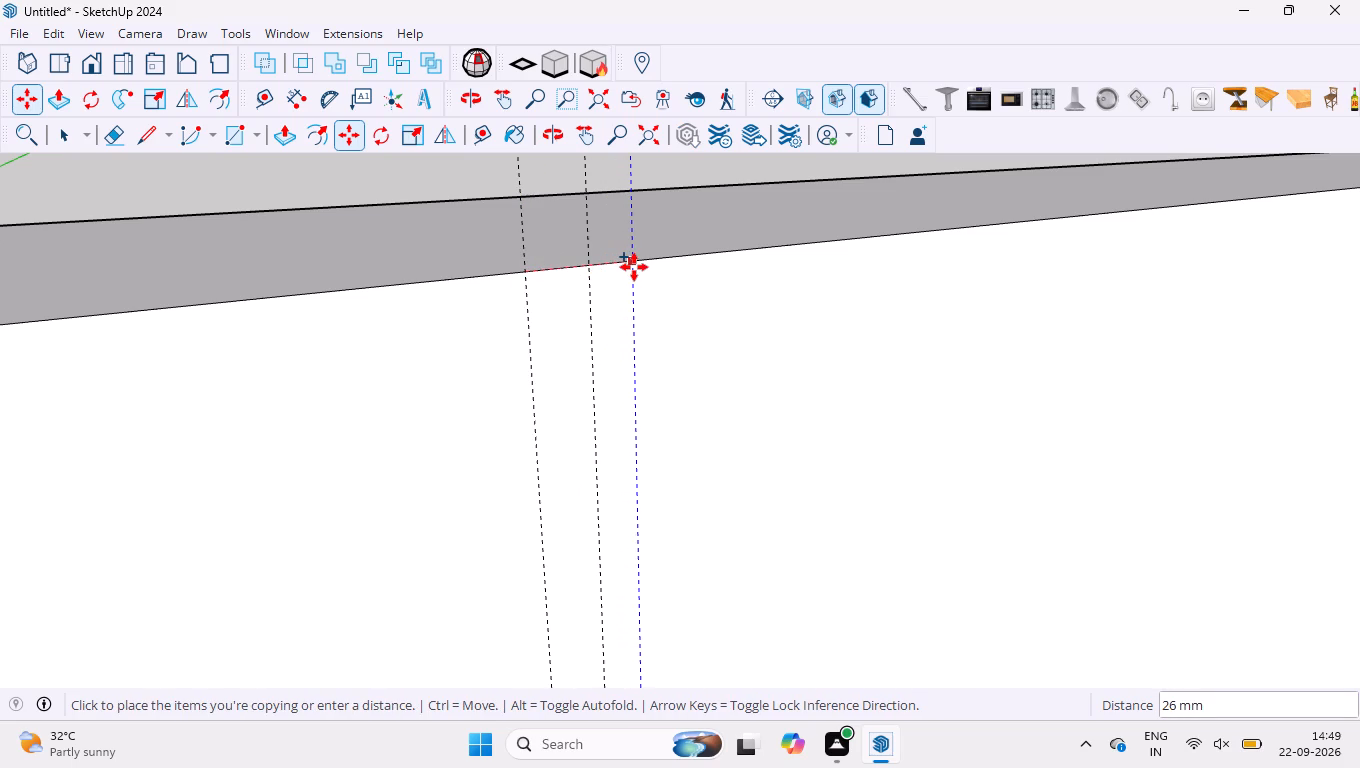
type("30")
key("Return")
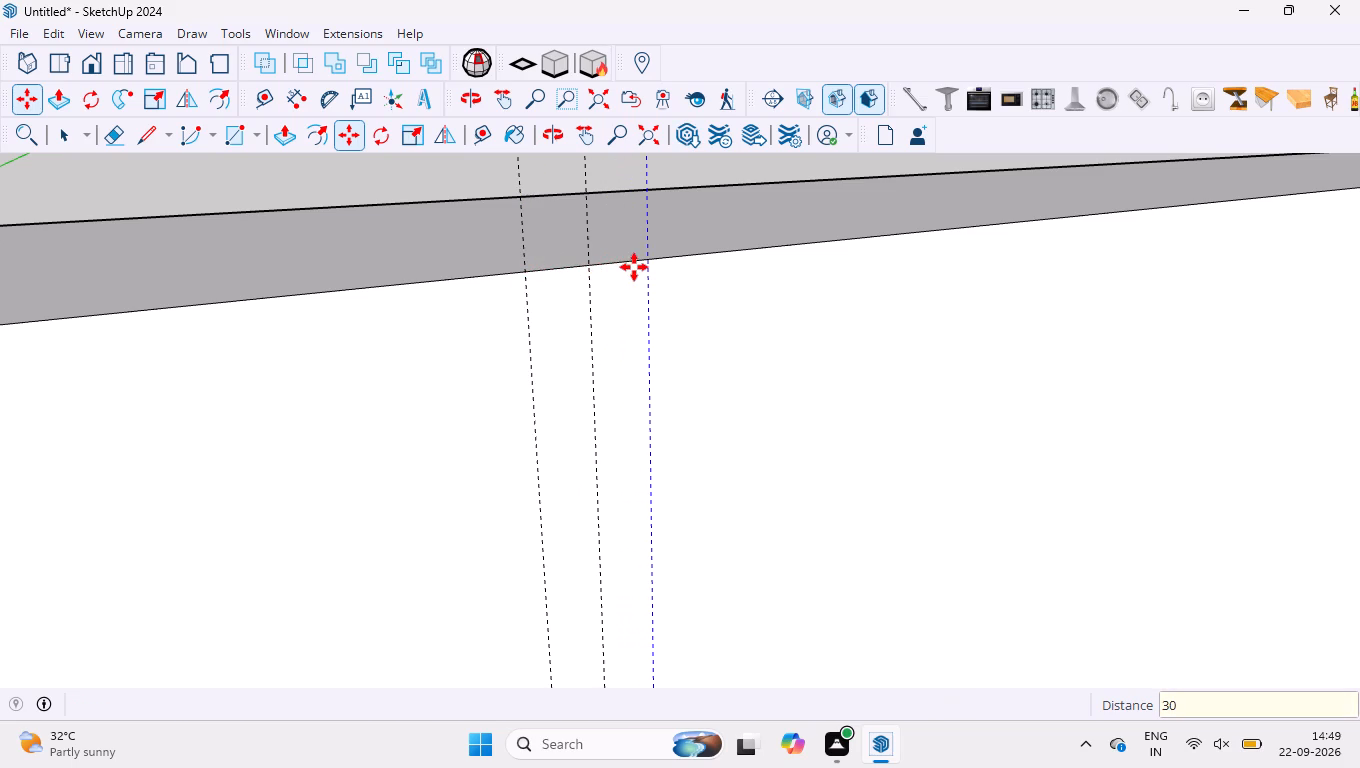
scroll(603, 298, "down", 9)
key("space")
left_click_drag(745, 193, 727, 205)
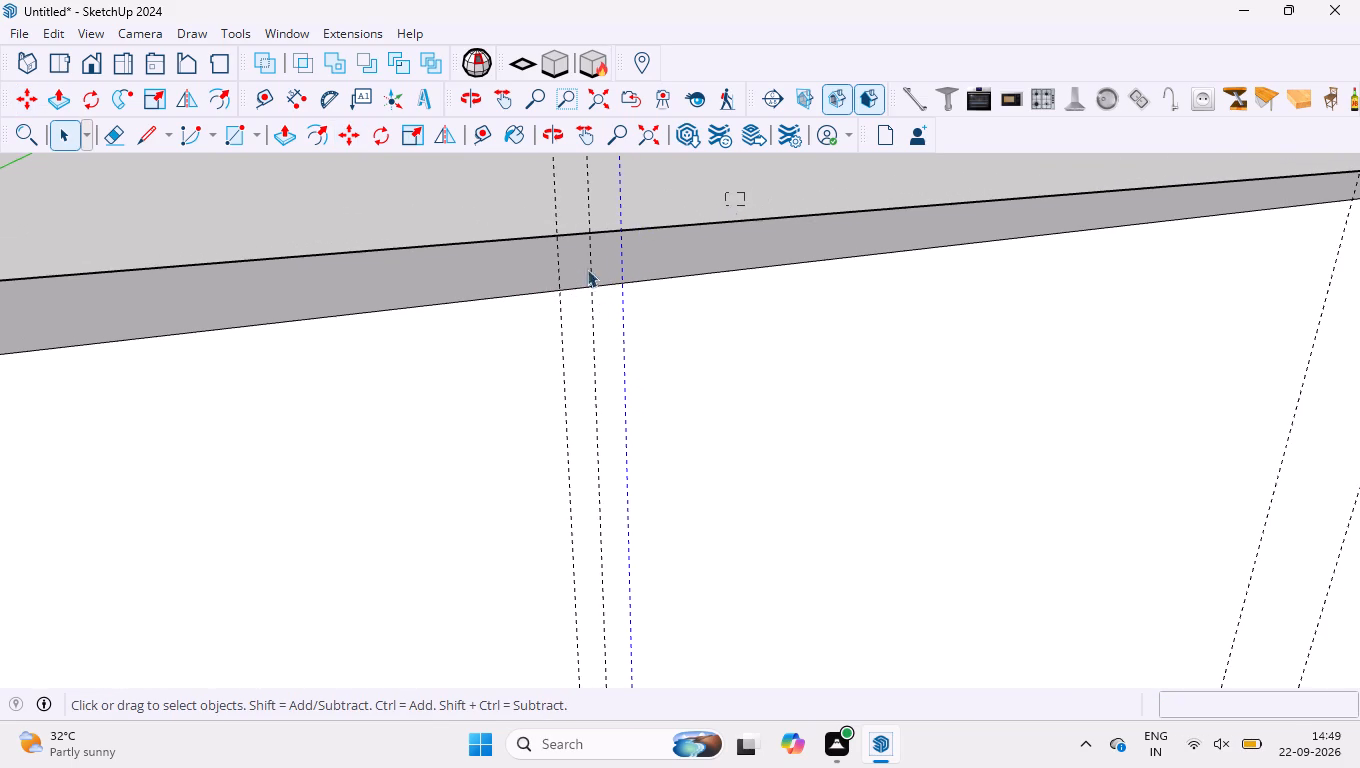
Copy the third vertical guide 4 mm along the wall's top edge toward the slatted wood panel.
scroll(563, 285, "down", 14)
middle_click_drag(1165, 232, 1085, 280)
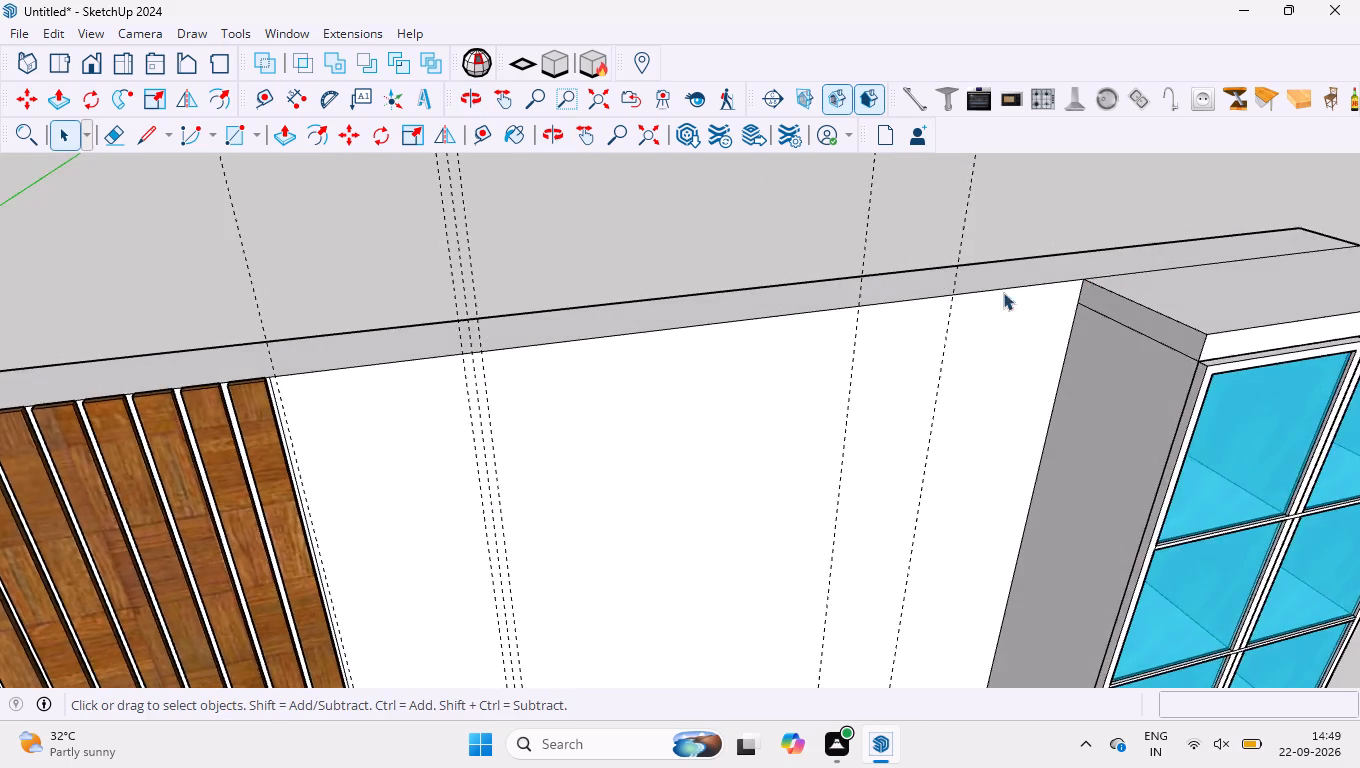
scroll(984, 281, "up", 4)
middle_click_drag(805, 274, 796, 198)
scroll(846, 279, "up", 4)
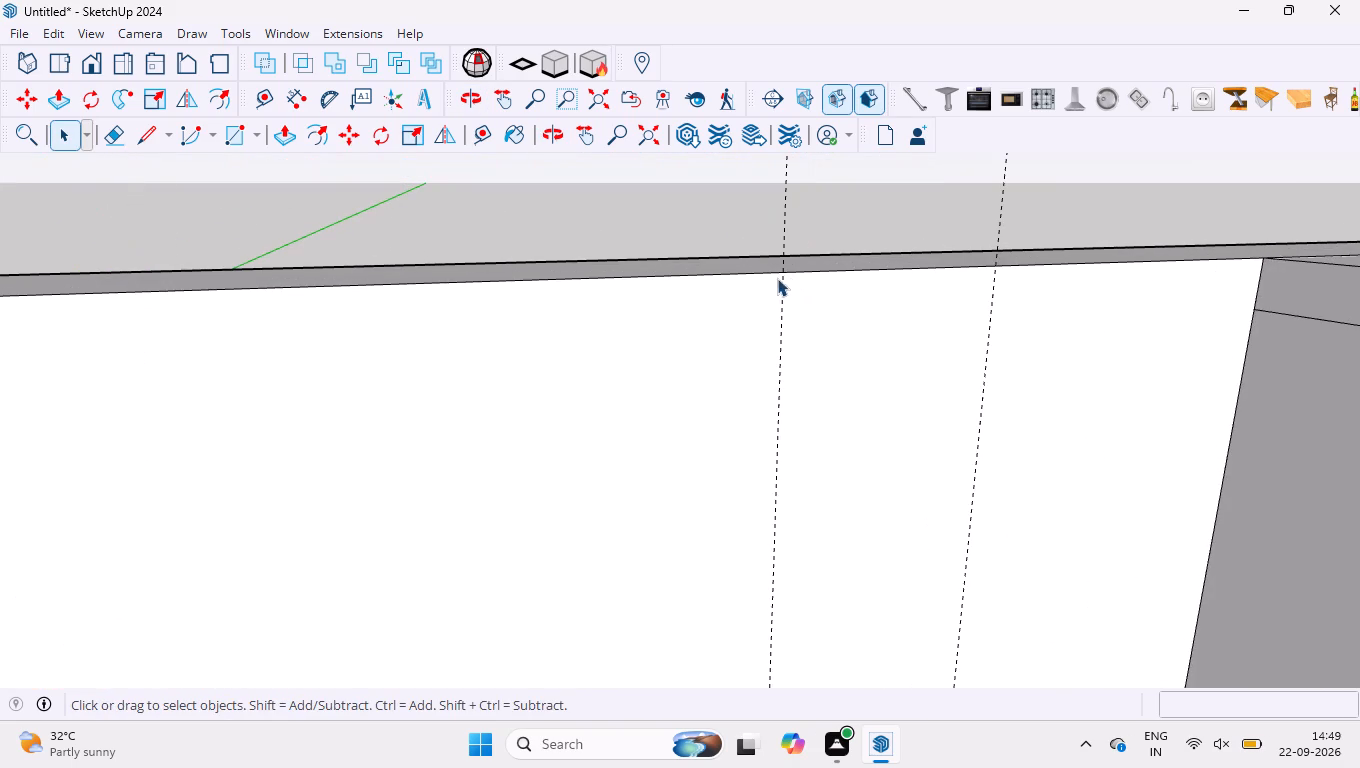
left_click(787, 209)
scroll(778, 258, "up", 8)
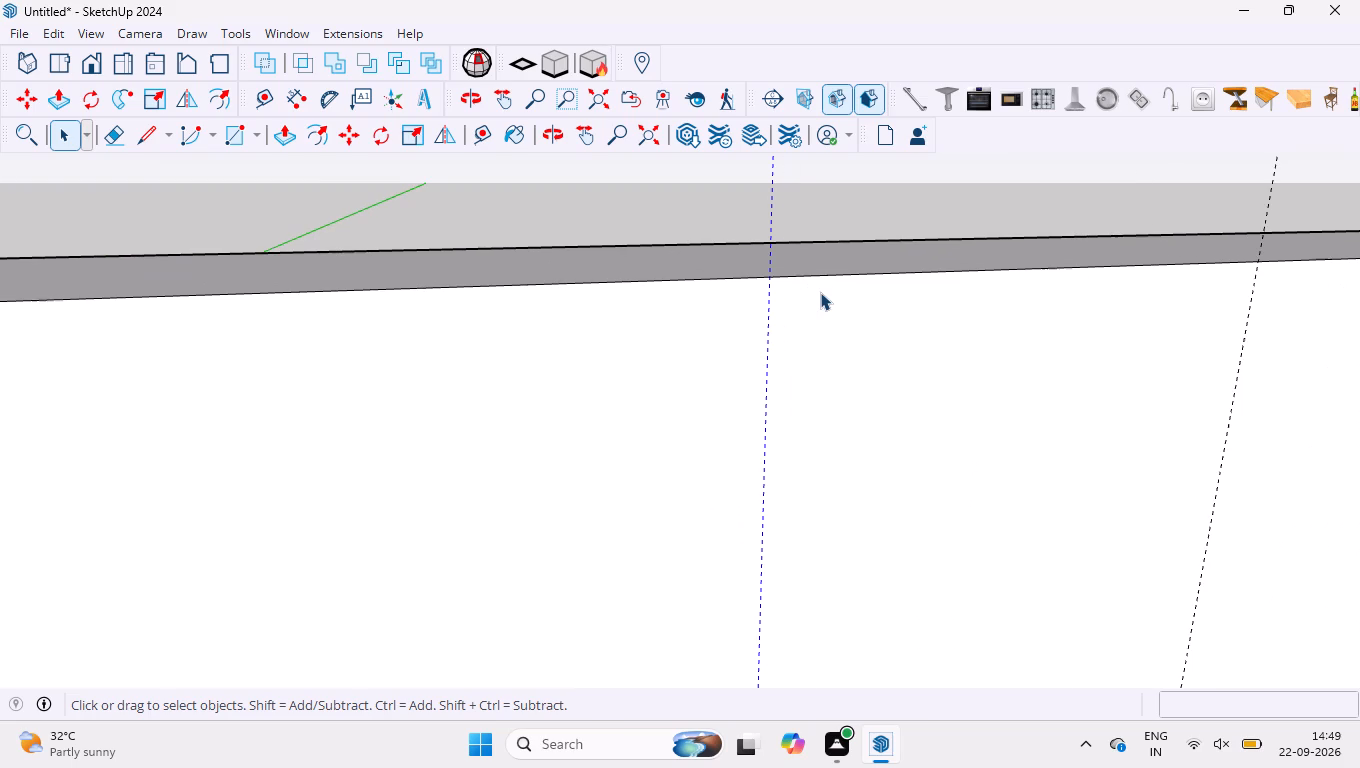
key("space")
key("m")
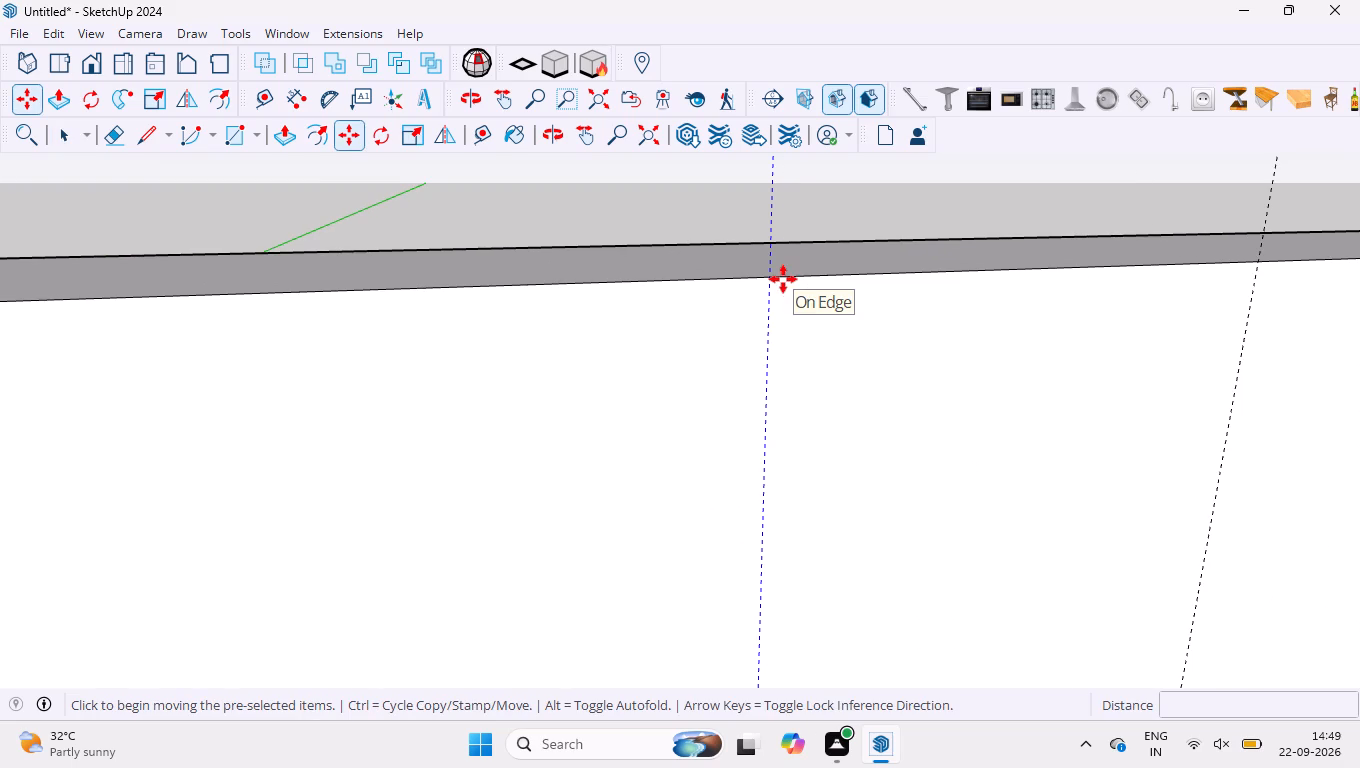
left_click(771, 279)
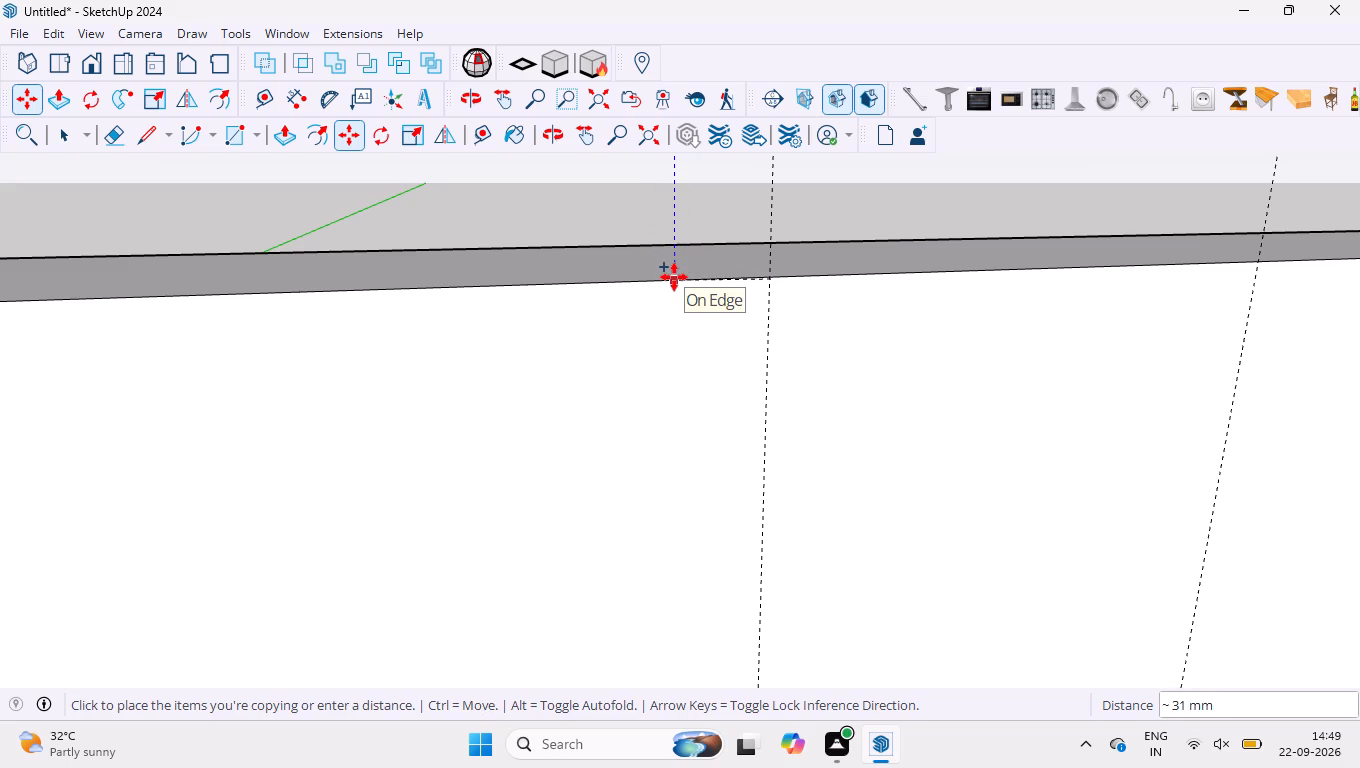
key("4")
key("Return")
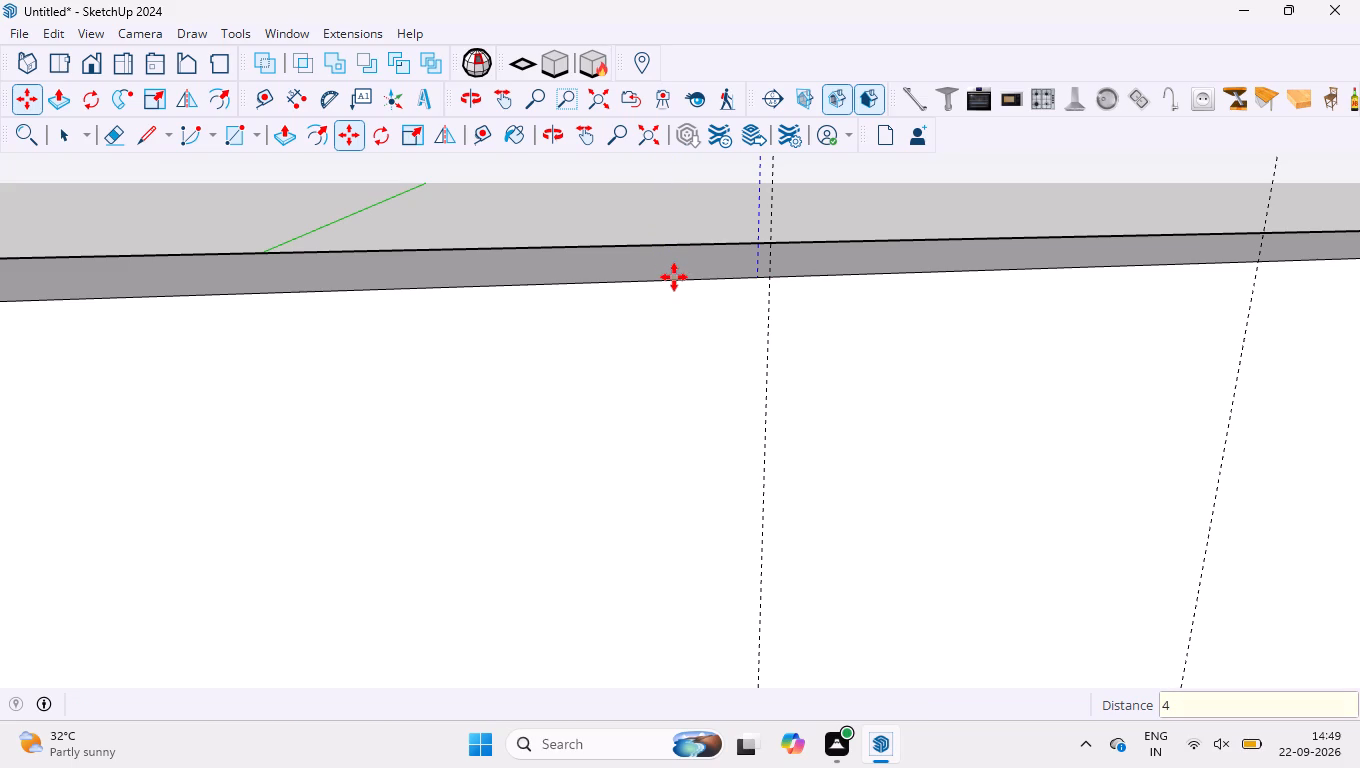
Move the new guide copy about 3 mm so it sits on the wall's top edge.
scroll(760, 244, "up", 4)
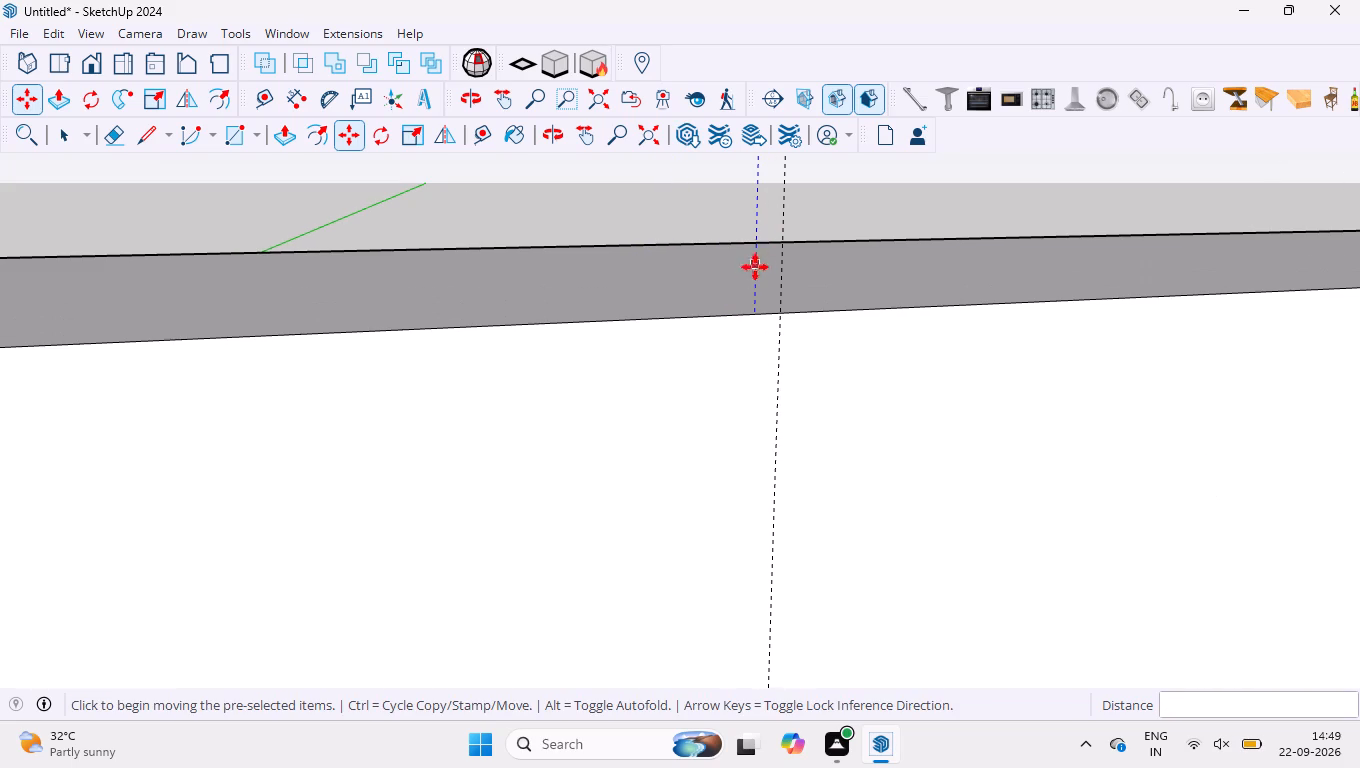
scroll(757, 296, "up", 5)
middle_click_drag(730, 298, 772, 450)
left_click(770, 381)
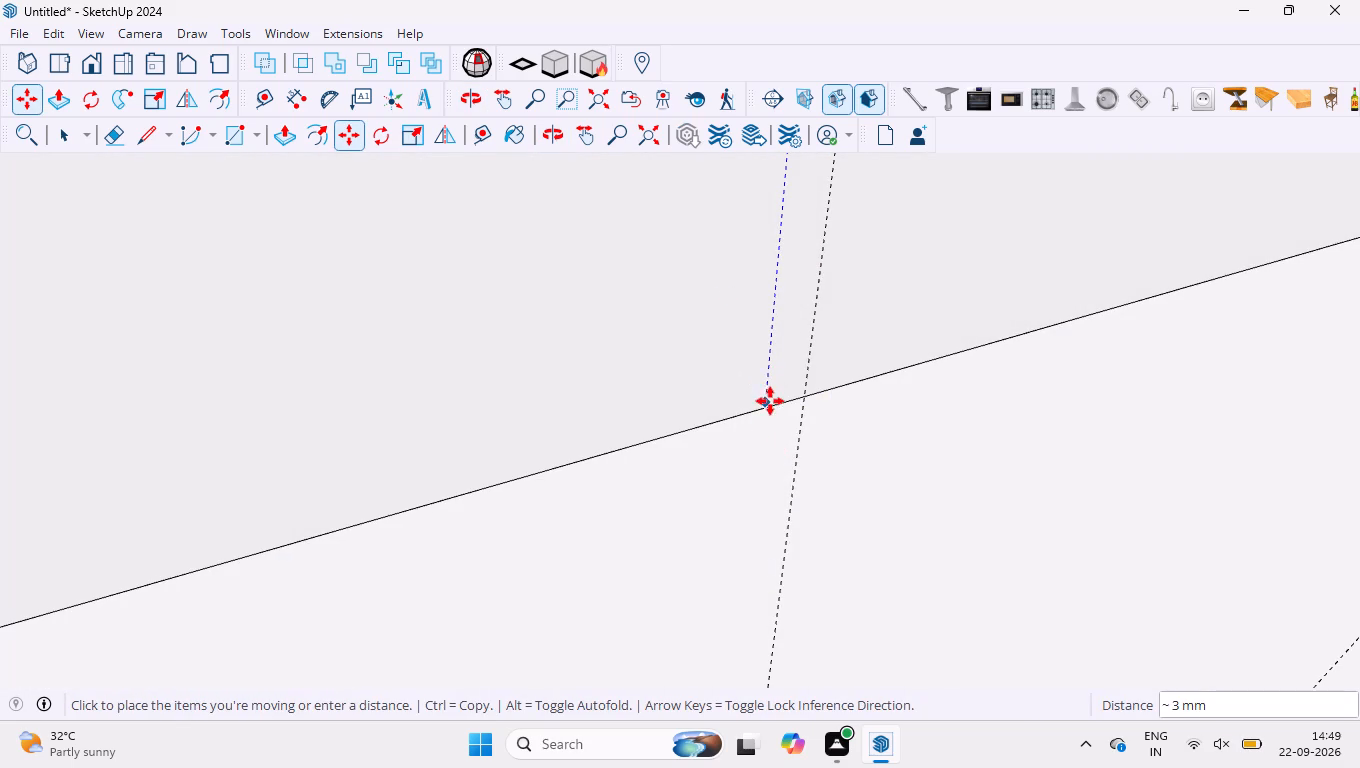
left_click(770, 404)
Copy the repositioned guide 8 mm along the wall's top edge toward the display cabinet.
scroll(759, 382, "down", 4)
middle_click_drag(851, 429, 810, 436)
left_click(760, 409)
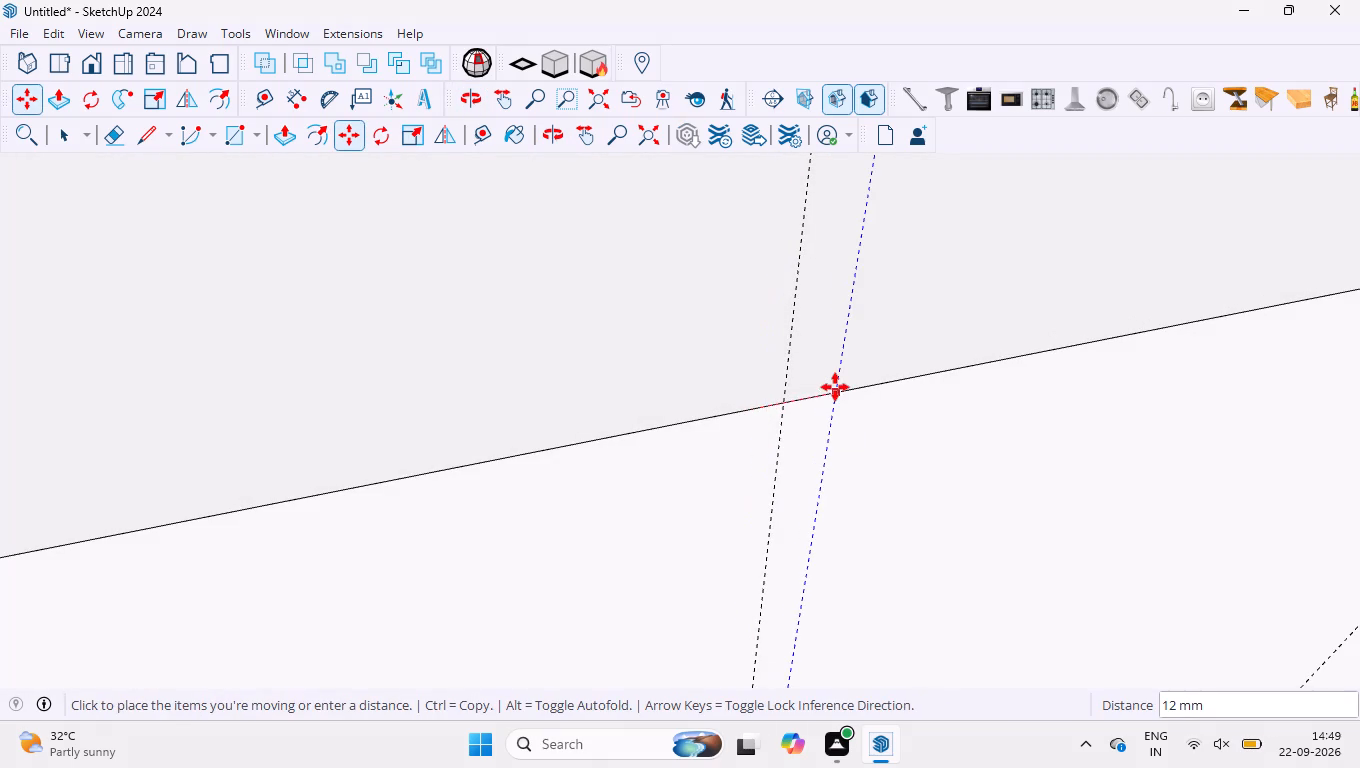
key("4")
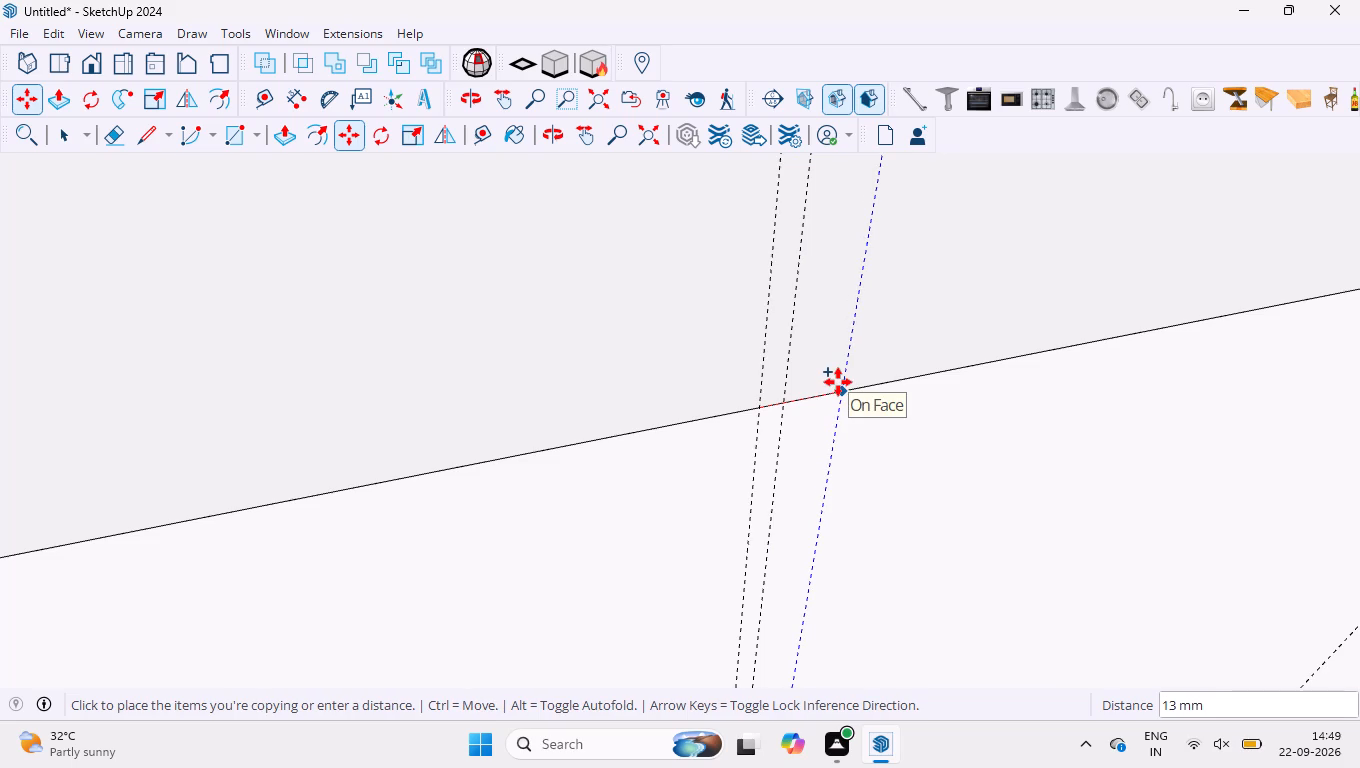
key("BackSpace")
key("8")
key("Return")
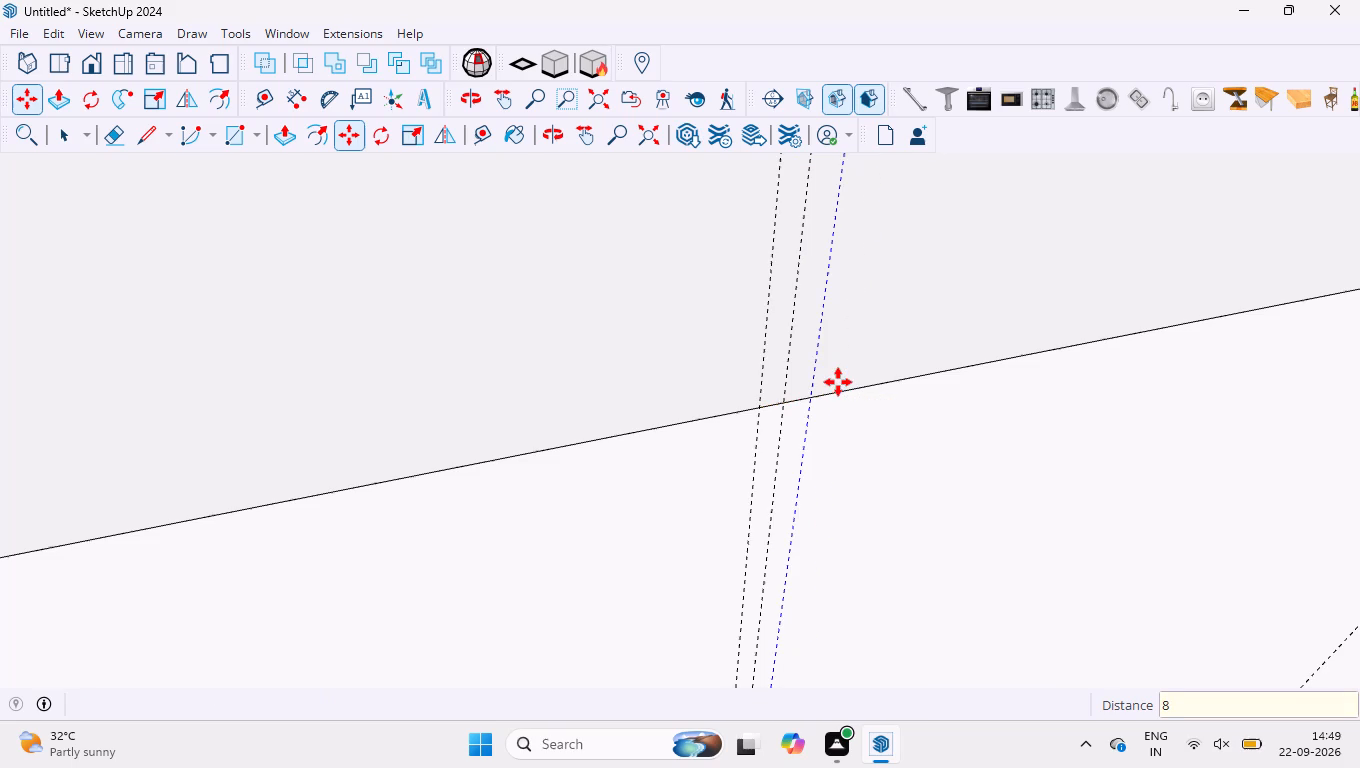
scroll(569, 454, "down", 6)
scroll(732, 349, "down", 5)
scroll(643, 312, "down", 5)
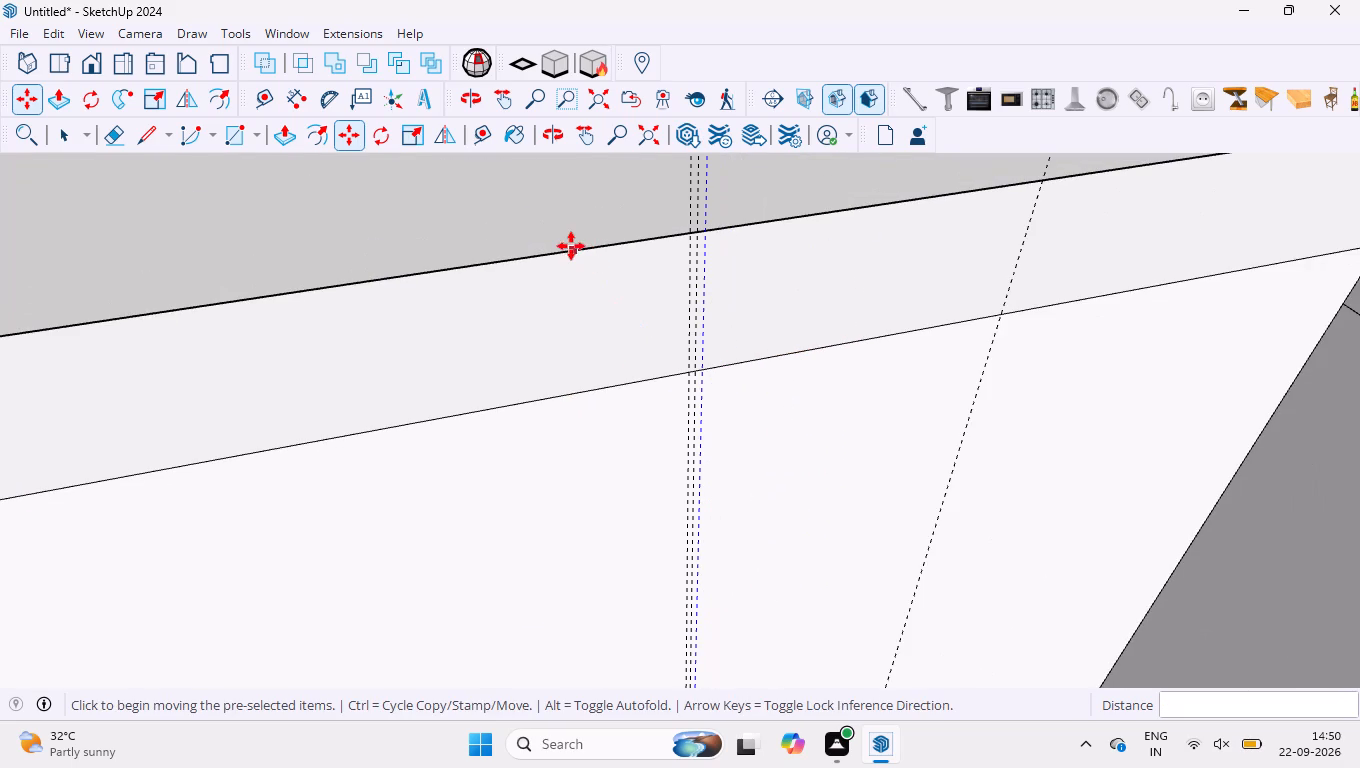
key("space")
left_click(554, 198)
Delete the middle guide of the three closely spaced vertical guides at the centre of the plain wall panel.
scroll(611, 322, "down", 10)
middle_click_drag(806, 352, 800, 345)
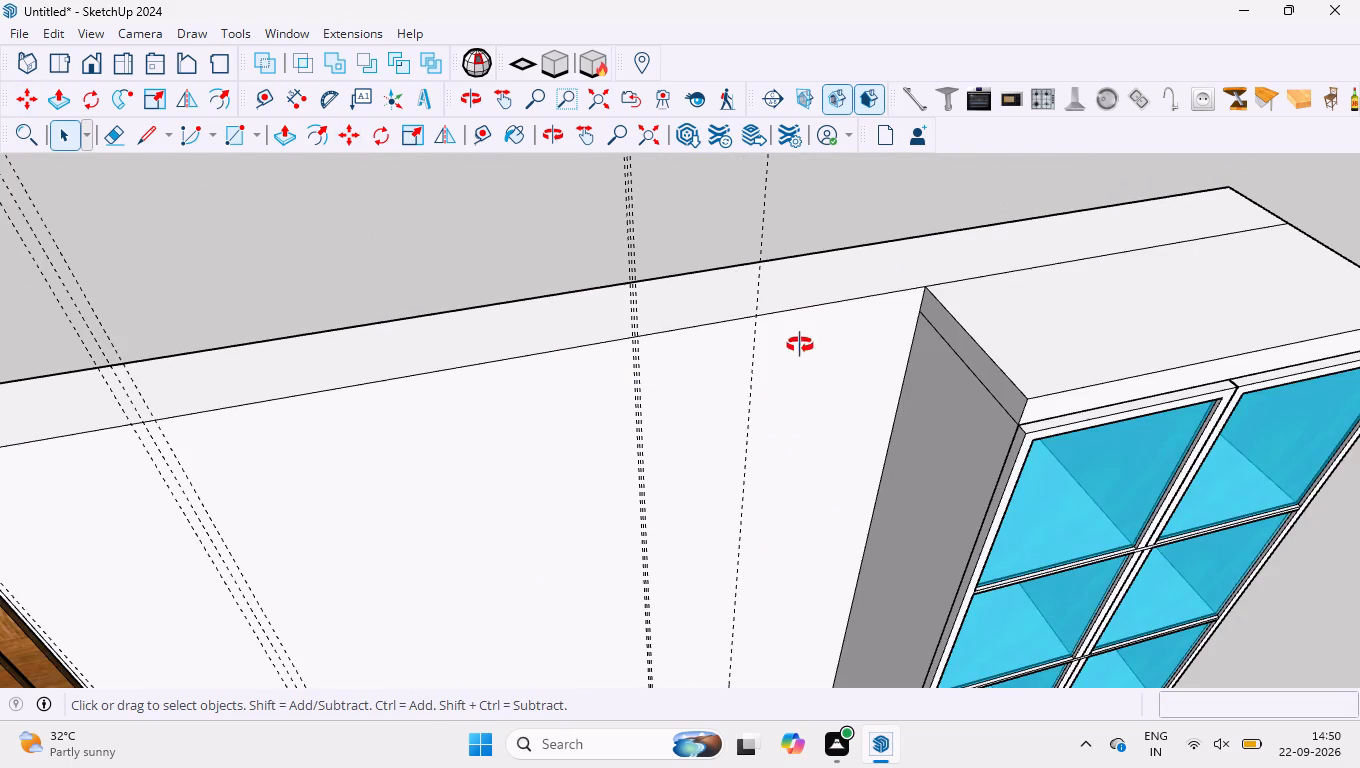
middle_click_drag(800, 345, 755, 281)
scroll(616, 270, "up", 13)
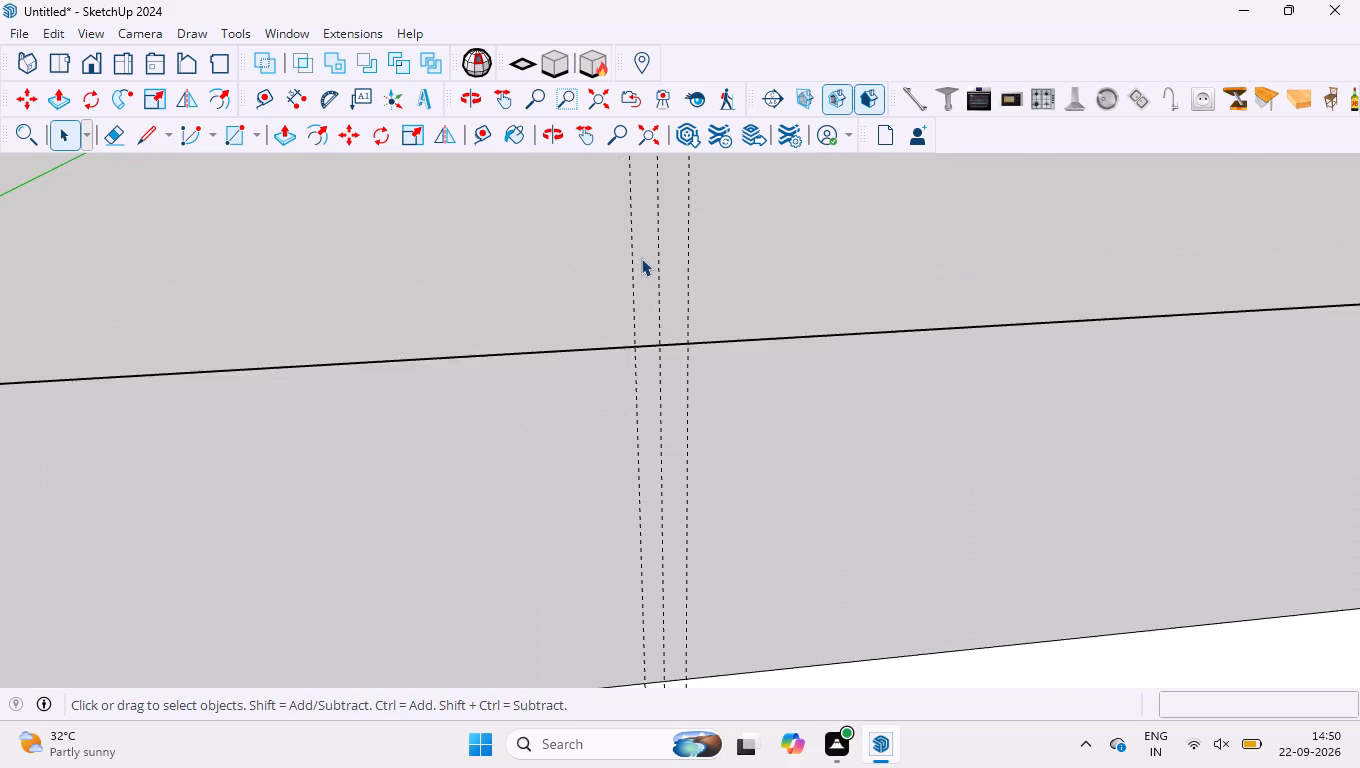
scroll(642, 259, "up", 3)
scroll(624, 222, "down", 4)
left_click(629, 271)
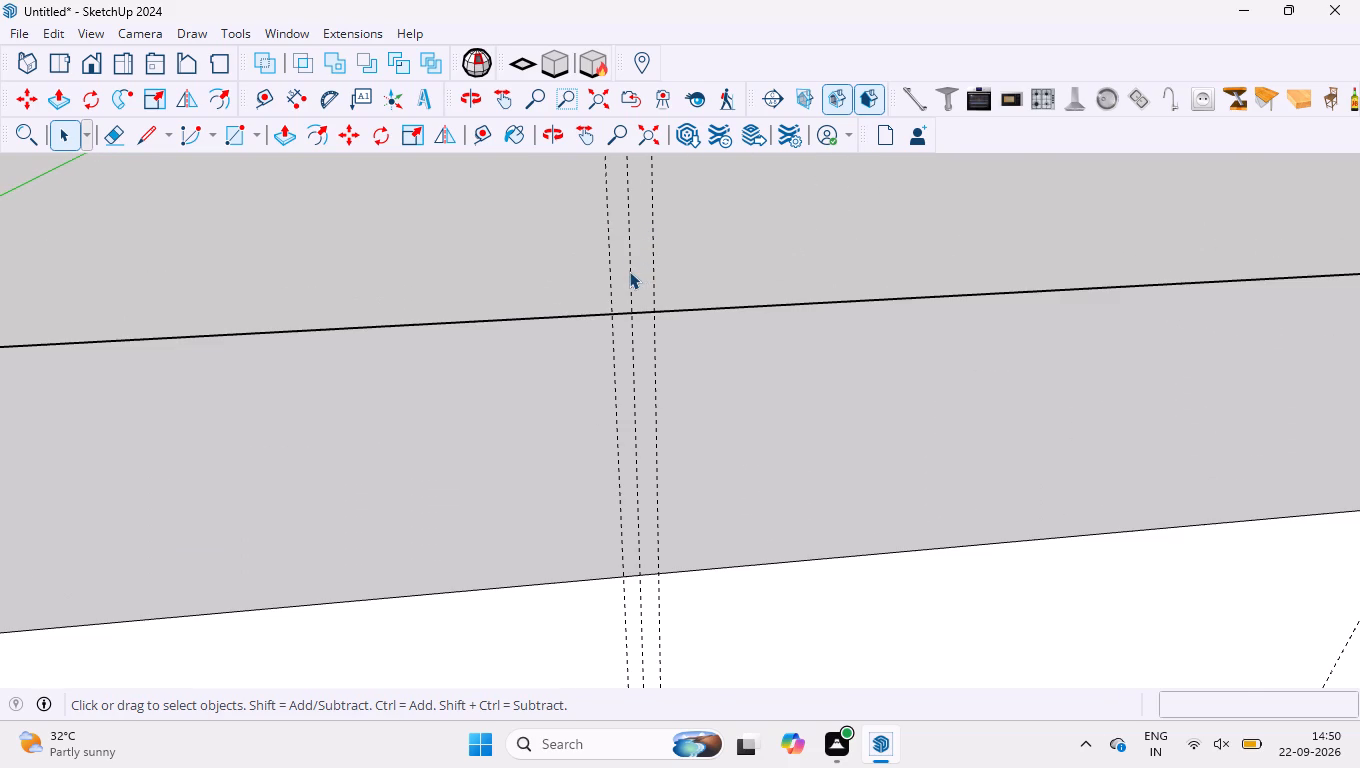
key("Delete")
Delete the middle guide of the three vertical guides nearer the slatted wood panel.
scroll(643, 261, "down", 9)
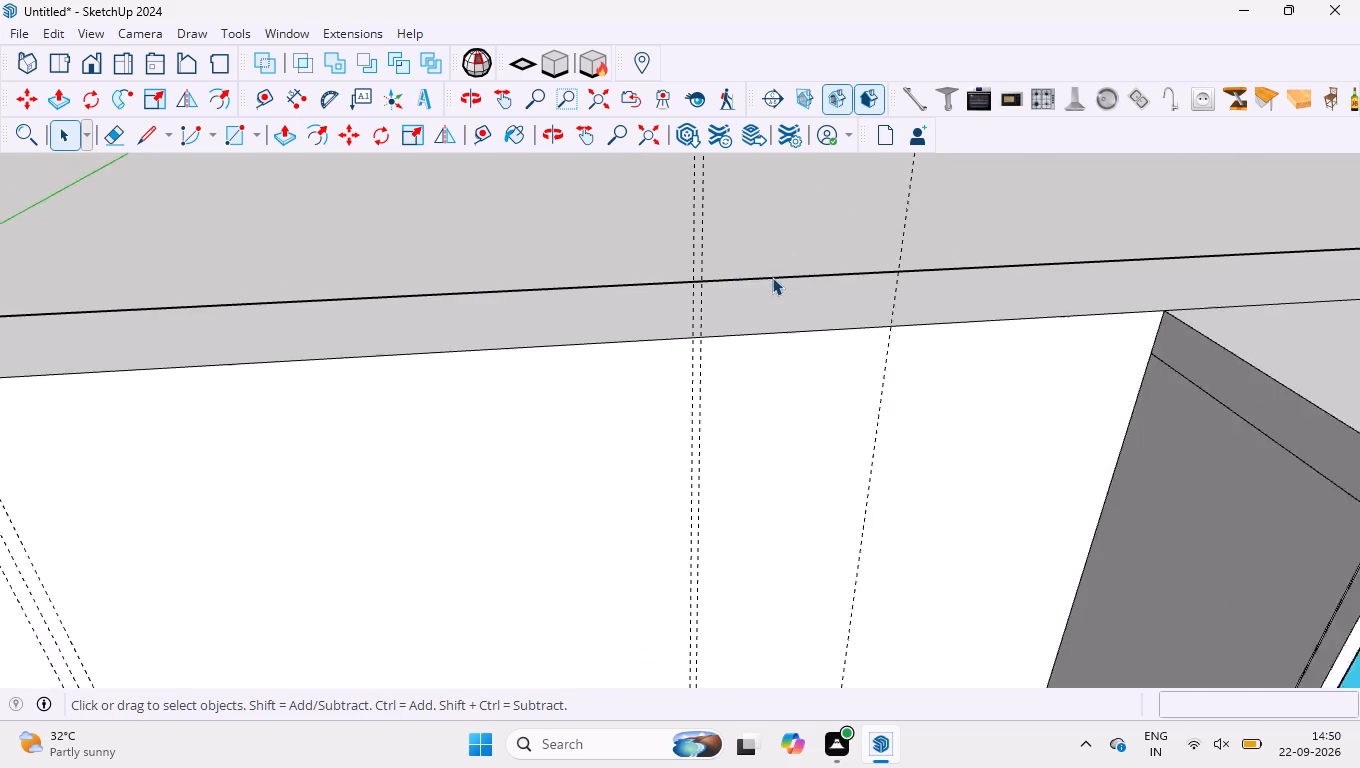
scroll(689, 322, "down", 4)
scroll(259, 279, "up", 7)
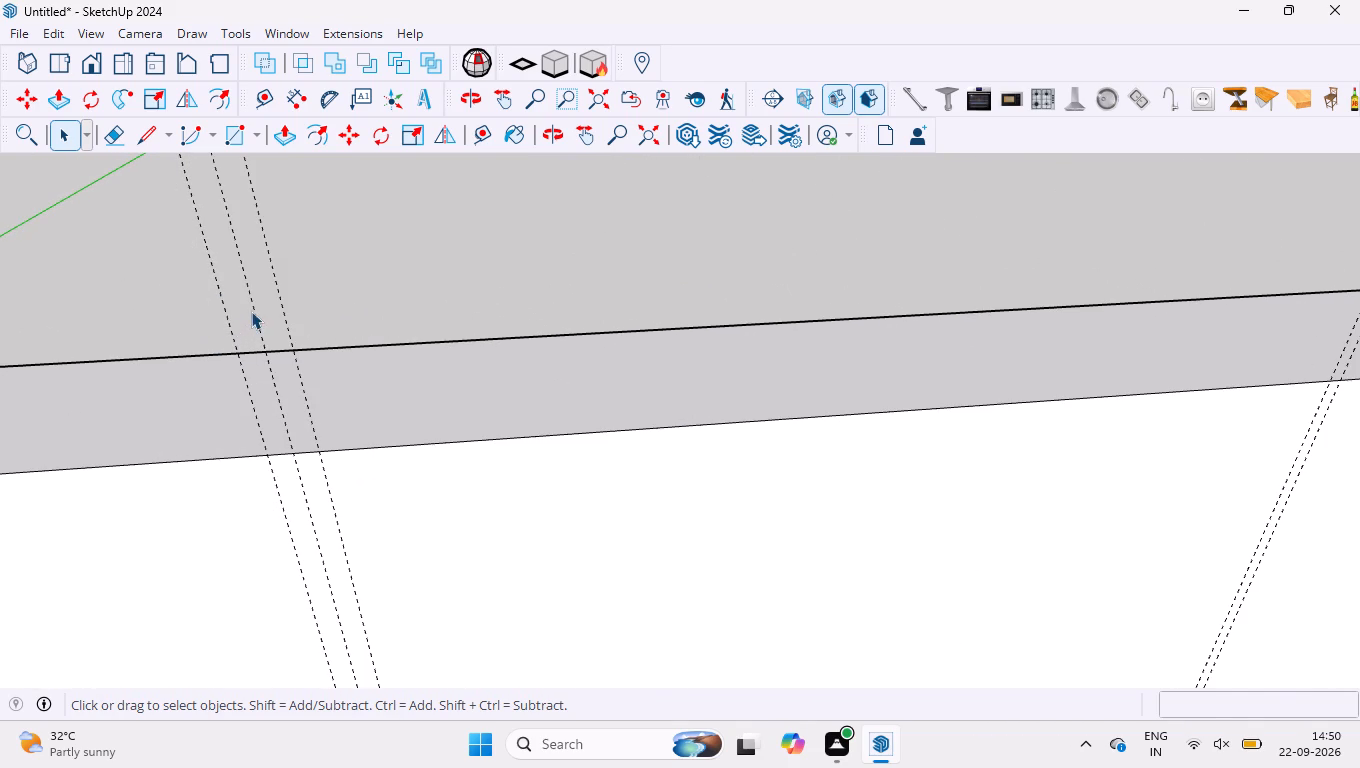
left_click(252, 308)
key("Delete")
Copy the single vertical guide nearest the display cabinet 4 mm along the wall's top edge toward the cabinet.
scroll(263, 272, "down", 1)
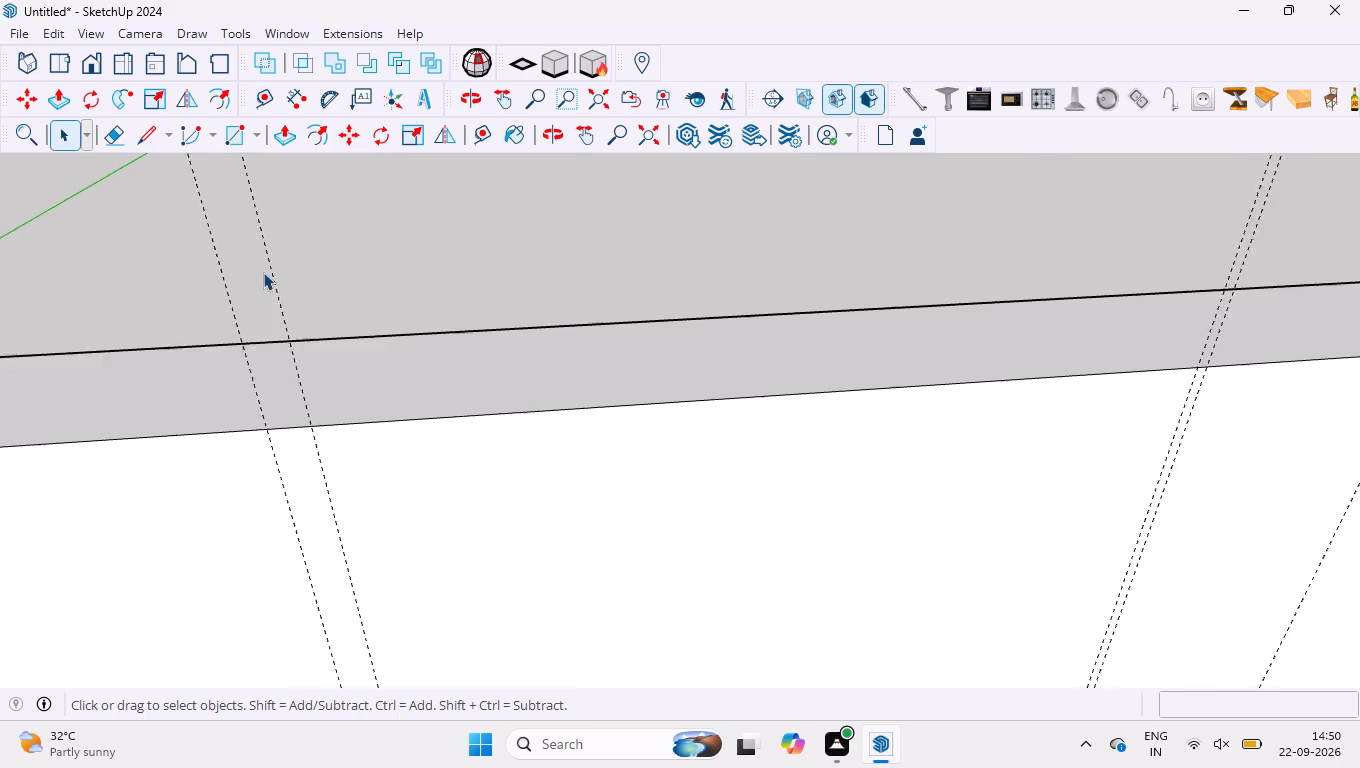
scroll(263, 272, "down", 6)
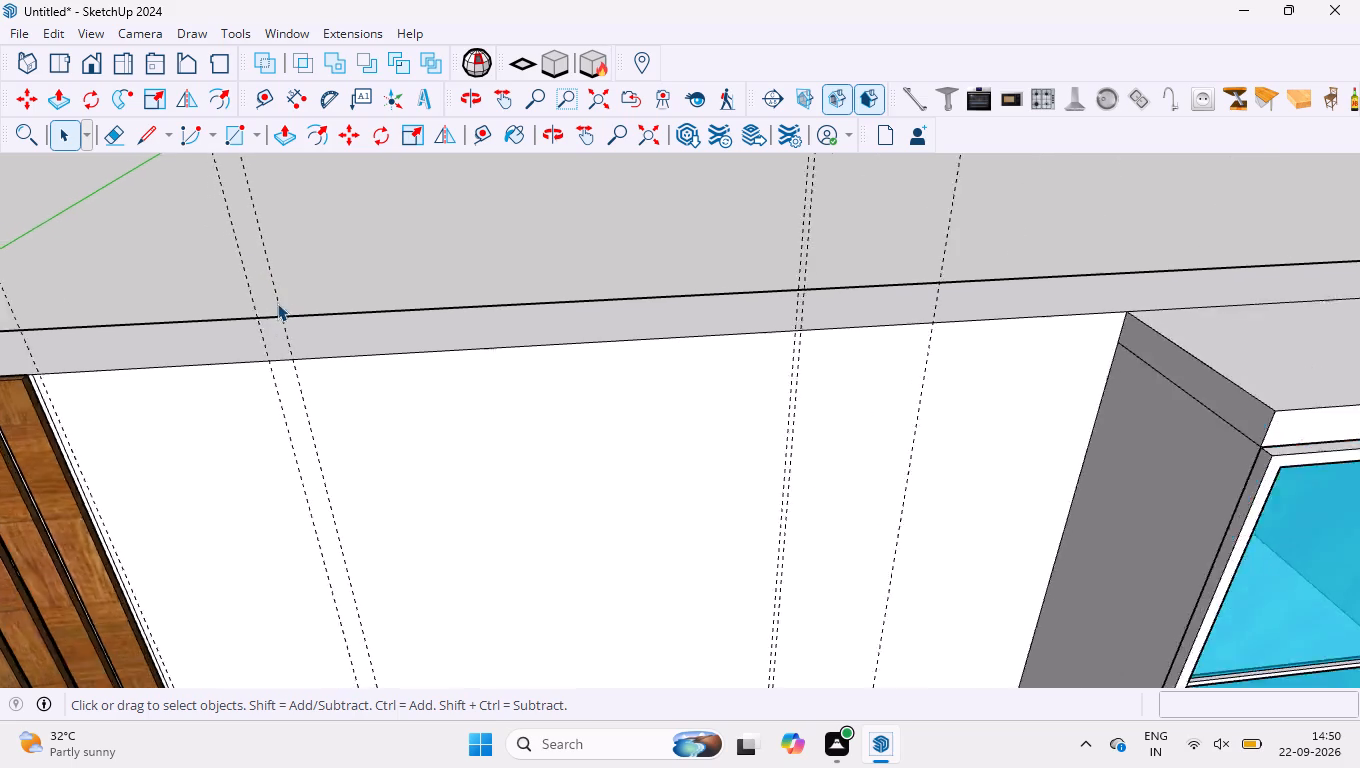
scroll(277, 303, "down", 2)
scroll(705, 359, "up", 3)
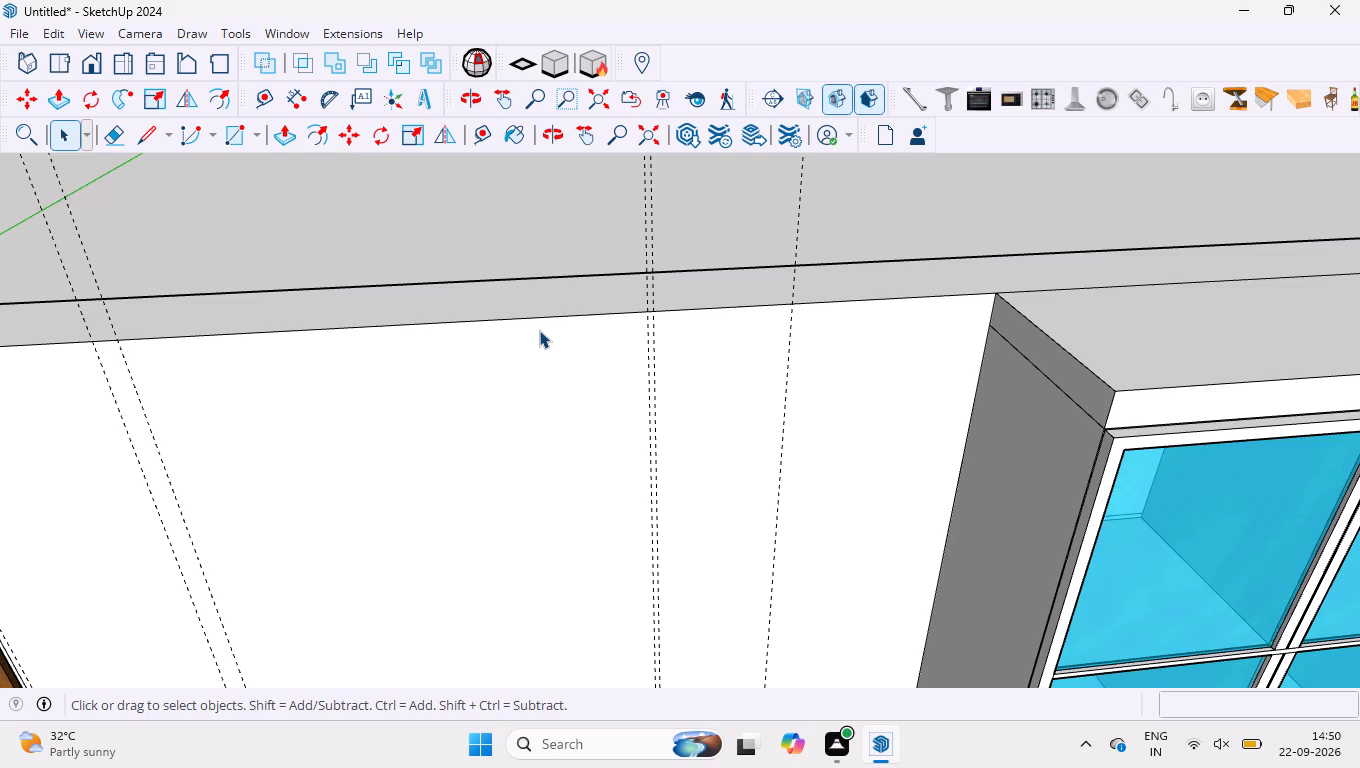
scroll(539, 323, "down", 2)
scroll(909, 337, "up", 3)
scroll(767, 311, "up", 7)
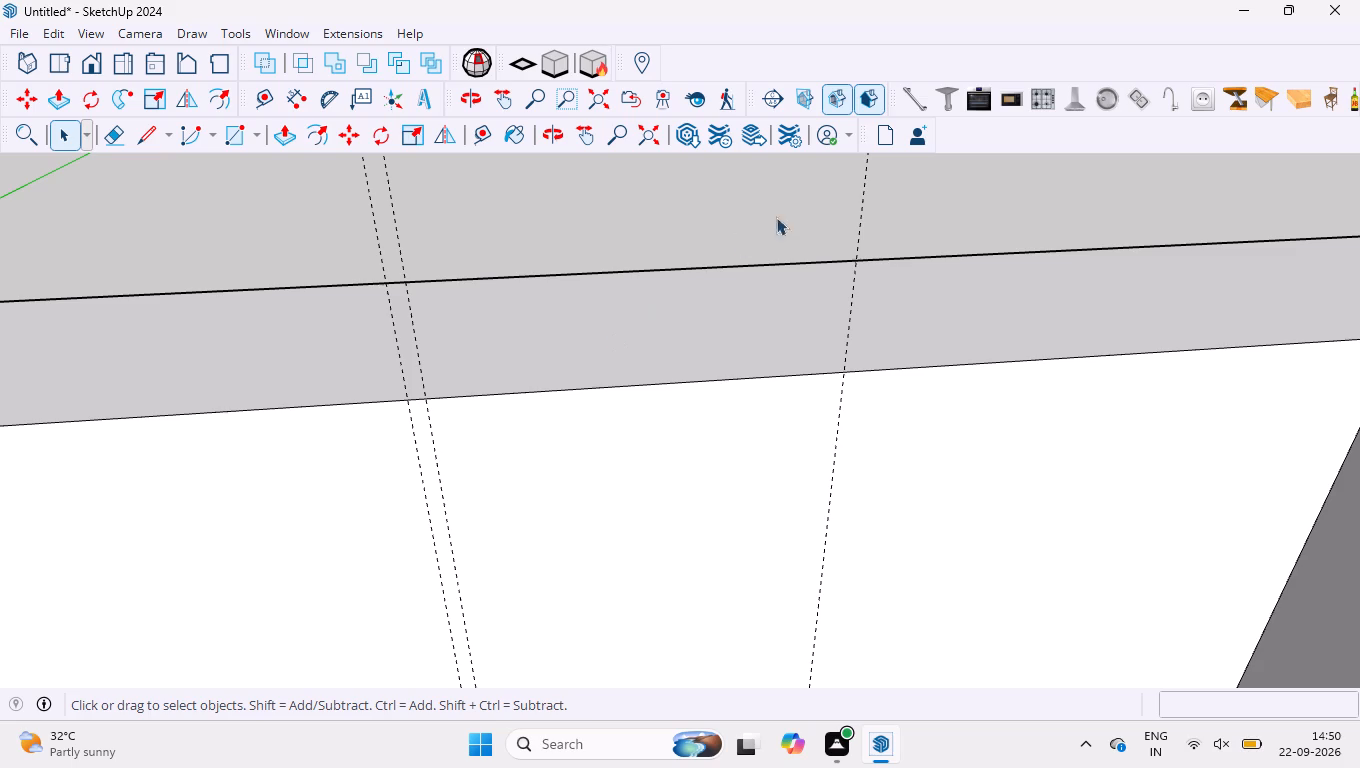
left_click_drag(872, 204, 849, 221)
left_click(862, 211)
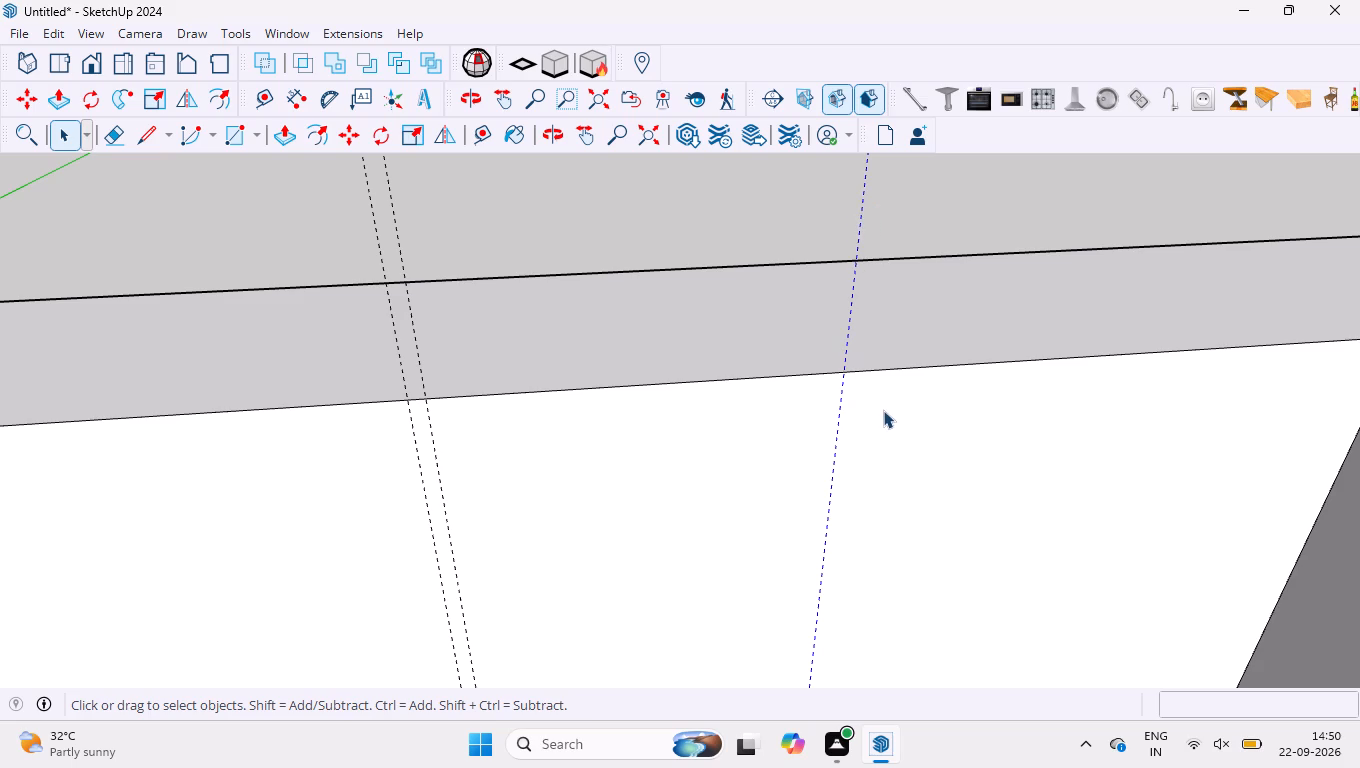
key("m")
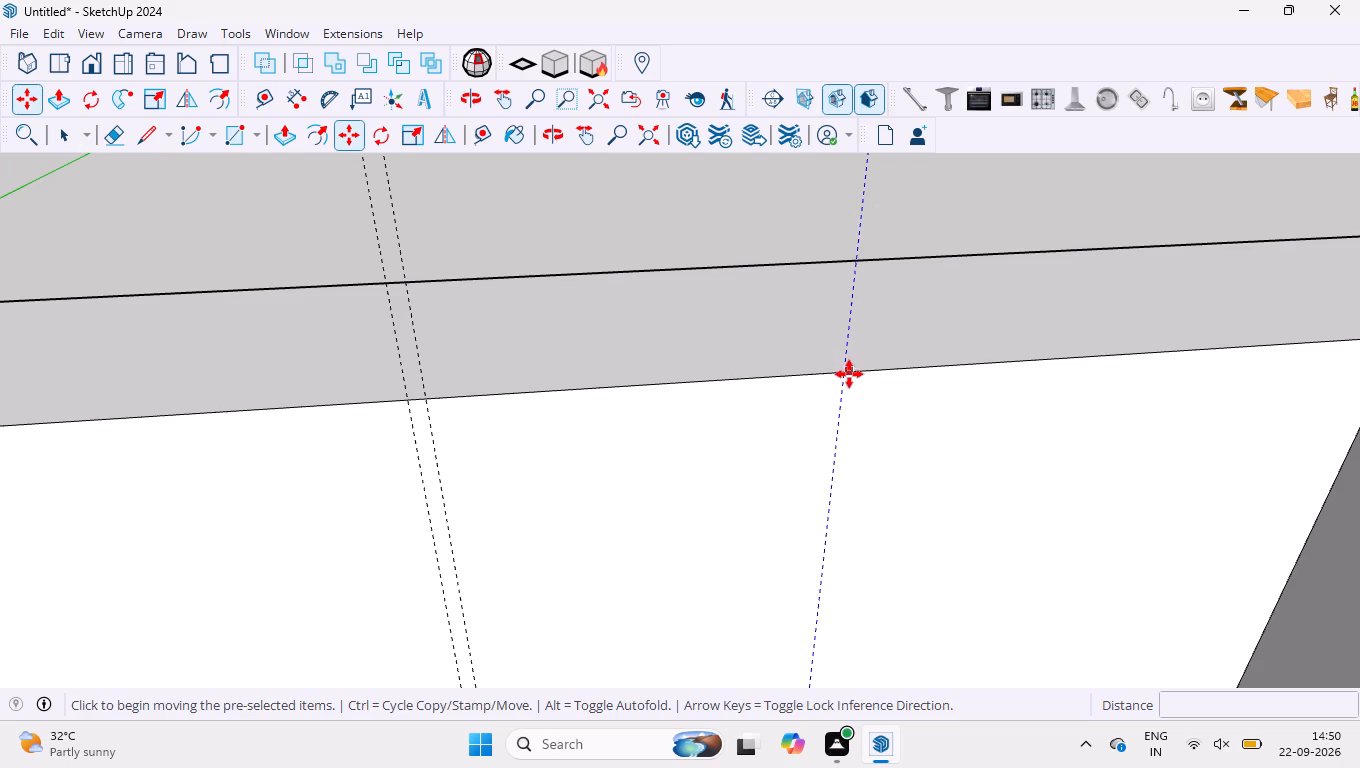
scroll(852, 385, "up", 5)
middle_click_drag(834, 370, 840, 288)
scroll(840, 400, "up", 5)
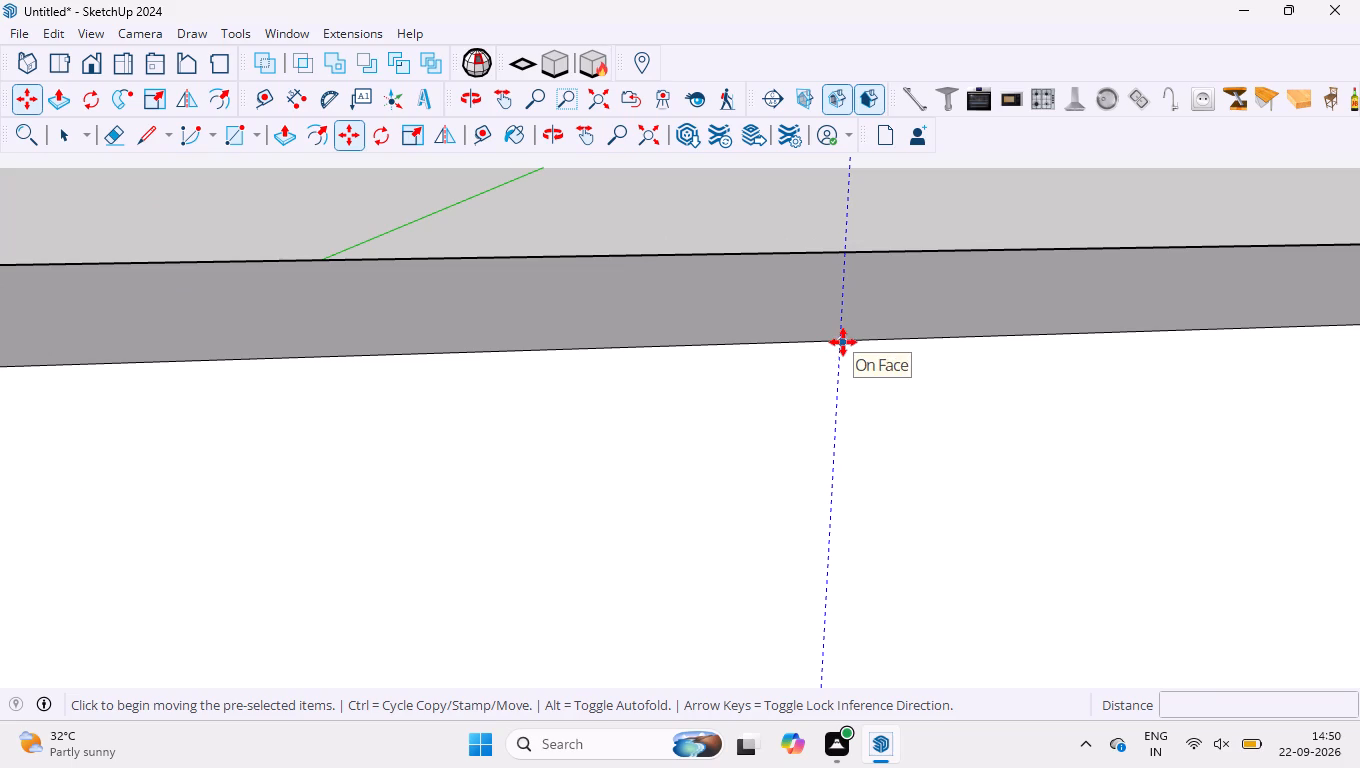
left_click(843, 342)
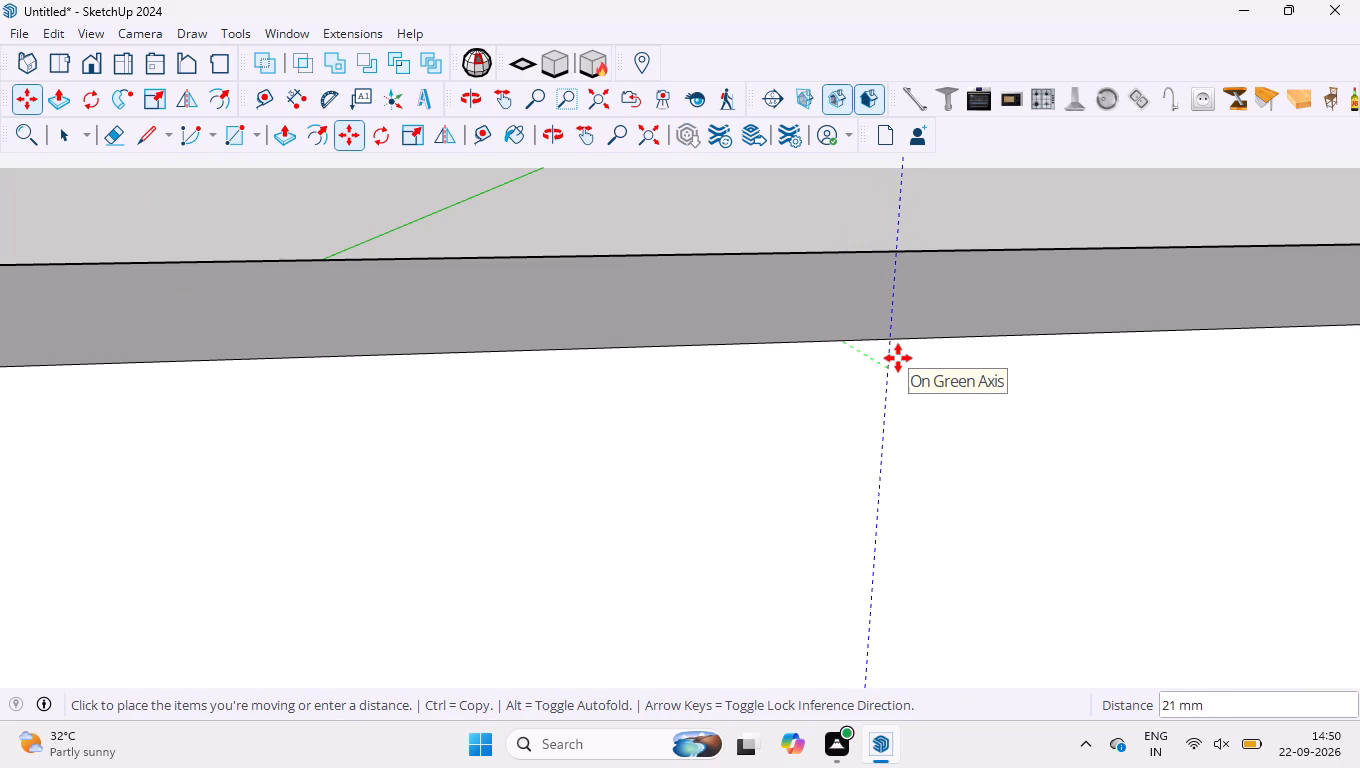
key("4")
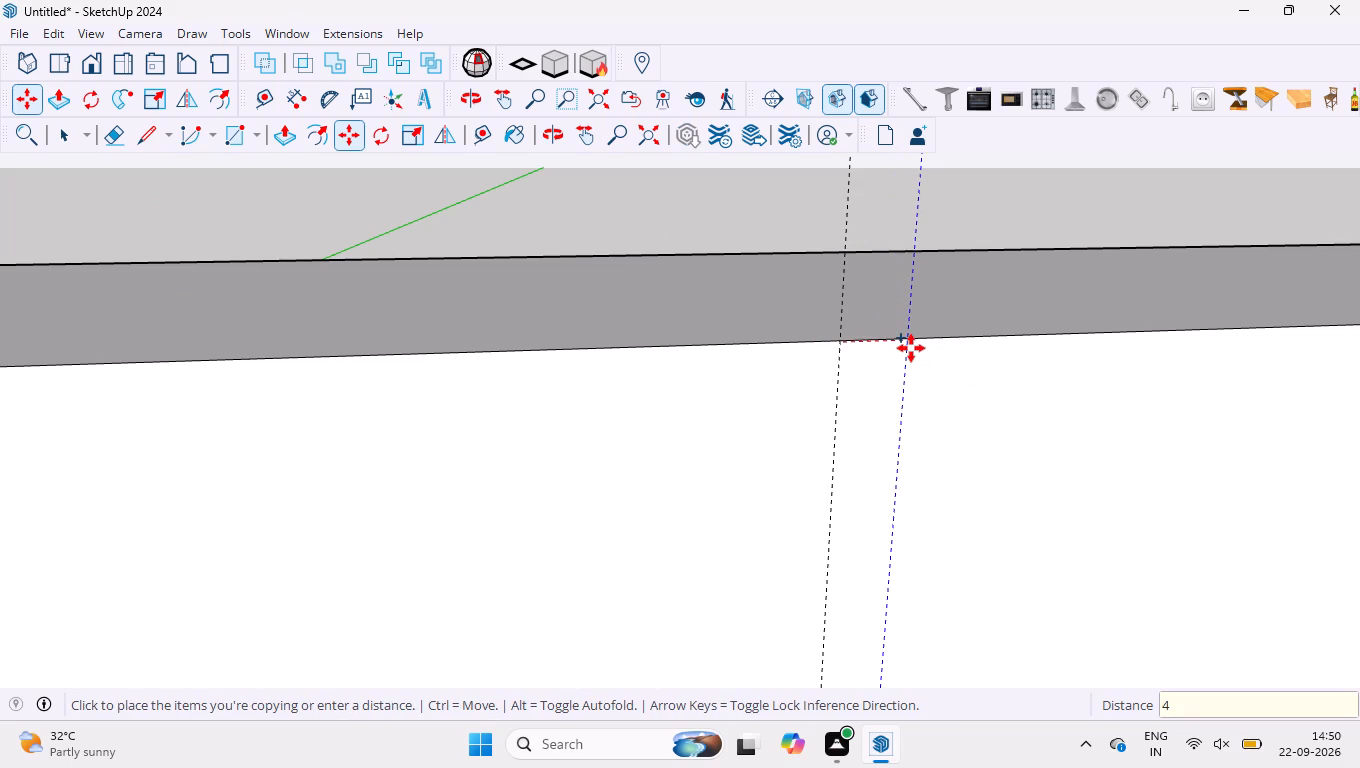
key("Return")
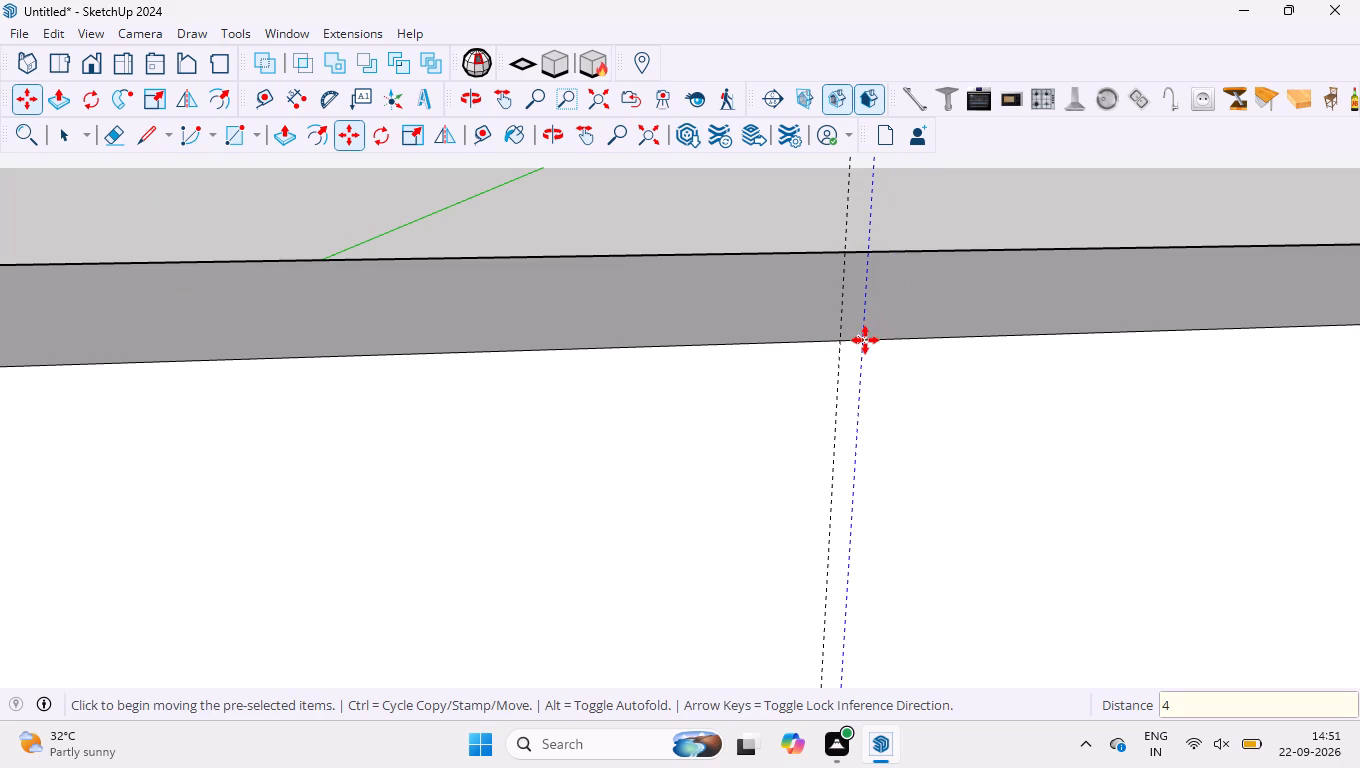
Copy the new guide 8 mm along the wall's top edge toward the slatted wood panel.
left_click(863, 339)
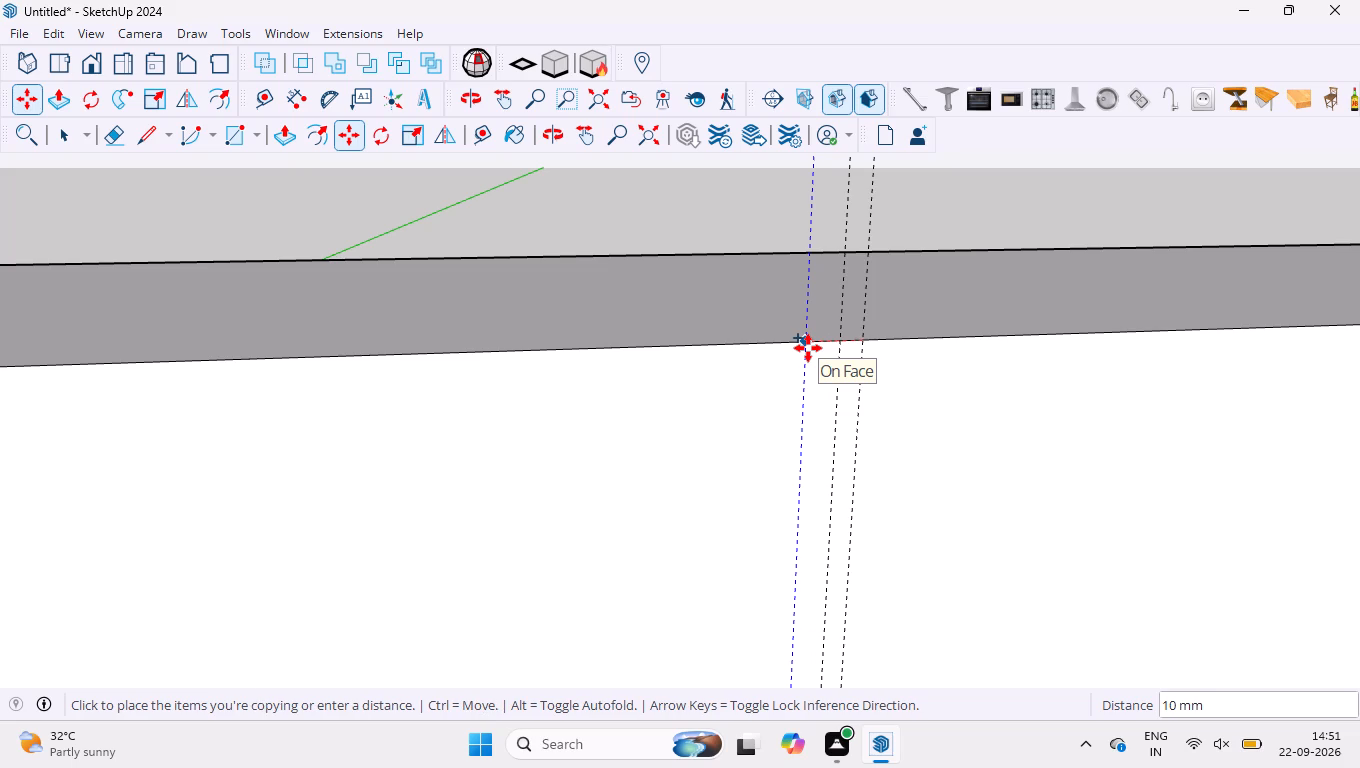
key("8")
key("Return")
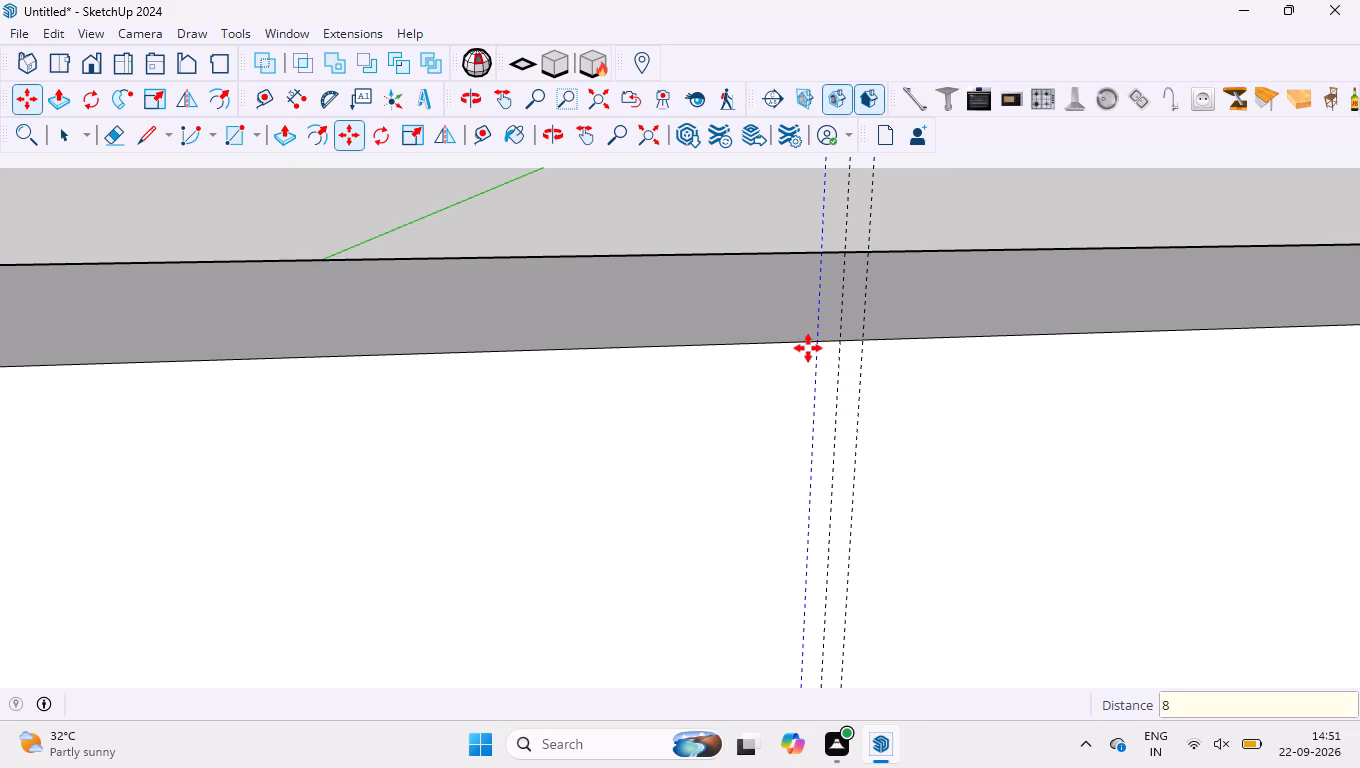
Delete the middle guide of the three vertical guides nearest the display cabinet.
key("space")
left_click(841, 216)
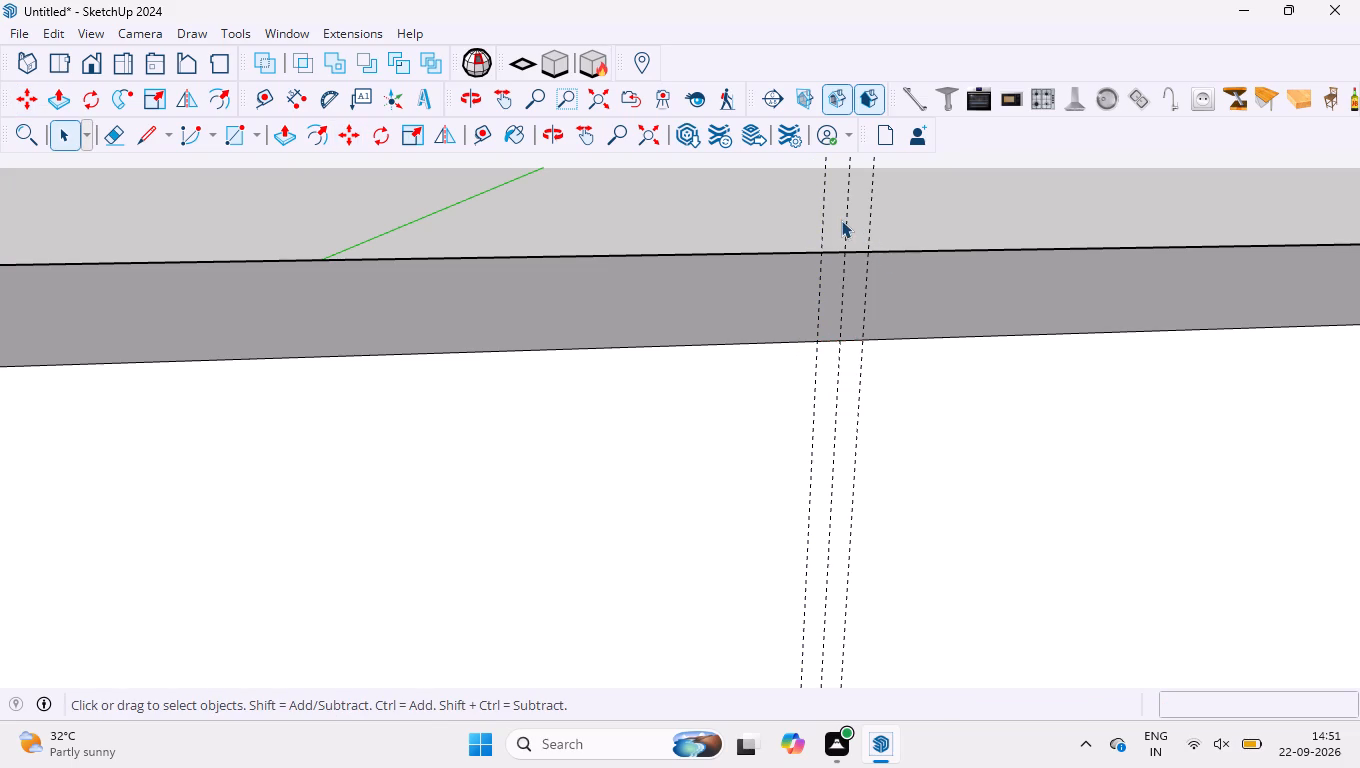
left_click(844, 224)
key("Delete")
Draw an 8 mm by 2660 mm full-height rectangle between the two guides nearest the display cabinet.
key("r")
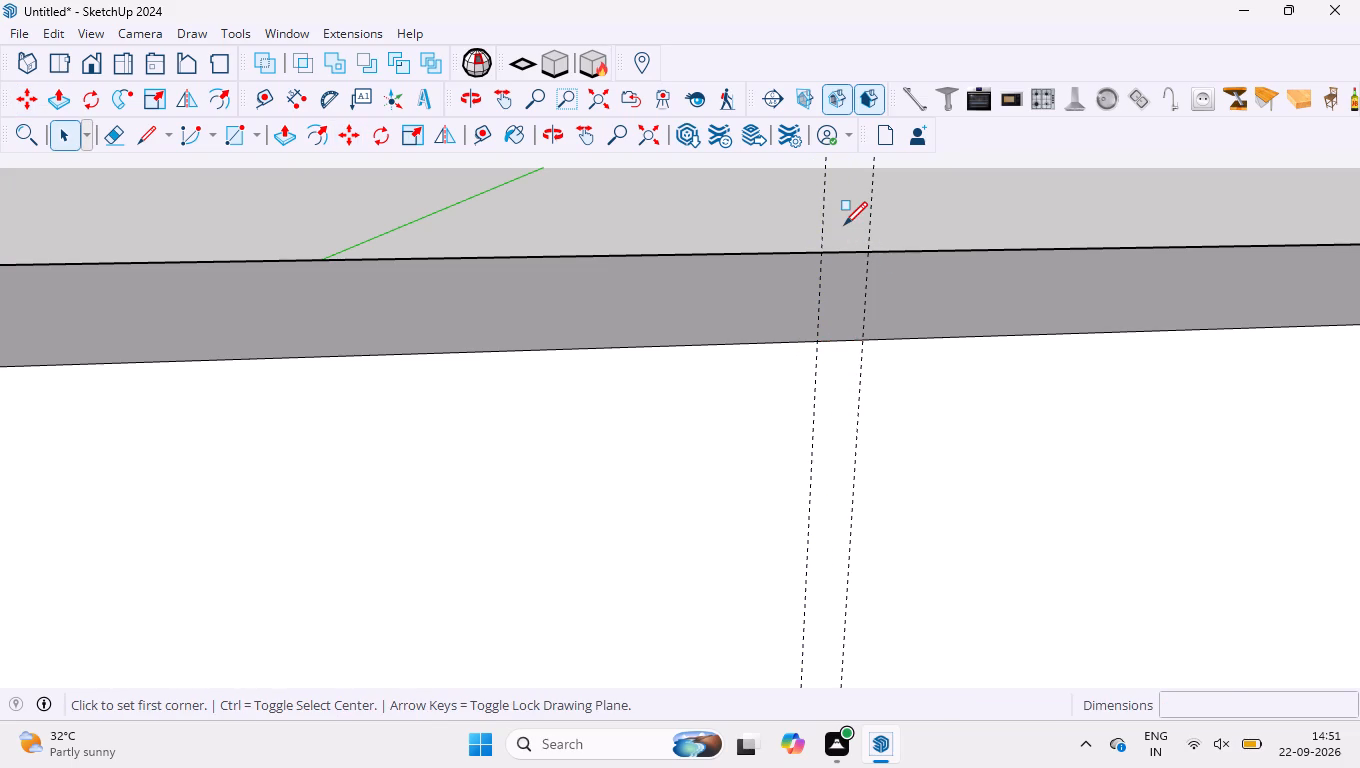
left_click(819, 343)
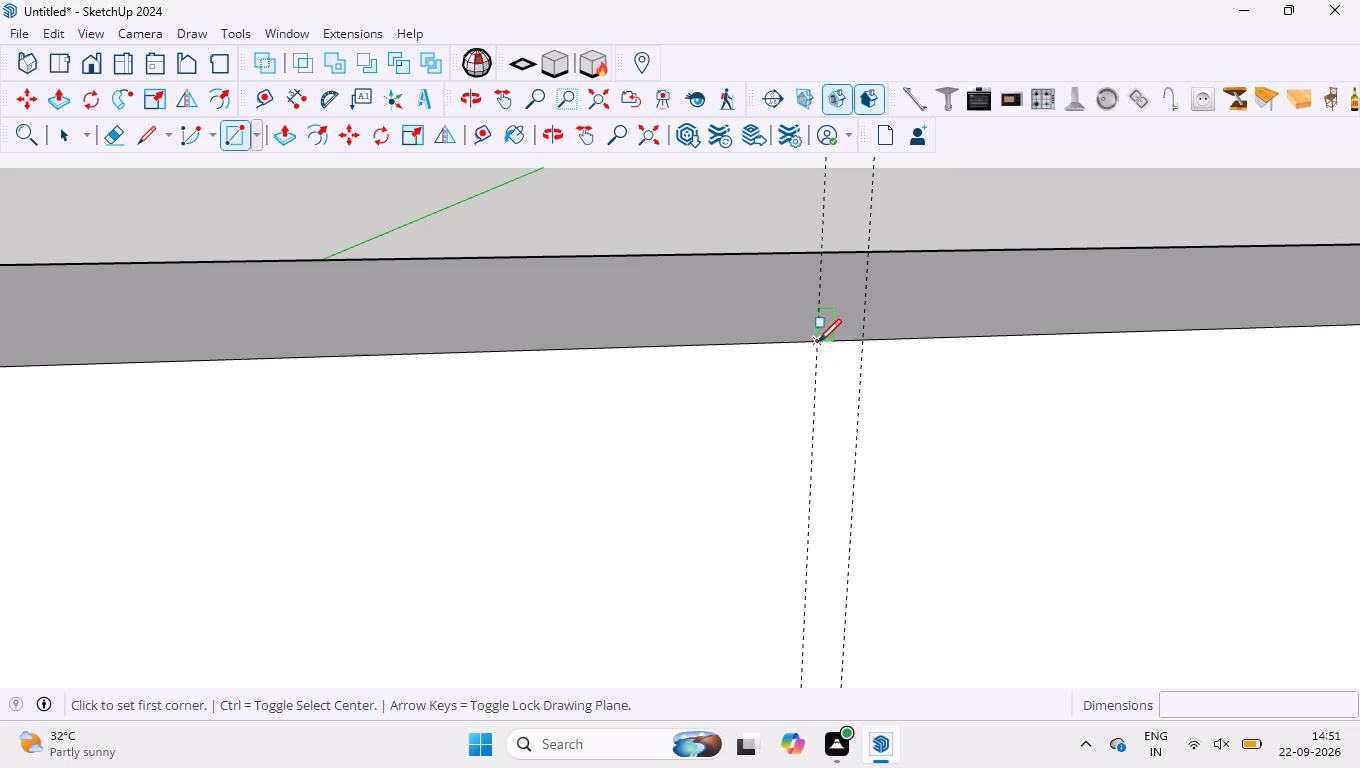
scroll(817, 373, "down", 5)
scroll(784, 239, "down", 20)
scroll(784, 239, "down", 5)
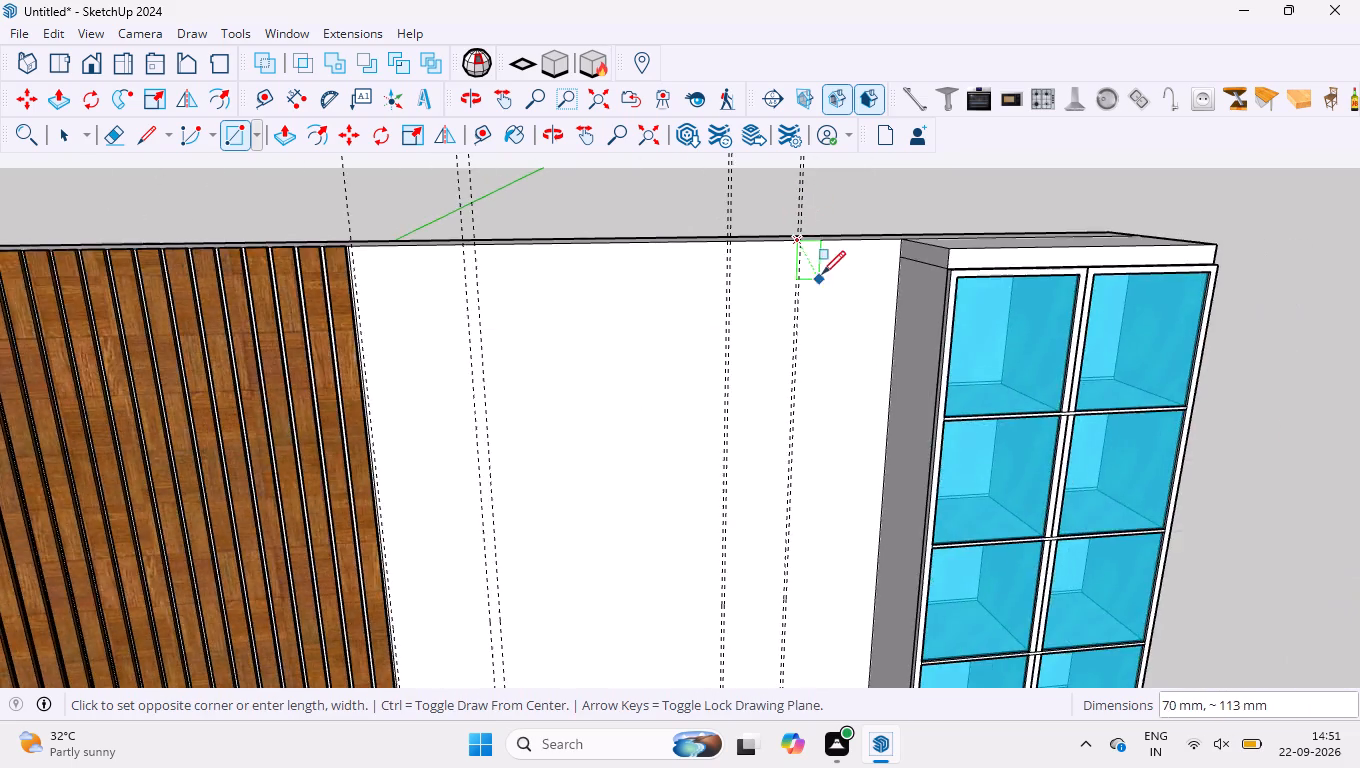
scroll(822, 274, "down", 11)
middle_click_drag(816, 529, 794, 365)
scroll(823, 644, "up", 15)
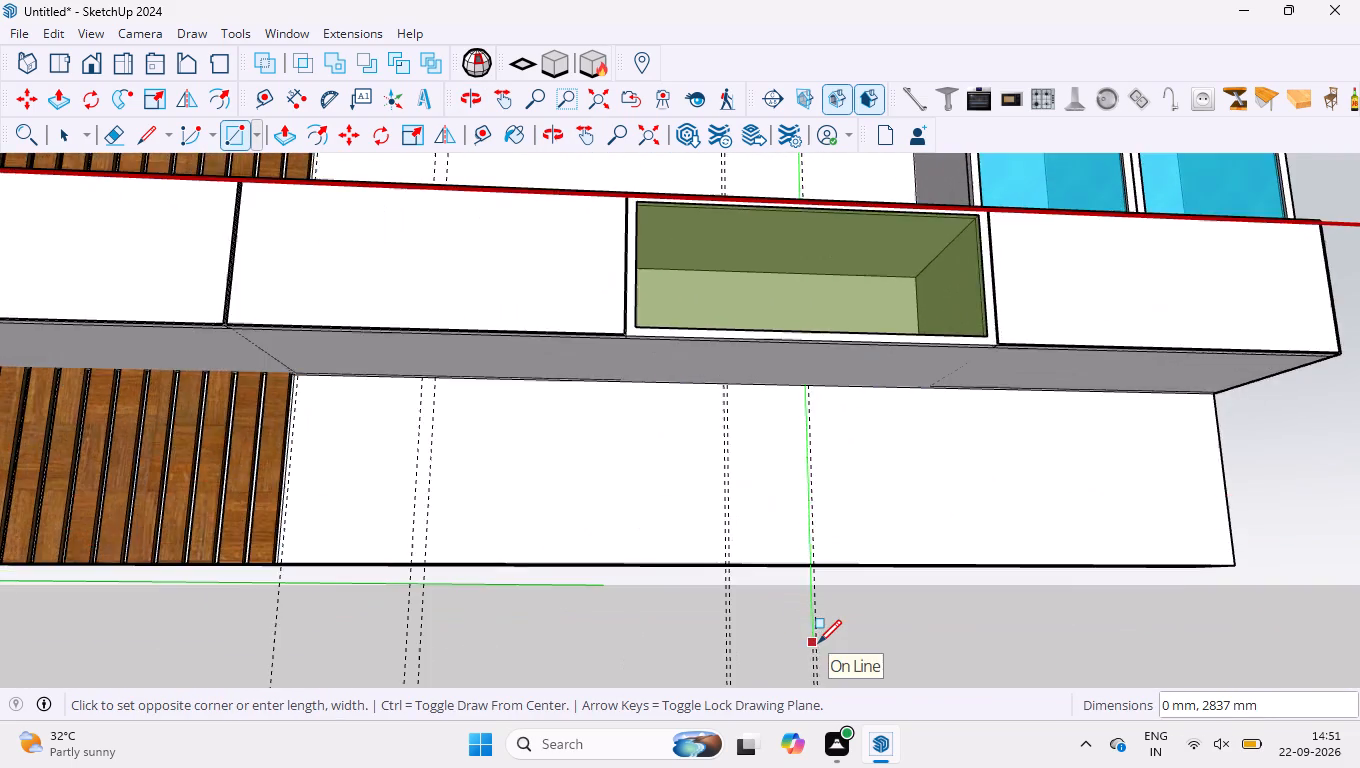
scroll(819, 626, "up", 10)
scroll(811, 542, "up", 13)
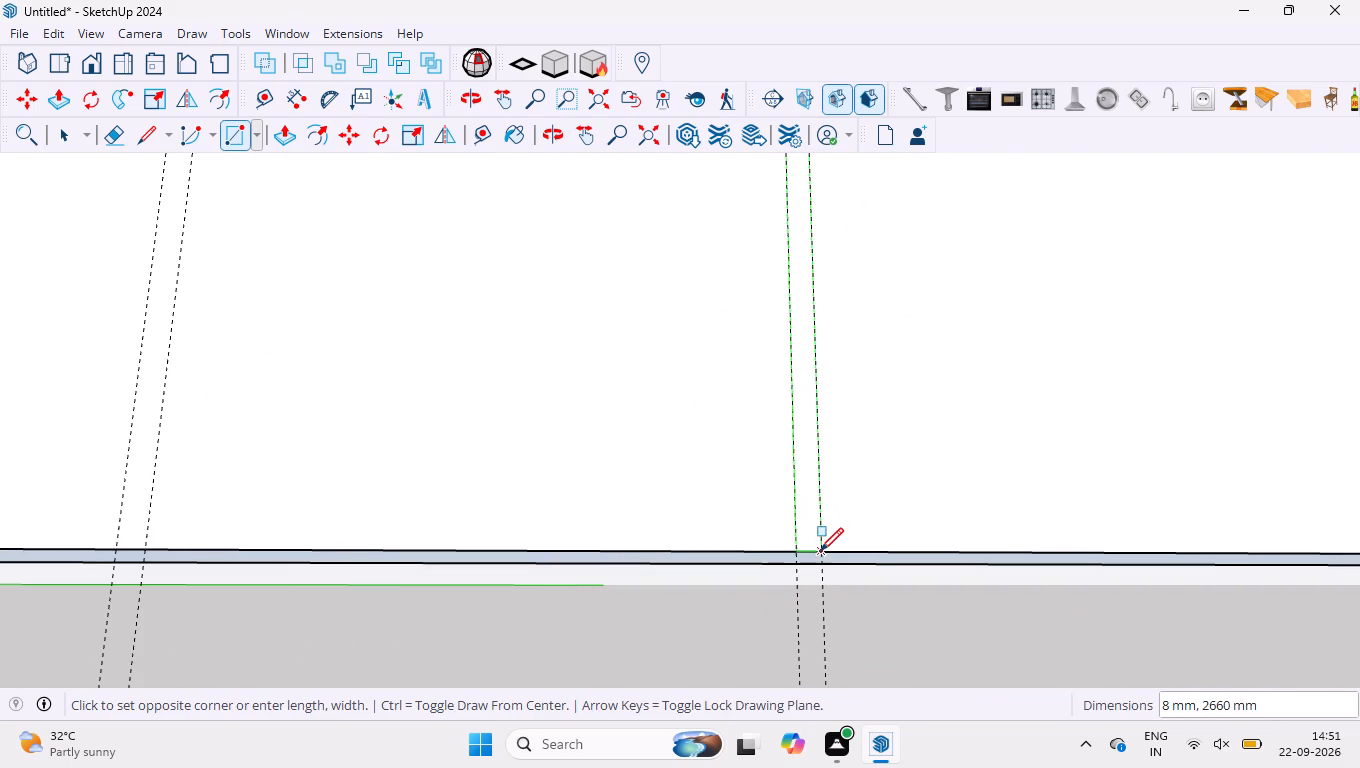
left_click(825, 552)
Draw an 8 mm by 2660 mm full-height rectangle between the central pair of guides on the plain wall panel.
scroll(801, 549, "down", 5)
scroll(425, 561, "up", 4)
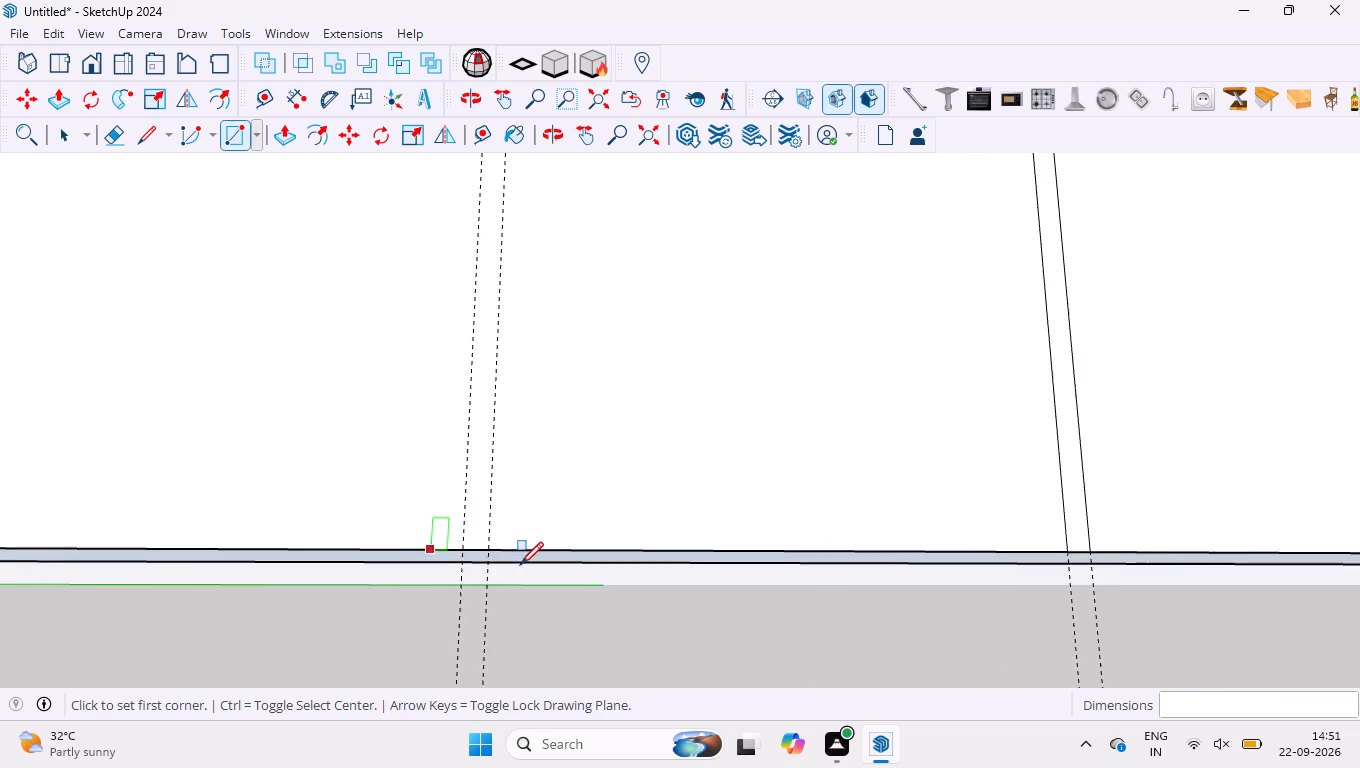
scroll(520, 561, "up", 5)
left_click(441, 536)
scroll(442, 436, "down", 1)
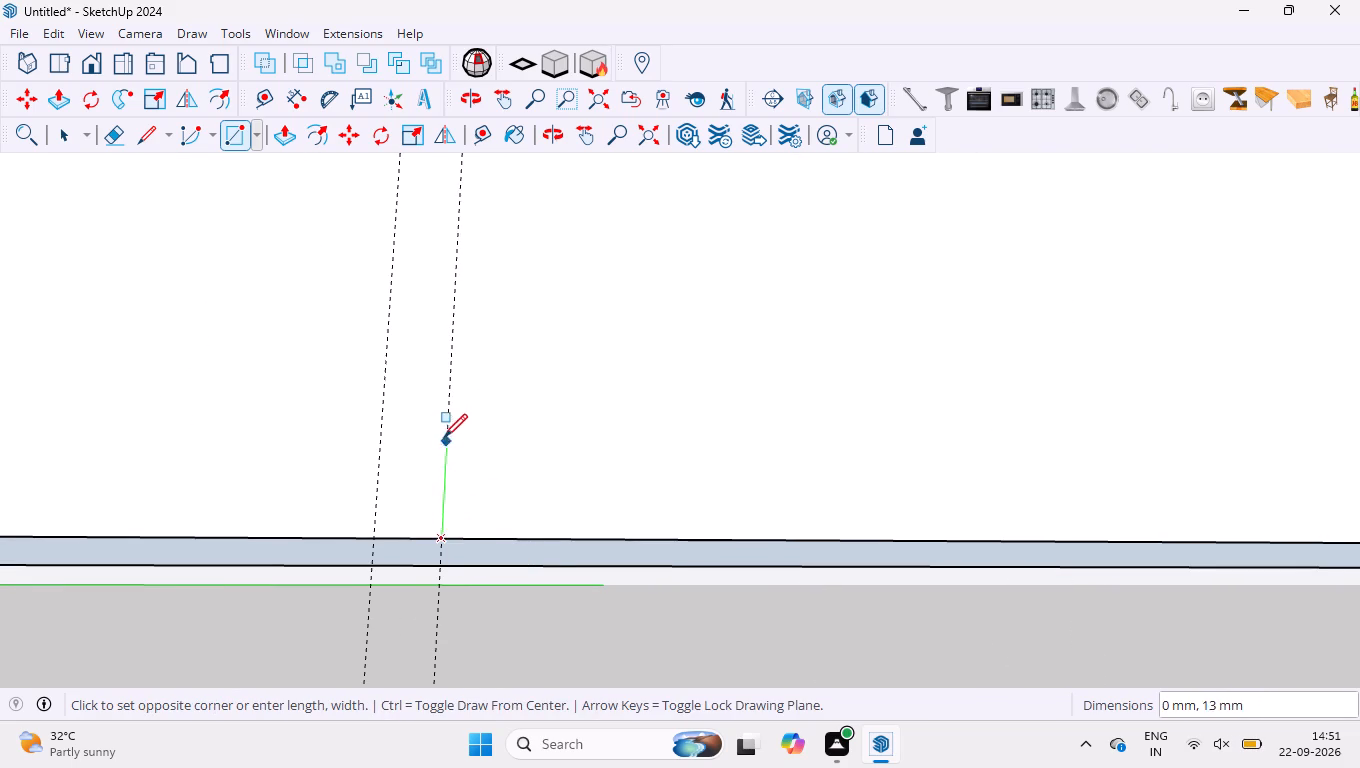
scroll(444, 437, "down", 20)
scroll(444, 437, "down", 19)
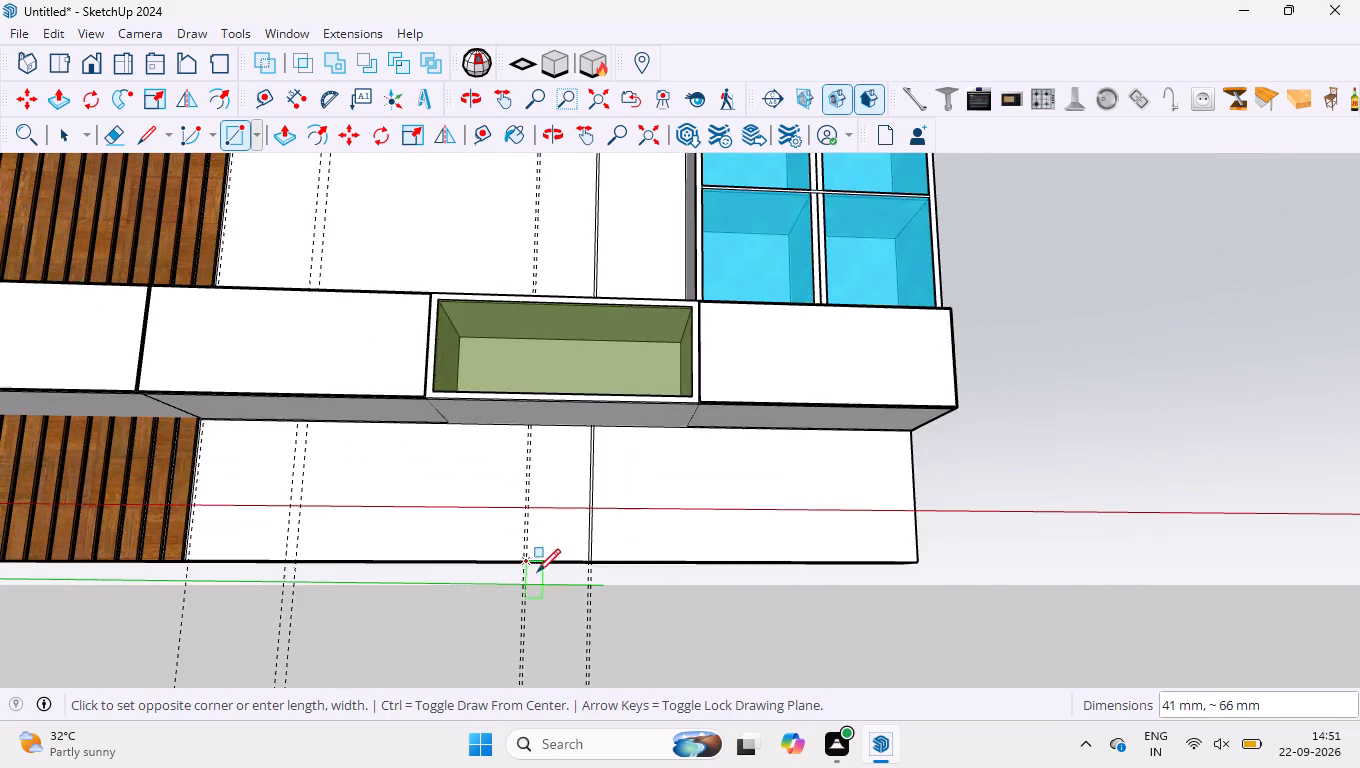
scroll(537, 572, "down", 9)
scroll(549, 244, "up", 13)
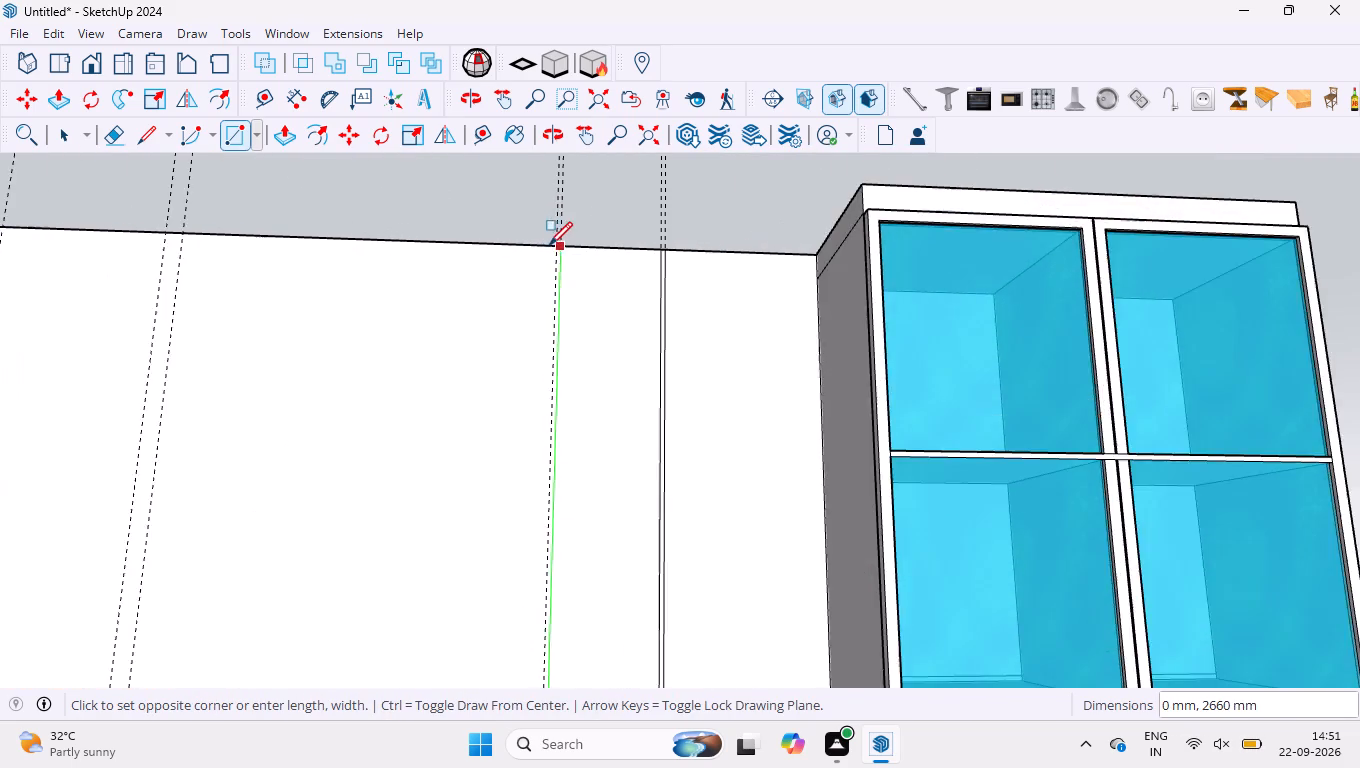
scroll(549, 245, "up", 16)
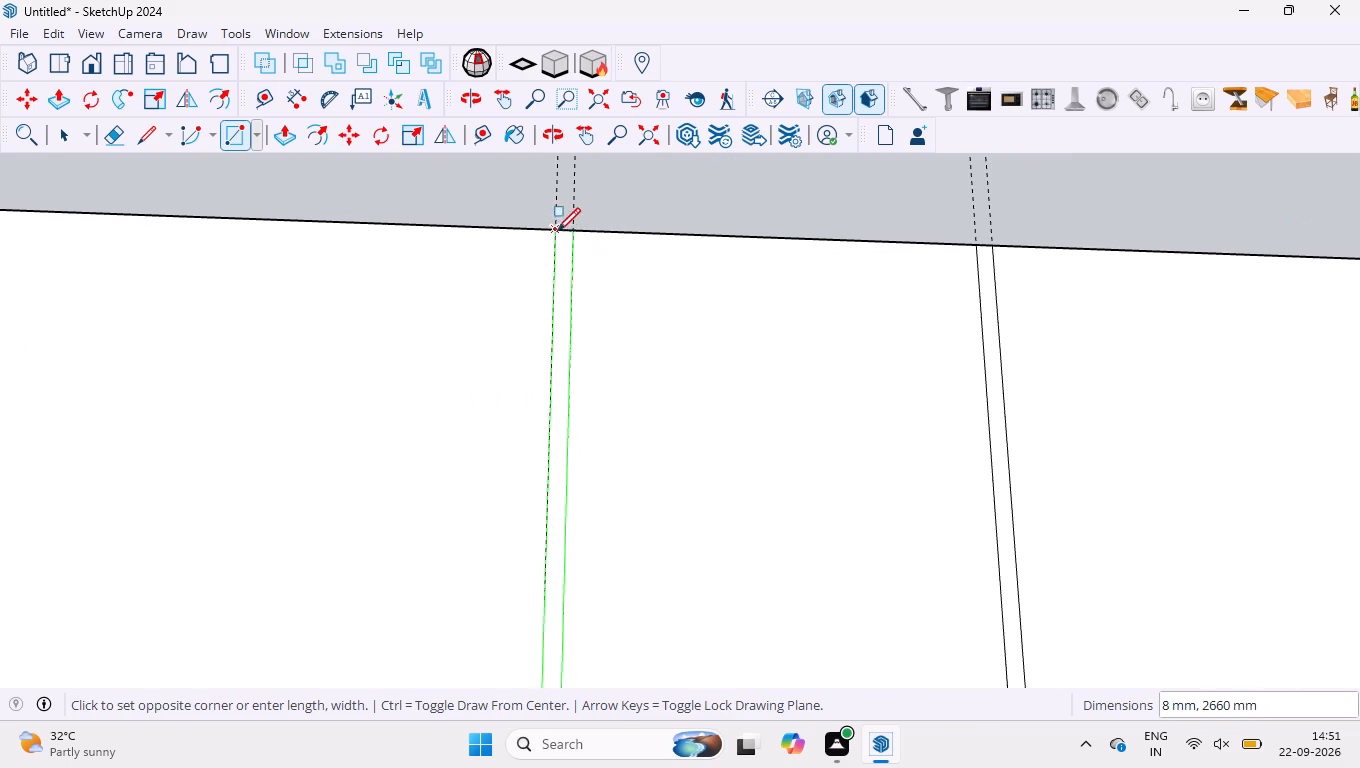
left_click(556, 229)
Draw a 30 mm by 2660 mm full-height rectangle between the pair of guides nearer the slatted wood panel.
scroll(615, 310, "down", 11)
scroll(397, 388, "down", 8)
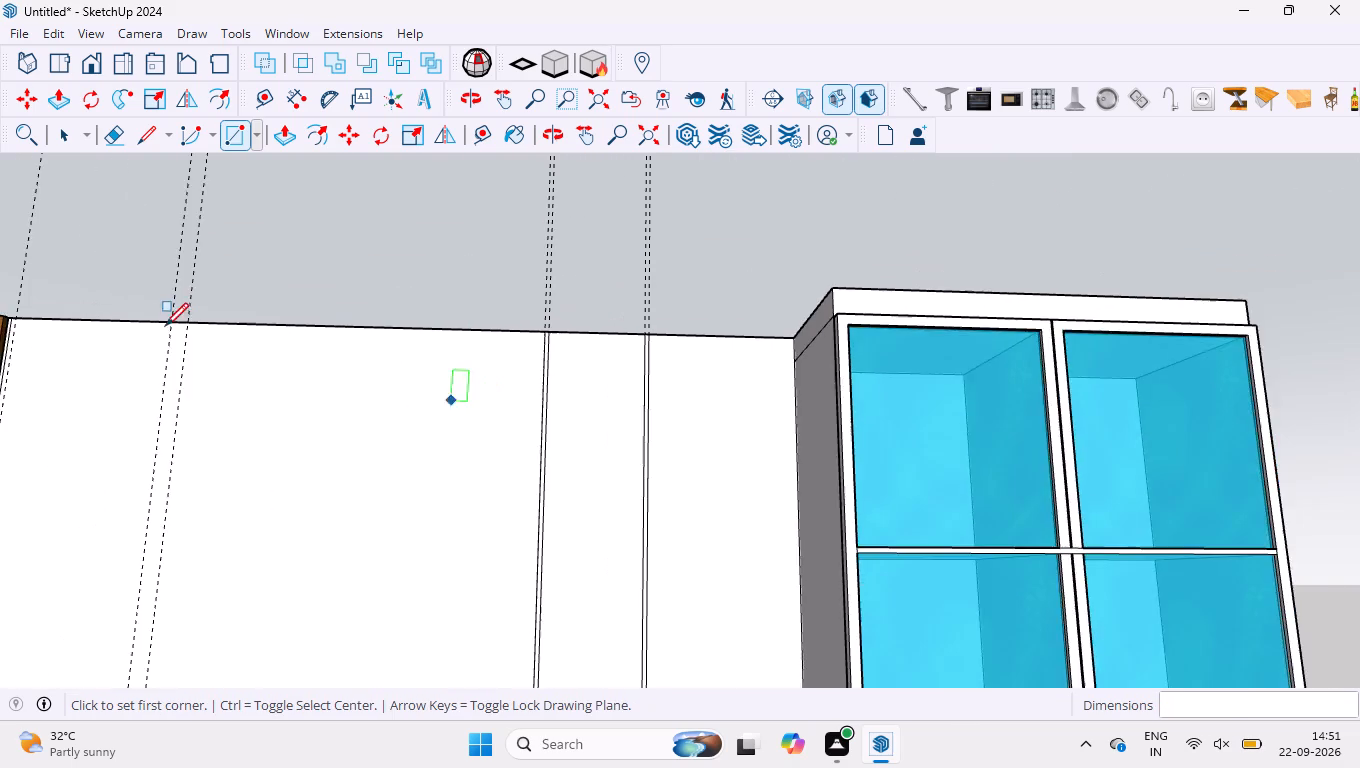
scroll(164, 324, "up", 8)
left_click(176, 320)
scroll(211, 349, "down", 3)
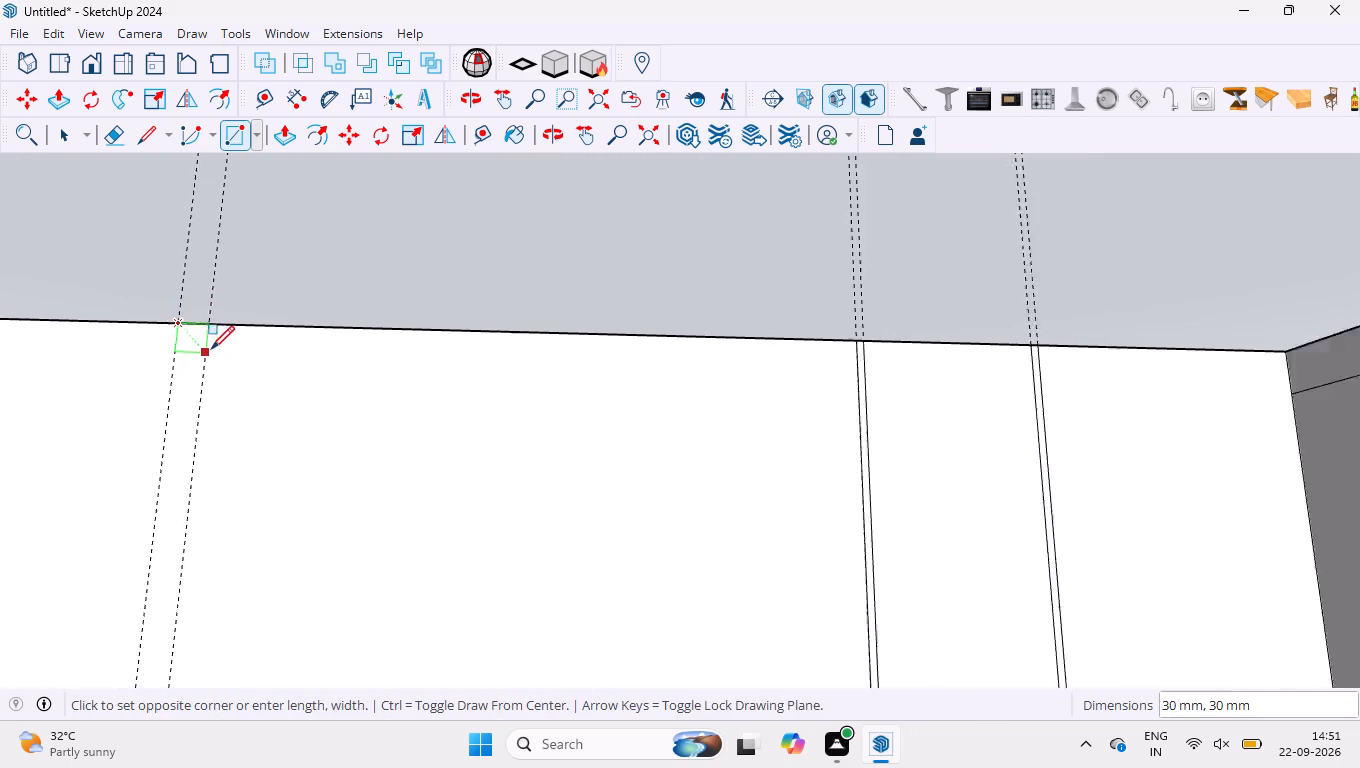
scroll(211, 349, "down", 20)
scroll(211, 349, "down", 20)
scroll(211, 349, "down", 1)
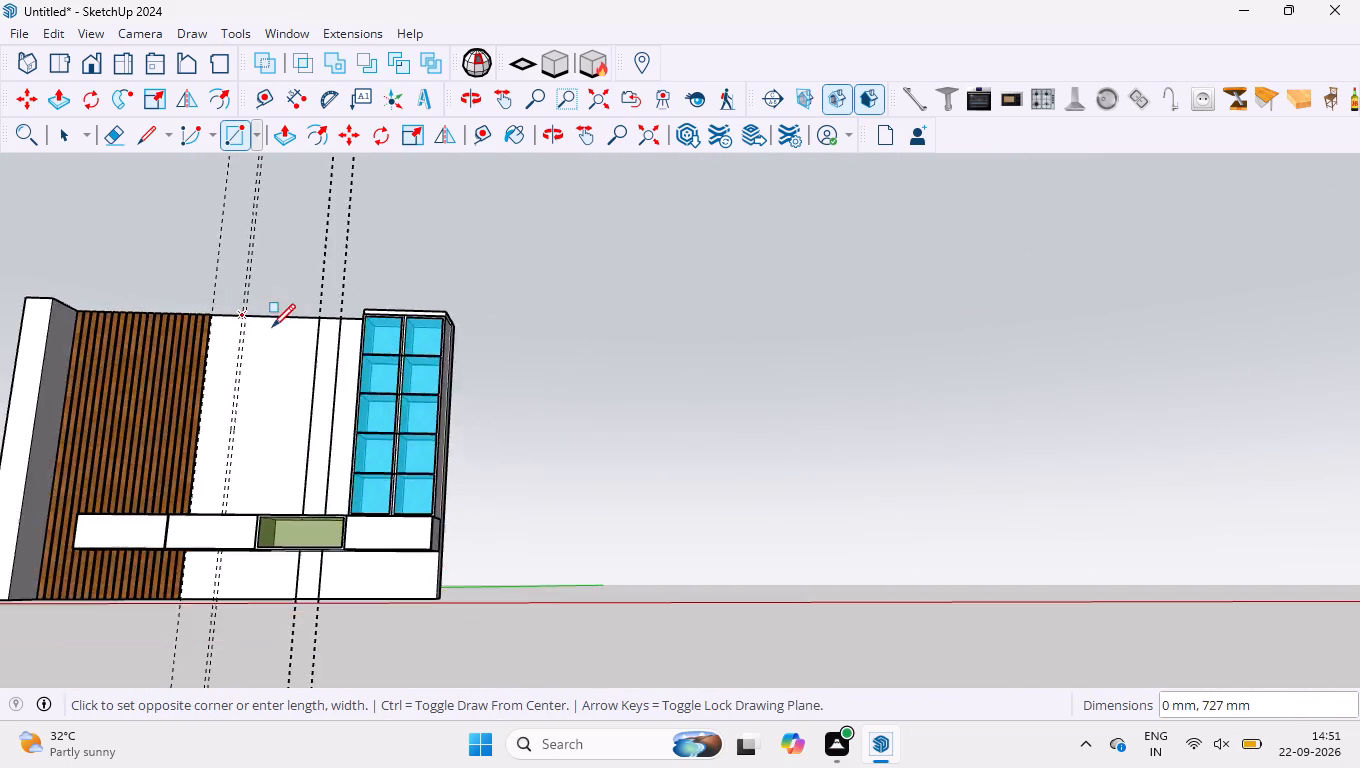
scroll(272, 327, "down", 4)
scroll(193, 511, "up", 5)
scroll(244, 494, "up", 20)
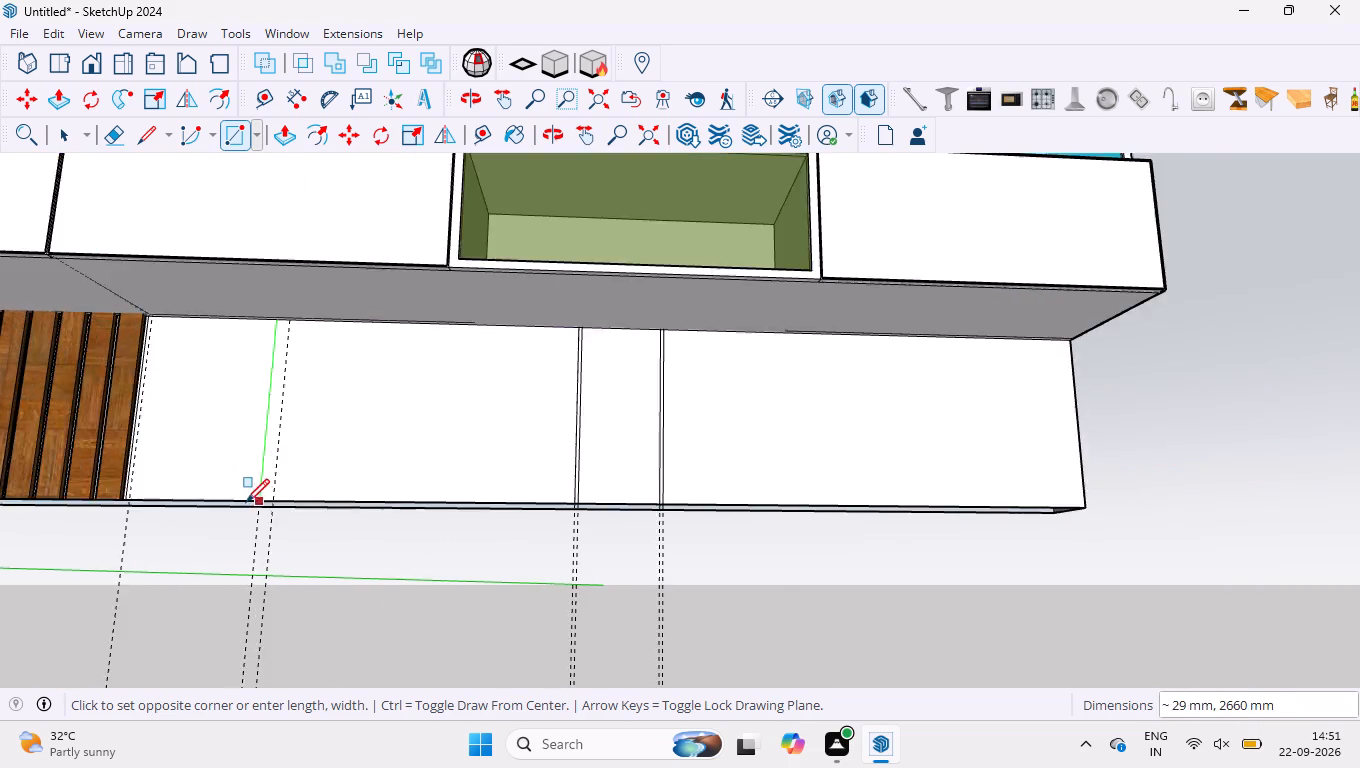
scroll(246, 502, "up", 7)
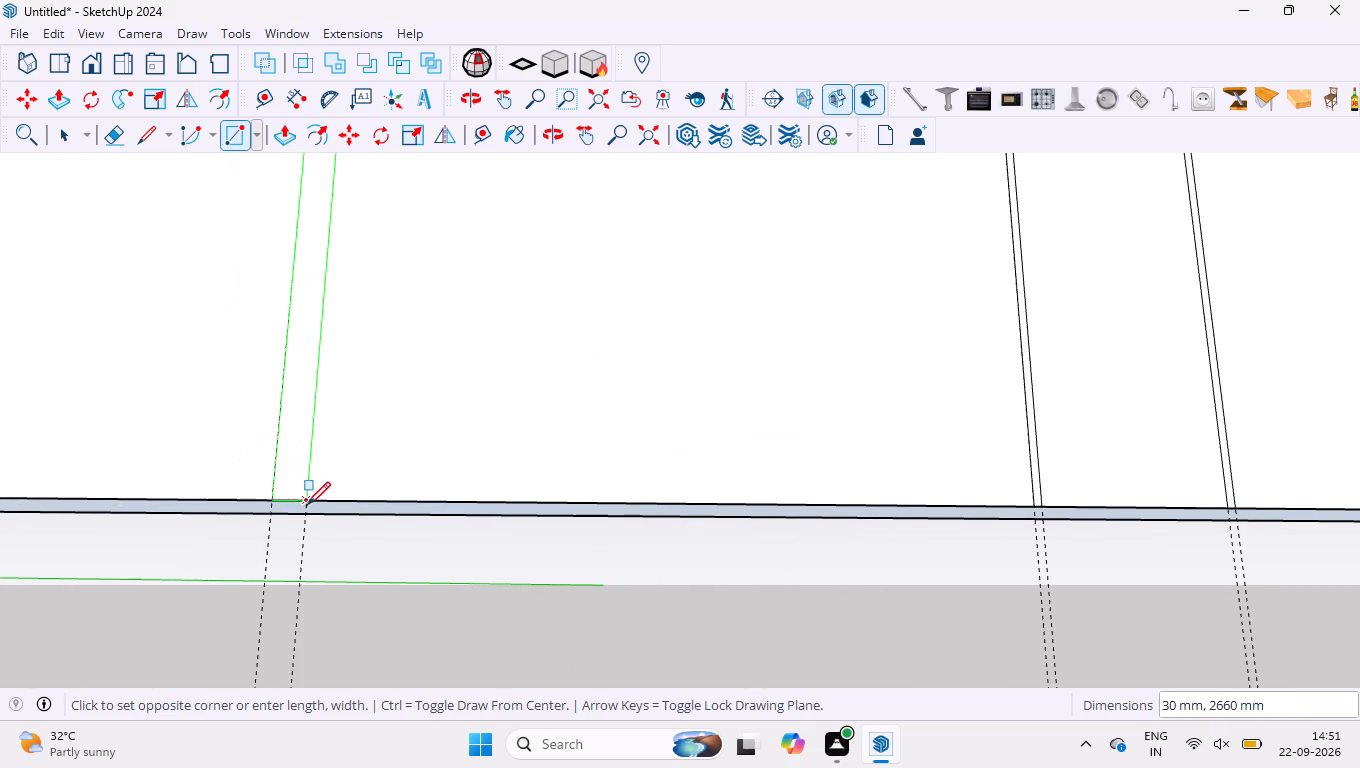
left_click(311, 499)
Draw an 8 mm by 2660 mm full-height rectangle between the slatted wood panel's edge line and the adjacent guide.
scroll(446, 548, "down", 7)
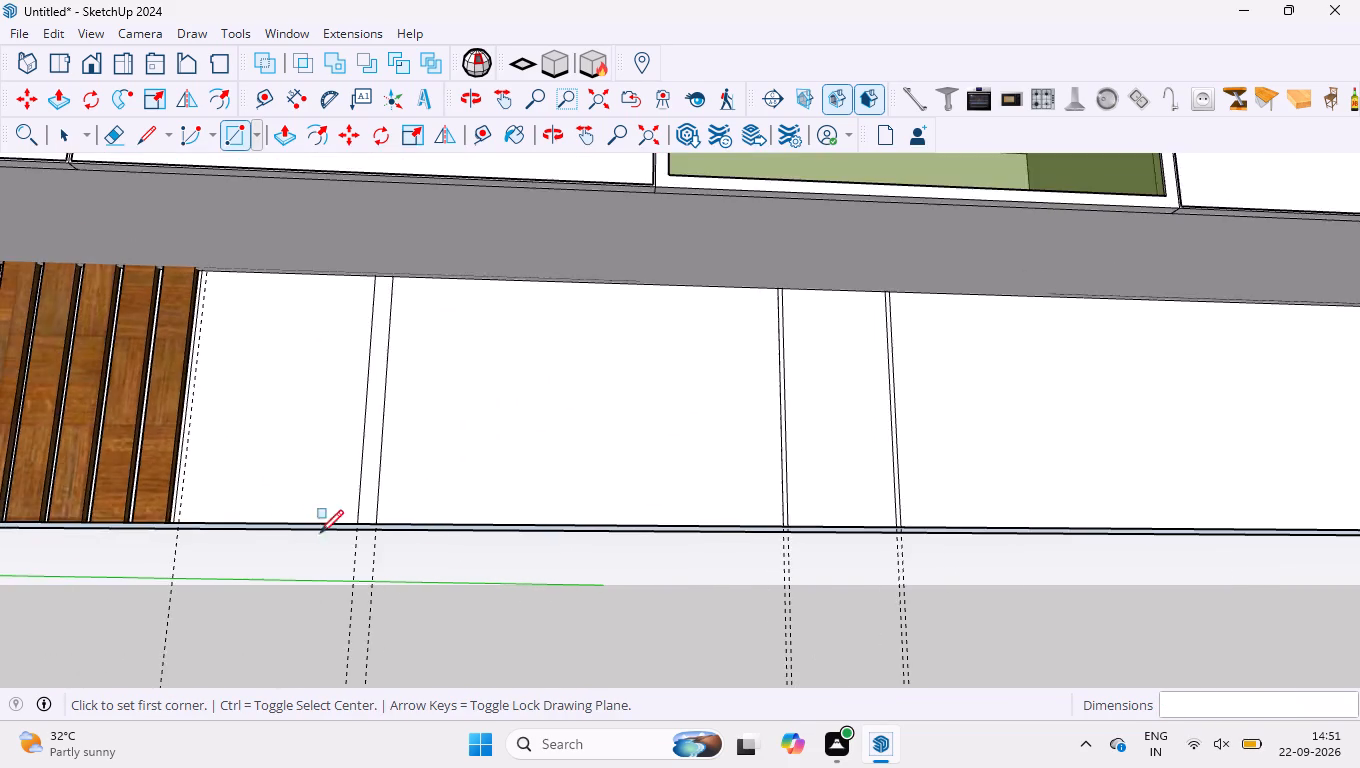
scroll(243, 532, "up", 5)
scroll(135, 501, "up", 11)
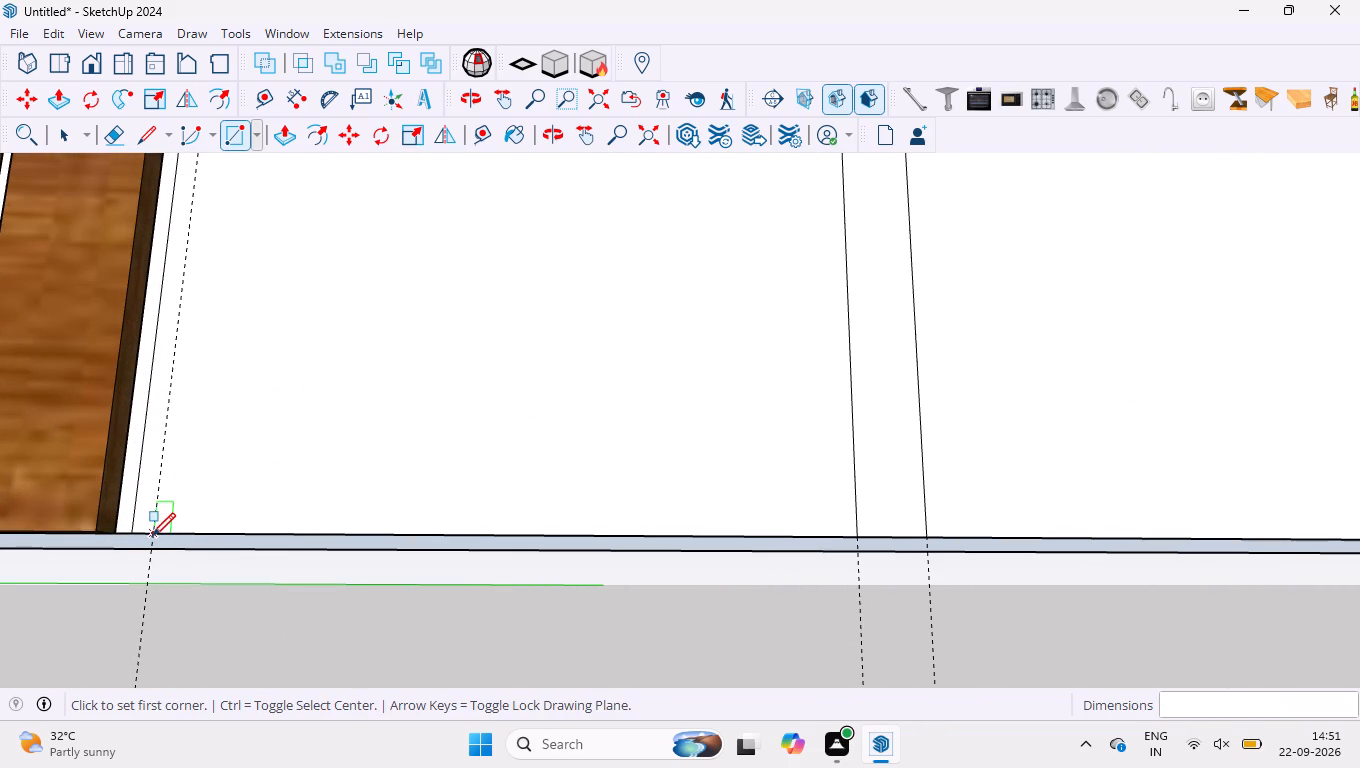
left_click(152, 535)
scroll(151, 481, "down", 2)
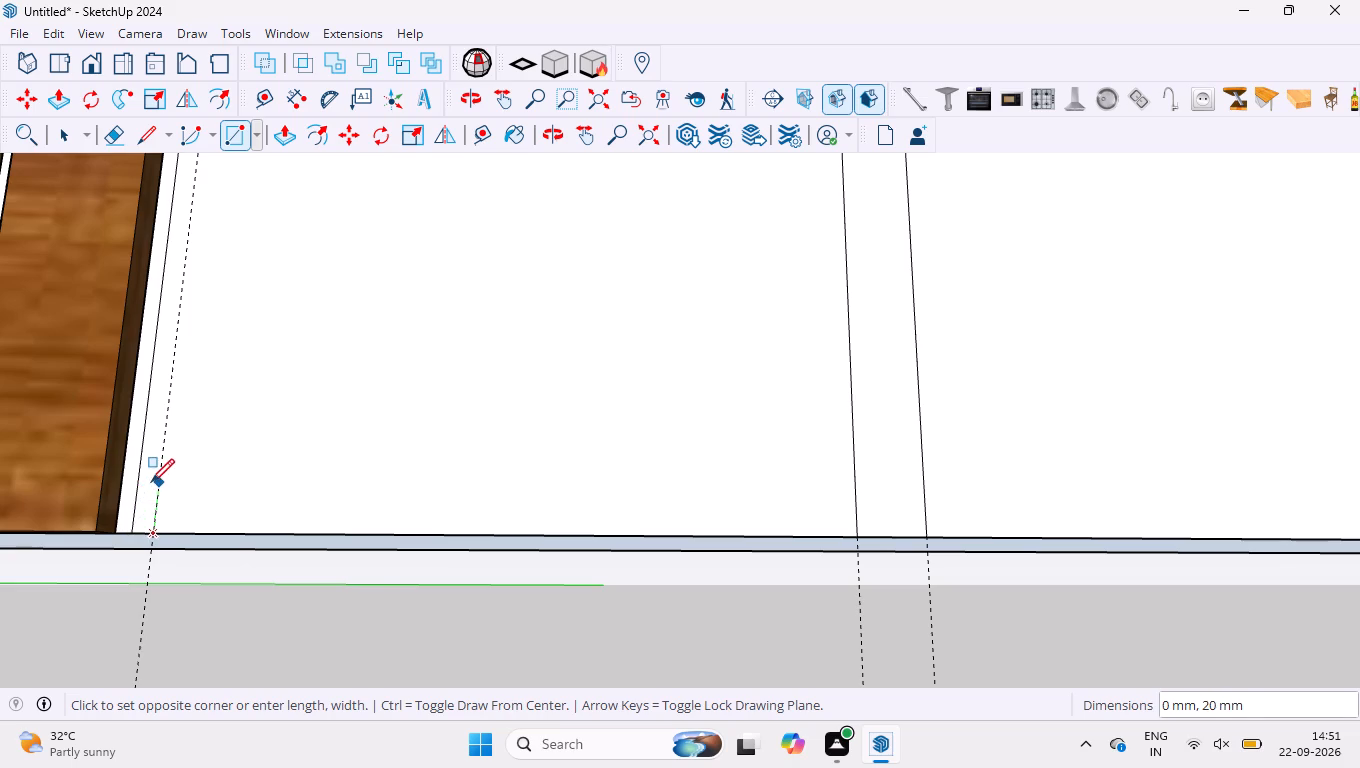
scroll(151, 482, "down", 20)
scroll(151, 482, "down", 17)
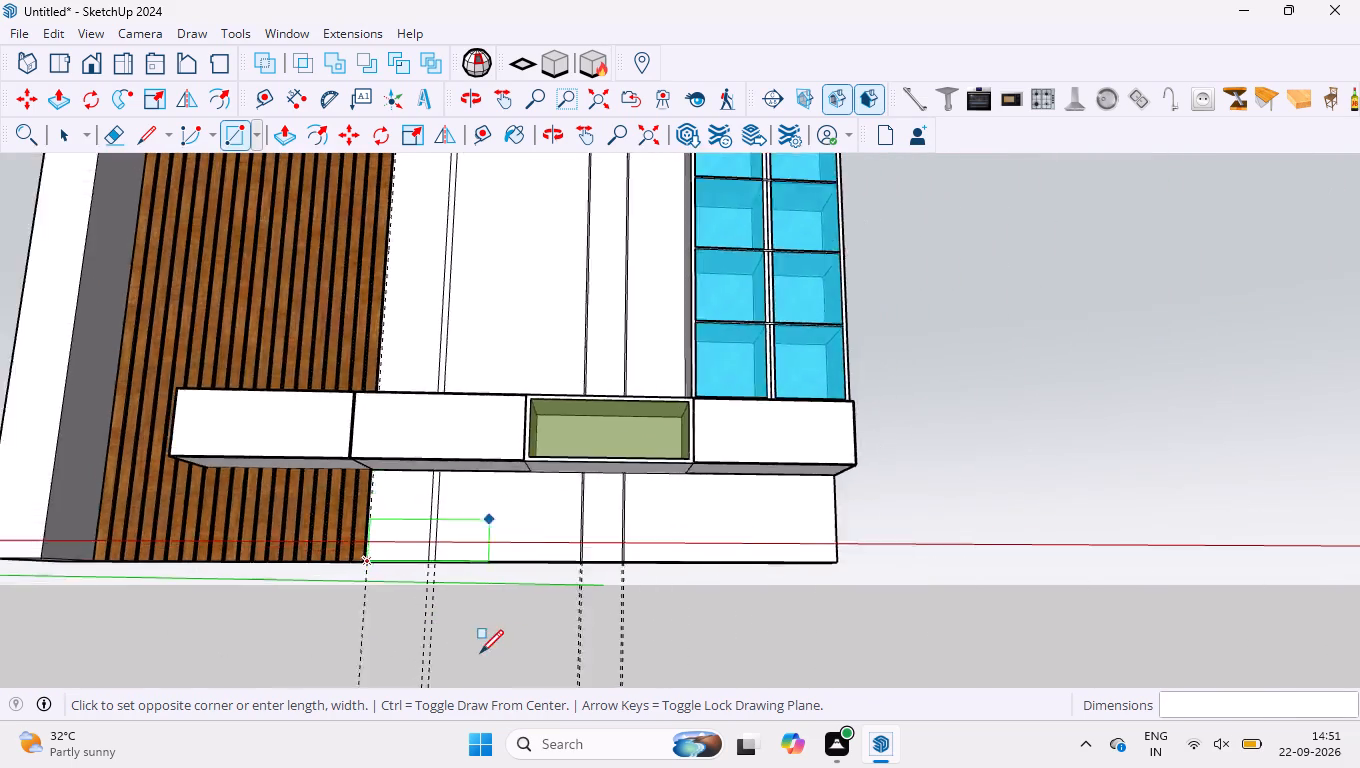
scroll(426, 245, "up", 20)
scroll(426, 245, "up", 1)
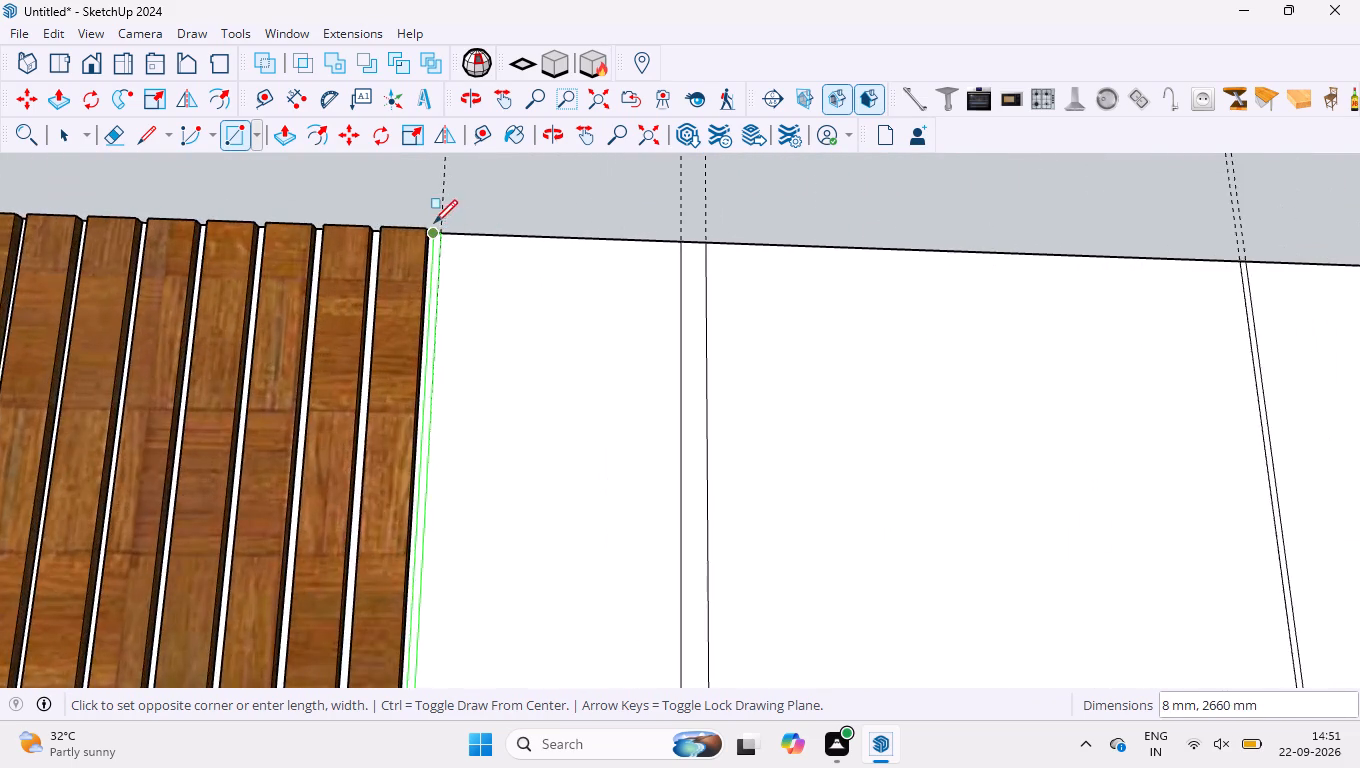
scroll(434, 223, "up", 12)
left_click(432, 233)
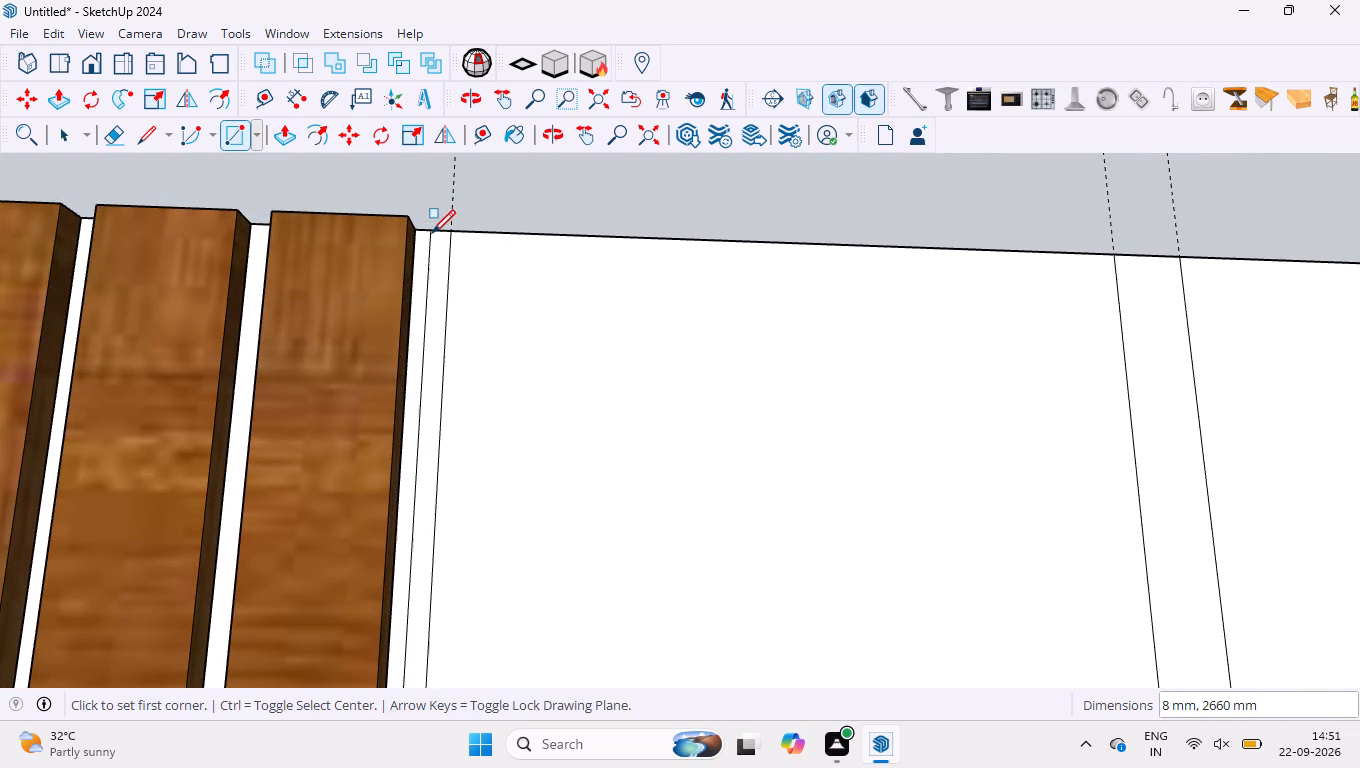
key("space")
Delete all the construction guides from the model.
scroll(436, 241, "down", 16)
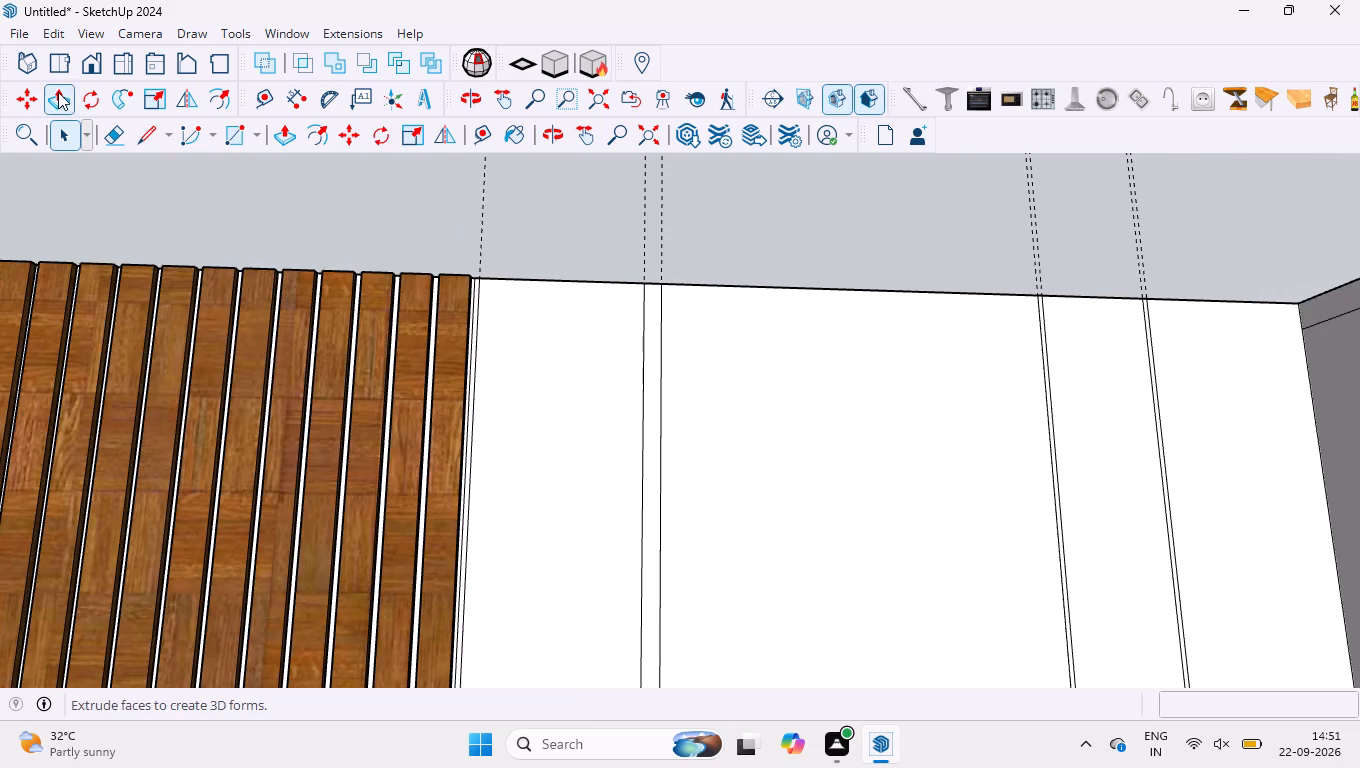
left_click(92, 66)
scroll(413, 258, "down", 20)
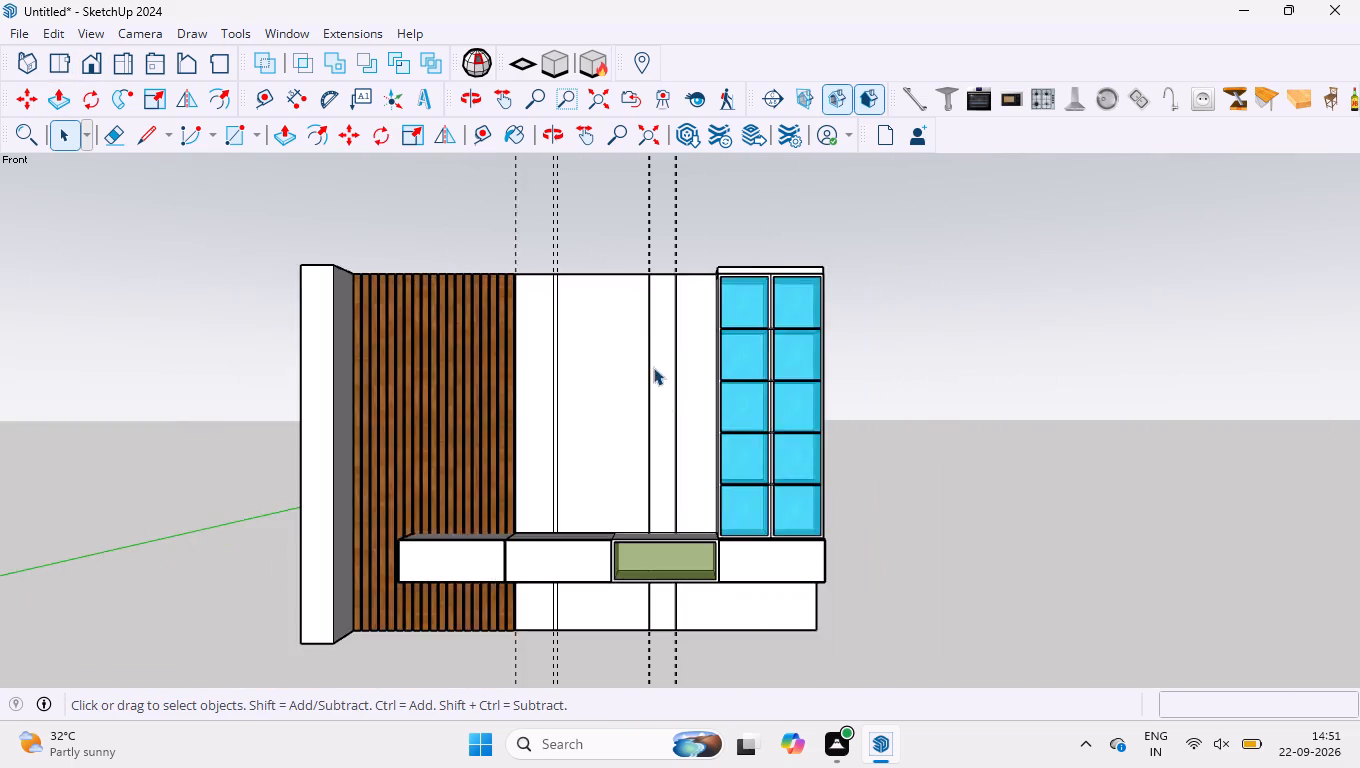
scroll(649, 344, "down", 5)
left_click(45, 30)
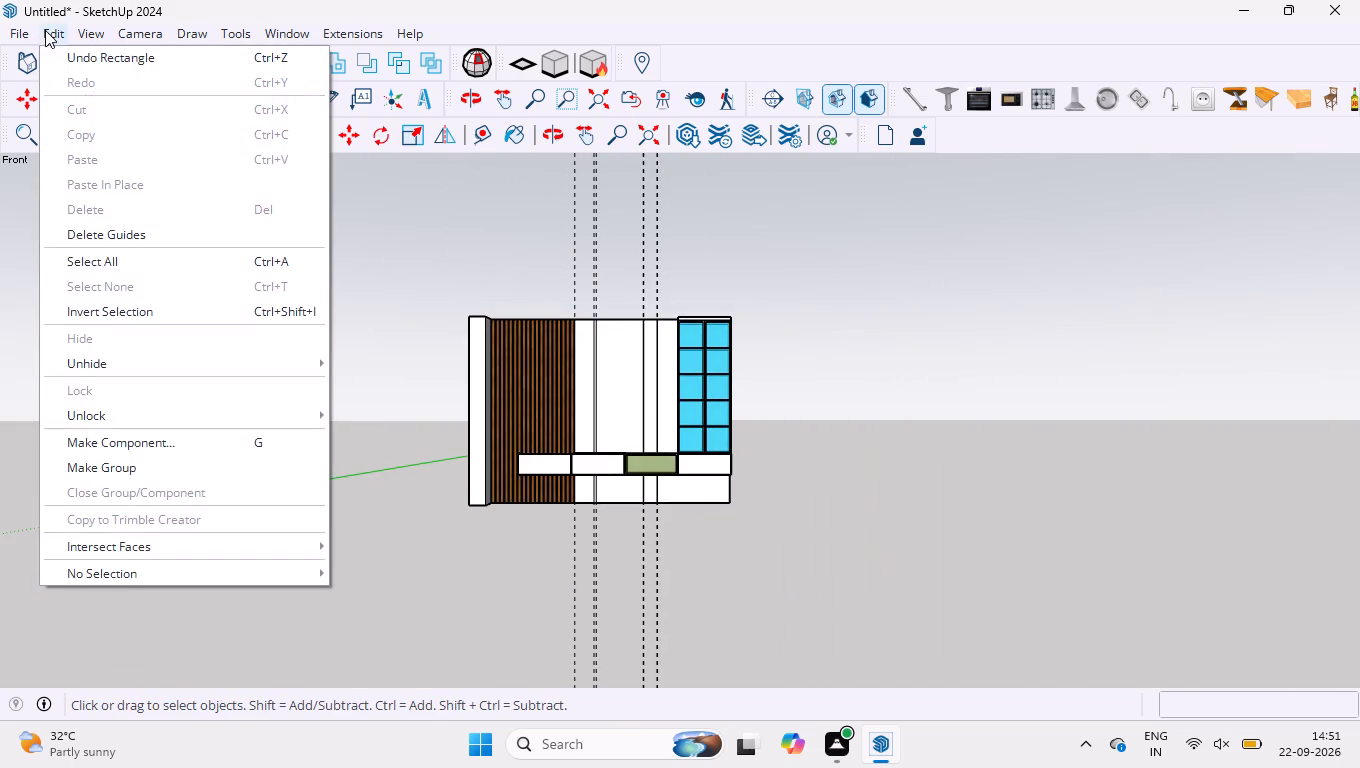
left_click(108, 240)
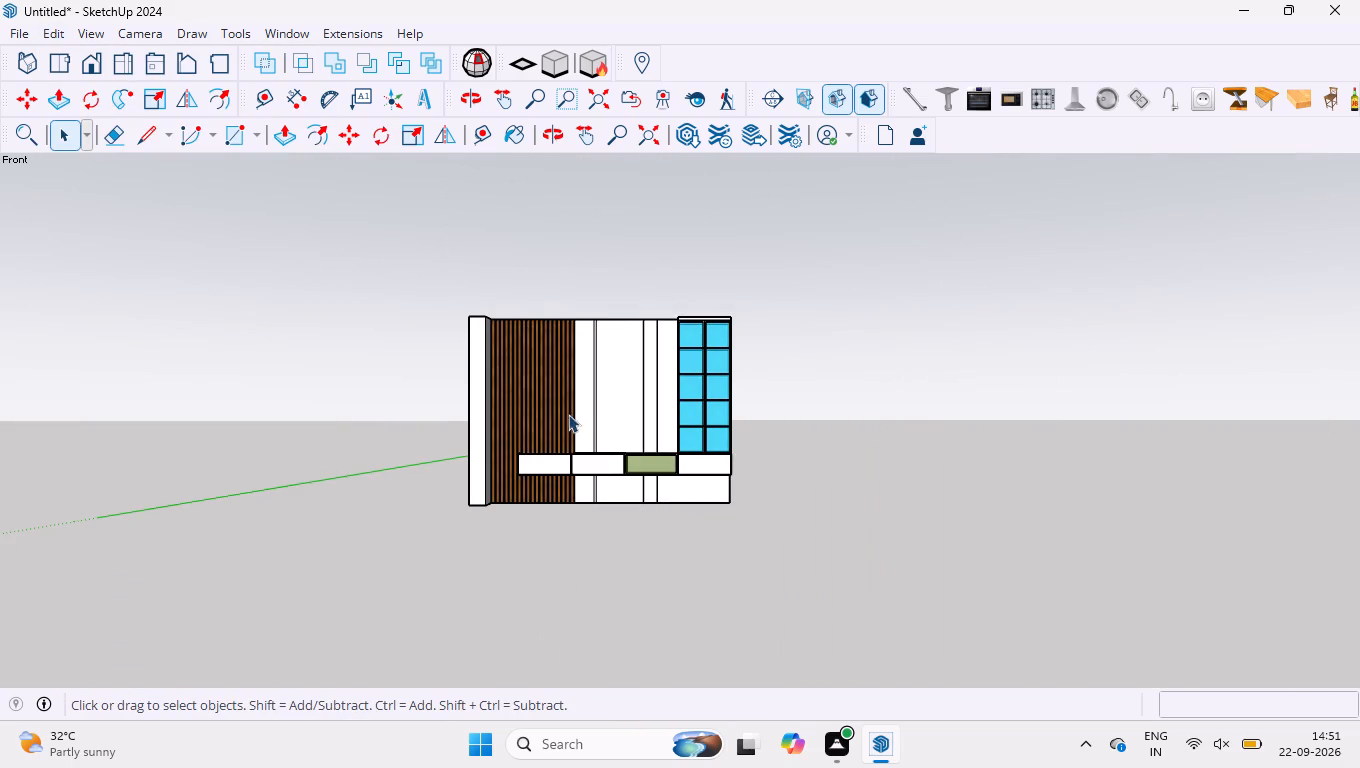
scroll(549, 425, "up", 2)
scroll(640, 418, "up", 2)
scroll(593, 303, "up", 3)
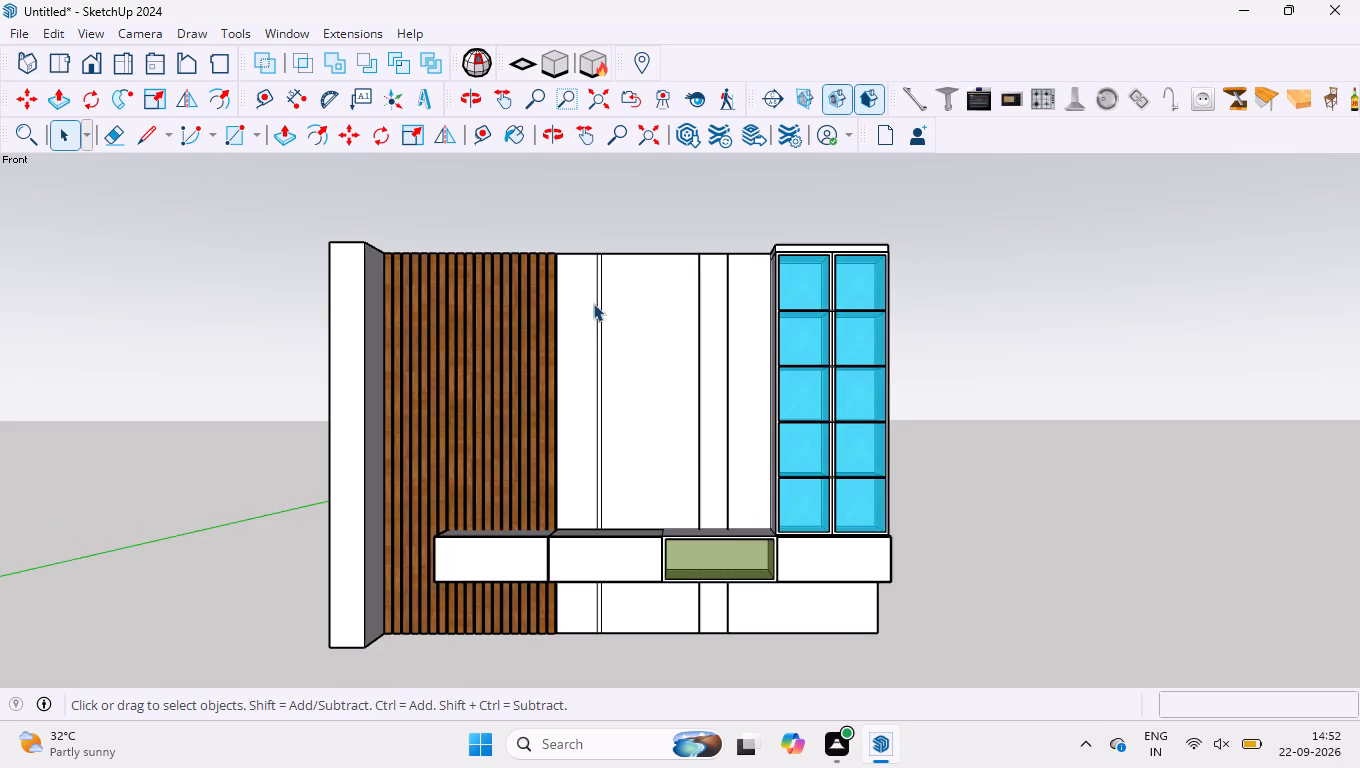
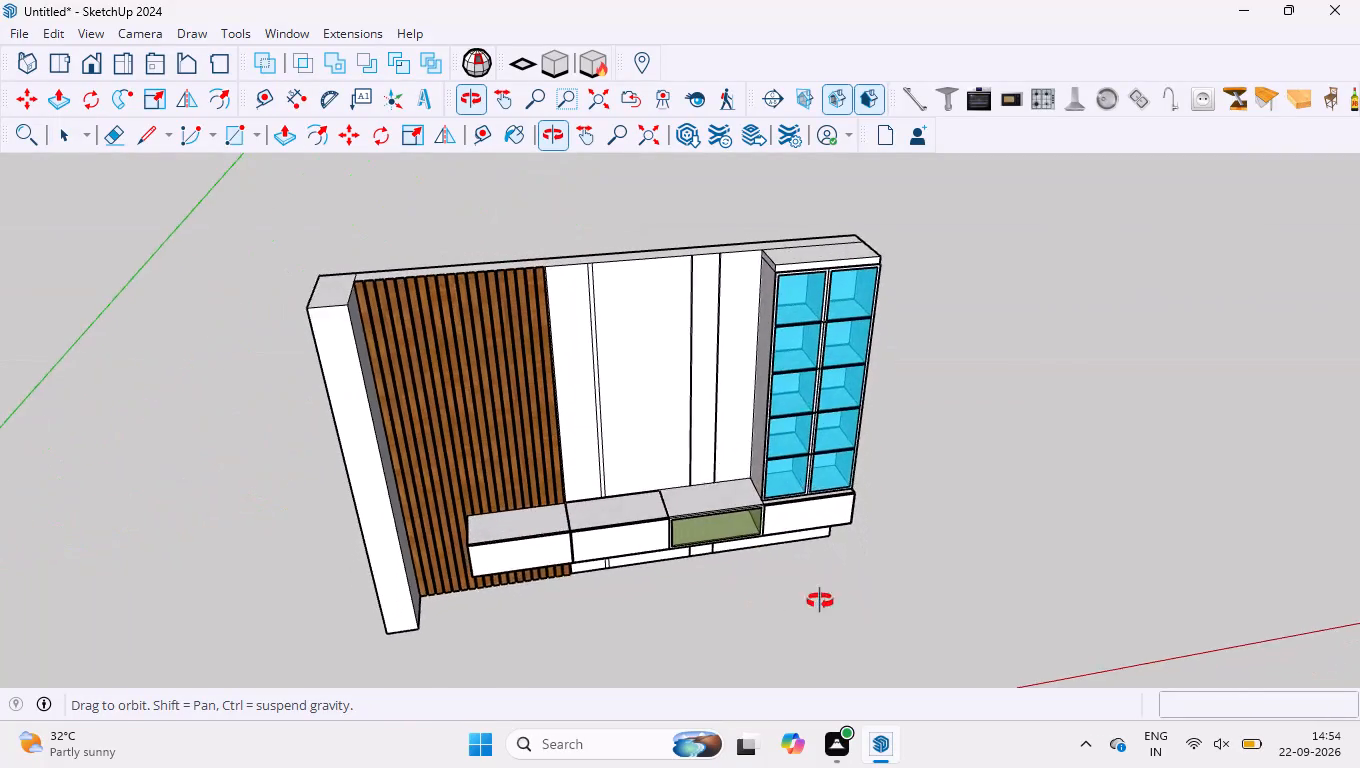
Start creating a new material with the Paint Bucket for the central wall panel sections.
scroll(734, 539, "up", 3)
middle_click_drag(680, 583, 671, 552)
scroll(553, 454, "down", 3)
scroll(567, 328, "up", 2)
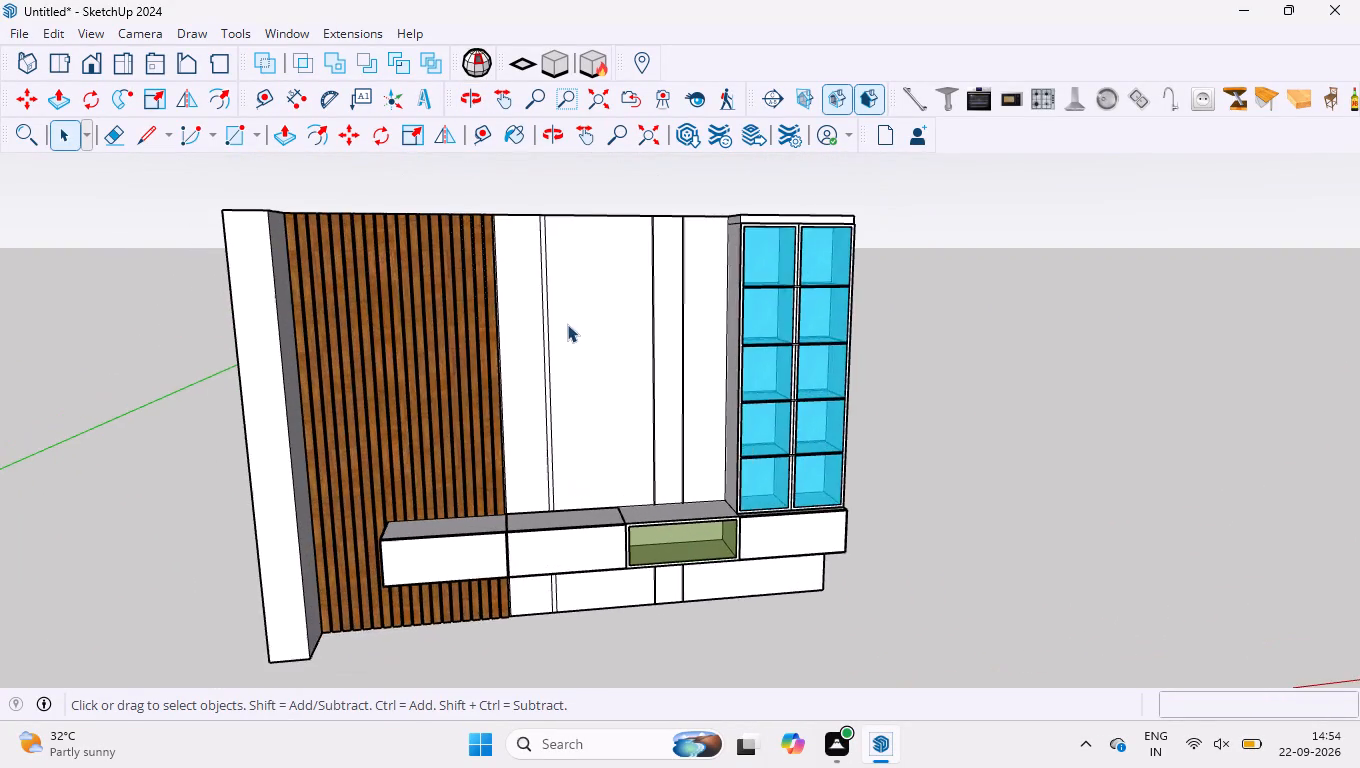
scroll(555, 325, "up", 2)
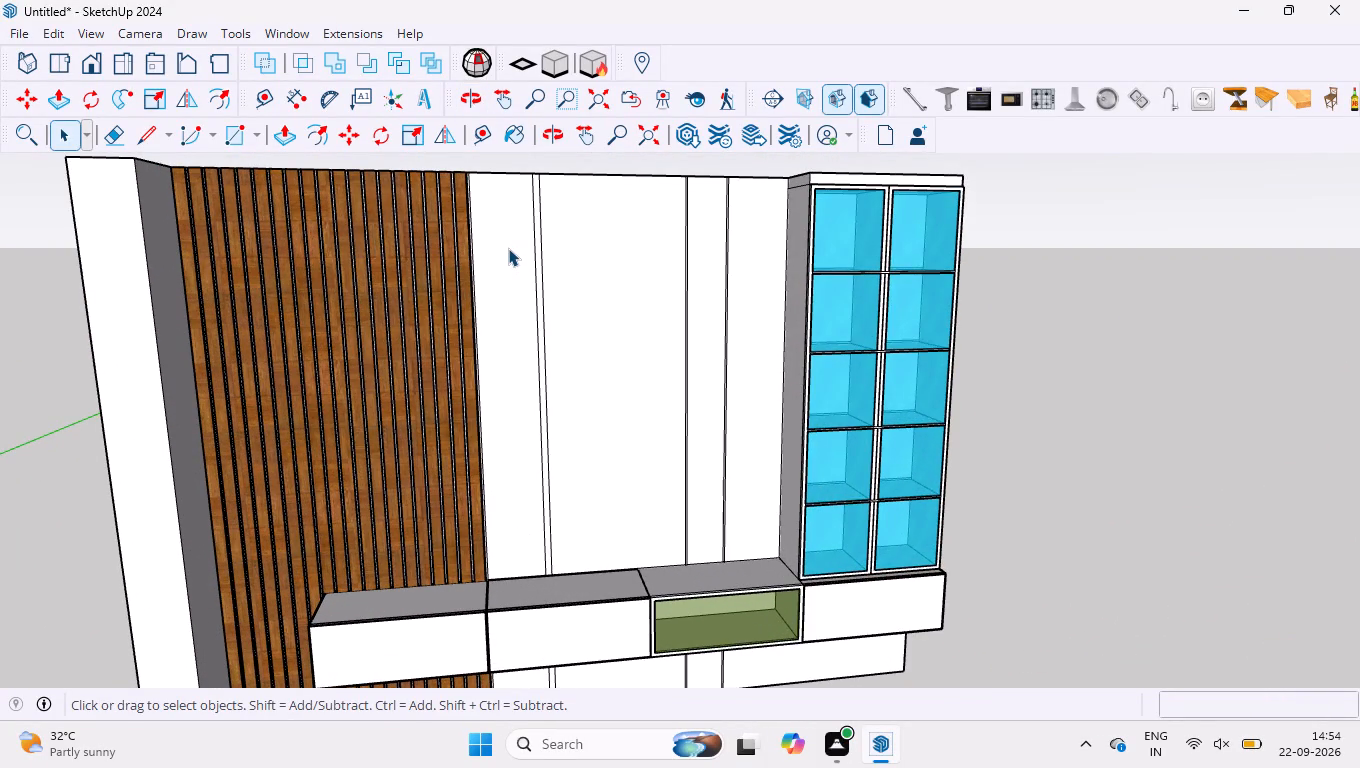
scroll(504, 232, "up", 4)
scroll(550, 361, "down", 4)
scroll(542, 312, "up", 2)
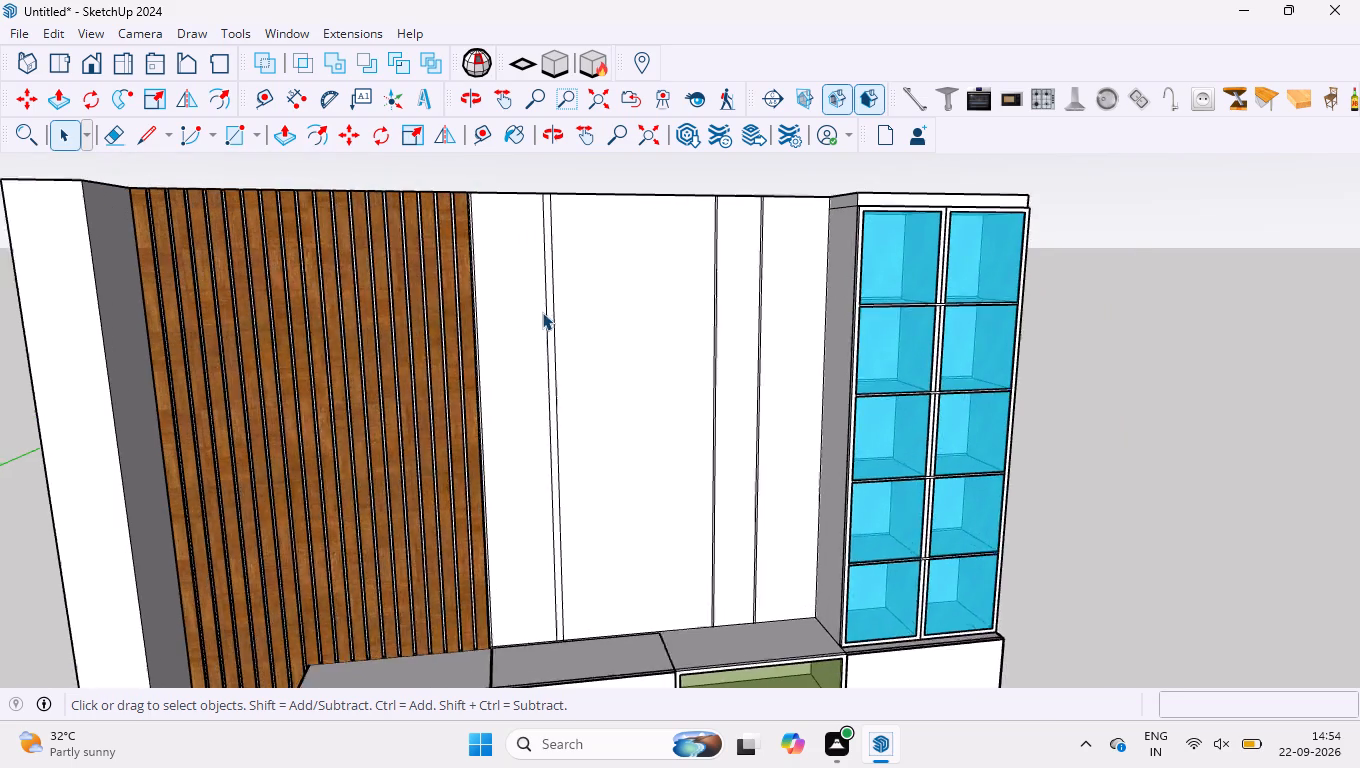
scroll(542, 312, "up", 1)
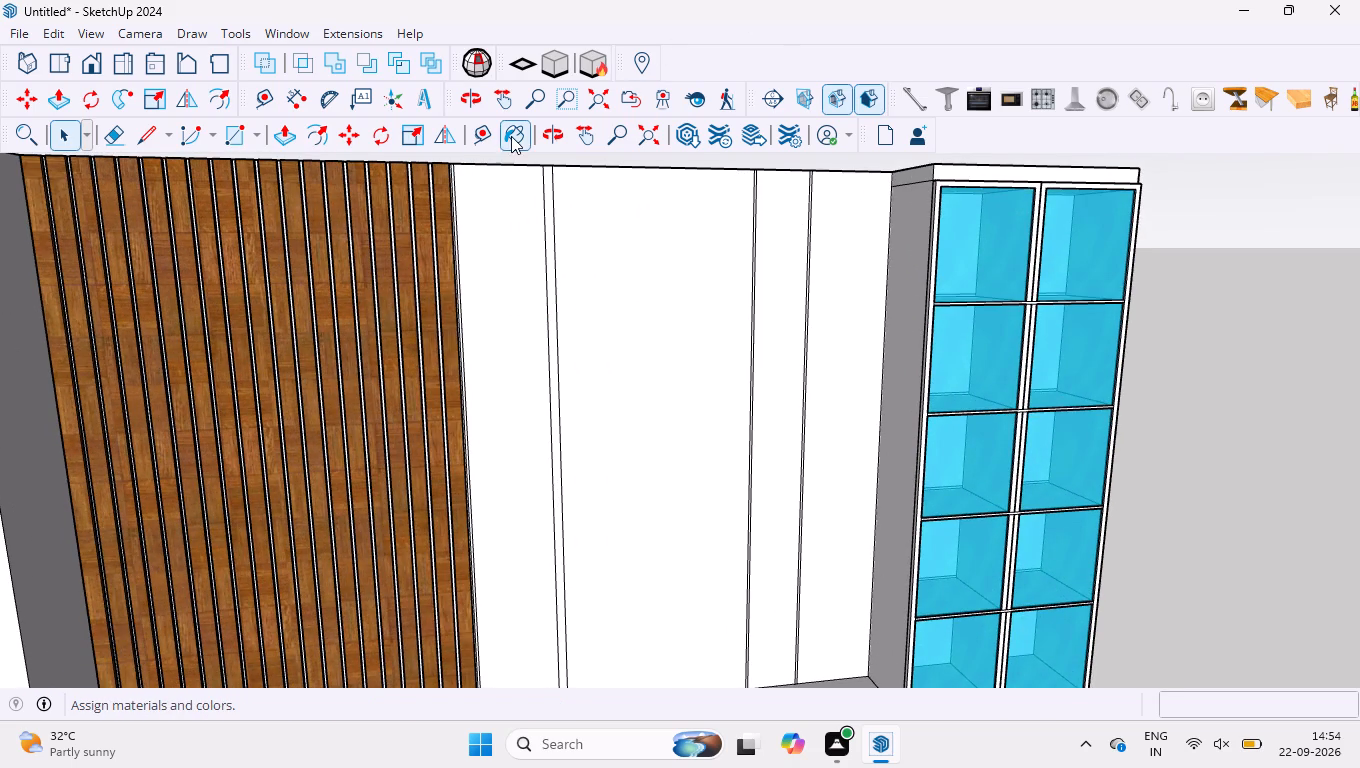
left_click(511, 136)
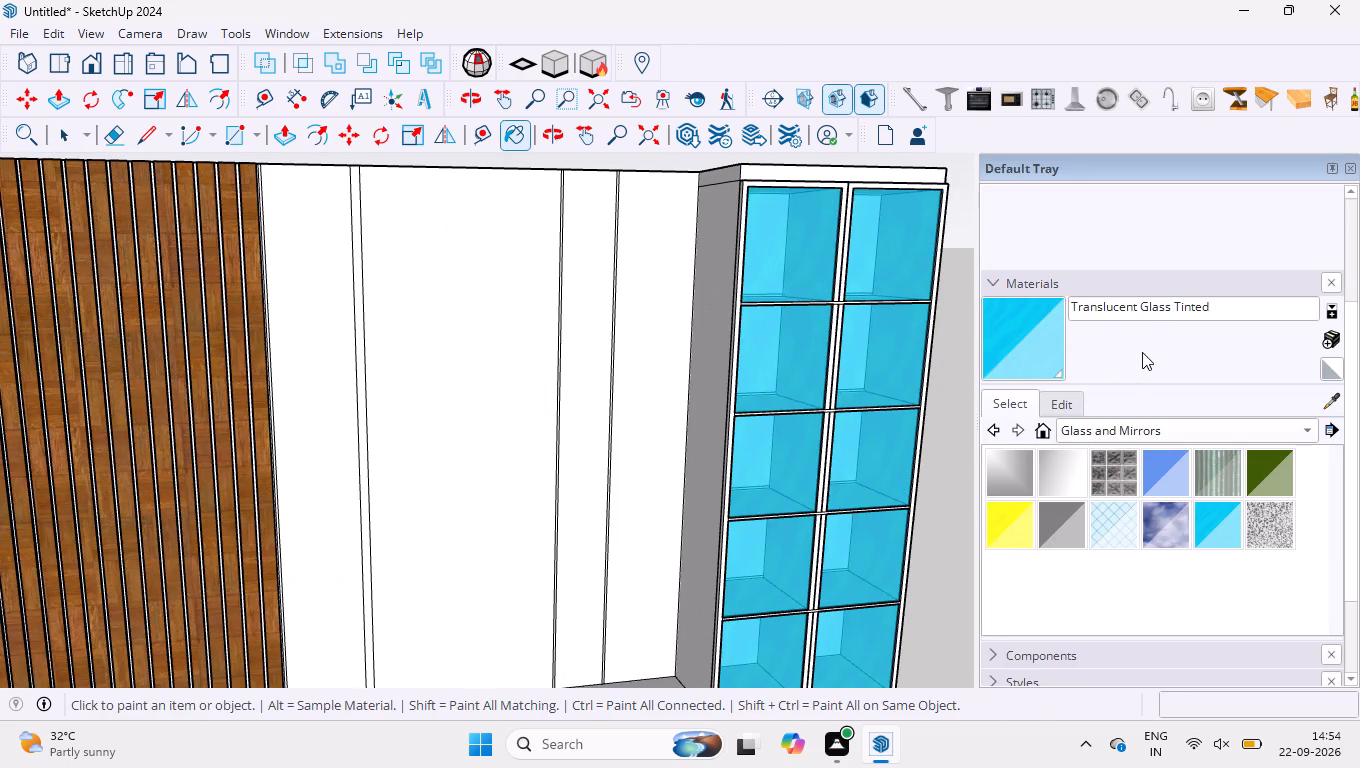
left_click(1333, 313)
scroll(1157, 501, "down", 1)
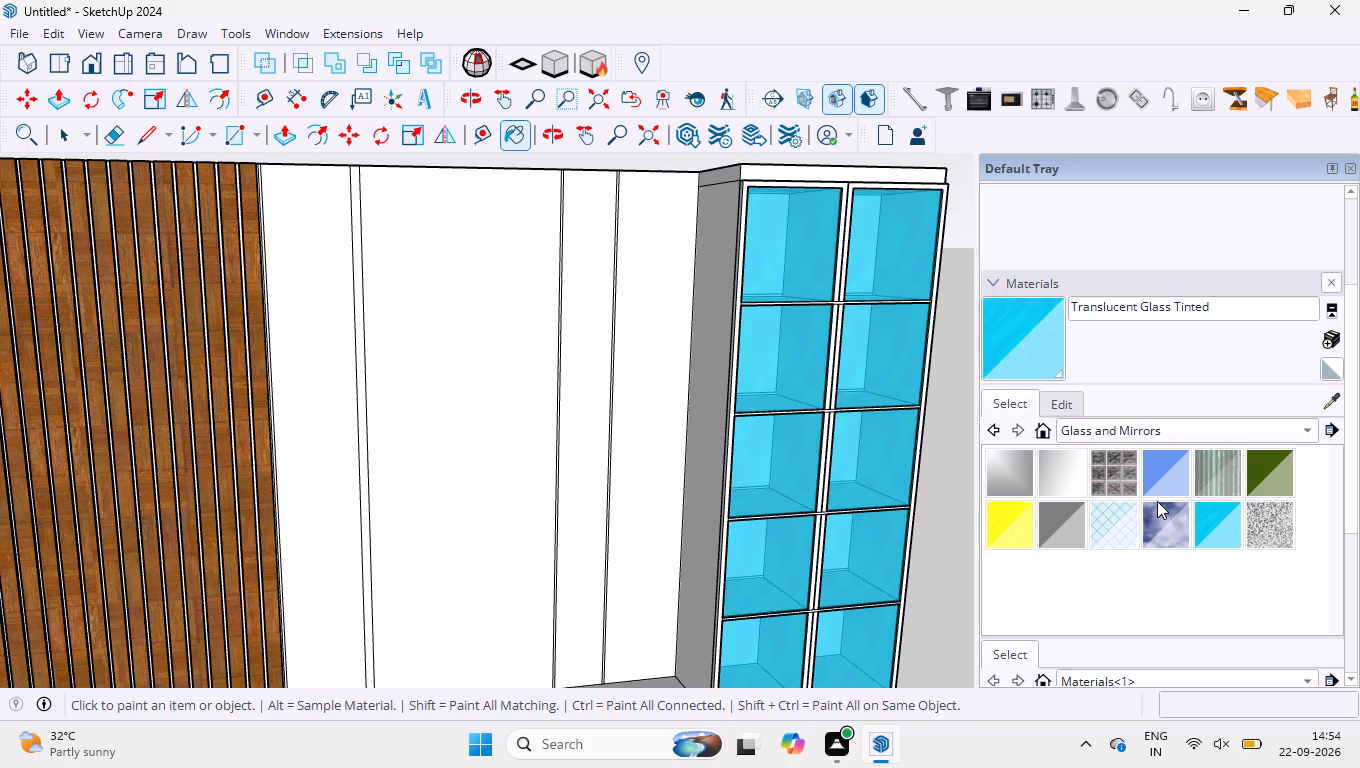
left_click(1332, 336)
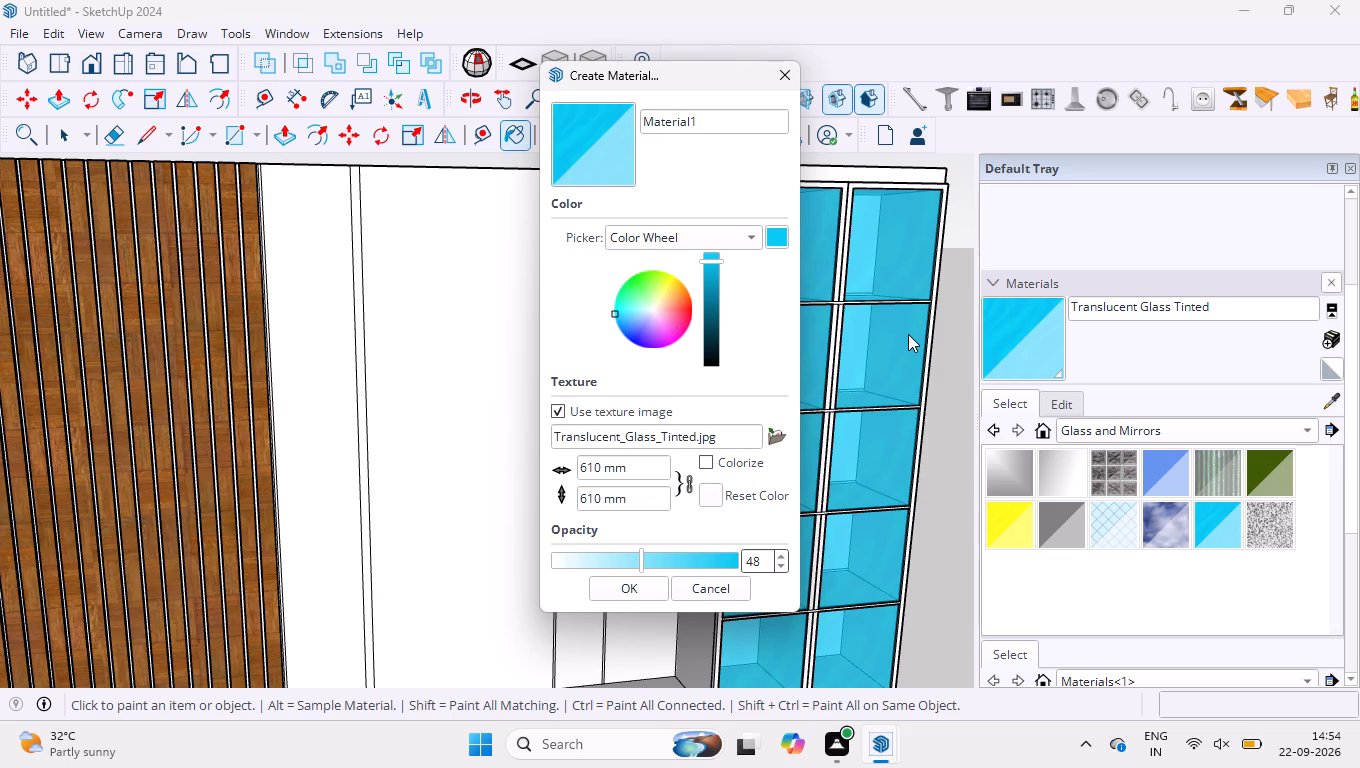
Load the white marble image 3237030977155389.jpg from Downloads as the new material's texture.
scroll(891, 373, "up", 2)
scroll(900, 366, "down", 4)
left_click(774, 438)
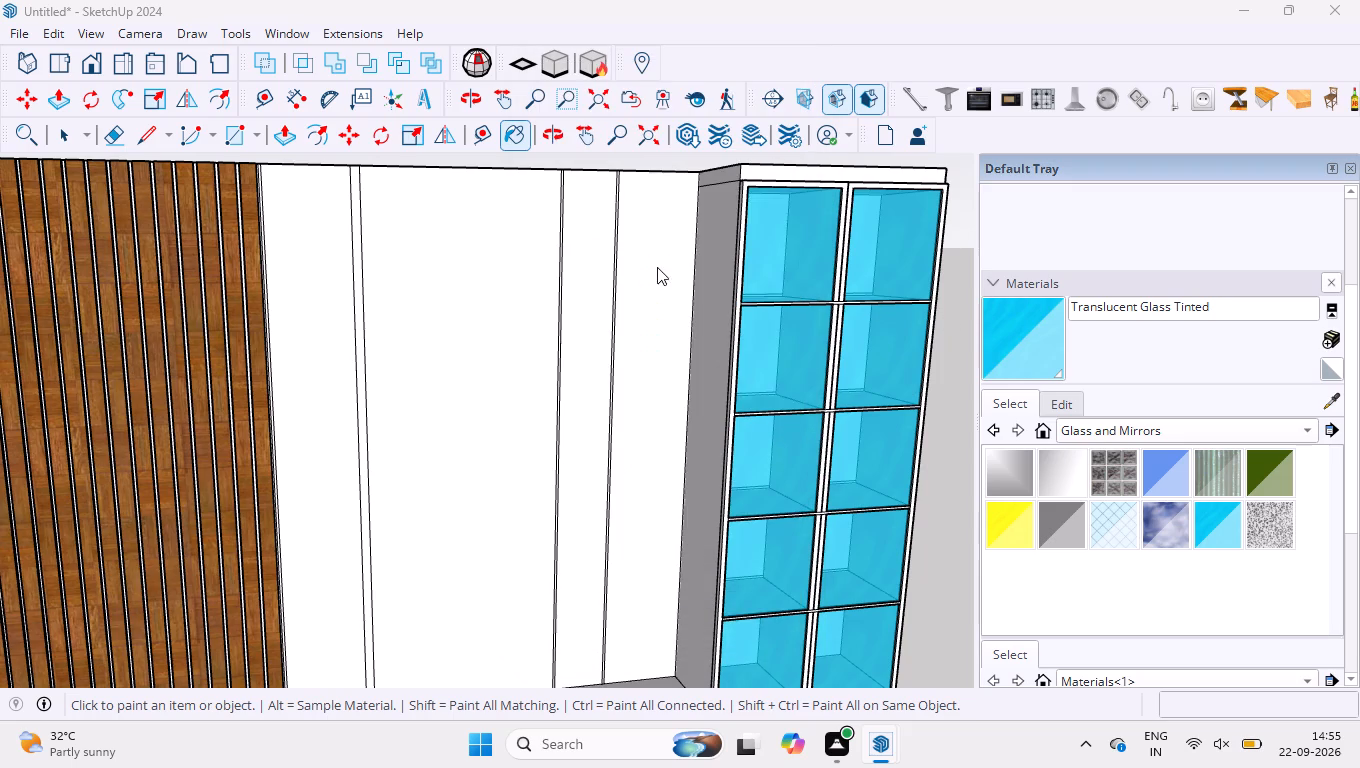
left_click(76, 253)
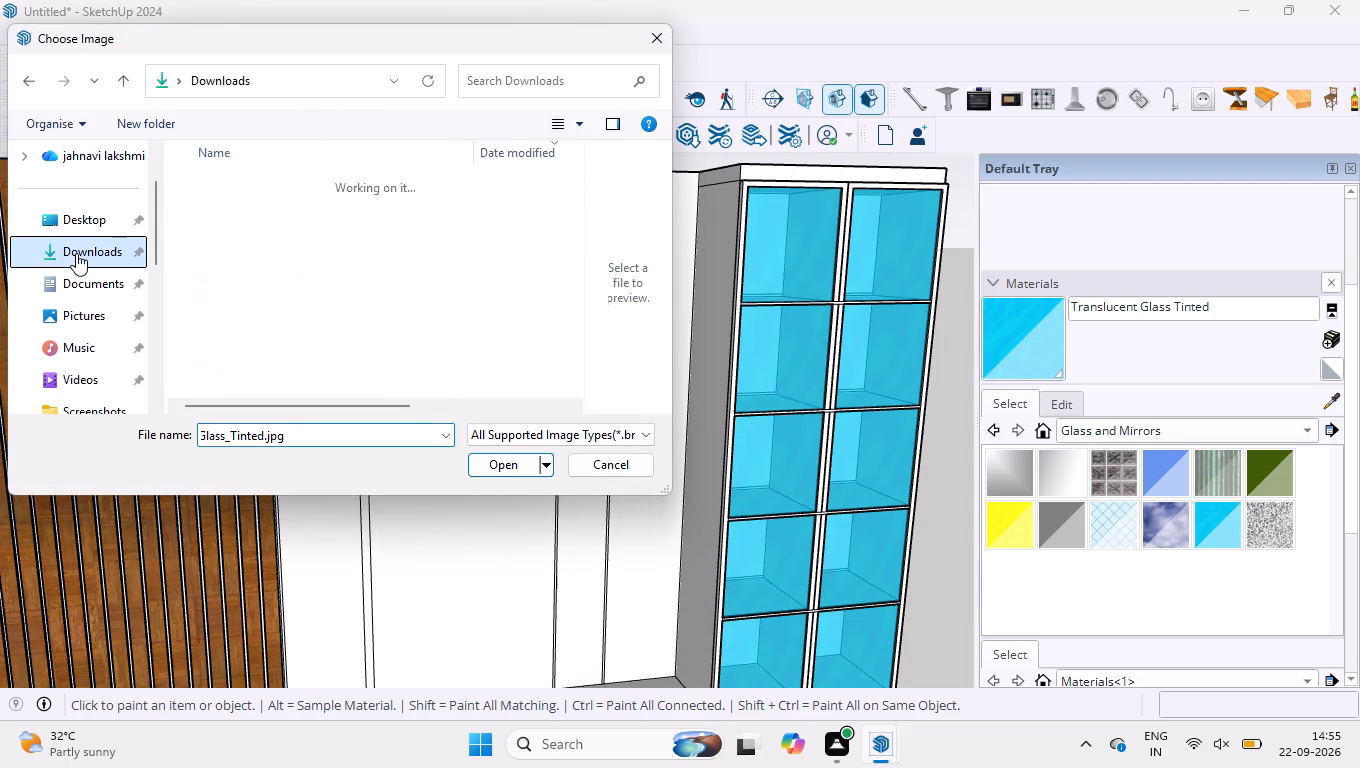
left_click(240, 213)
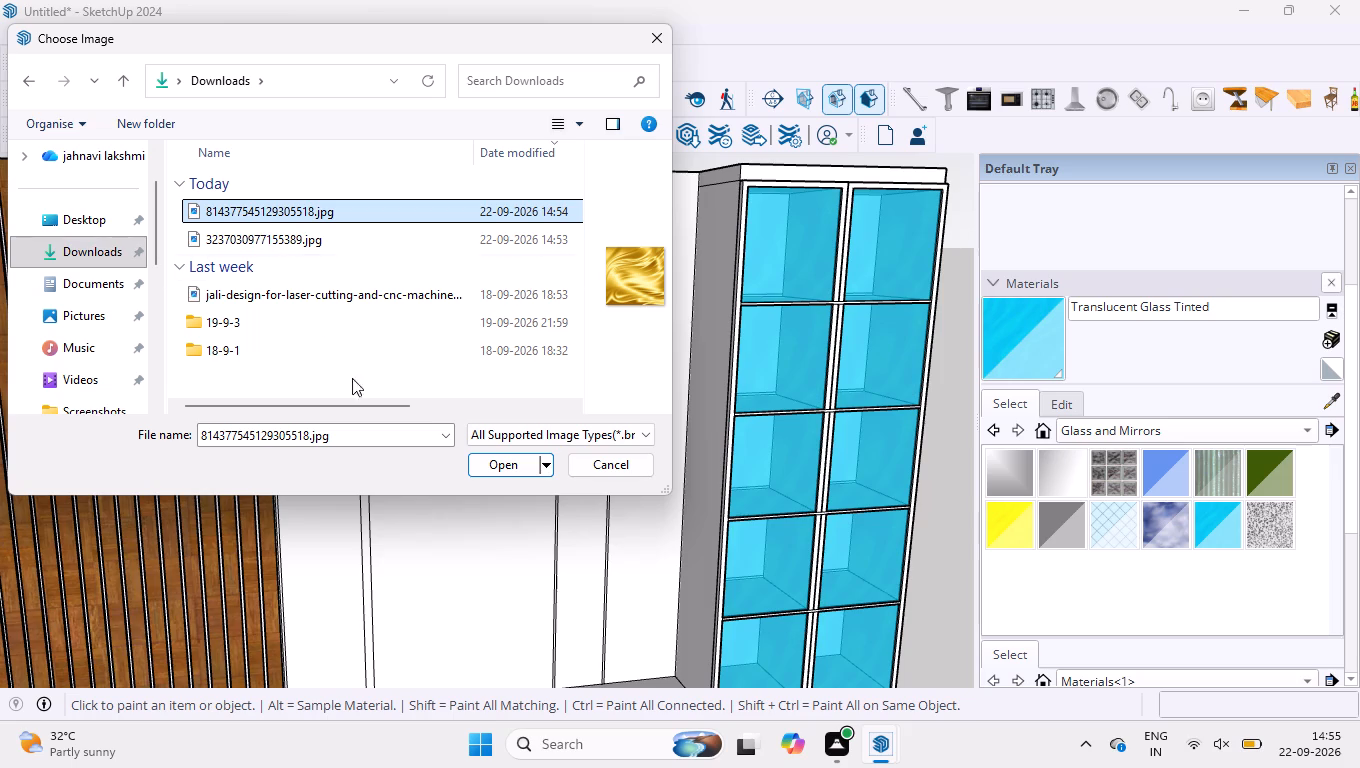
left_click(322, 246)
left_click(509, 466)
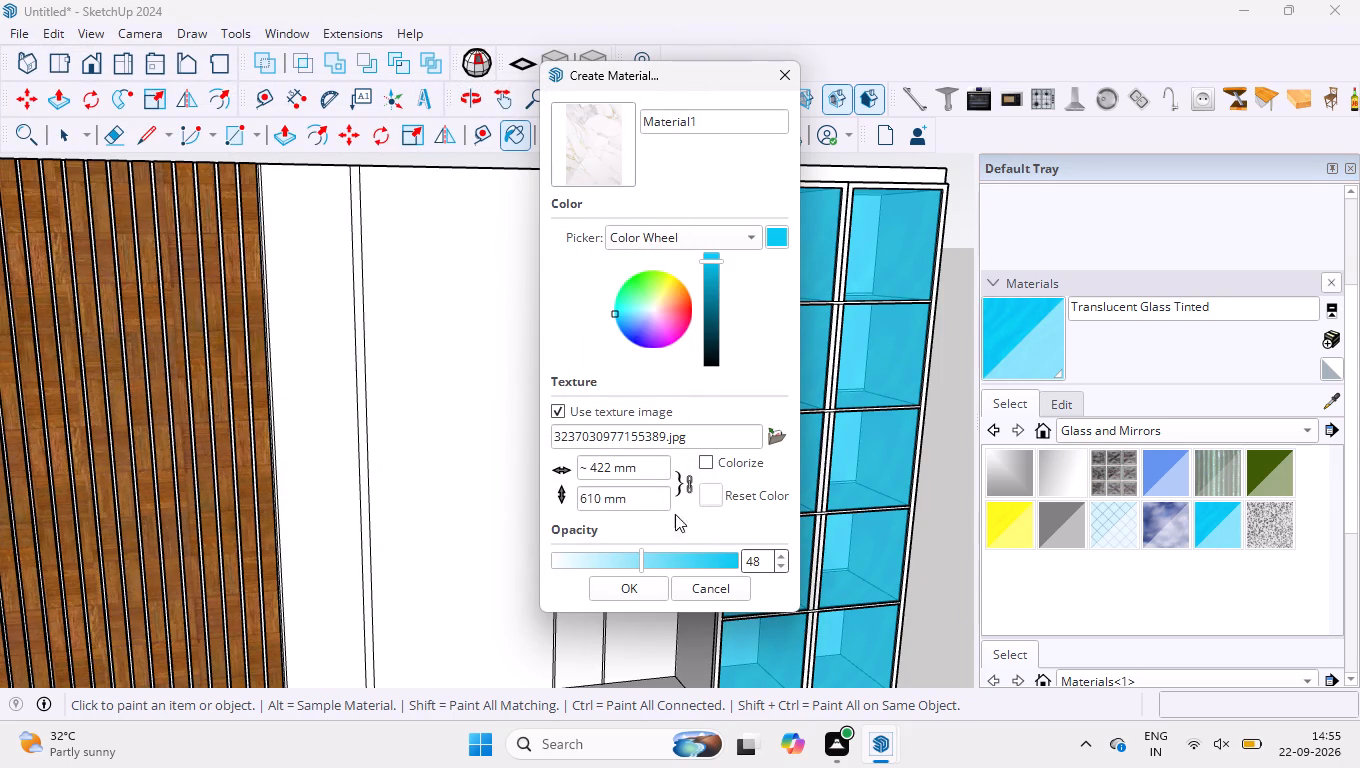
Set the new material's opacity to 54.
left_click_drag(640, 564, 699, 561)
left_click_drag(699, 561, 712, 565)
left_click_drag(712, 565, 650, 573)
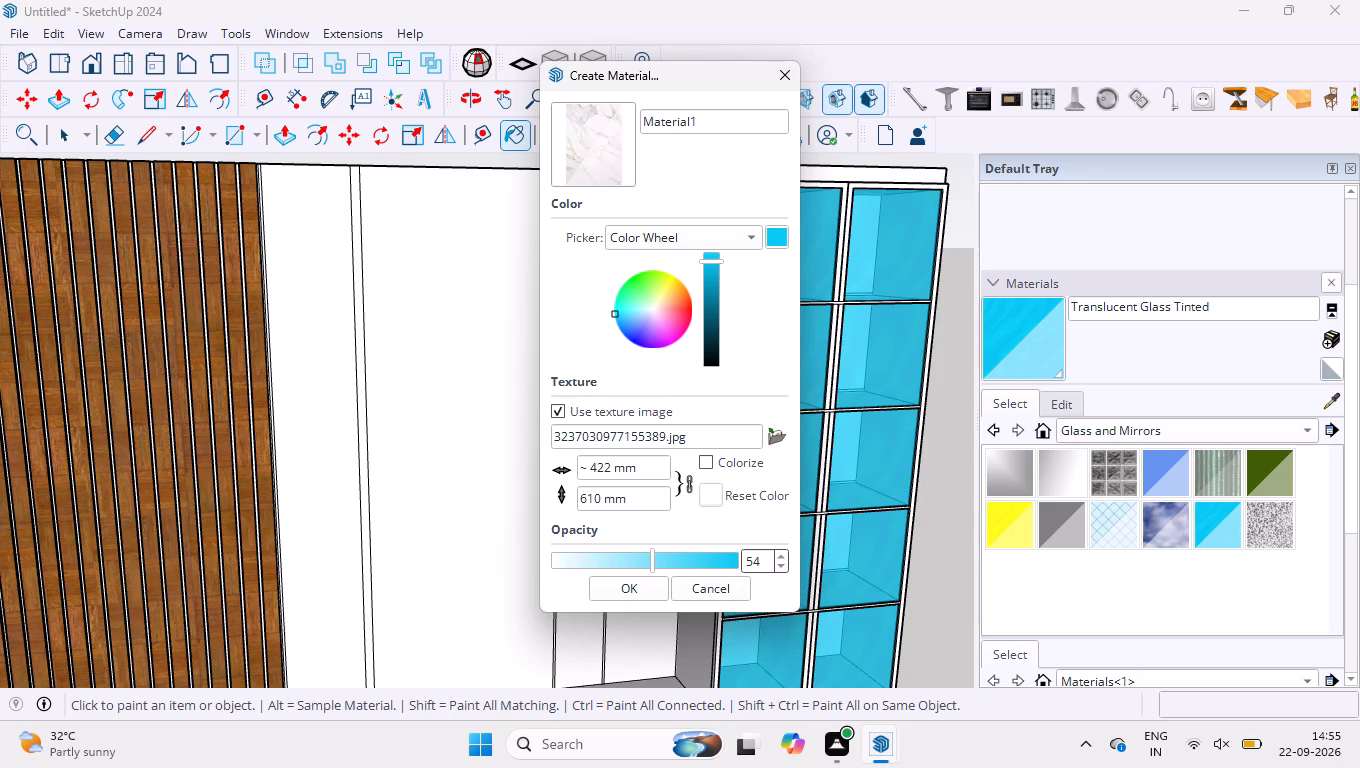
Set the marble texture's width to 2'.
left_click(652, 470)
left_click_drag(648, 466, 562, 480)
key("BackSpace")
key("BackSpace")
key("BackSpace")
key("BackSpace")
key("BackSpace")
key("BackSpace")
key("BackSpace")
key("BackSpace")
key("BackSpace")
key("BackSpace")
key("BackSpace")
key("BackSpace")
key("BackSpace")
type("2'")
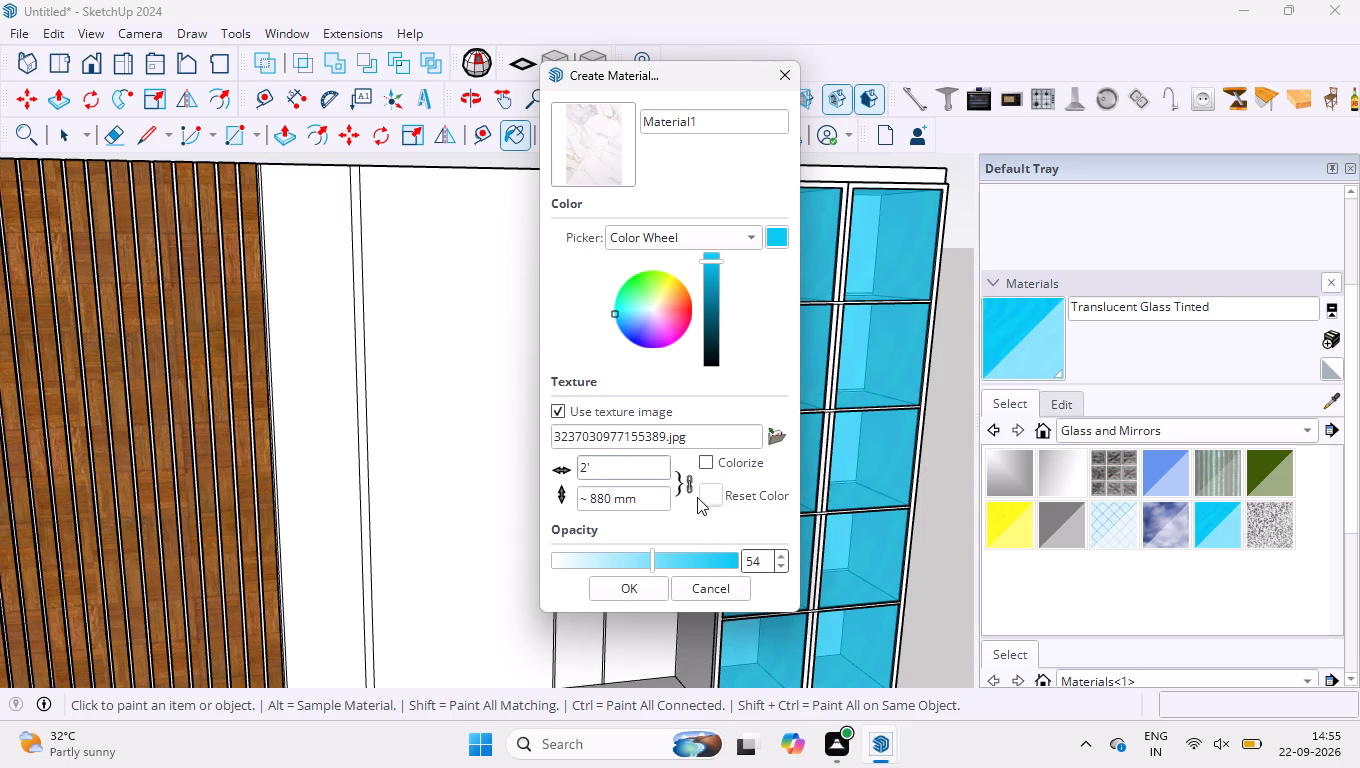
Unlock the texture's aspect ratio, set the height to 3', and lock the ratio again.
left_click(688, 491)
left_click(649, 500)
left_click_drag(649, 500, 647, 500)
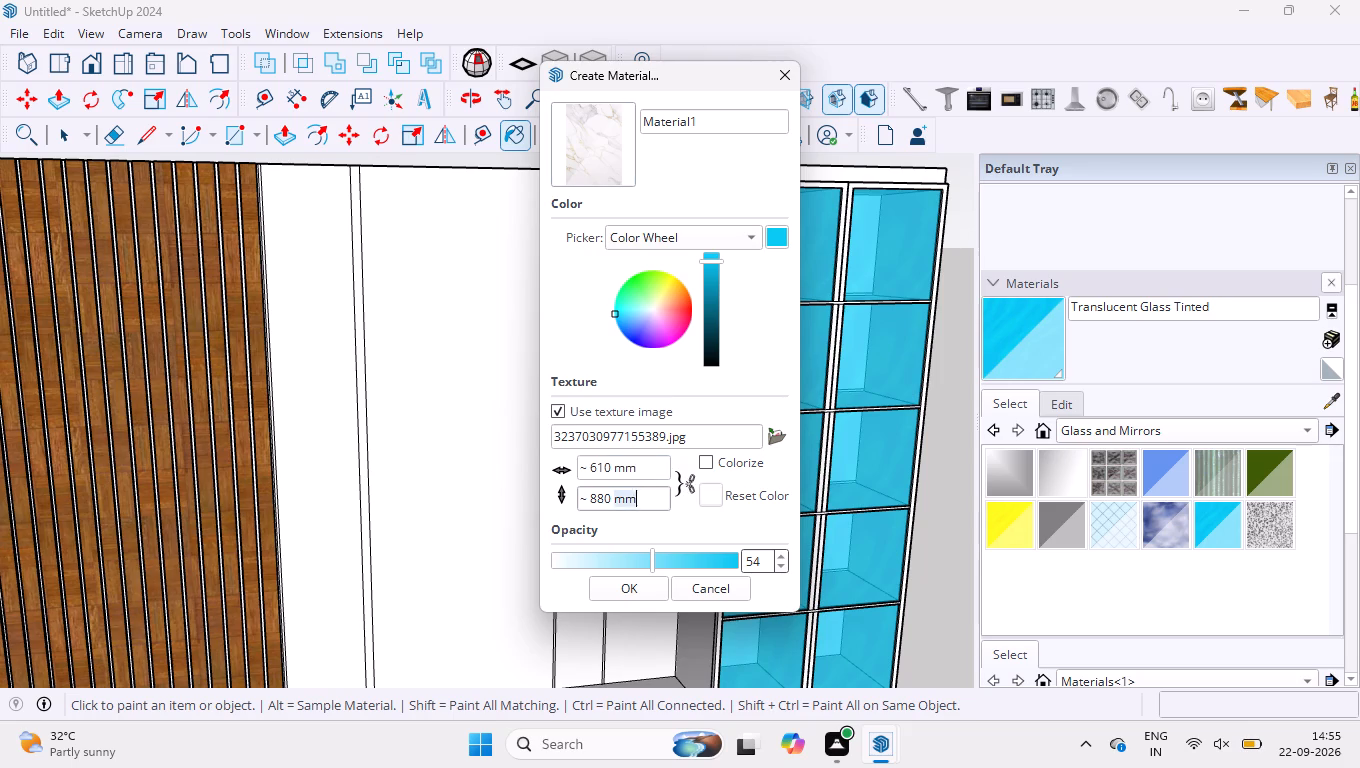
left_click_drag(647, 500, 501, 544)
key("BackSpace")
key("BackSpace")
key("BackSpace")
key("BackSpace")
key("BackSpace")
key("BackSpace")
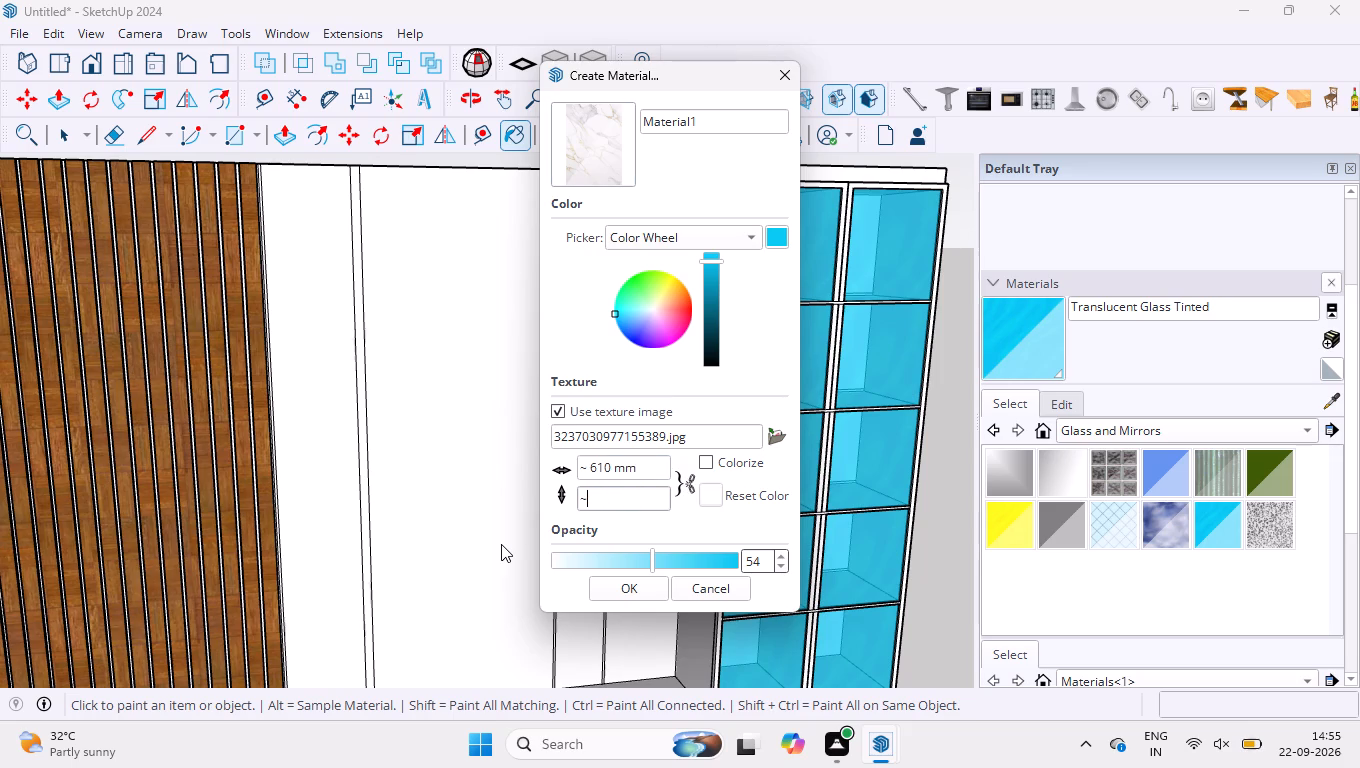
key("BackSpace")
key("BackSpace")
type("3'")
left_click(689, 481)
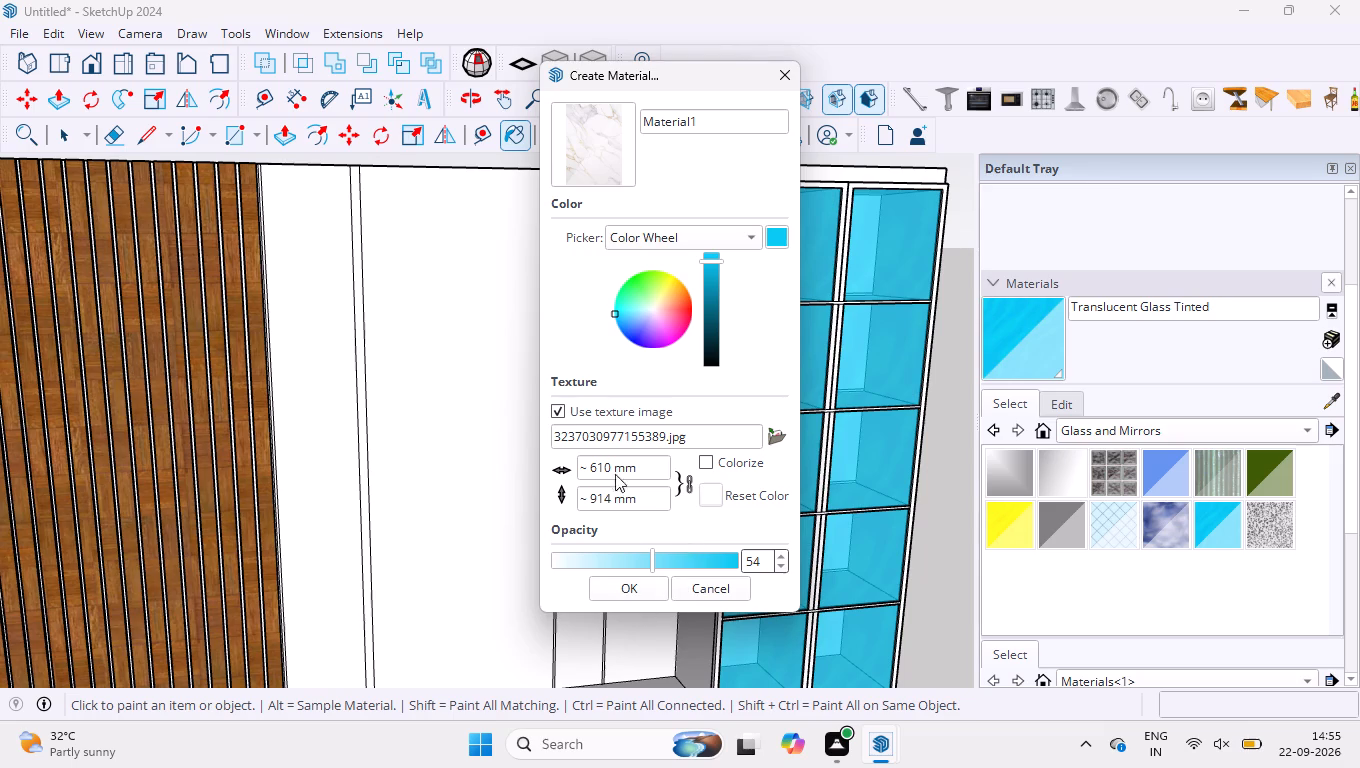
Colorize the marble texture lavender using RGB with red 203 and a reduced green value, and create the material as Material1.
left_click(639, 236)
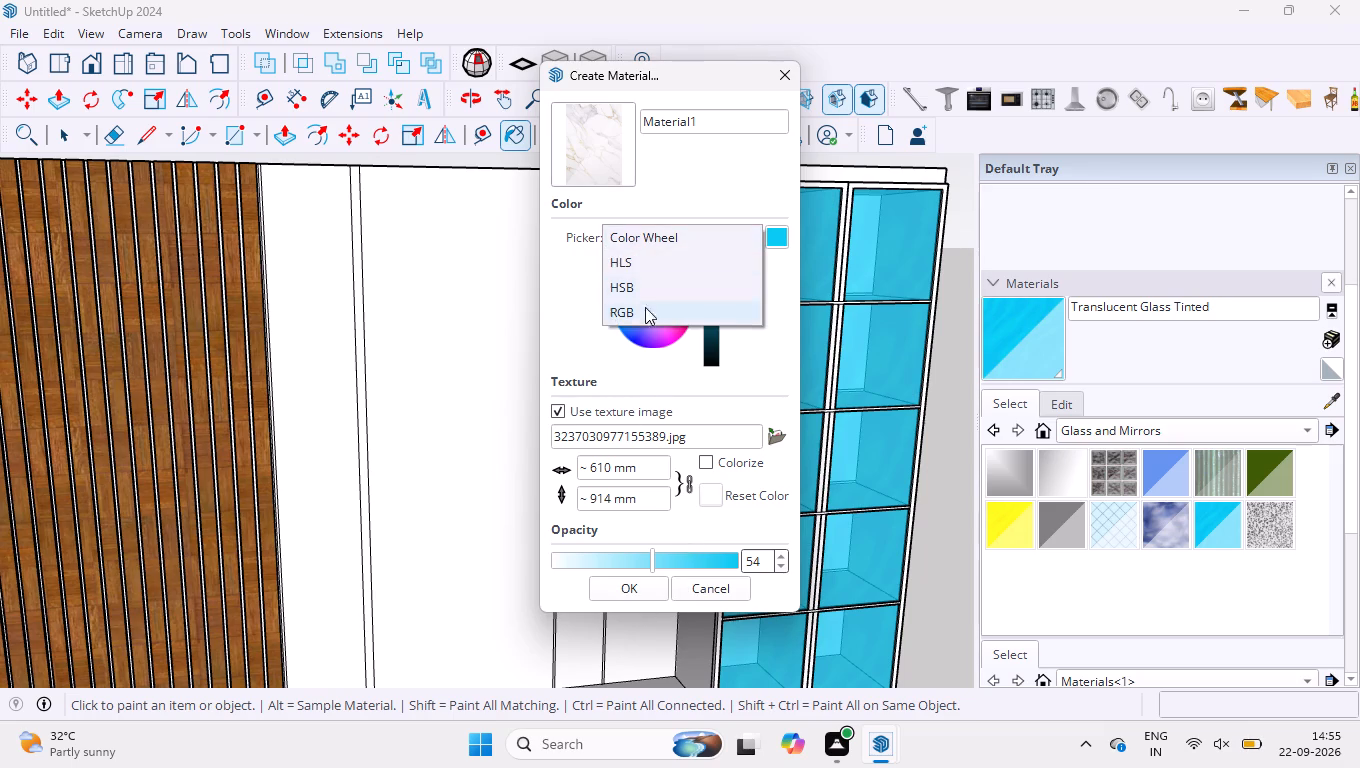
left_click(639, 315)
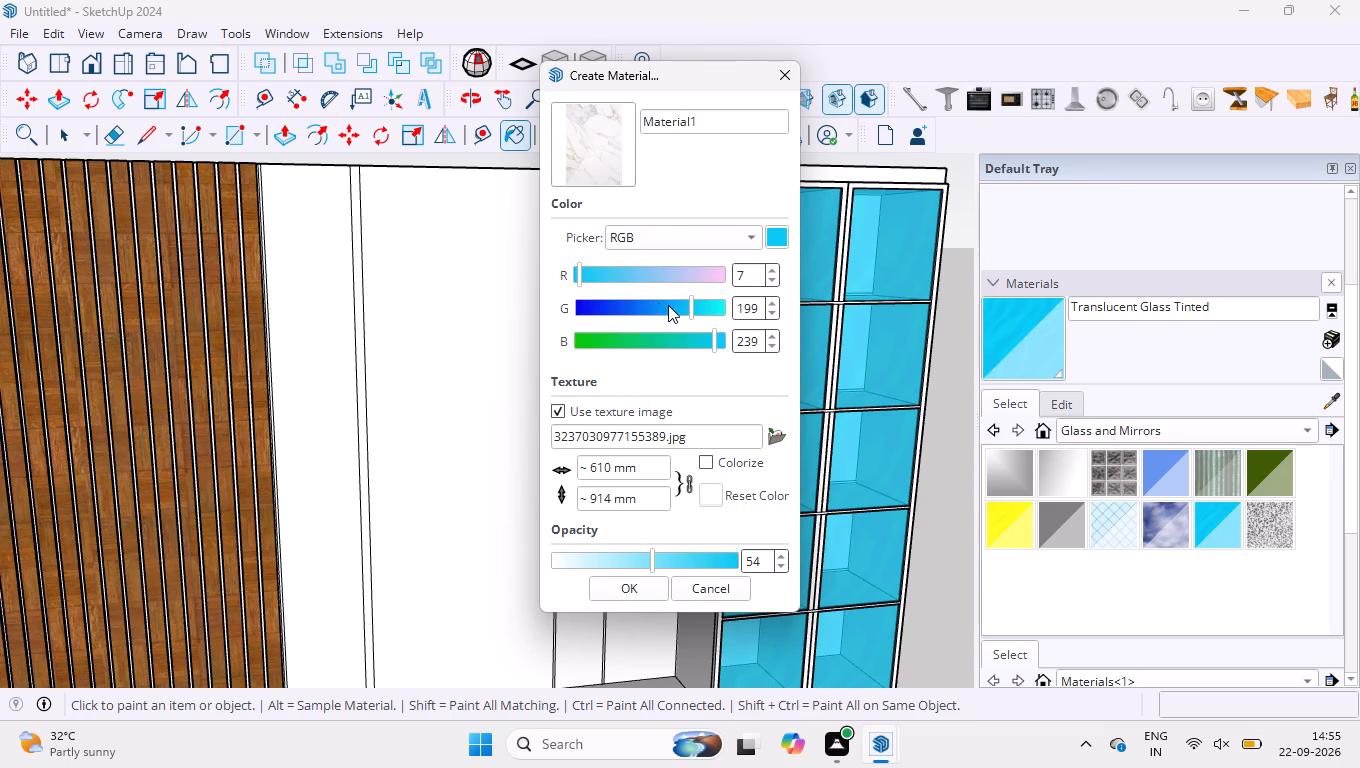
left_click(685, 306)
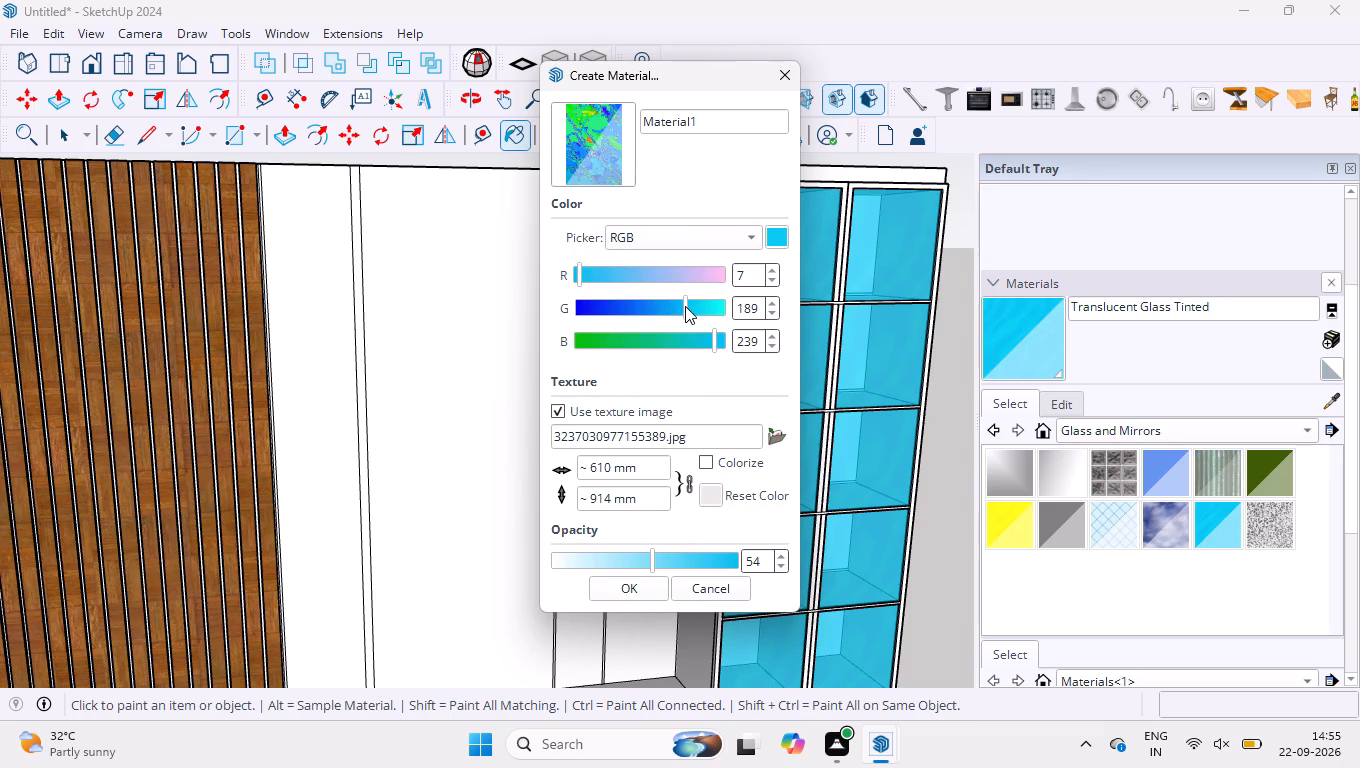
left_click(722, 492)
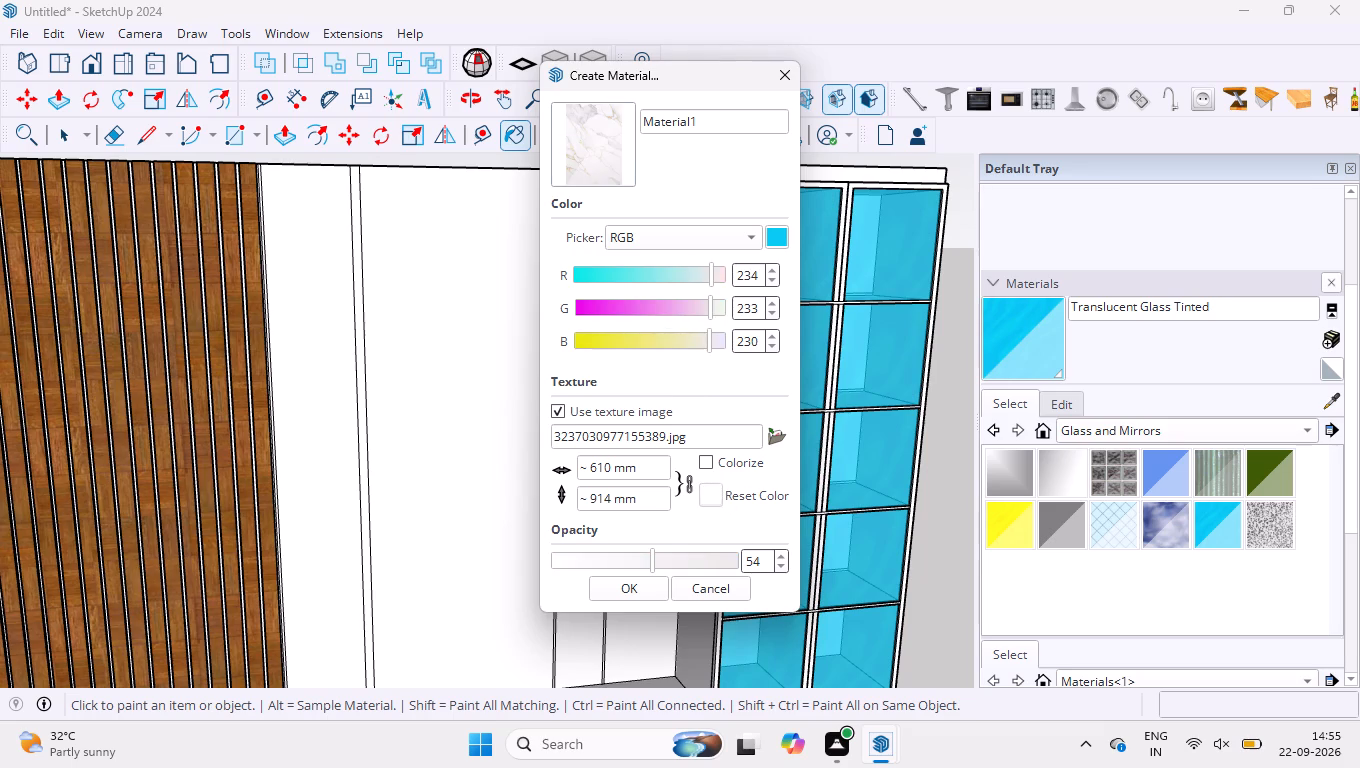
left_click(703, 457)
left_click(693, 271)
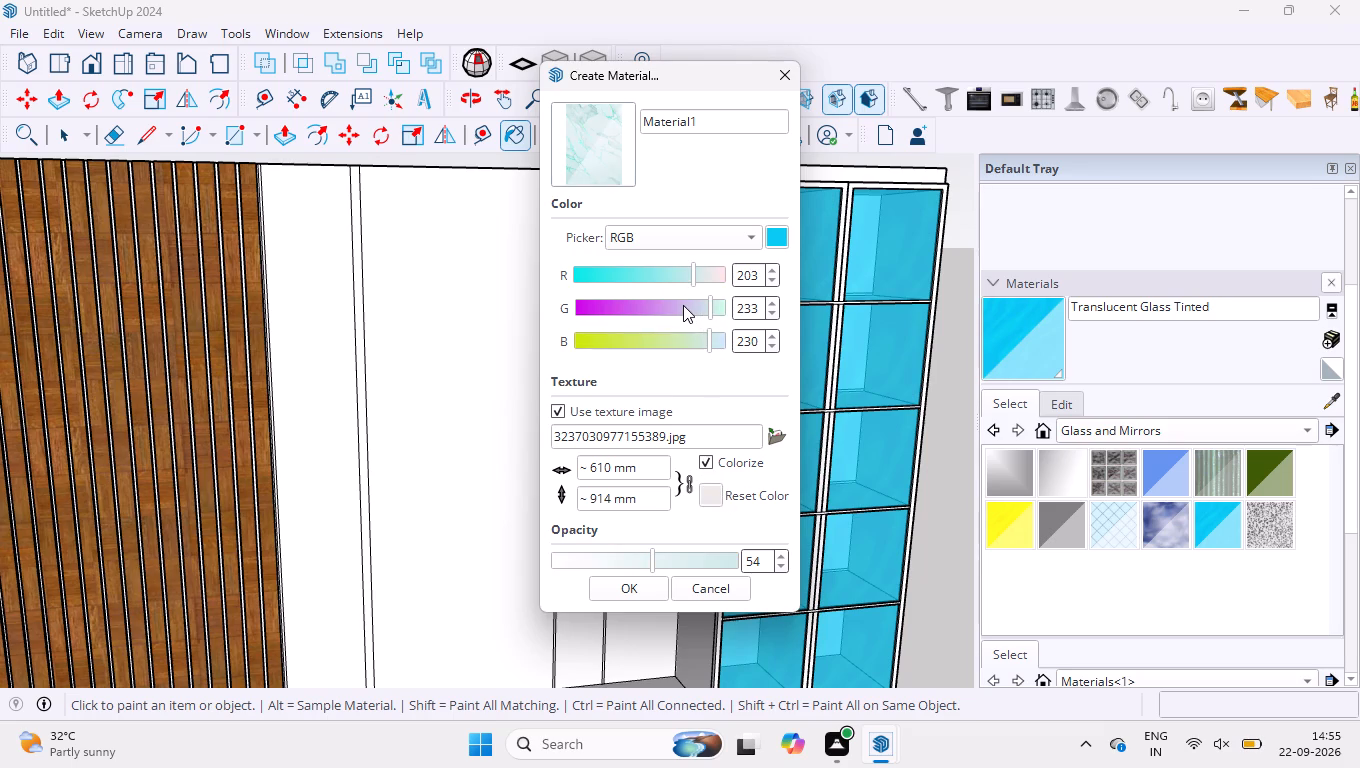
left_click(683, 305)
left_click(652, 585)
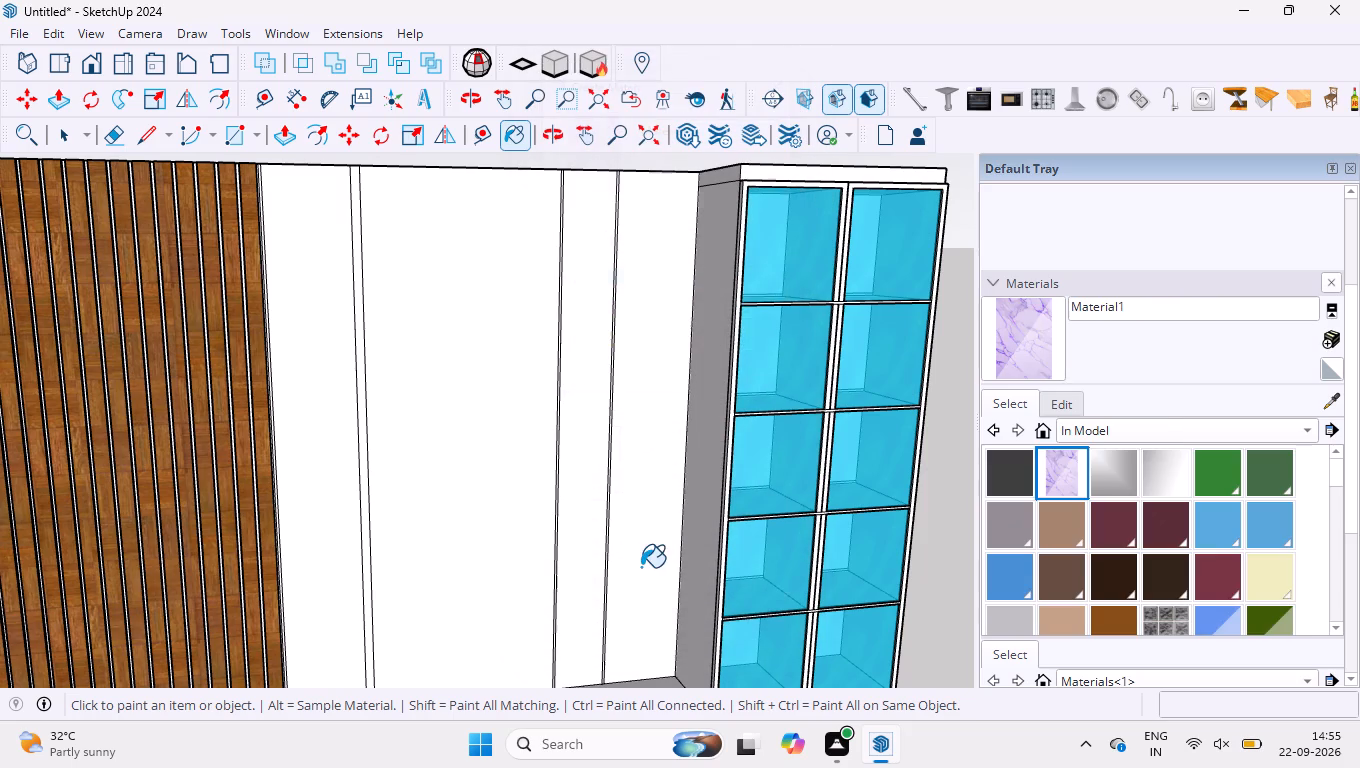
Paint the four wider sections of the central wall panel with the lavender marble Material1.
left_click(655, 495)
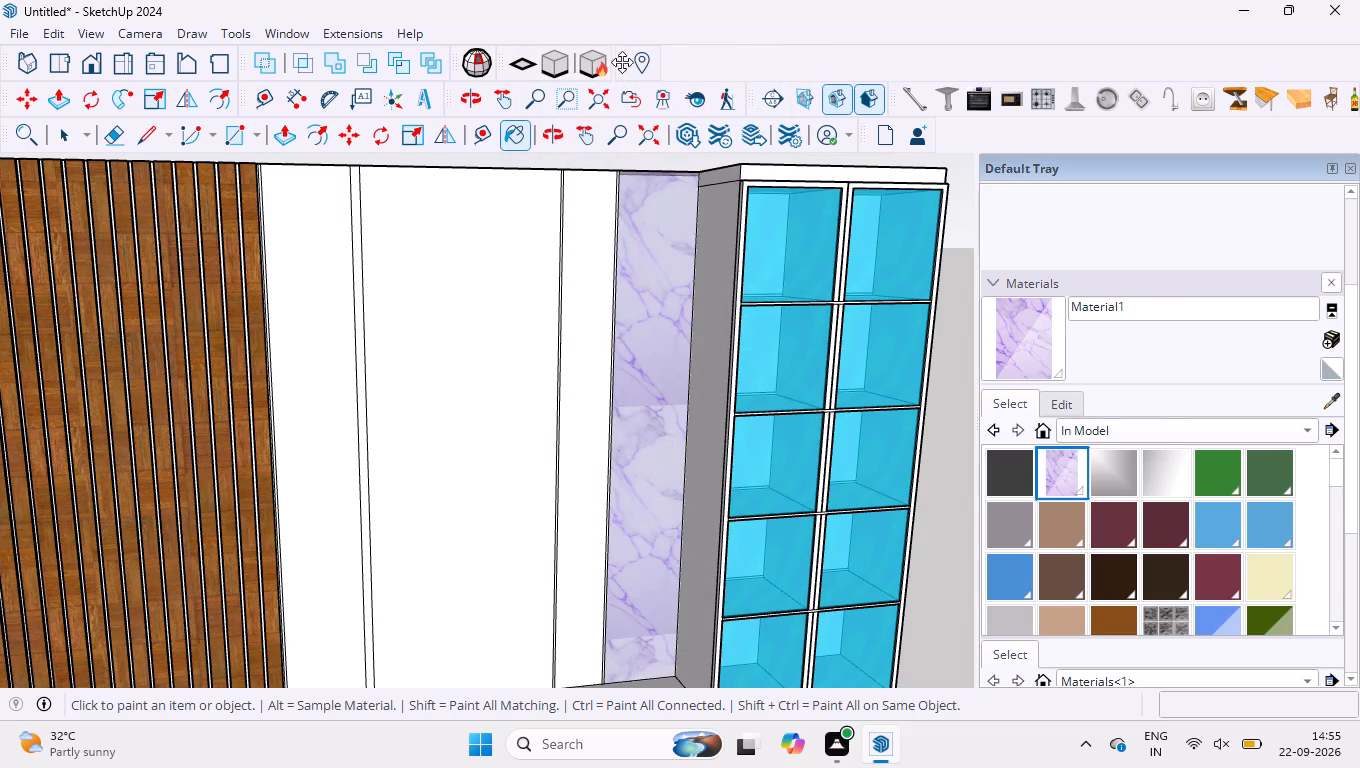
scroll(630, 126, "up", 5)
scroll(618, 180, "up", 18)
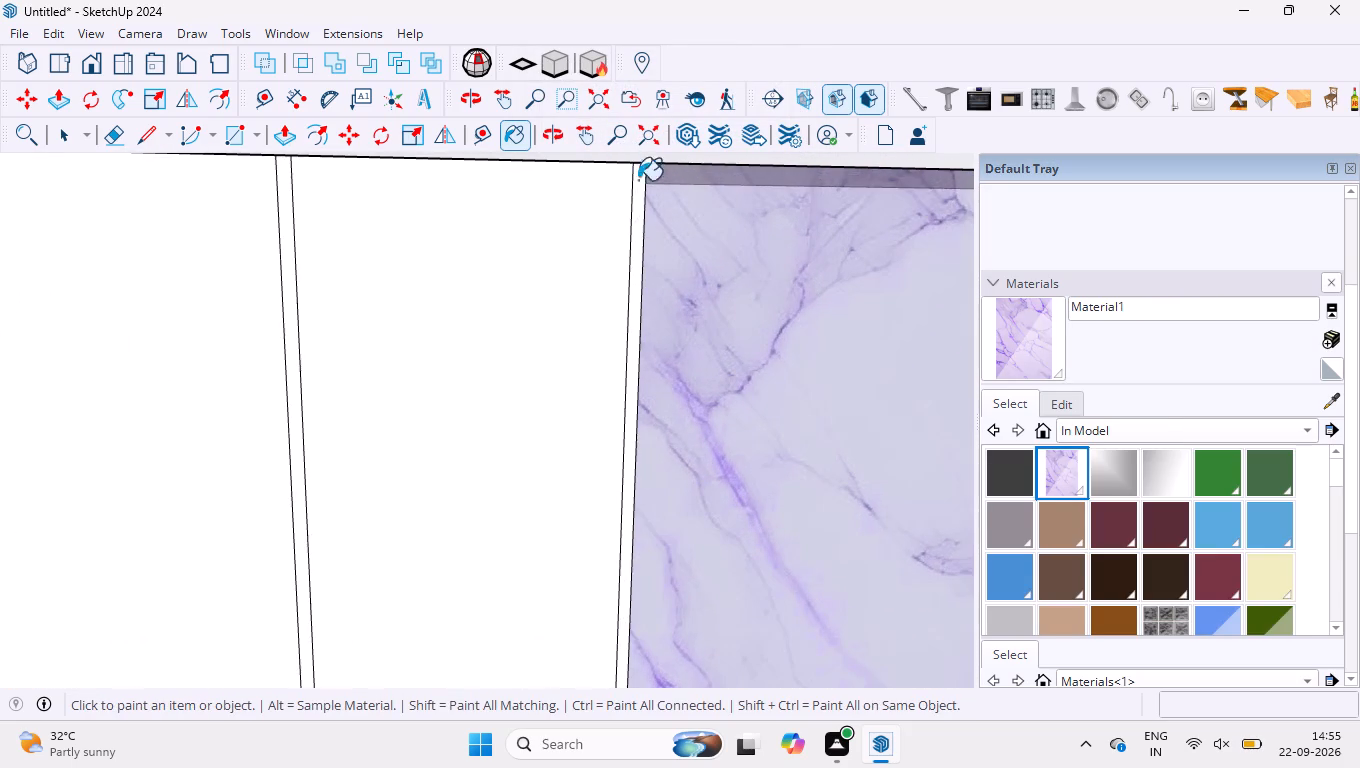
scroll(629, 258, "down", 3)
middle_click_drag(617, 251, 623, 323)
left_click(557, 278)
left_click(199, 370)
scroll(712, 354, "down", 10)
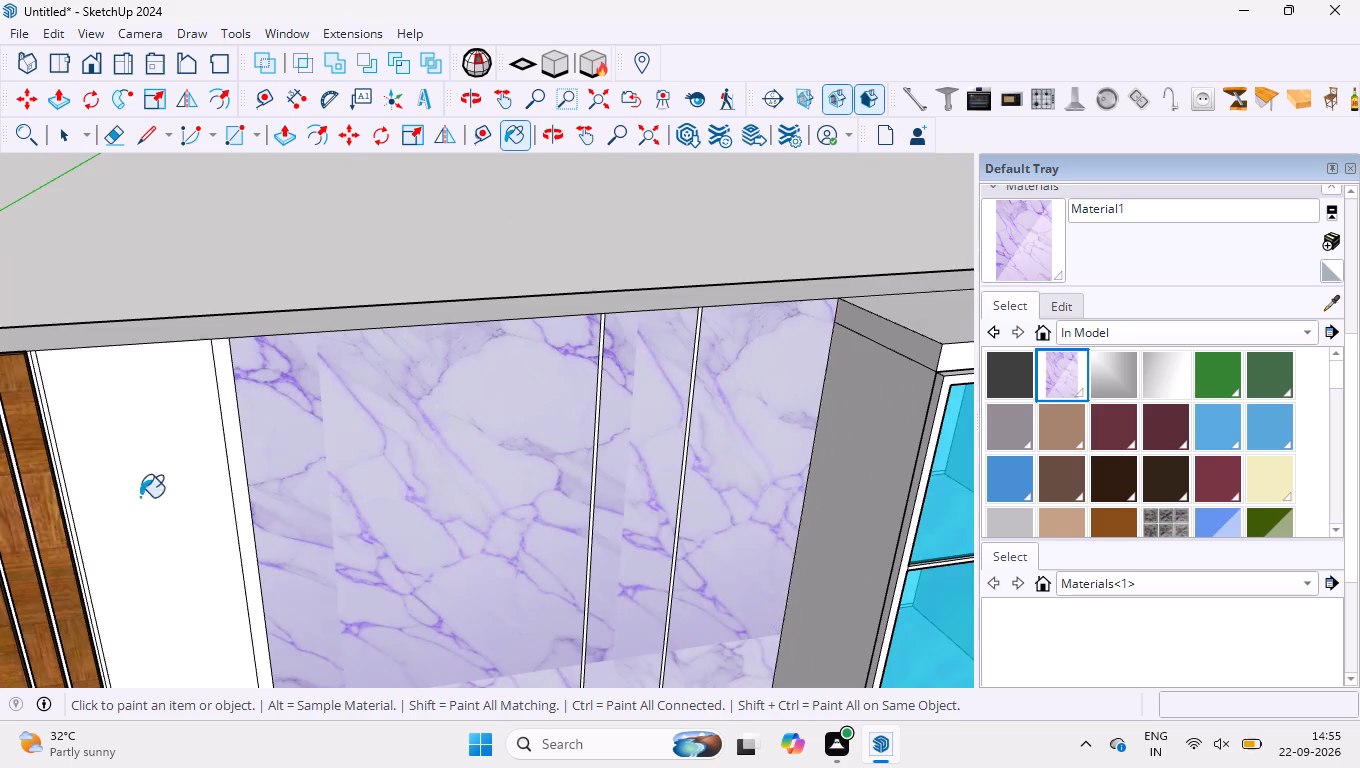
scroll(44, 504, "up", 4)
scroll(140, 462, "up", 5)
left_click(157, 445)
scroll(445, 443, "down", 5)
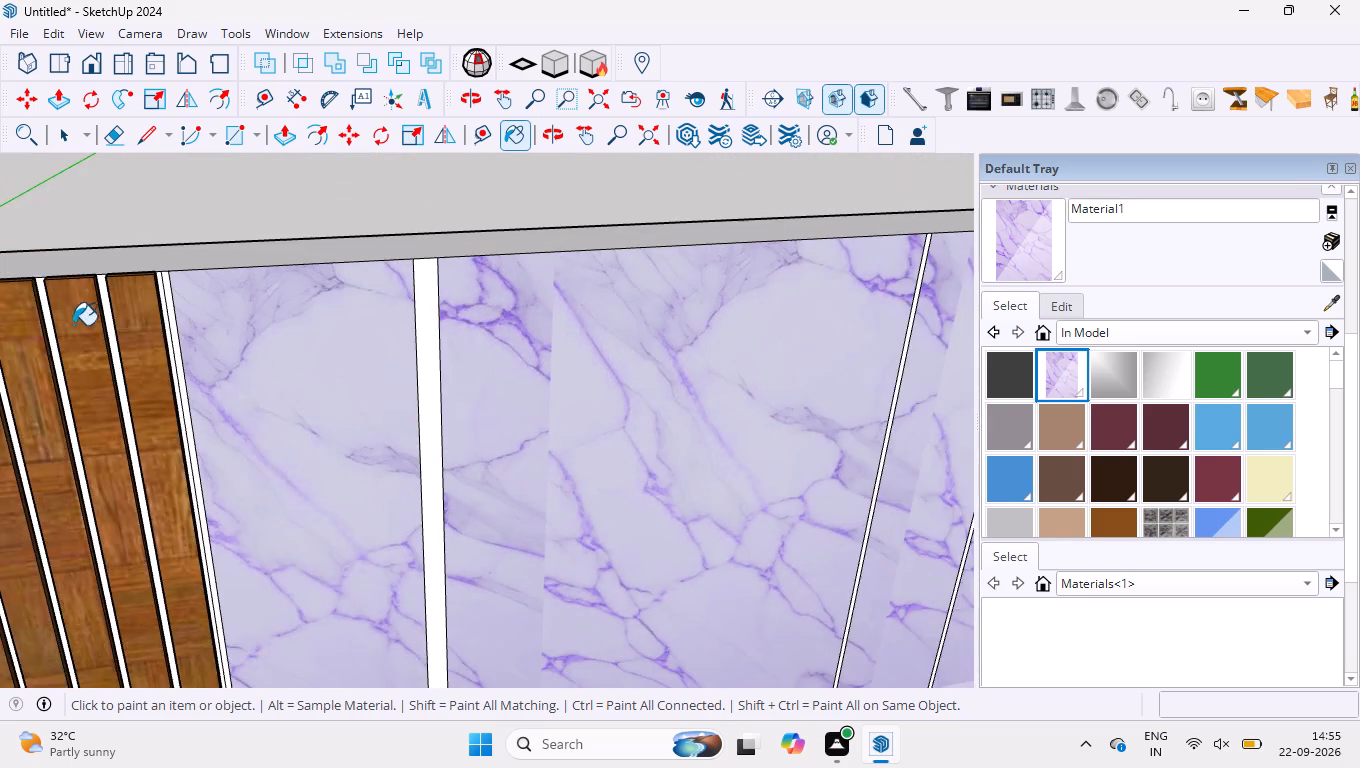
Paint the backing face beside the last wood slat with the lavender marble Material1.
scroll(69, 311, "up", 3)
scroll(232, 276, "up", 5)
scroll(119, 272, "up", 6)
left_click(202, 272)
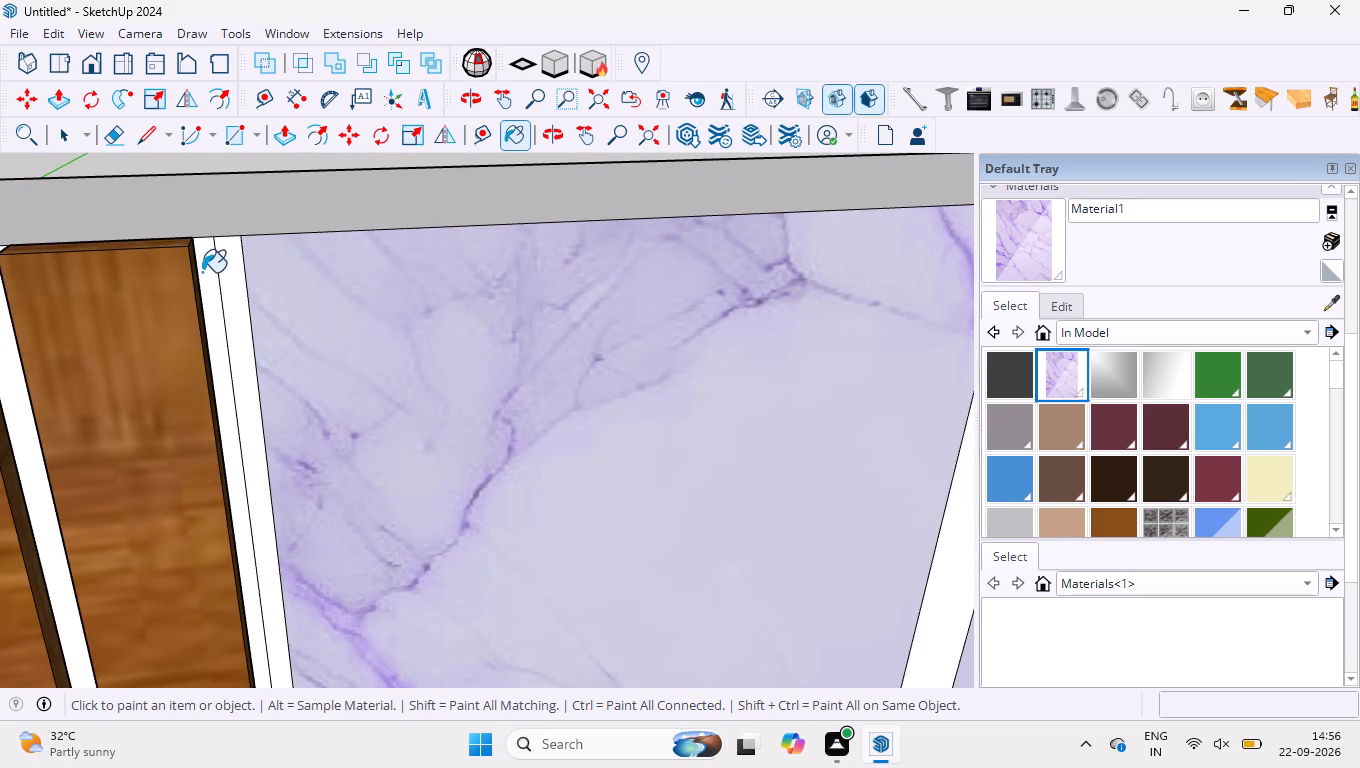
scroll(330, 294, "down", 4)
scroll(394, 329, "down", 20)
scroll(394, 329, "down", 1)
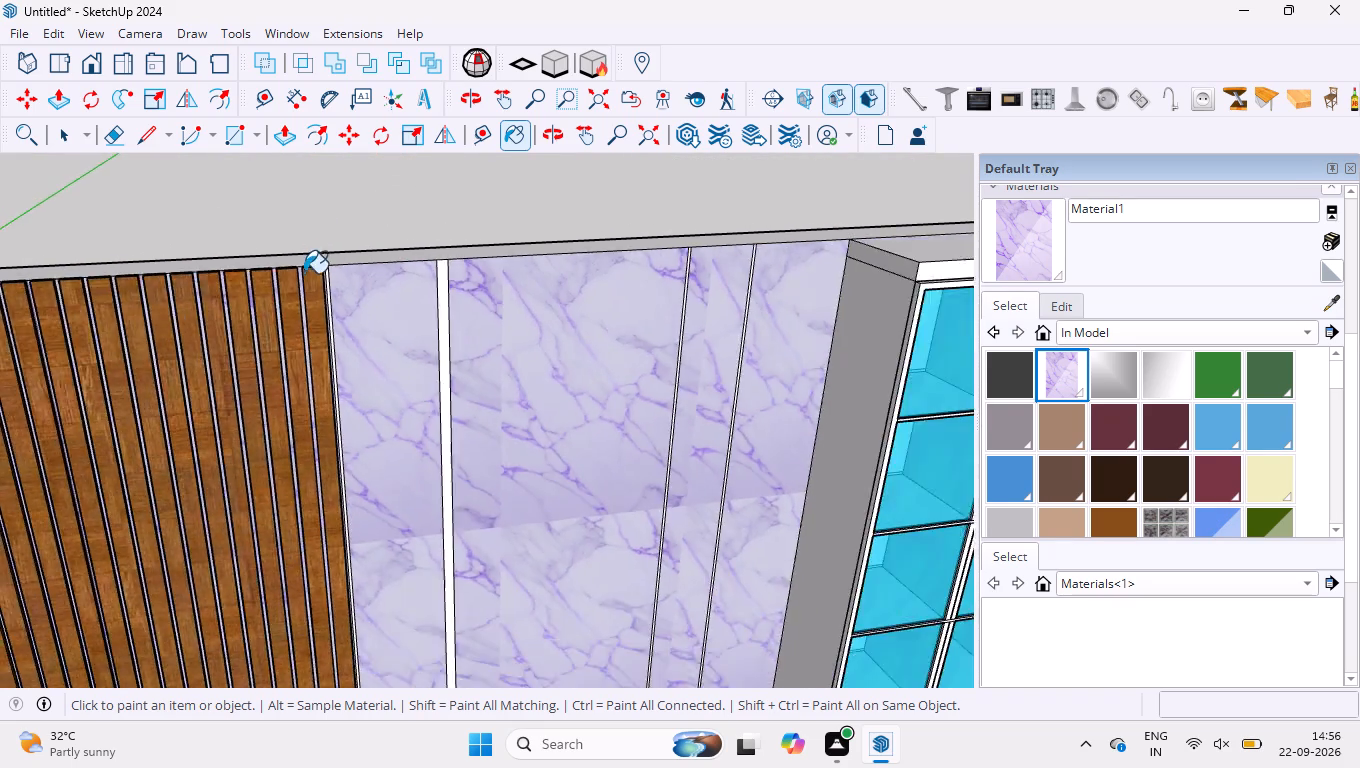
Turn off colorizing for the marble texture of Material1.
scroll(304, 273, "down", 5)
middle_click_drag(431, 376, 431, 301)
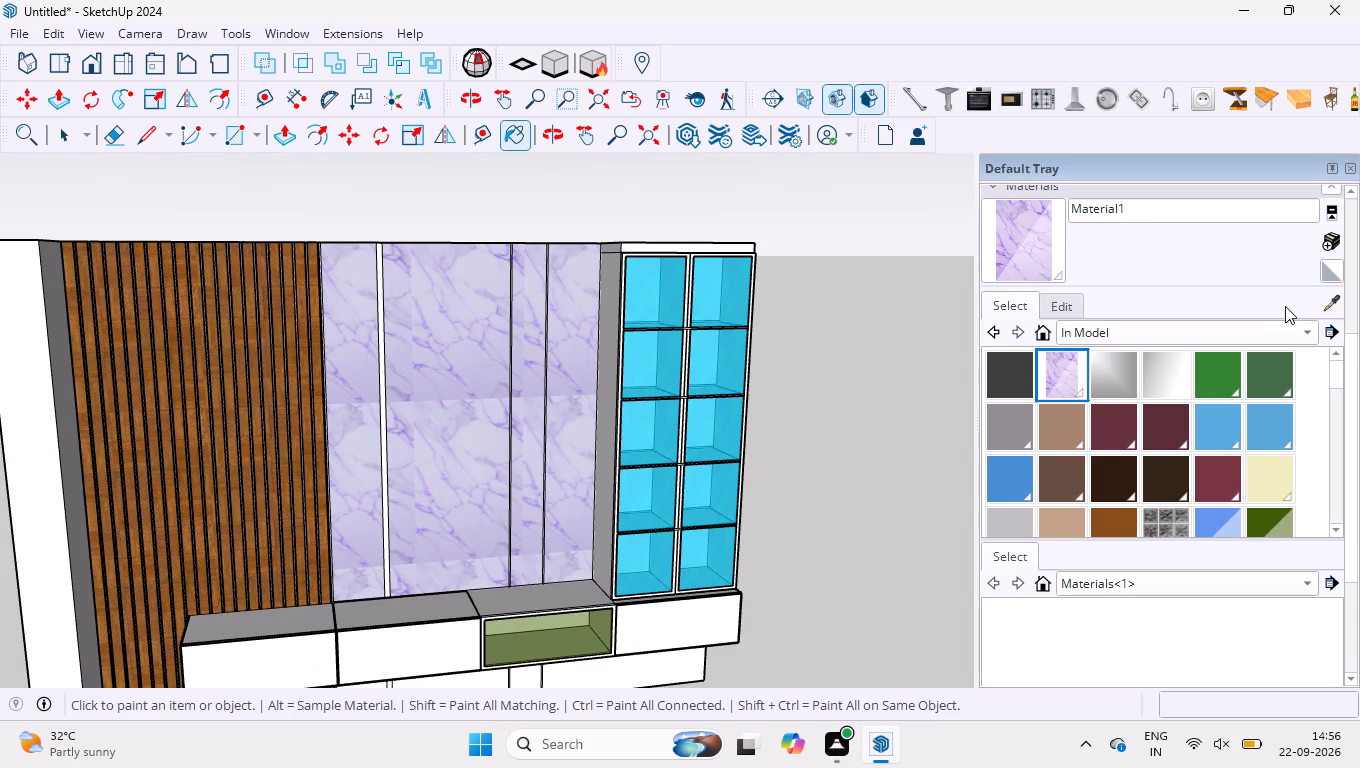
left_click(1066, 309)
scroll(1129, 548, "down", 2)
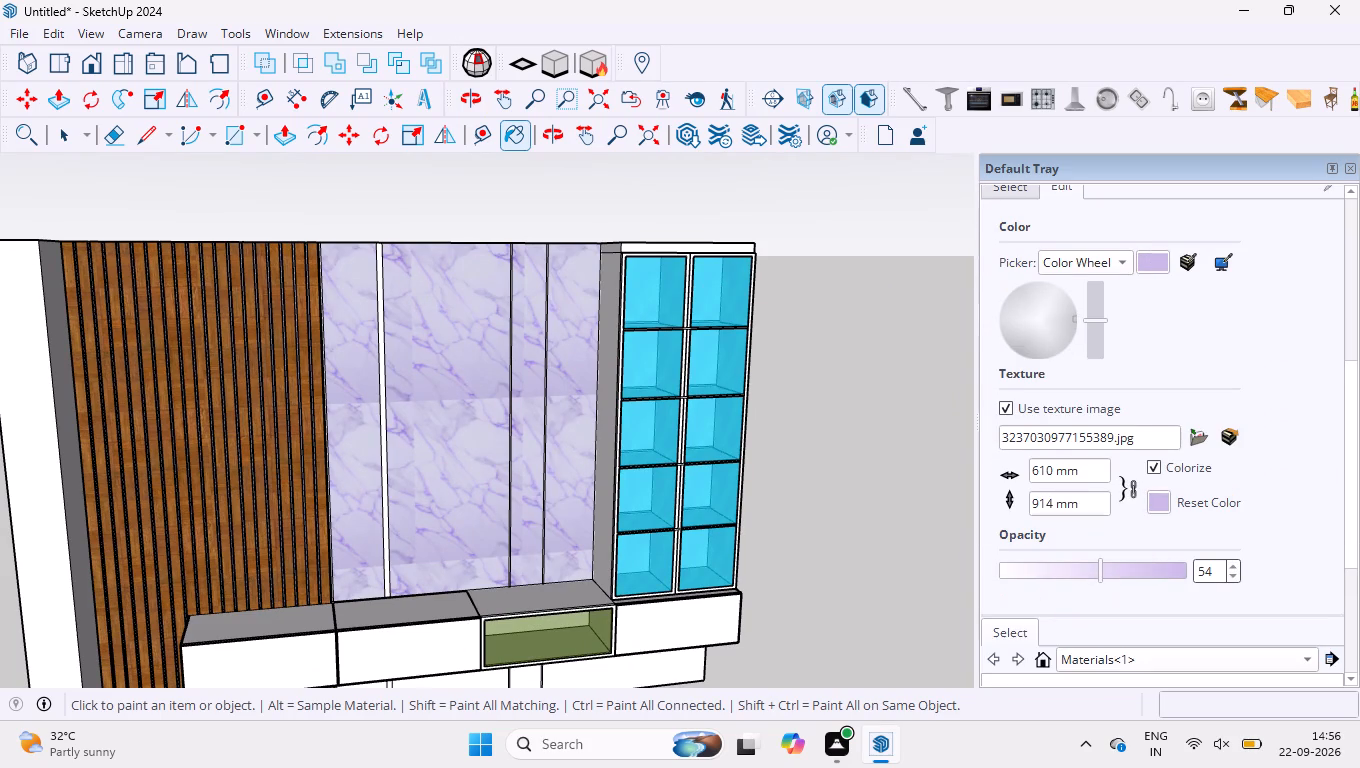
left_click(1156, 467)
left_click(1160, 503)
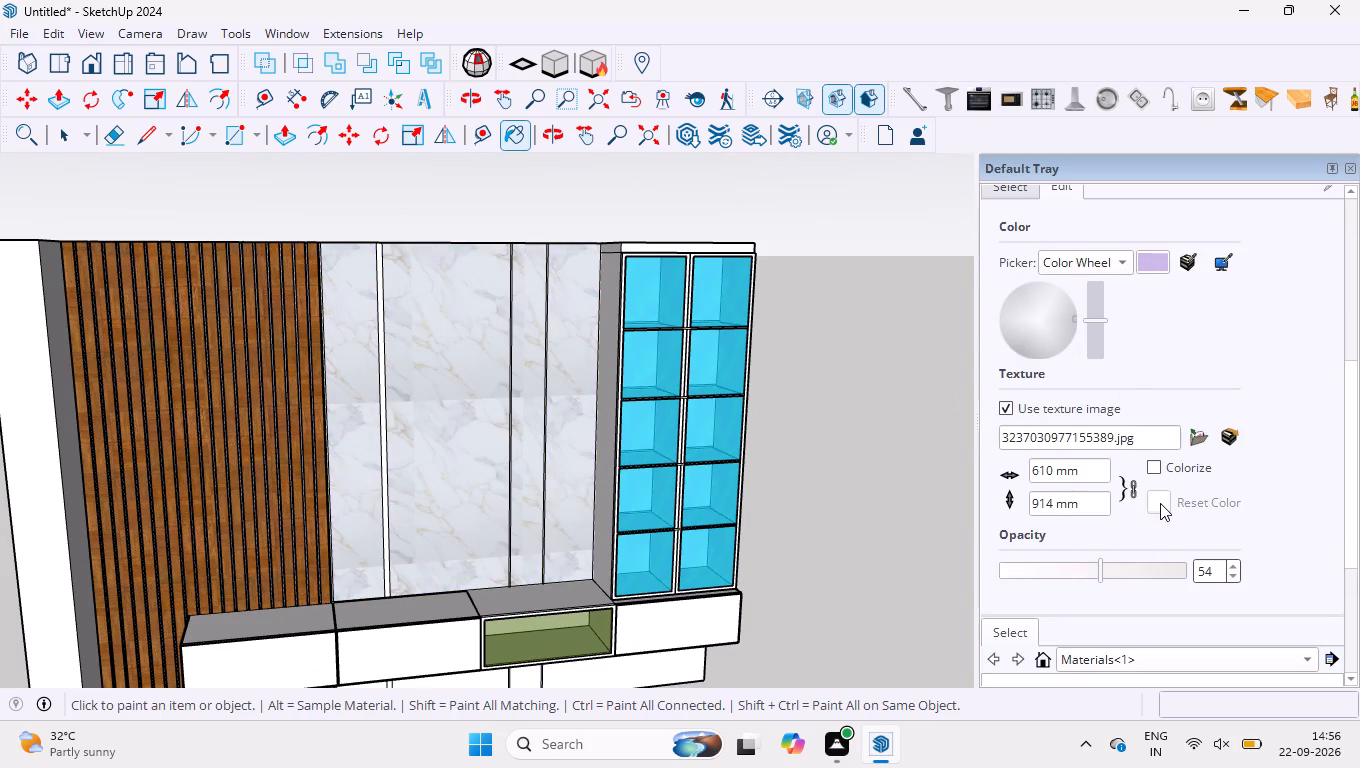
Start a new material, Material2, using the gold image 814377545129305518.jpg from Downloads as its texture.
scroll(1076, 295, "up", 4)
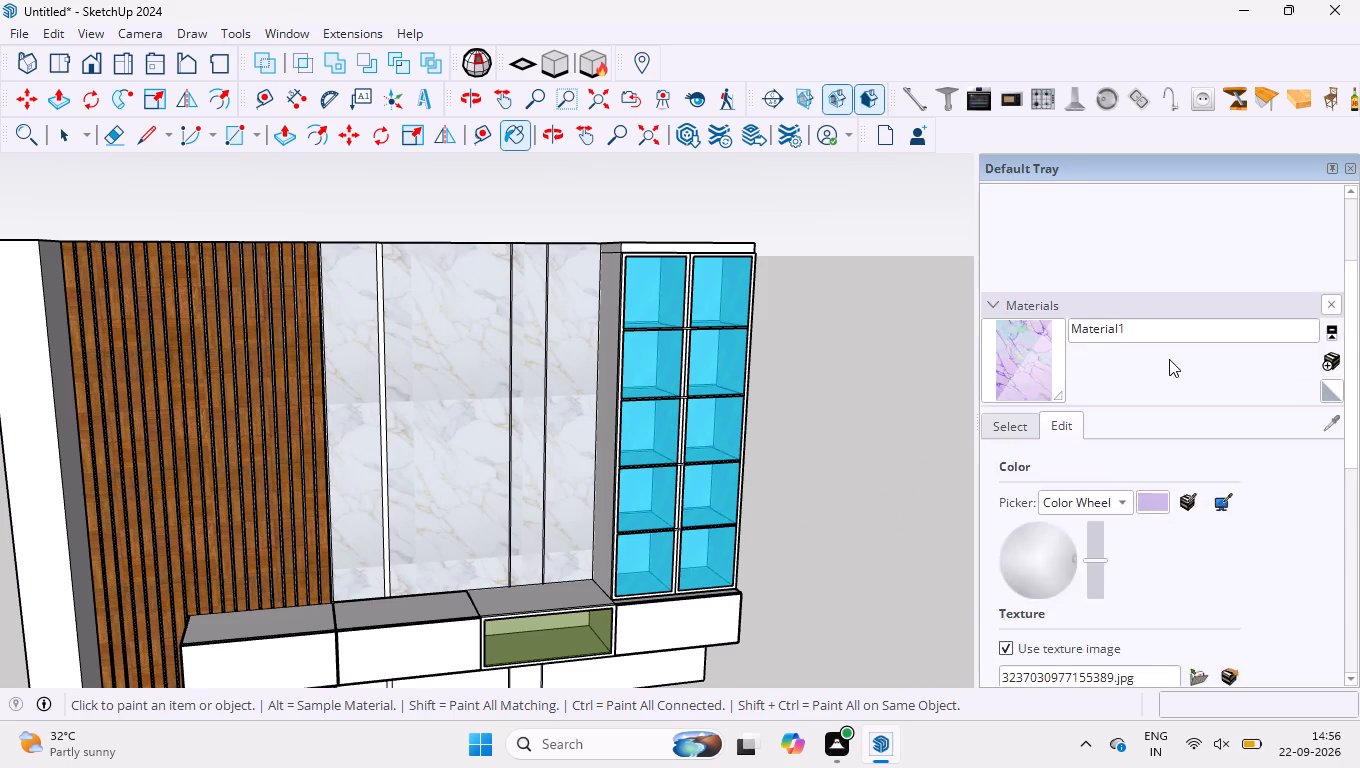
scroll(1170, 357, "up", 3)
left_click(1329, 514)
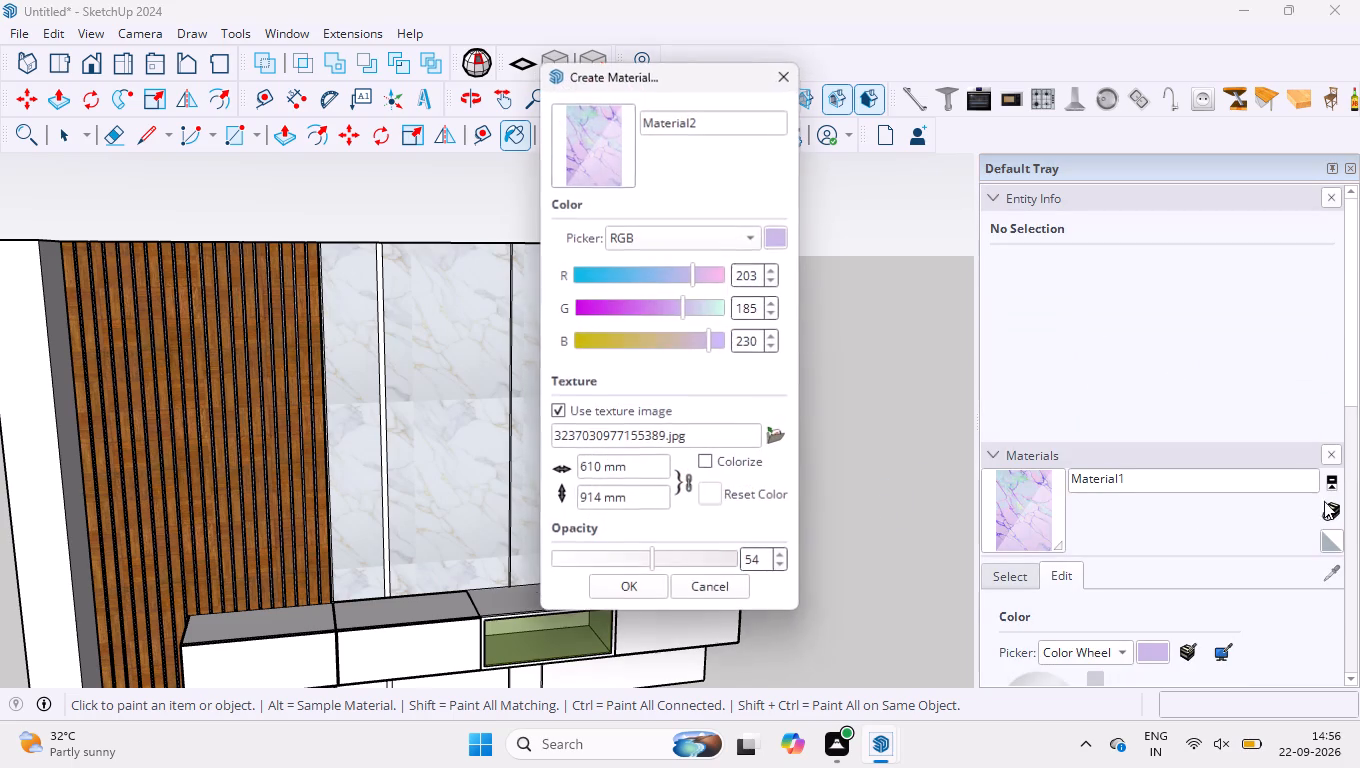
left_click(778, 440)
left_click(381, 213)
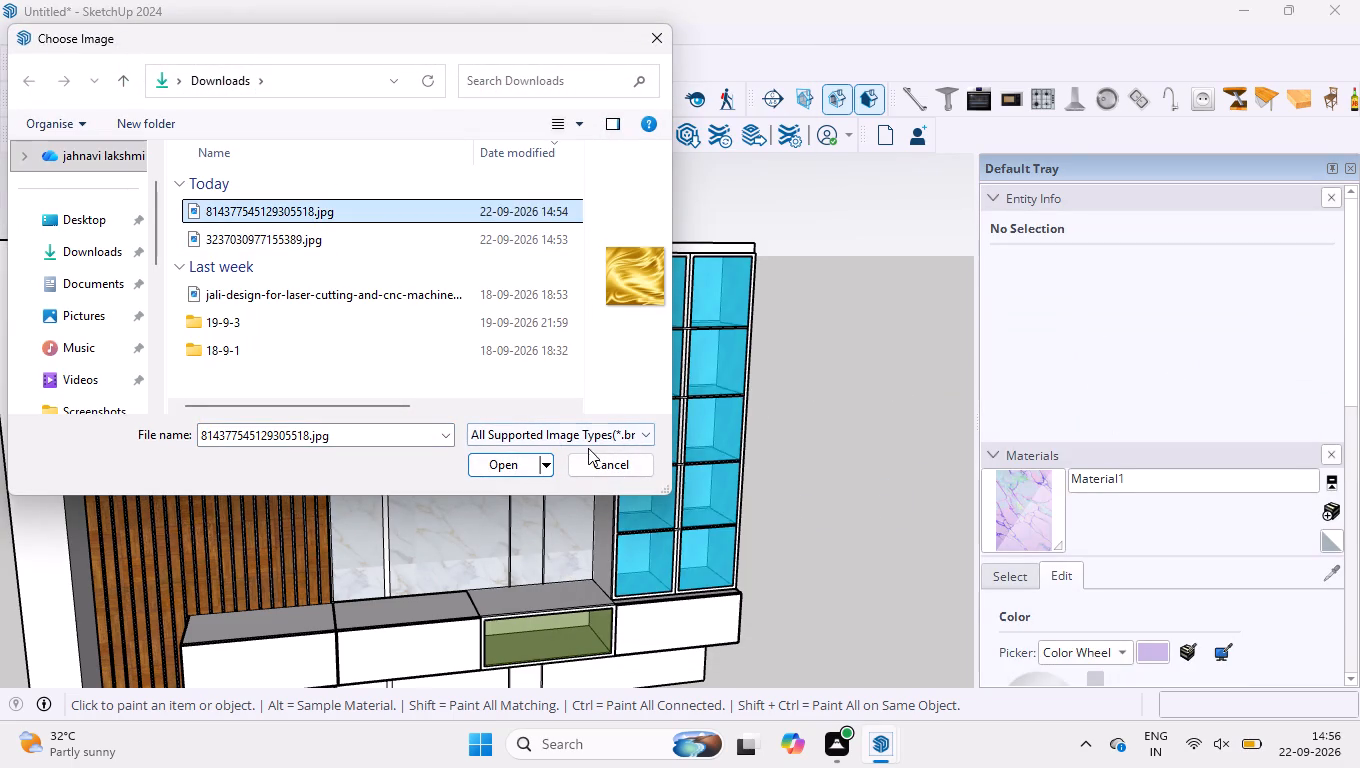
left_click(518, 473)
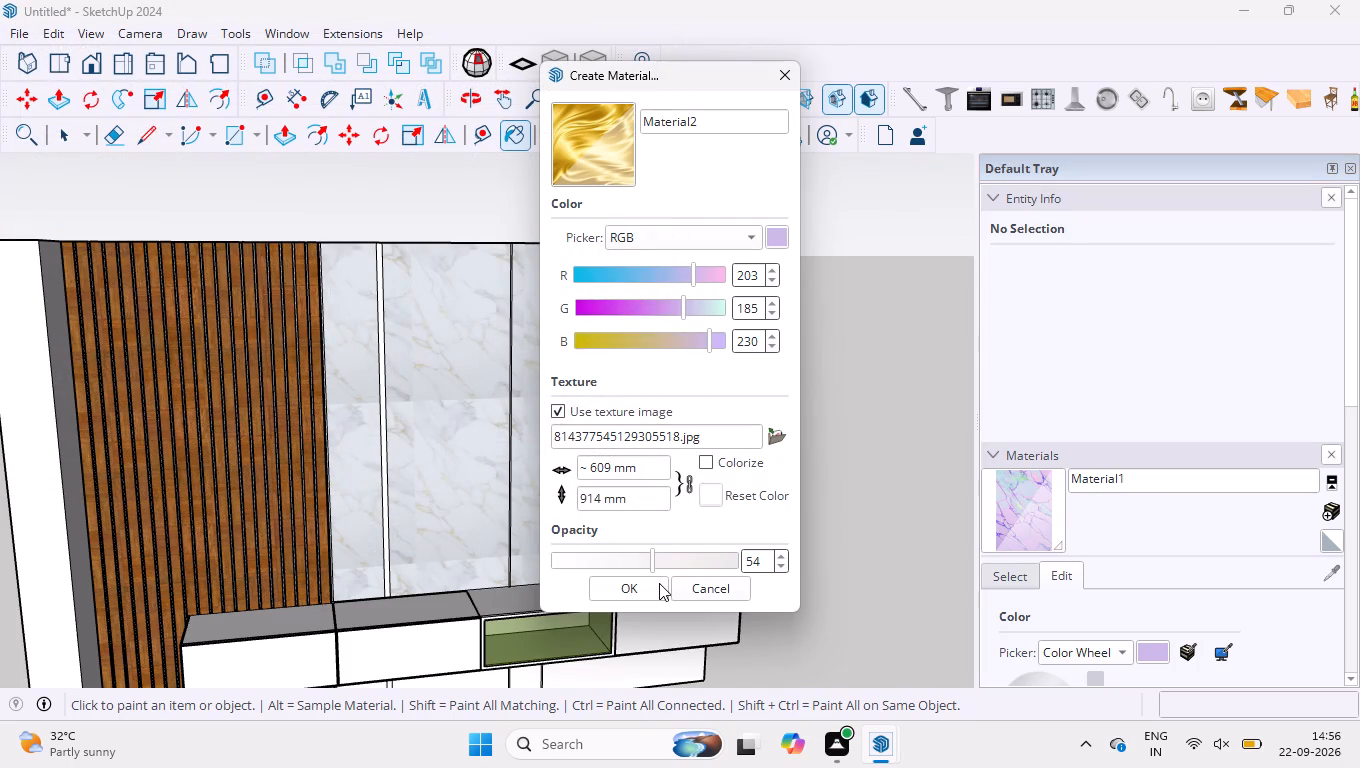
Set the gold texture to 2' wide, unlock the aspect ratio, set the height to 2', relock it, and create the material.
left_click_drag(650, 471, 573, 477)
type("2'")
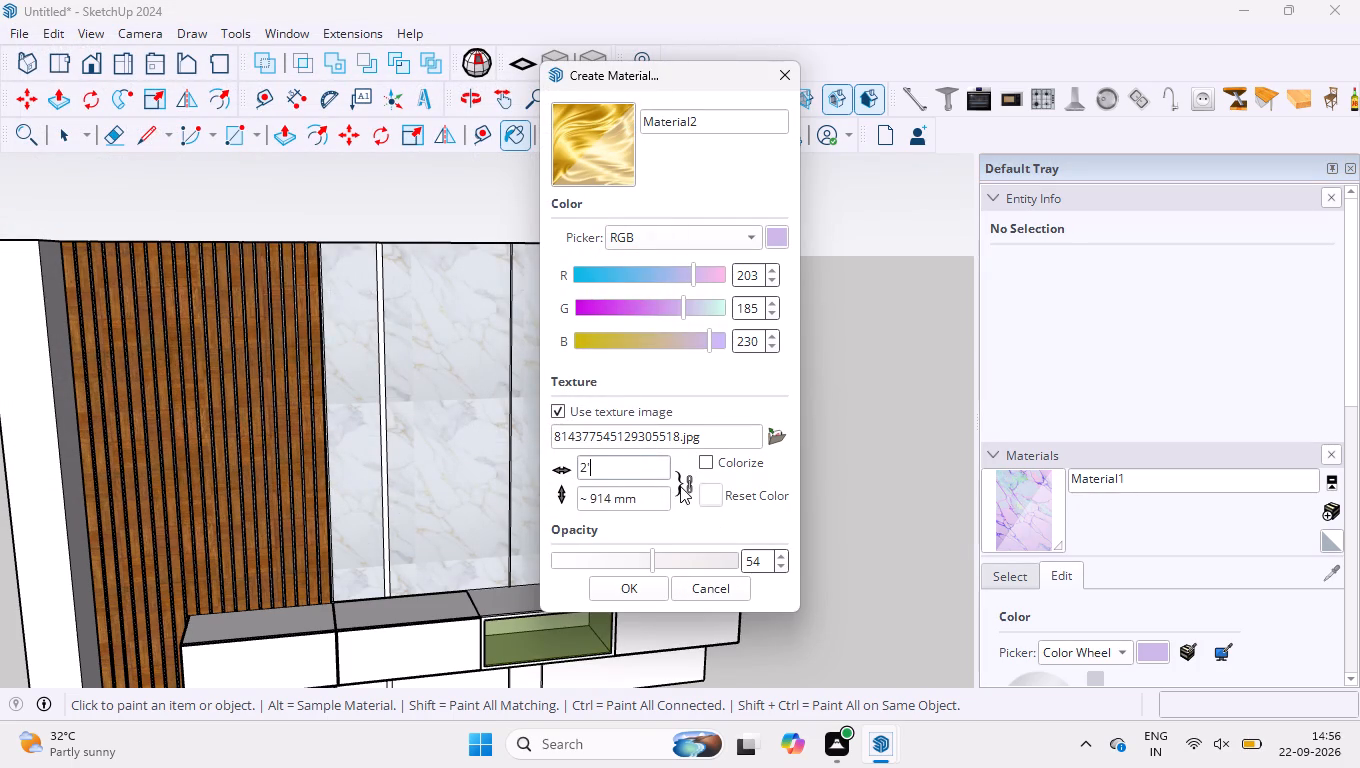
left_click(684, 482)
left_click_drag(640, 496, 465, 494)
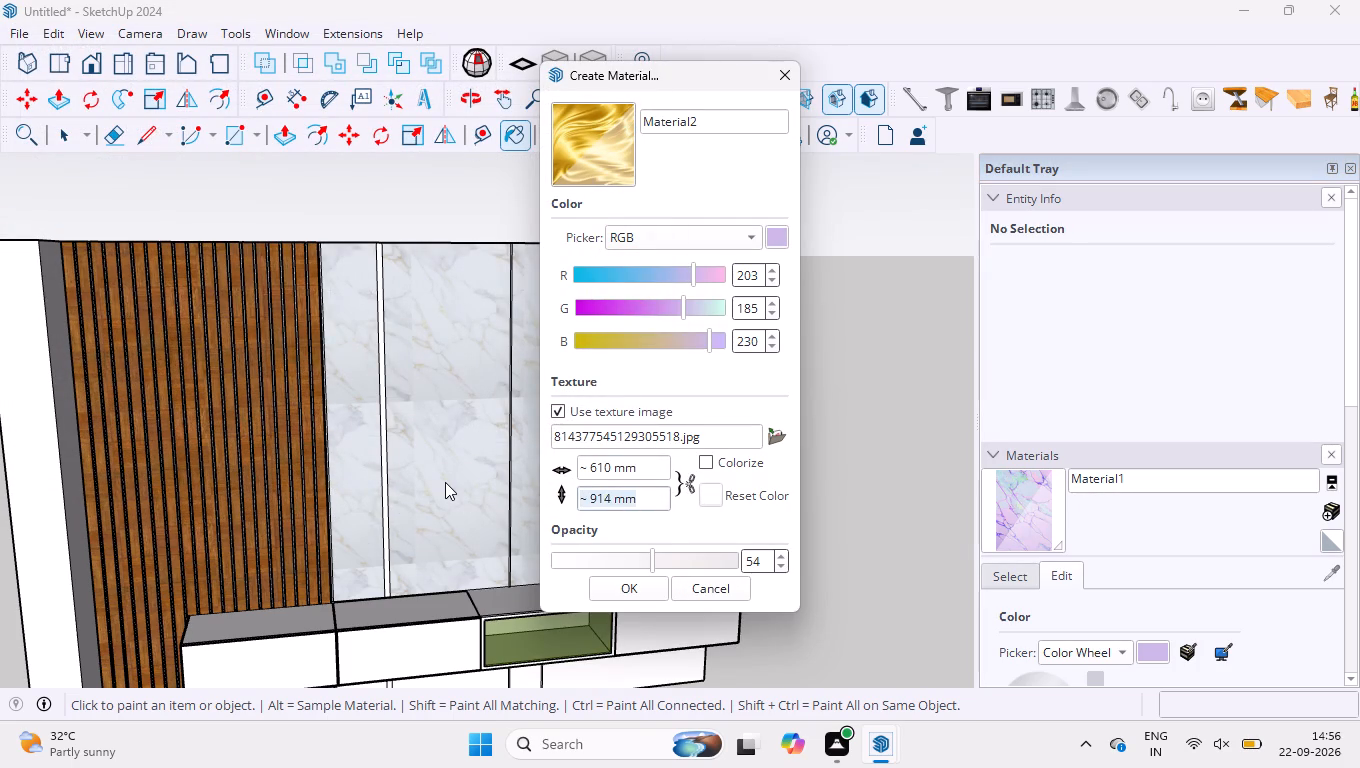
type("2'")
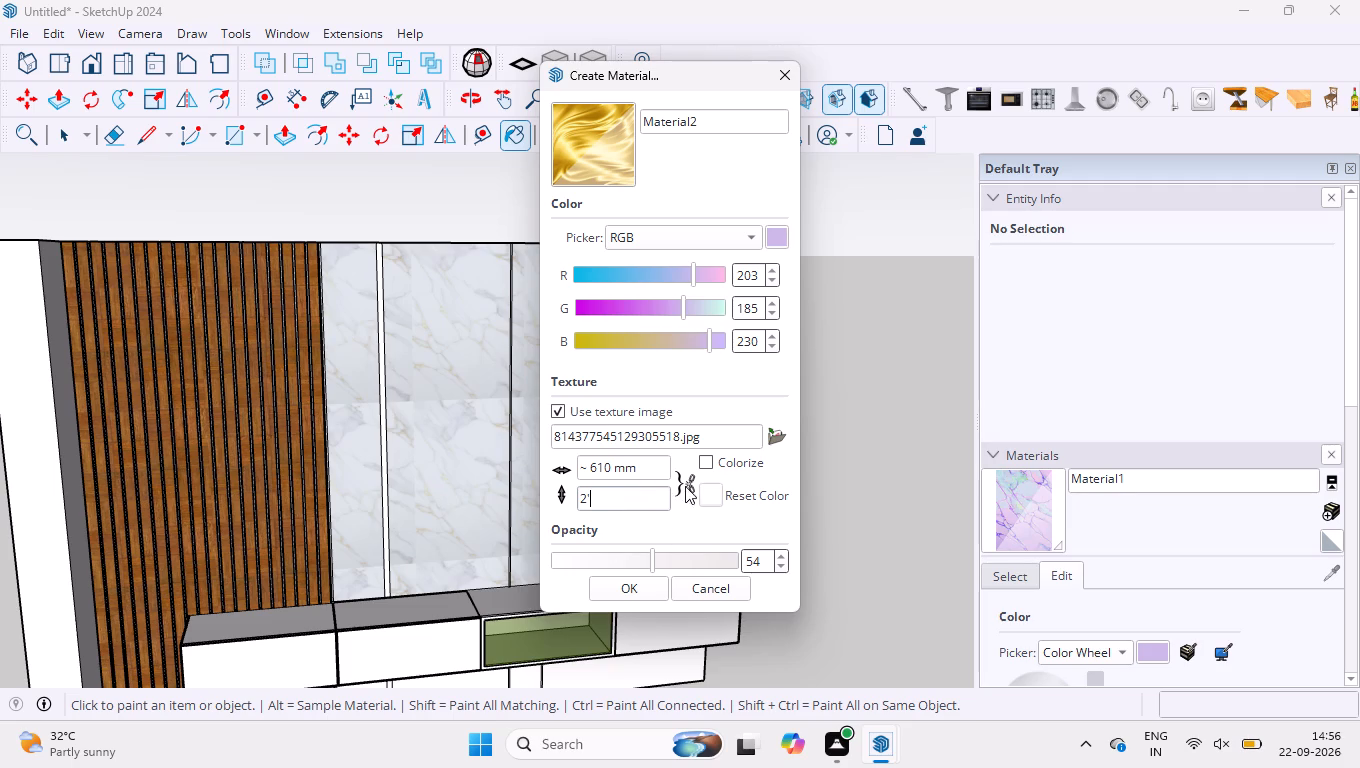
left_click(686, 484)
left_click(646, 588)
Paint the four groove strips of the central wall panel above the cabinets with the gold Material2.
scroll(326, 277, "up", 11)
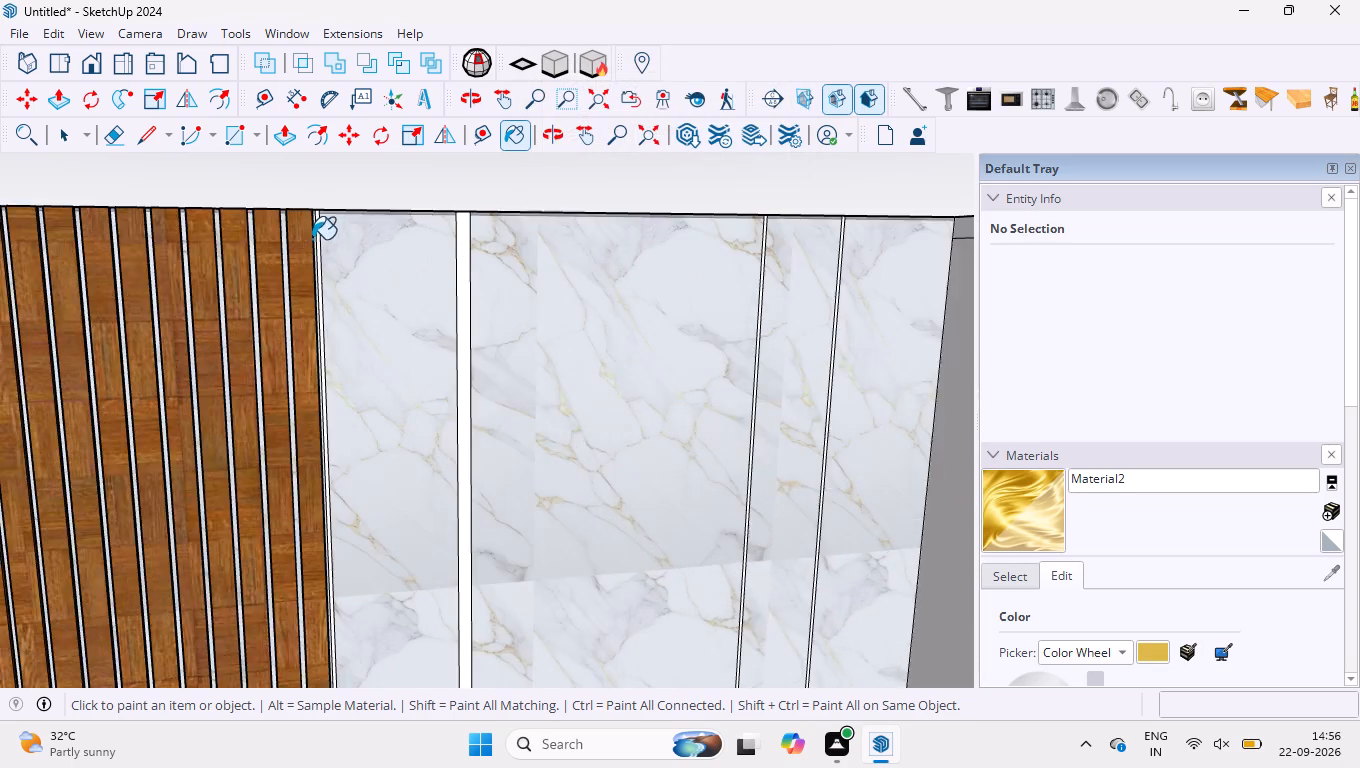
scroll(312, 239, "up", 8)
left_click(338, 228)
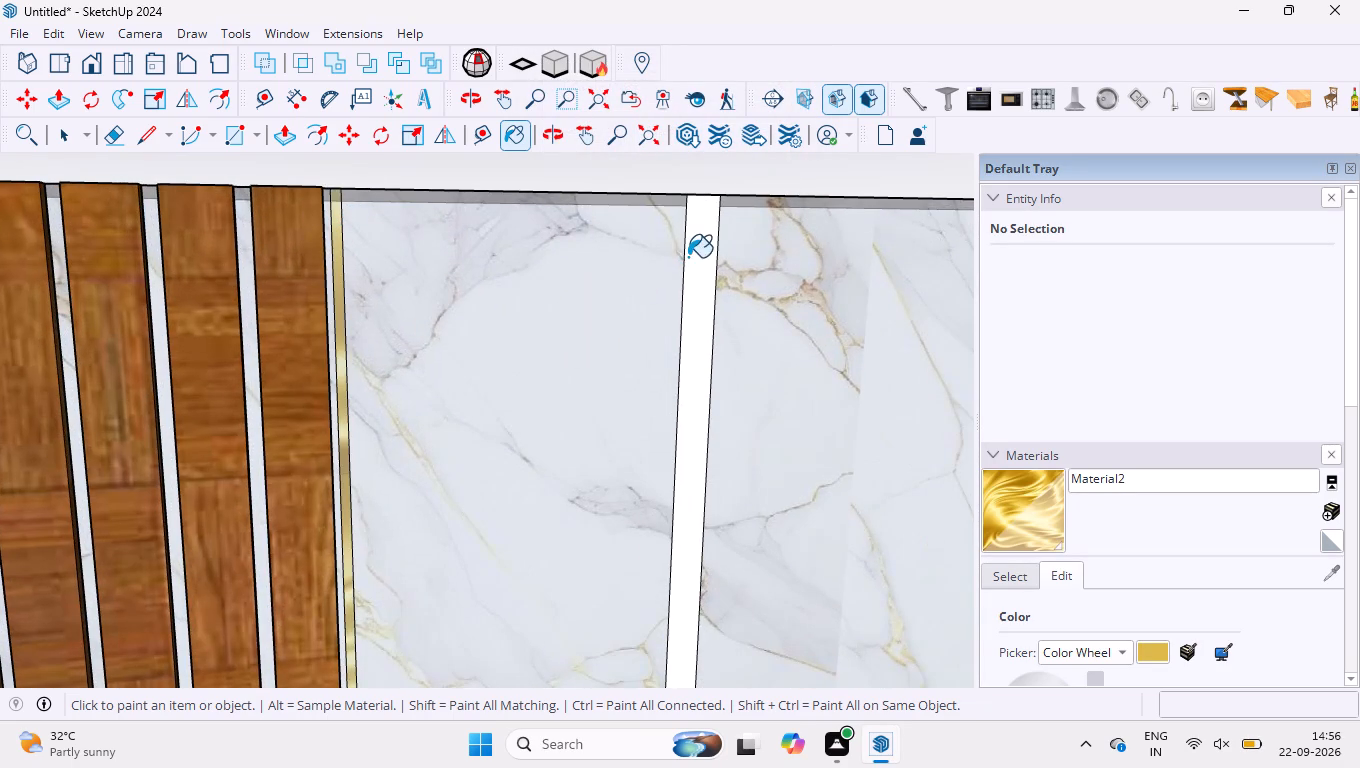
left_click(688, 257)
scroll(513, 244, "down", 16)
scroll(479, 250, "down", 5)
scroll(659, 245, "up", 3)
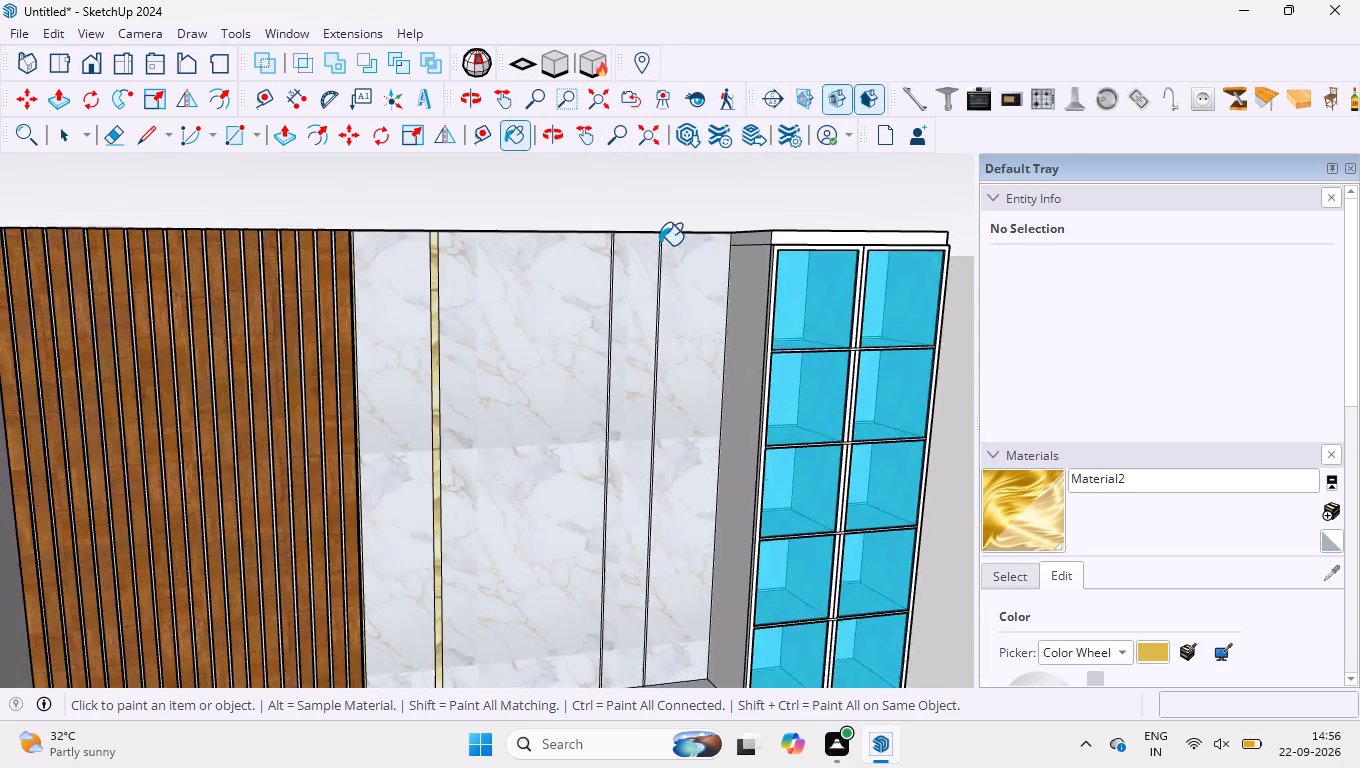
scroll(659, 245, "up", 17)
left_click(659, 248)
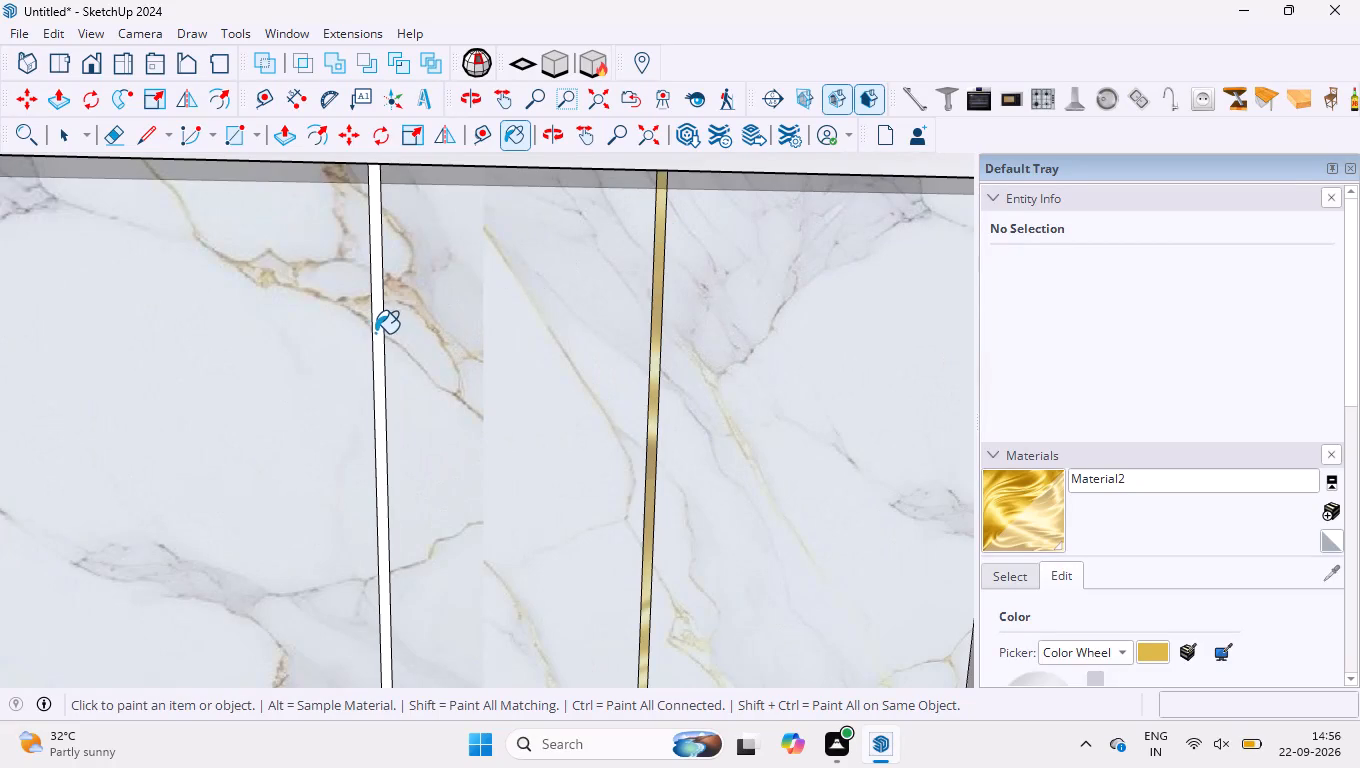
left_click(375, 332)
scroll(375, 351, "down", 17)
scroll(596, 293, "down", 8)
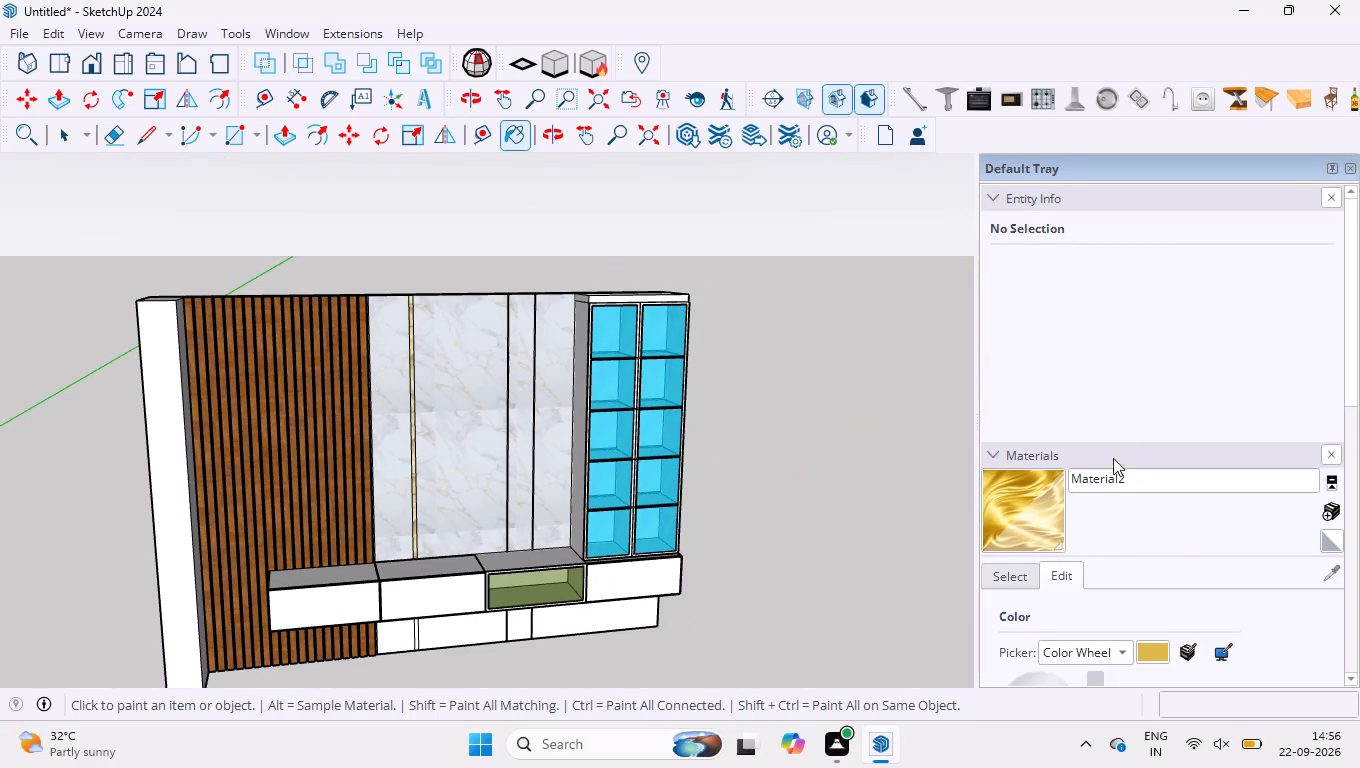
key("space")
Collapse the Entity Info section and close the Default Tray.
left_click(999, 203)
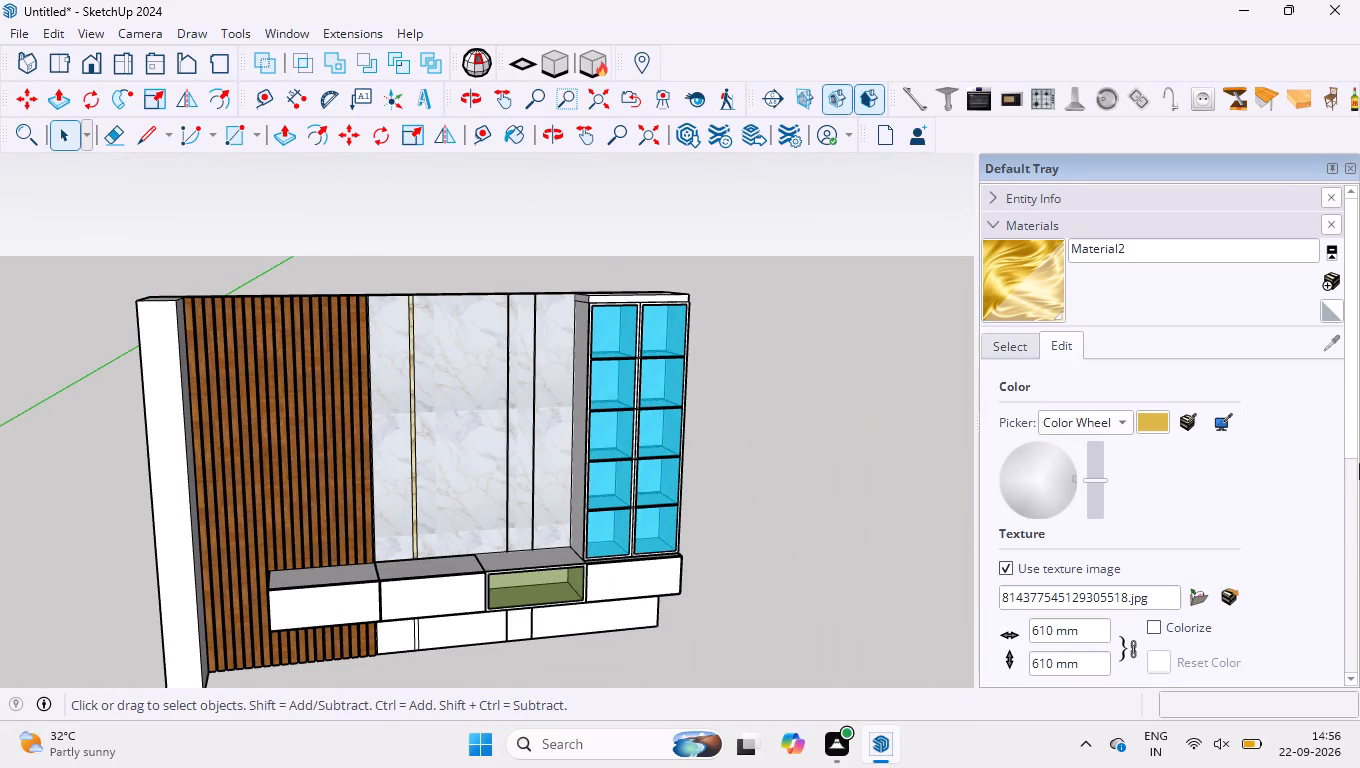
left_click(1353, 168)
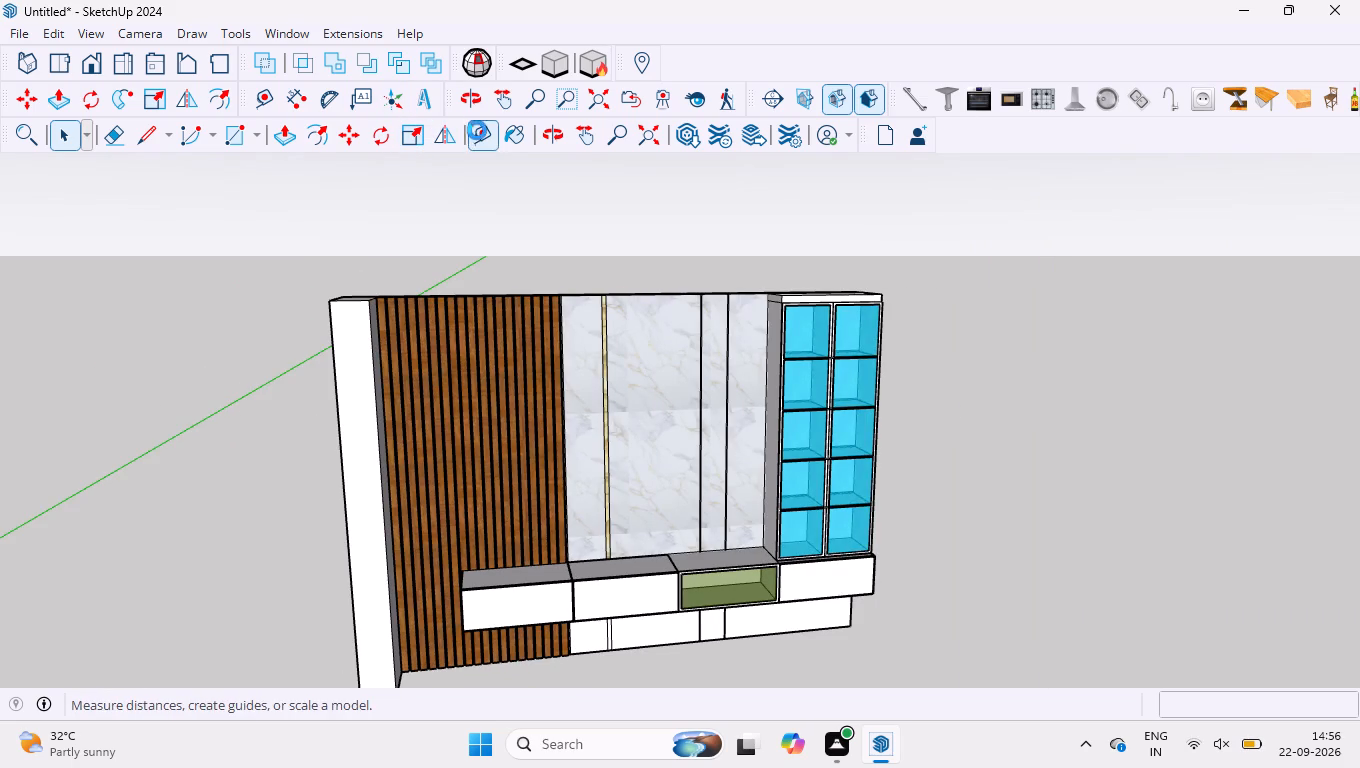
Paint the four wider sections of the central panel below the floating cabinets with the marble Material1.
left_click(517, 139)
scroll(1198, 387, "up", 2)
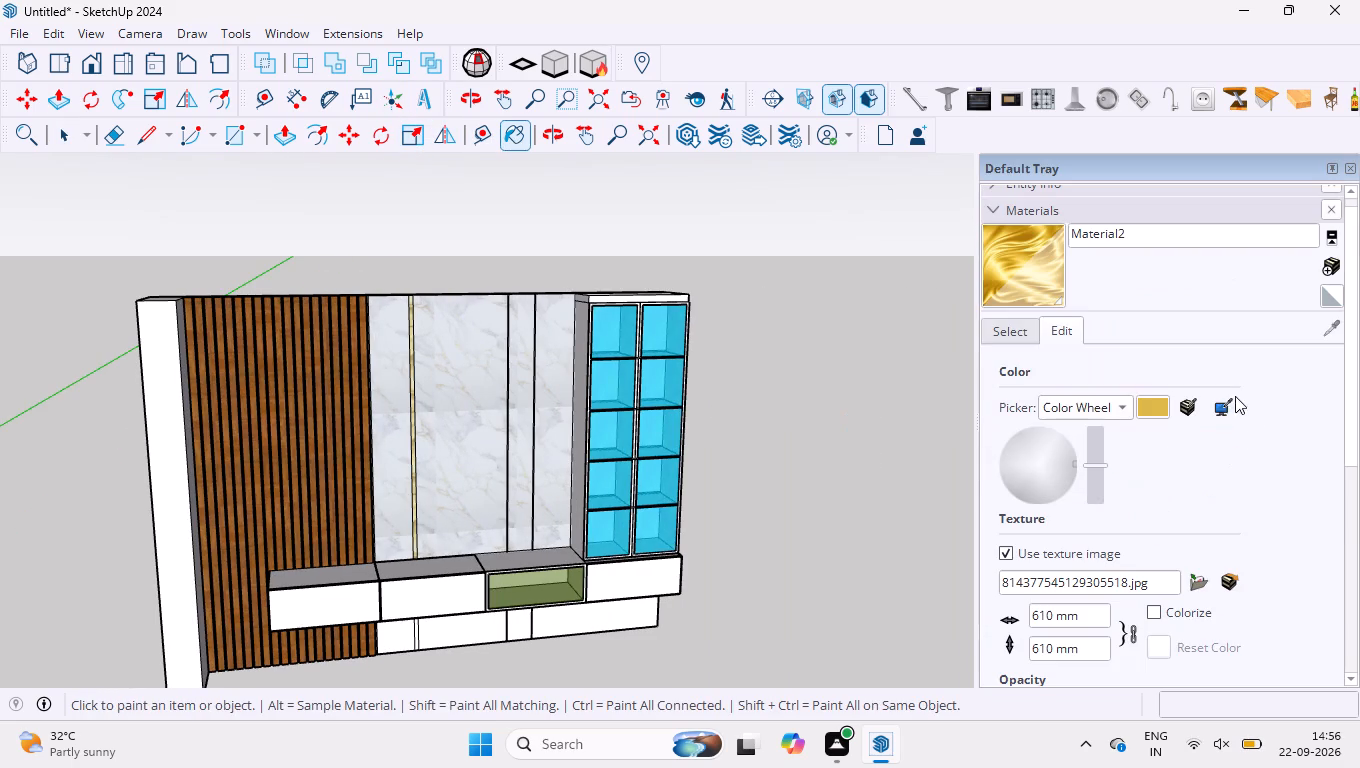
left_click(993, 330)
left_click(1068, 397)
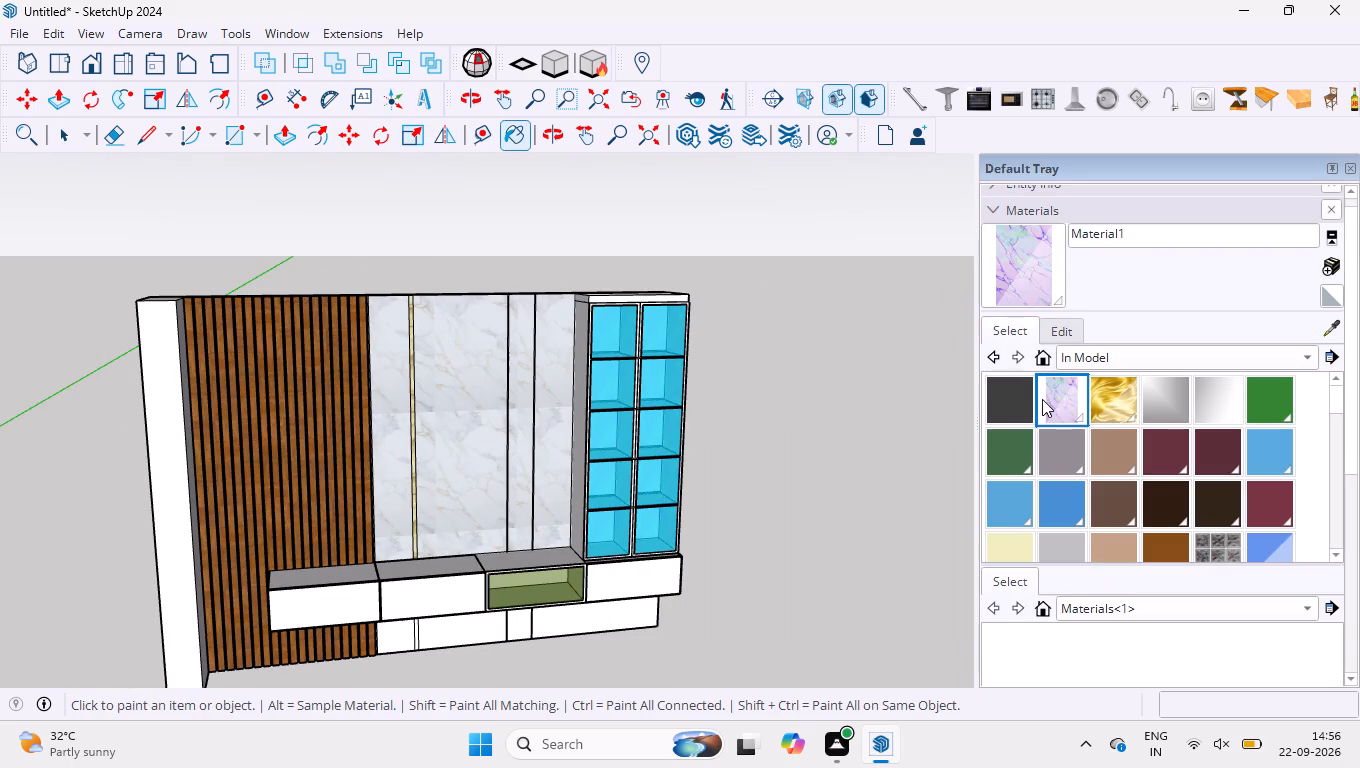
scroll(567, 313, "up", 12)
middle_click_drag(593, 317, 713, 368)
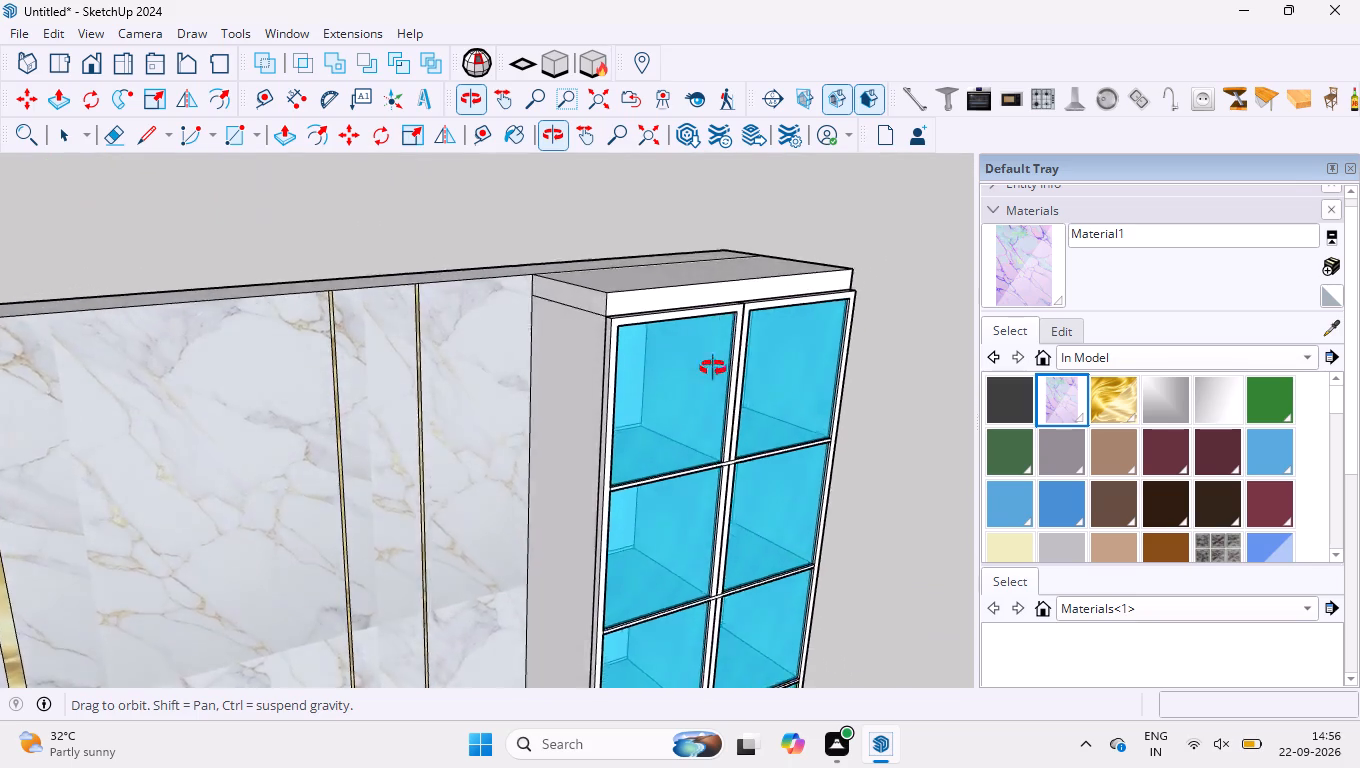
middle_click_drag(713, 368, 818, 406)
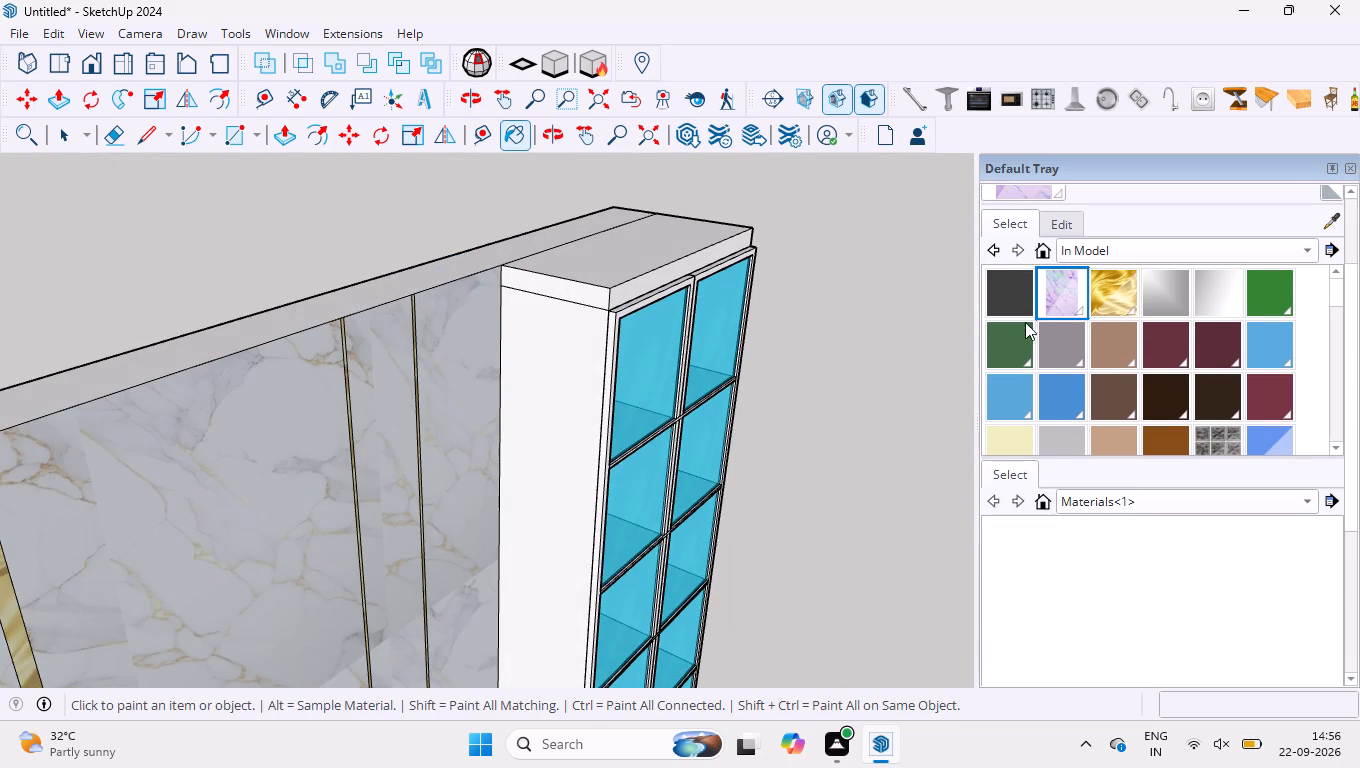
scroll(754, 417, "down", 3)
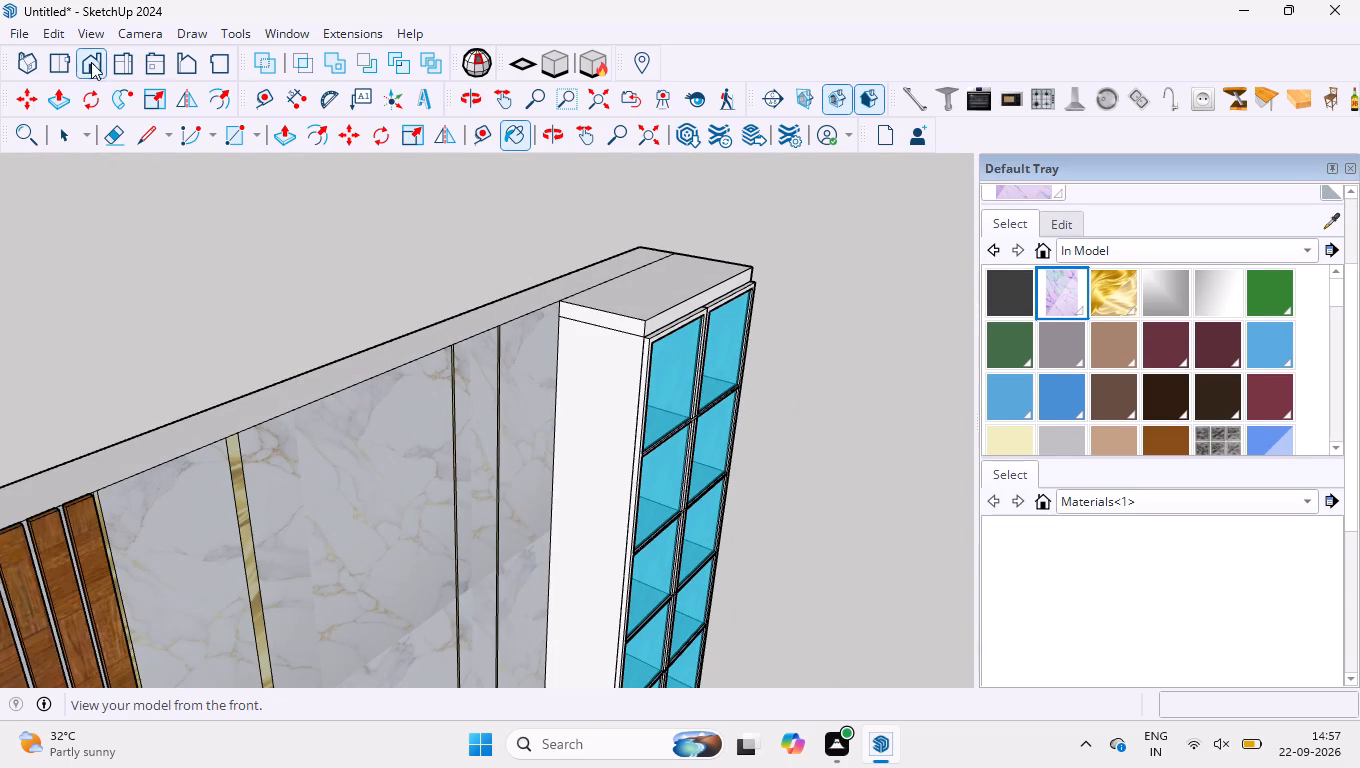
left_click(85, 61)
scroll(459, 204, "down", 15)
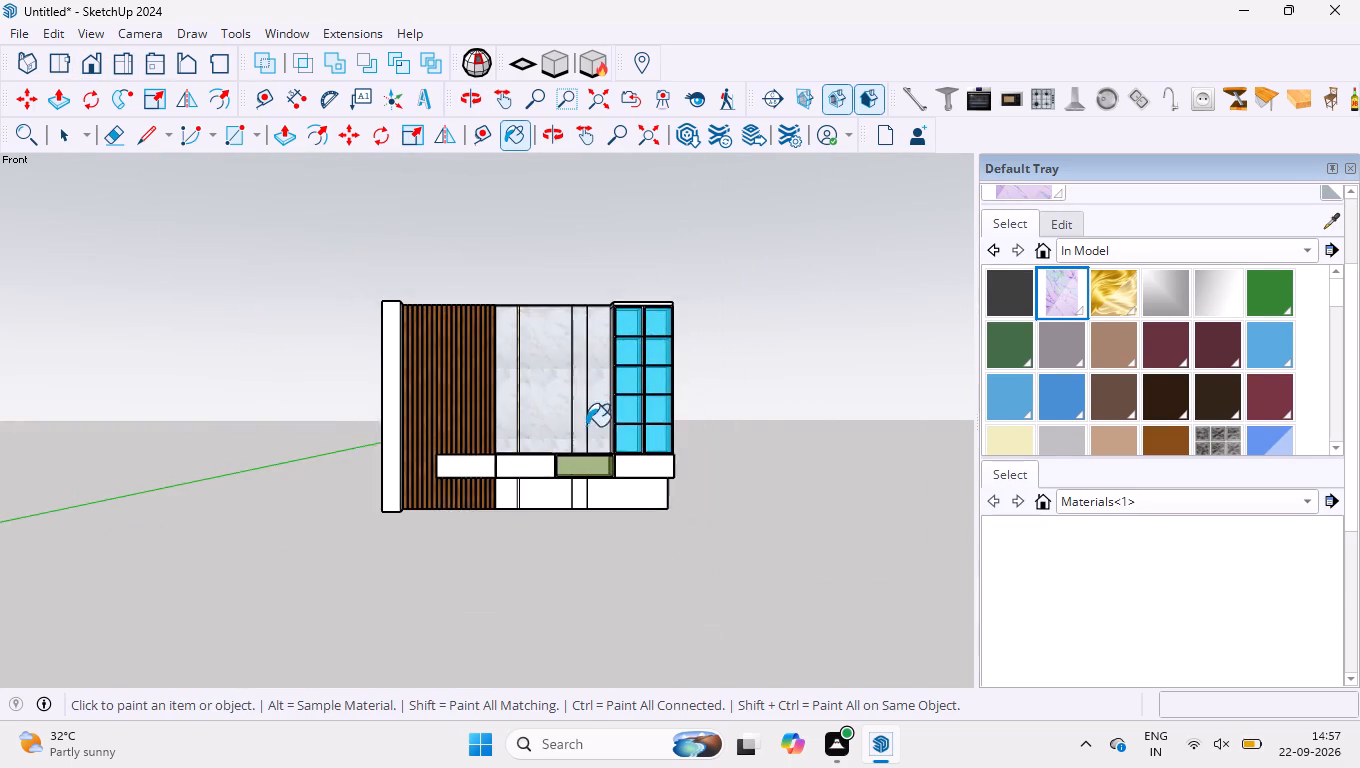
scroll(559, 426, "up", 3)
scroll(501, 531, "up", 2)
middle_click_drag(473, 507, 514, 415)
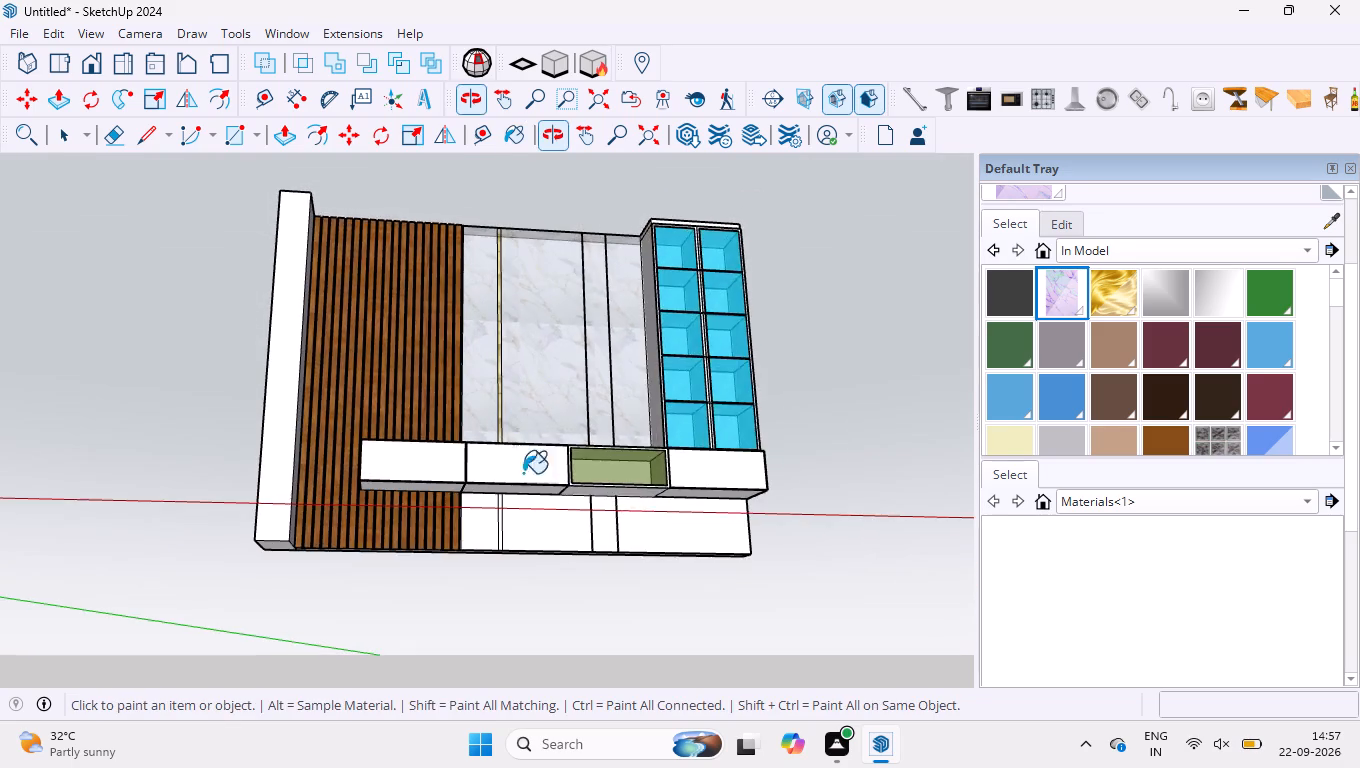
scroll(507, 521, "up", 11)
left_click(504, 548)
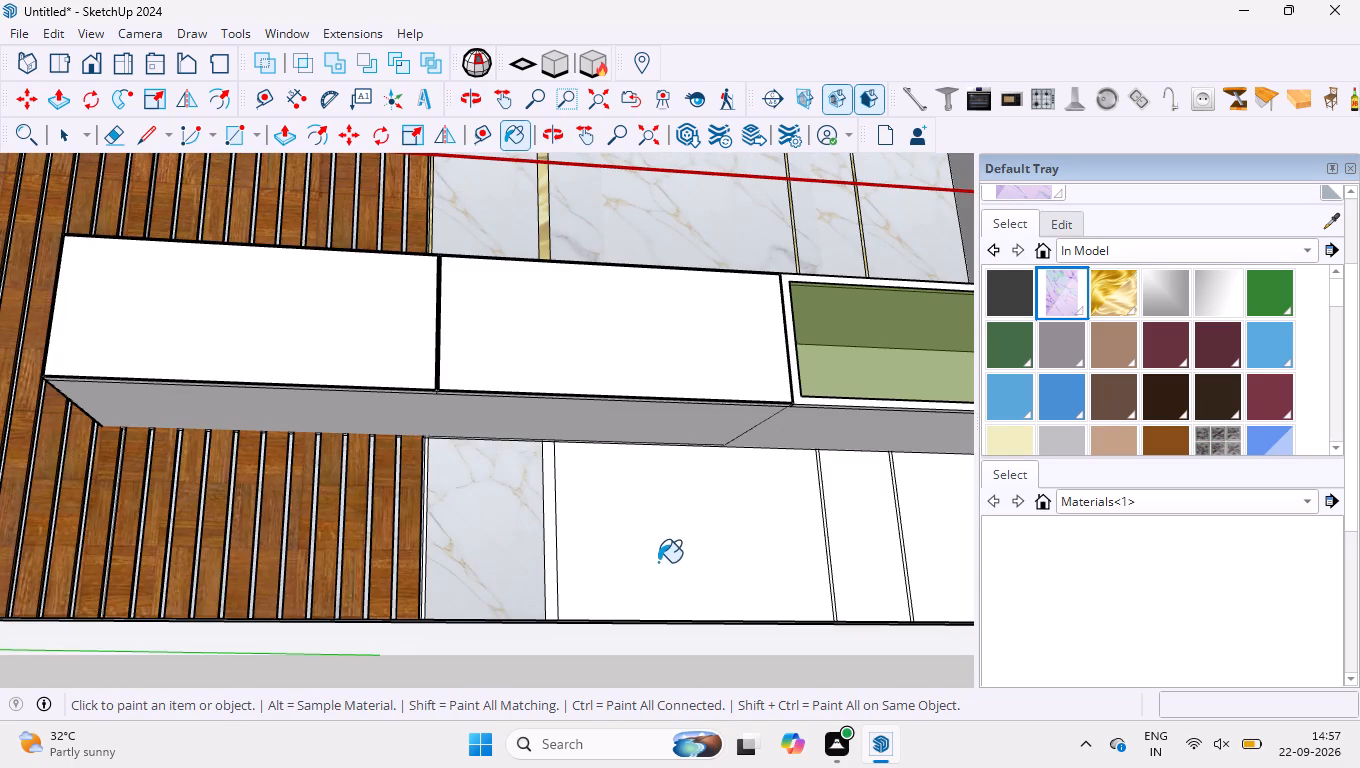
left_click(659, 562)
left_click(861, 549)
left_click(926, 536)
Paint the four groove strips below the floating cabinets, including the one beside the last wood slat, with the gold Material2.
scroll(682, 563, "down", 5)
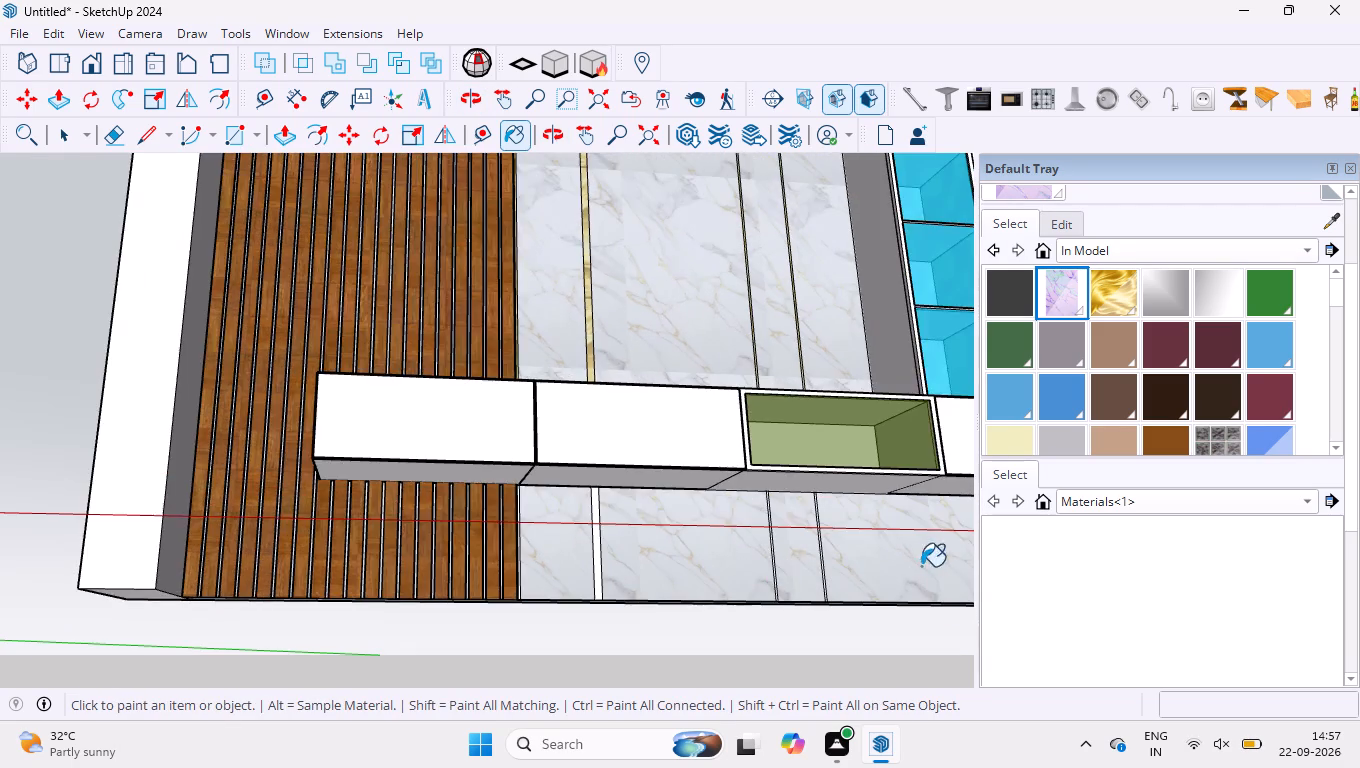
scroll(679, 564, "down", 5)
scroll(842, 567, "up", 4)
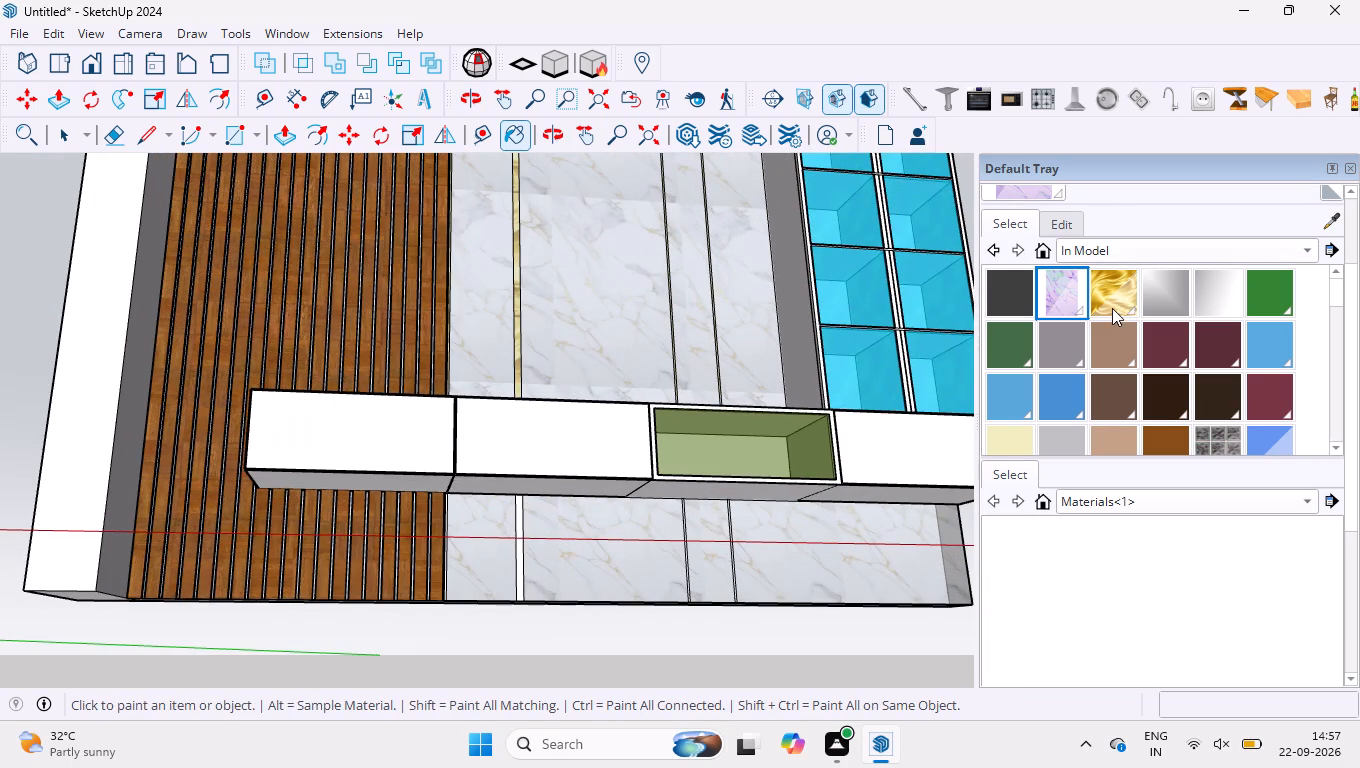
left_click(1112, 308)
scroll(951, 478, "up", 3)
scroll(657, 586, "up", 10)
scroll(1295, 744, "up", 5)
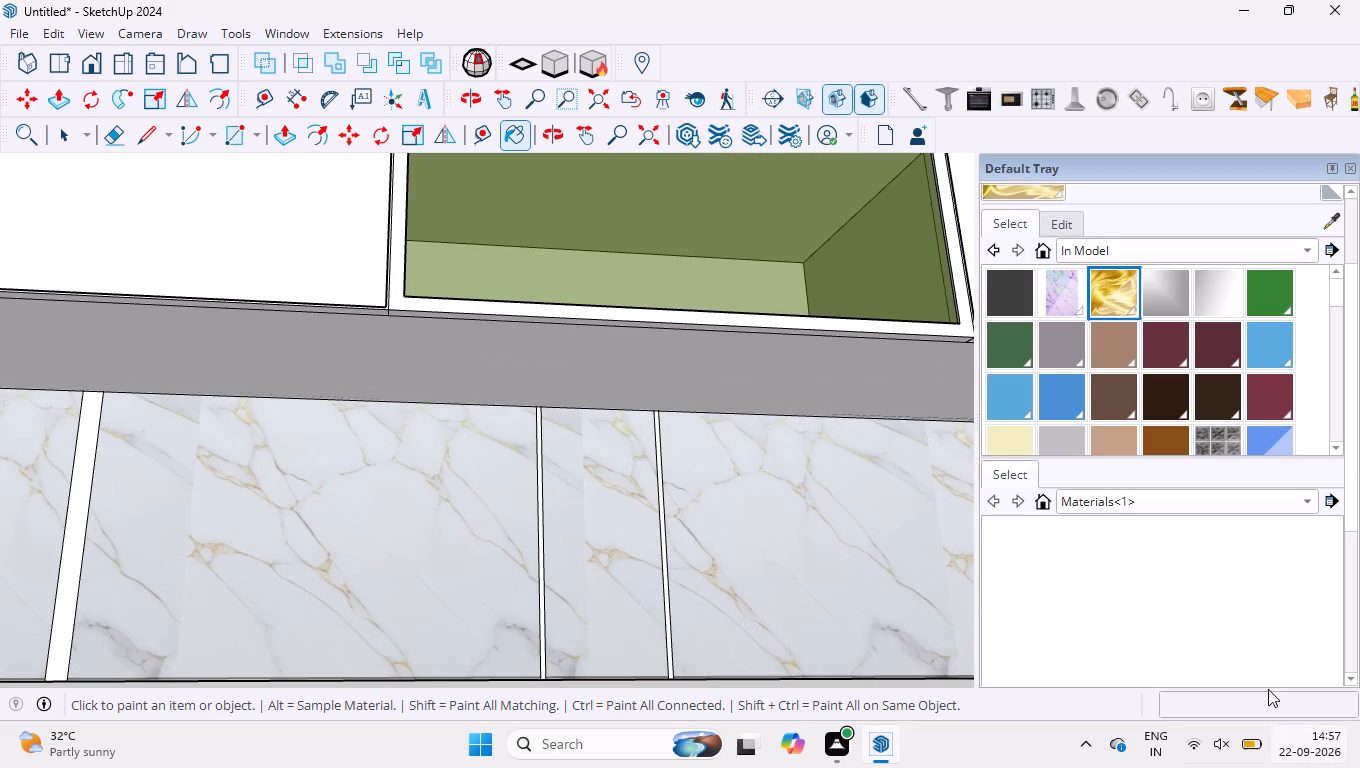
left_click(81, 521)
scroll(563, 472, "up", 10)
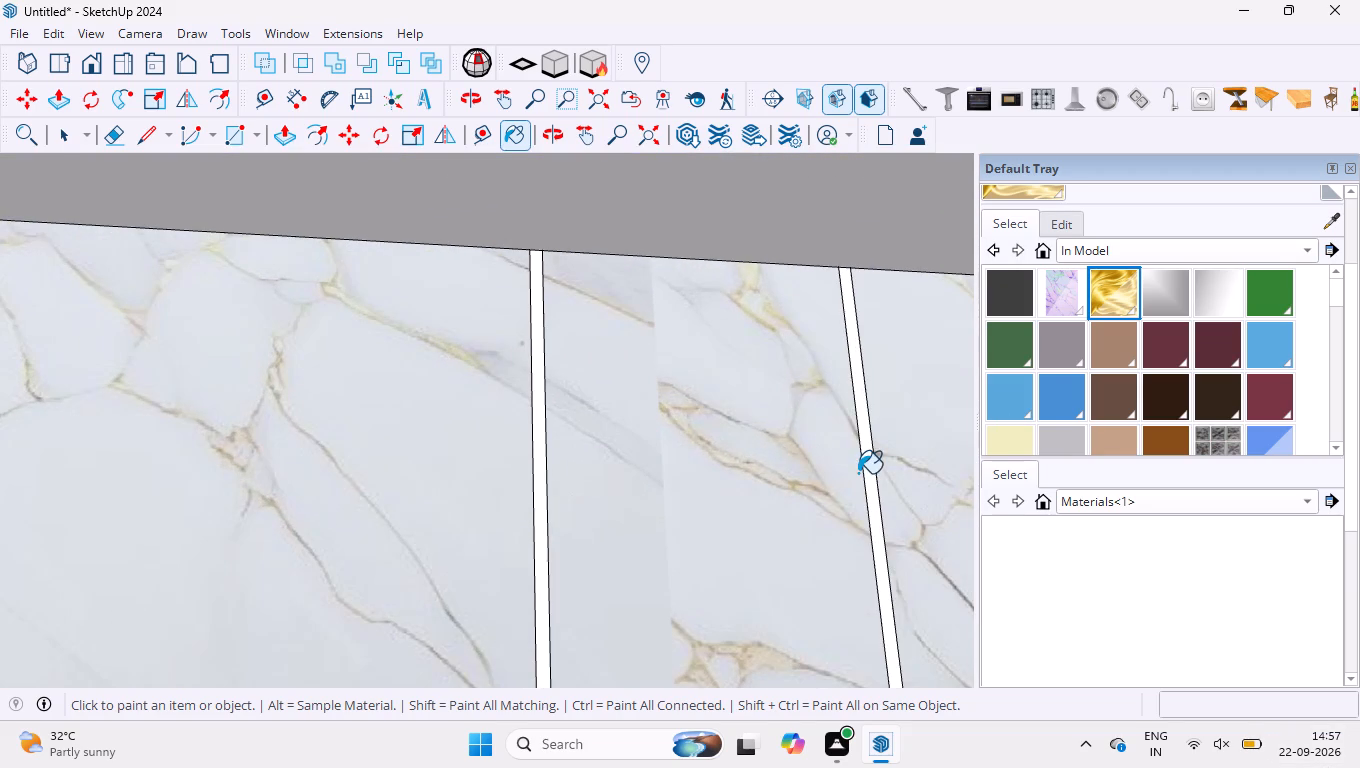
left_click(867, 478)
left_click(538, 501)
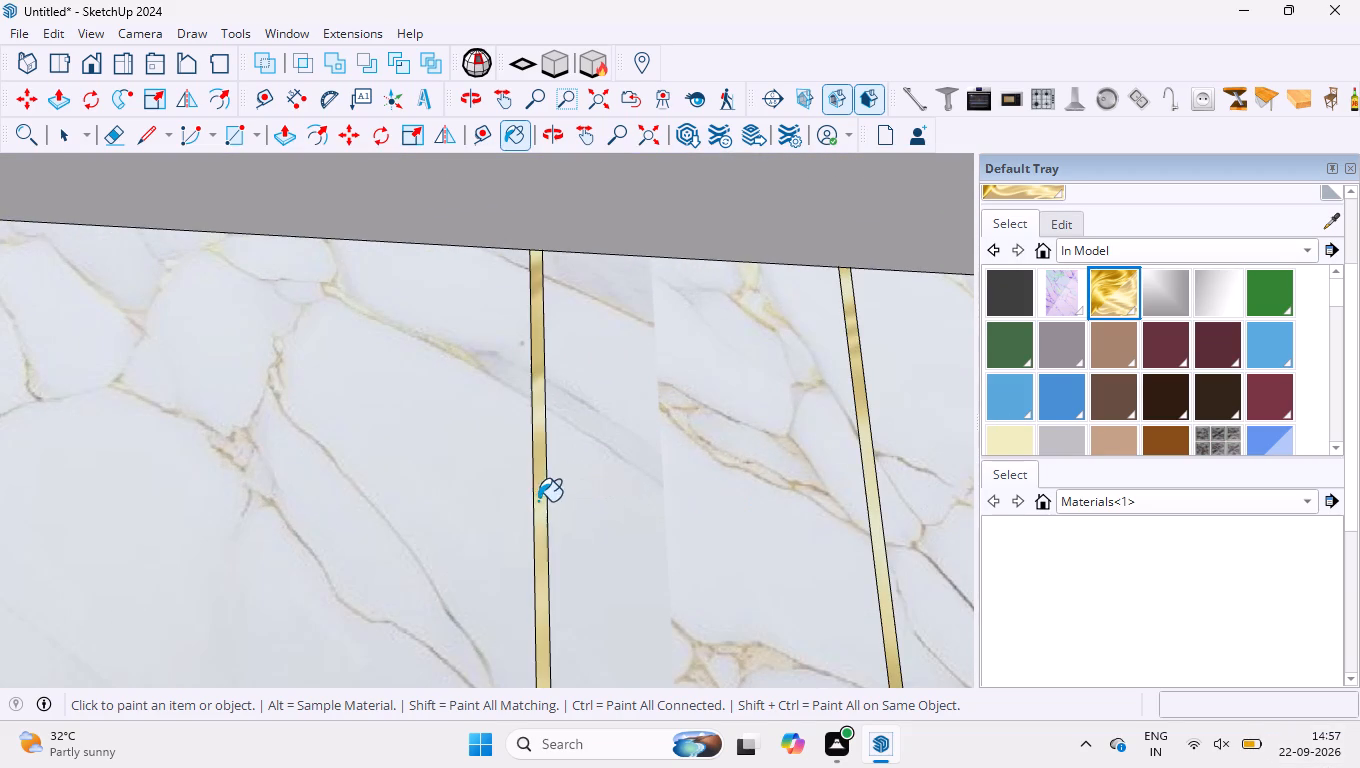
scroll(551, 525, "down", 19)
scroll(127, 566, "up", 3)
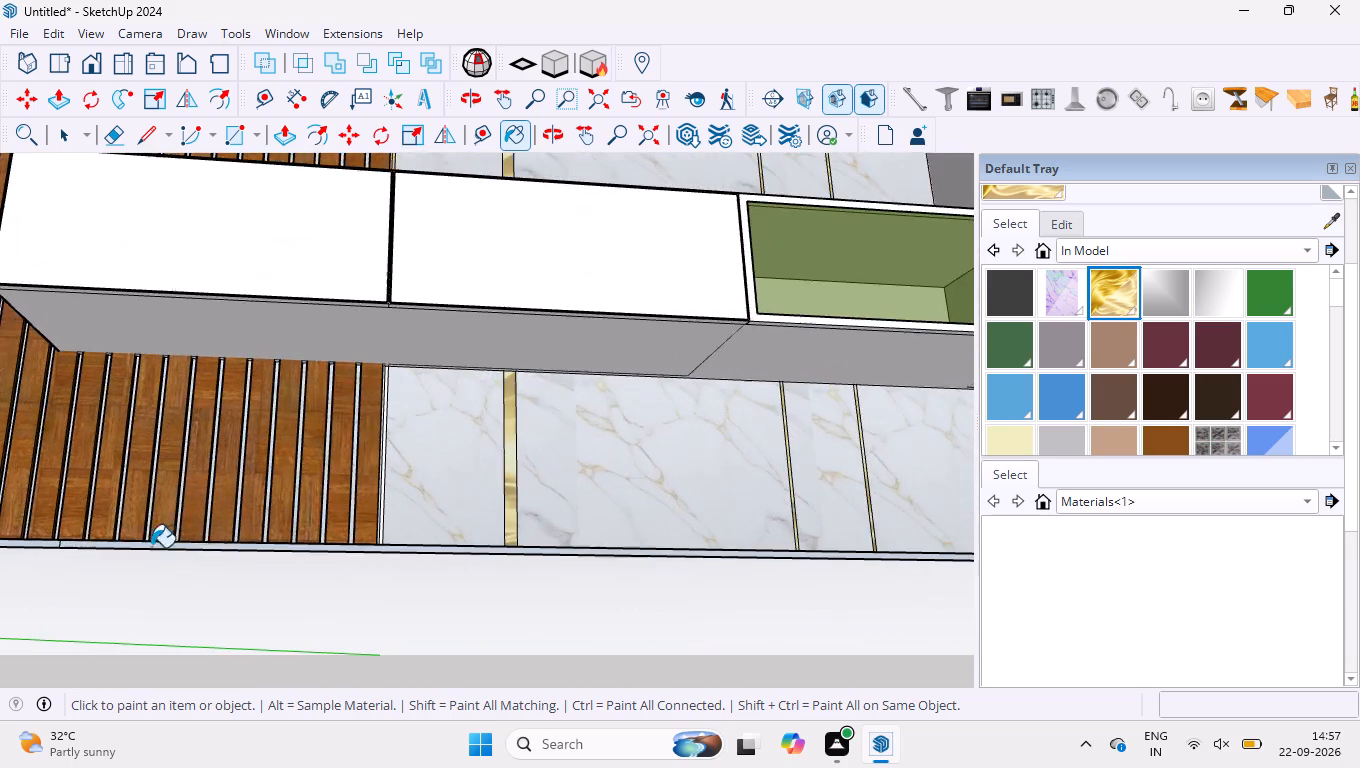
scroll(151, 547, "up", 19)
left_click(422, 496)
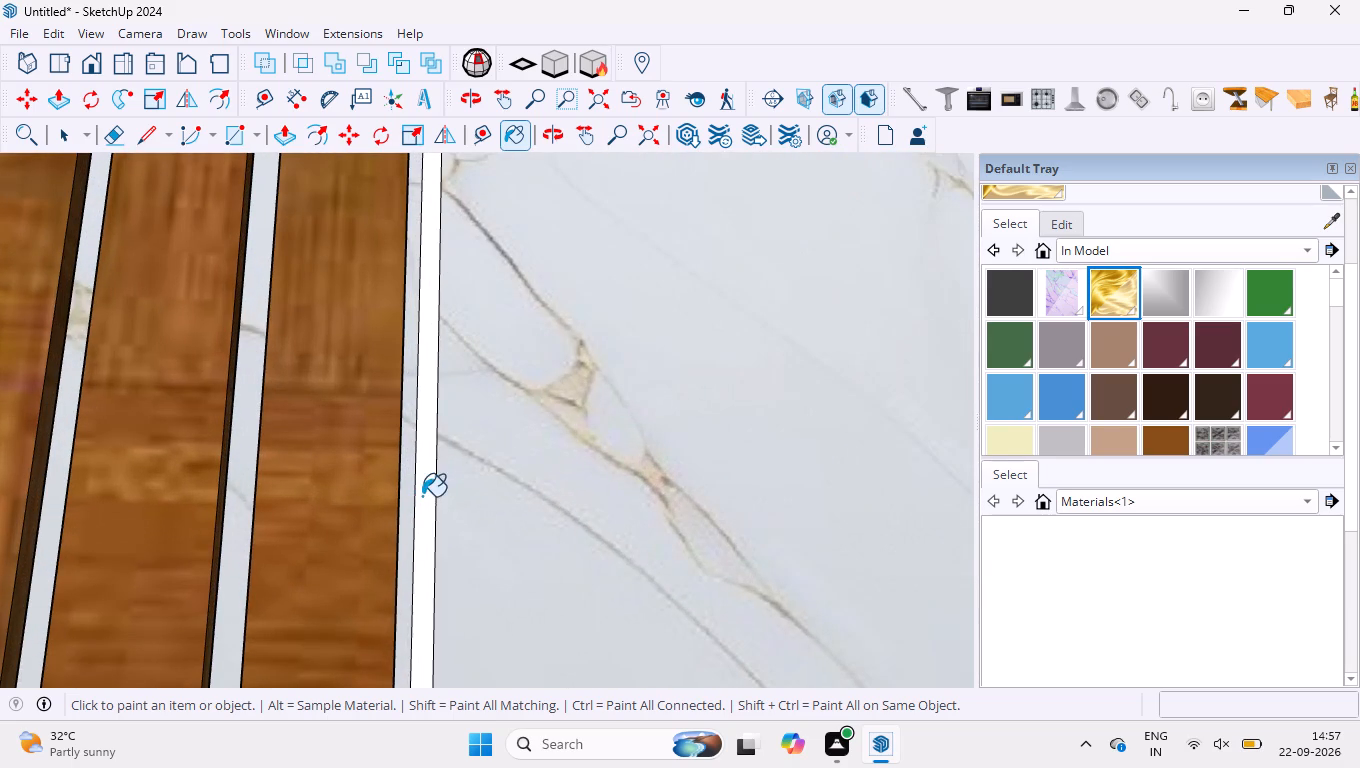
key("Return")
key("space")
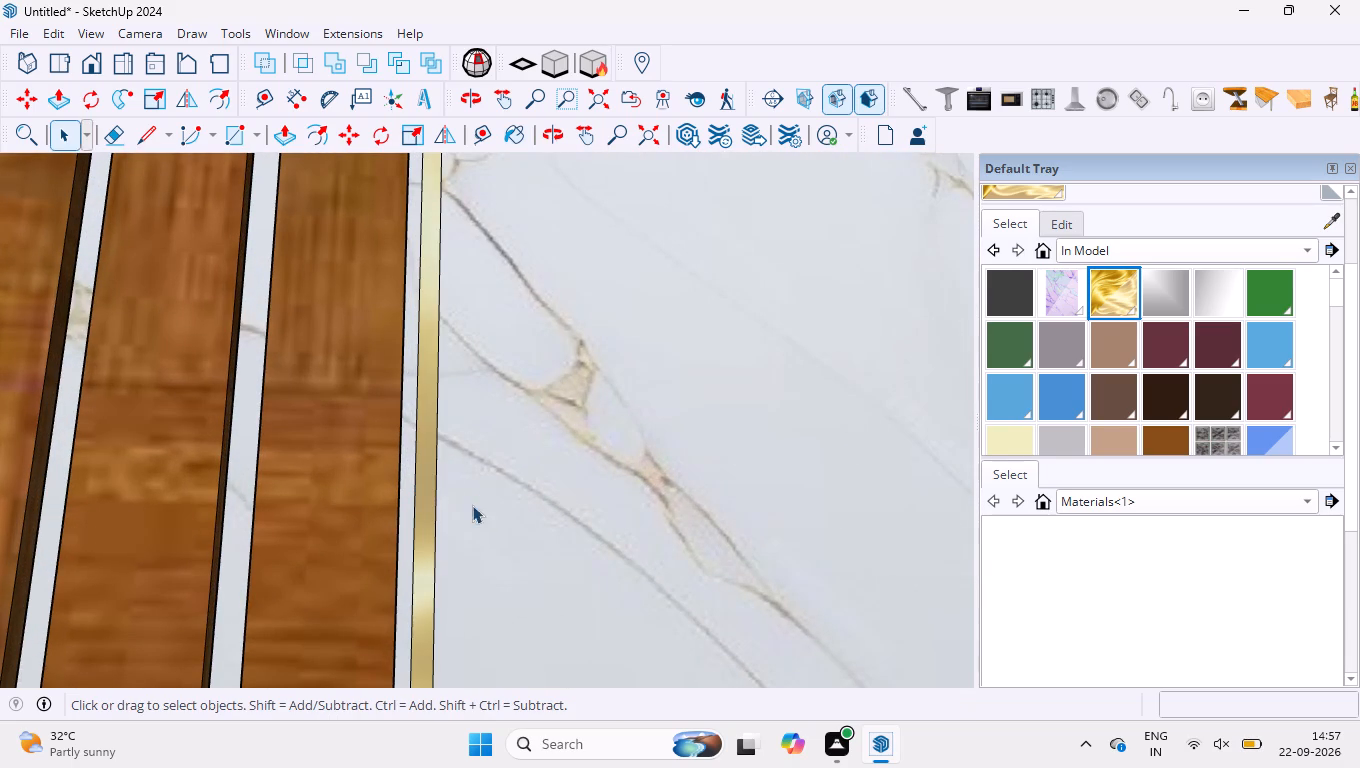
Close the Default Tray.
scroll(478, 489, "down", 5)
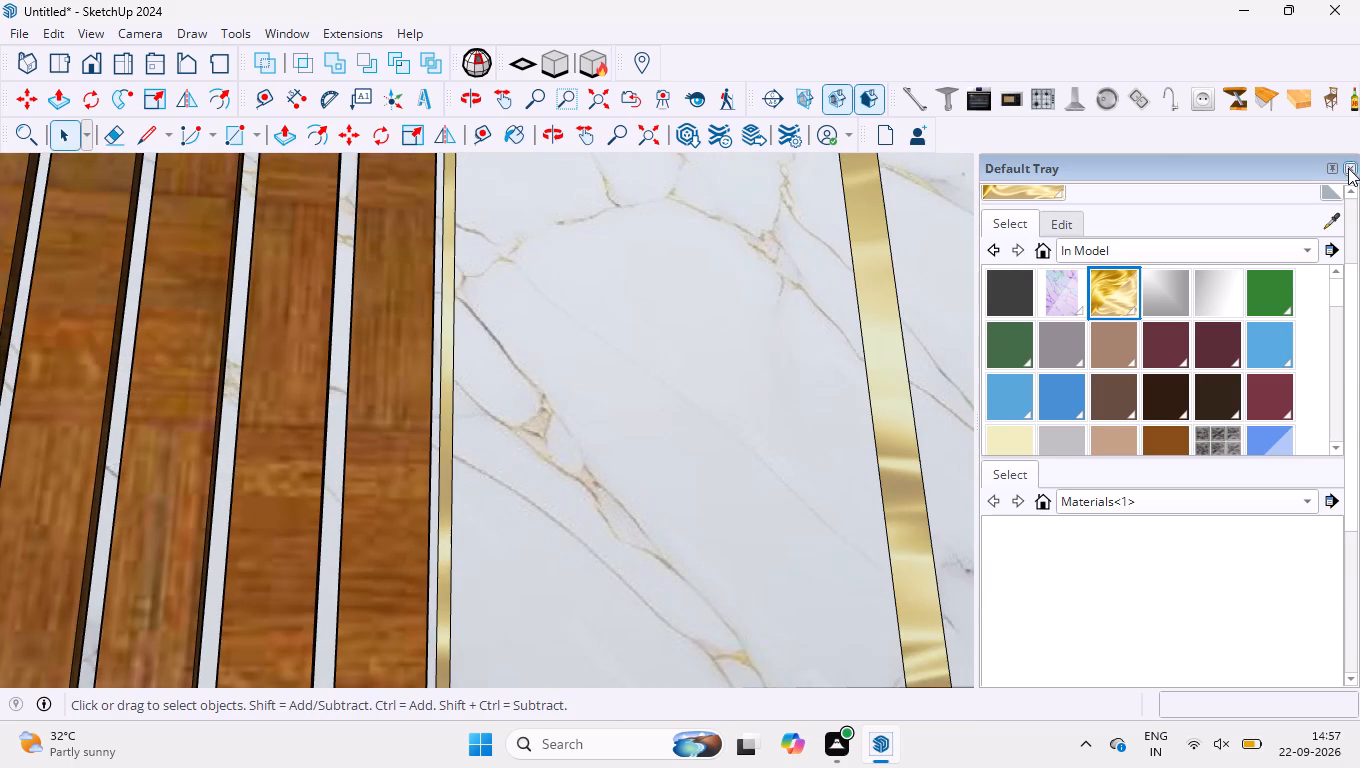
left_click(1347, 168)
Examine the painted central panel, floating cabinets and glass display unit from the front and from several angles.
scroll(922, 272, "down", 11)
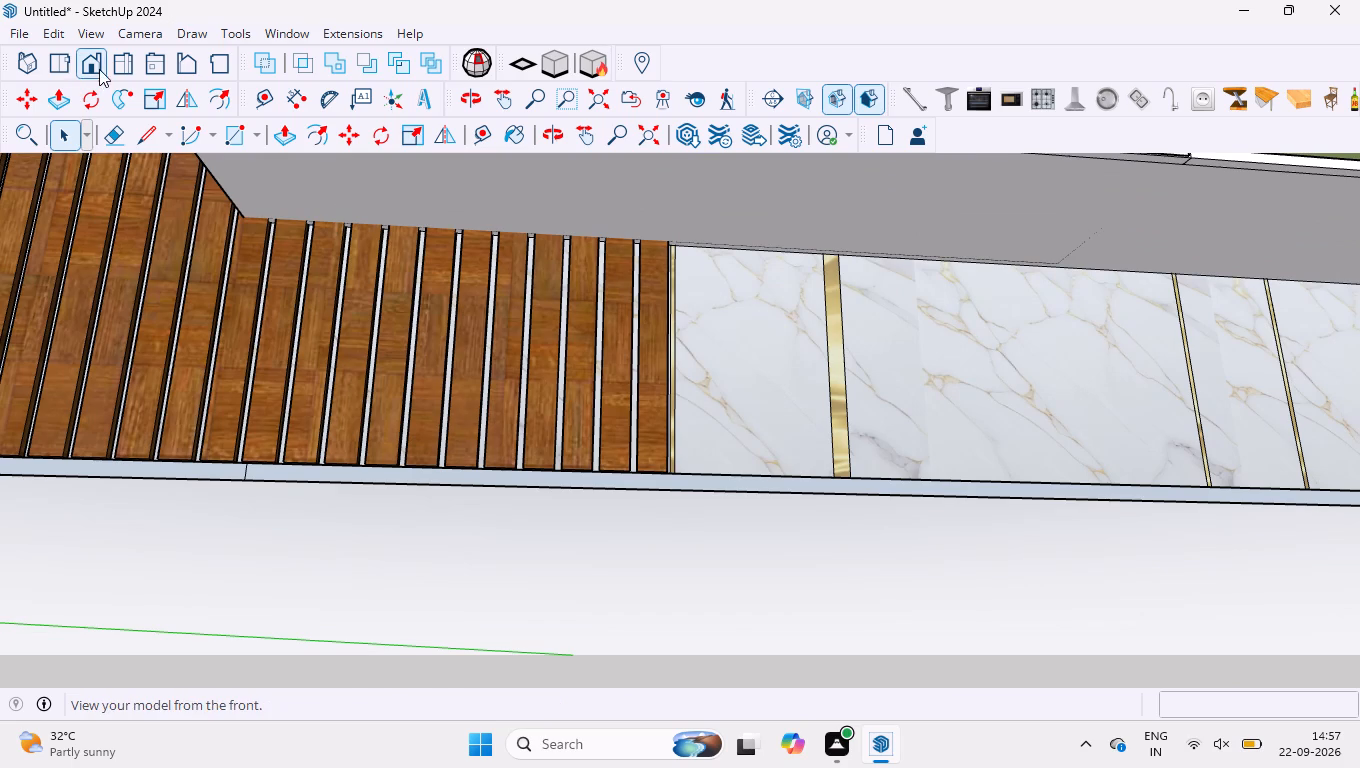
left_click(99, 69)
scroll(282, 296, "down", 15)
scroll(732, 308, "up", 1)
middle_click_drag(716, 352, 795, 667)
scroll(596, 442, "up", 4)
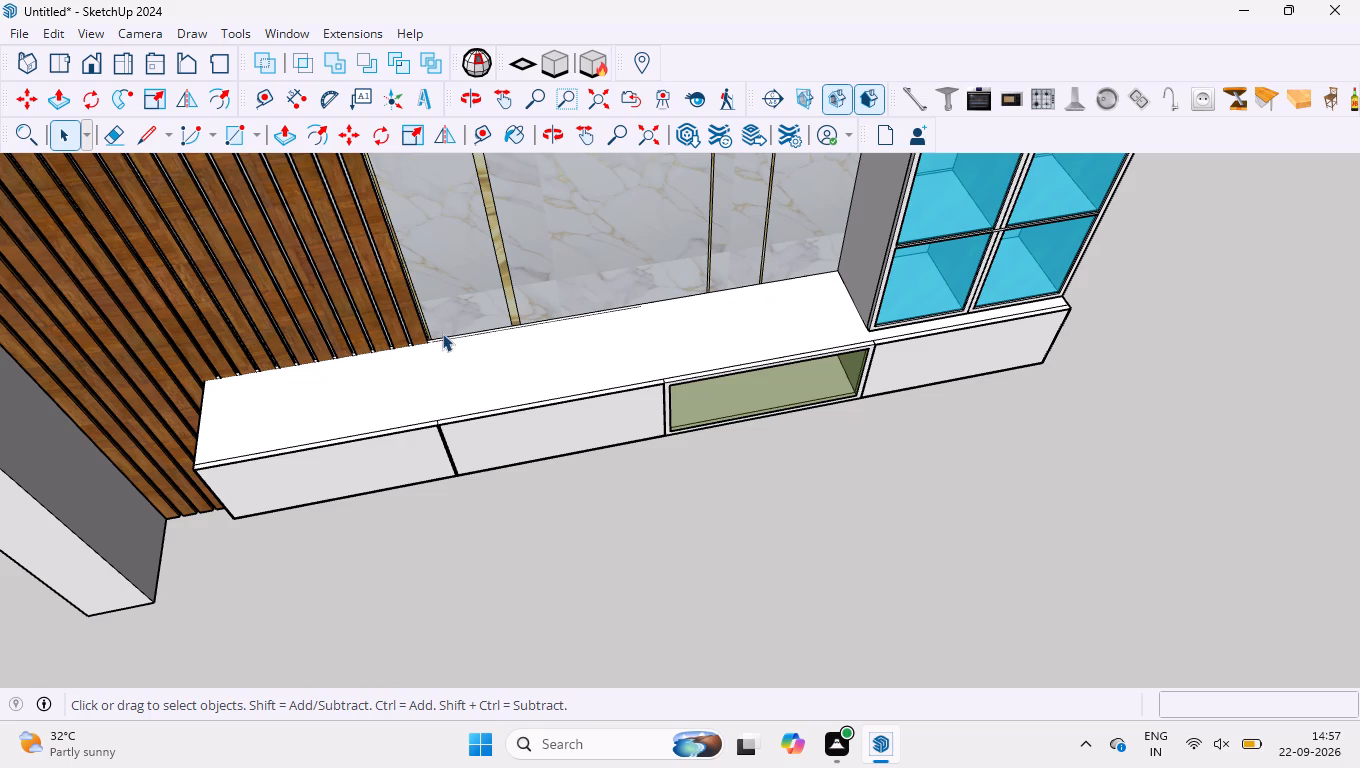
scroll(849, 453, "down", 2)
scroll(662, 481, "down", 3)
middle_click_drag(659, 510, 612, 393)
scroll(748, 497, "up", 5)
scroll(714, 424, "up", 4)
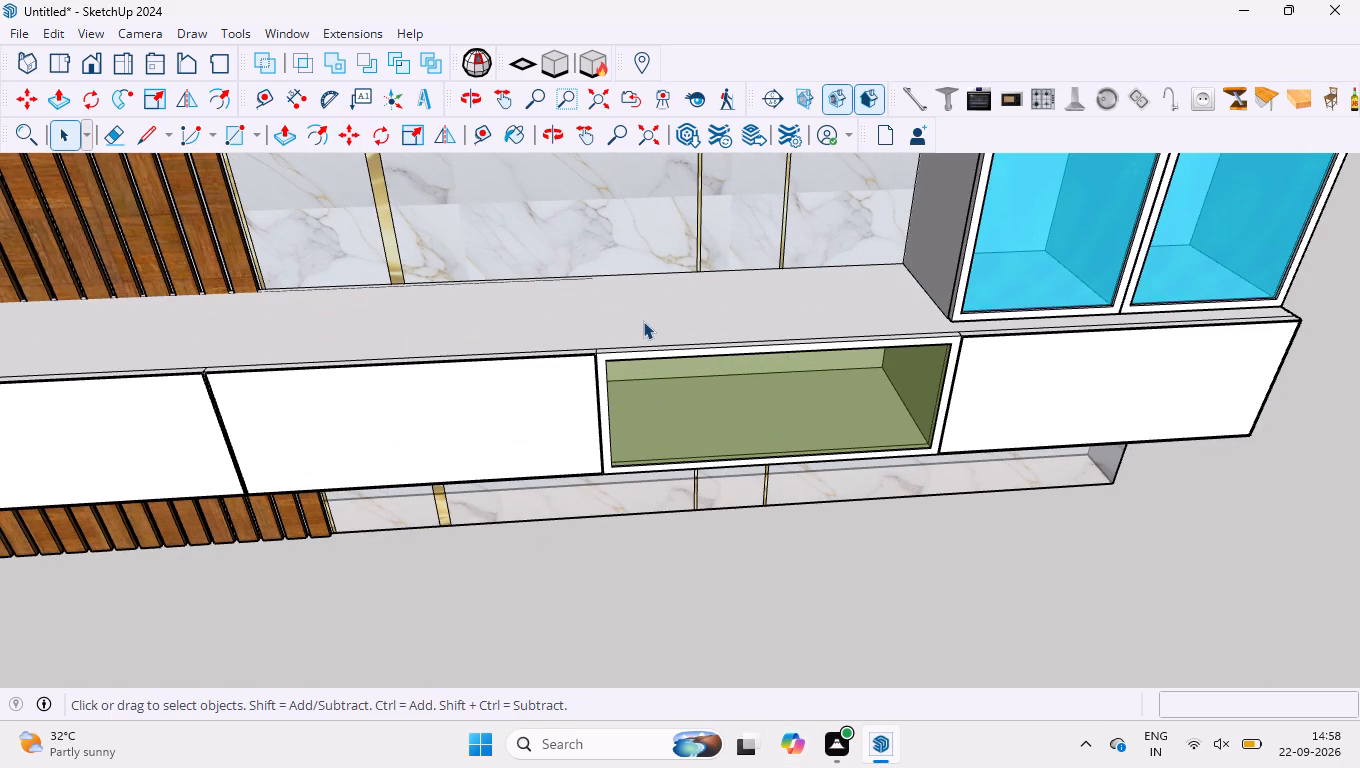
scroll(851, 384, "down", 2)
scroll(978, 267, "up", 2)
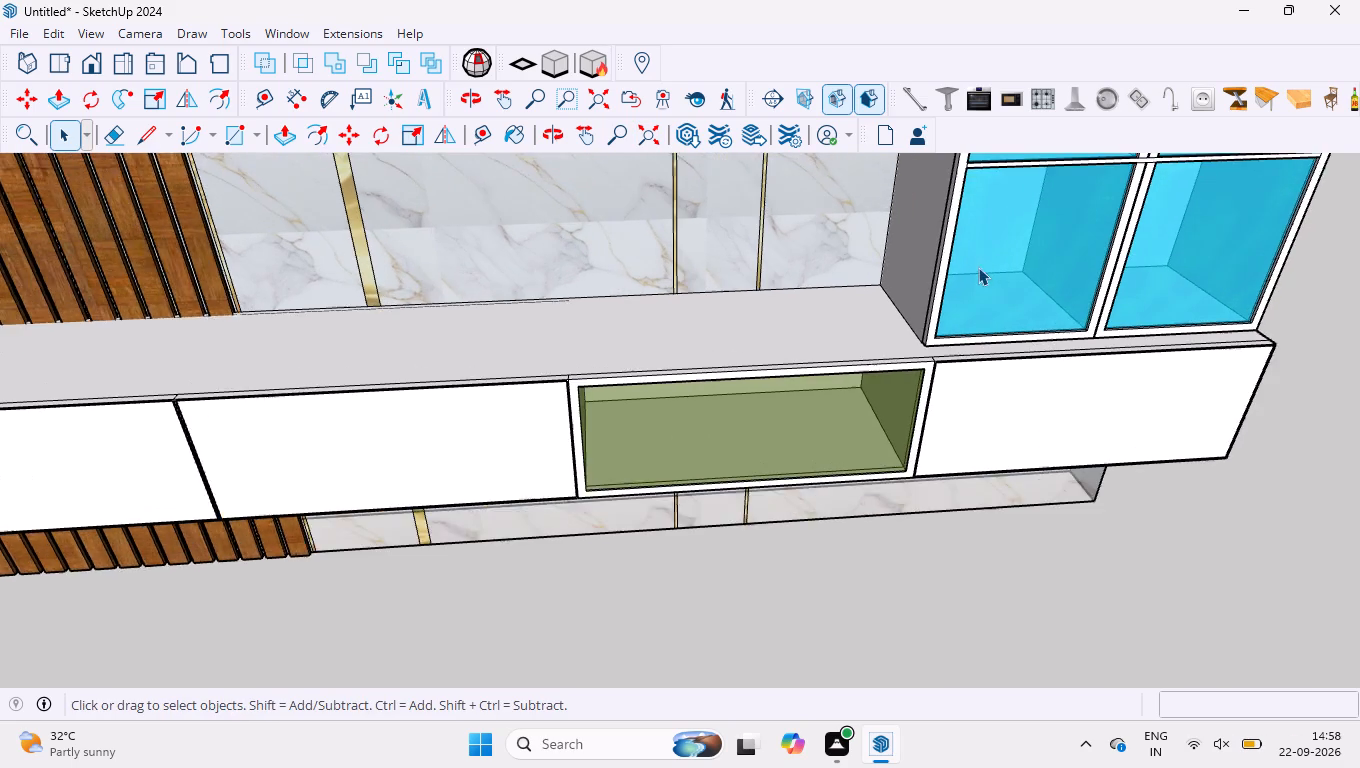
scroll(978, 267, "up", 1)
Paint the front frame and top edge of the open green niche with the dark blue-grey texture from the Metal collection.
left_click(514, 134)
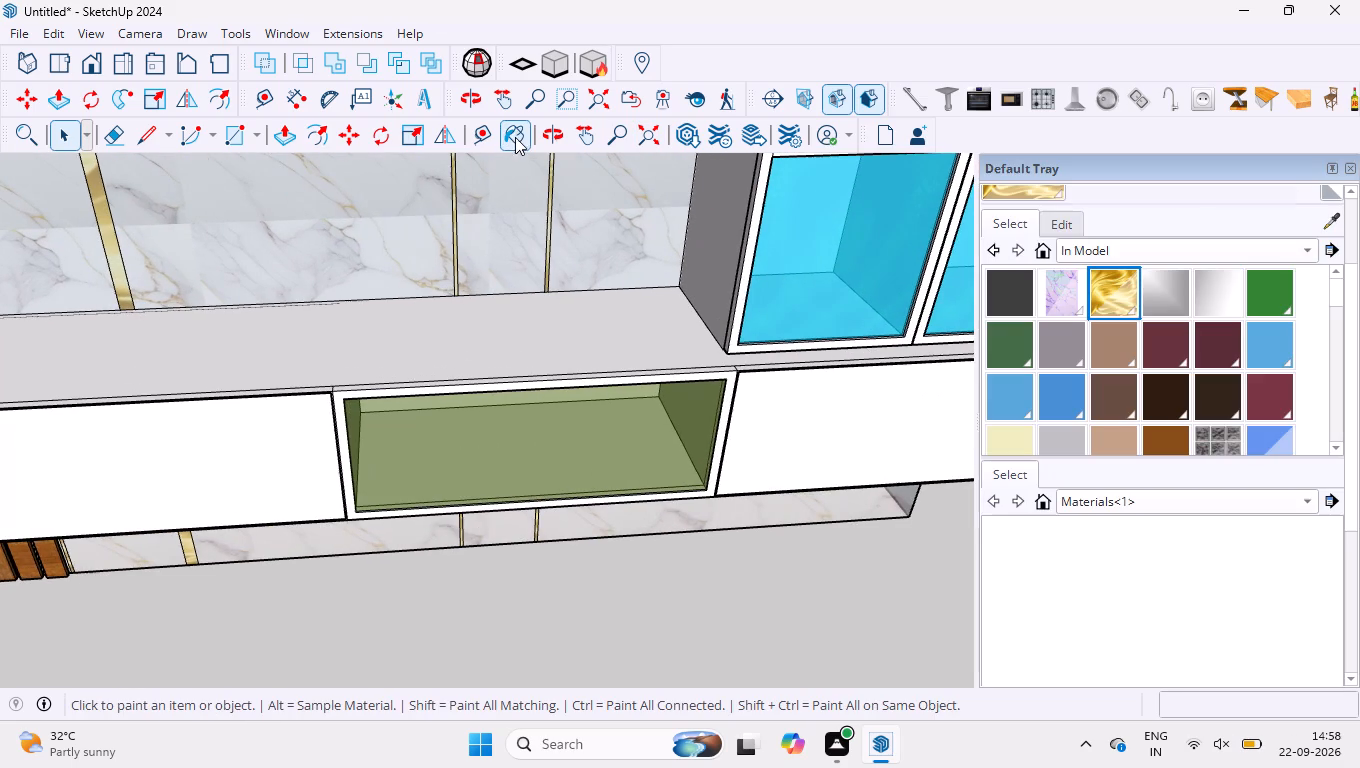
left_click(1119, 242)
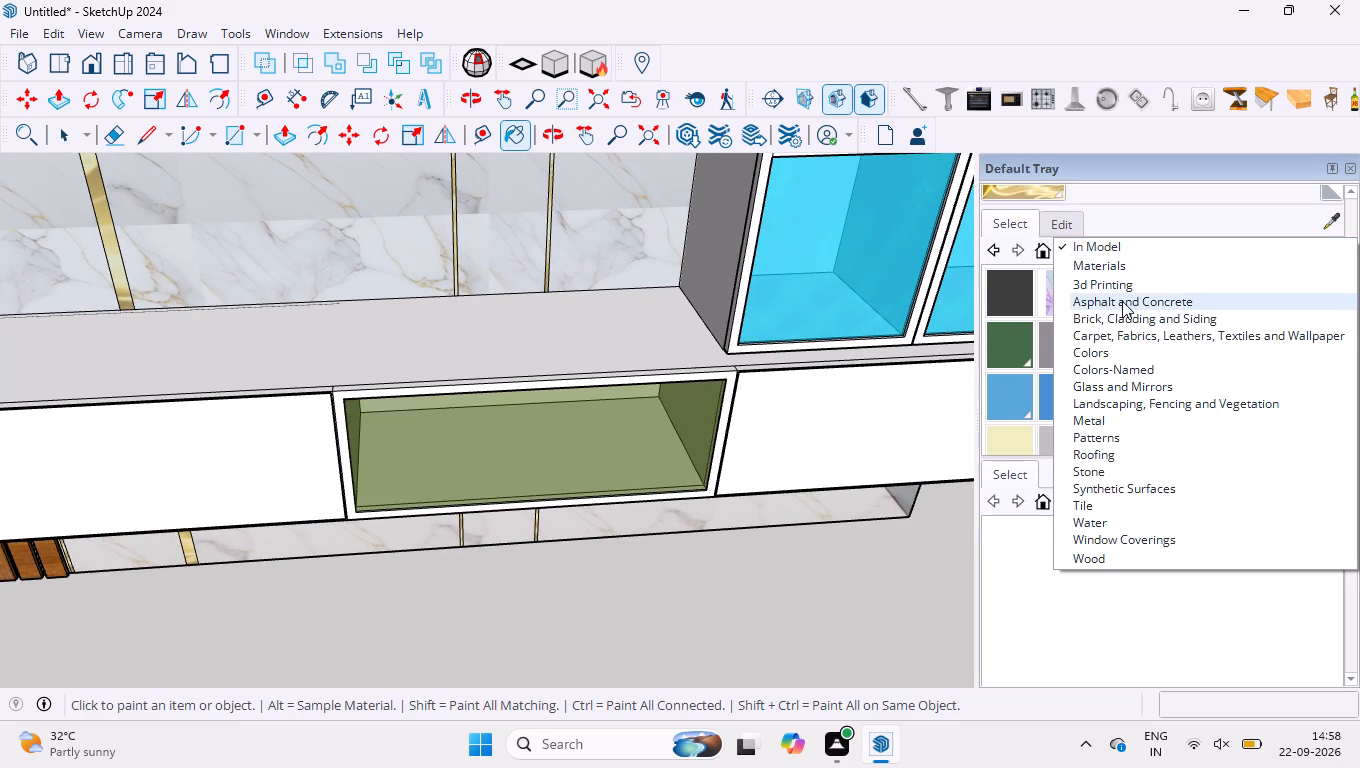
left_click(1099, 418)
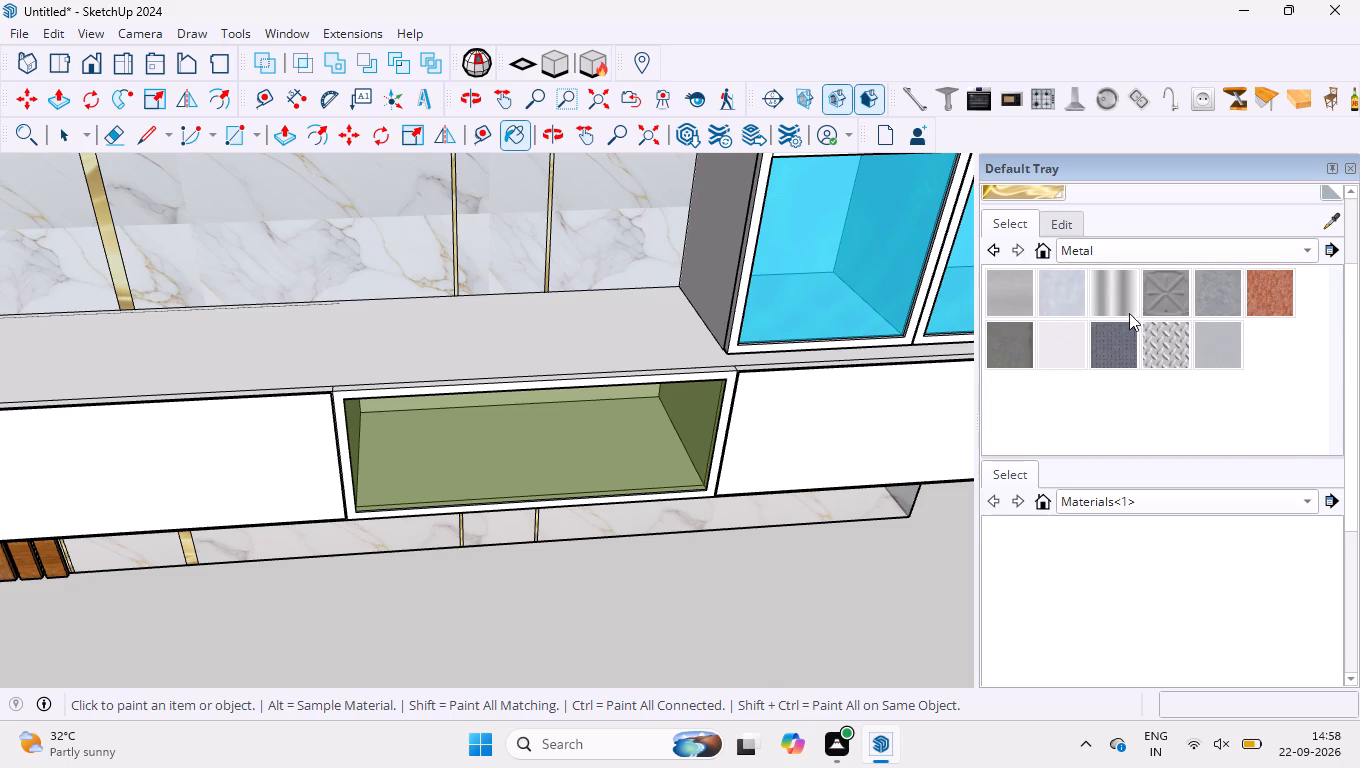
left_click(1120, 335)
scroll(725, 368, "up", 12)
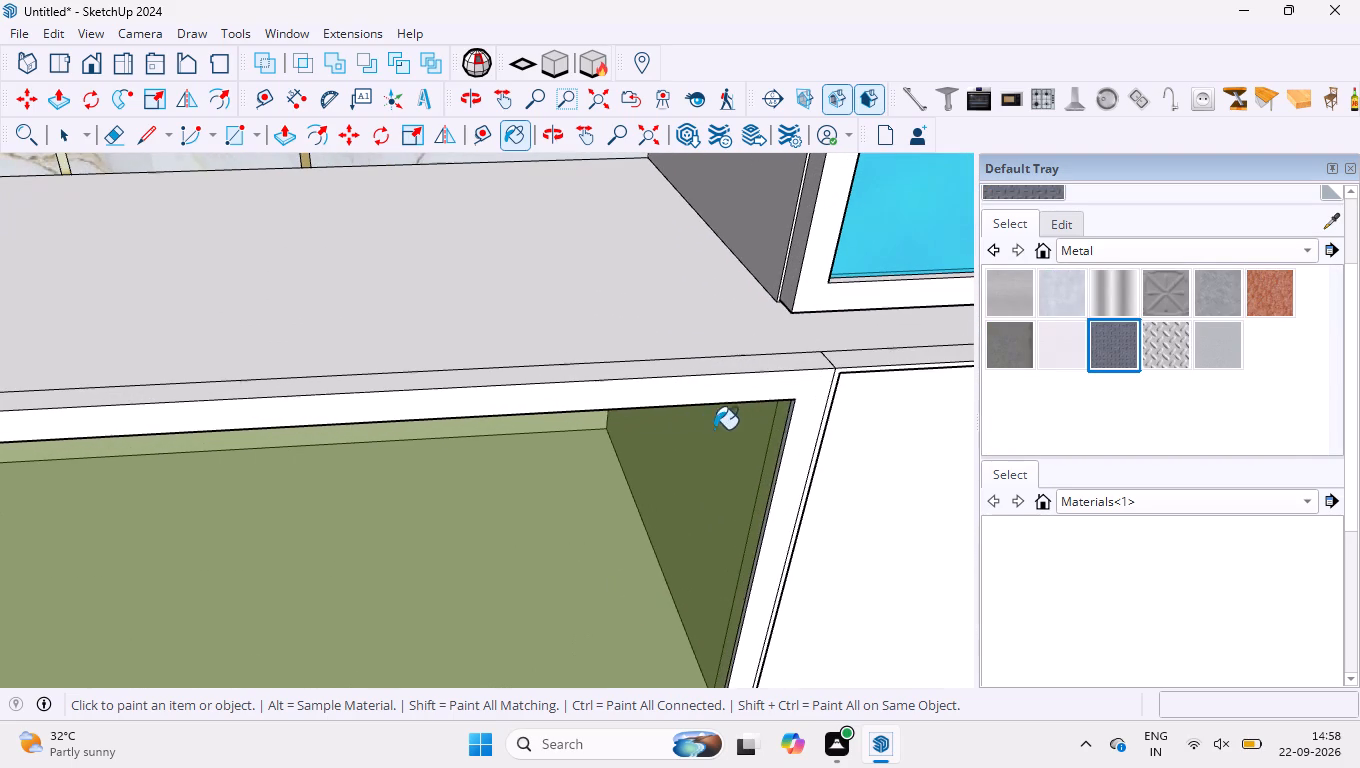
left_click(731, 395)
left_click(738, 375)
left_click(769, 360)
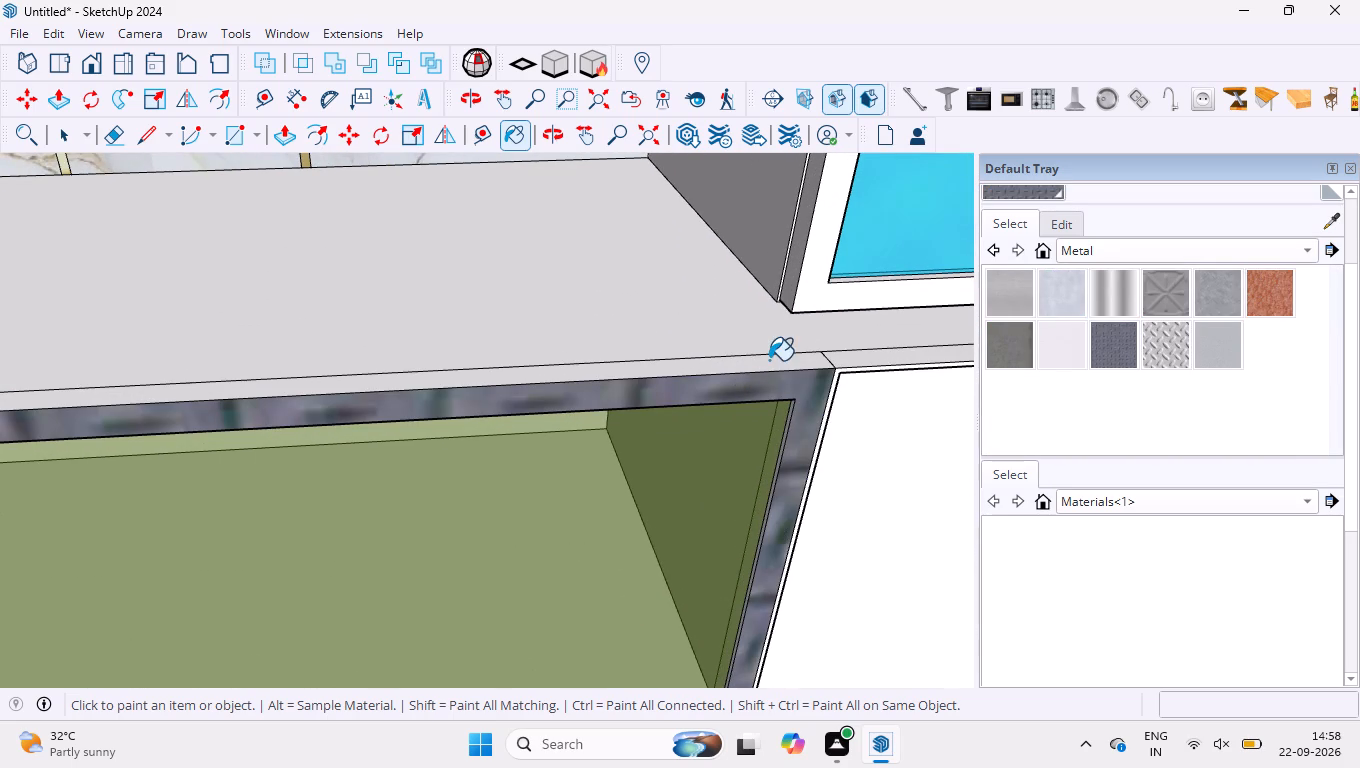
Paint the front and outer side of the lower-left glass door frame in the display unit with the same dark metal.
left_click(819, 312)
scroll(811, 271, "up", 6)
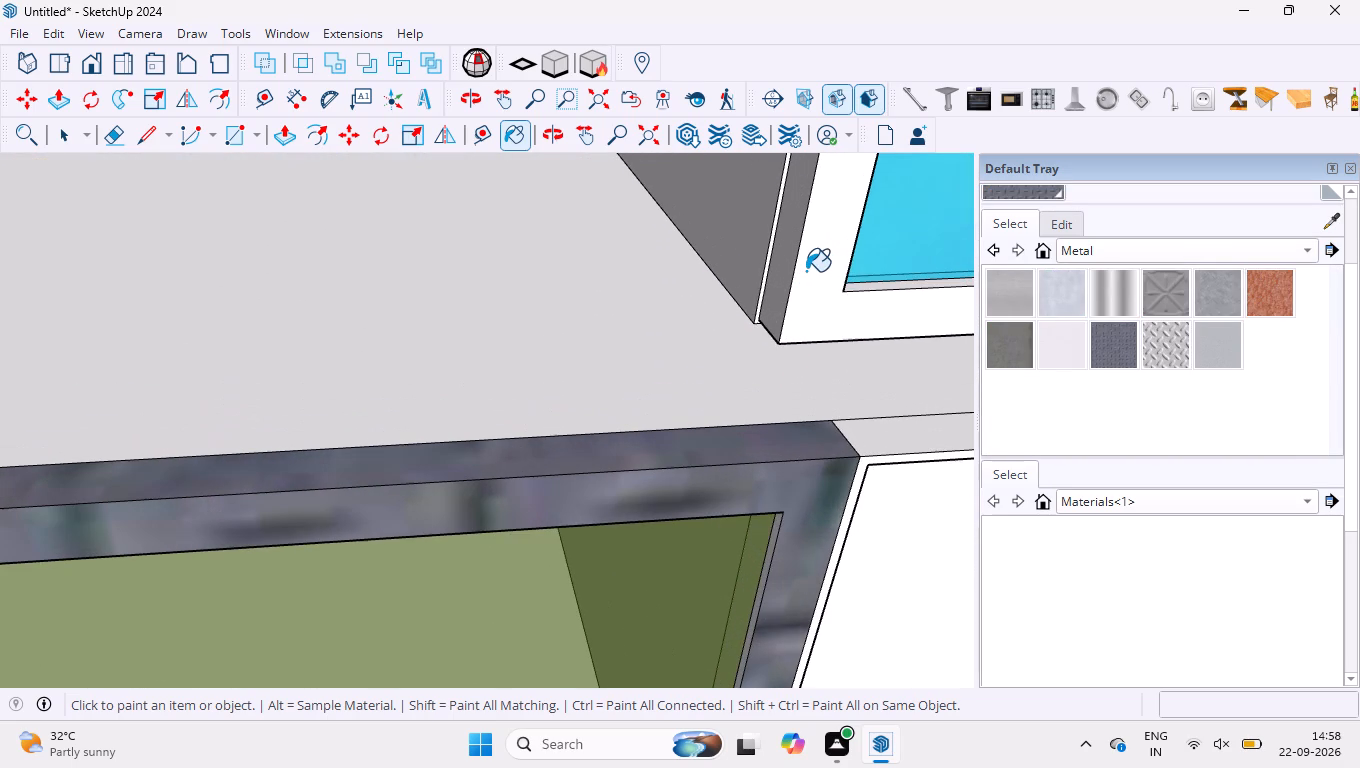
left_click(806, 271)
left_click(785, 277)
Paint the narrow underside edge of the open niche's frame with the same dark metal.
scroll(784, 281, "down", 10)
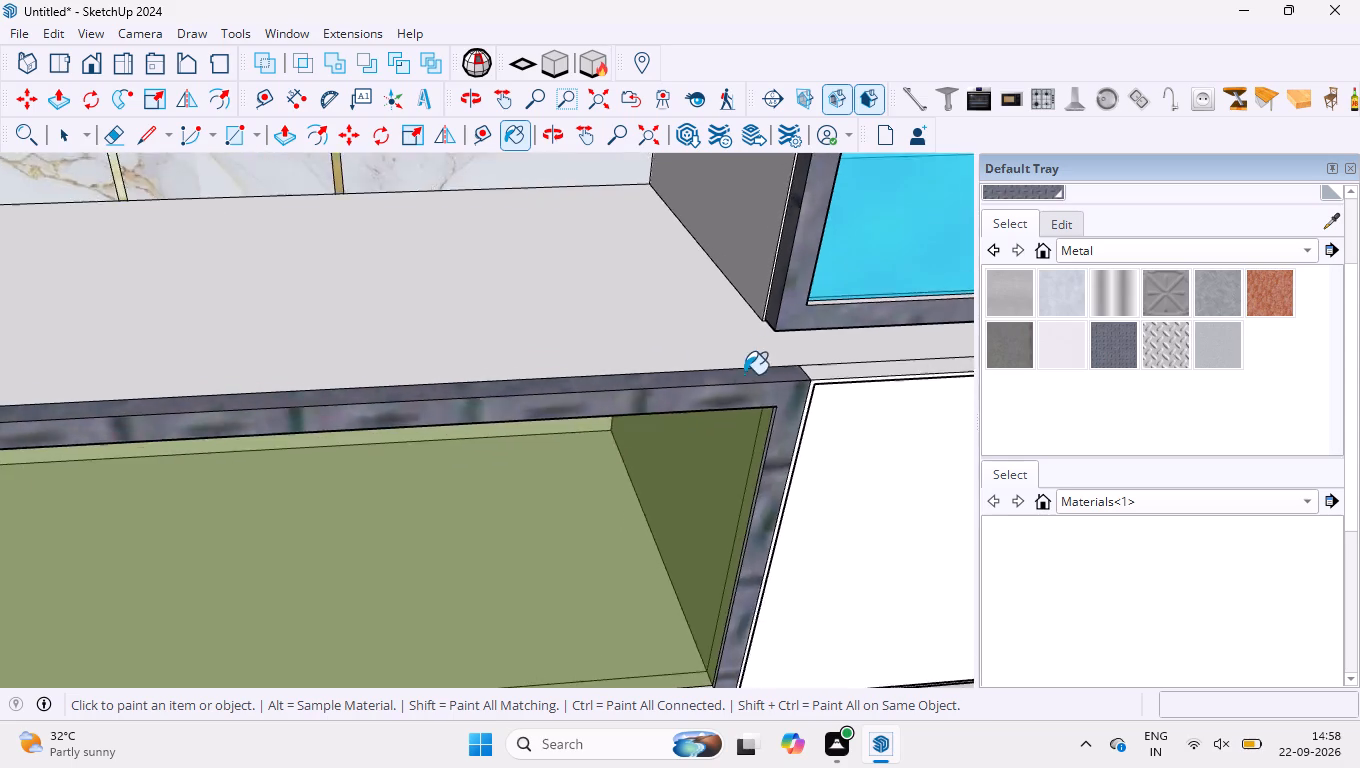
scroll(744, 374, "down", 18)
middle_click_drag(488, 514, 536, 245)
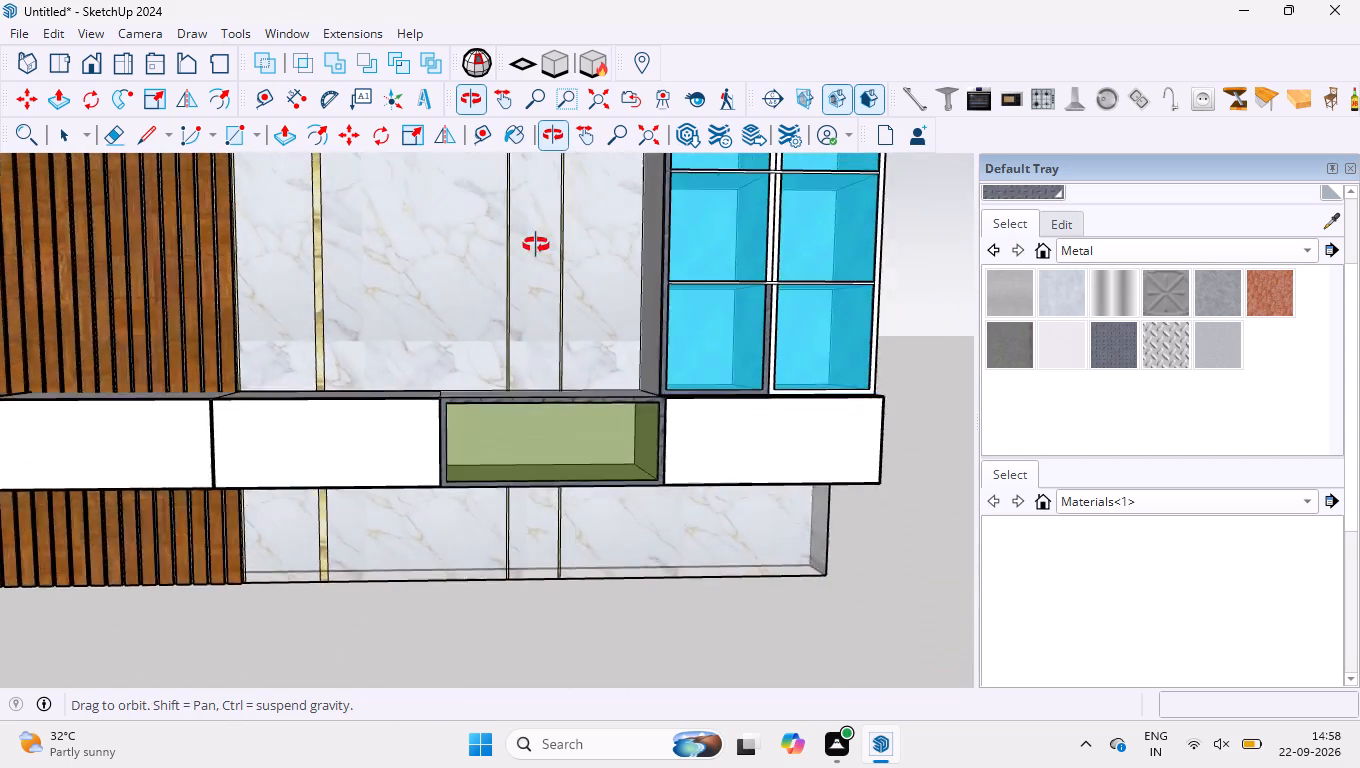
middle_click_drag(536, 245, 582, 138)
scroll(424, 501, "up", 9)
middle_click_drag(529, 451, 464, 460)
scroll(453, 482, "up", 12)
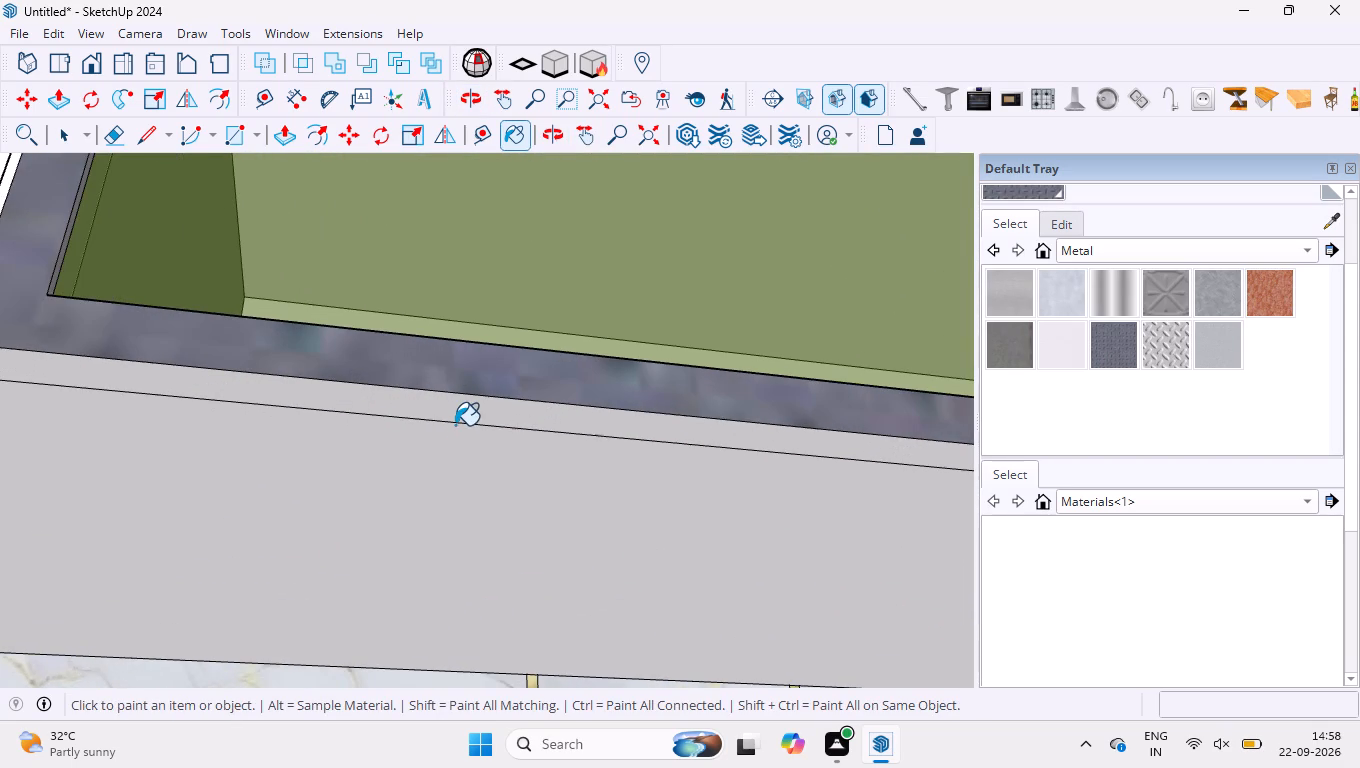
left_click(455, 424)
scroll(442, 450, "down", 4)
scroll(454, 427, "up", 9)
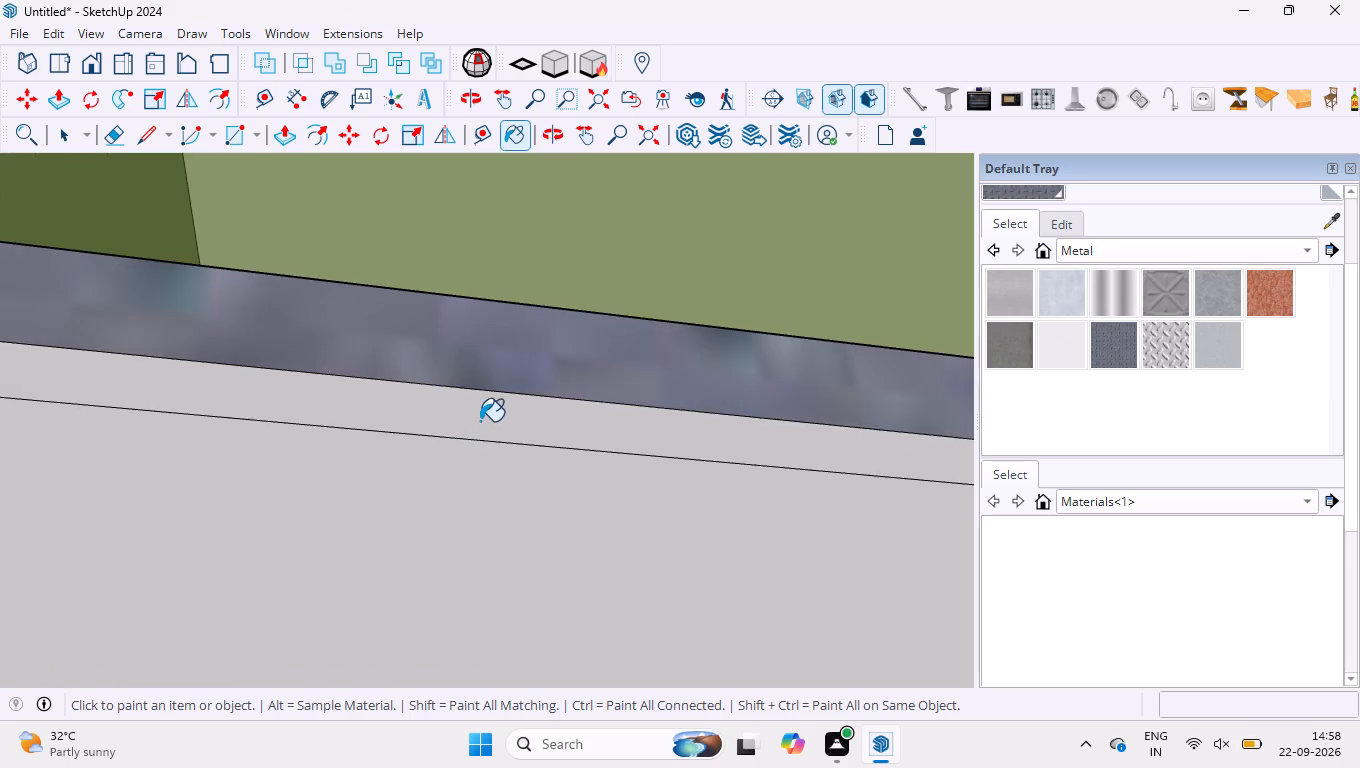
left_click(480, 421)
Paint the front and side edges of the lower-right glass door frame dark metal, undoing any paint applied to the glass.
scroll(465, 442, "down", 20)
scroll(465, 442, "down", 1)
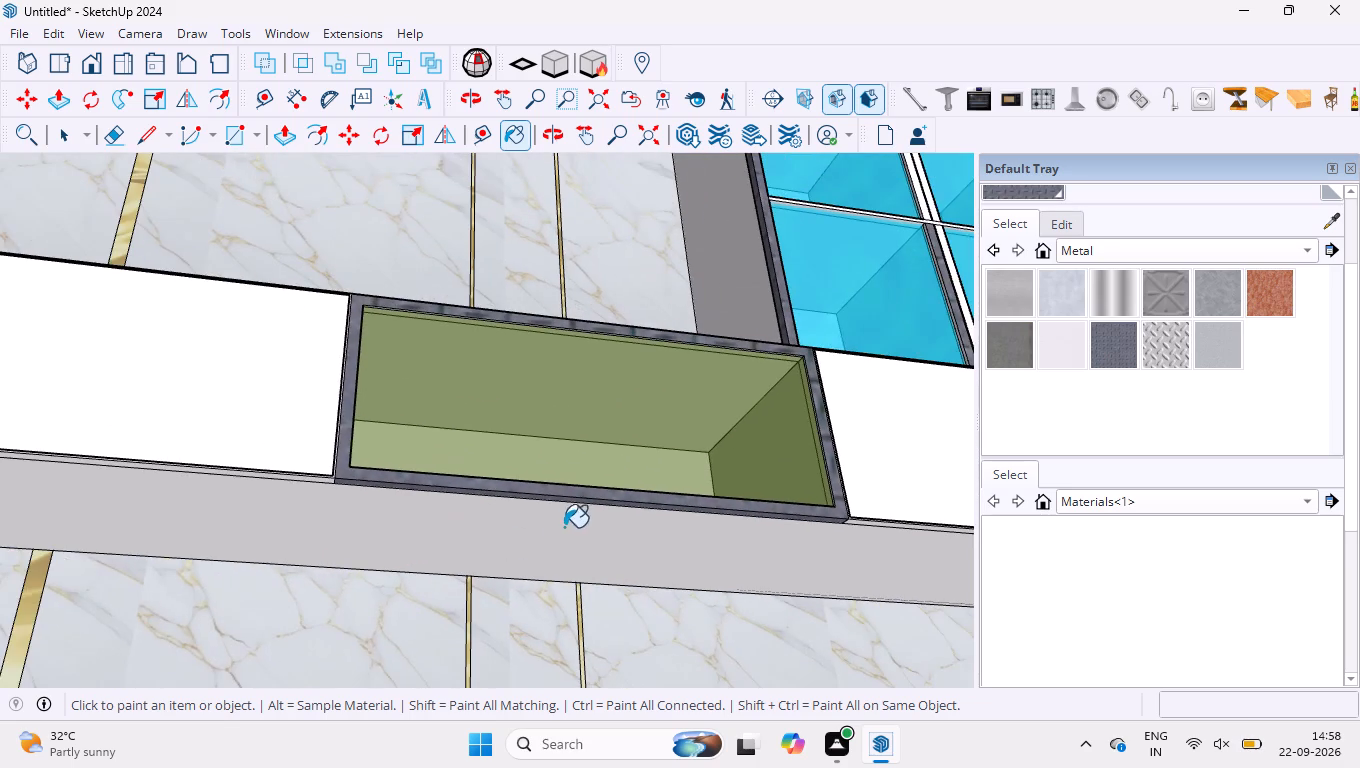
middle_click_drag(585, 531, 348, 536)
scroll(813, 404, "up", 11)
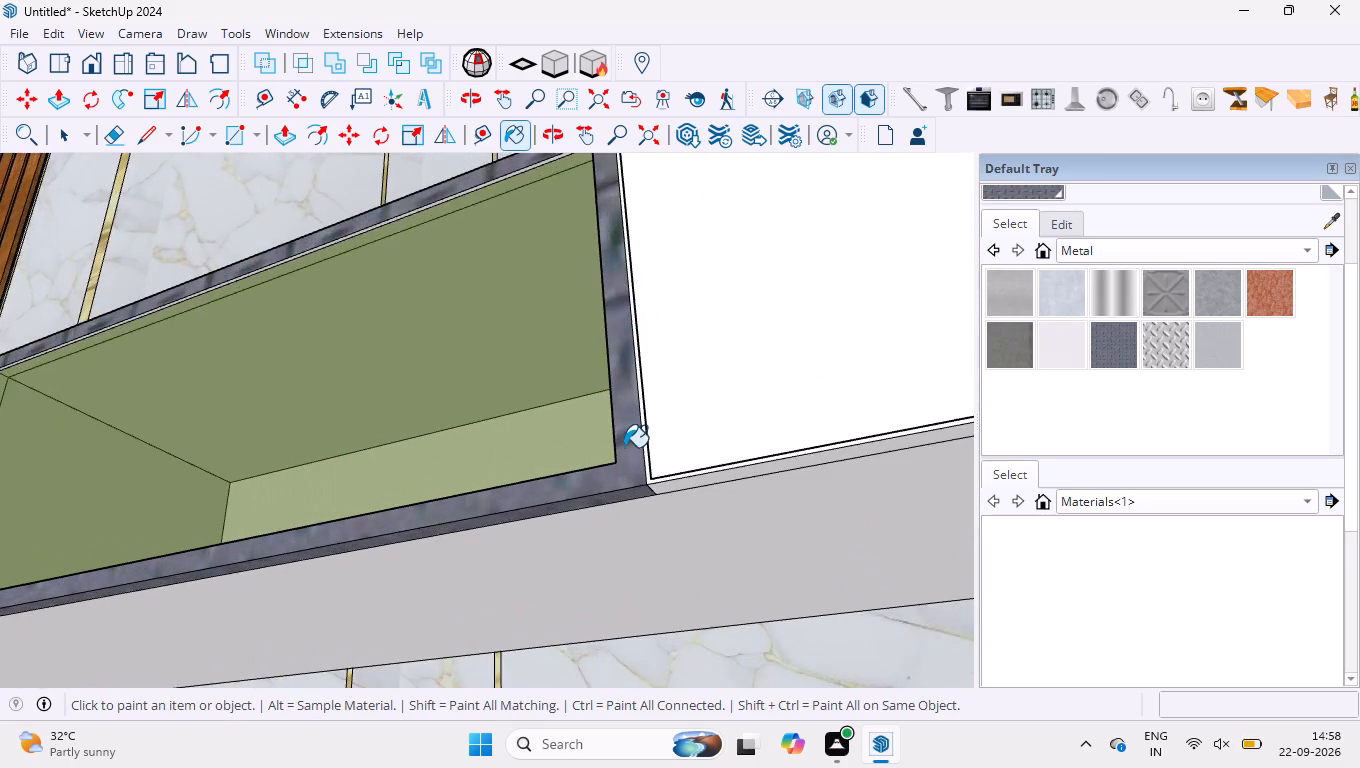
scroll(624, 447, "up", 6)
scroll(510, 653, "down", 20)
scroll(510, 653, "down", 2)
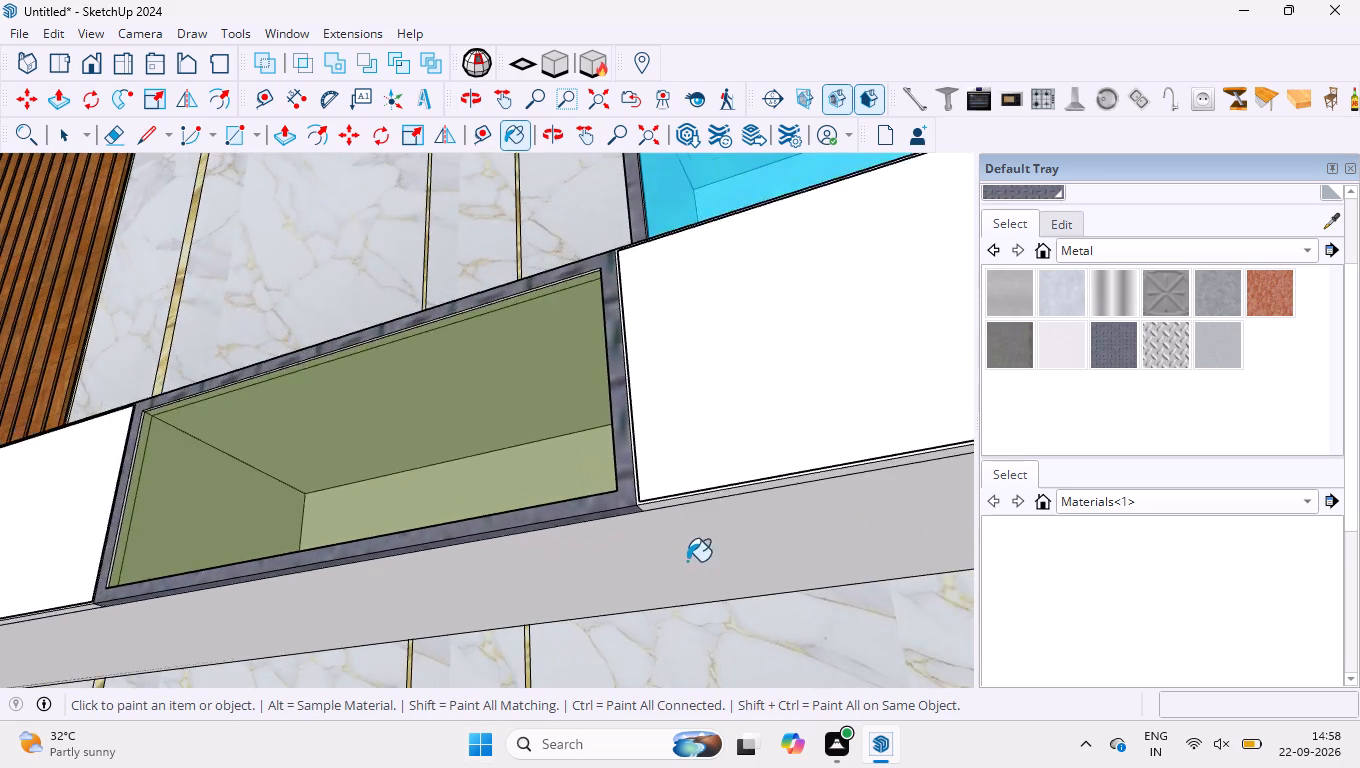
scroll(687, 561, "down", 13)
scroll(893, 298, "up", 14)
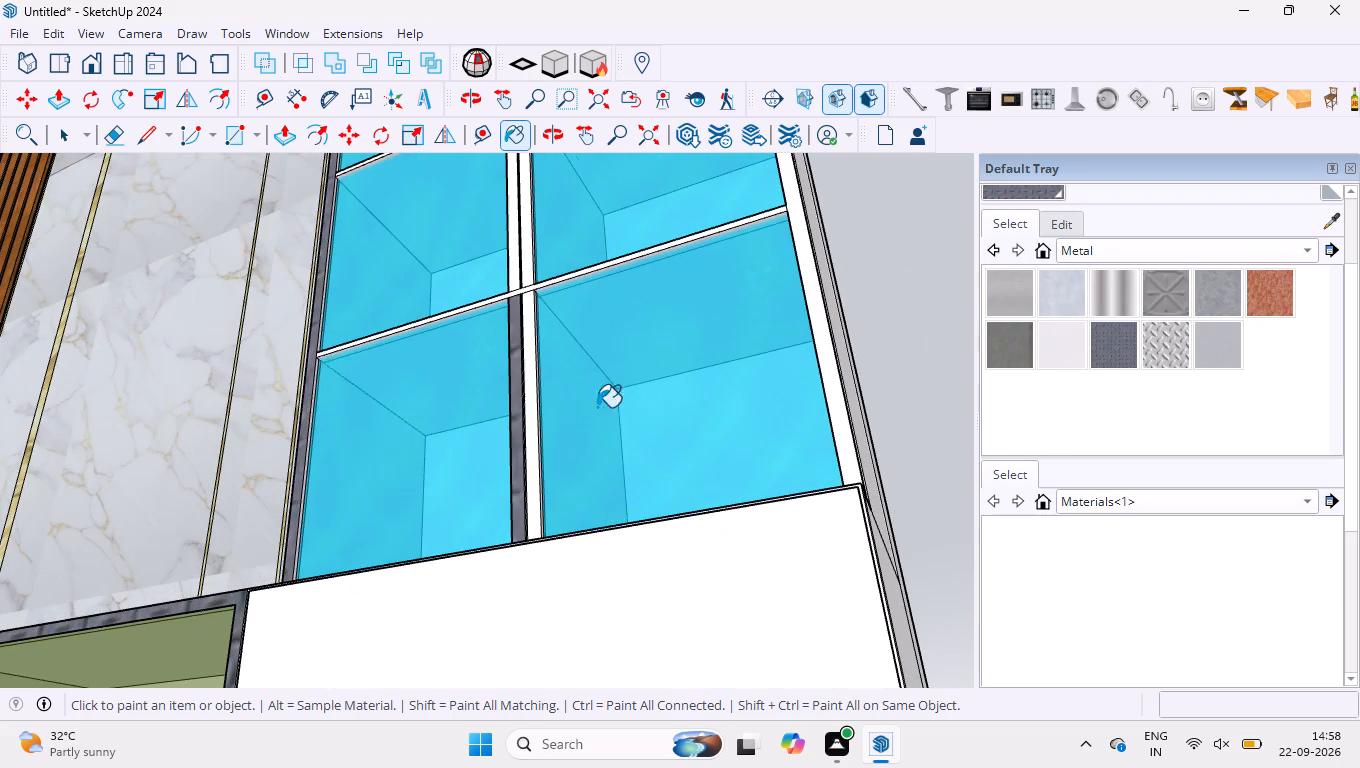
scroll(865, 442, "up", 4)
middle_click_drag(860, 446, 700, 516)
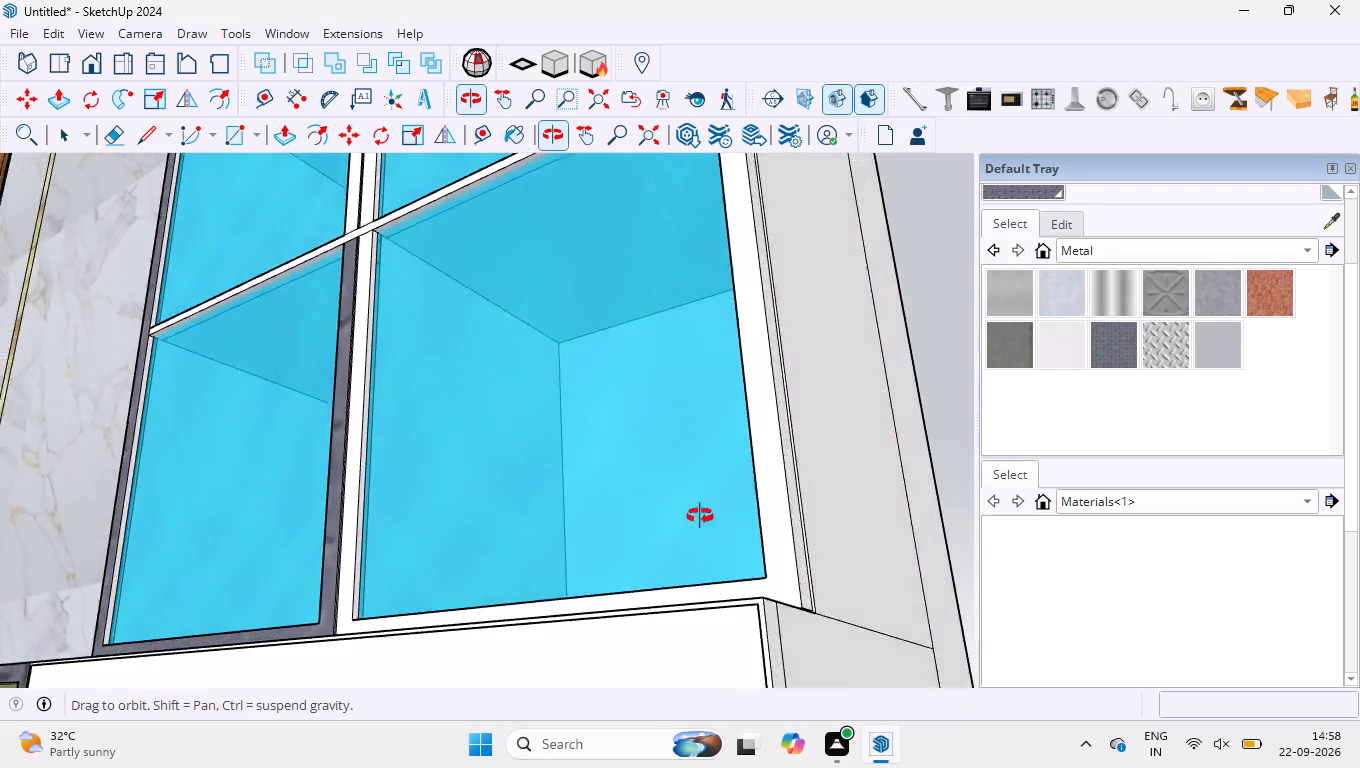
middle_click_drag(700, 516, 617, 536)
left_click(444, 642)
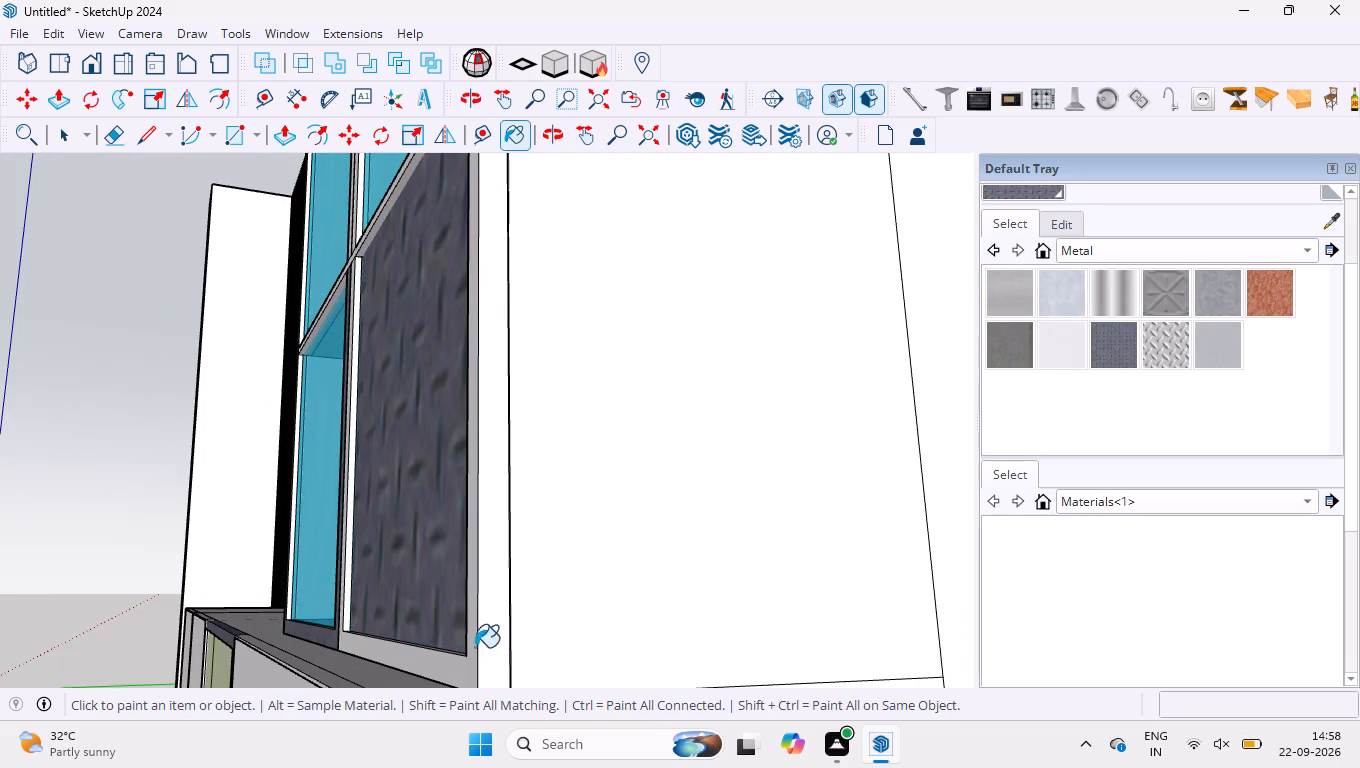
key("ctrl+z")
left_click(478, 619)
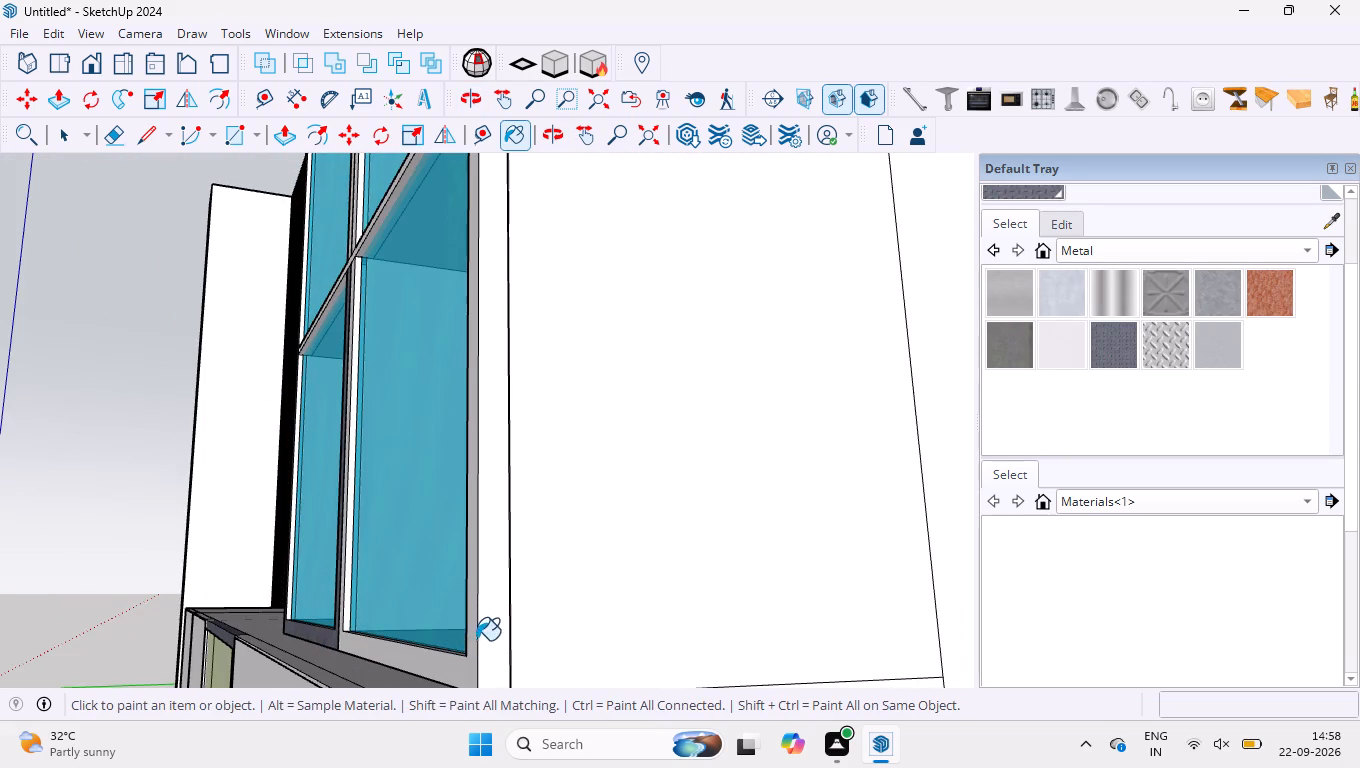
left_click(484, 662)
left_click(468, 675)
scroll(373, 568, "up", 10)
left_click(334, 568)
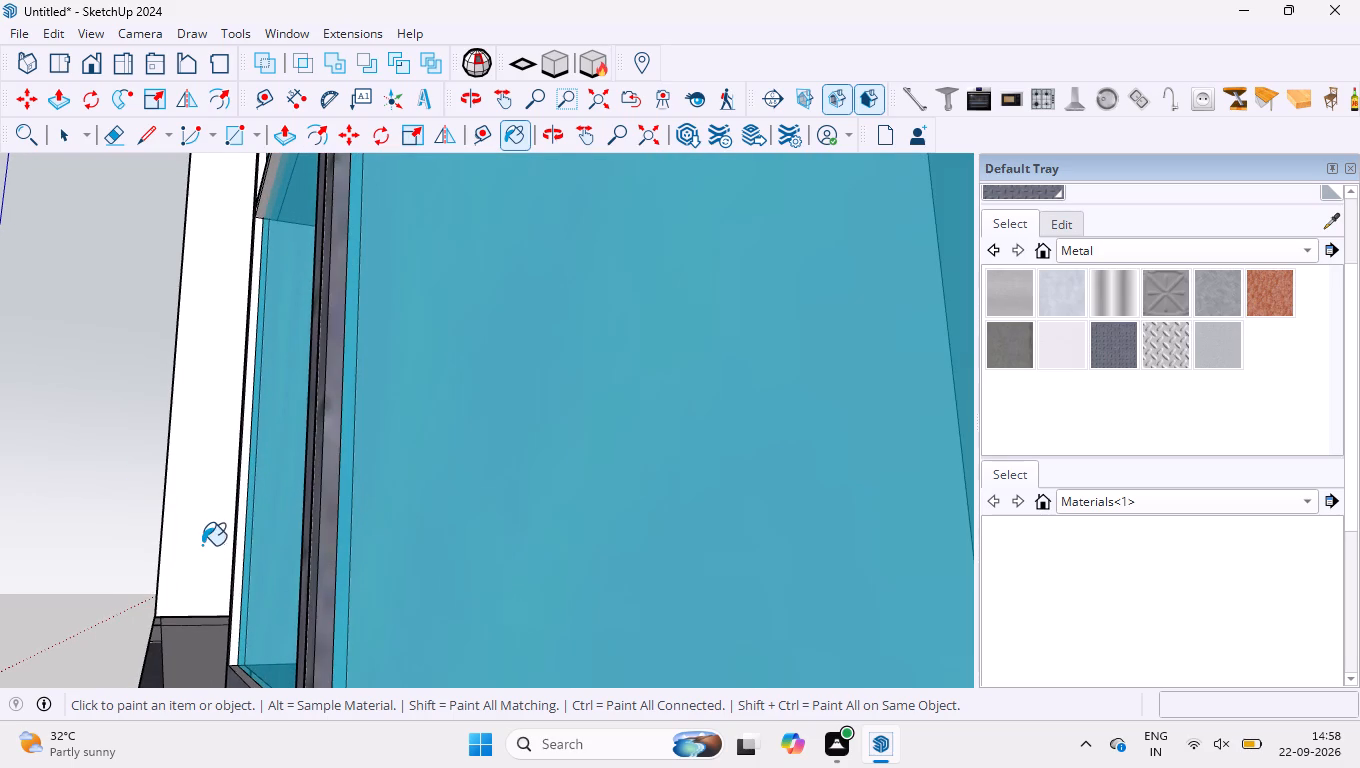
scroll(208, 552, "up", 4)
scroll(244, 455, "down", 4)
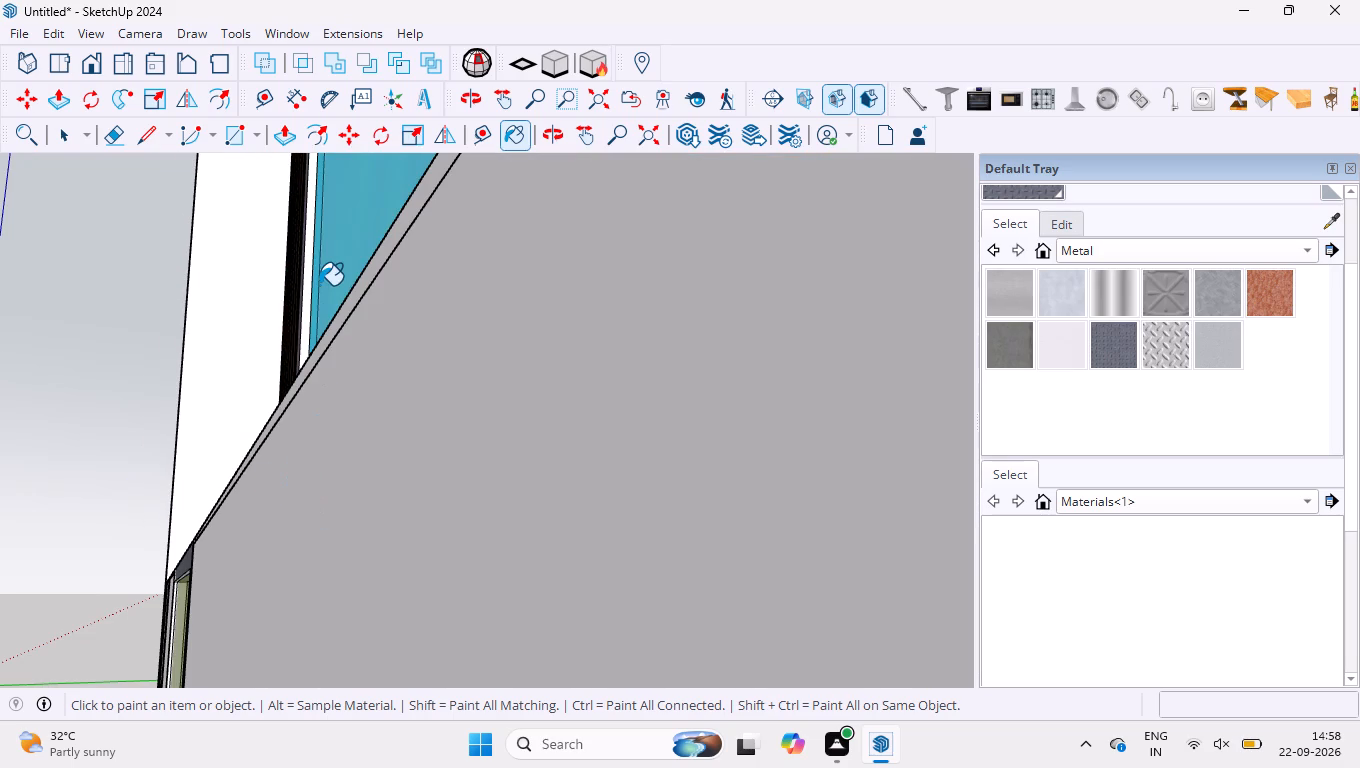
scroll(315, 277, "up", 8)
left_click(300, 300)
Paint the two central vertical frame strips in the display unit's second compartment row from the bottom with the dark metal.
scroll(314, 352, "down", 5)
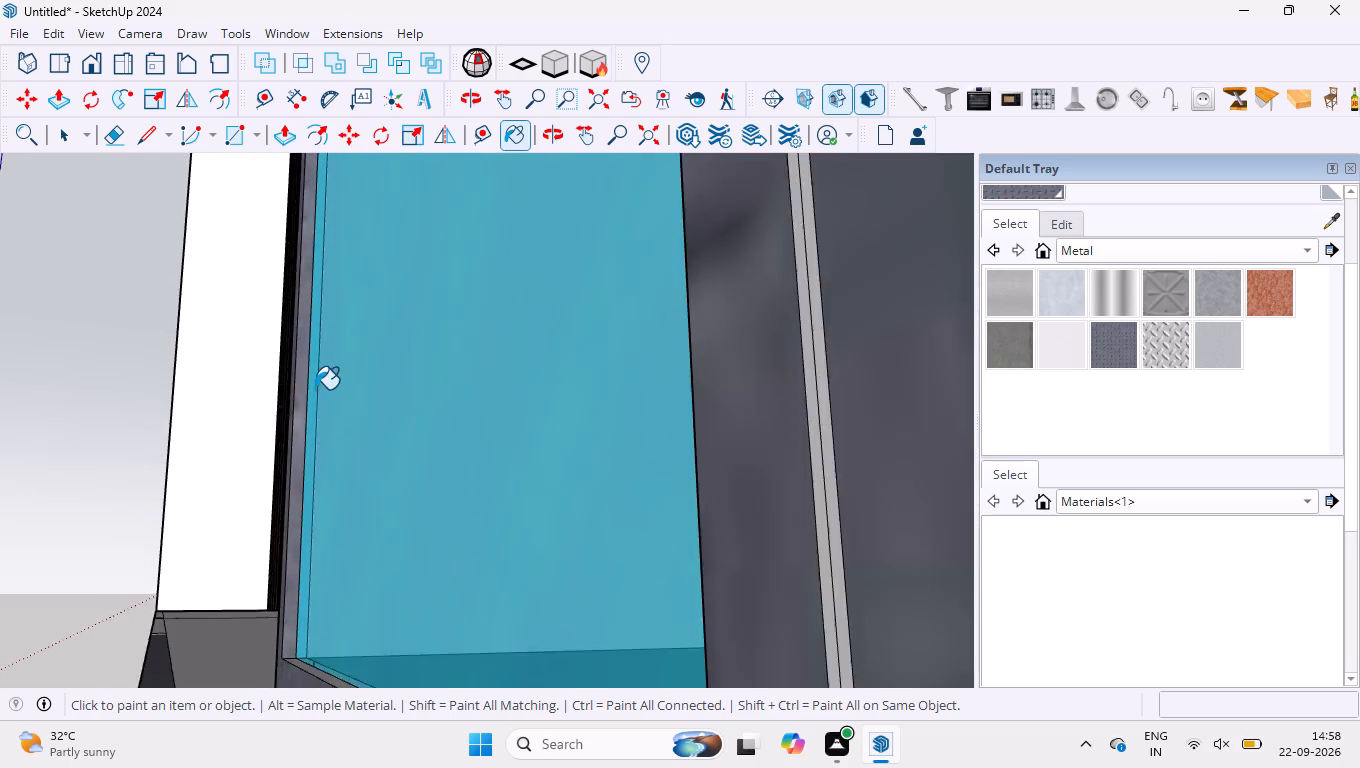
scroll(315, 389, "down", 6)
middle_click_drag(292, 373, 401, 767)
scroll(344, 698, "down", 10)
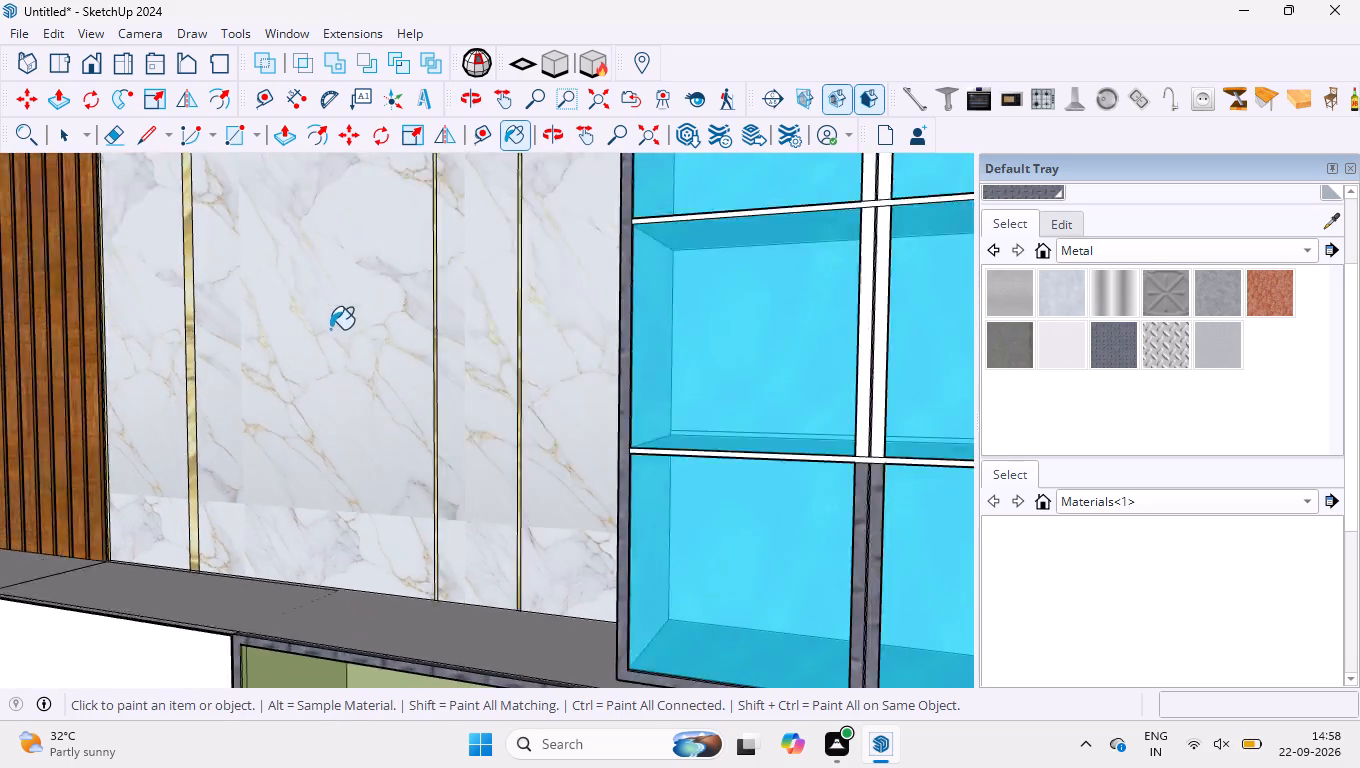
scroll(327, 406, "down", 9)
middle_click_drag(454, 408, 509, 422)
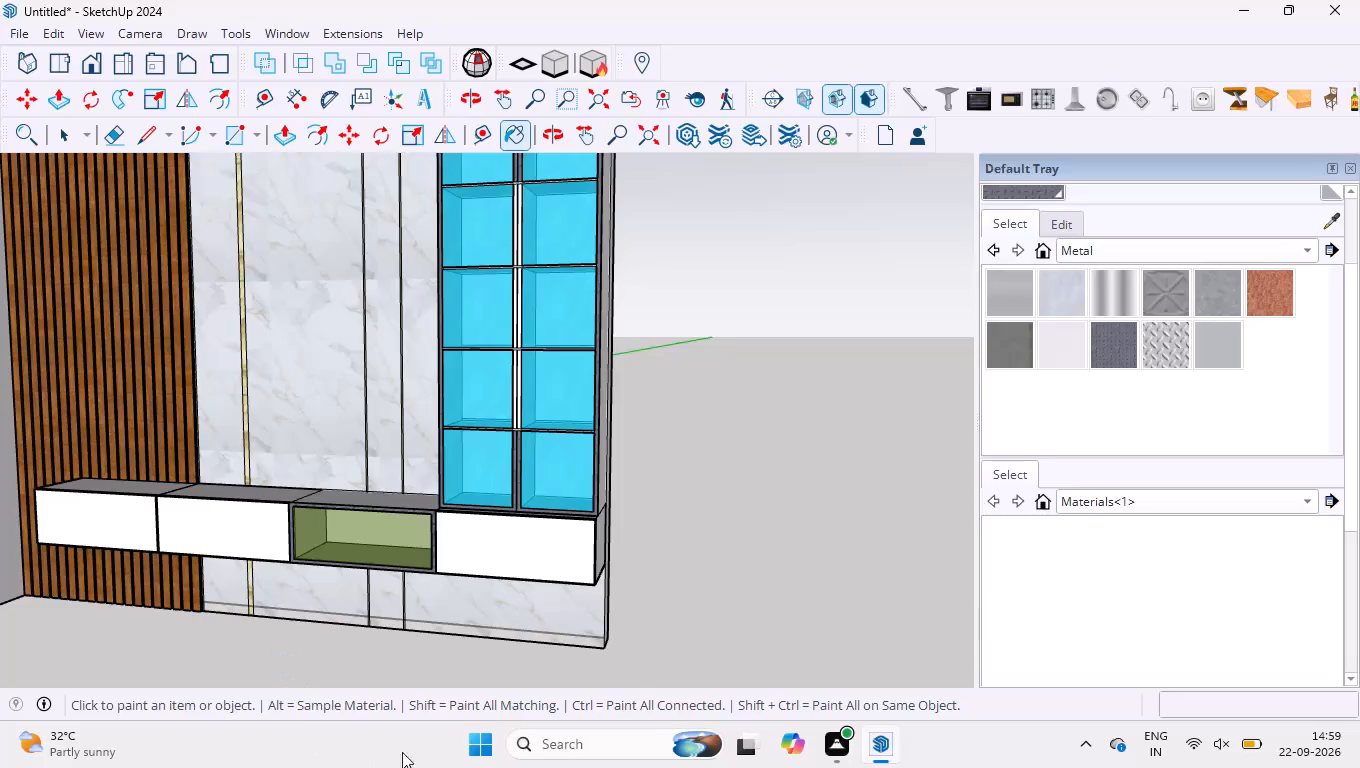
scroll(388, 756, "down", 1)
scroll(615, 384, "up", 5)
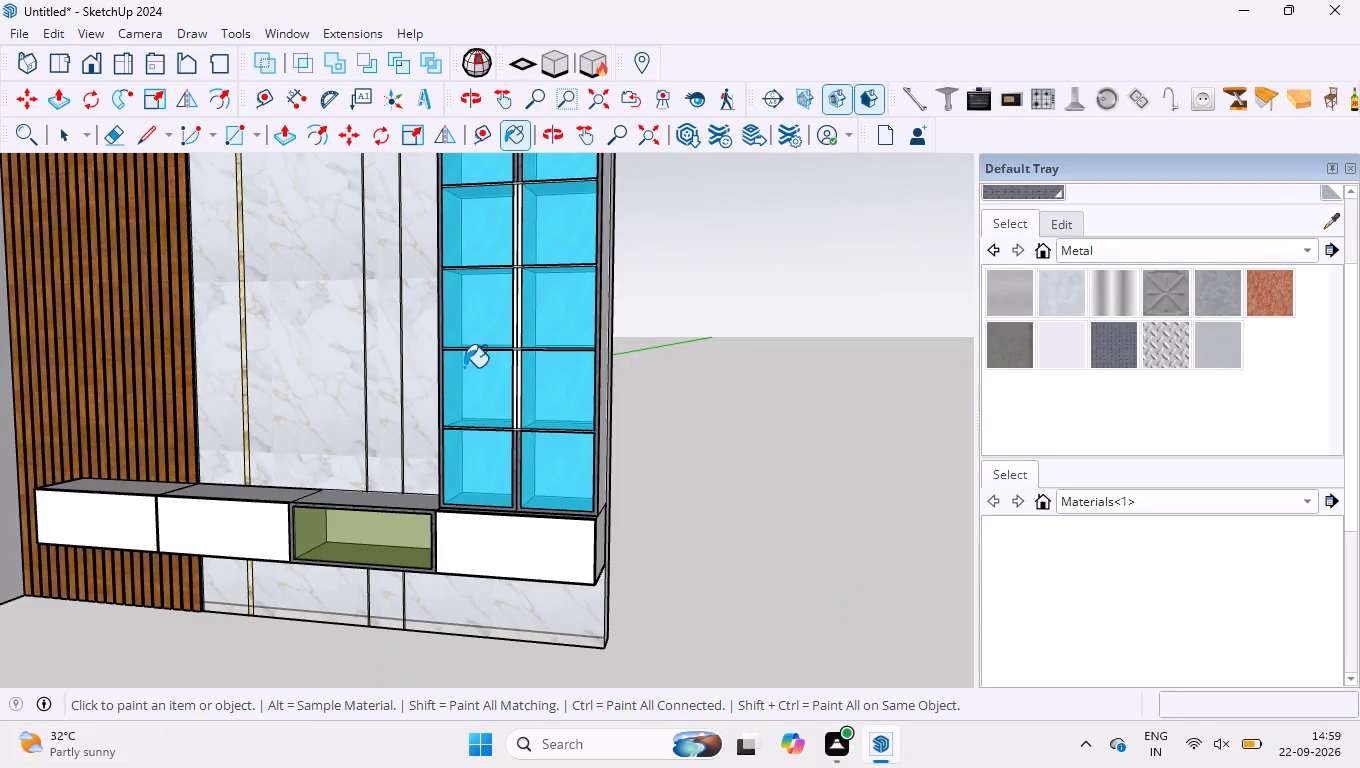
scroll(464, 367, "up", 19)
scroll(486, 411, "up", 7)
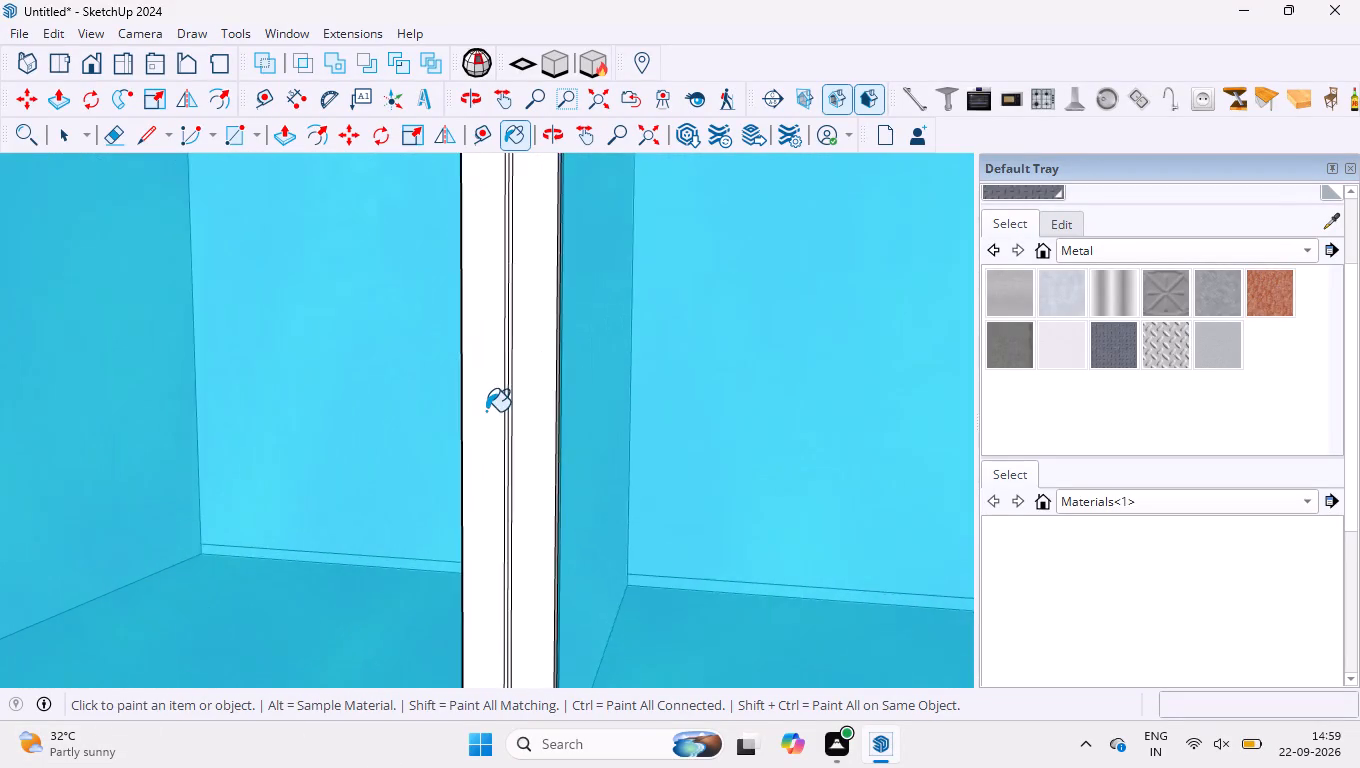
scroll(486, 411, "up", 3)
left_click(486, 409)
left_click(547, 404)
Paint the horizontal divider between the display unit's bottom and second compartment rows with the dark metal.
scroll(525, 386, "down", 14)
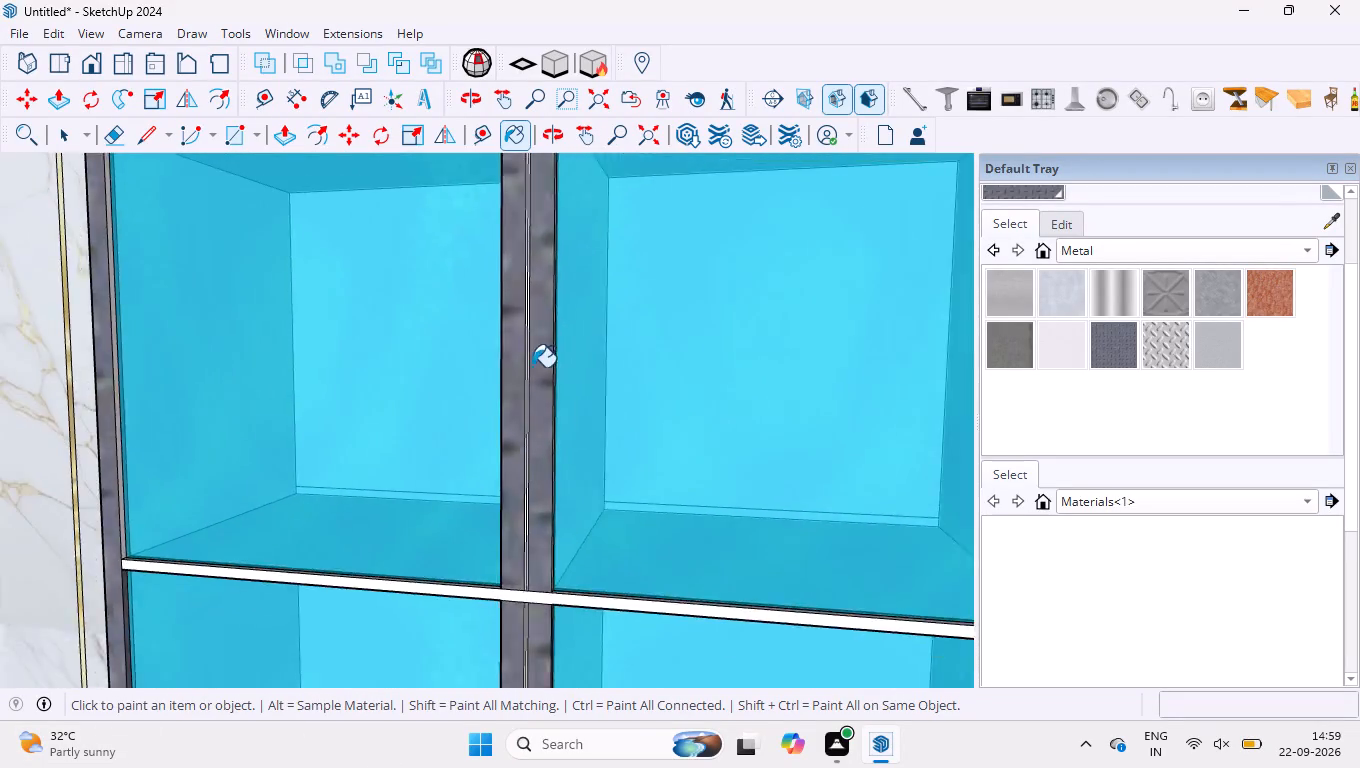
scroll(532, 367, "down", 1)
scroll(462, 558, "up", 4)
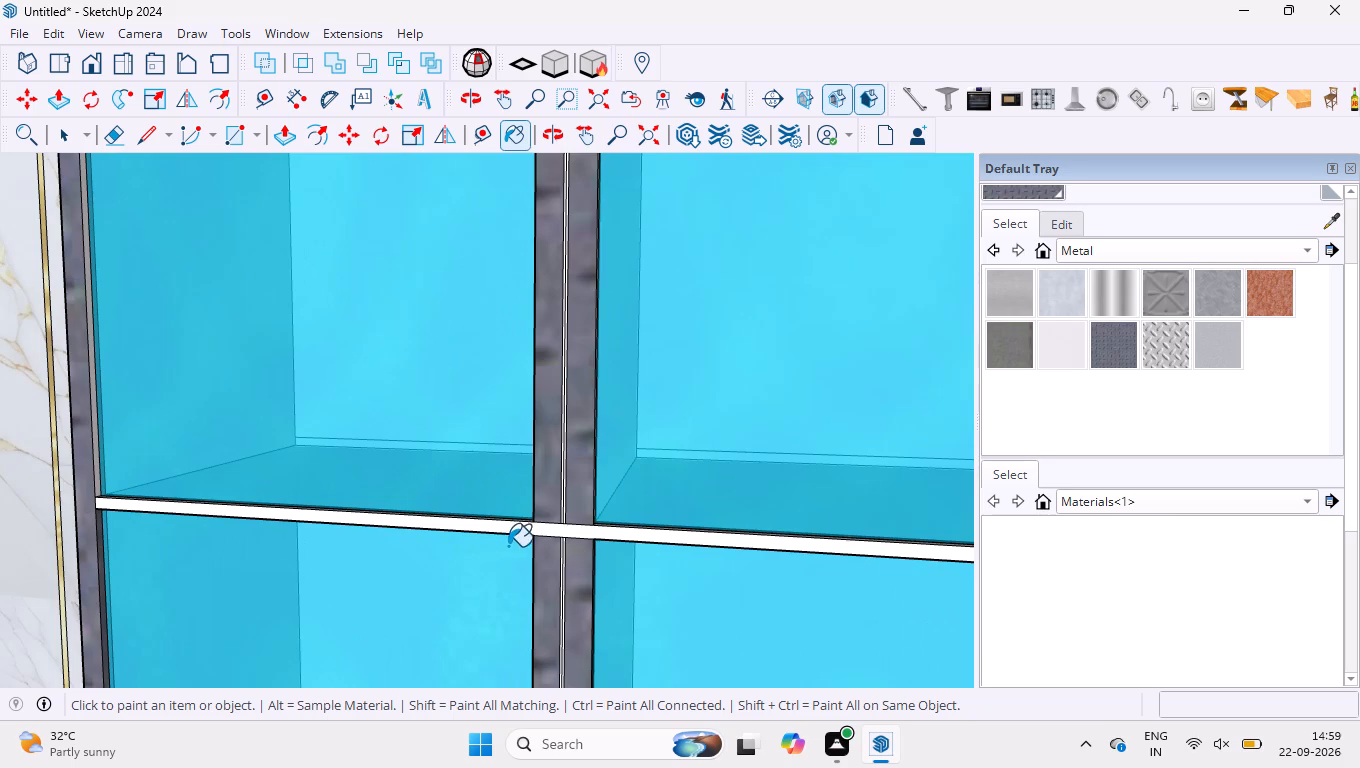
left_click(562, 541)
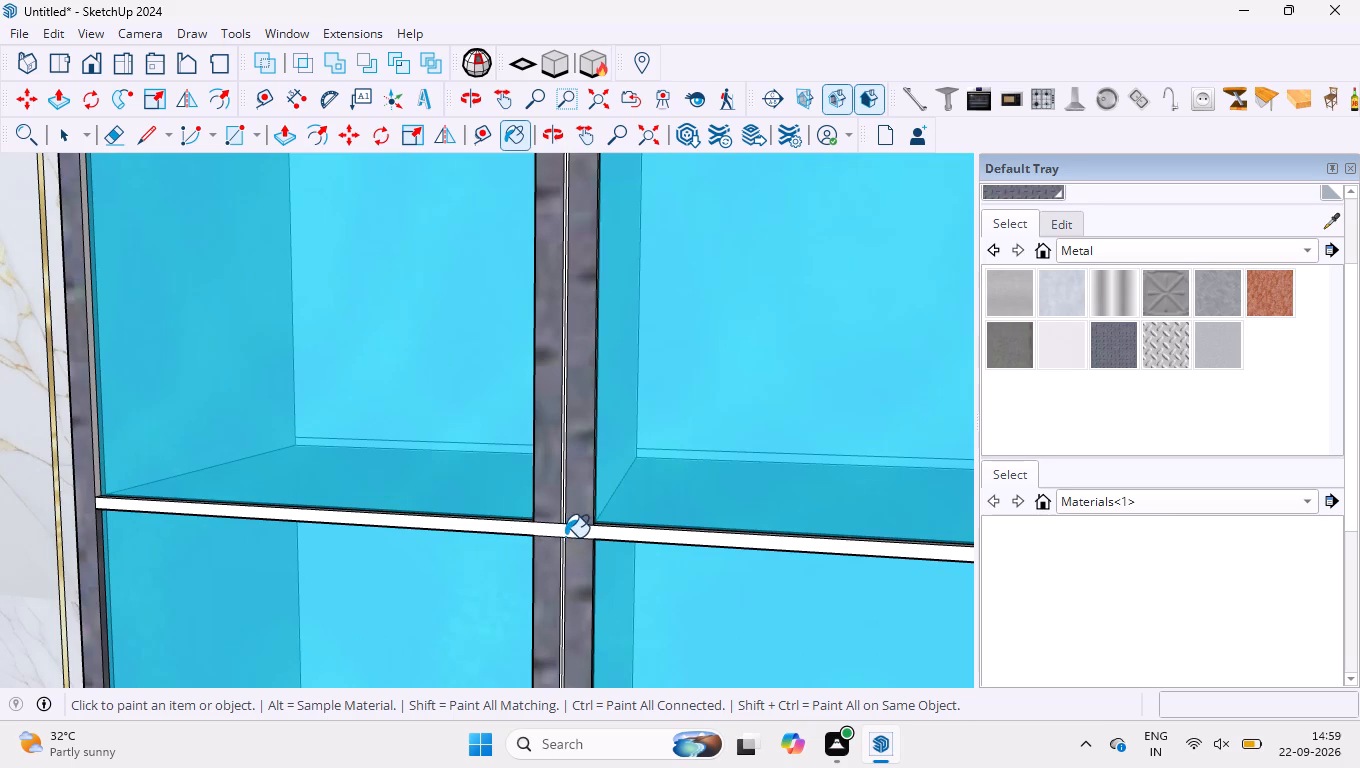
scroll(565, 537, "up", 10)
left_click(587, 531)
Paint the two central vertical frame strips in the display unit's third compartment row from the bottom with the dark metal.
scroll(551, 525, "down", 5)
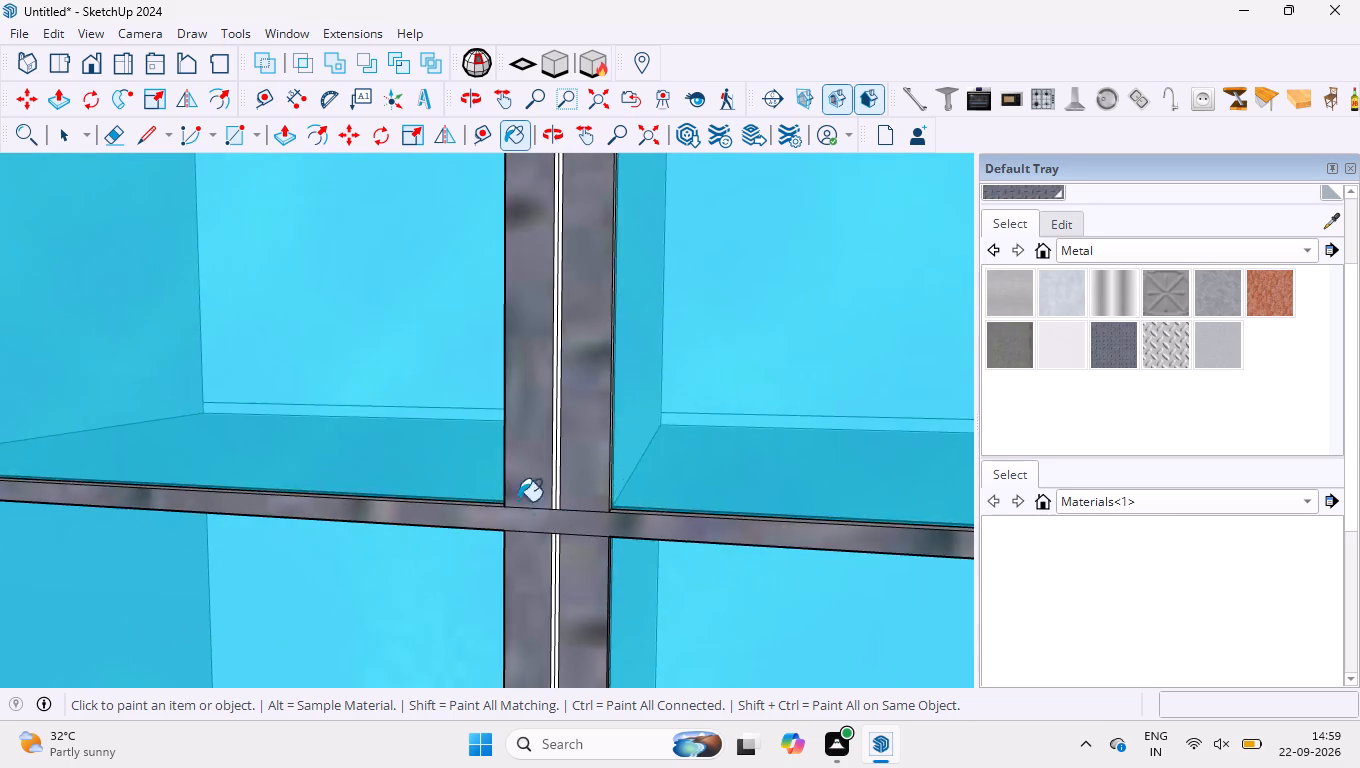
scroll(449, 431, "down", 20)
scroll(449, 431, "down", 2)
scroll(440, 259, "up", 8)
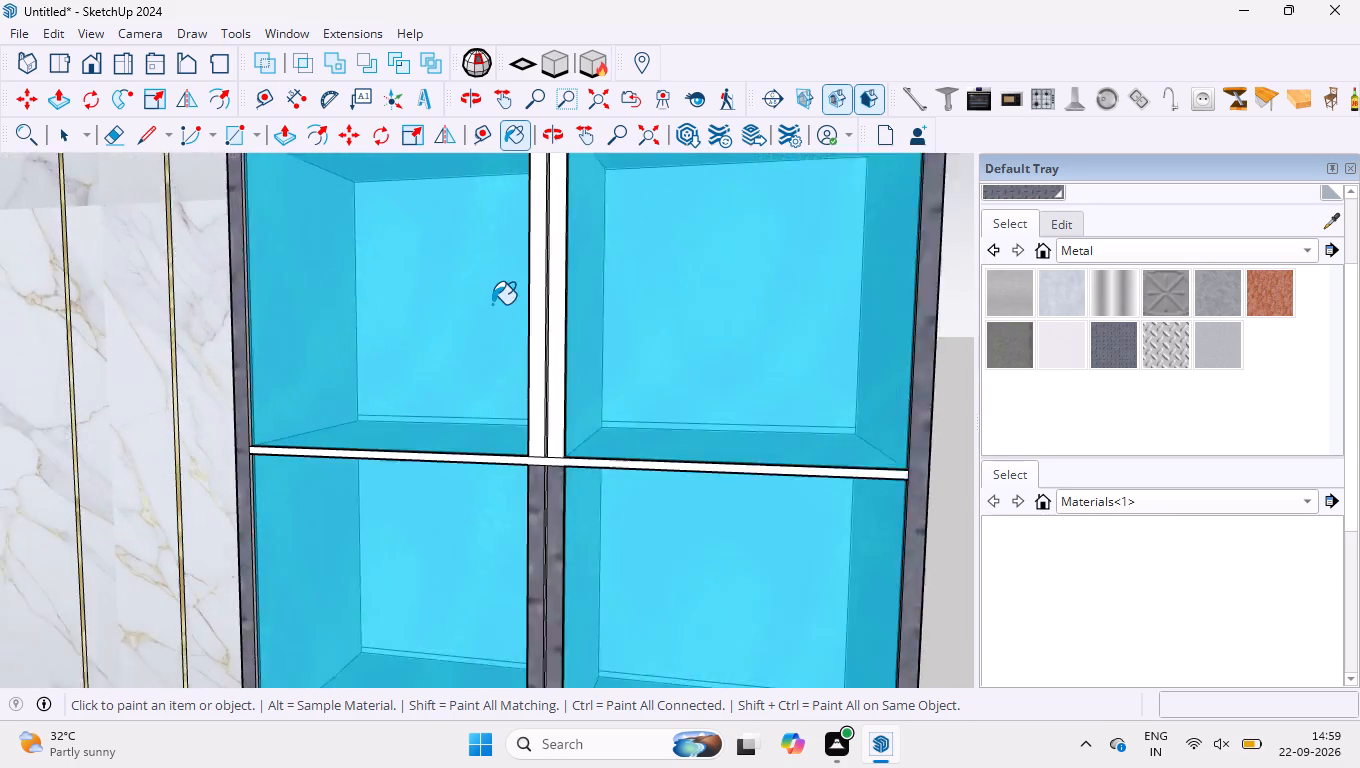
scroll(492, 304, "up", 1)
scroll(517, 387, "up", 3)
left_click(539, 422)
left_click(572, 421)
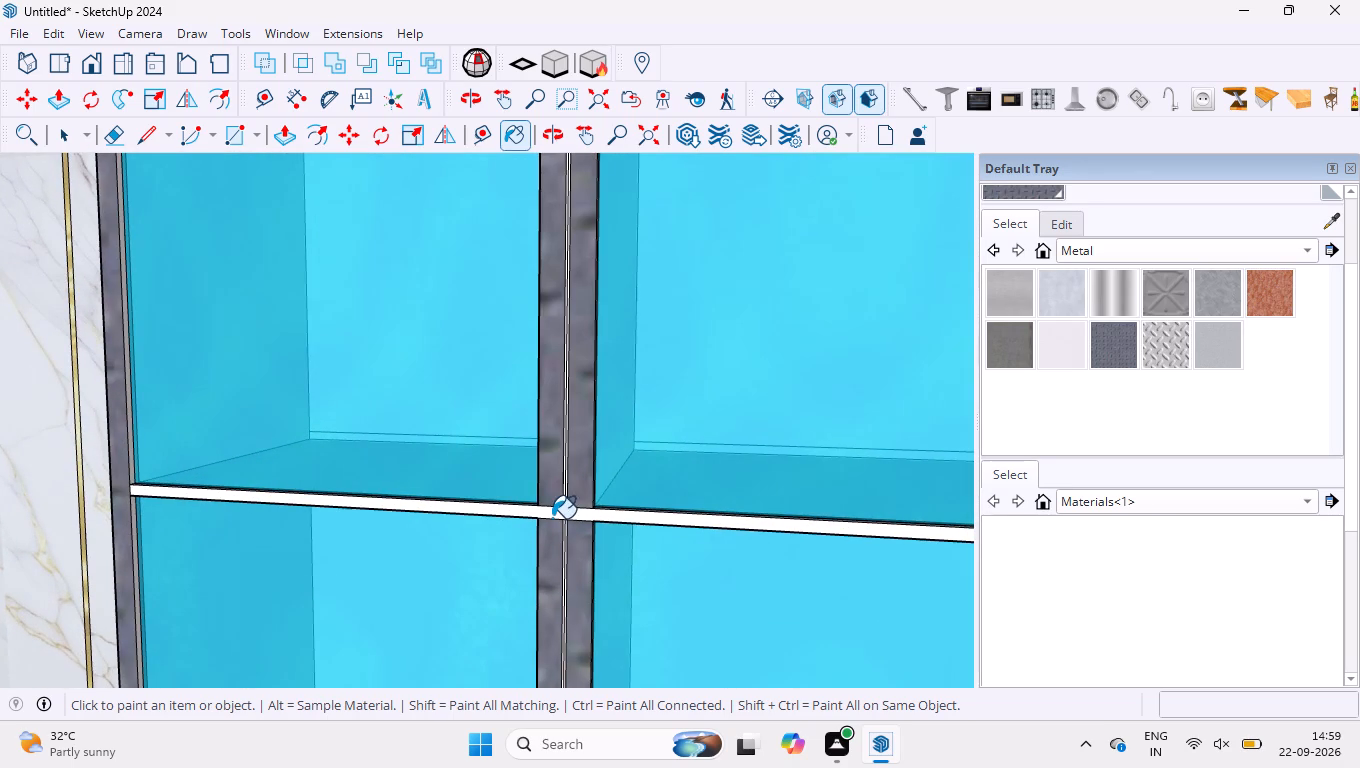
Paint the divider between the display unit's second and third rows from the bottom, plus the adjoining inner edges of the central strip, dark metal.
left_click(552, 518)
left_click(549, 519)
scroll(539, 495, "down", 3)
scroll(539, 516, "up", 5)
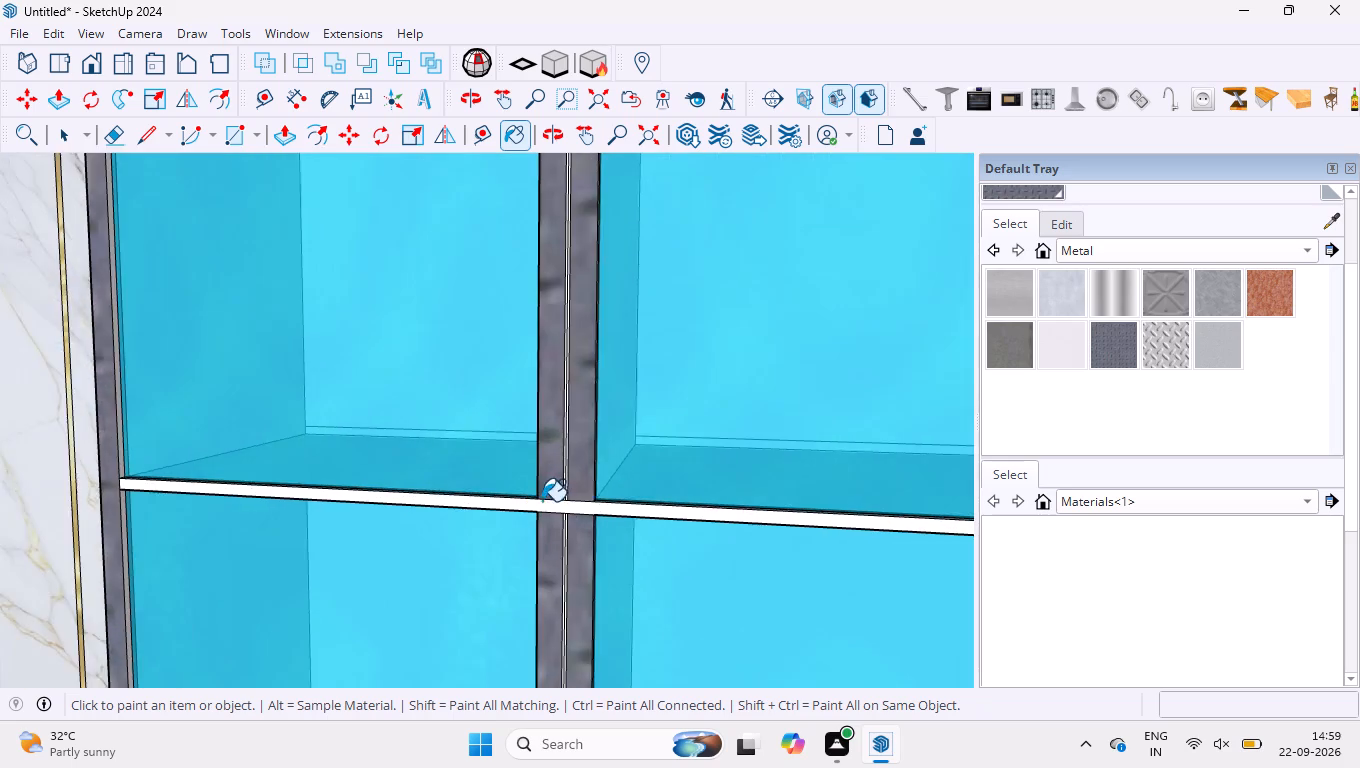
scroll(542, 501, "up", 11)
left_click(541, 502)
middle_click_drag(537, 506, 772, 756)
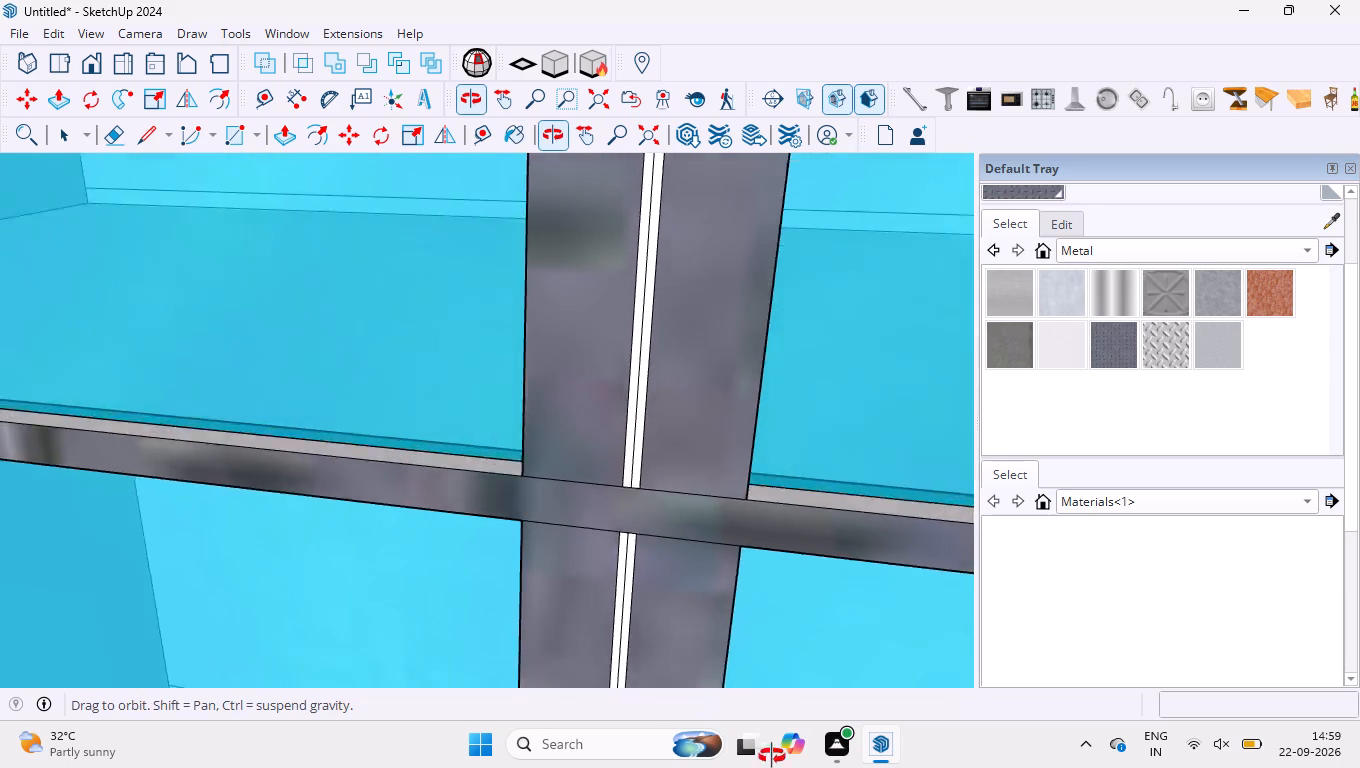
middle_click_drag(772, 756, 786, 767)
left_click(508, 453)
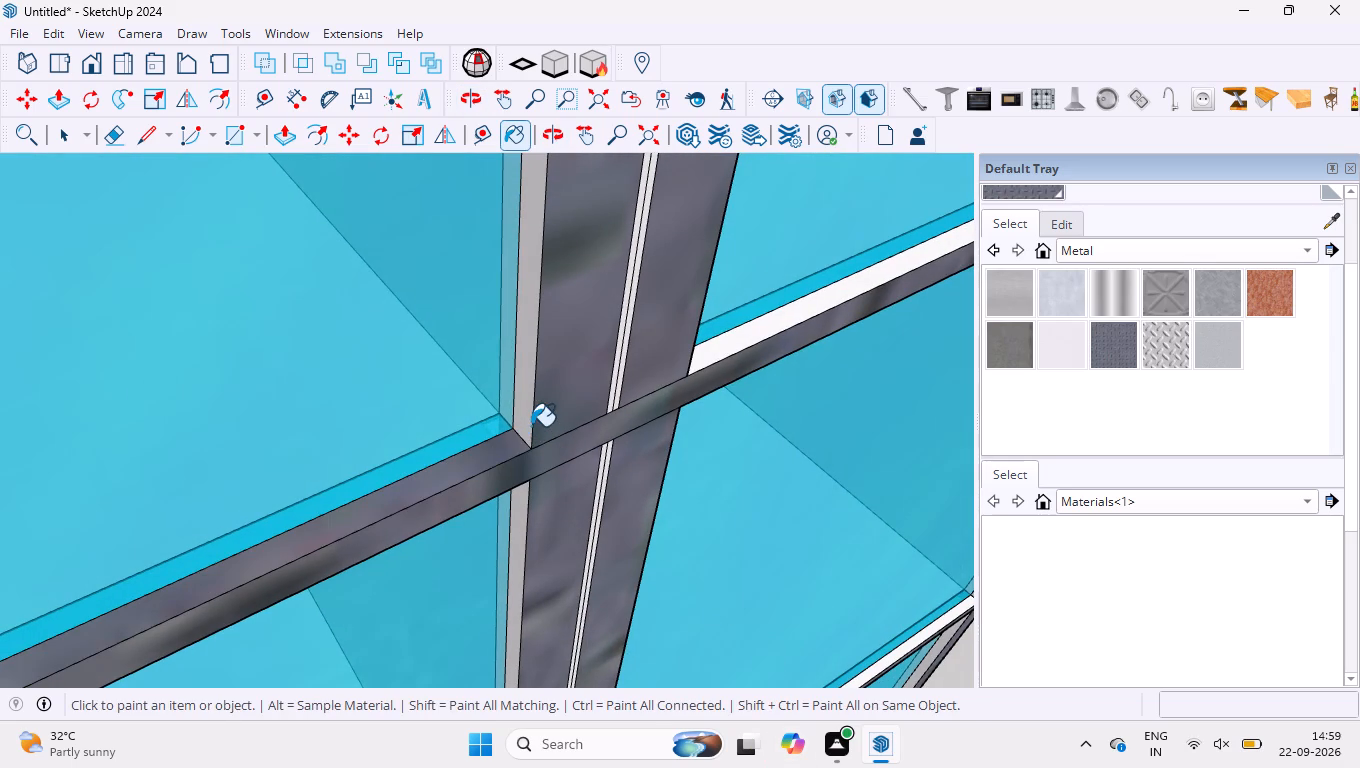
left_click(527, 423)
left_click(739, 339)
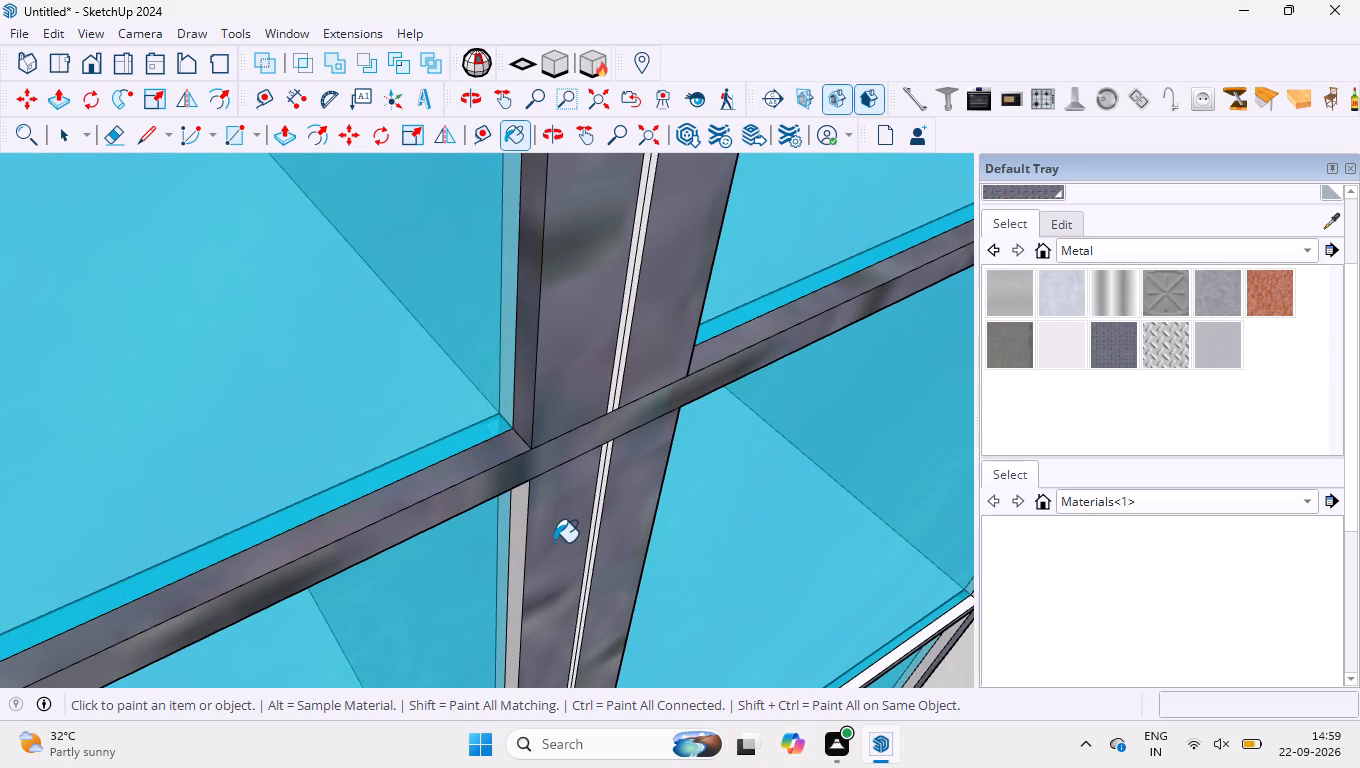
scroll(503, 554, "up", 5)
left_click(529, 536)
Paint the top edges of both glass door frames at the top of the display unit dark metal.
scroll(528, 501, "down", 5)
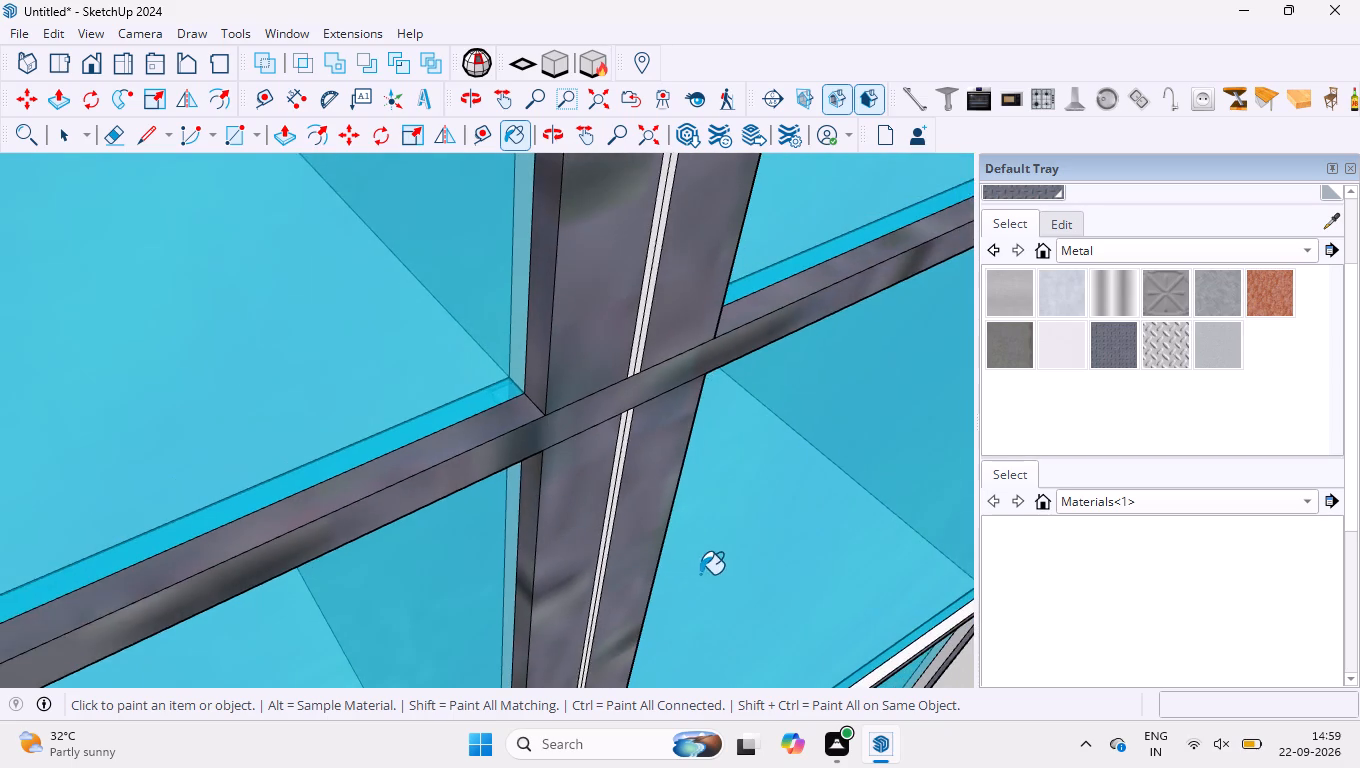
scroll(700, 574, "down", 6)
scroll(652, 382, "down", 20)
scroll(652, 382, "down", 4)
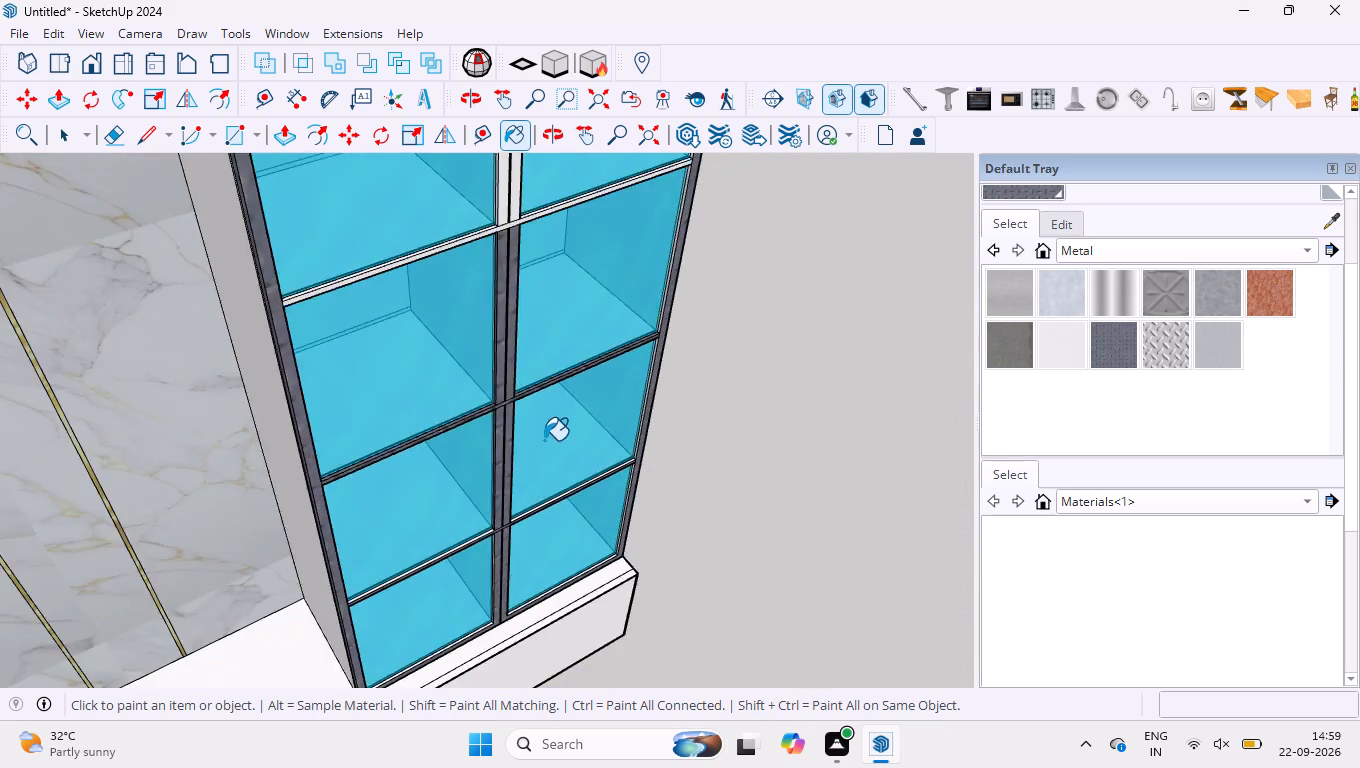
scroll(544, 440, "down", 8)
scroll(475, 269, "up", 15)
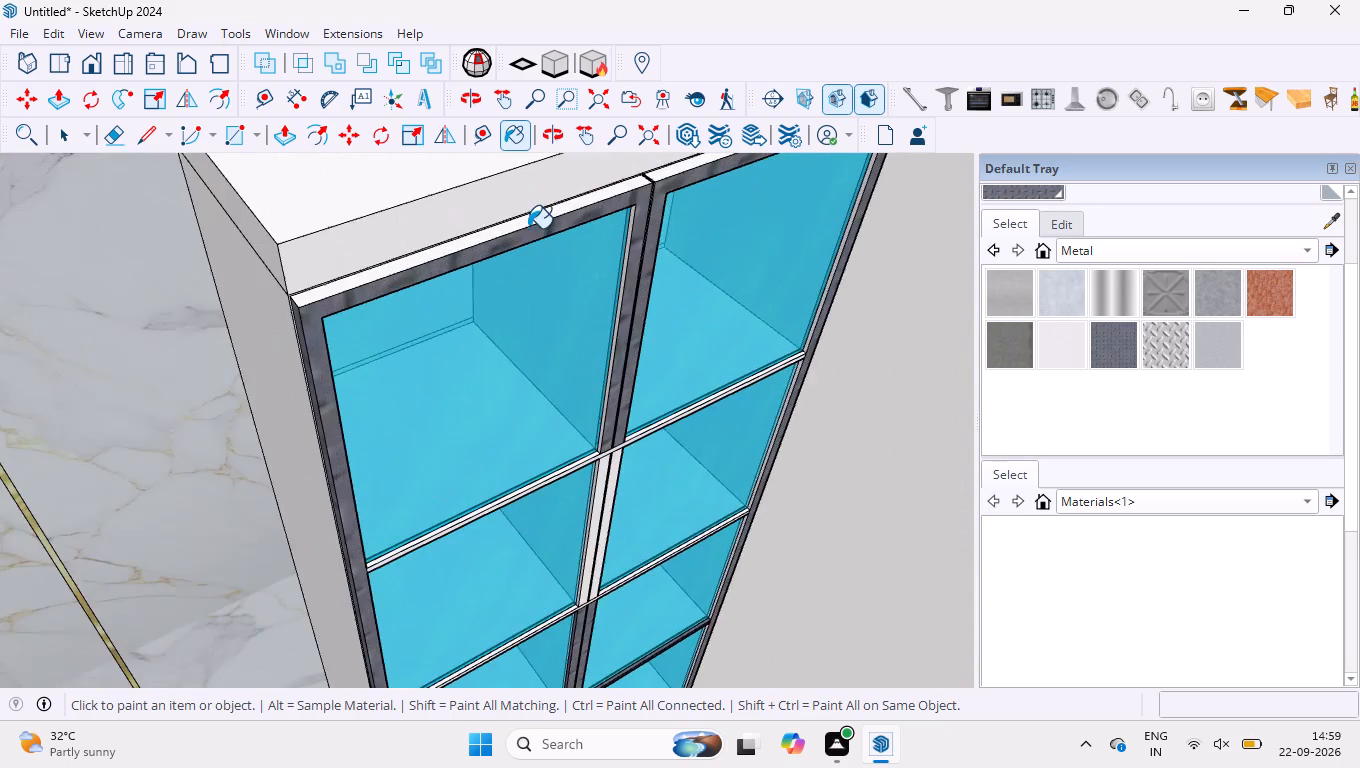
scroll(526, 226, "up", 5)
left_click(526, 224)
scroll(511, 249, "down", 4)
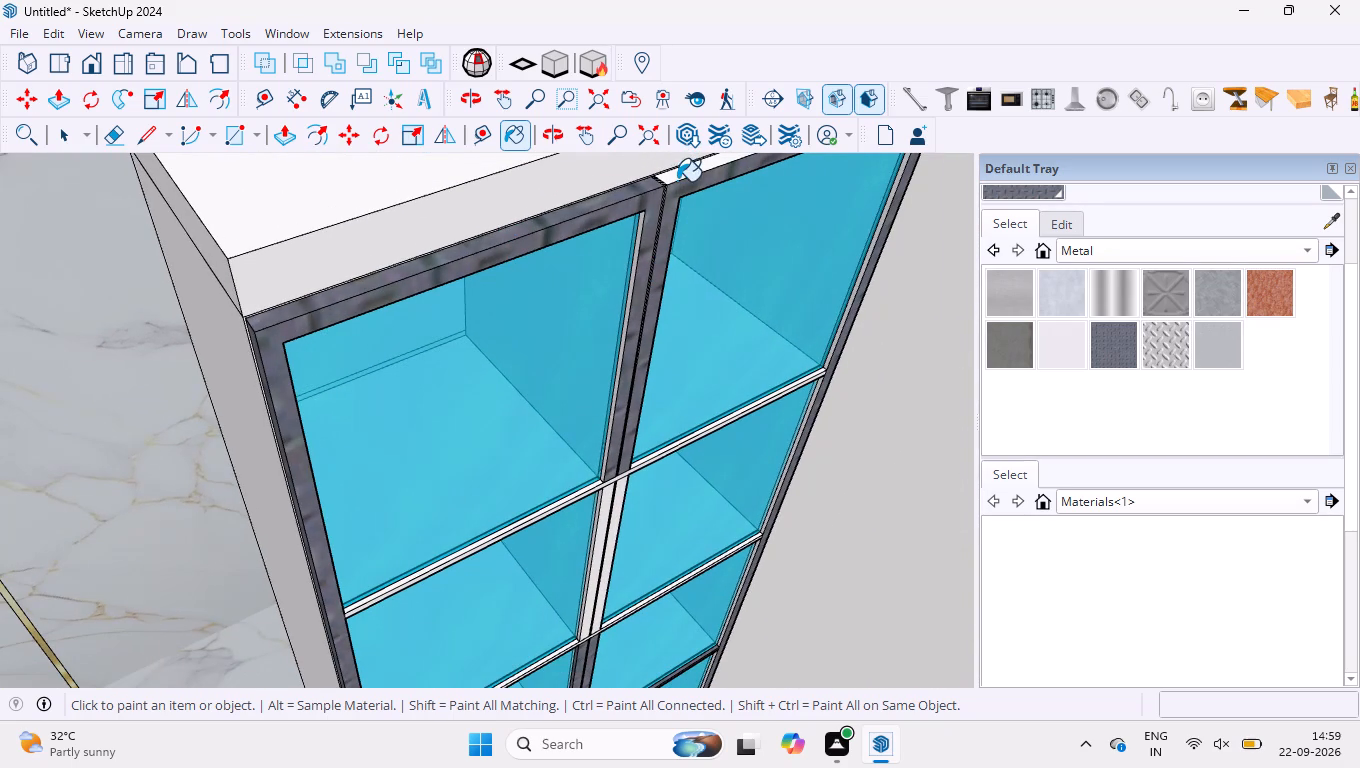
left_click(677, 181)
left_click(678, 178)
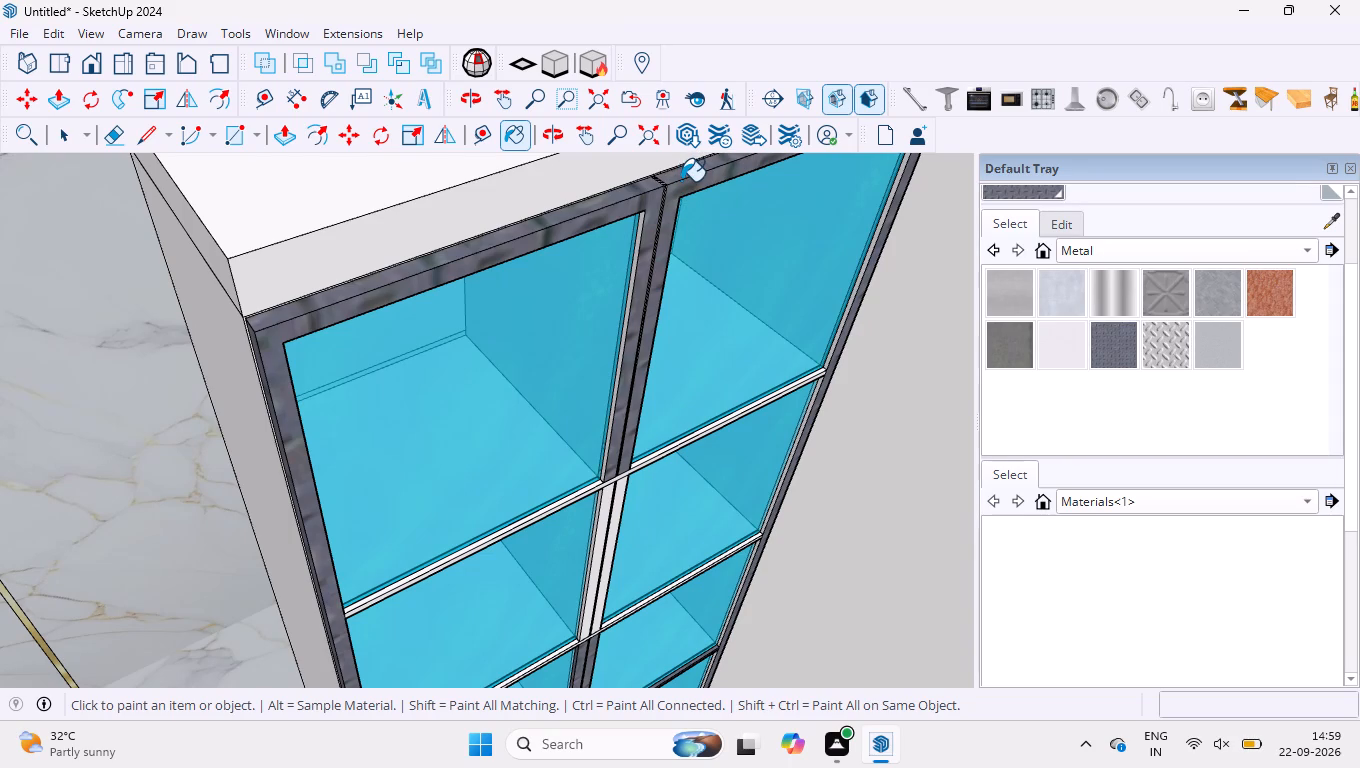
Paint the inner side edges at the right of both bottom-row compartments in the display unit dark metal.
scroll(579, 285, "down", 4)
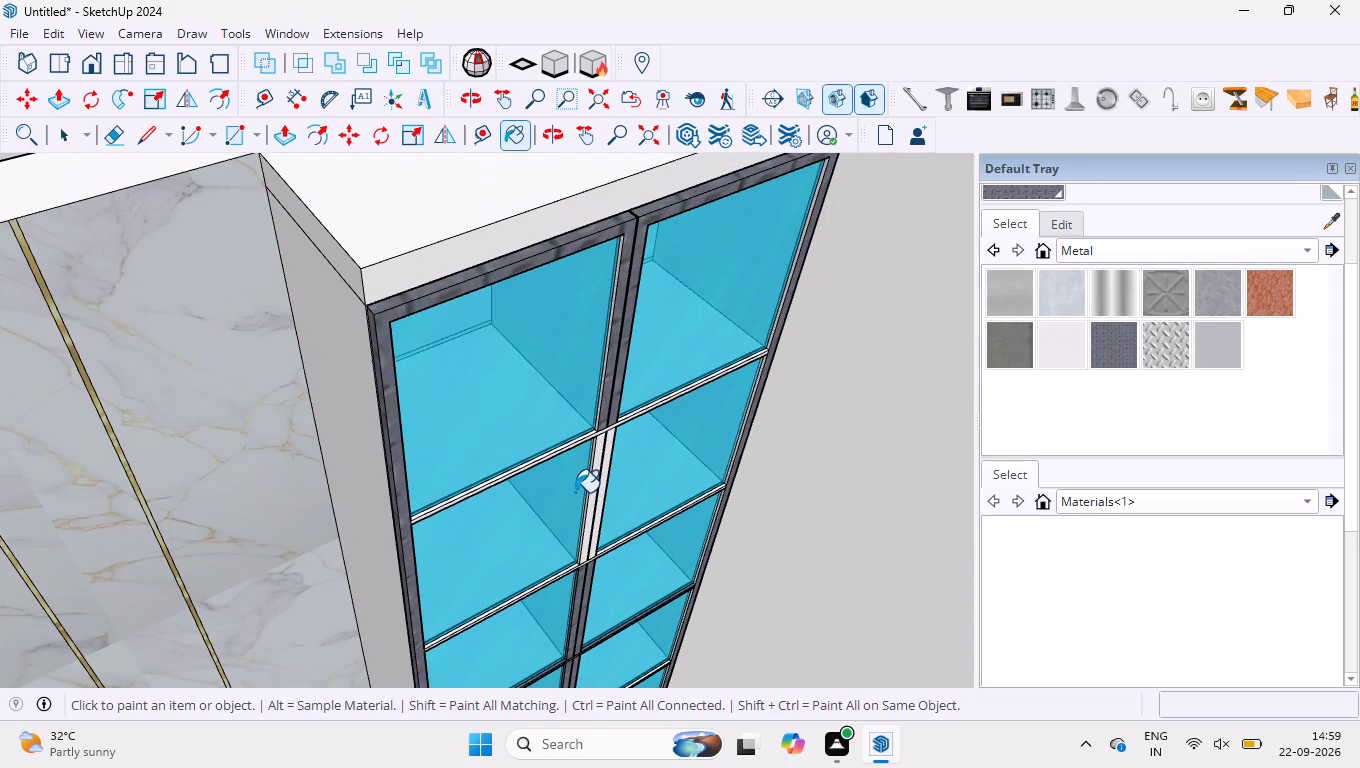
middle_click_drag(324, 394, 614, 250)
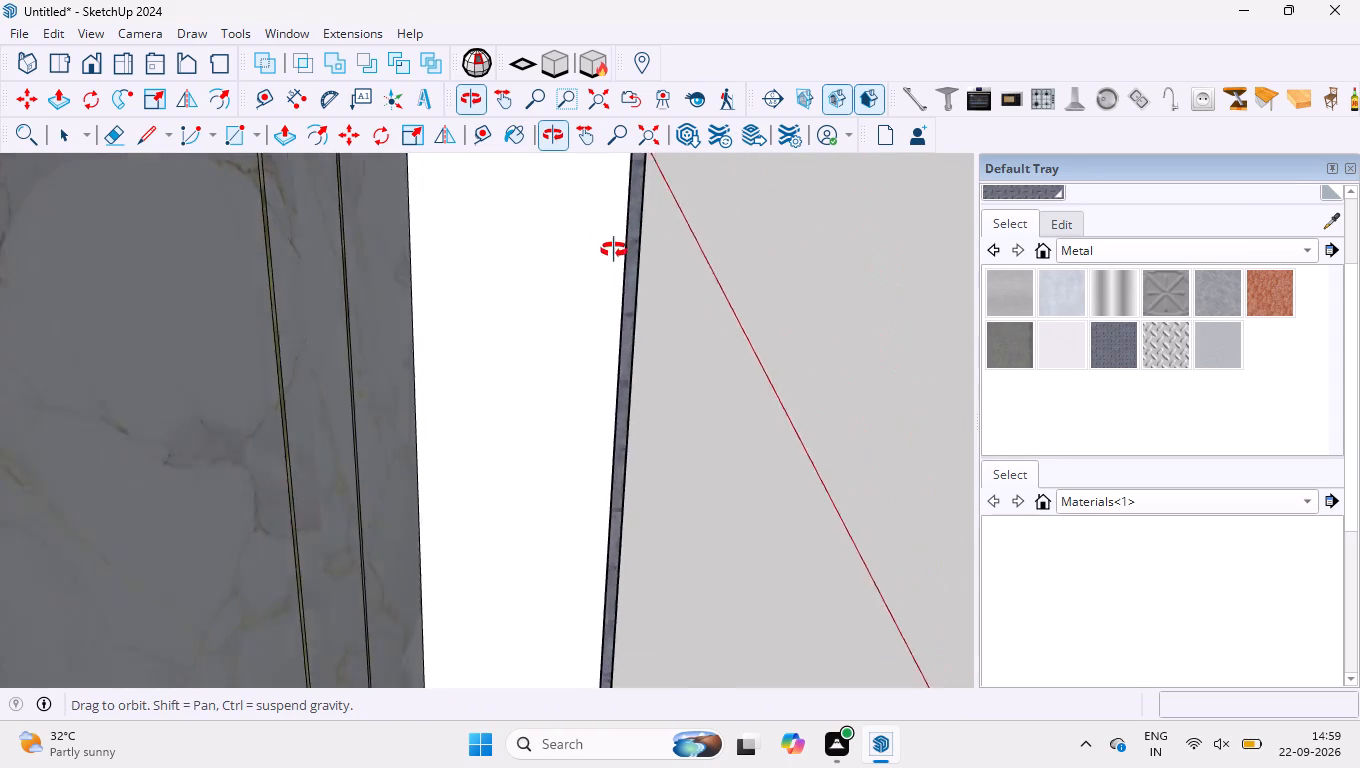
middle_click_drag(614, 250, 487, 358)
scroll(452, 410, "down", 9)
middle_click_drag(844, 267, 443, 329)
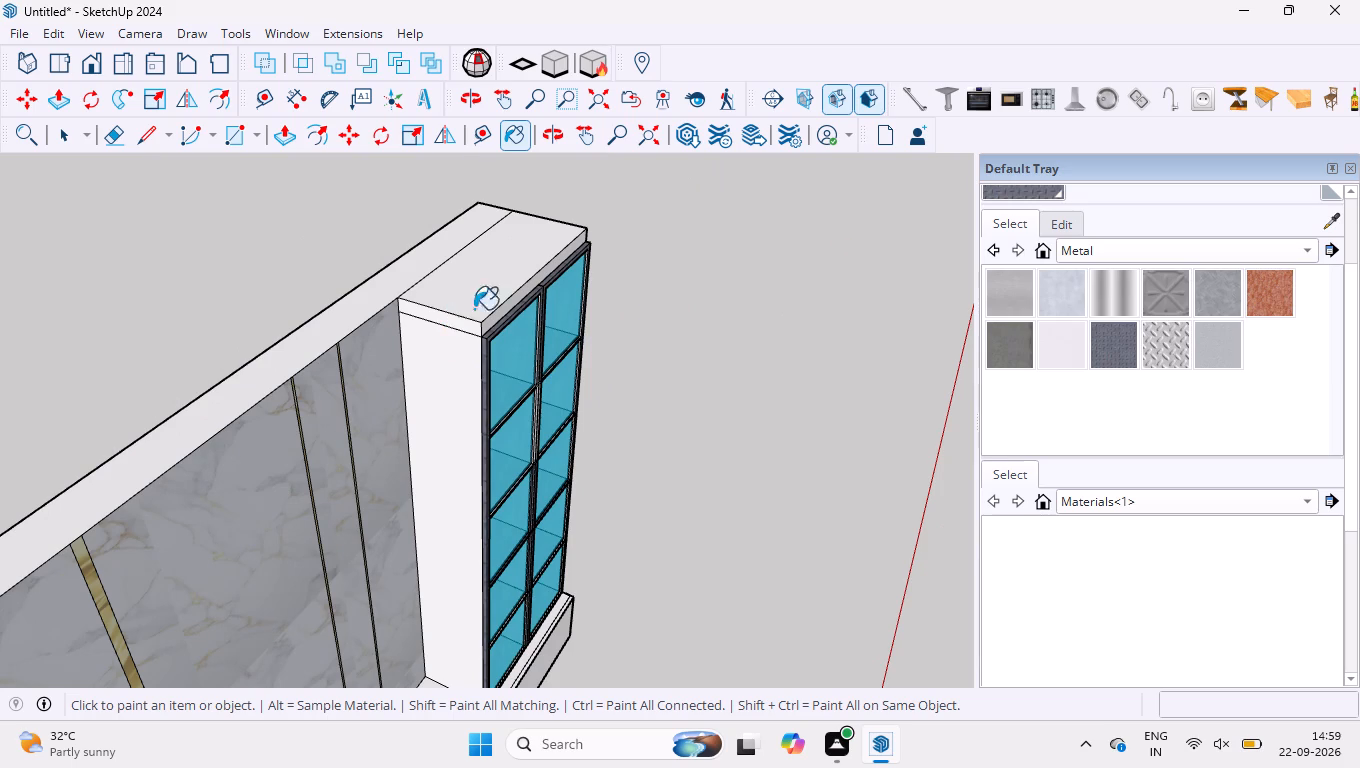
scroll(493, 297, "down", 4)
middle_click_drag(583, 320, 0, 265)
scroll(613, 490, "up", 2)
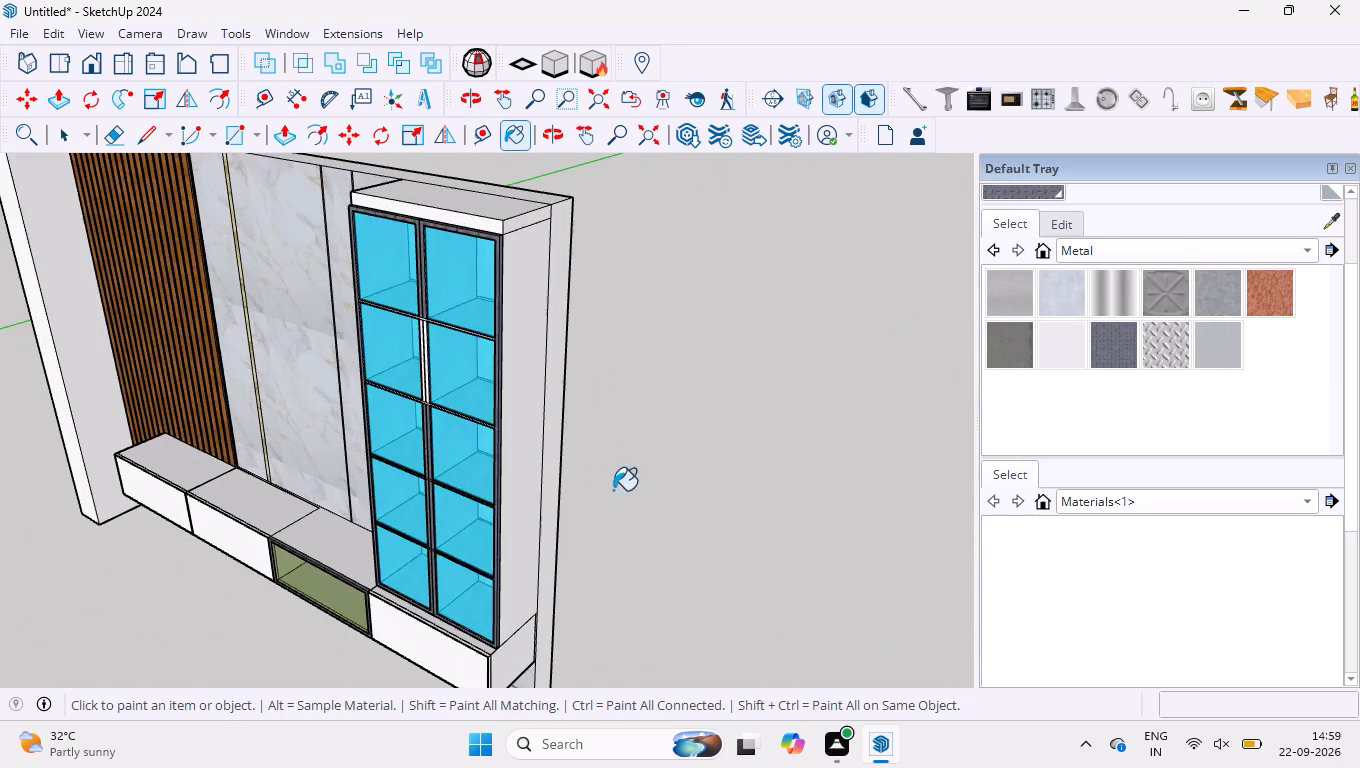
scroll(496, 571, "up", 8)
middle_click_drag(421, 644, 826, 589)
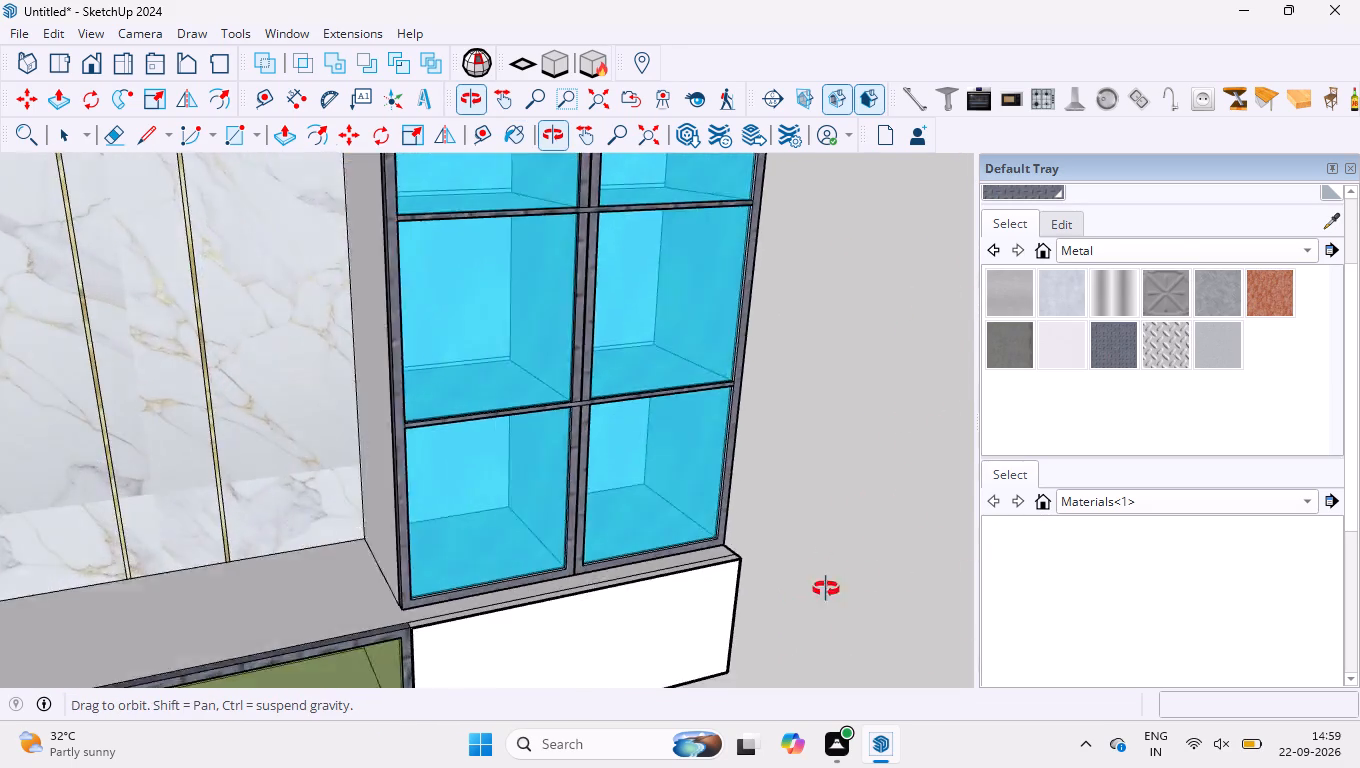
middle_click_drag(826, 589, 1044, 525)
scroll(568, 470, "up", 12)
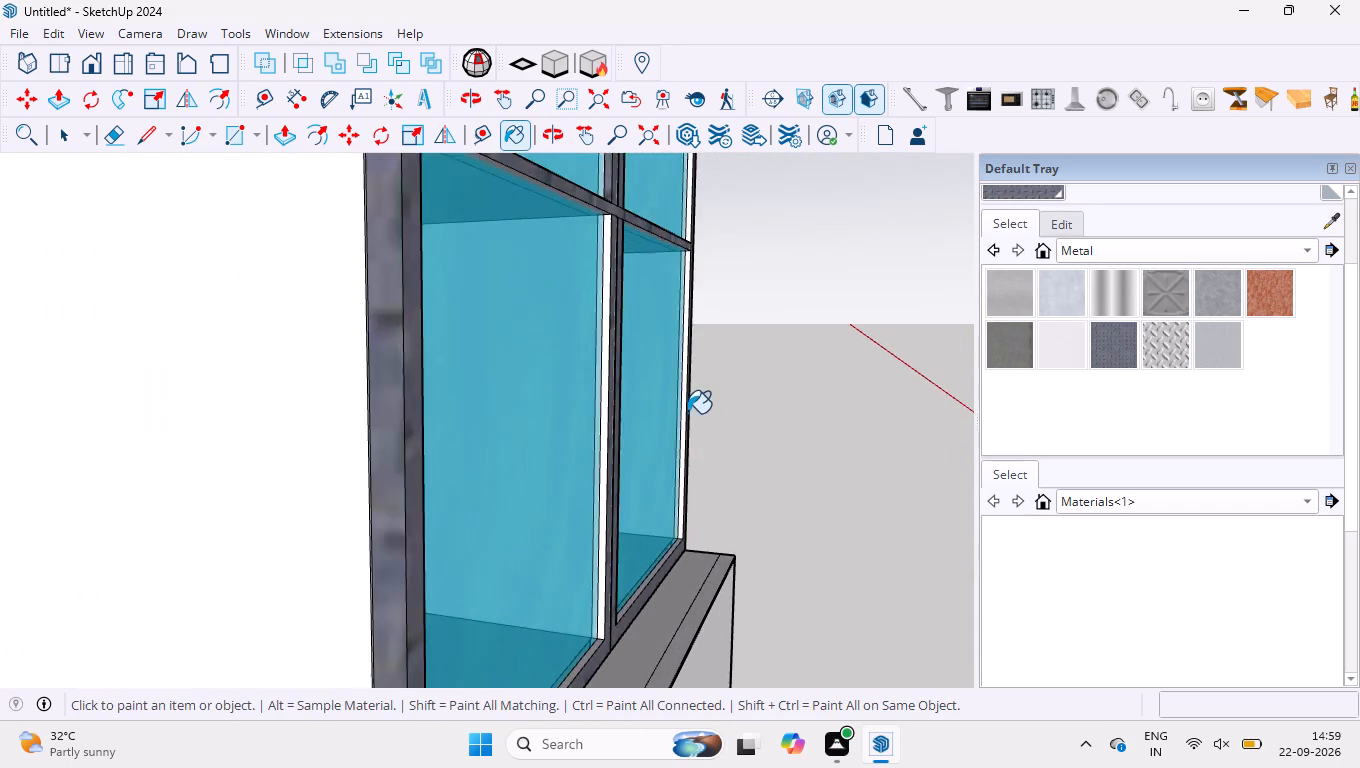
scroll(687, 413, "up", 12)
left_click(674, 408)
scroll(692, 421, "down", 9)
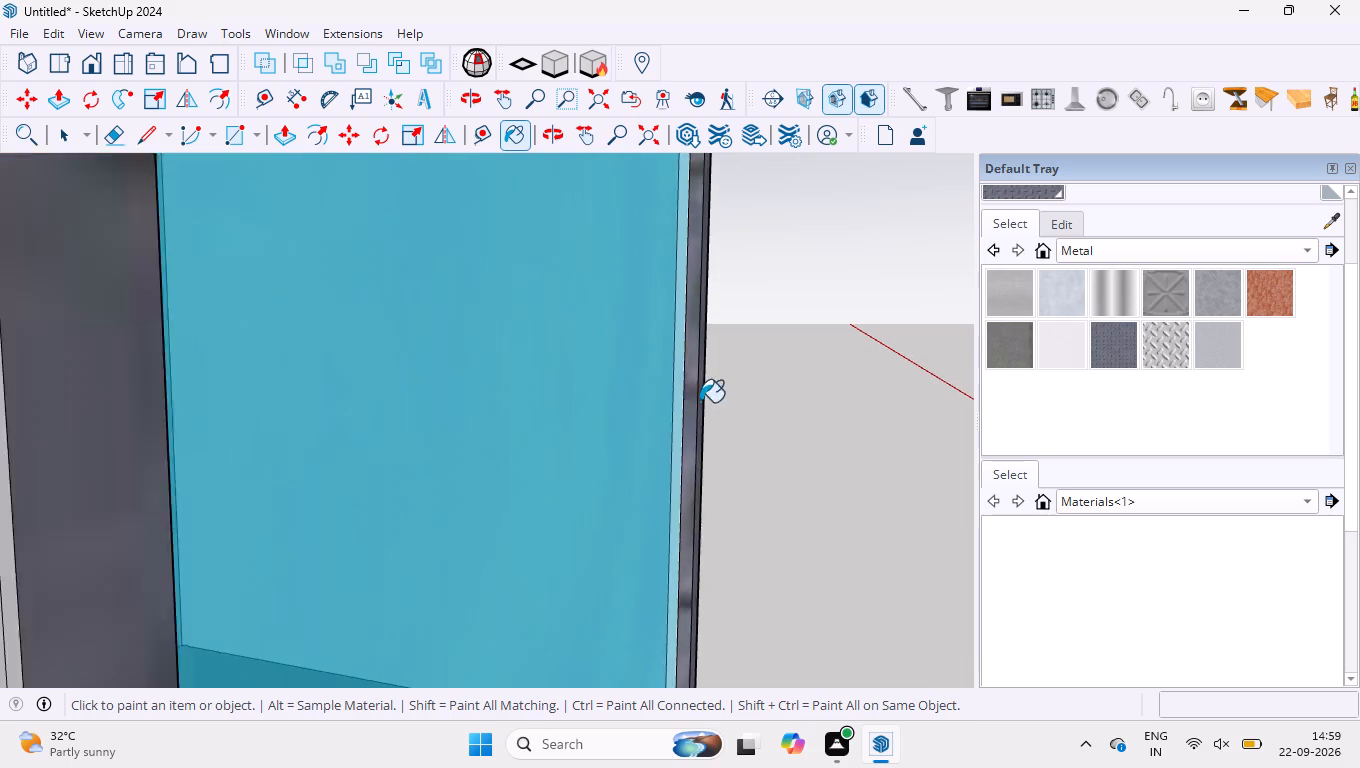
scroll(700, 402, "down", 2)
left_click(510, 461)
Paint the inner edge of the right outer frame dark metal in the display unit's second row from the bottom.
scroll(533, 435, "down", 7)
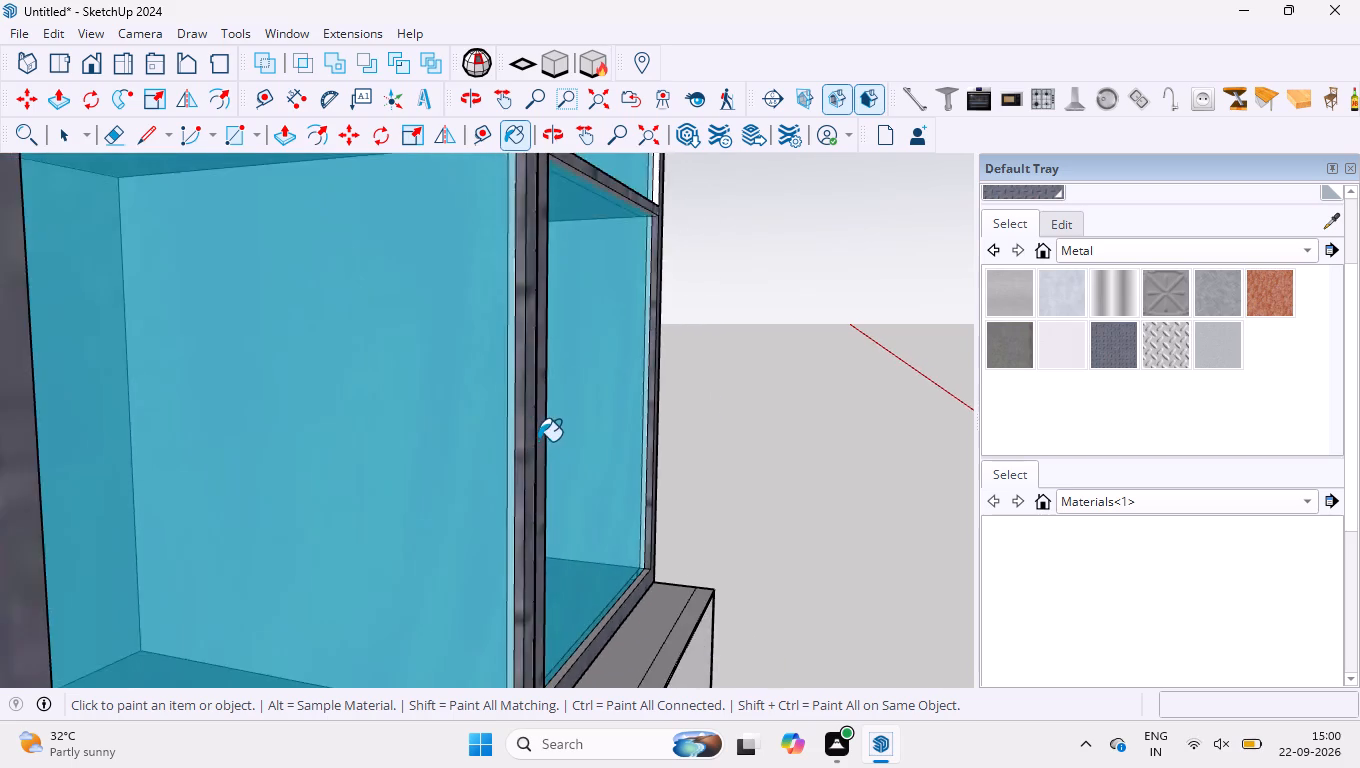
scroll(538, 441, "down", 3)
scroll(566, 629, "up", 4)
scroll(548, 644, "down", 6)
scroll(604, 483, "down", 3)
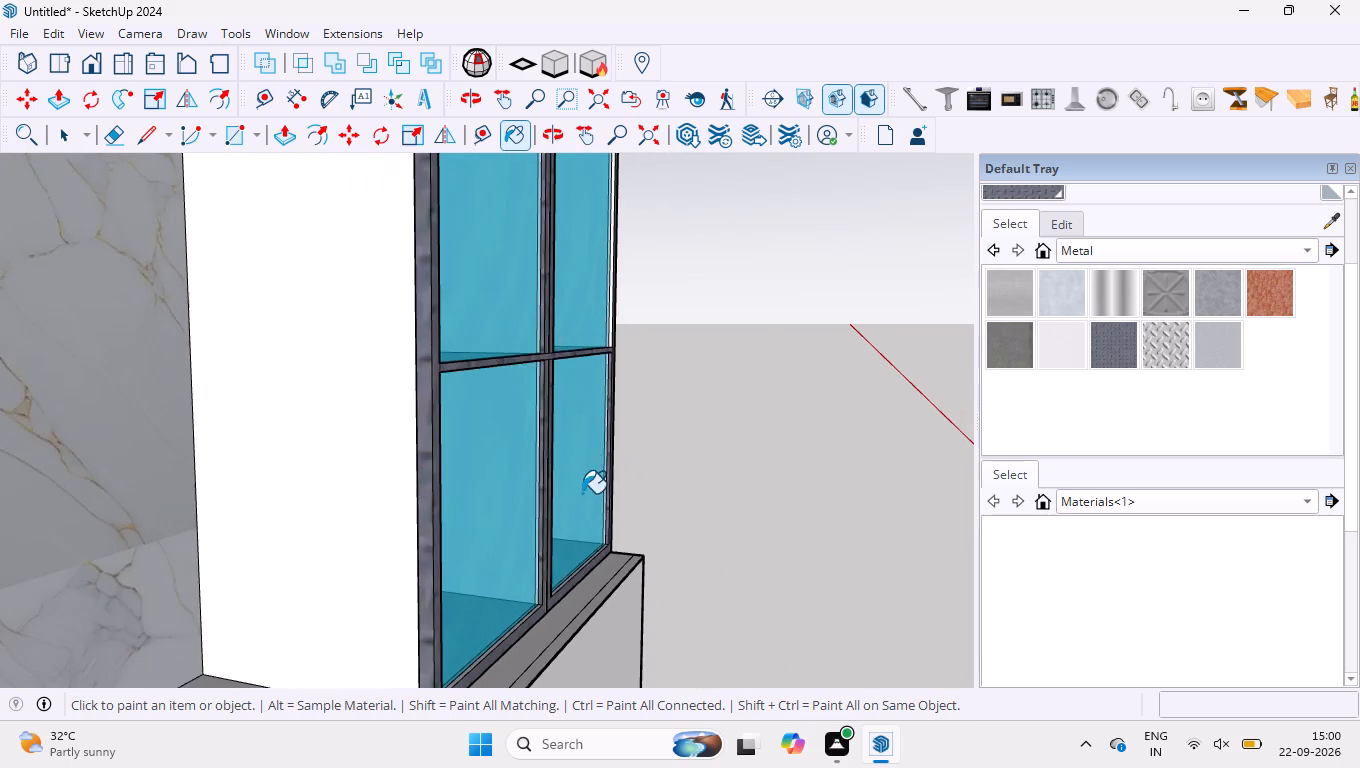
scroll(522, 279, "up", 4)
scroll(622, 304, "up", 12)
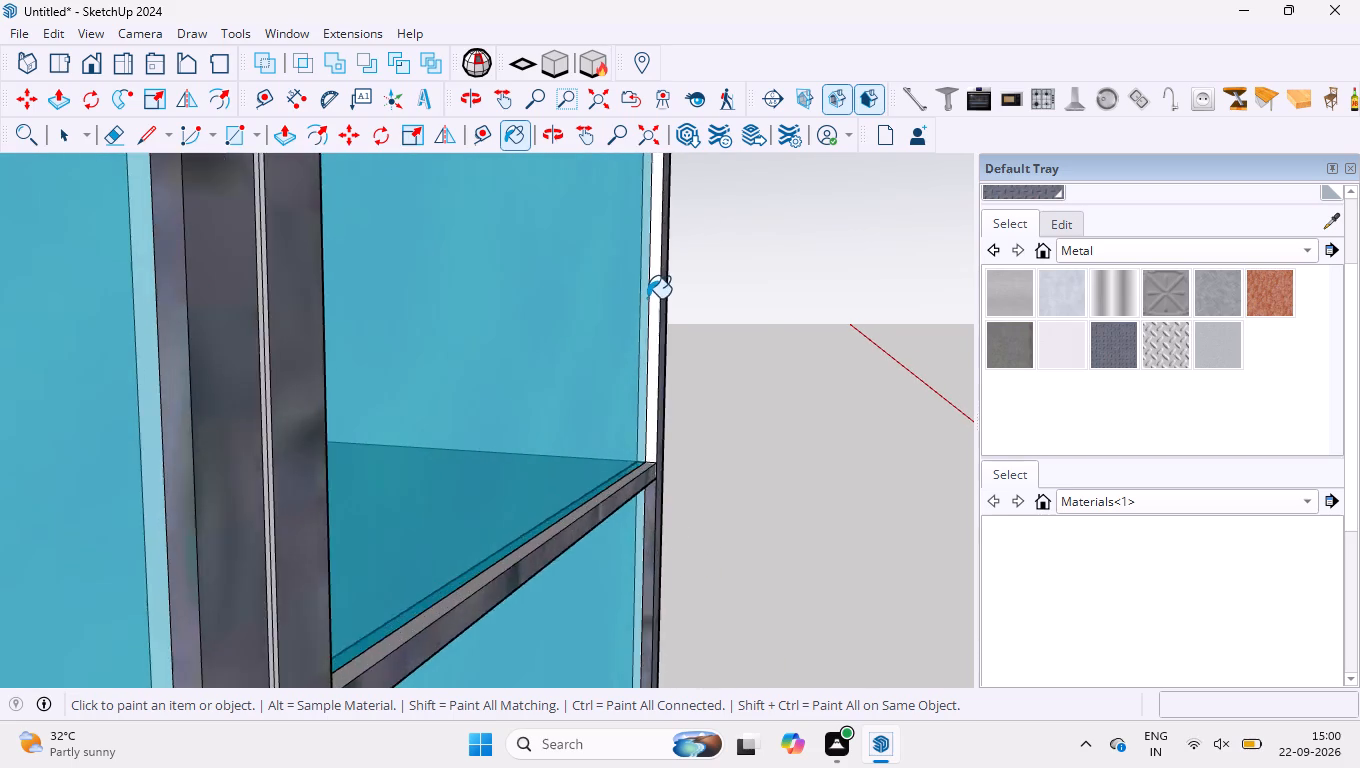
left_click(658, 296)
scroll(592, 487, "down", 17)
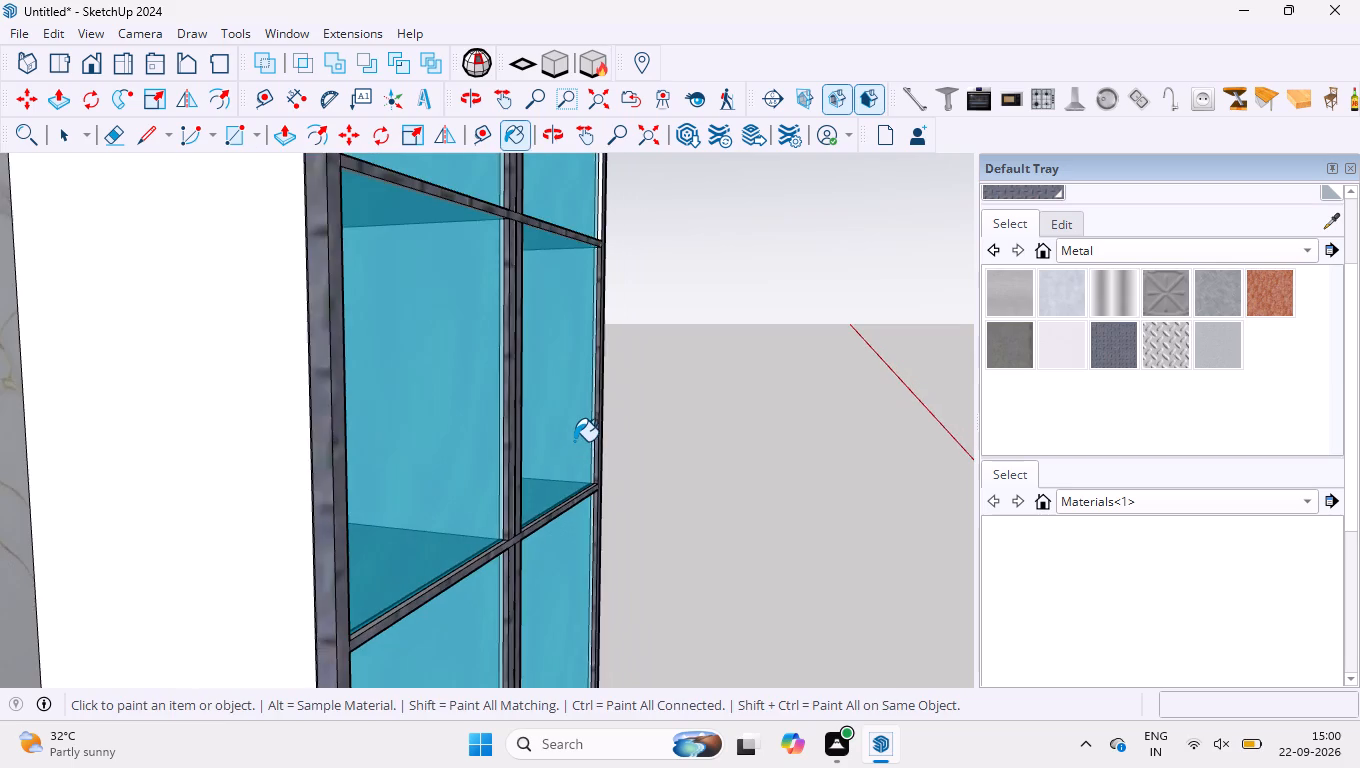
Paint the inner edges of the right outer frame dark metal in the display unit's third and fourth rows from the bottom.
middle_click_drag(574, 441, 554, 515)
scroll(579, 360, "down", 4)
scroll(560, 254, "down", 4)
scroll(596, 189, "up", 4)
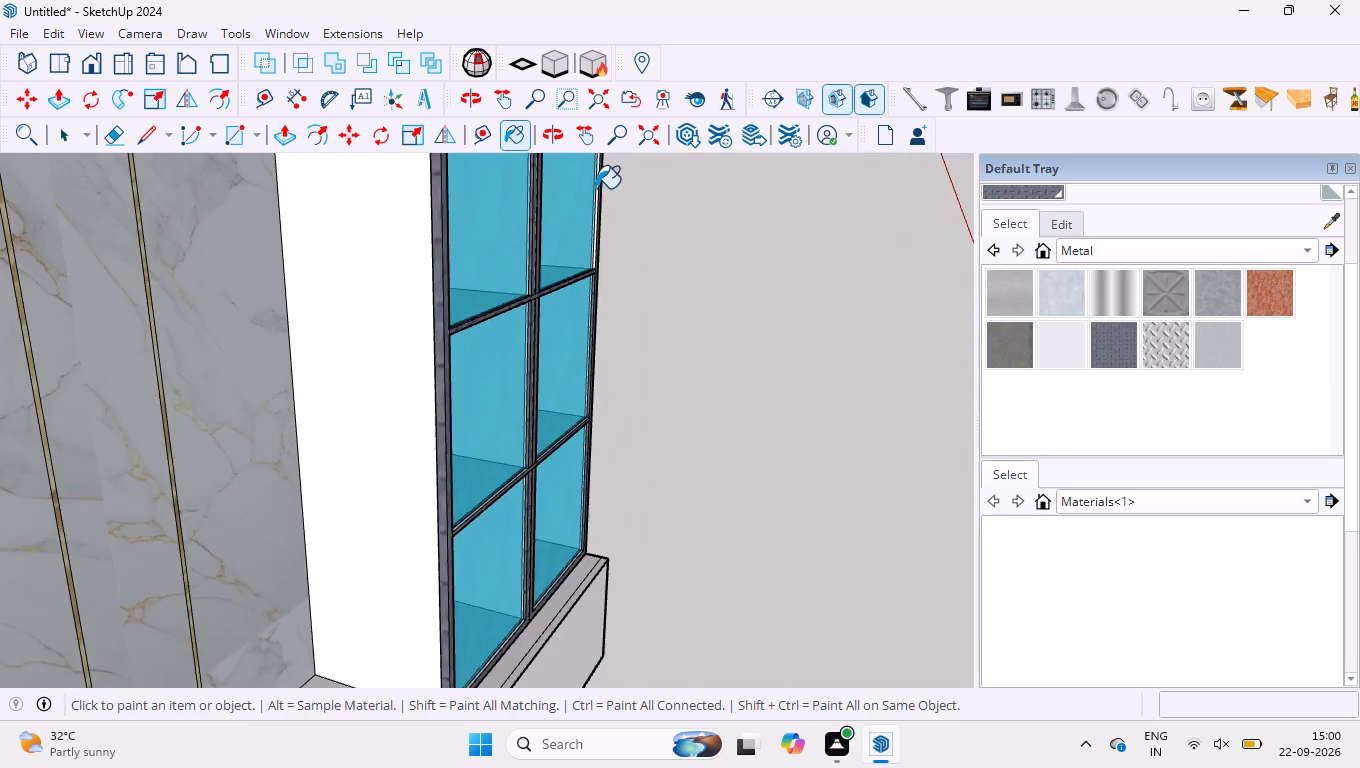
scroll(596, 188, "up", 20)
scroll(596, 188, "up", 2)
left_click(599, 246)
scroll(583, 402, "down", 3)
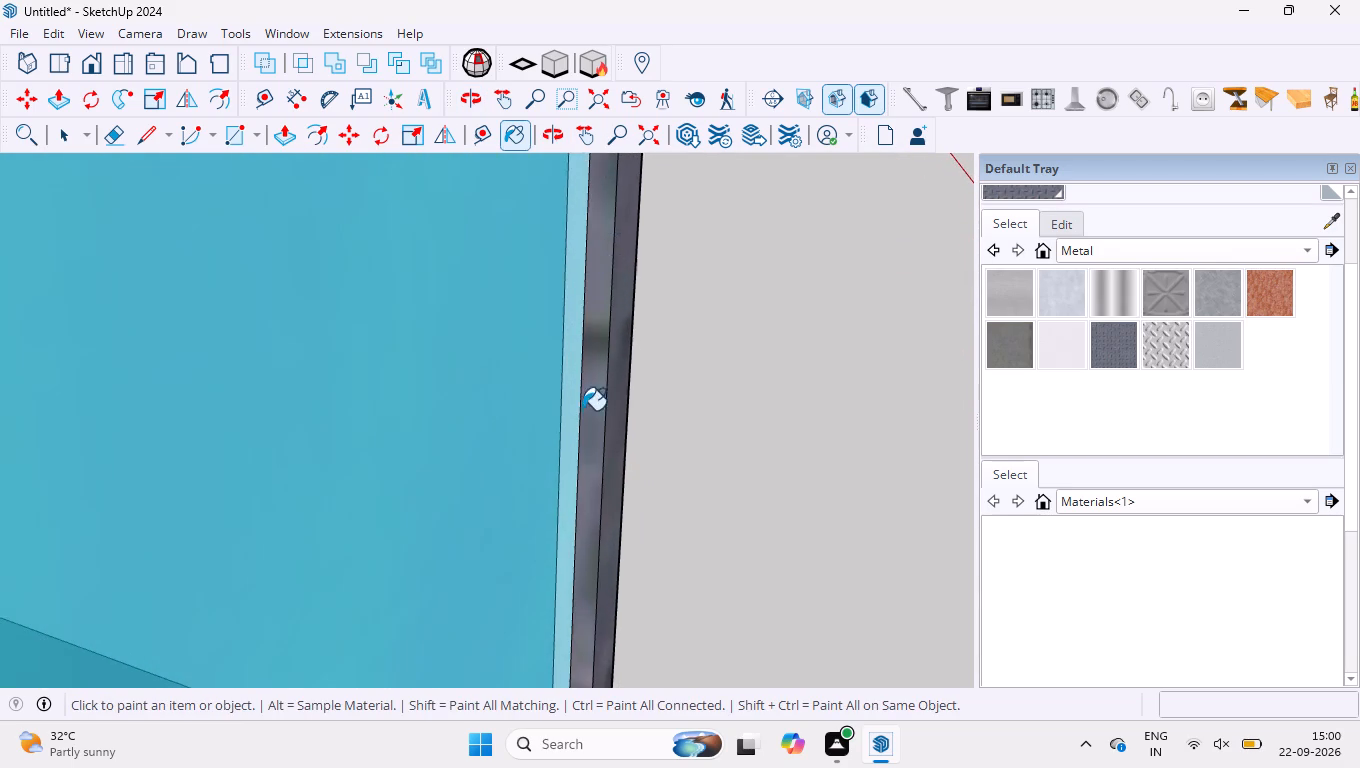
scroll(582, 410, "down", 20)
scroll(582, 410, "down", 3)
scroll(563, 265, "up", 9)
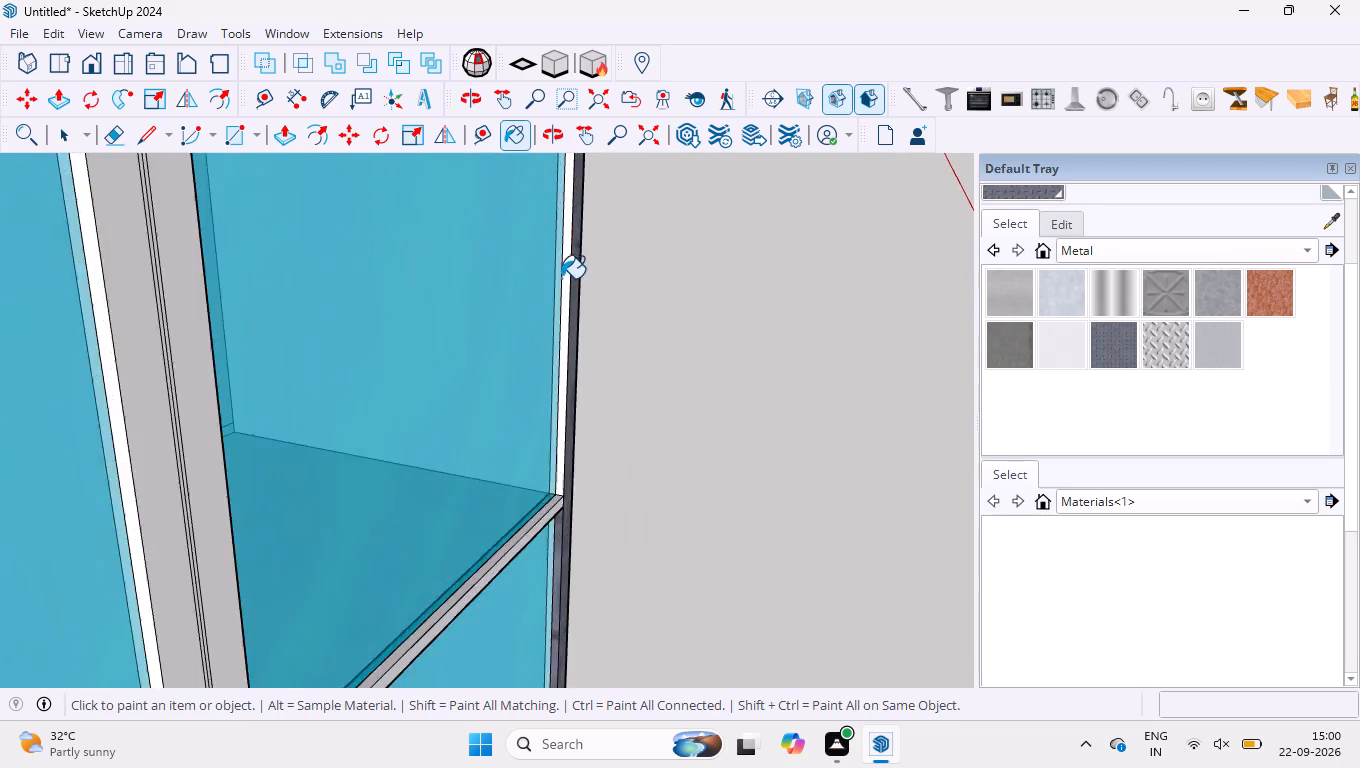
scroll(561, 278, "up", 11)
left_click(588, 273)
scroll(607, 297, "down", 10)
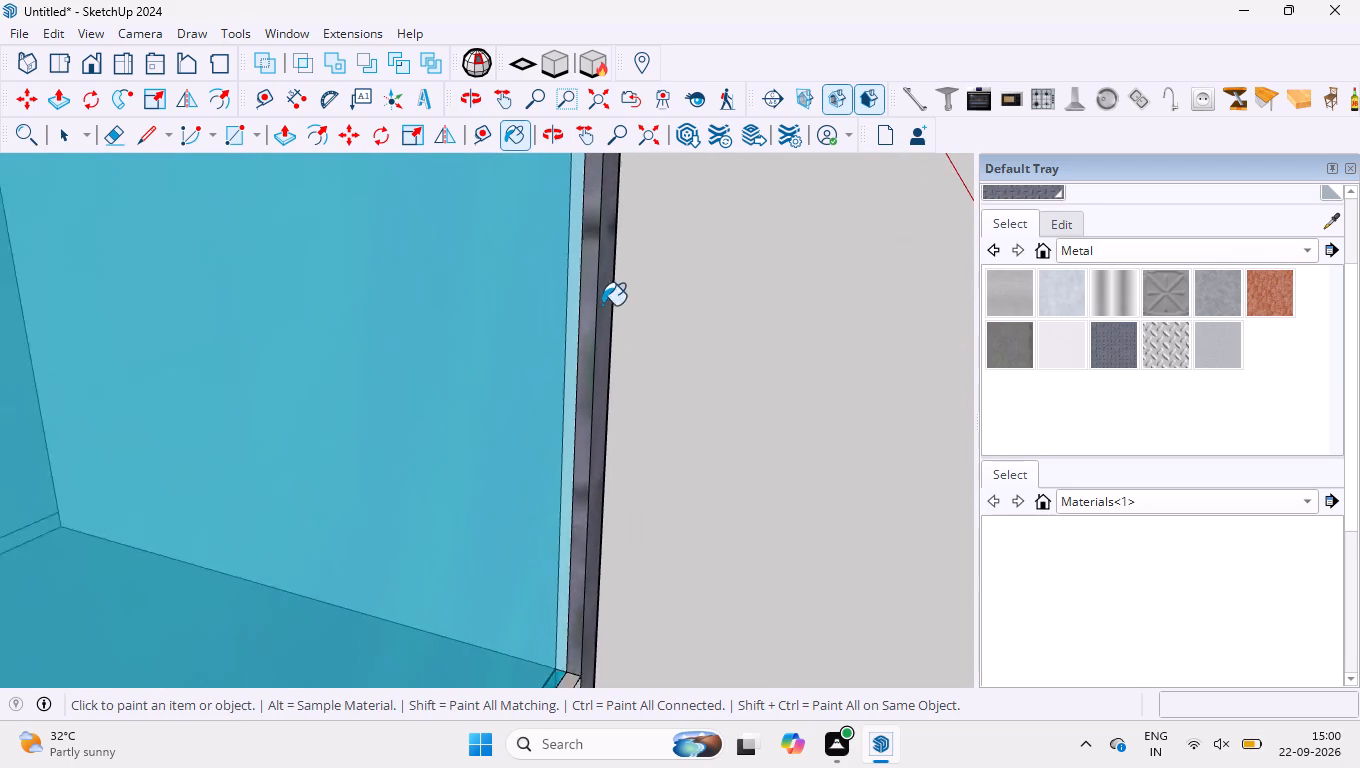
Paint the two central vertical strips and the left strip's inner edge dark metal in the display unit's fourth row from the bottom.
scroll(602, 305, "down", 2)
scroll(126, 403, "down", 5)
left_click(44, 428)
left_click(100, 417)
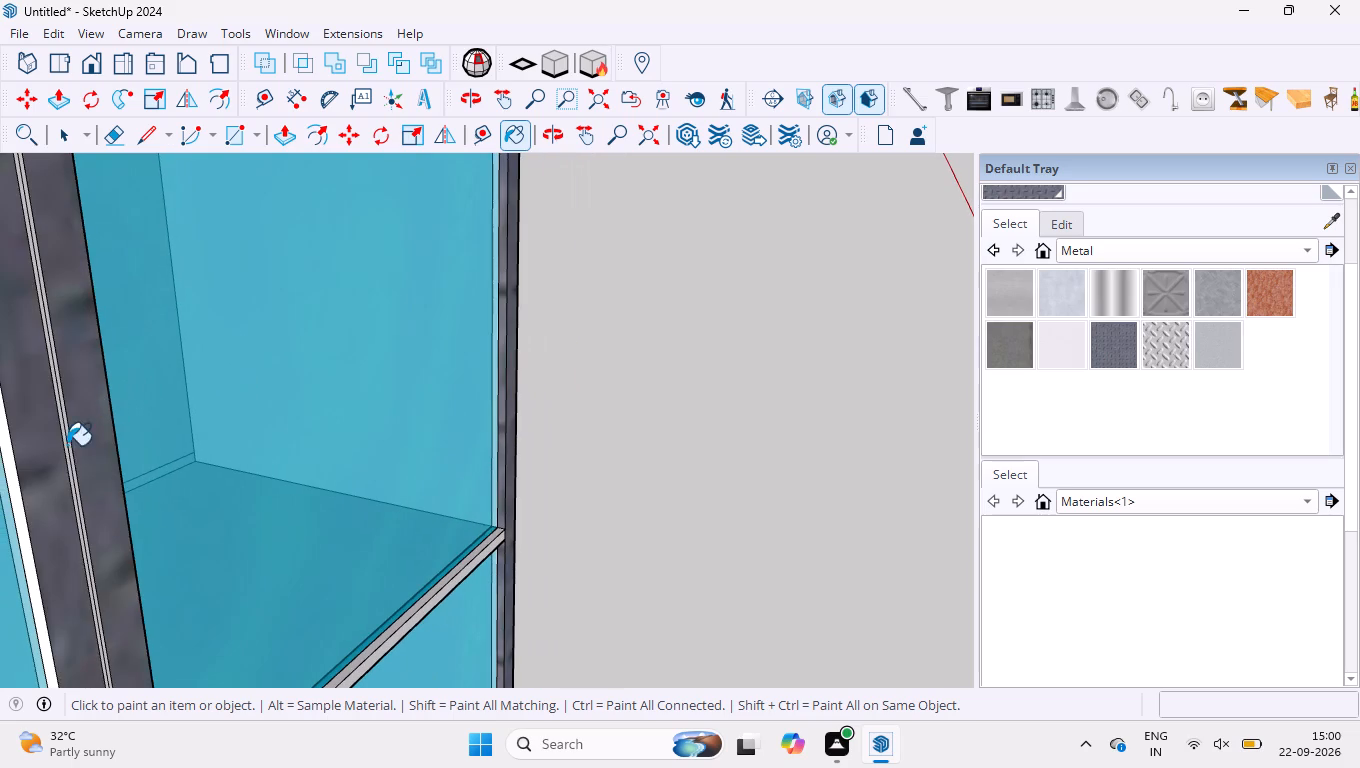
scroll(75, 461, "down", 4)
middle_click_drag(0, 451, 168, 456)
scroll(36, 475, "up", 7)
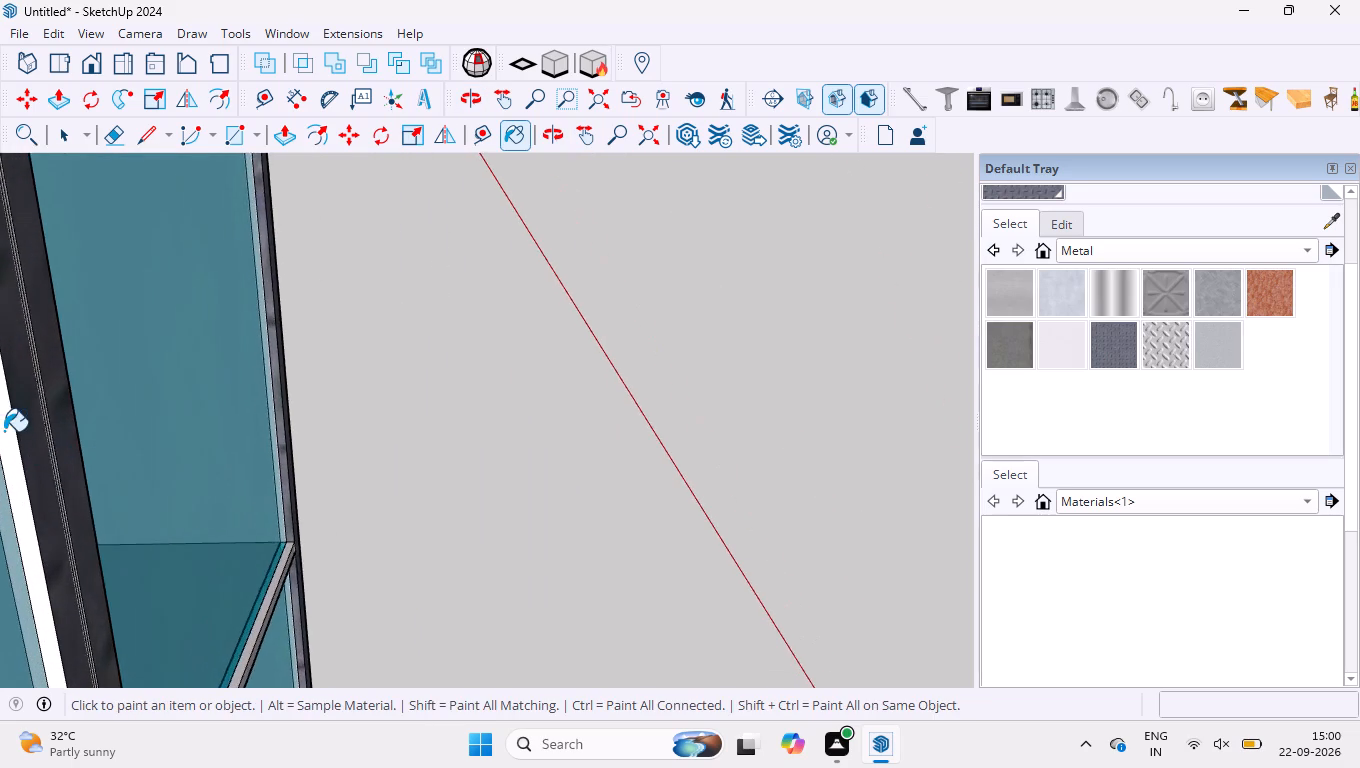
scroll(4, 431, "up", 8)
left_click(41, 507)
scroll(139, 429, "down", 4)
Paint the front and right-hand top edge of the divider between the third and fourth rows from the bottom dark metal.
middle_click_drag(229, 447, 142, 499)
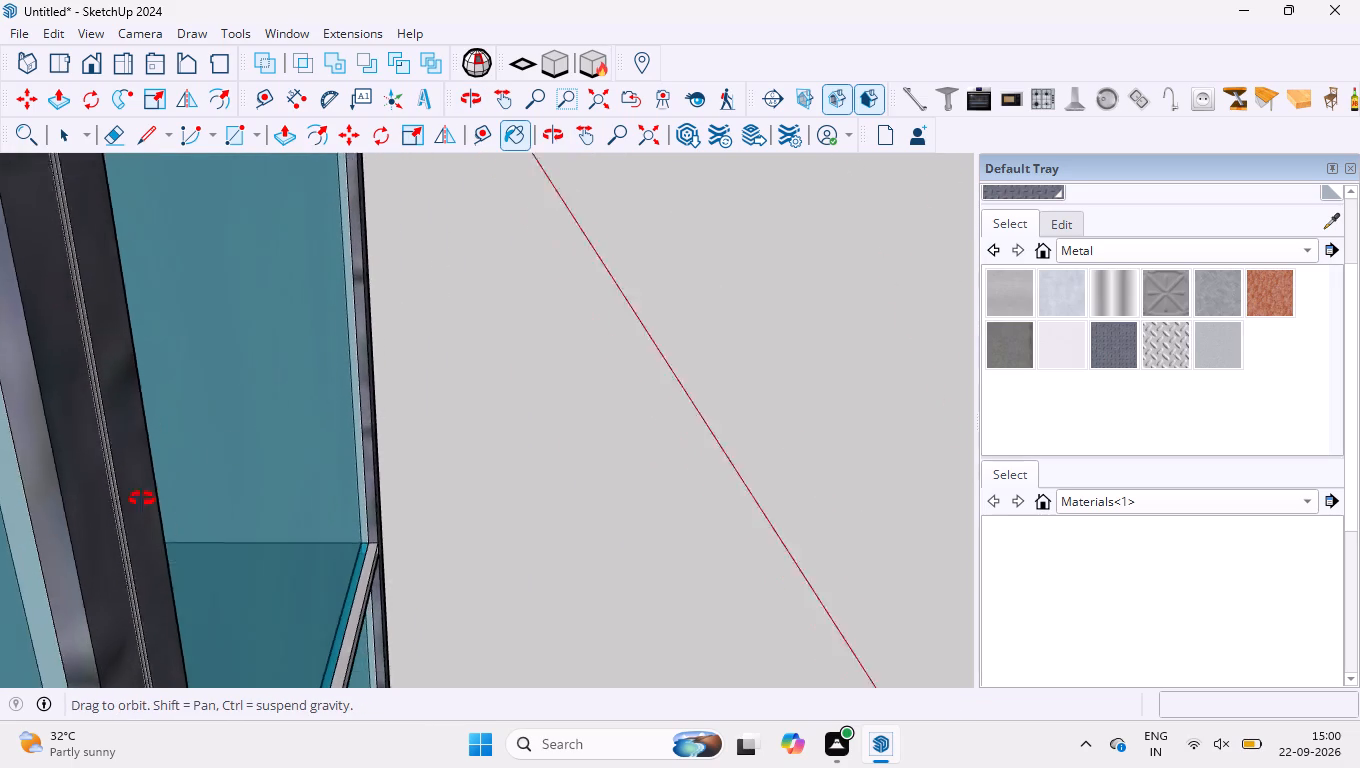
middle_click_drag(142, 499, 0, 540)
scroll(106, 464, "down", 4)
middle_click_drag(343, 529, 336, 543)
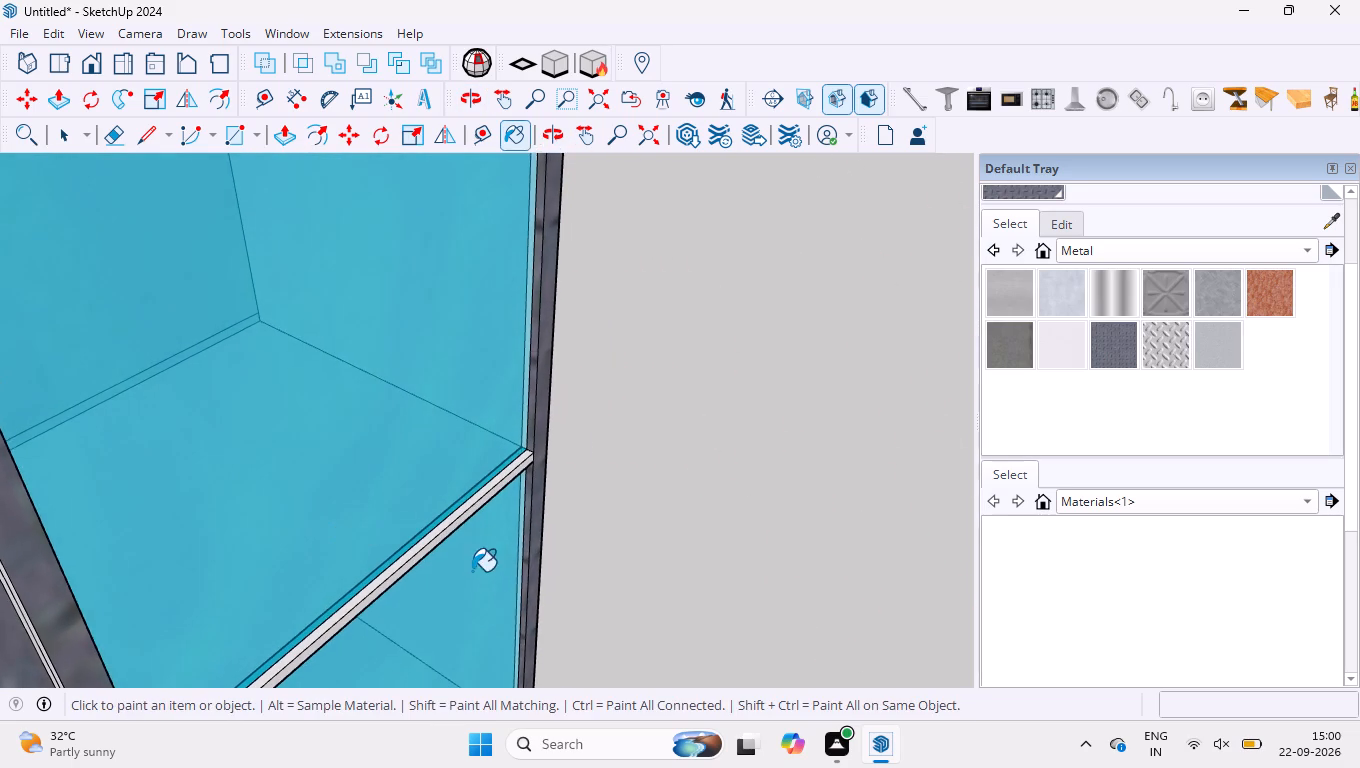
scroll(461, 537, "up", 10)
left_click(519, 424)
left_click(523, 439)
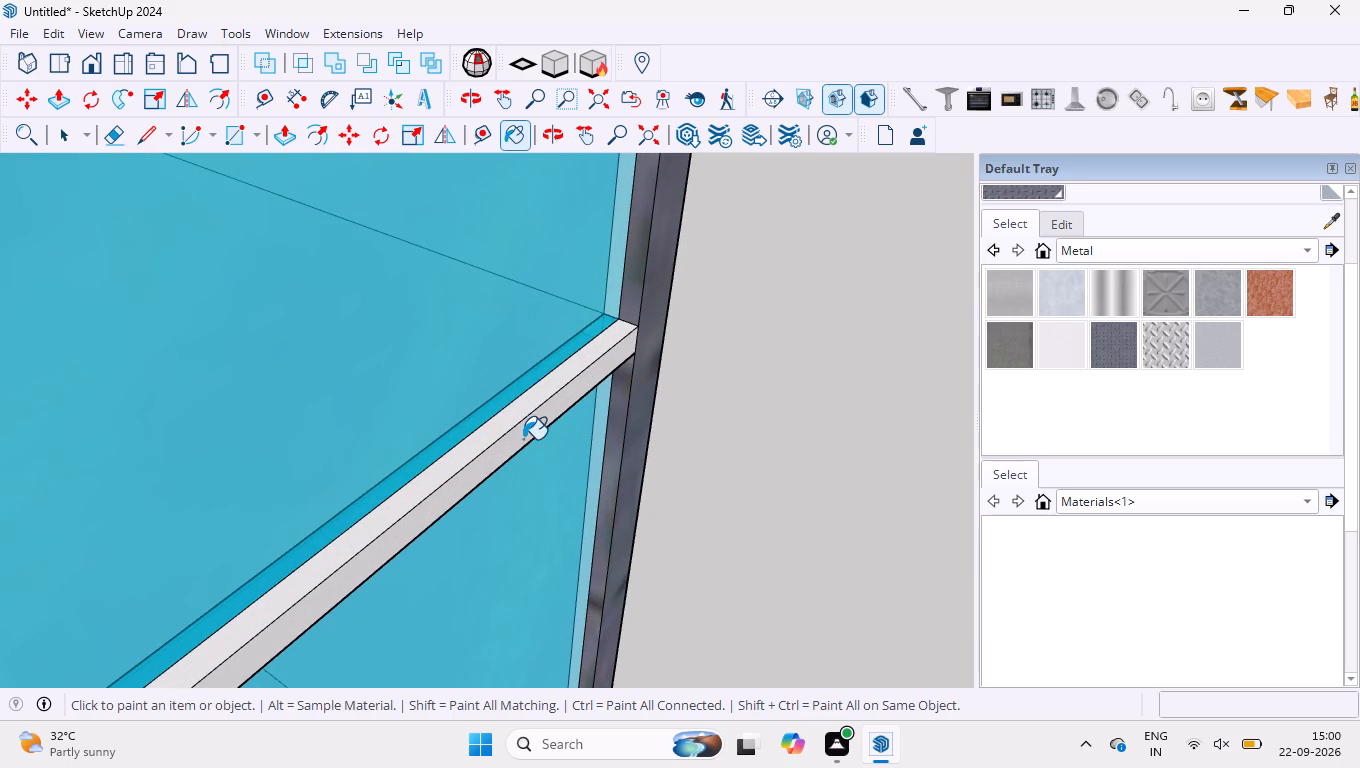
left_click(513, 423)
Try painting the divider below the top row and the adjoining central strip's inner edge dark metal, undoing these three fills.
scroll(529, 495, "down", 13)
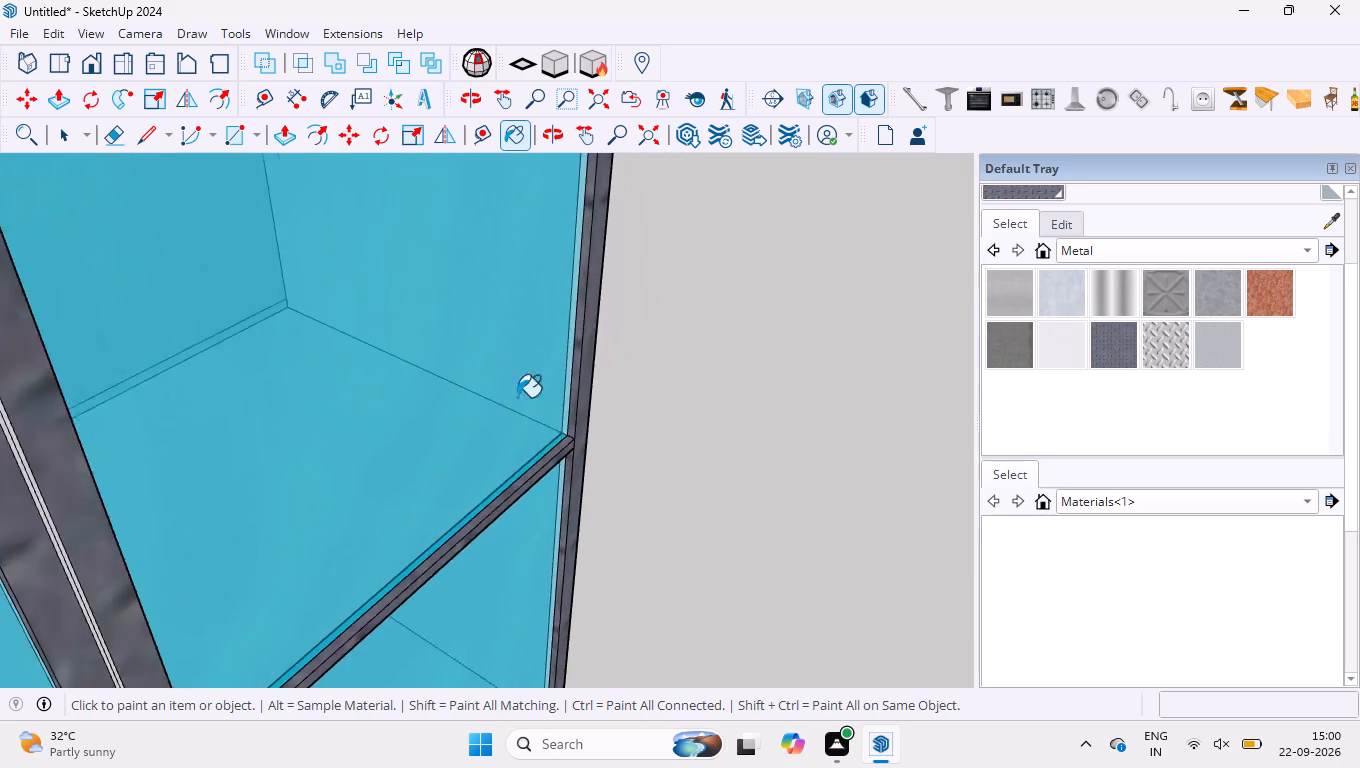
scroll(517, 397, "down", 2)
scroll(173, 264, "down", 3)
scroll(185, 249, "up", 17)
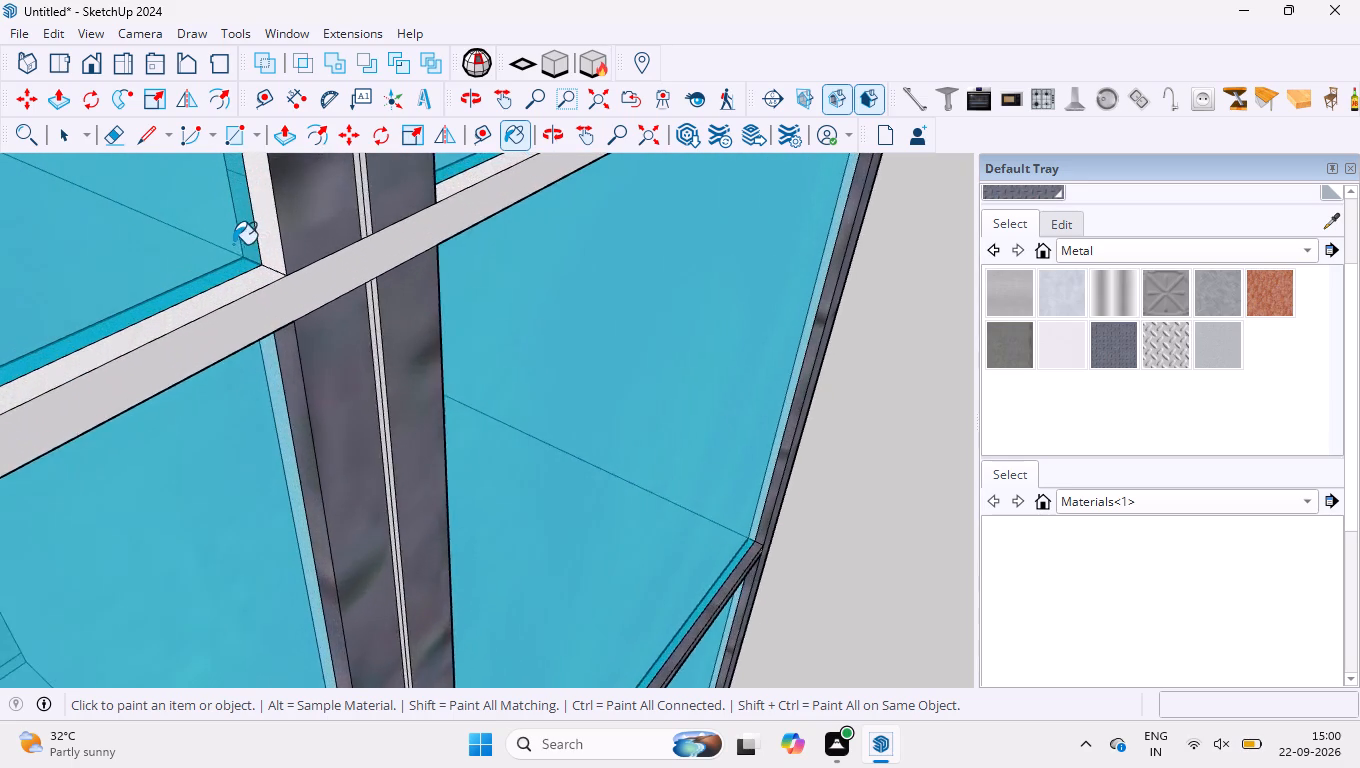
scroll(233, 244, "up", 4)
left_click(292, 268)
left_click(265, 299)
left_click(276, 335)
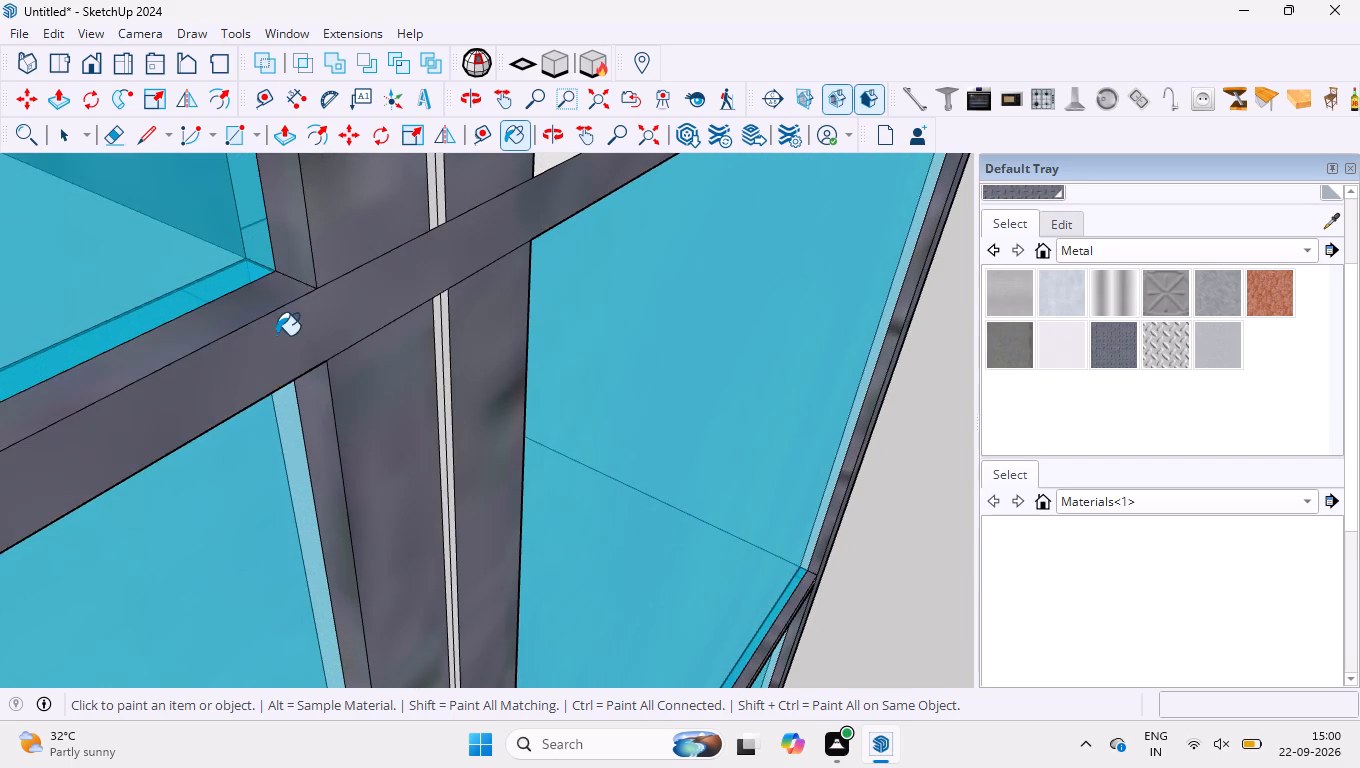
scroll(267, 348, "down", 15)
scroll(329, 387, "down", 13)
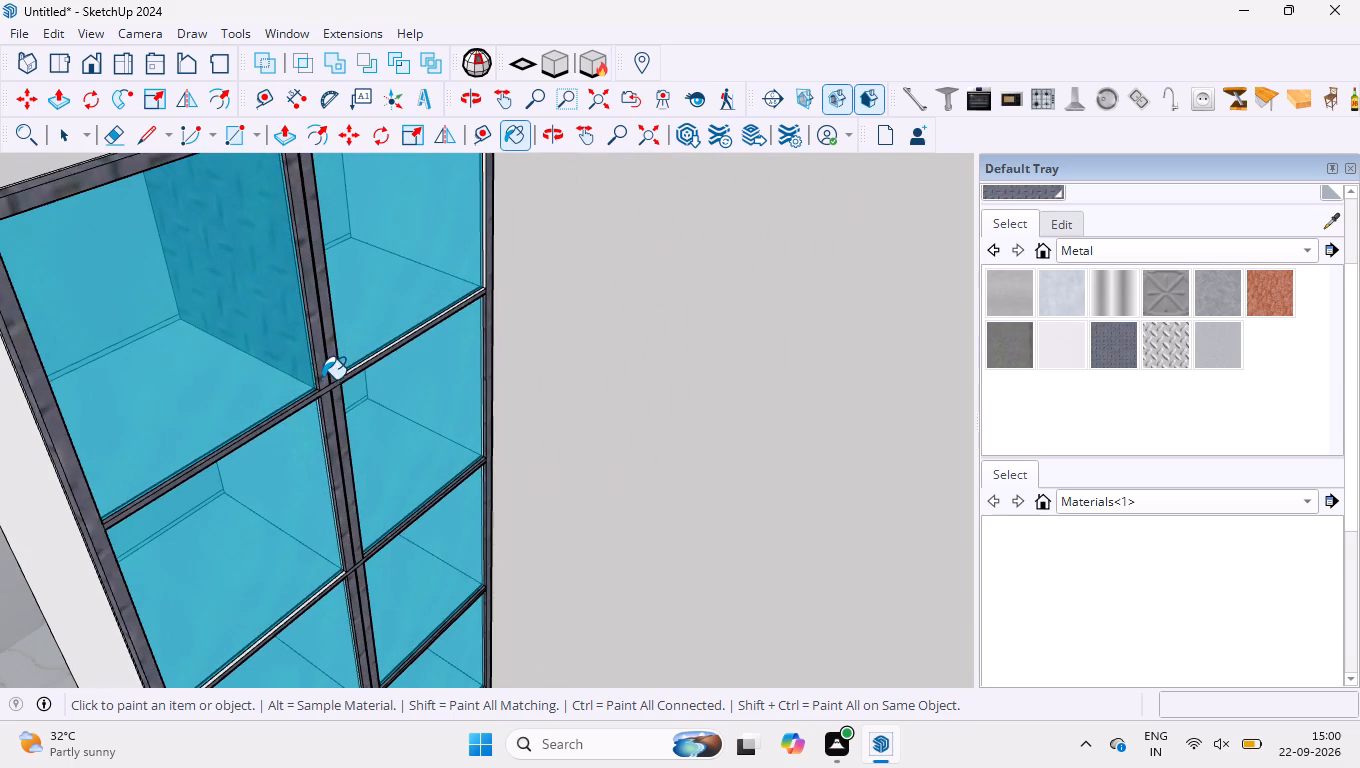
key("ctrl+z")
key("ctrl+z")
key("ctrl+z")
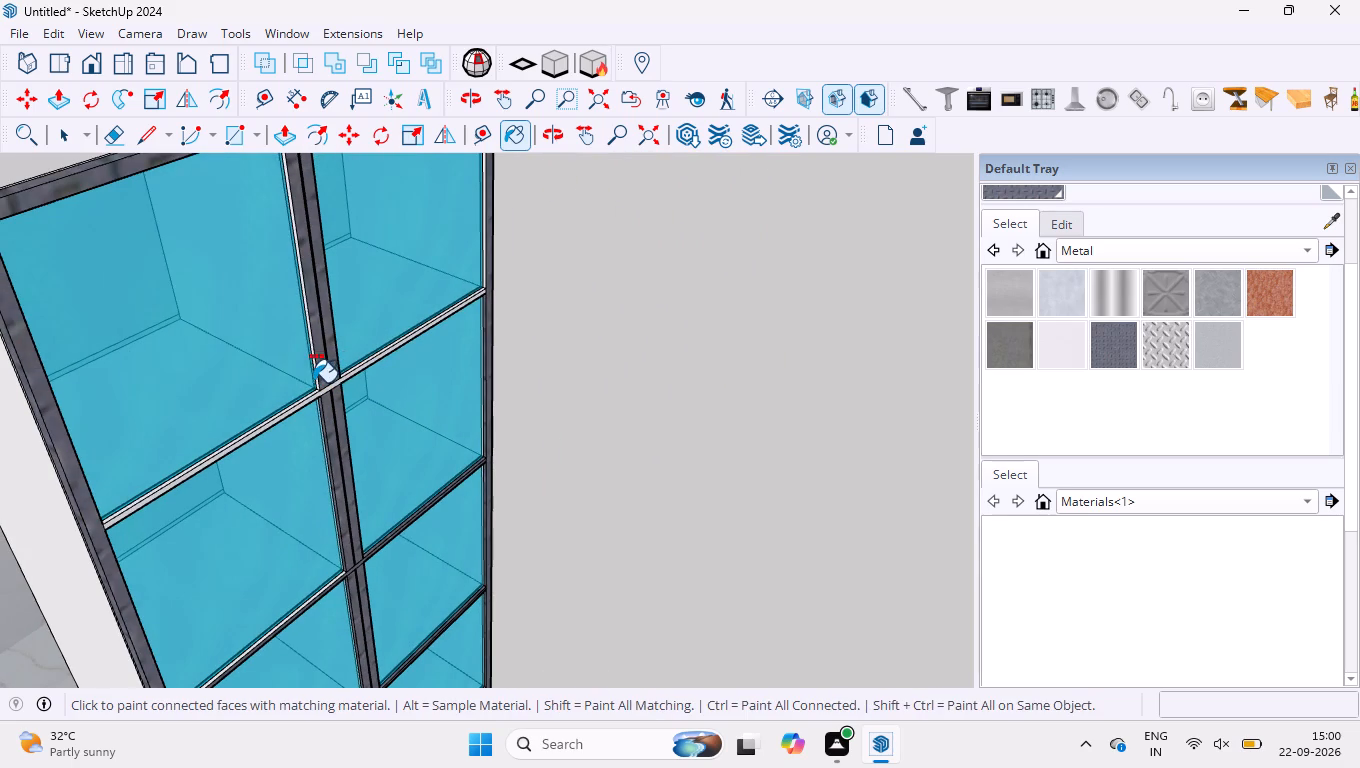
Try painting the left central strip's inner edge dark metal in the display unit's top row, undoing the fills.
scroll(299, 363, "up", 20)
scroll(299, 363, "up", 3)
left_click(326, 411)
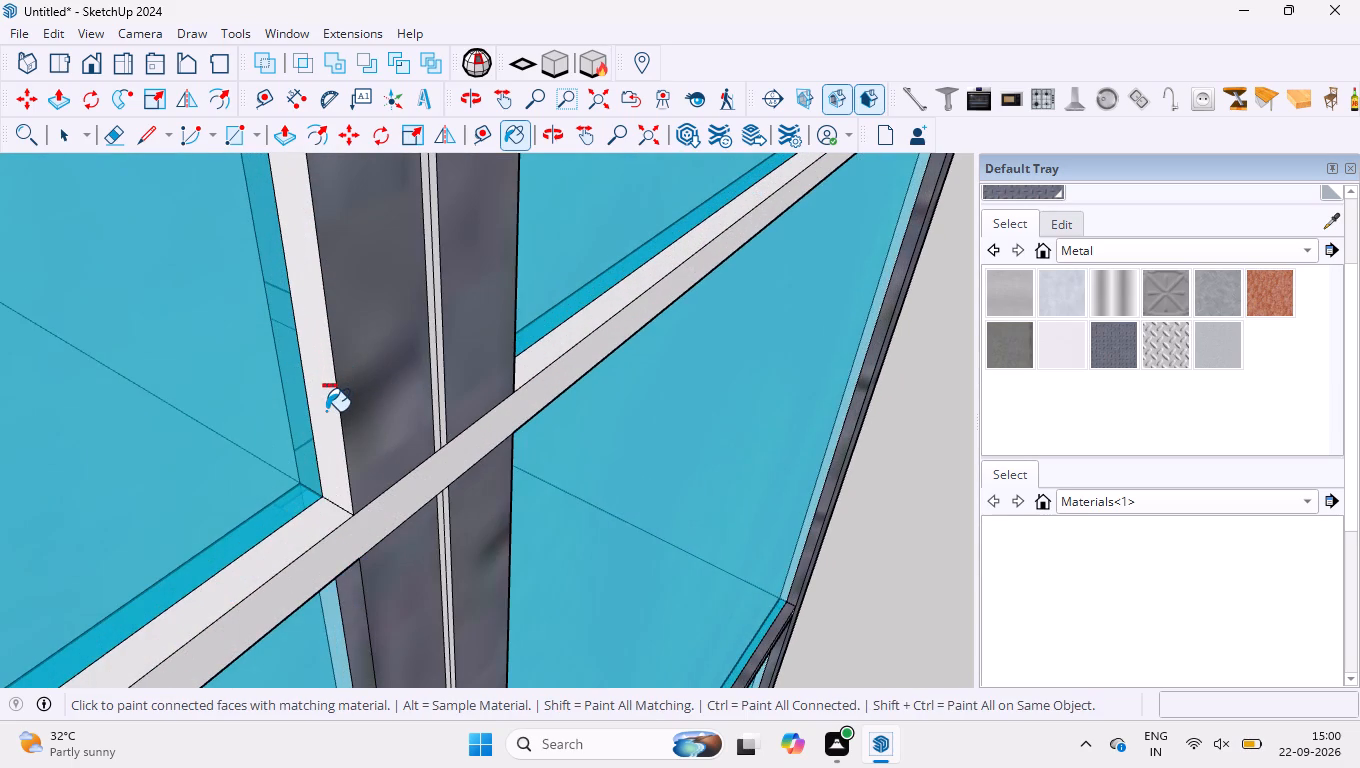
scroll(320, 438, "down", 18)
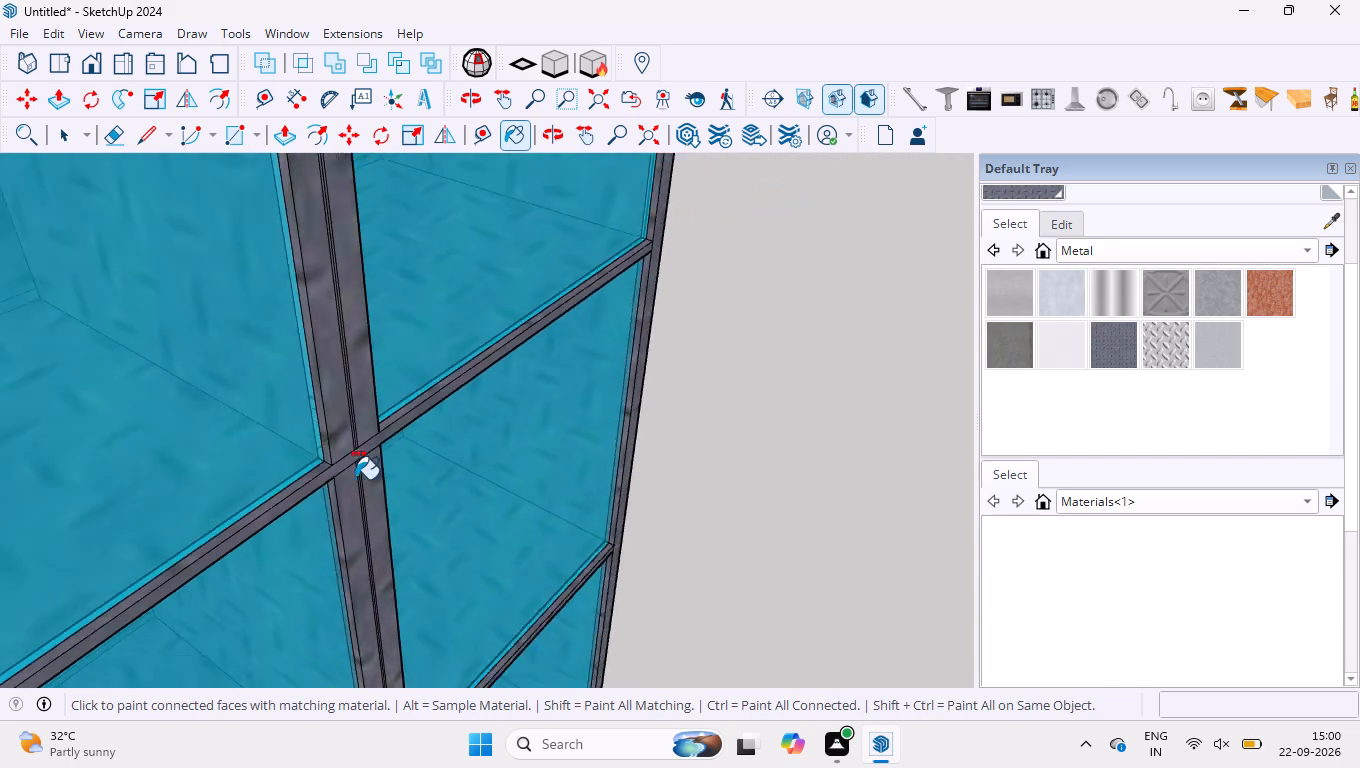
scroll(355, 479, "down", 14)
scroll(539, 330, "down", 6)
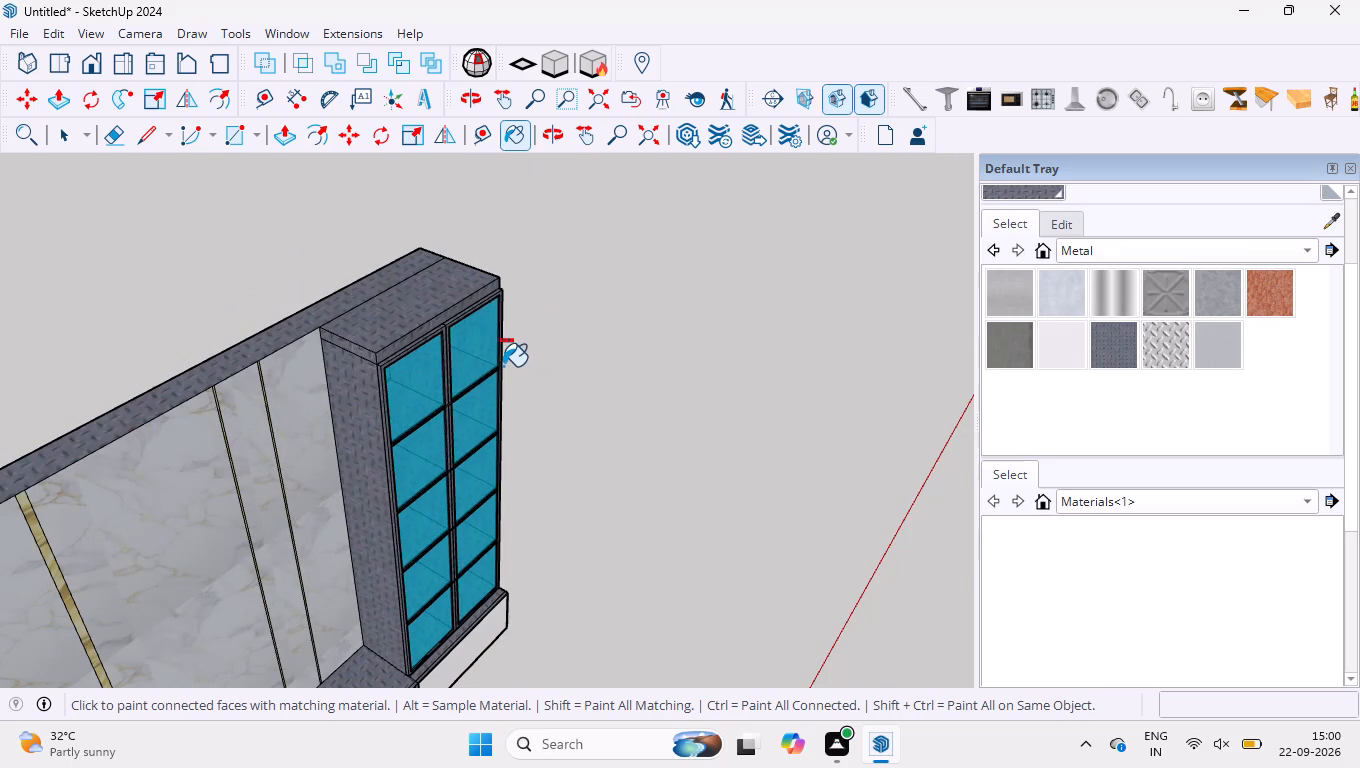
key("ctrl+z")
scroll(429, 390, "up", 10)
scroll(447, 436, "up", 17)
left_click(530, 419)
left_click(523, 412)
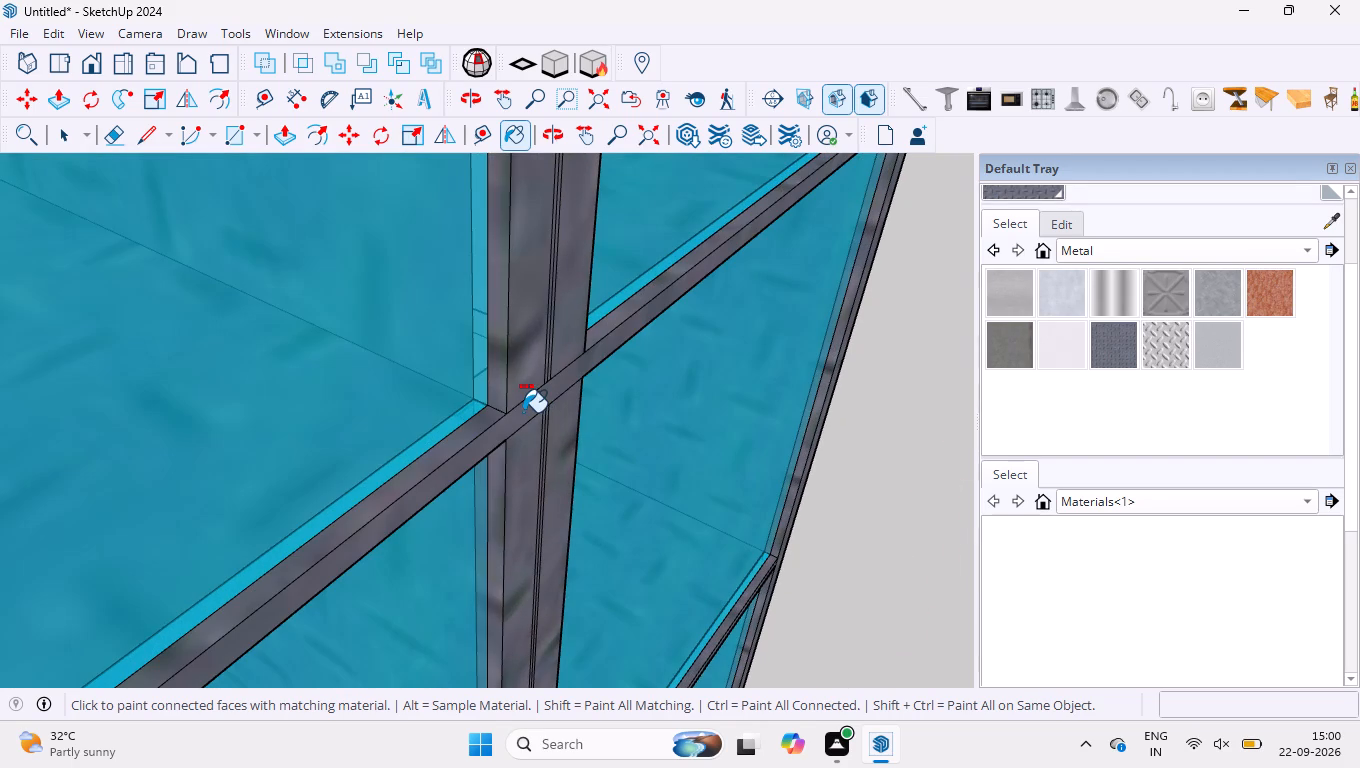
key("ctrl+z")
Draw a 9 mm line across the left end of the front face of the divider below the top row.
scroll(524, 424, "down", 17)
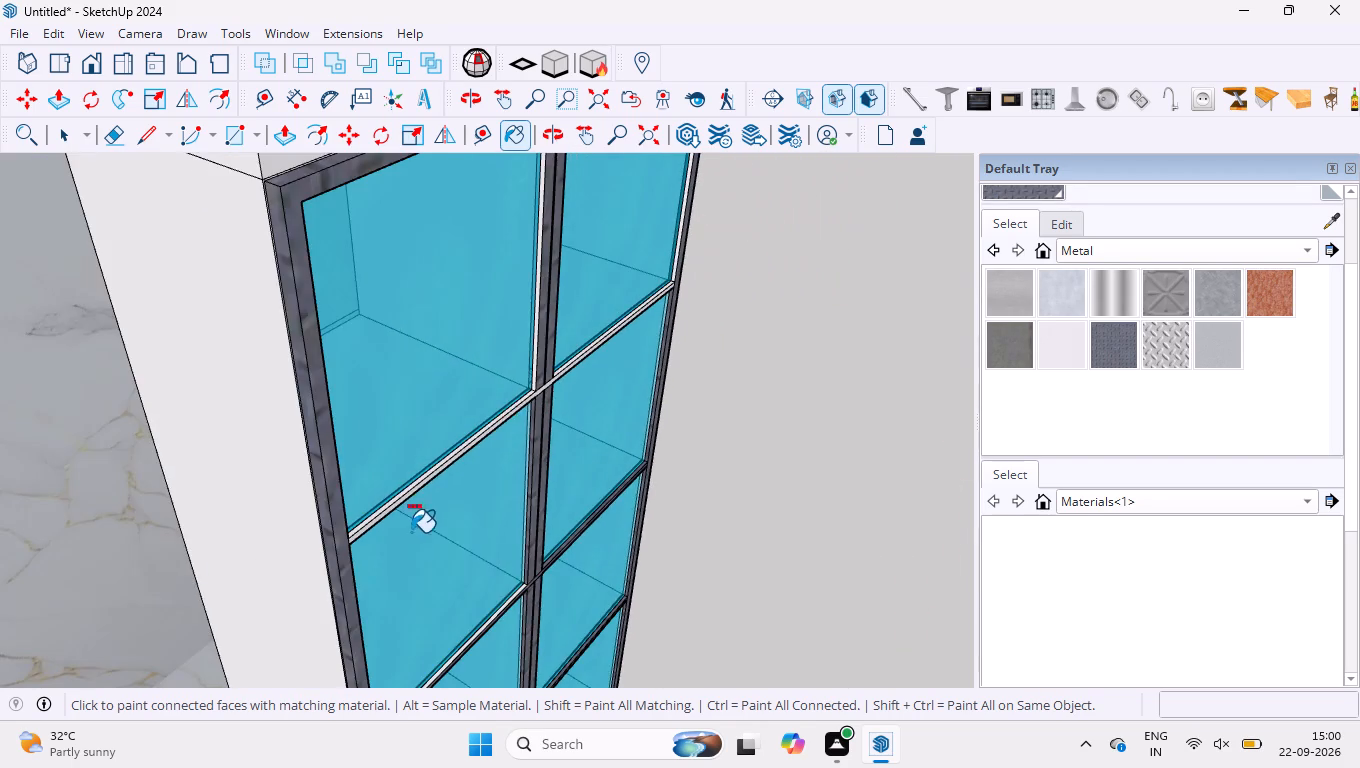
middle_click_drag(399, 546, 288, 465)
scroll(275, 419, "up", 18)
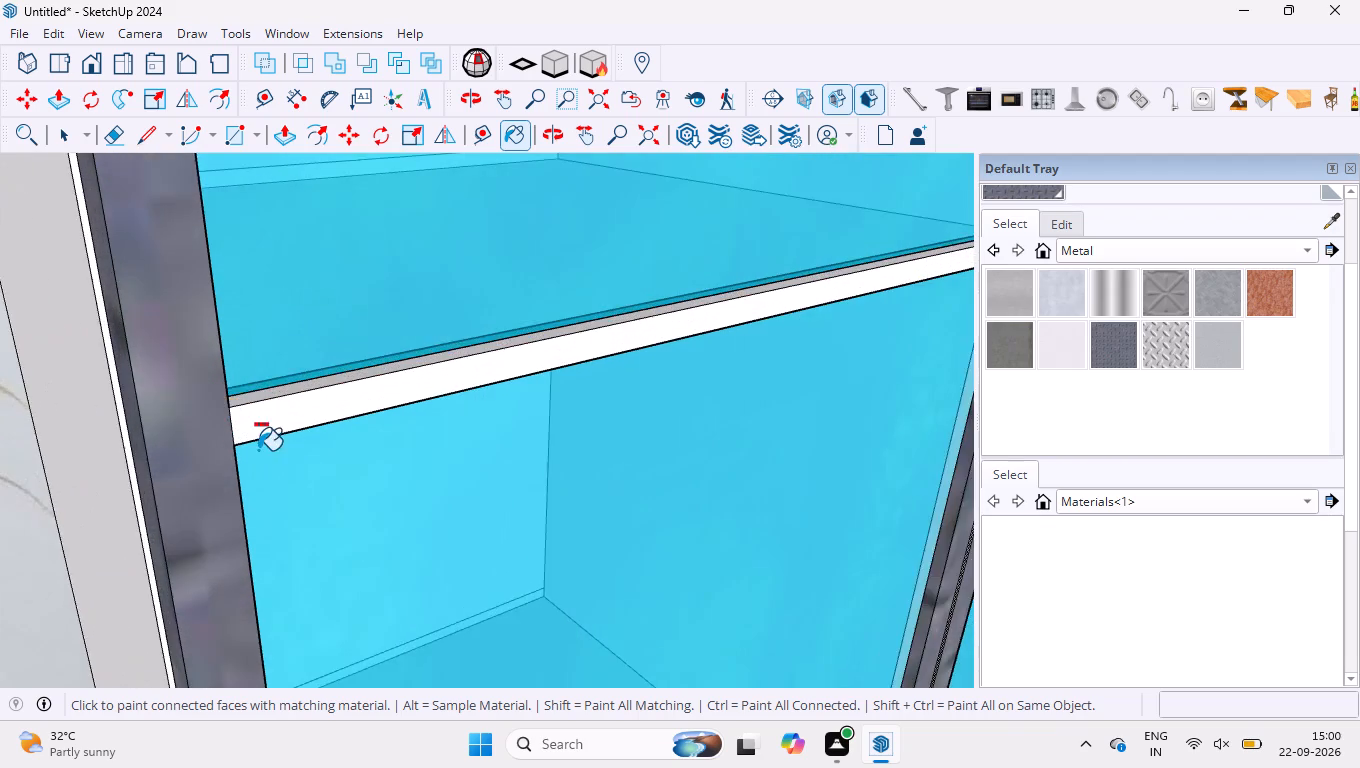
scroll(258, 450, "up", 5)
key("l")
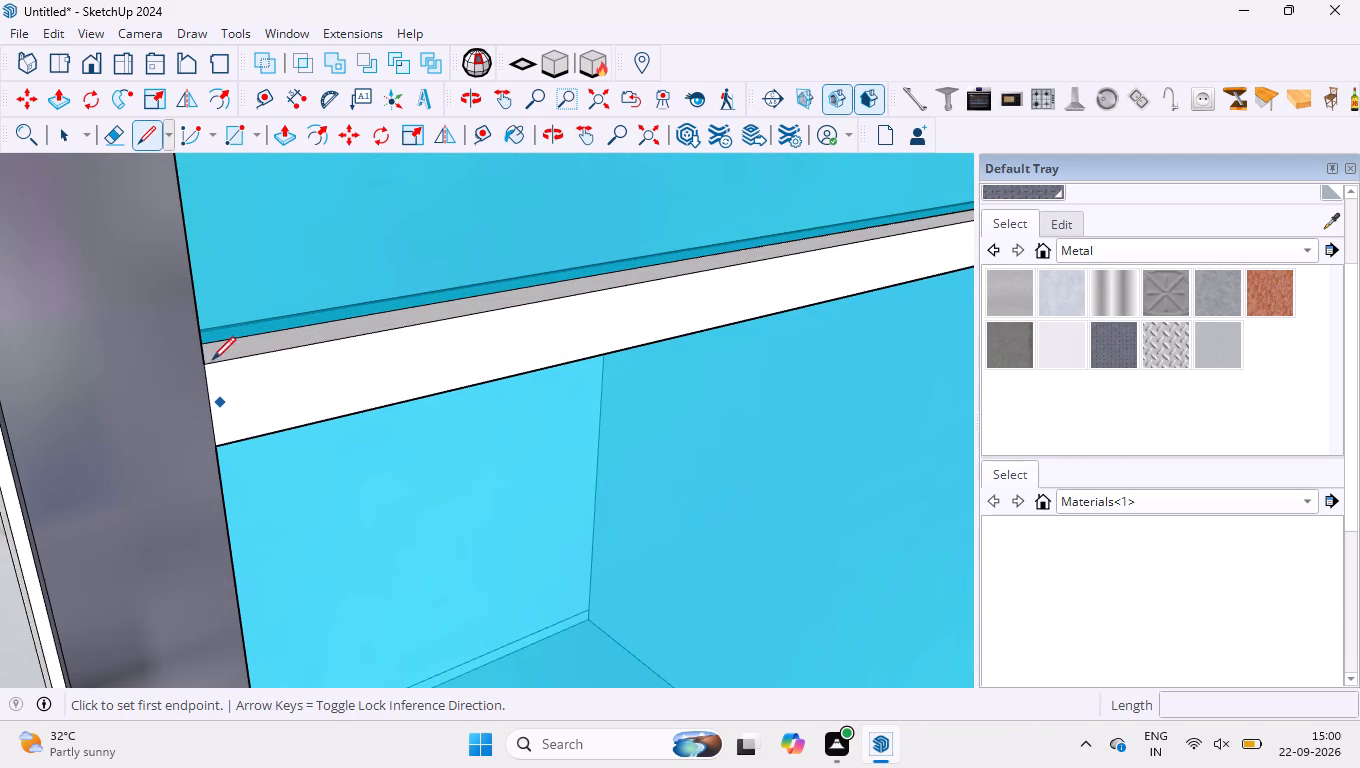
left_click(207, 364)
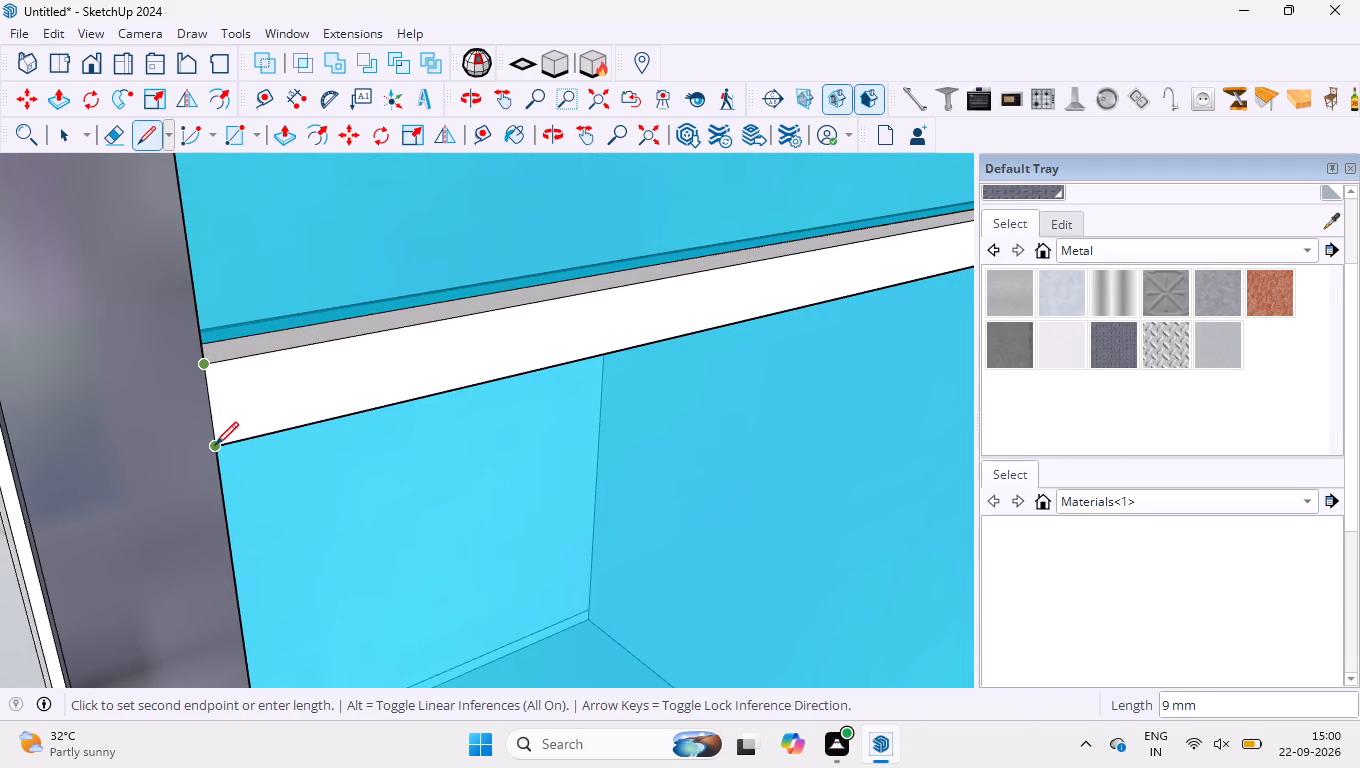
left_click(215, 444)
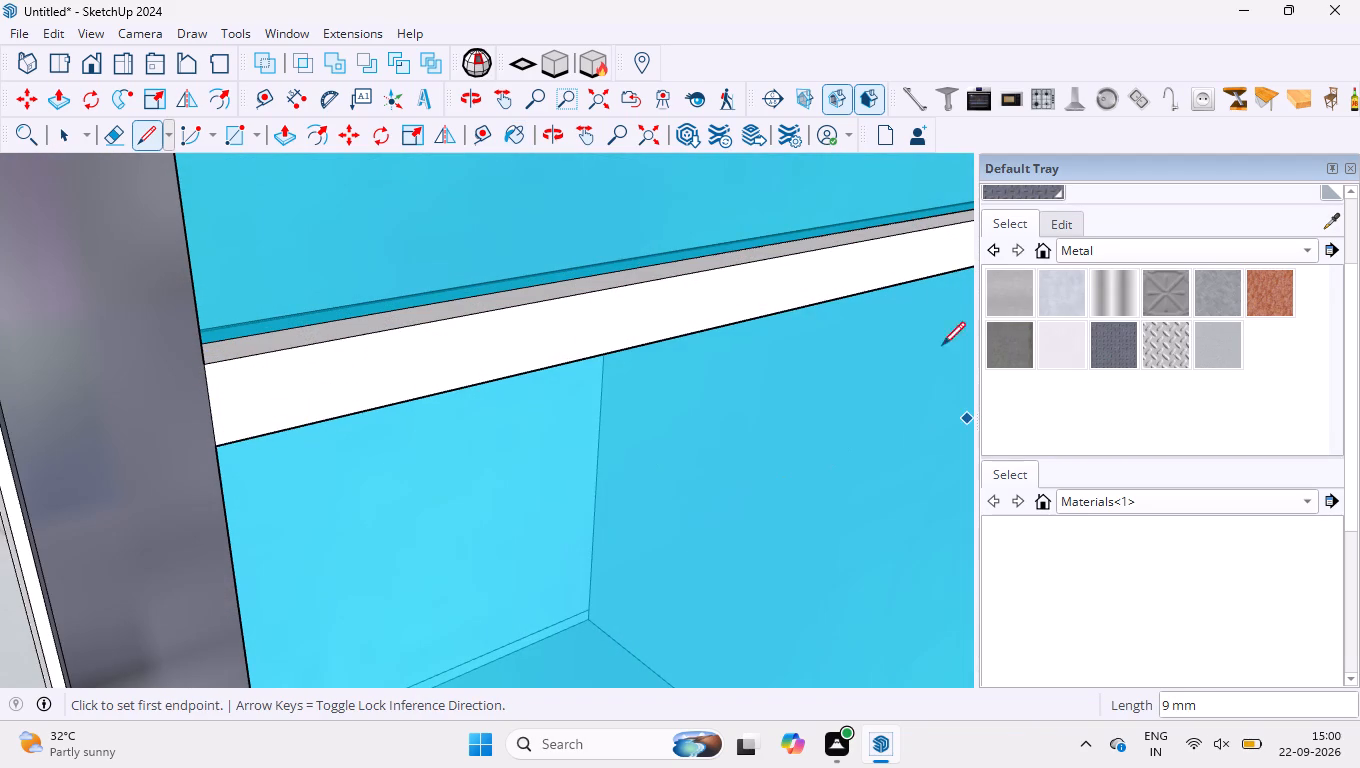
Sample the dark metal from the outer frame and paint the front and left-hand top edge of the divider below the top row.
left_click(1333, 223)
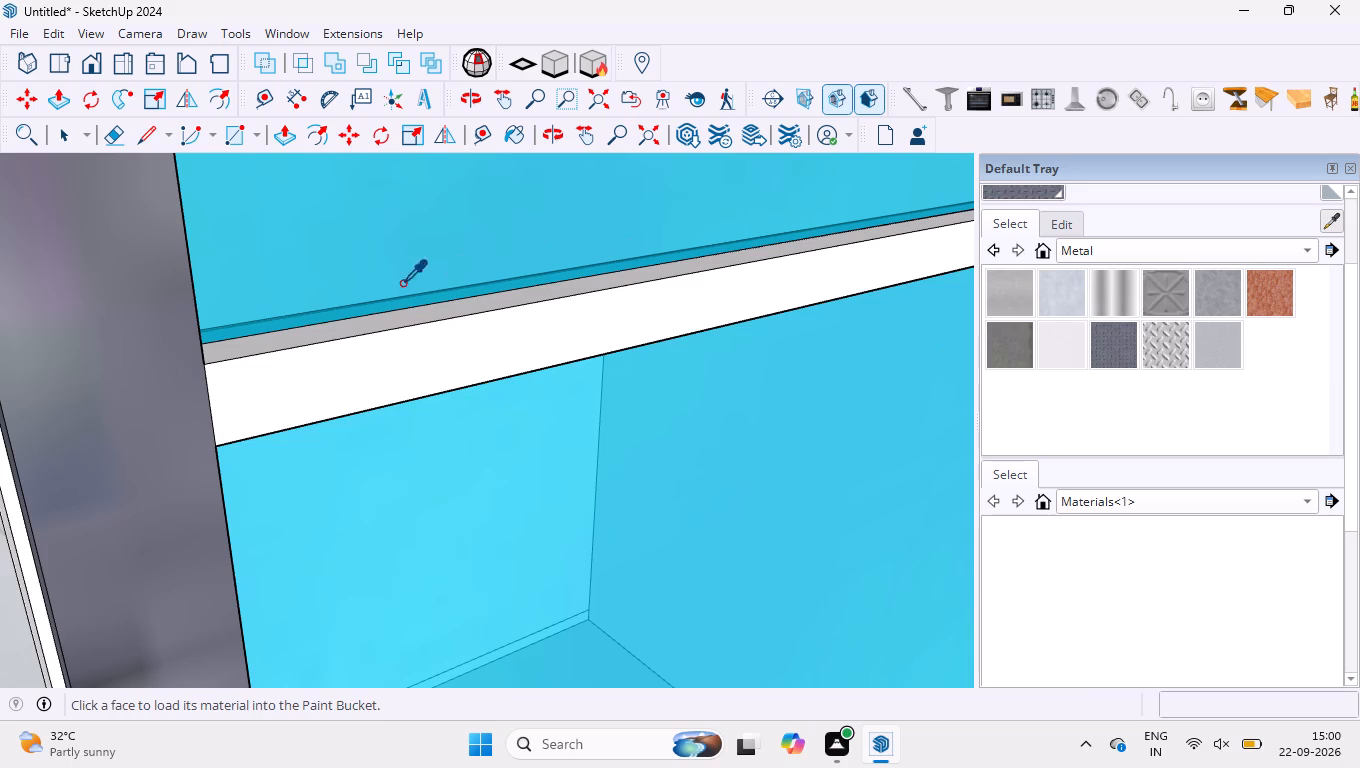
left_click(138, 359)
left_click(246, 385)
left_click(234, 353)
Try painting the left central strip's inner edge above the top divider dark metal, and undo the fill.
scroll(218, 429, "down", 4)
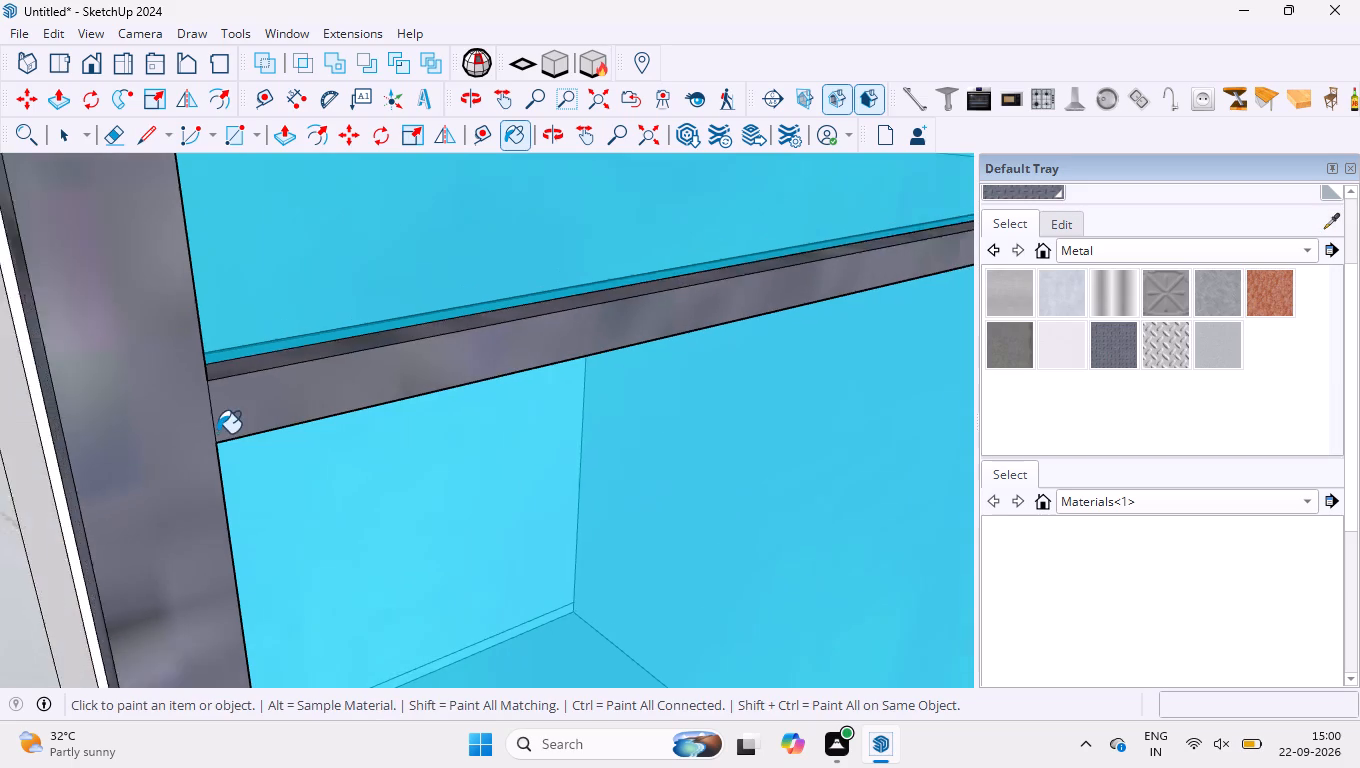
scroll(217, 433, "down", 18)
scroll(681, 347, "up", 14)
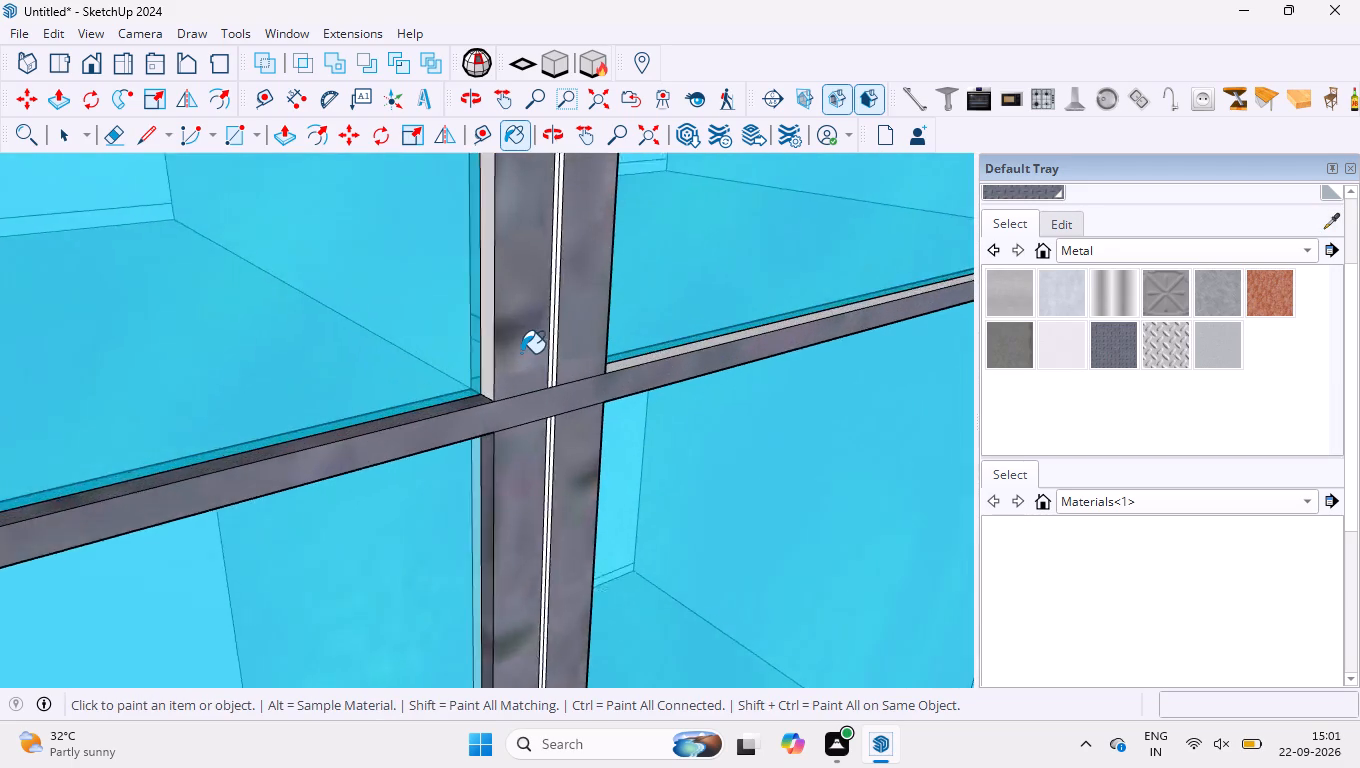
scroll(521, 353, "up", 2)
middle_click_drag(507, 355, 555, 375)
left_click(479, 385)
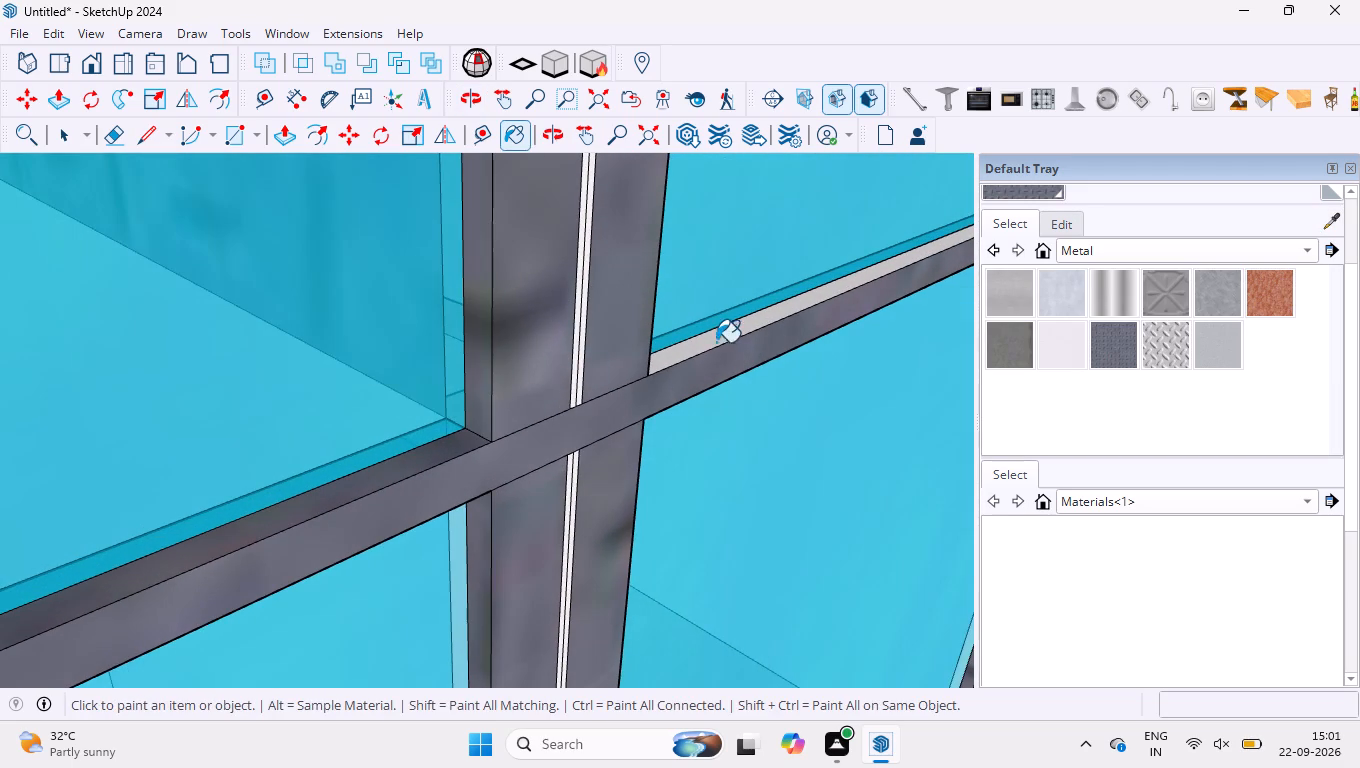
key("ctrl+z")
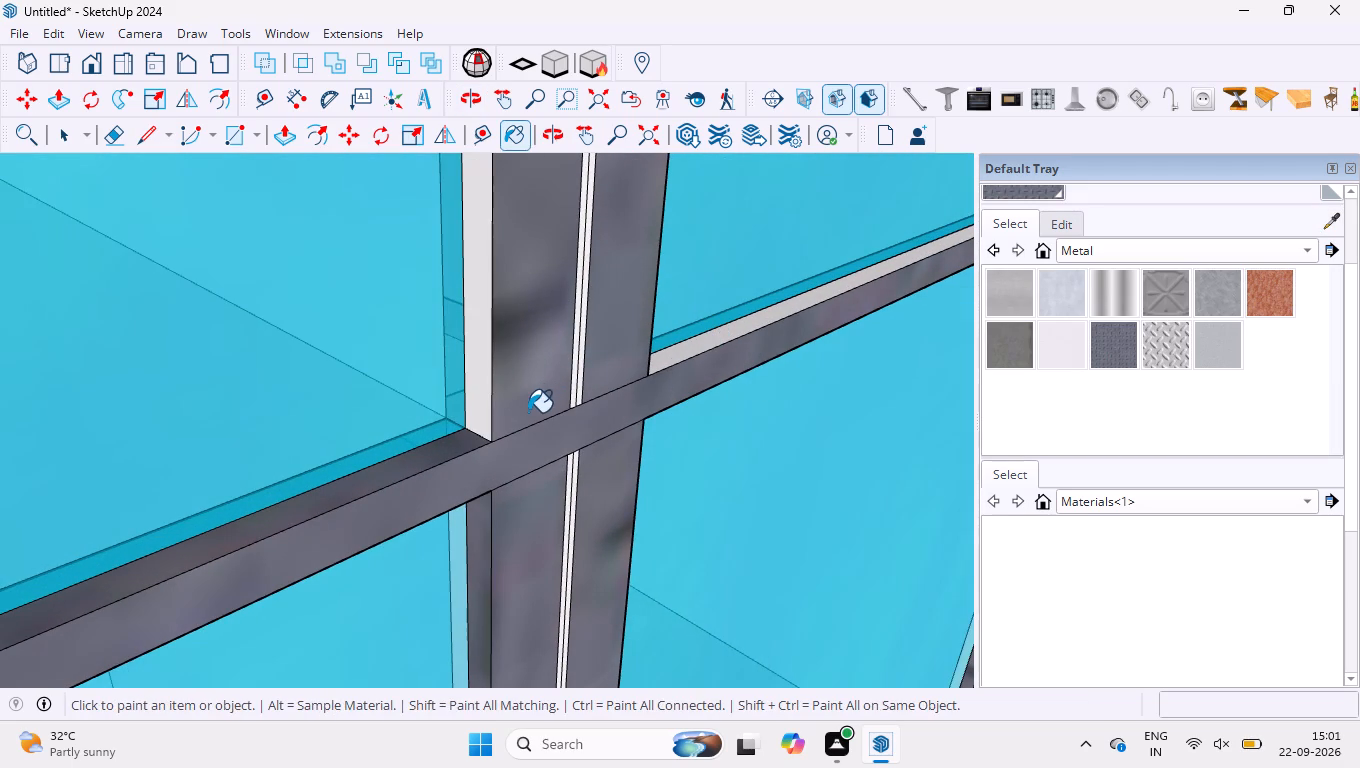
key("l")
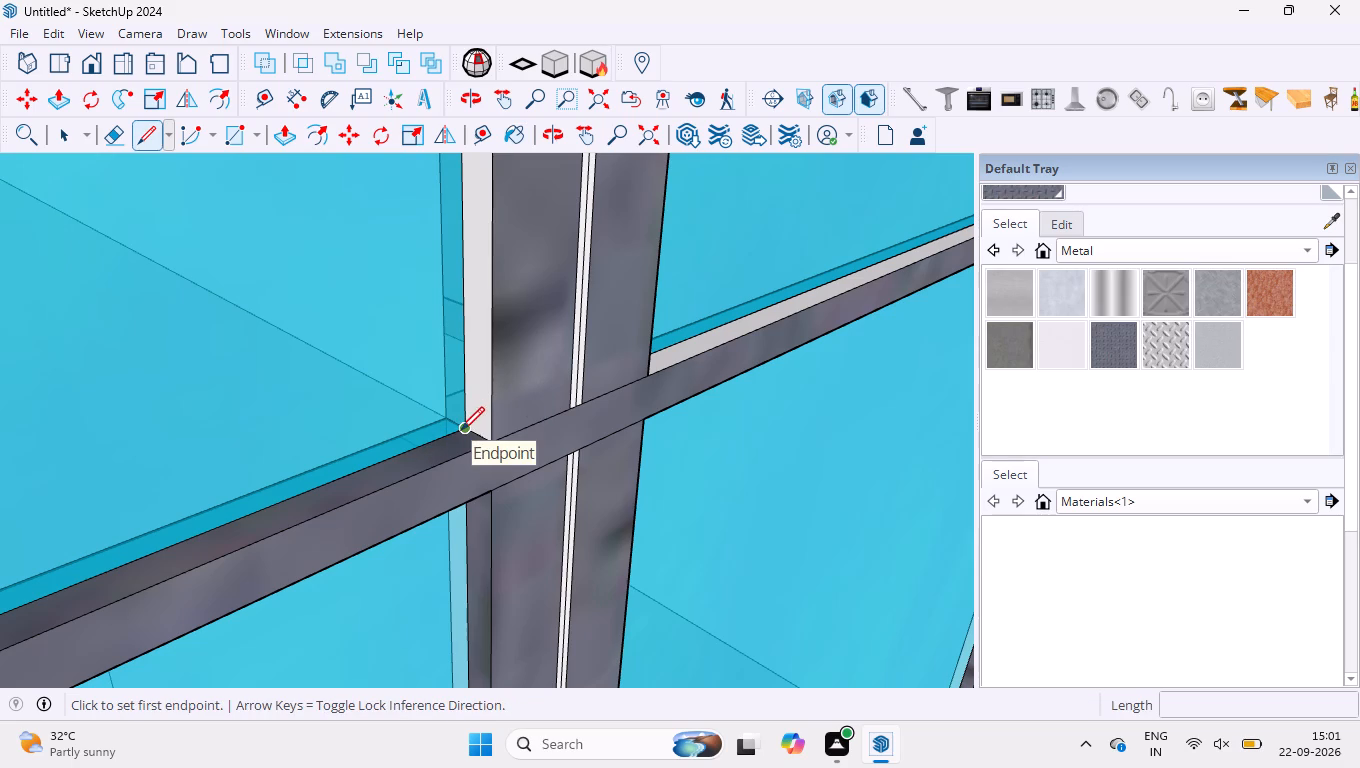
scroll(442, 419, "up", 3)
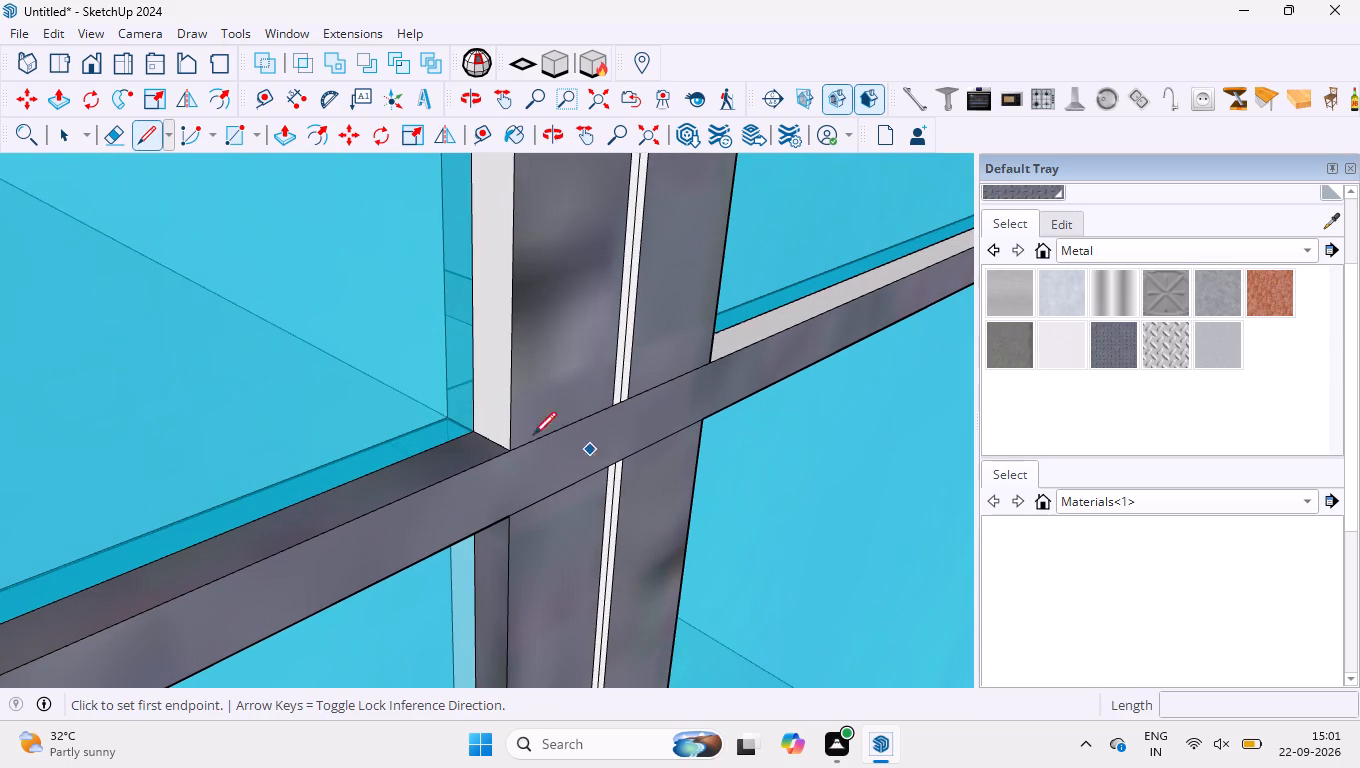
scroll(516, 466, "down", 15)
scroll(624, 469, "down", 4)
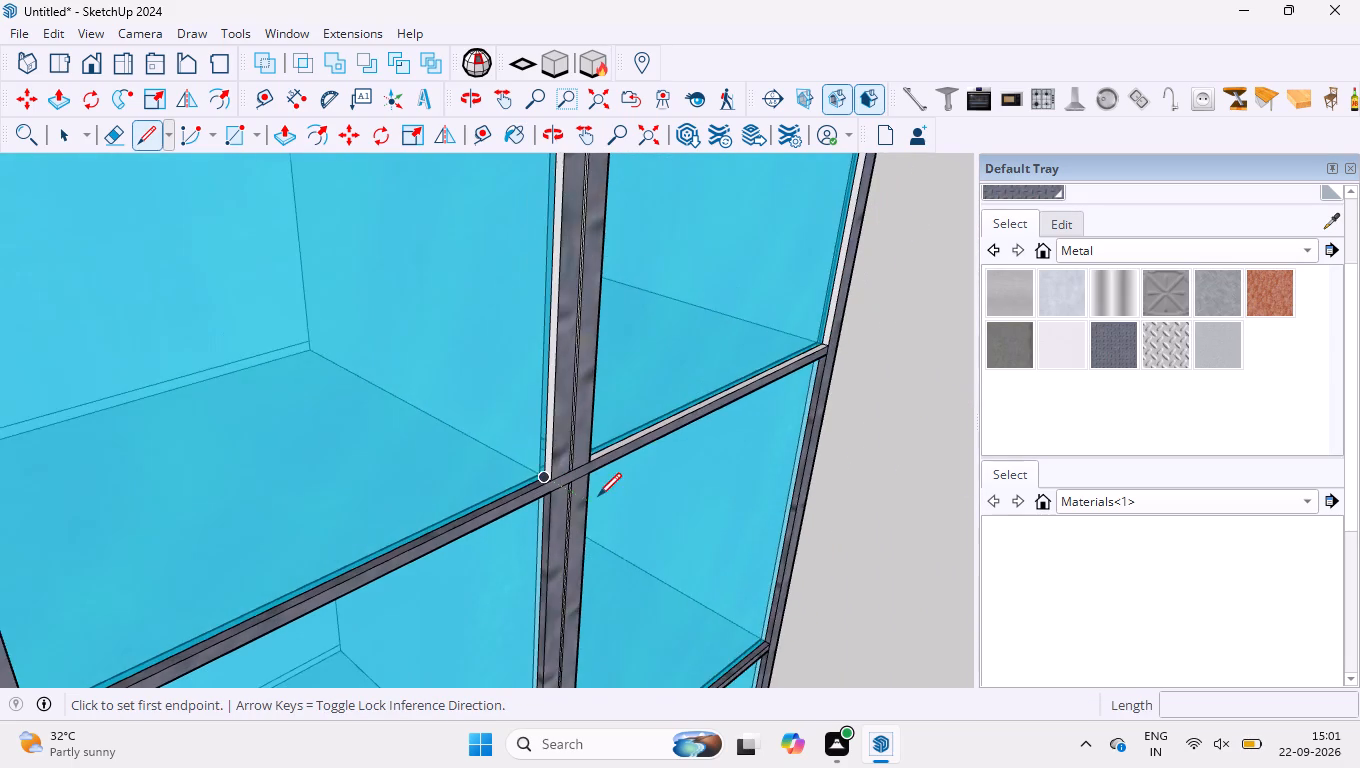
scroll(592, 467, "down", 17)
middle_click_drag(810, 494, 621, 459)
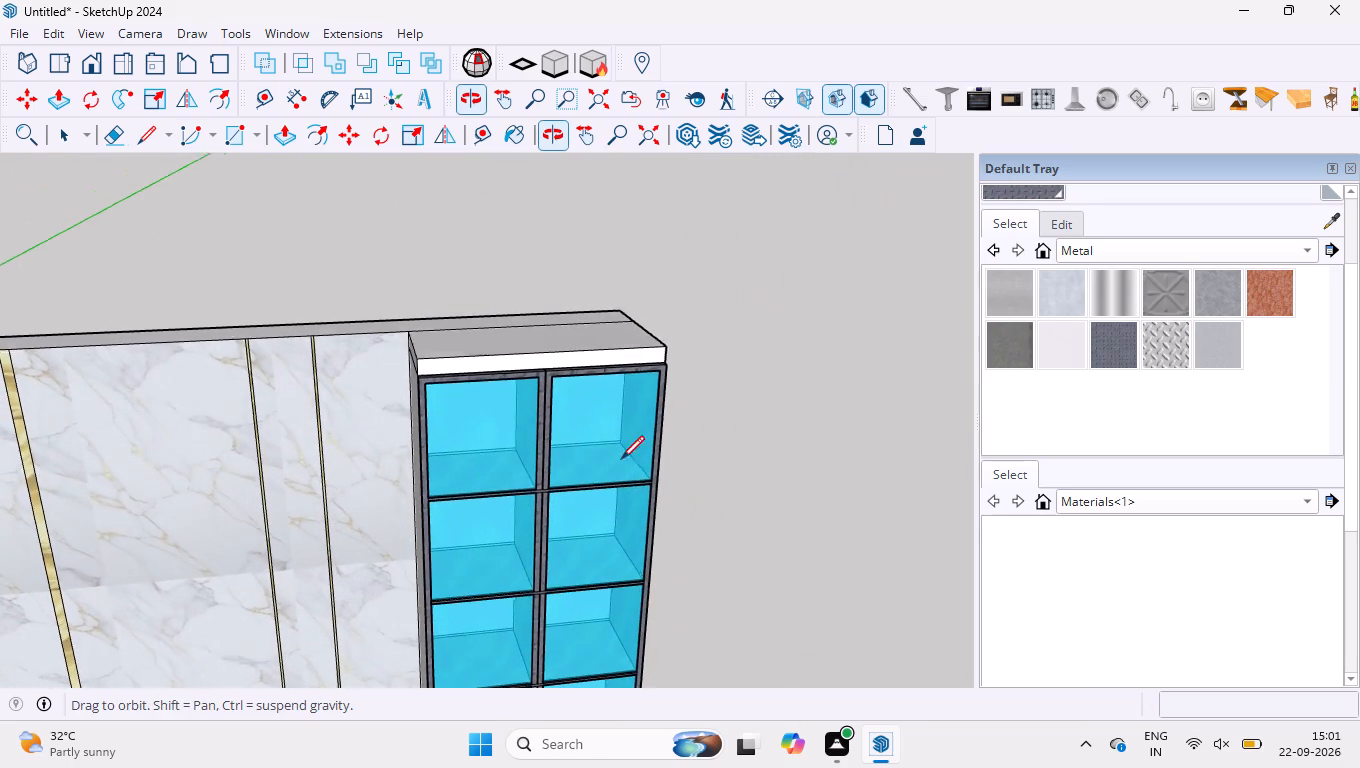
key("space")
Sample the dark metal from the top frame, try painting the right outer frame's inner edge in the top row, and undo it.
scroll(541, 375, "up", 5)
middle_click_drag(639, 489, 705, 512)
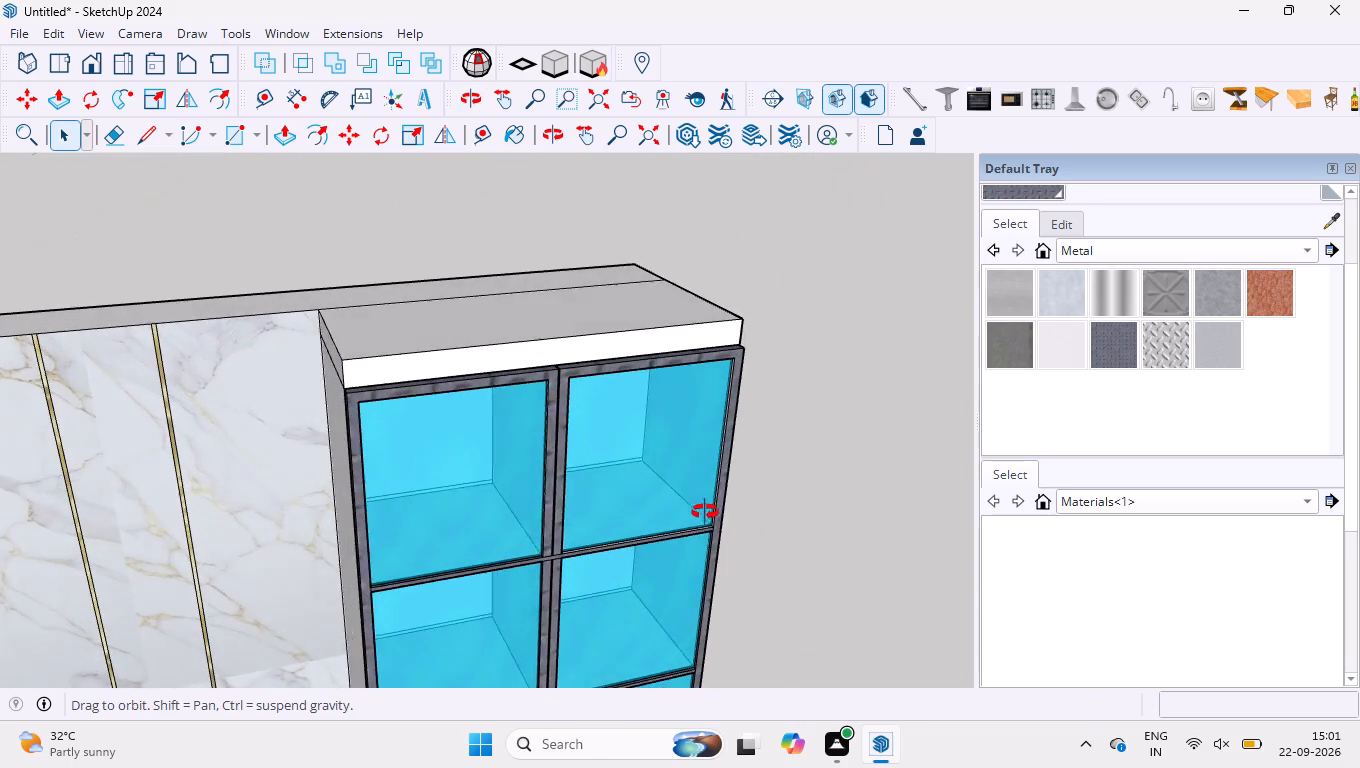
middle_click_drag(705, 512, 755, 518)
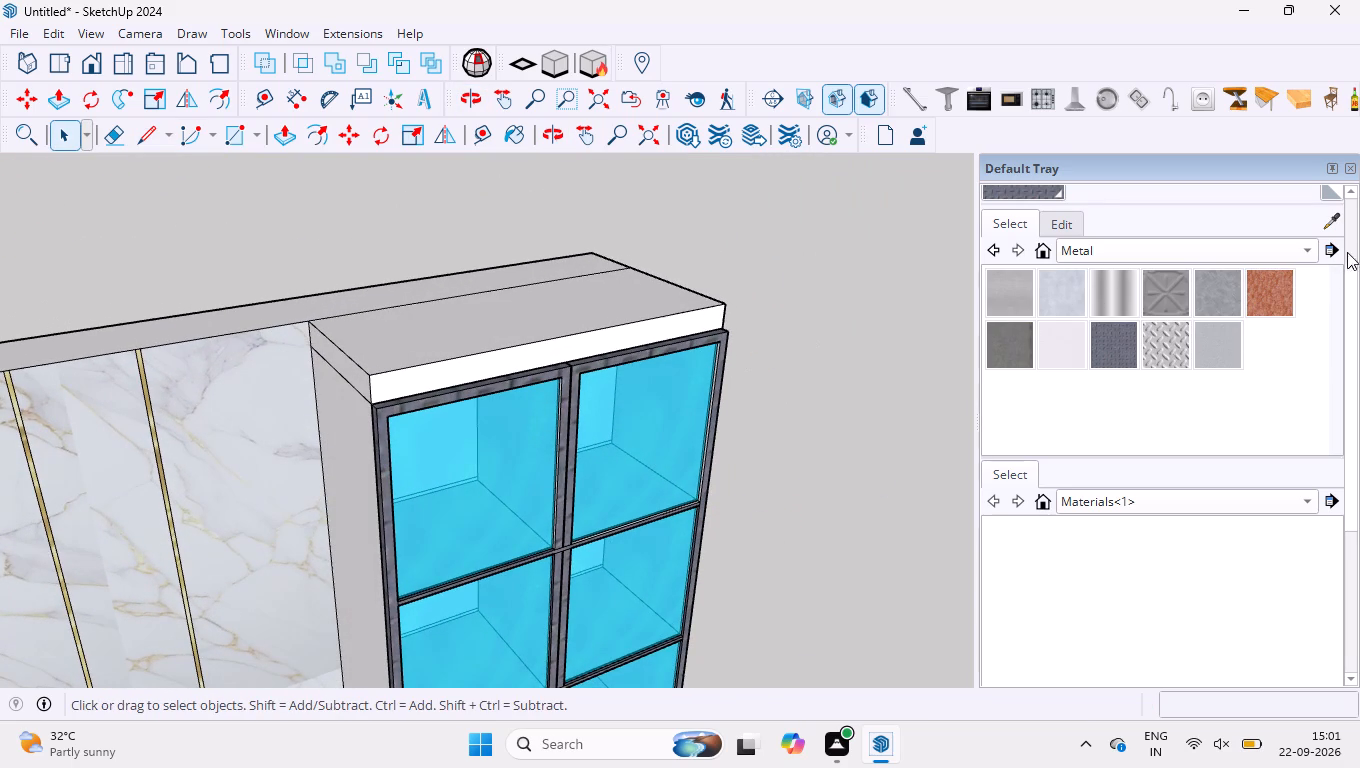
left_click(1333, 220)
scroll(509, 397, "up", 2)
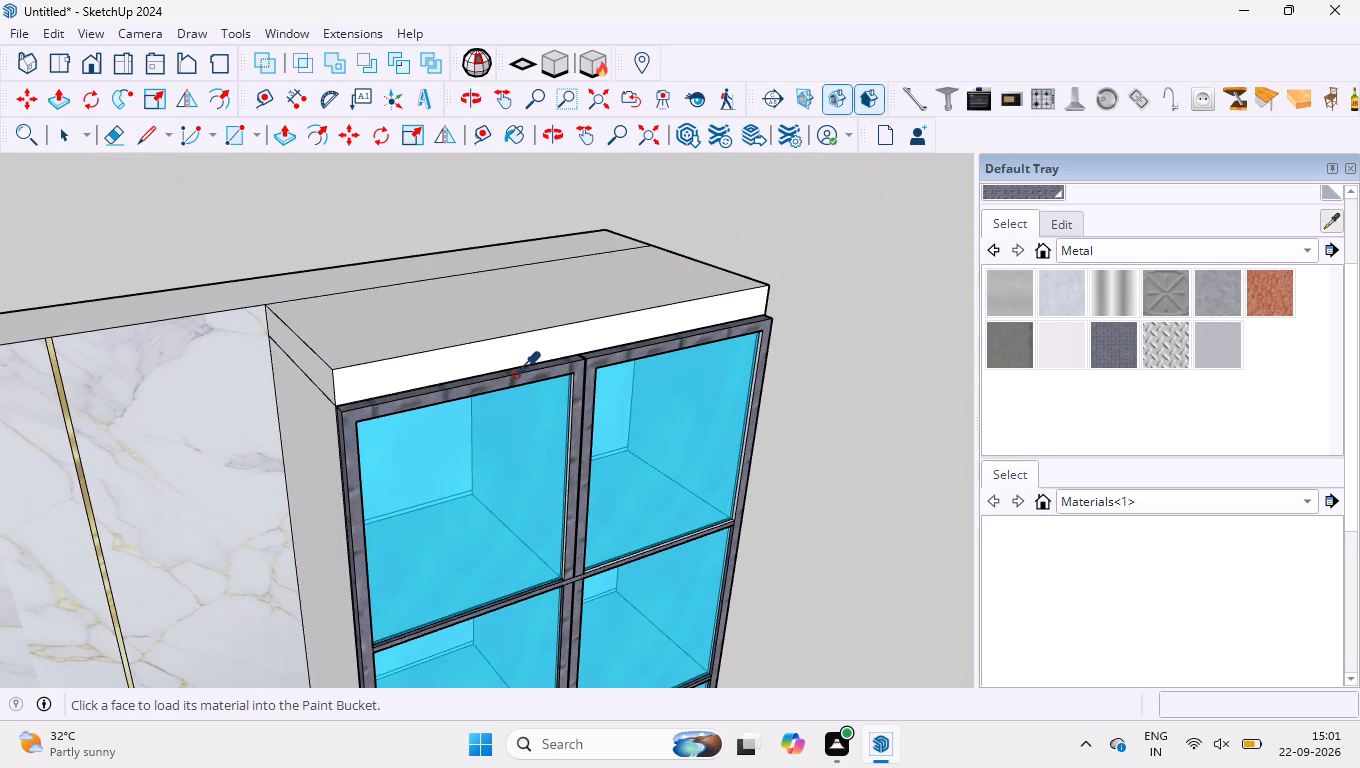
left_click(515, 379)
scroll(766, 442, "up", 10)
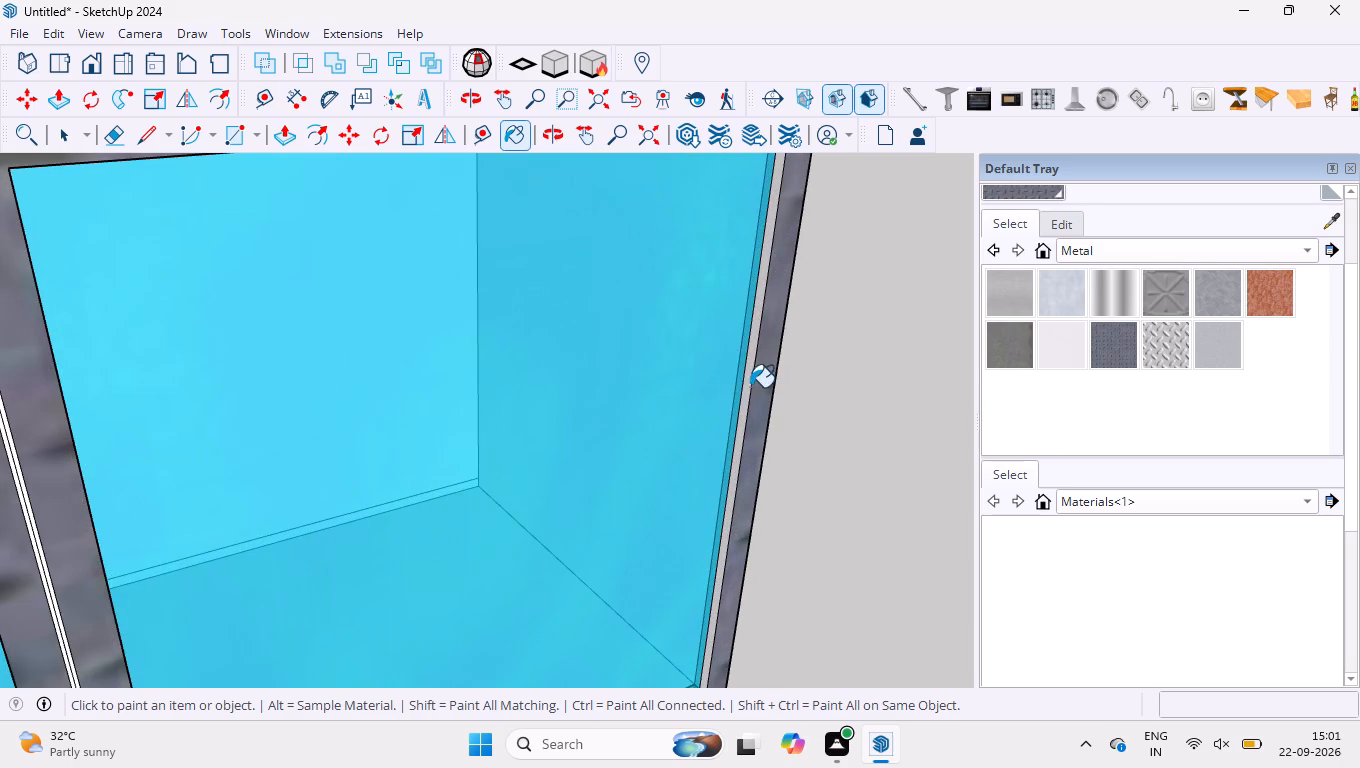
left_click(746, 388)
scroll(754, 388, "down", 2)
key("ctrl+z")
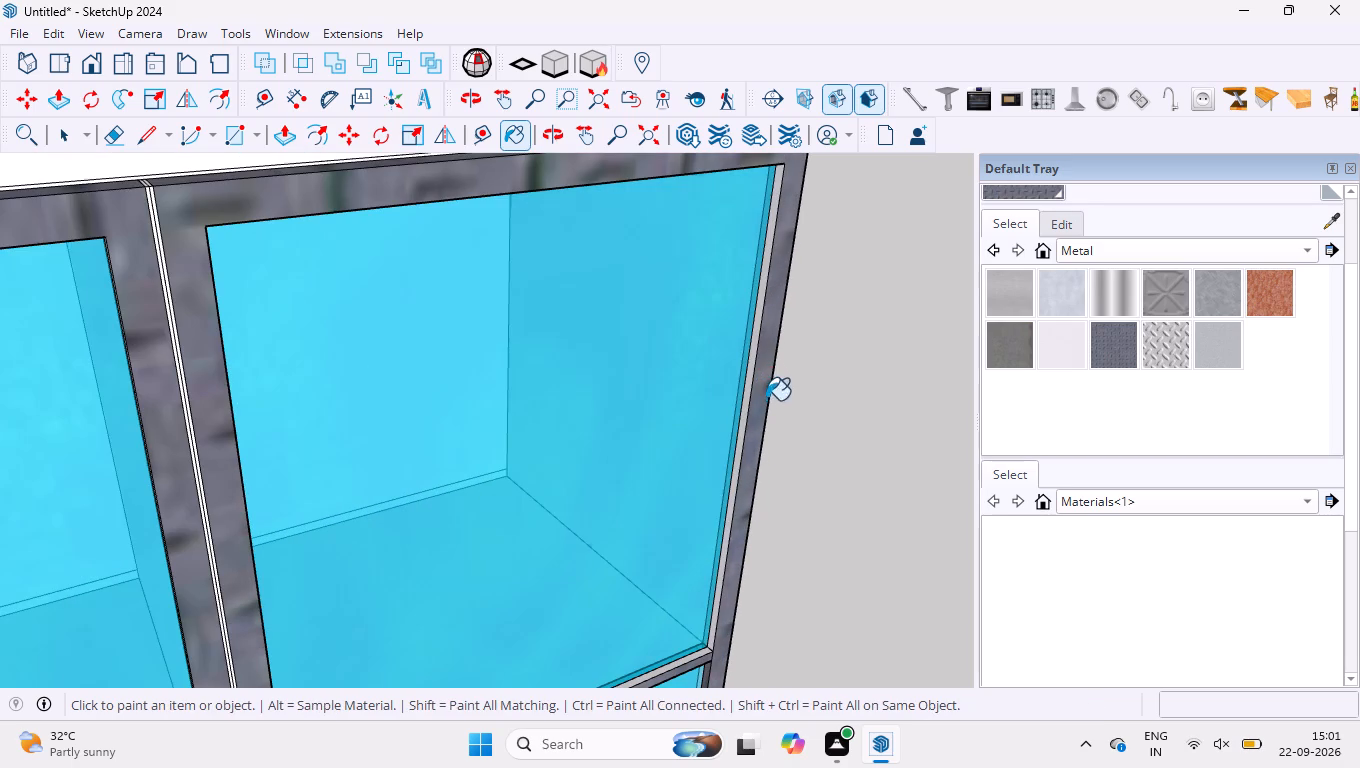
Paint the right-hand top edge of the divider below the top row dark metal.
scroll(692, 370, "down", 4)
scroll(697, 642, "up", 4)
scroll(611, 565, "up", 5)
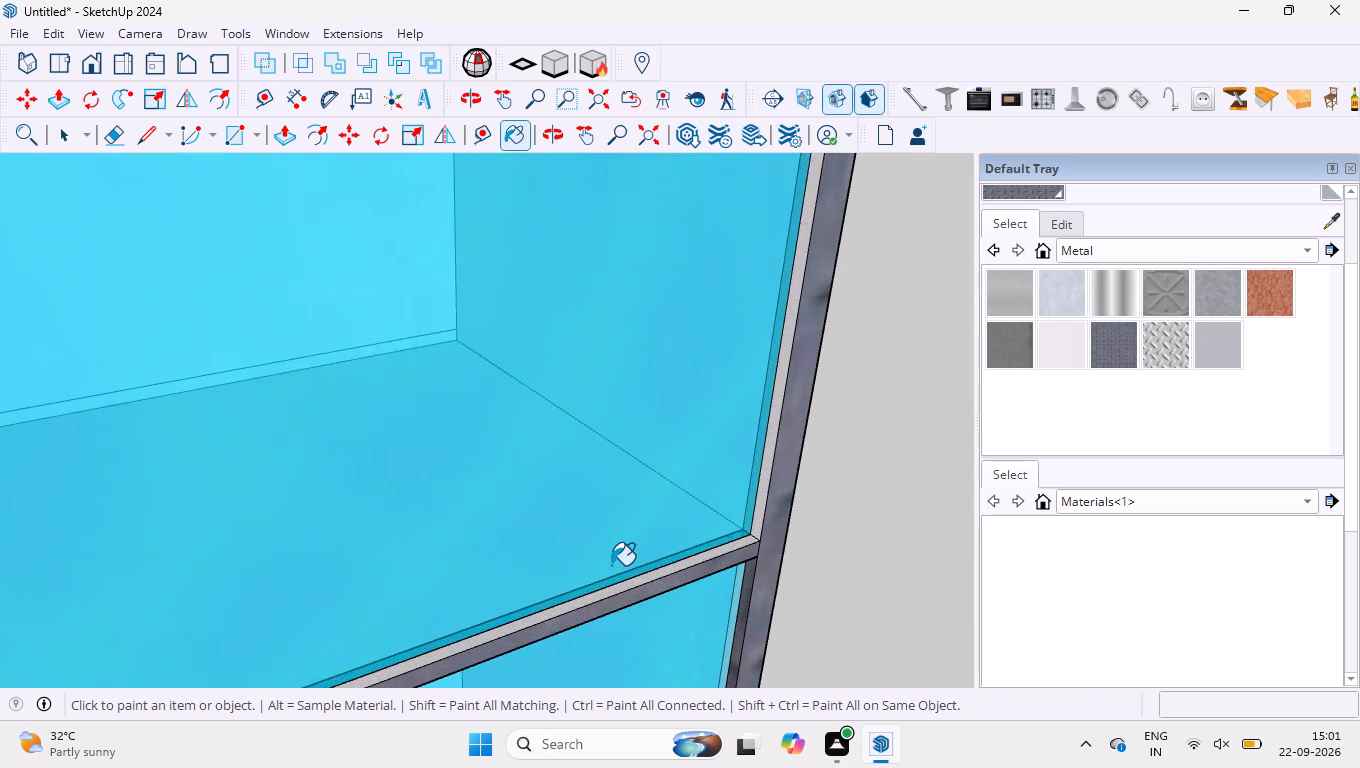
left_click(620, 600)
left_click(621, 590)
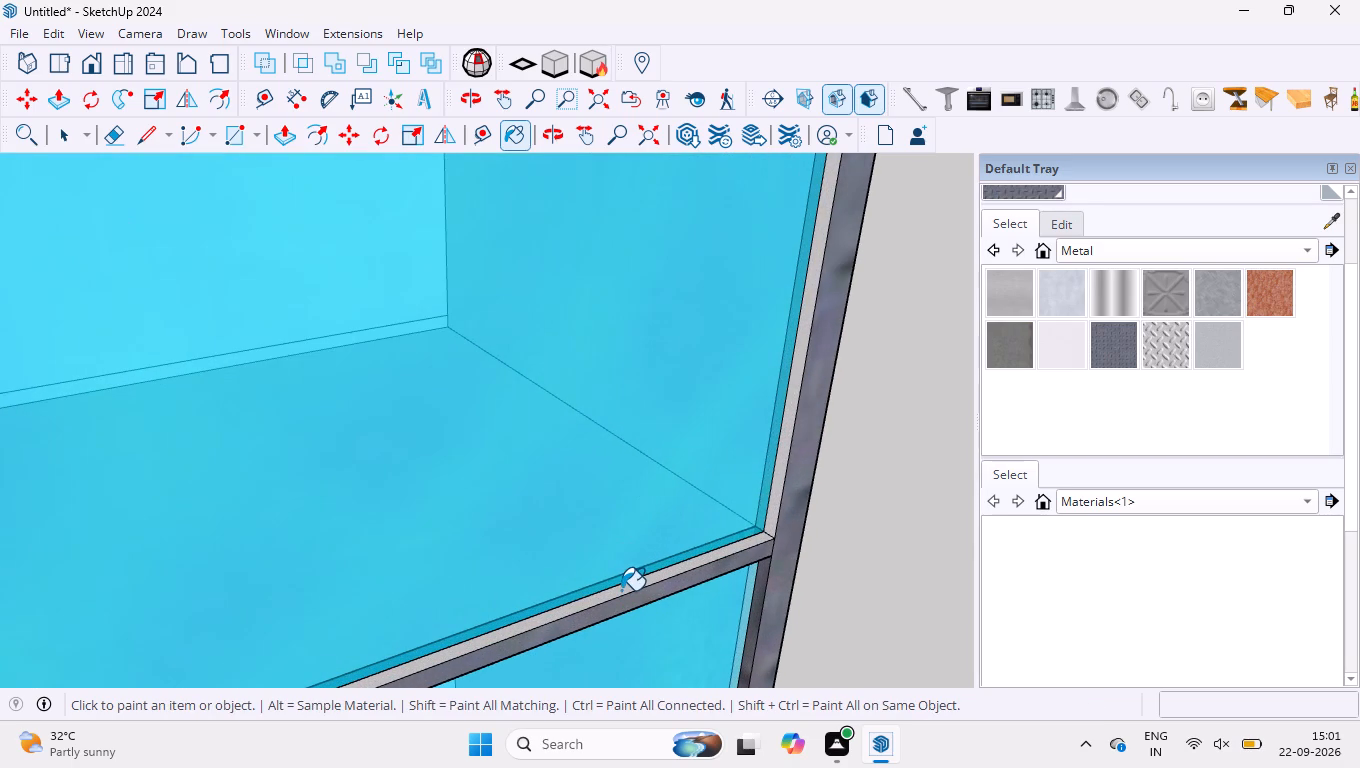
Examine the display unit's frames, strips and dividers from above, below and the side for faces still unpainted.
scroll(822, 488, "down", 11)
middle_click_drag(543, 512, 649, 533)
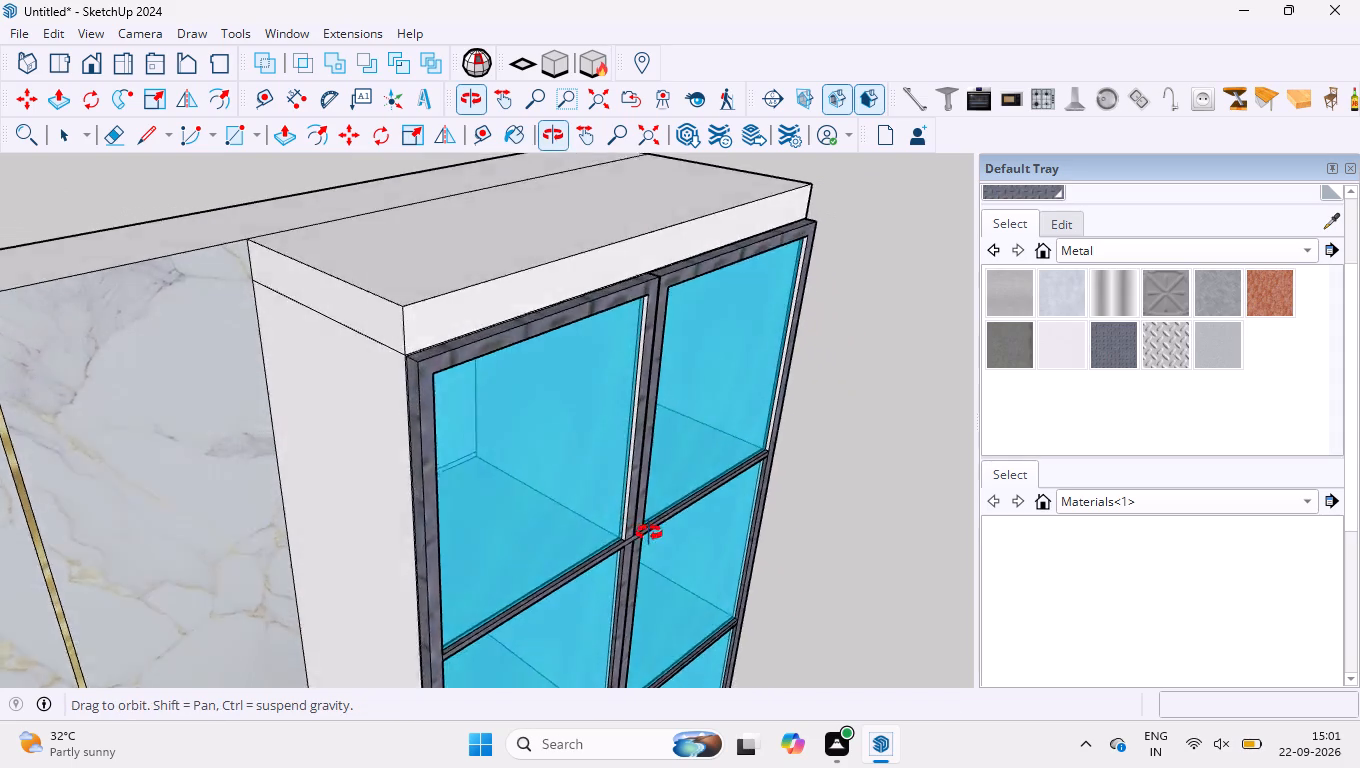
middle_click_drag(649, 533, 652, 522)
scroll(638, 479, "down", 5)
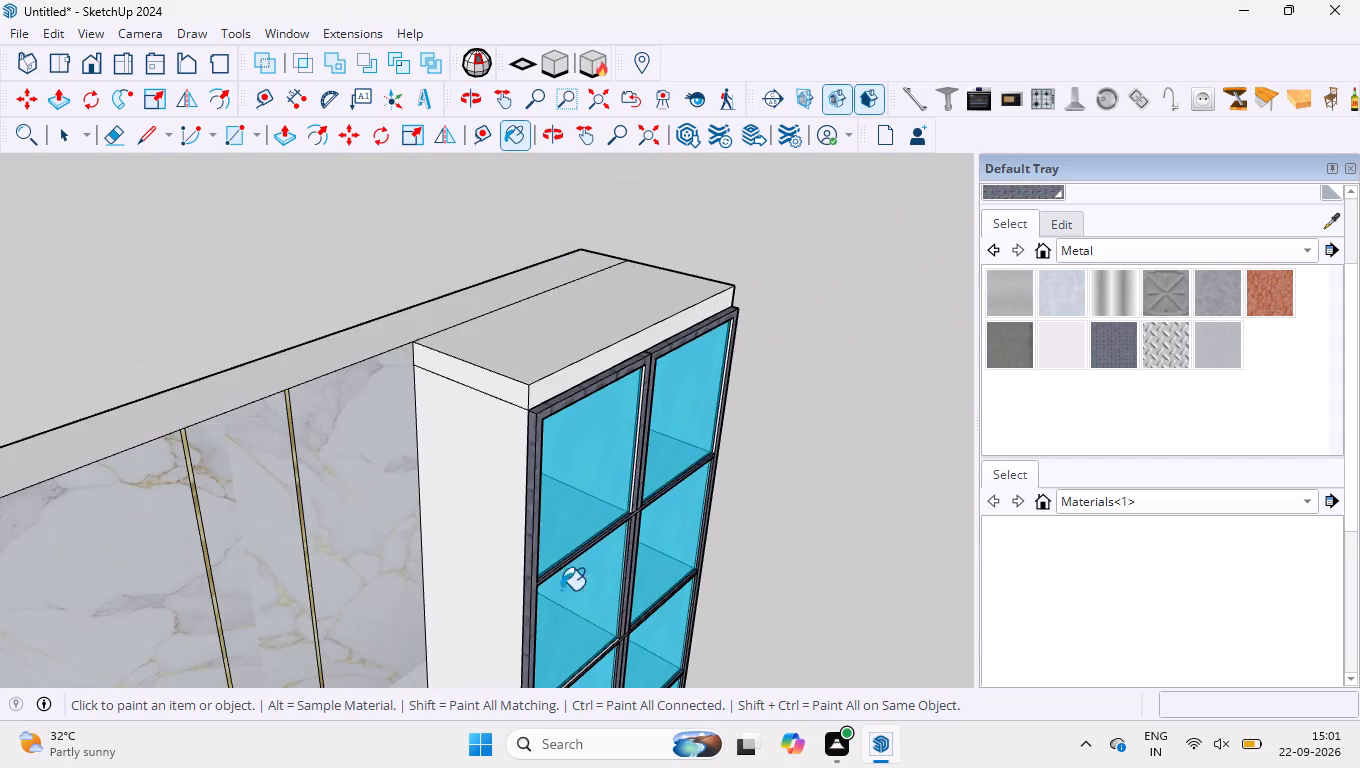
scroll(604, 677, "up", 17)
scroll(625, 518, "down", 7)
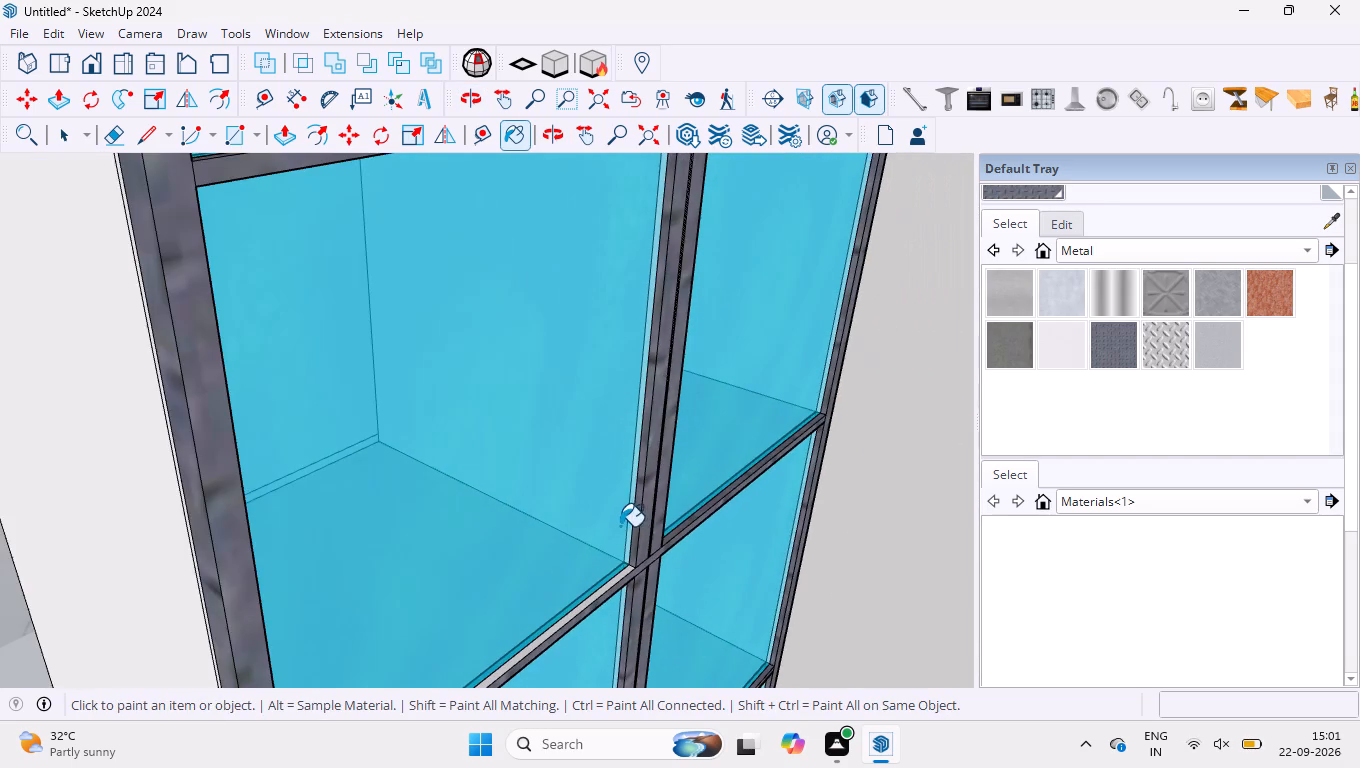
middle_click_drag(854, 519, 639, 562)
scroll(605, 448, "down", 10)
middle_click_drag(592, 497, 588, 489)
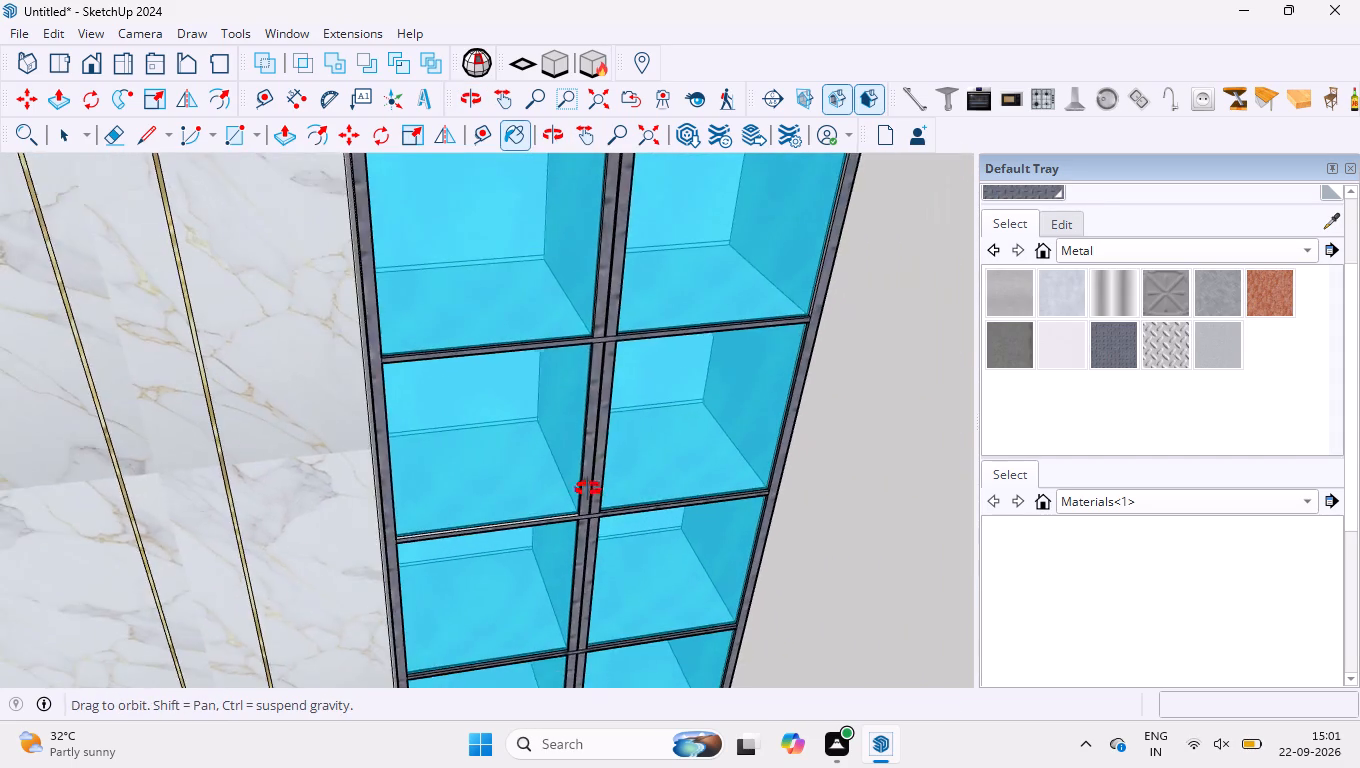
middle_click_drag(588, 489, 586, 99)
scroll(490, 591, "up", 5)
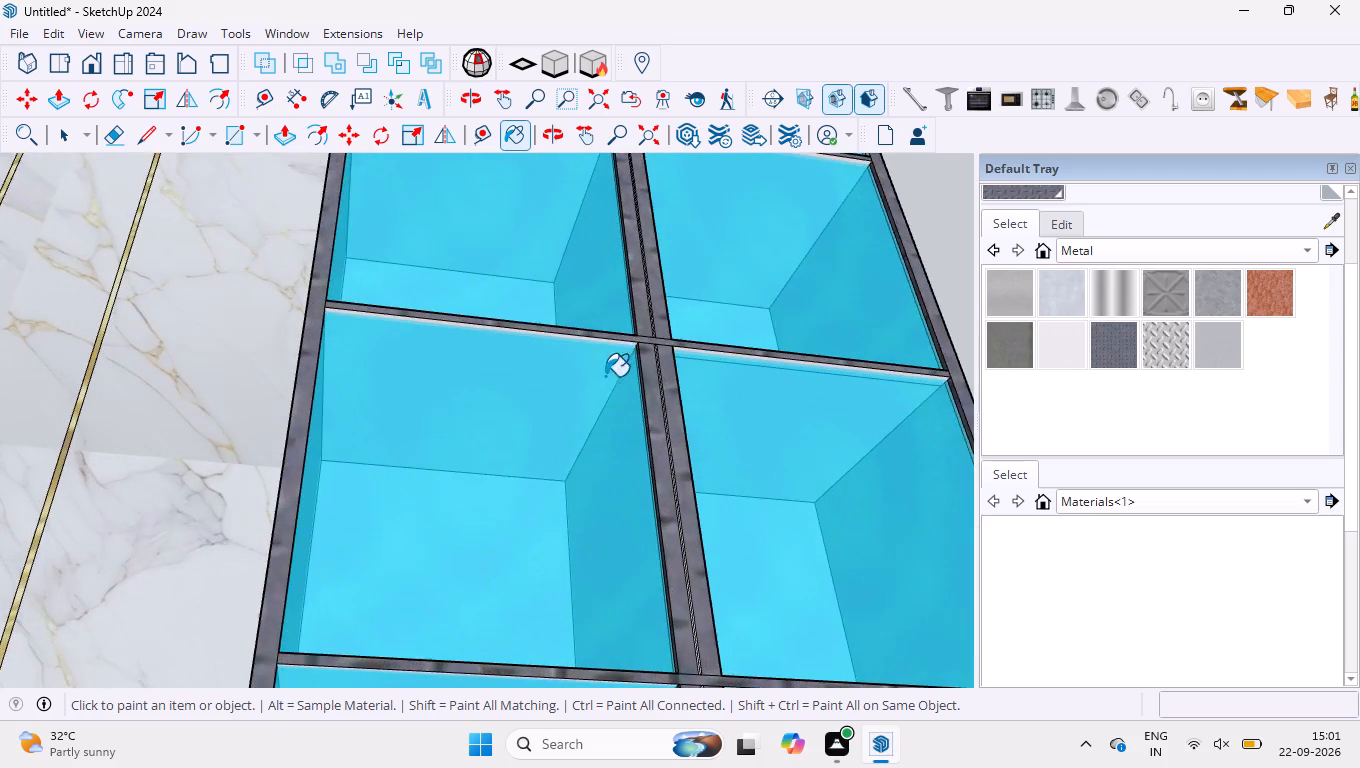
scroll(609, 359, "up", 4)
scroll(622, 317, "down", 9)
middle_click_drag(628, 341, 586, 546)
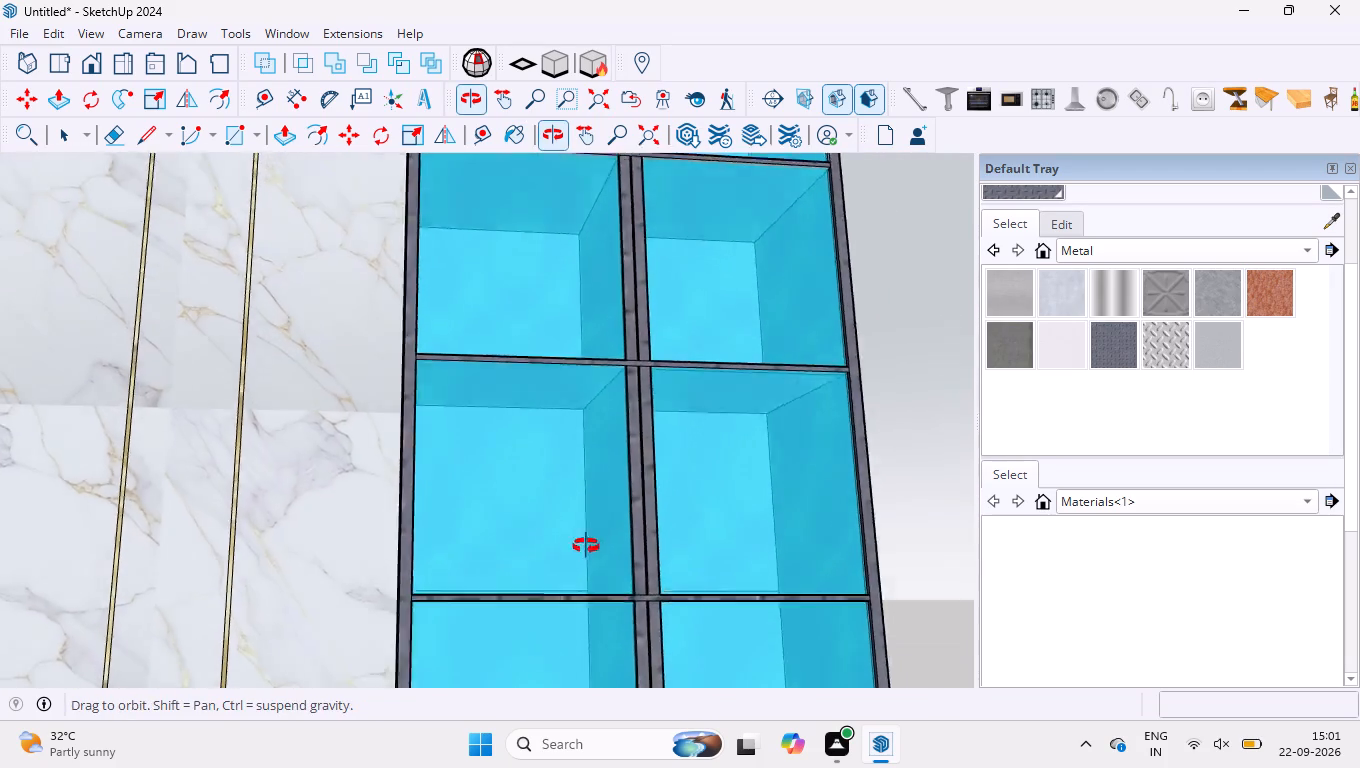
middle_click_drag(586, 546, 584, 553)
scroll(640, 443, "down", 12)
scroll(622, 284, "up", 7)
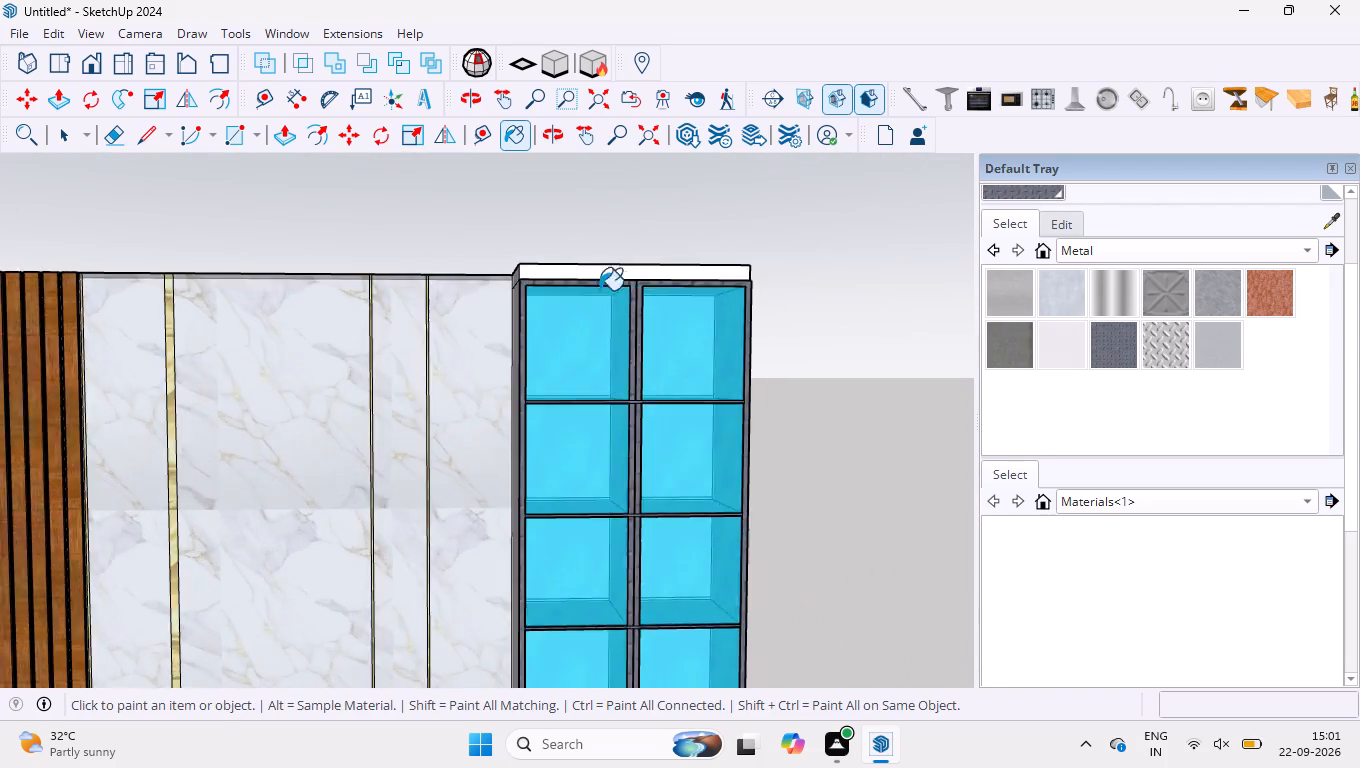
scroll(599, 290, "up", 11)
middle_click_drag(526, 283, 928, 384)
scroll(499, 293, "down", 3)
key("space")
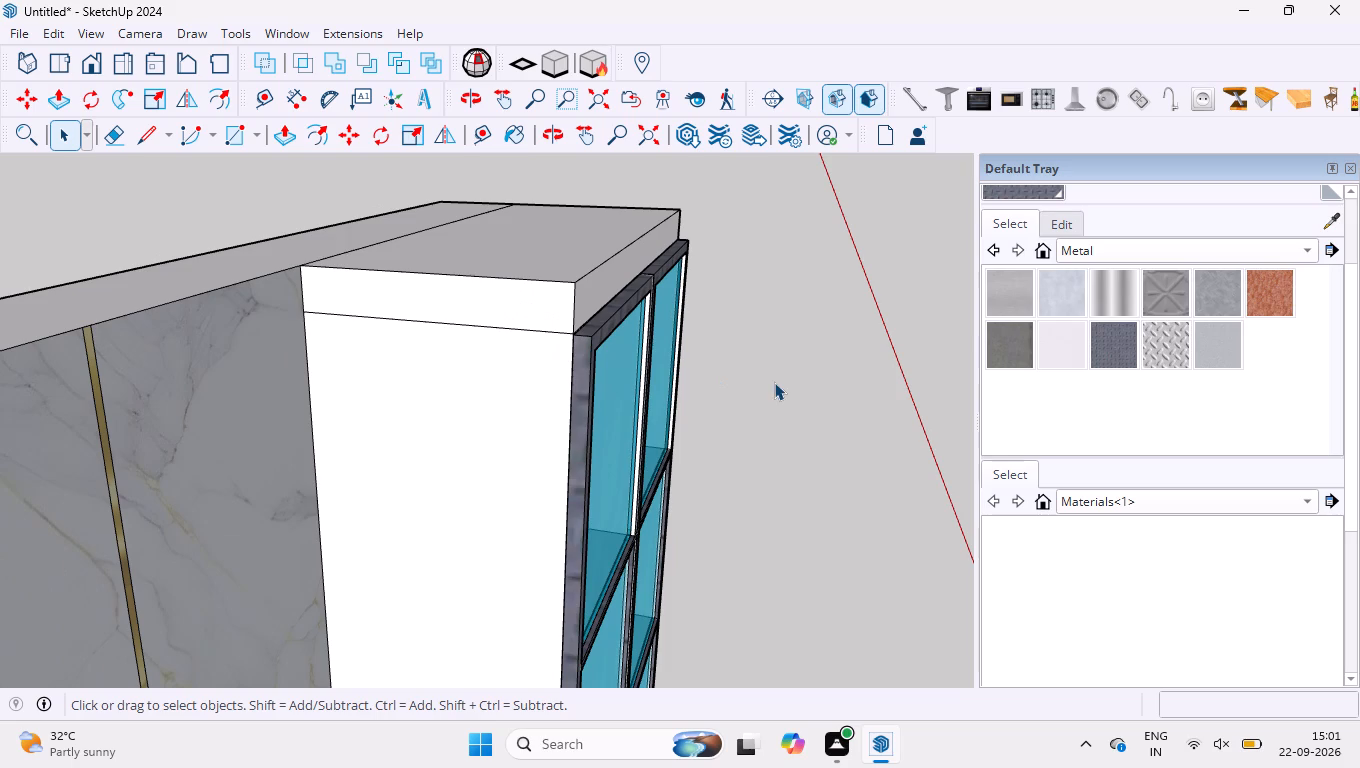
left_click(774, 382)
scroll(459, 408, "down", 5)
middle_click_drag(606, 345, 311, 390)
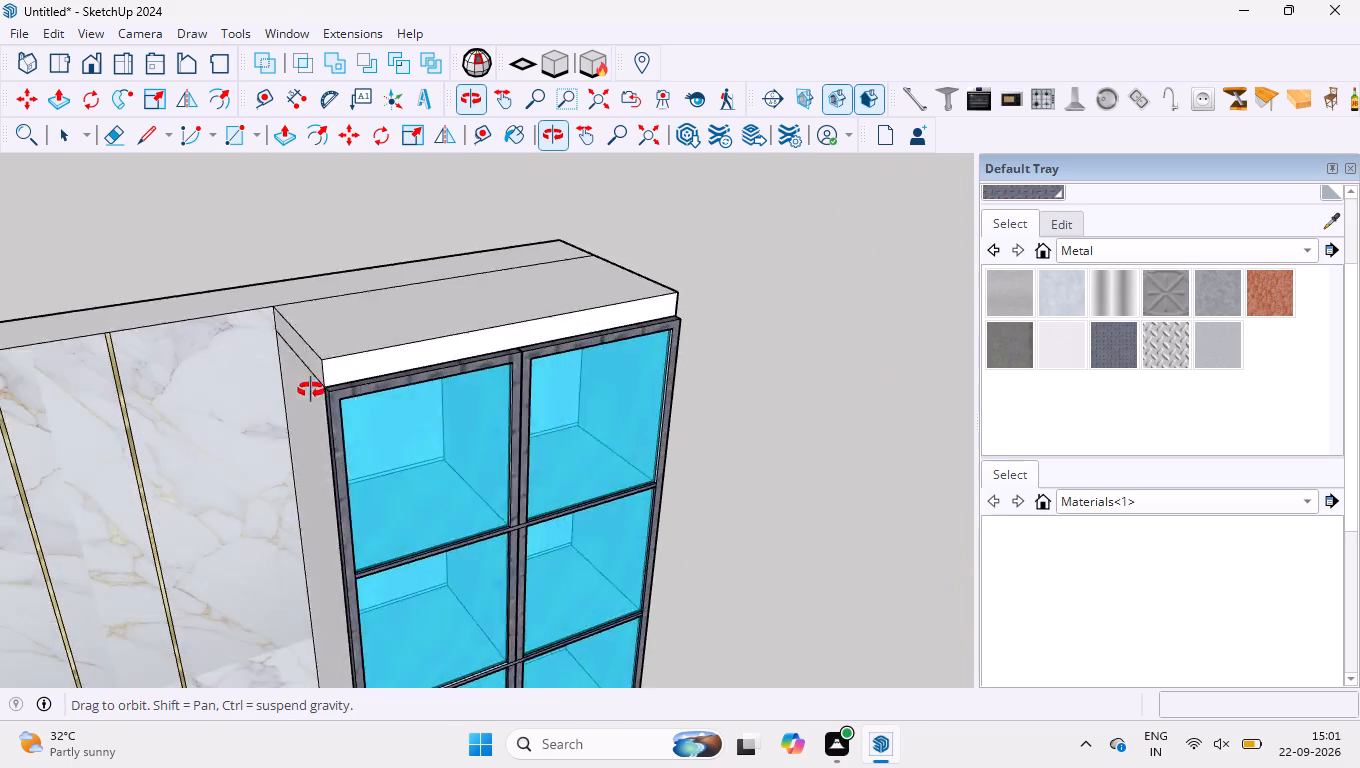
middle_click_drag(311, 390, 233, 369)
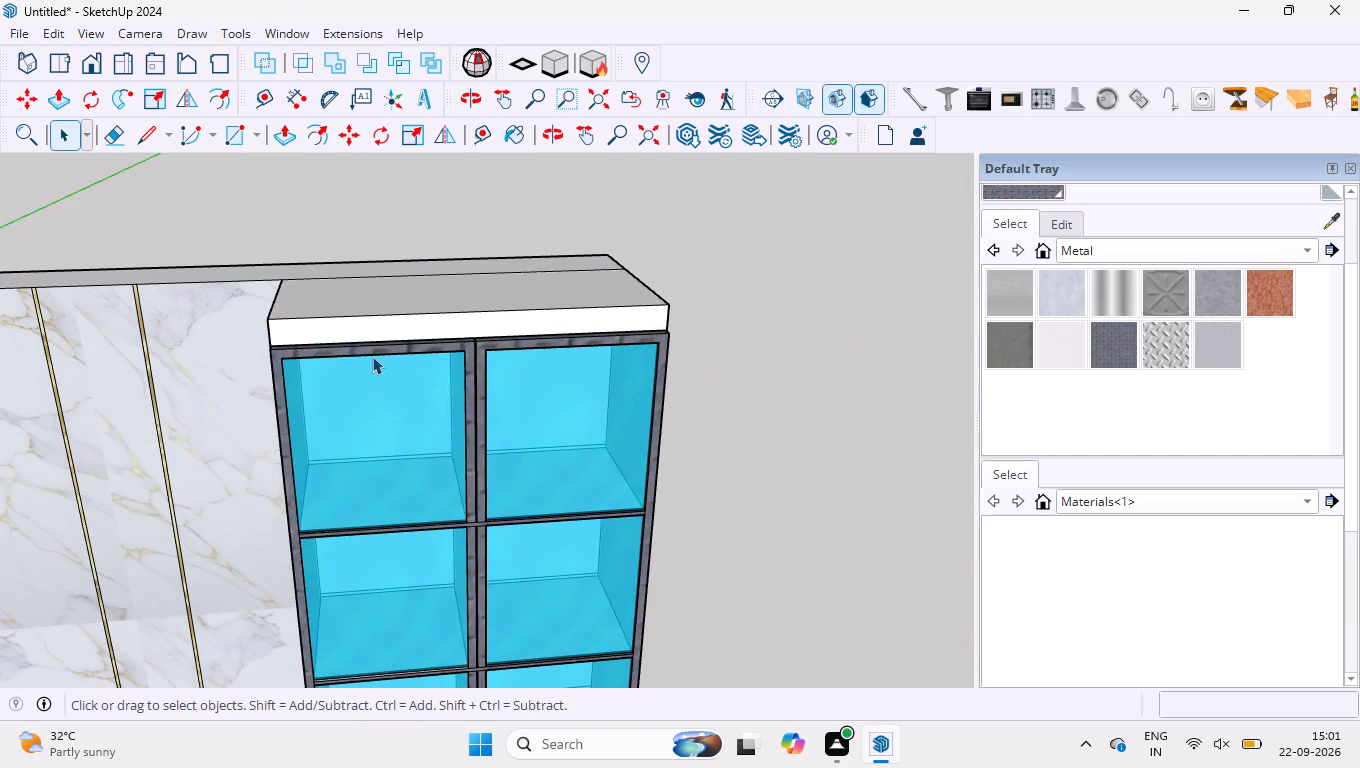